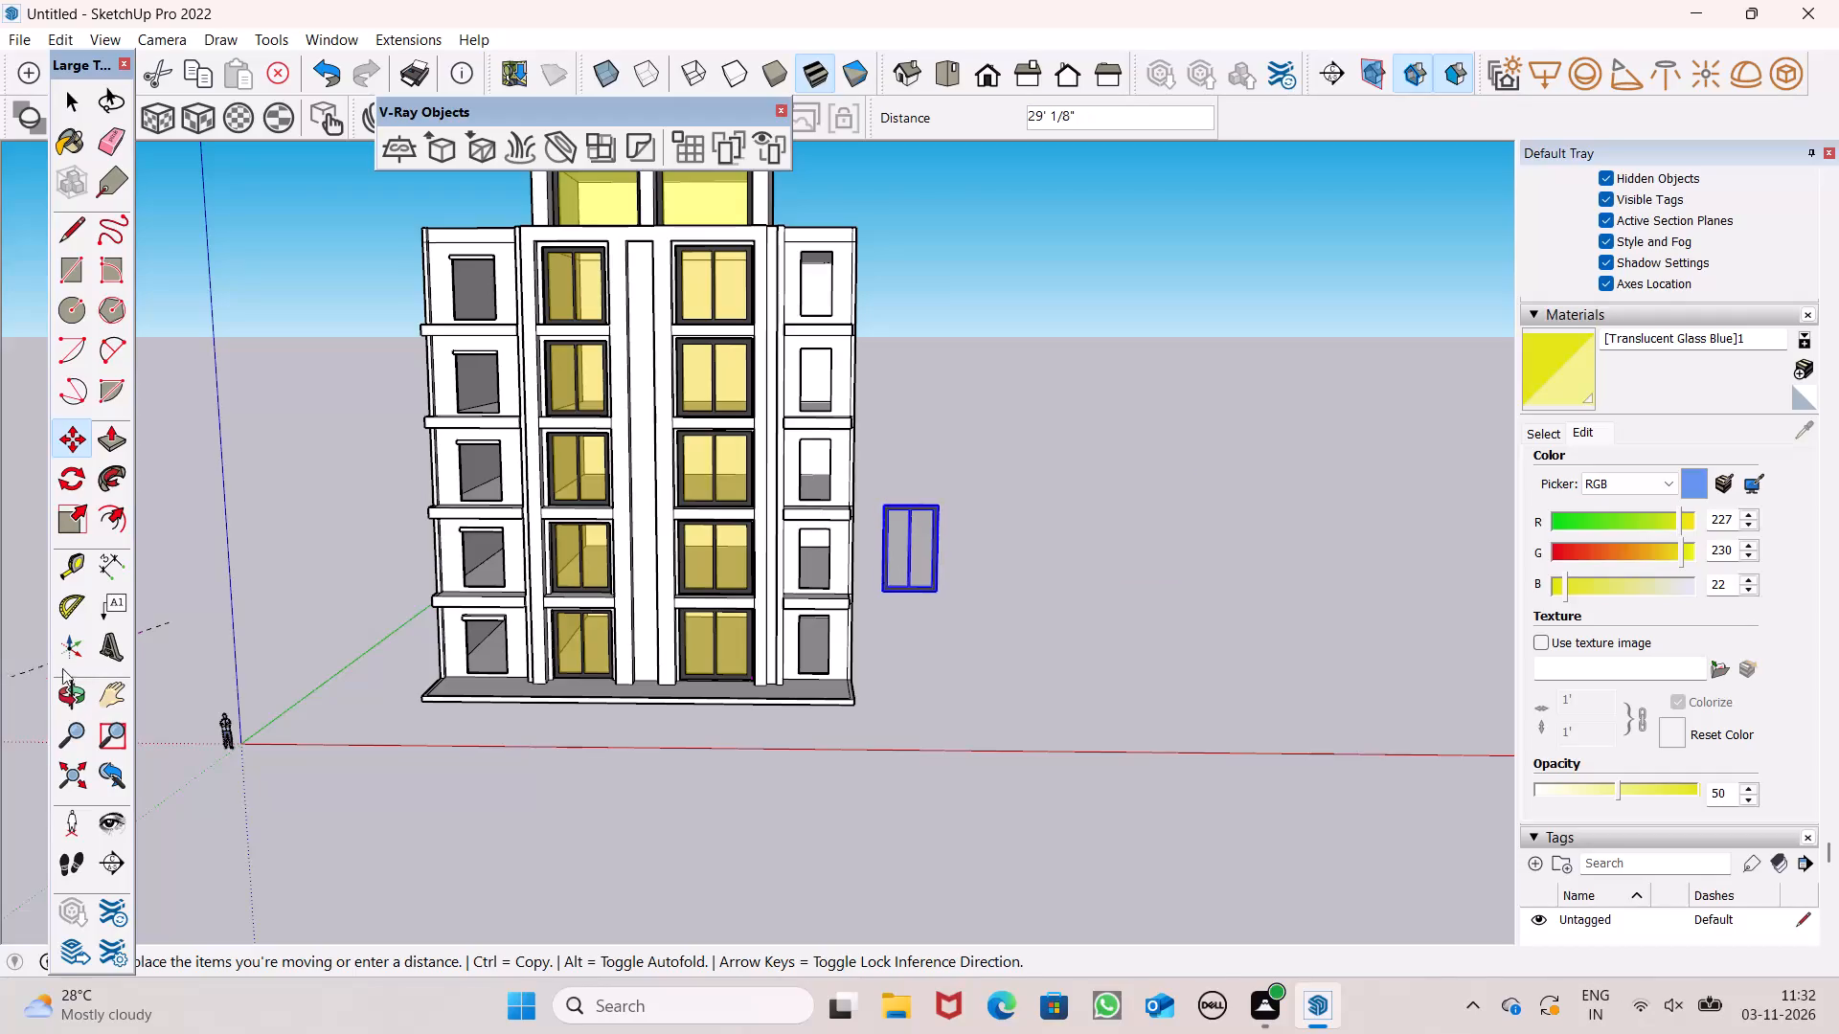
# Move the freestanding dark-framed window into the top-floor opening of the facade's left outer column.
pyautogui.click(102, 660)
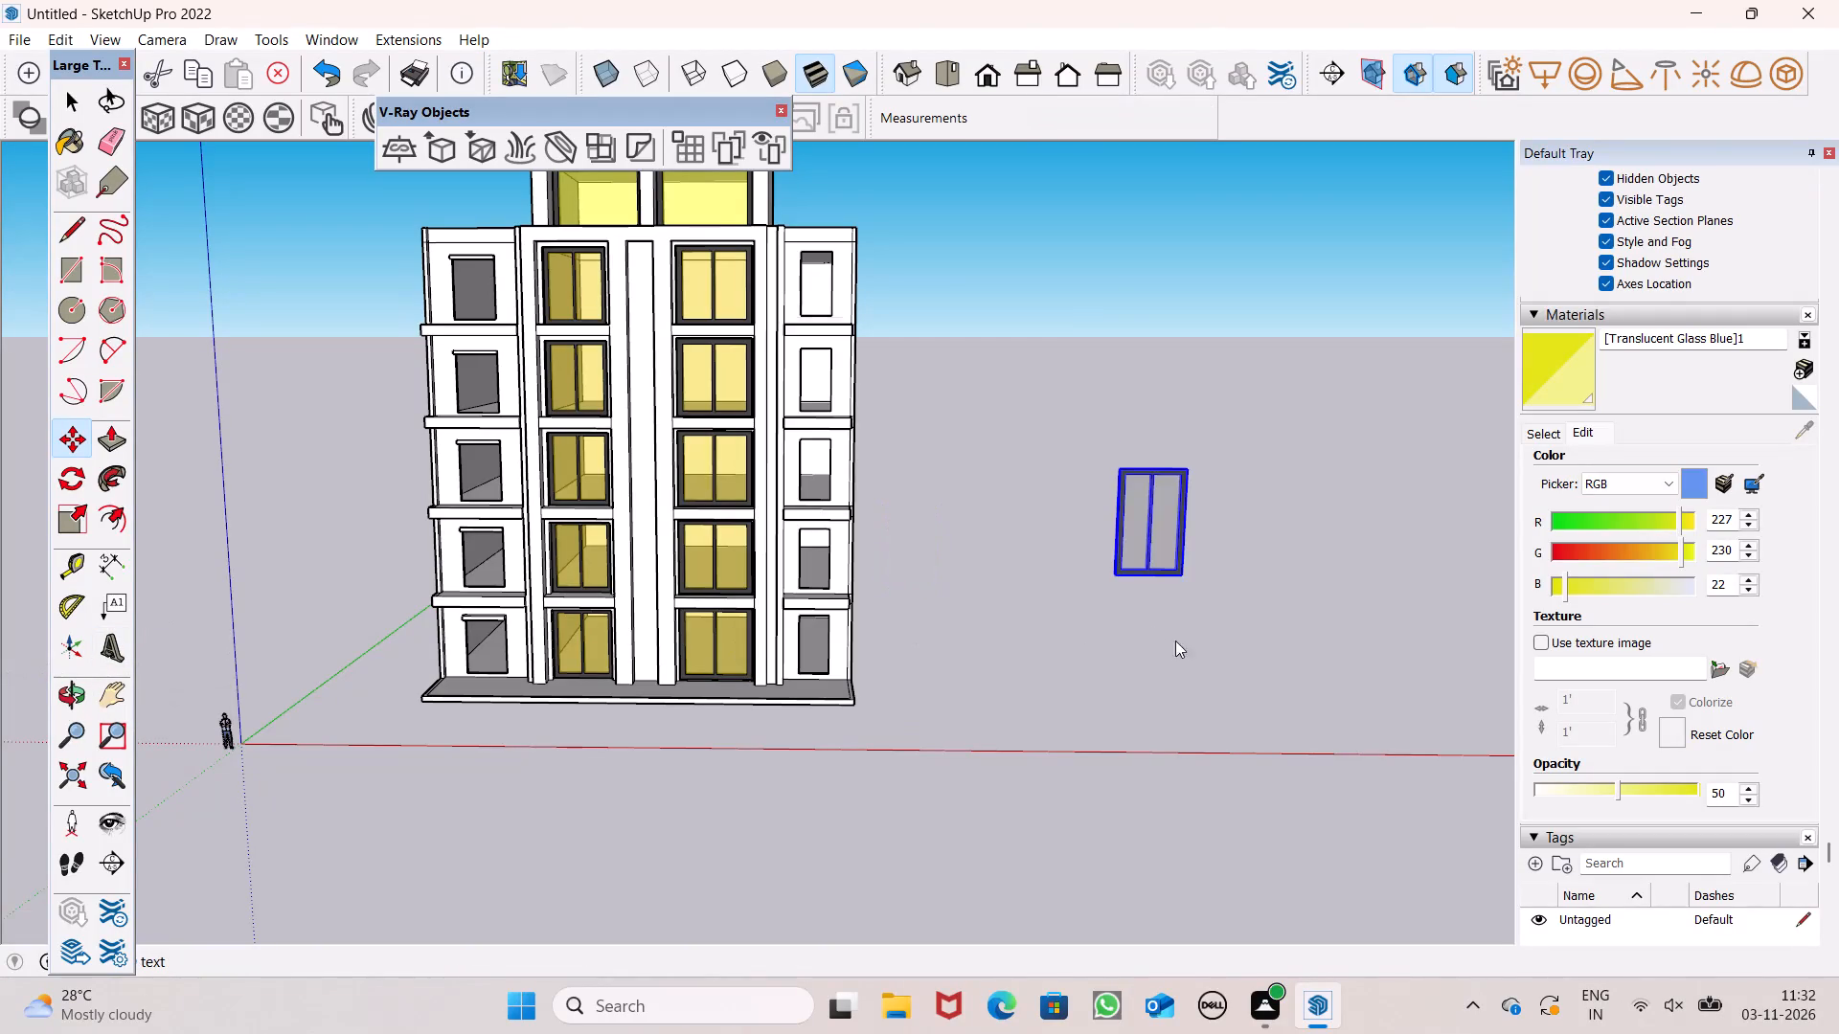
pyautogui.click(1055, 633)
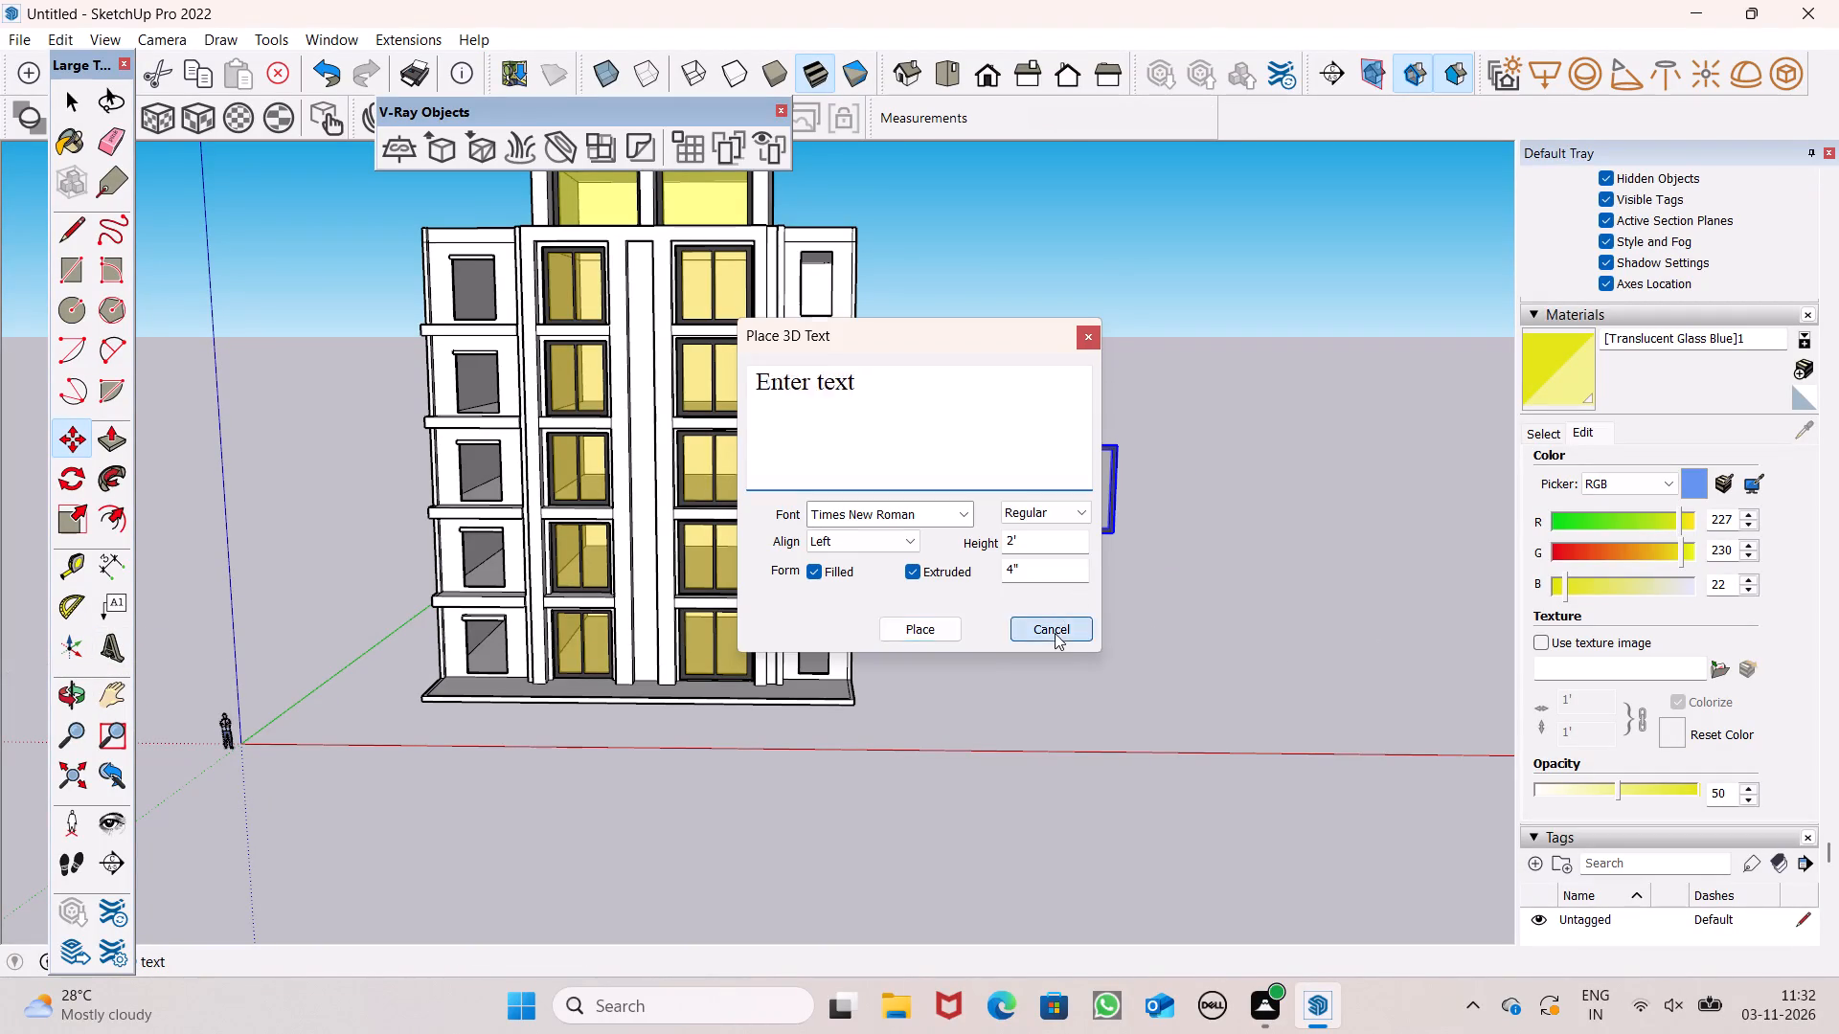
pyautogui.press('m')
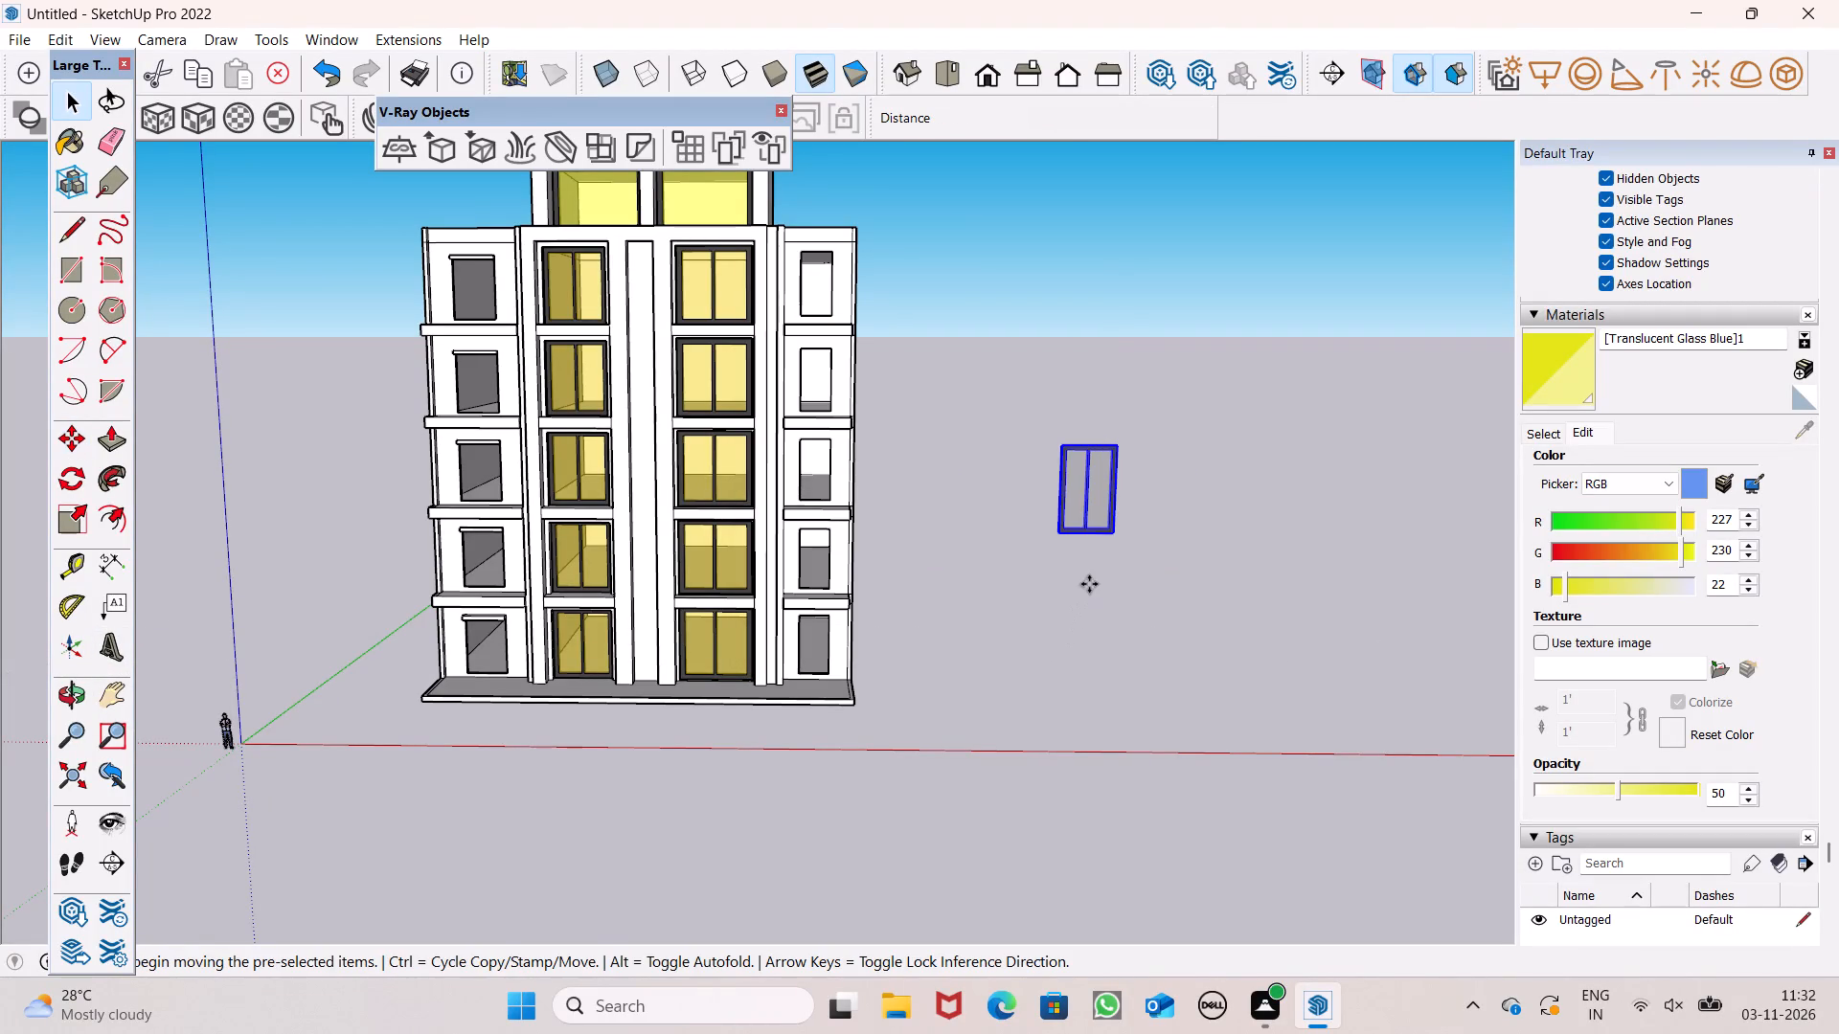
pyautogui.press('Return')
pyautogui.scroll(-4, 1087, 571)
pyautogui.moveTo(1051, 665); pyautogui.dragTo(1219, 767, button='middle')
pyautogui.scroll(1, 1219, 767)
pyautogui.moveTo(1125, 528); pyautogui.dragTo(606, 417)
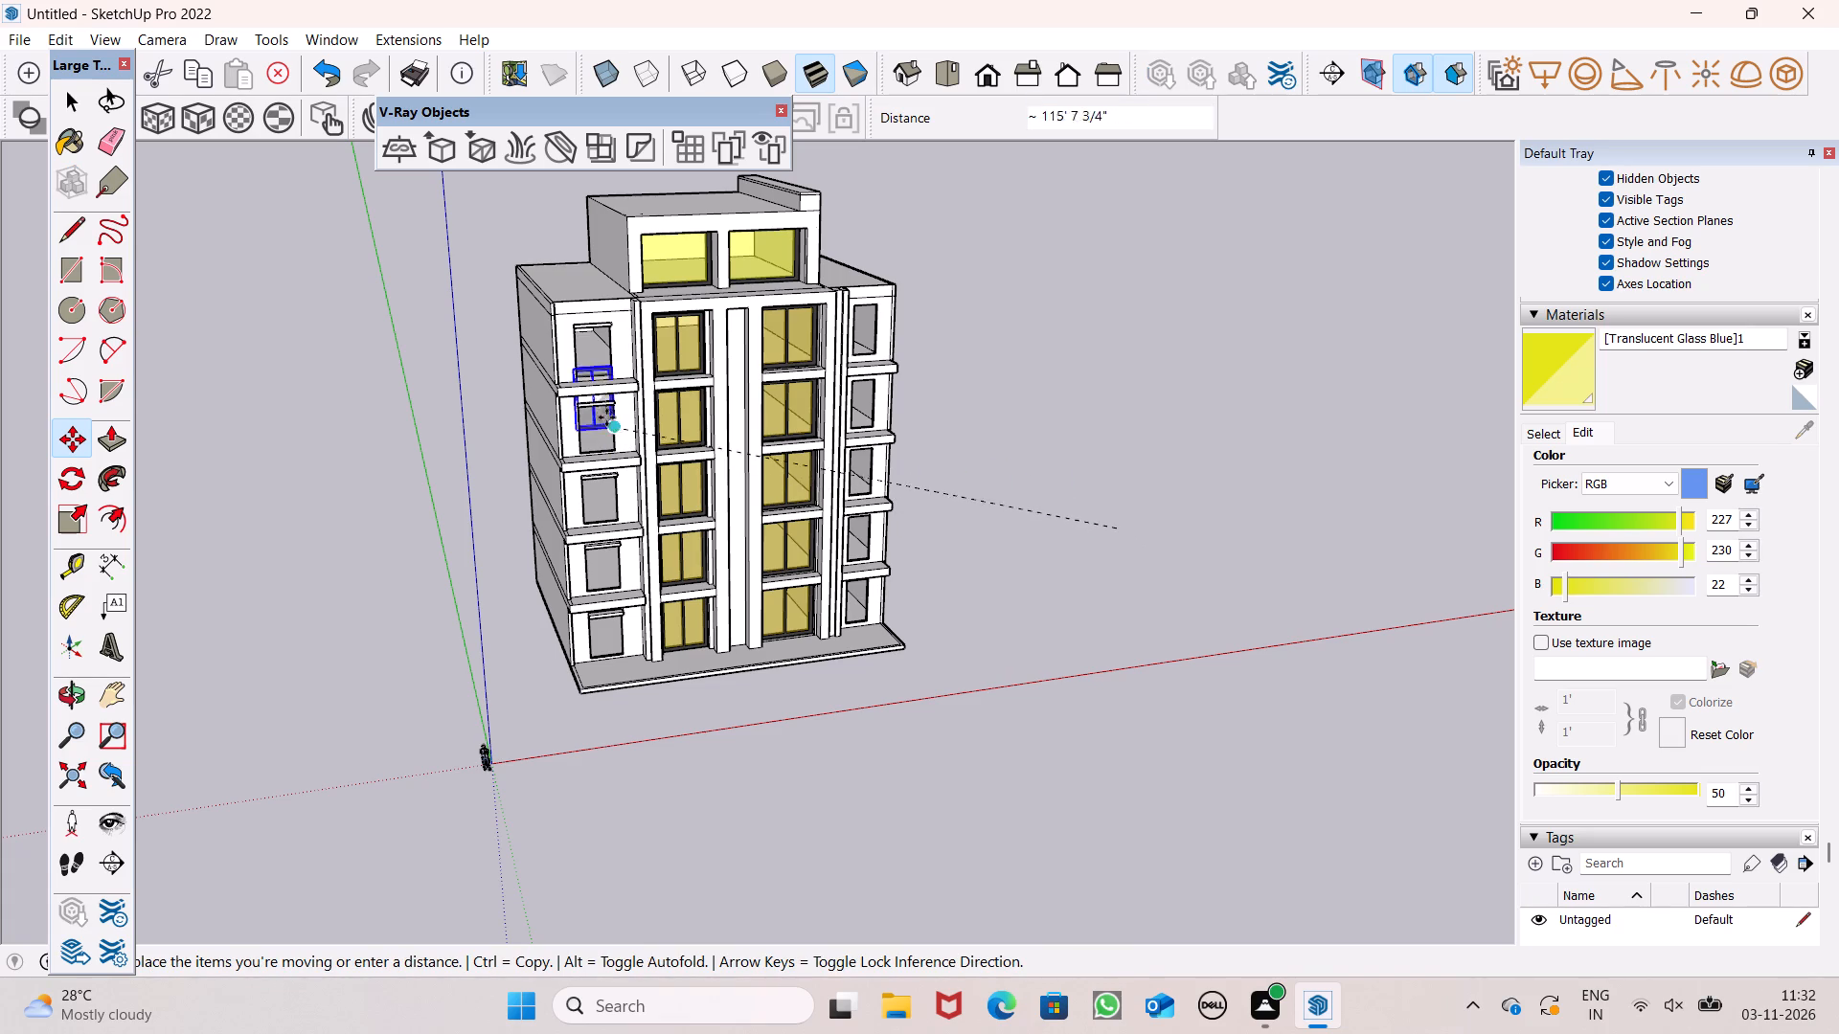
pyautogui.moveTo(606, 417); pyautogui.dragTo(604, 371)
# Scale the placed top-floor window uniformly to 0.65 about its lower right corner, and clear the selection.
pyautogui.scroll(2, 601, 245)
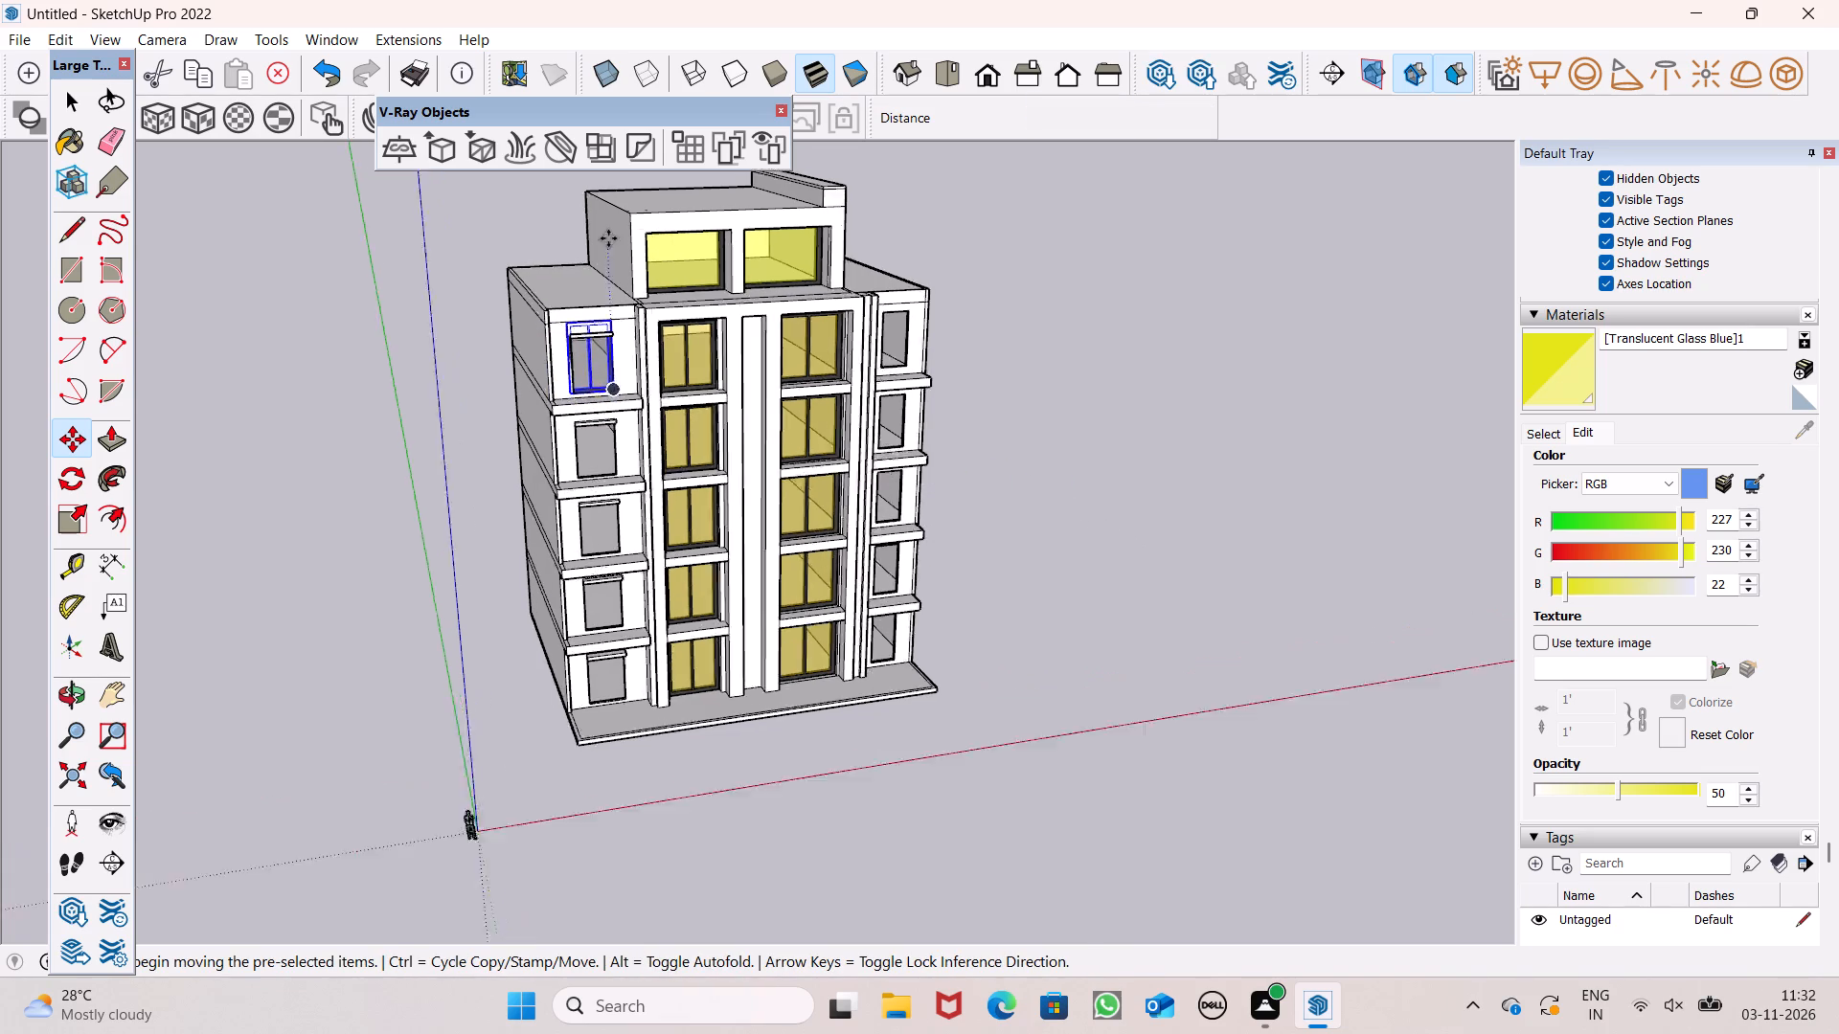
pyautogui.scroll(2, 608, 238)
pyautogui.moveTo(826, 169); pyautogui.dragTo(695, 239, button='middle')
pyautogui.scroll(1, 712, 239)
pyautogui.scroll(7, 545, 253)
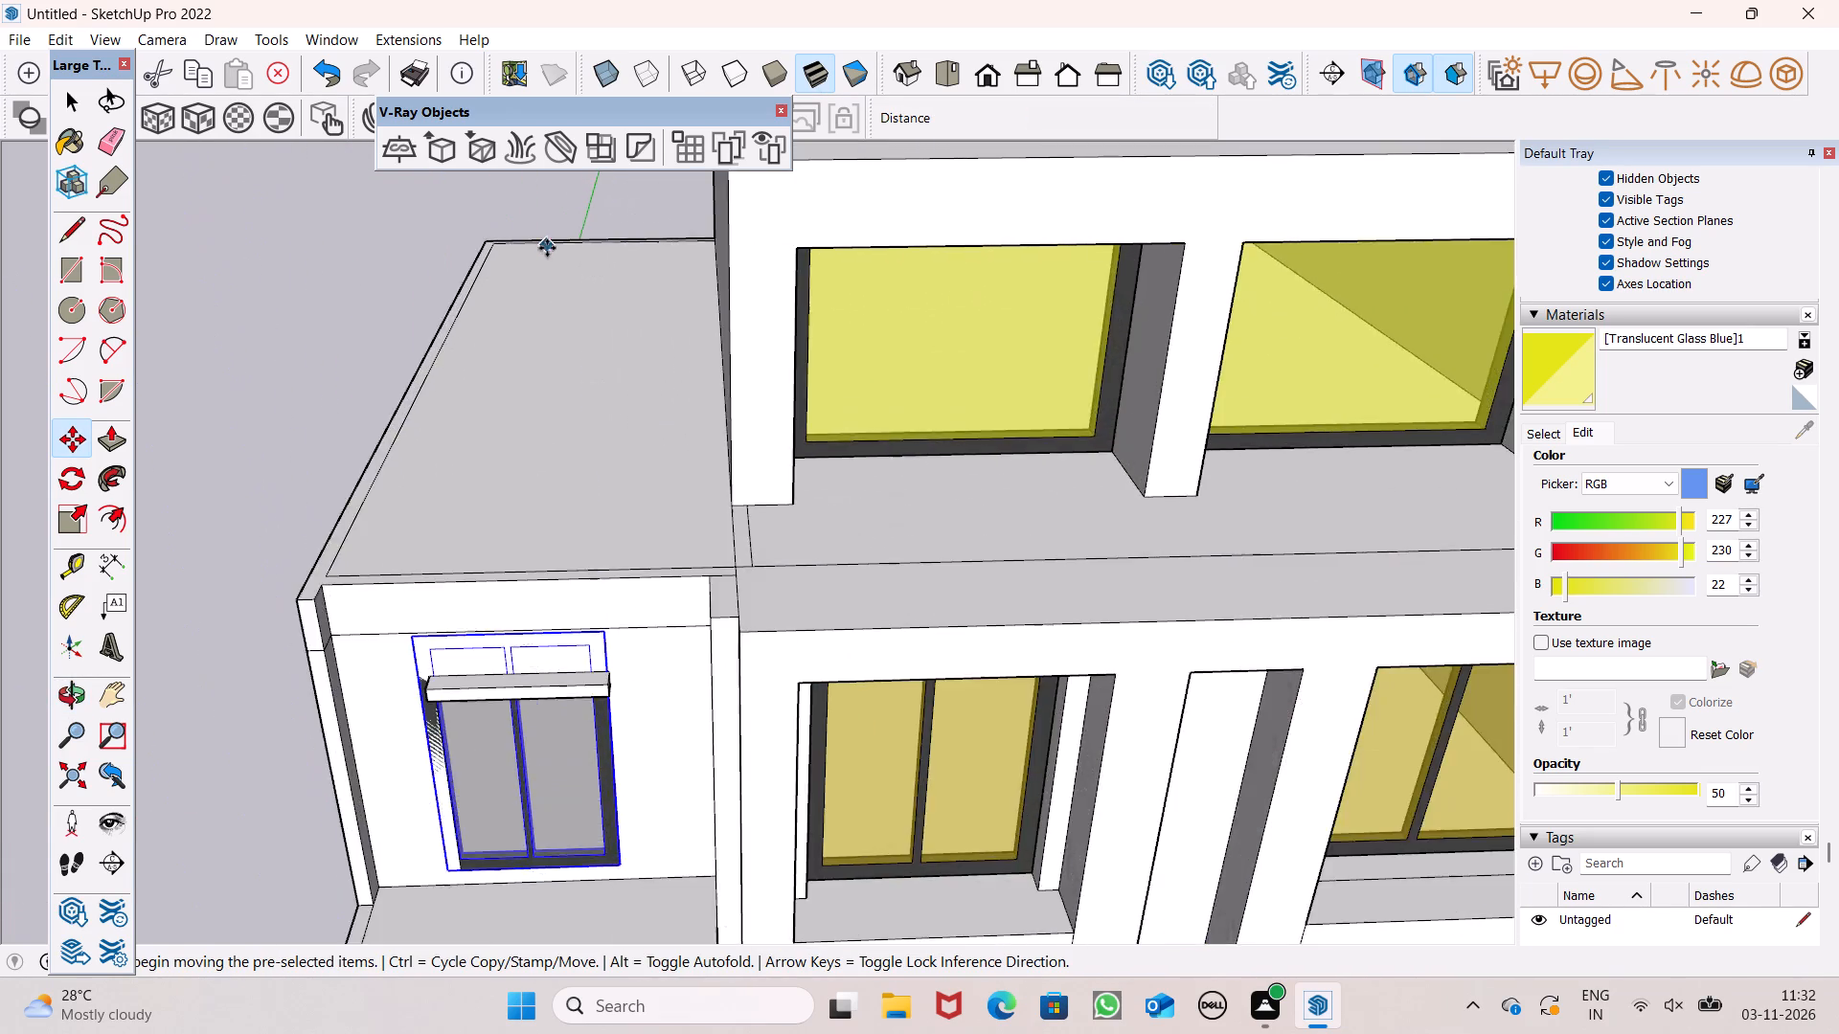
pyautogui.scroll(-3, 590, 347)
pyautogui.moveTo(578, 442); pyautogui.dragTo(593, 302, button='middle')
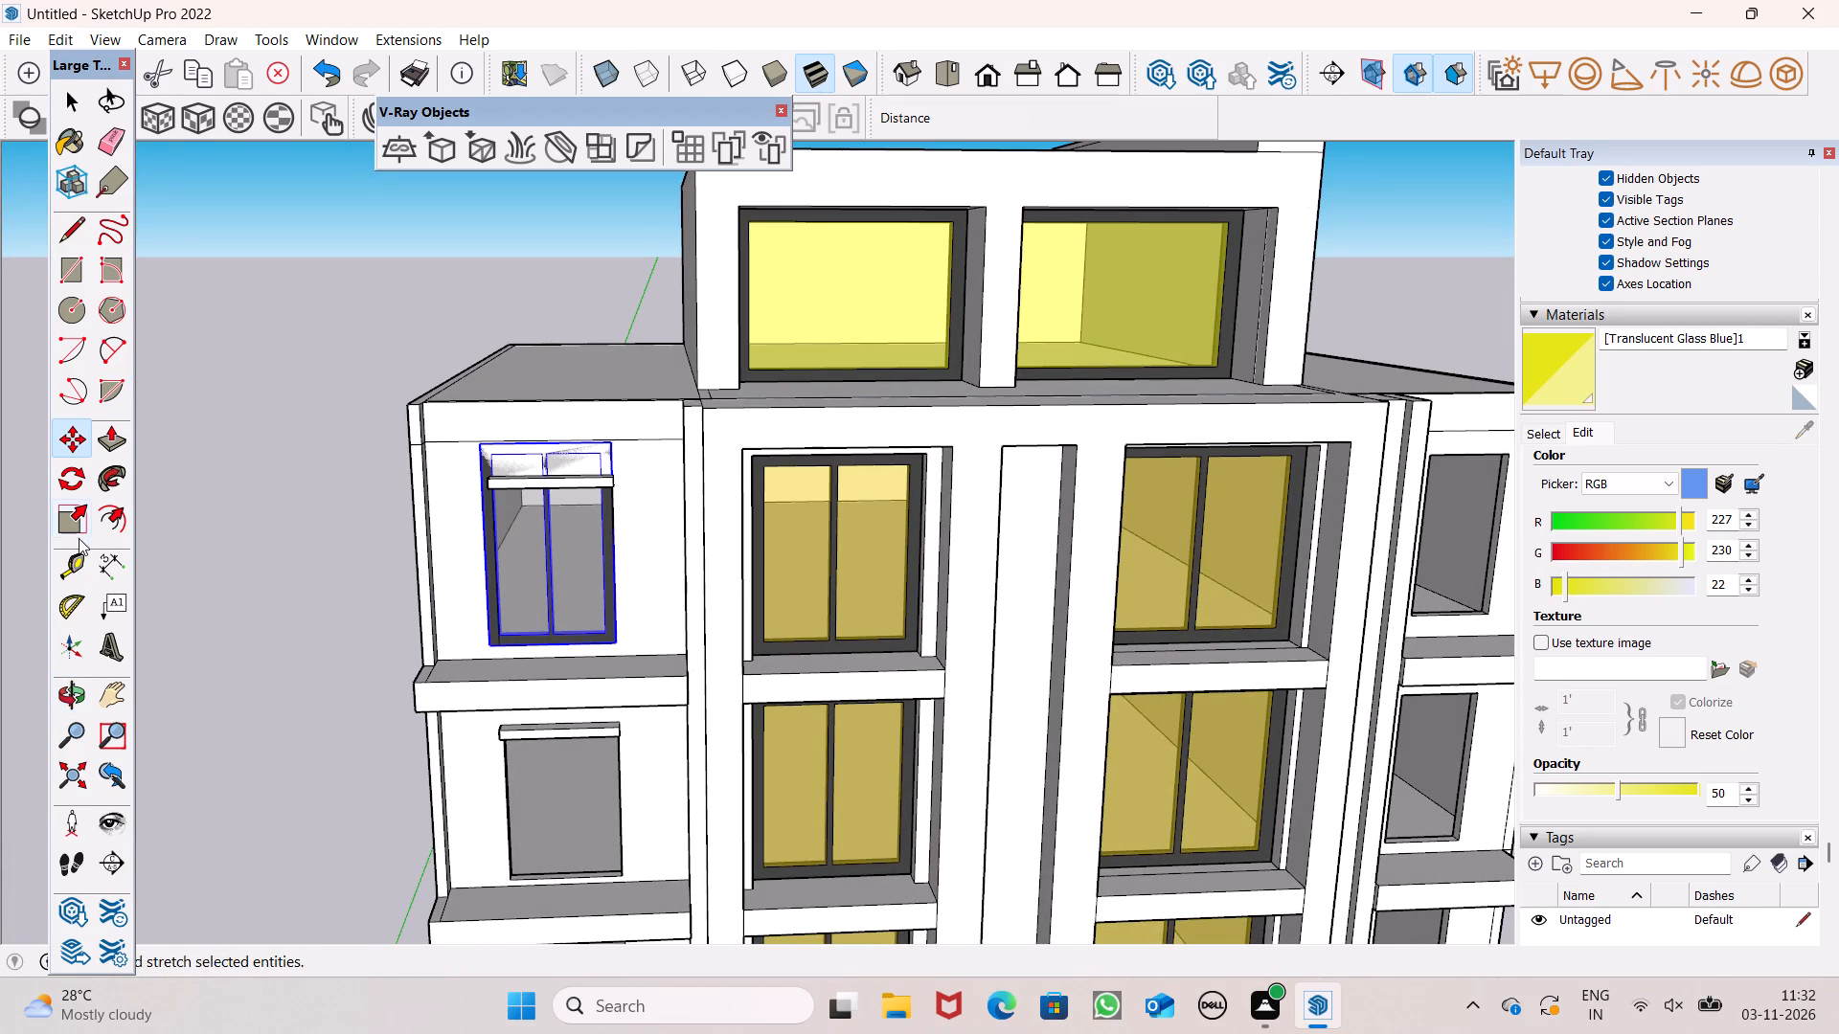
pyautogui.click(63, 531)
pyautogui.scroll(4, 306, 466)
pyautogui.scroll(1, 445, 474)
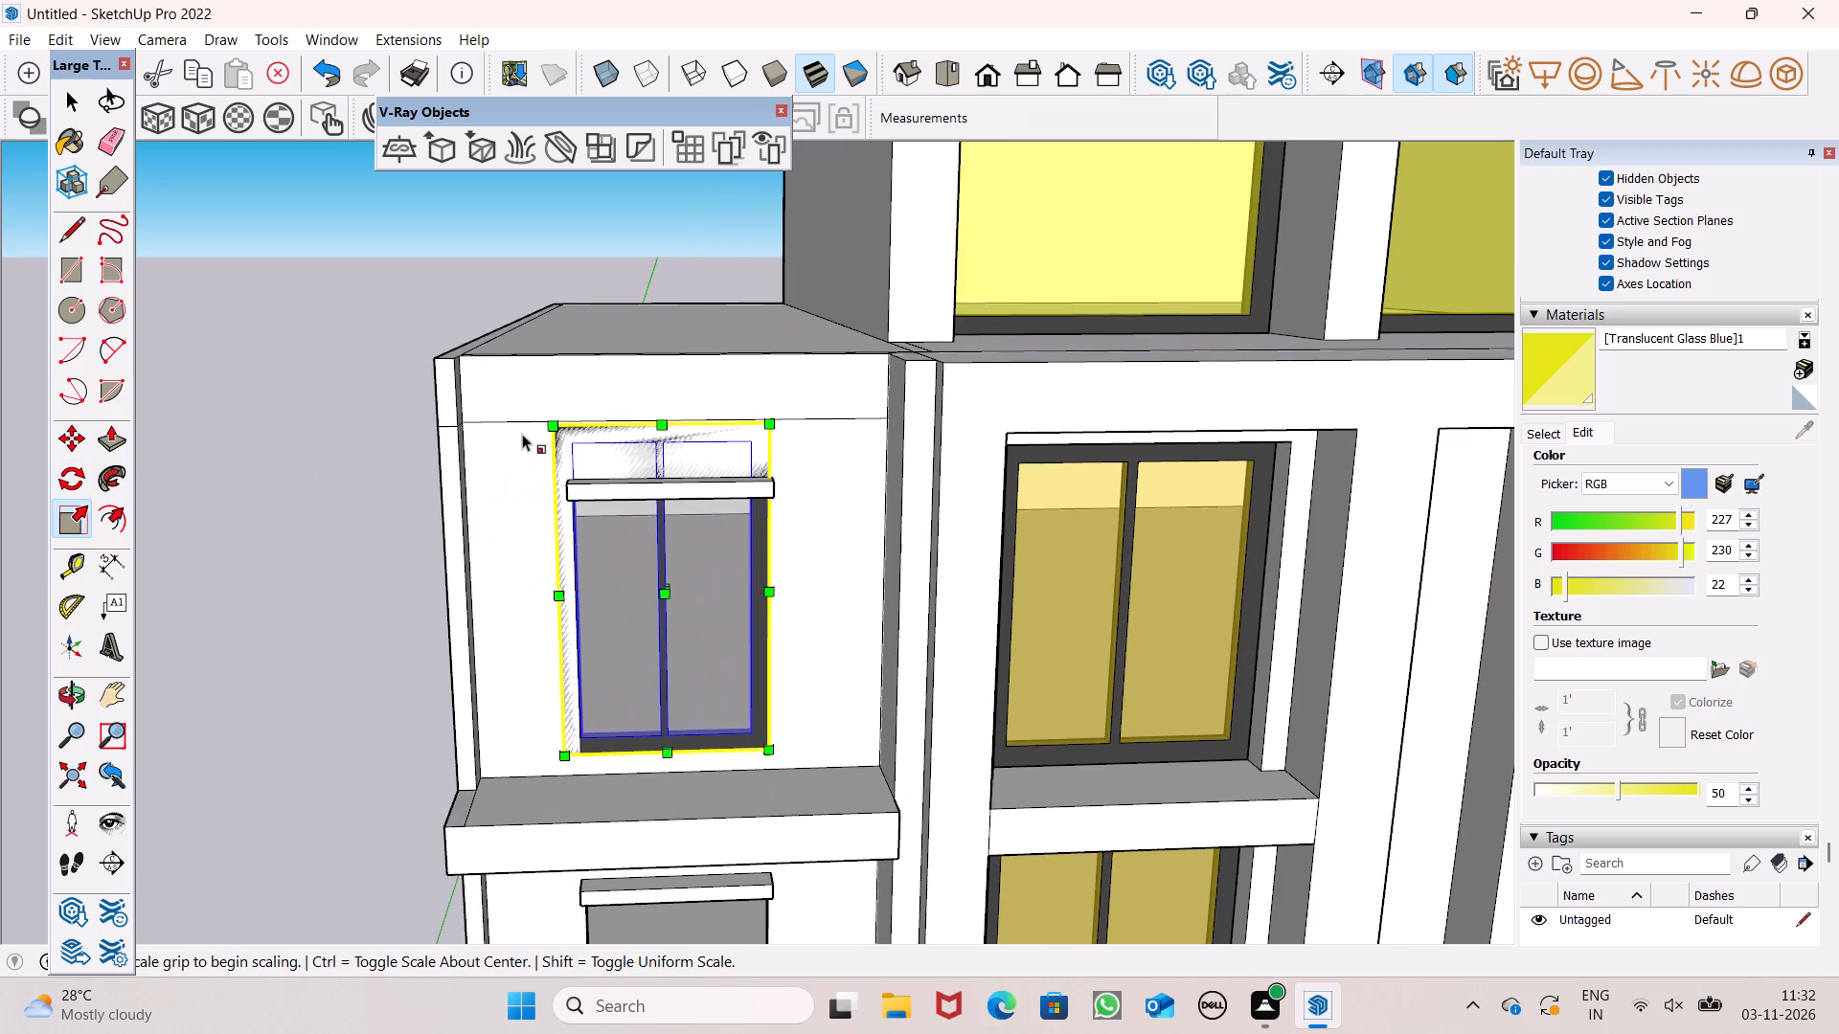
pyautogui.moveTo(555, 428); pyautogui.dragTo(583, 576)
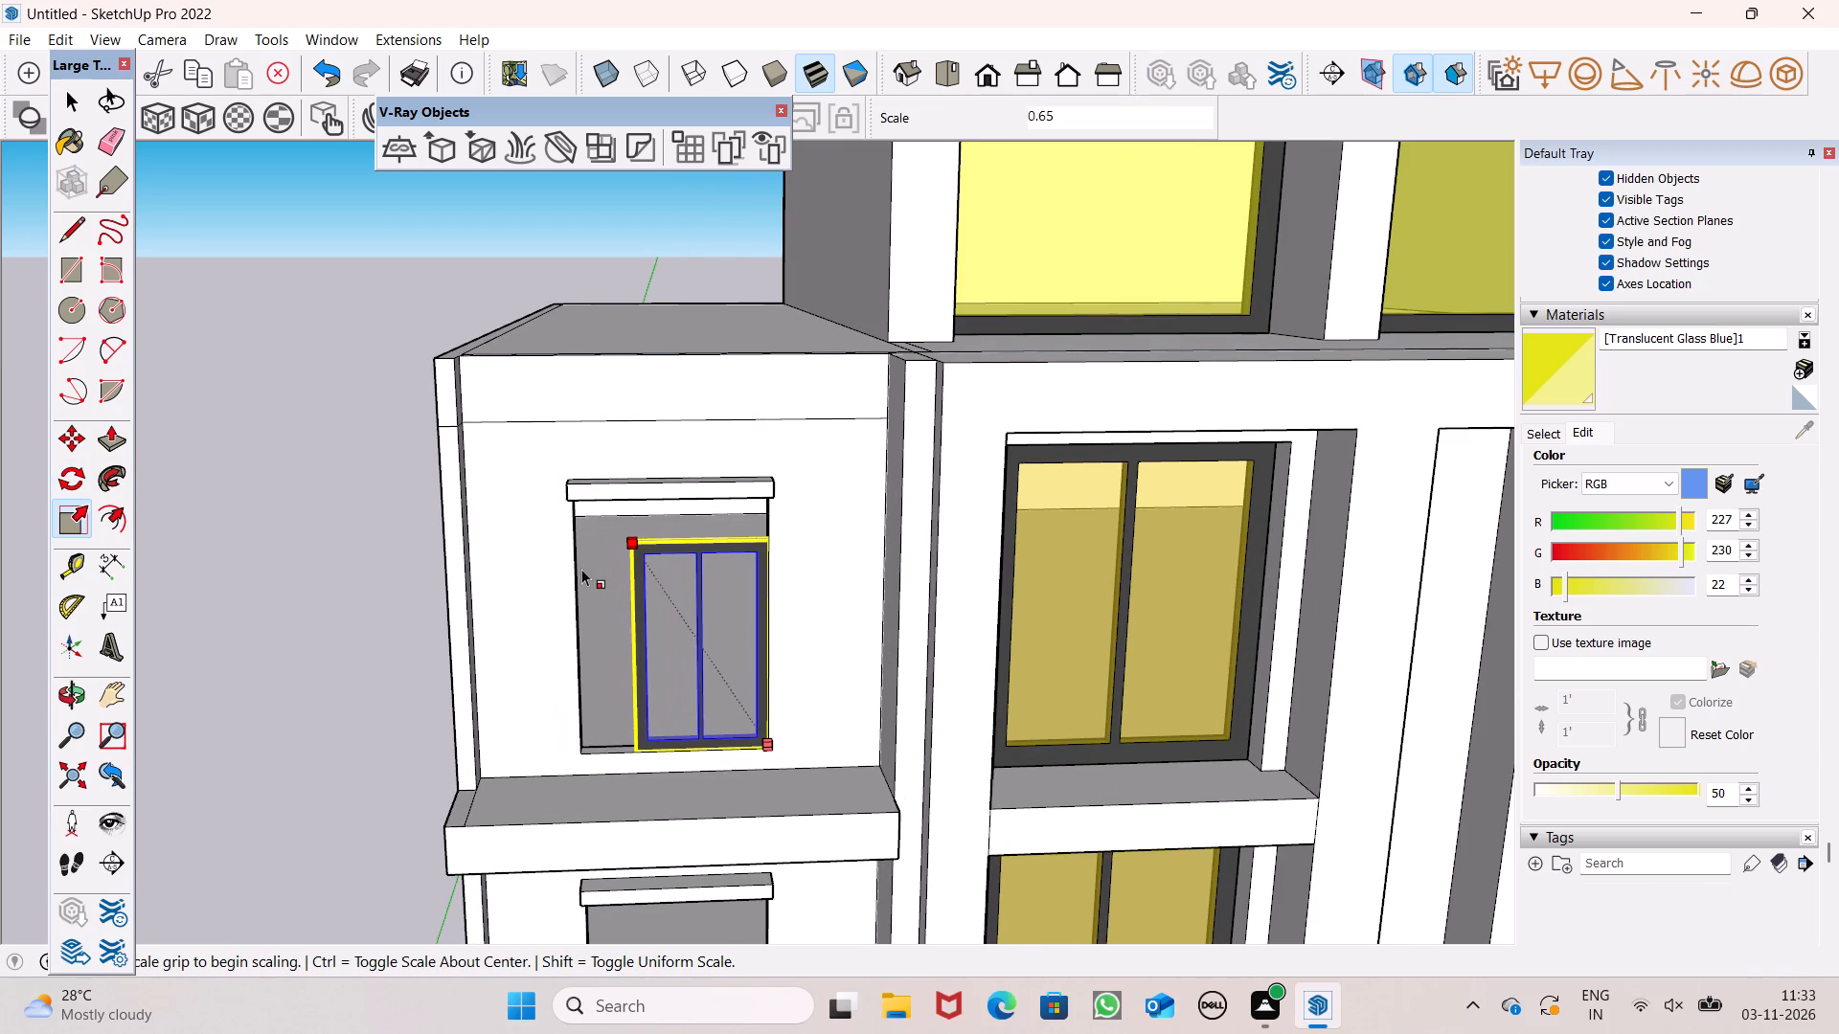
pyautogui.press('space')
pyautogui.click(448, 518)
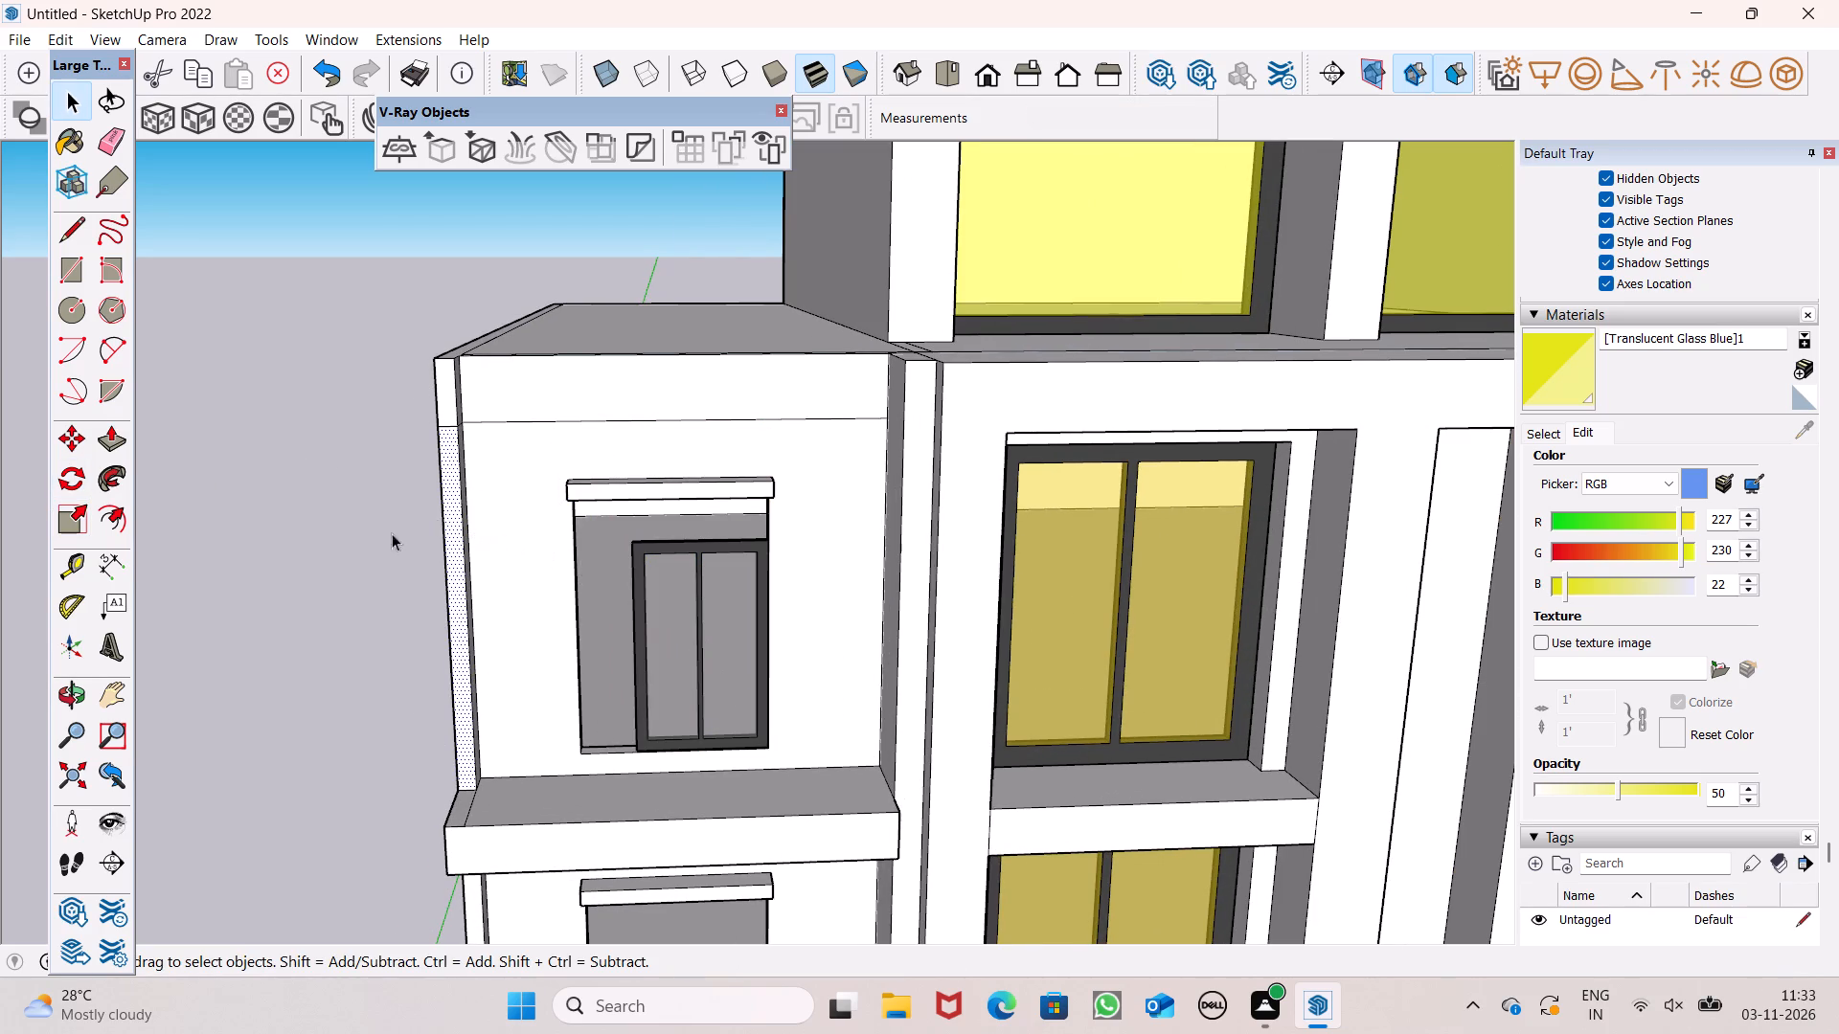
pyautogui.click(329, 545)
# Stretch the top-floor outer window's height upward to the underside of the ledge above its opening.
pyautogui.scroll(-2, 658, 523)
pyautogui.moveTo(696, 561); pyautogui.dragTo(693, 684, button='middle')
pyautogui.scroll(2, 647, 765)
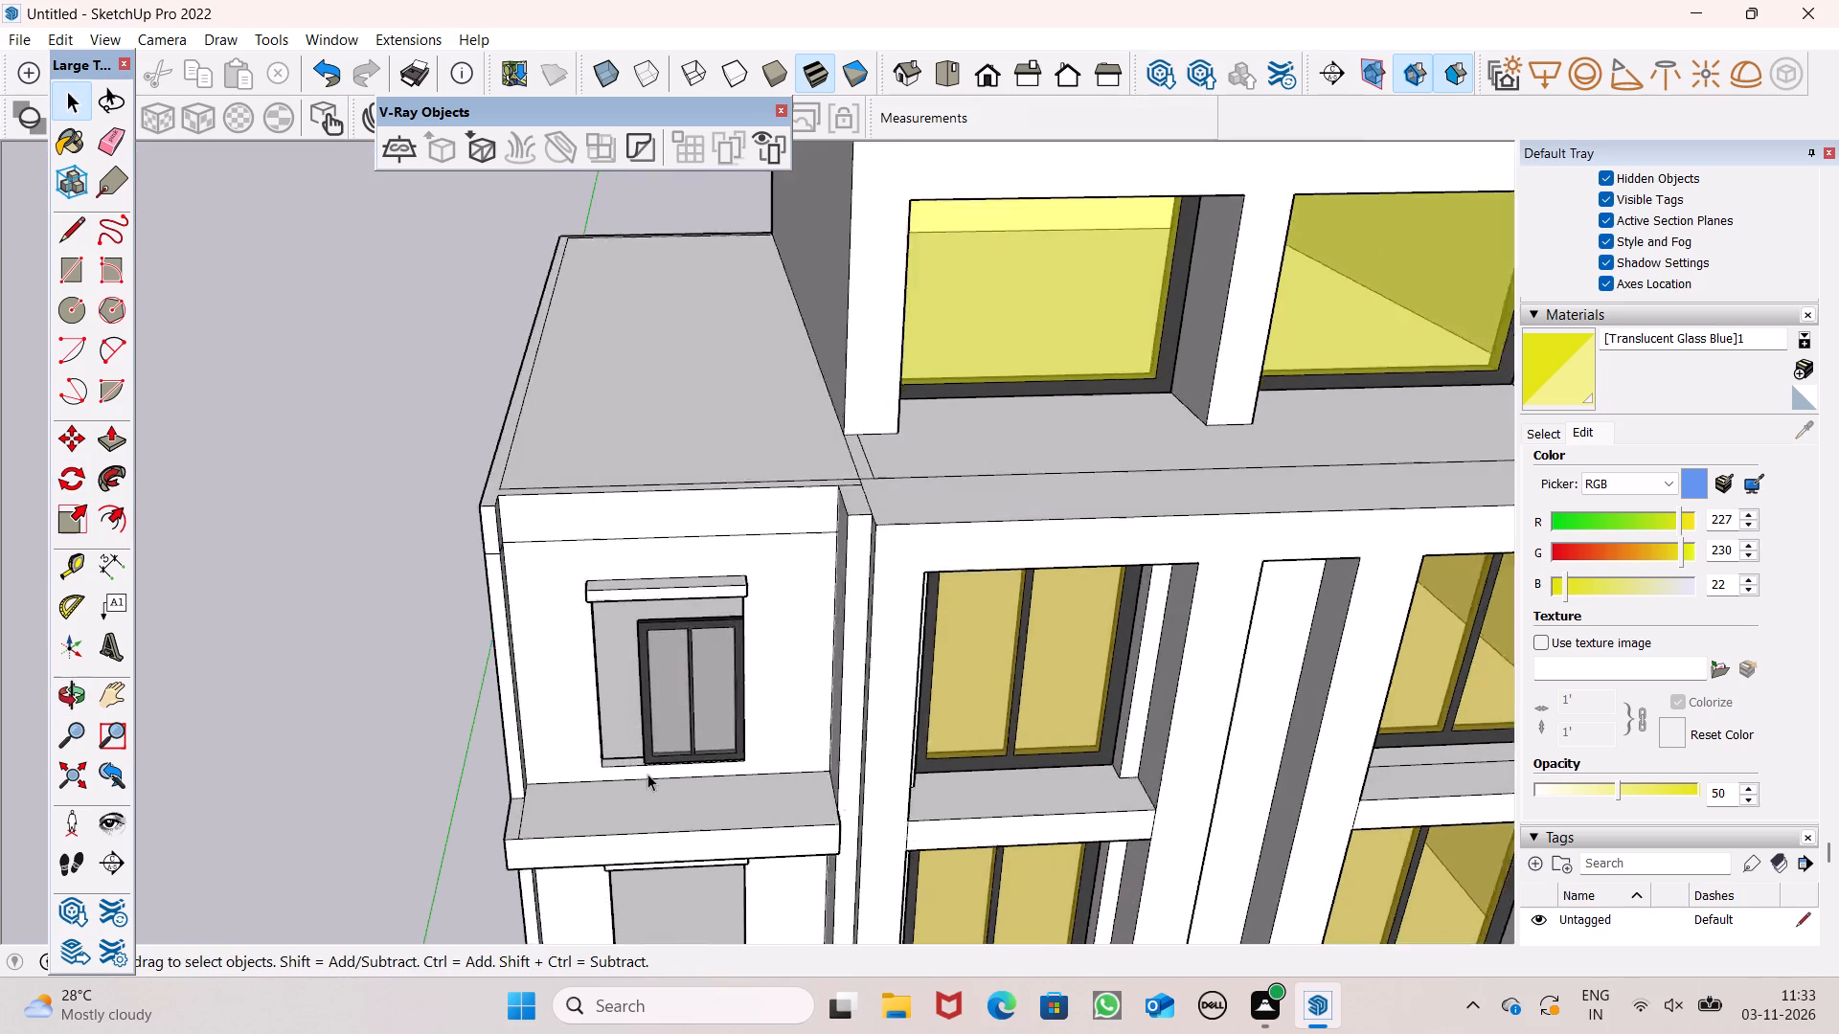
pyautogui.scroll(7, 647, 774)
pyautogui.scroll(1, 872, 757)
pyautogui.moveTo(872, 757); pyautogui.dragTo(947, 780, button='middle')
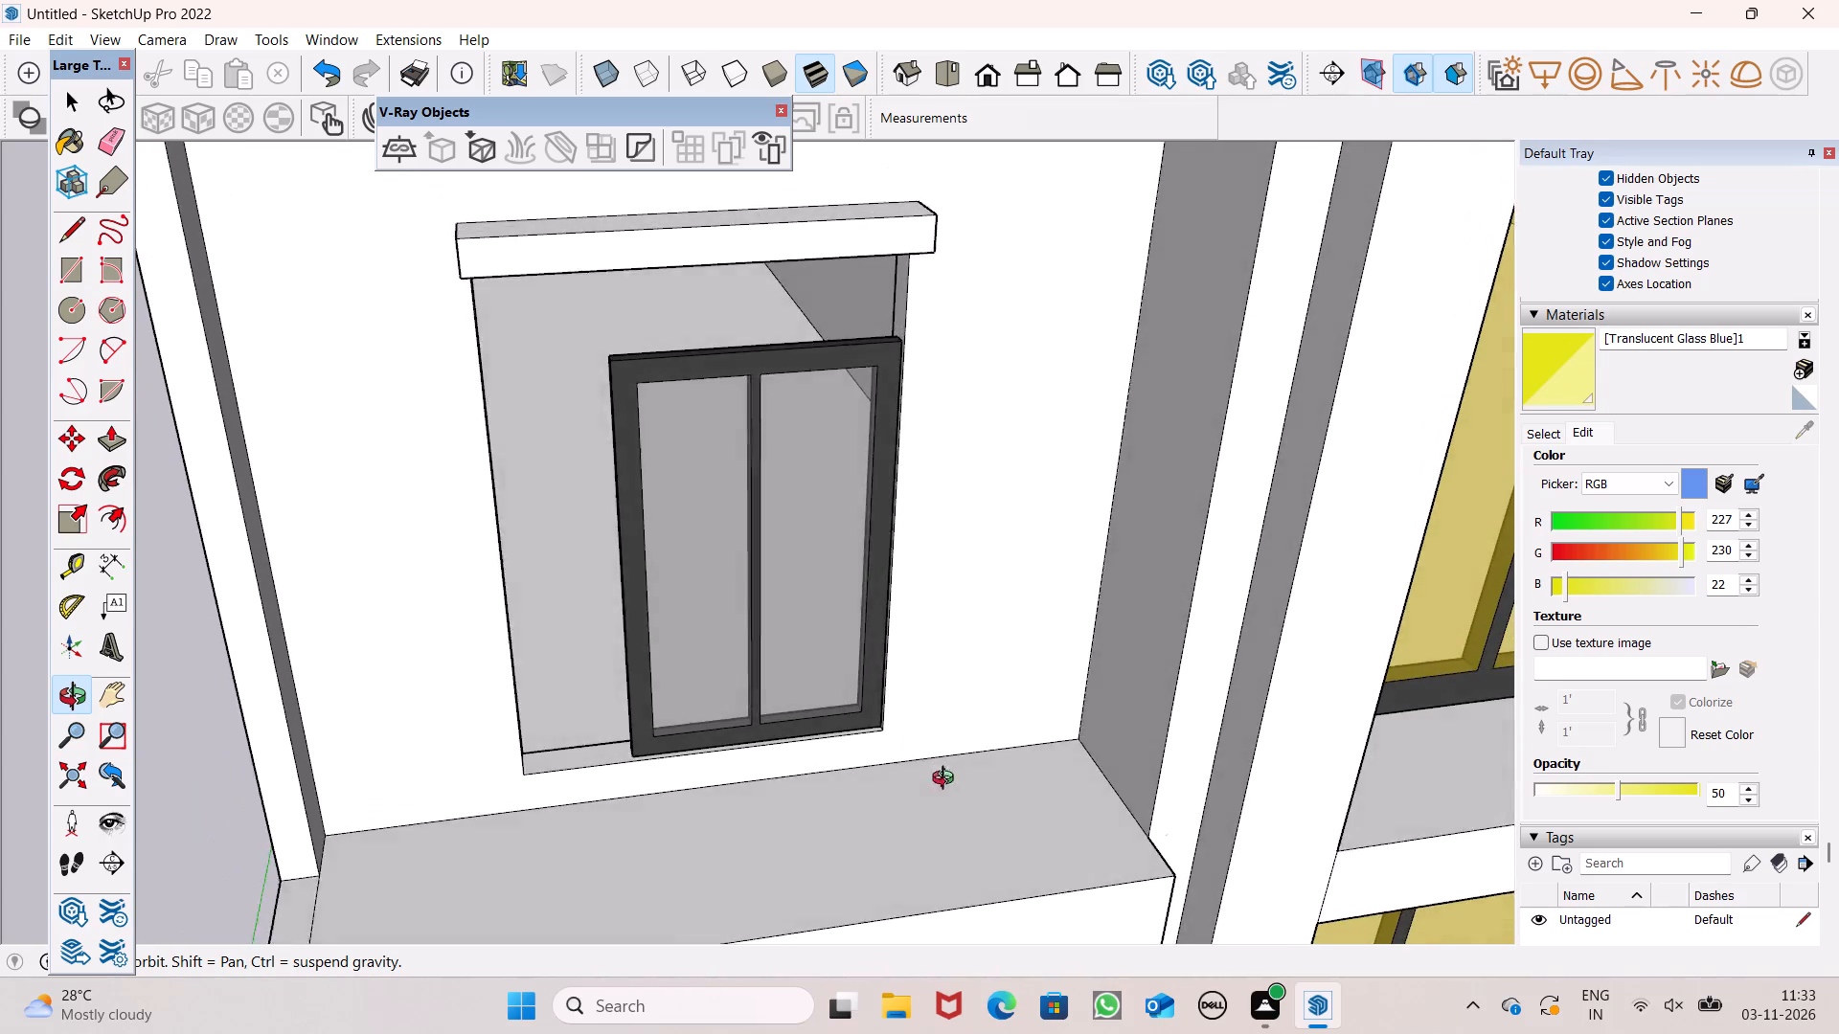
pyautogui.moveTo(947, 780); pyautogui.dragTo(1104, 775, button='middle')
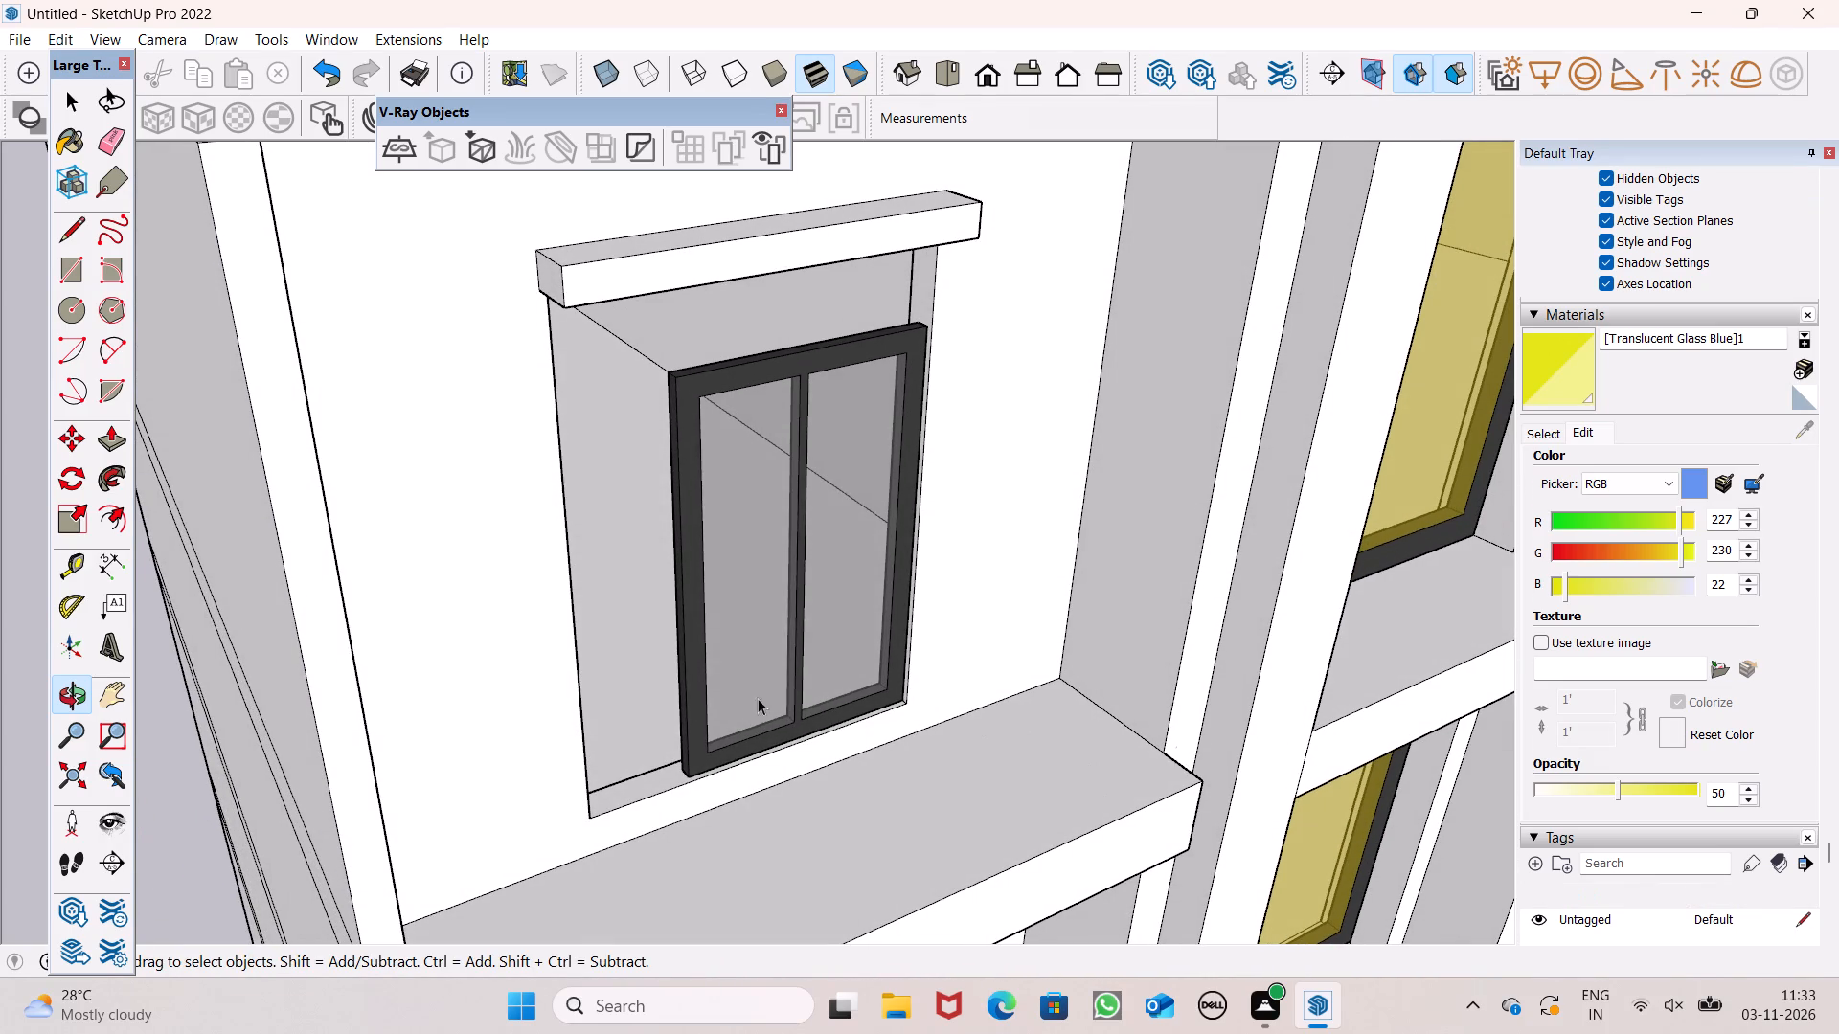
pyautogui.click(727, 681)
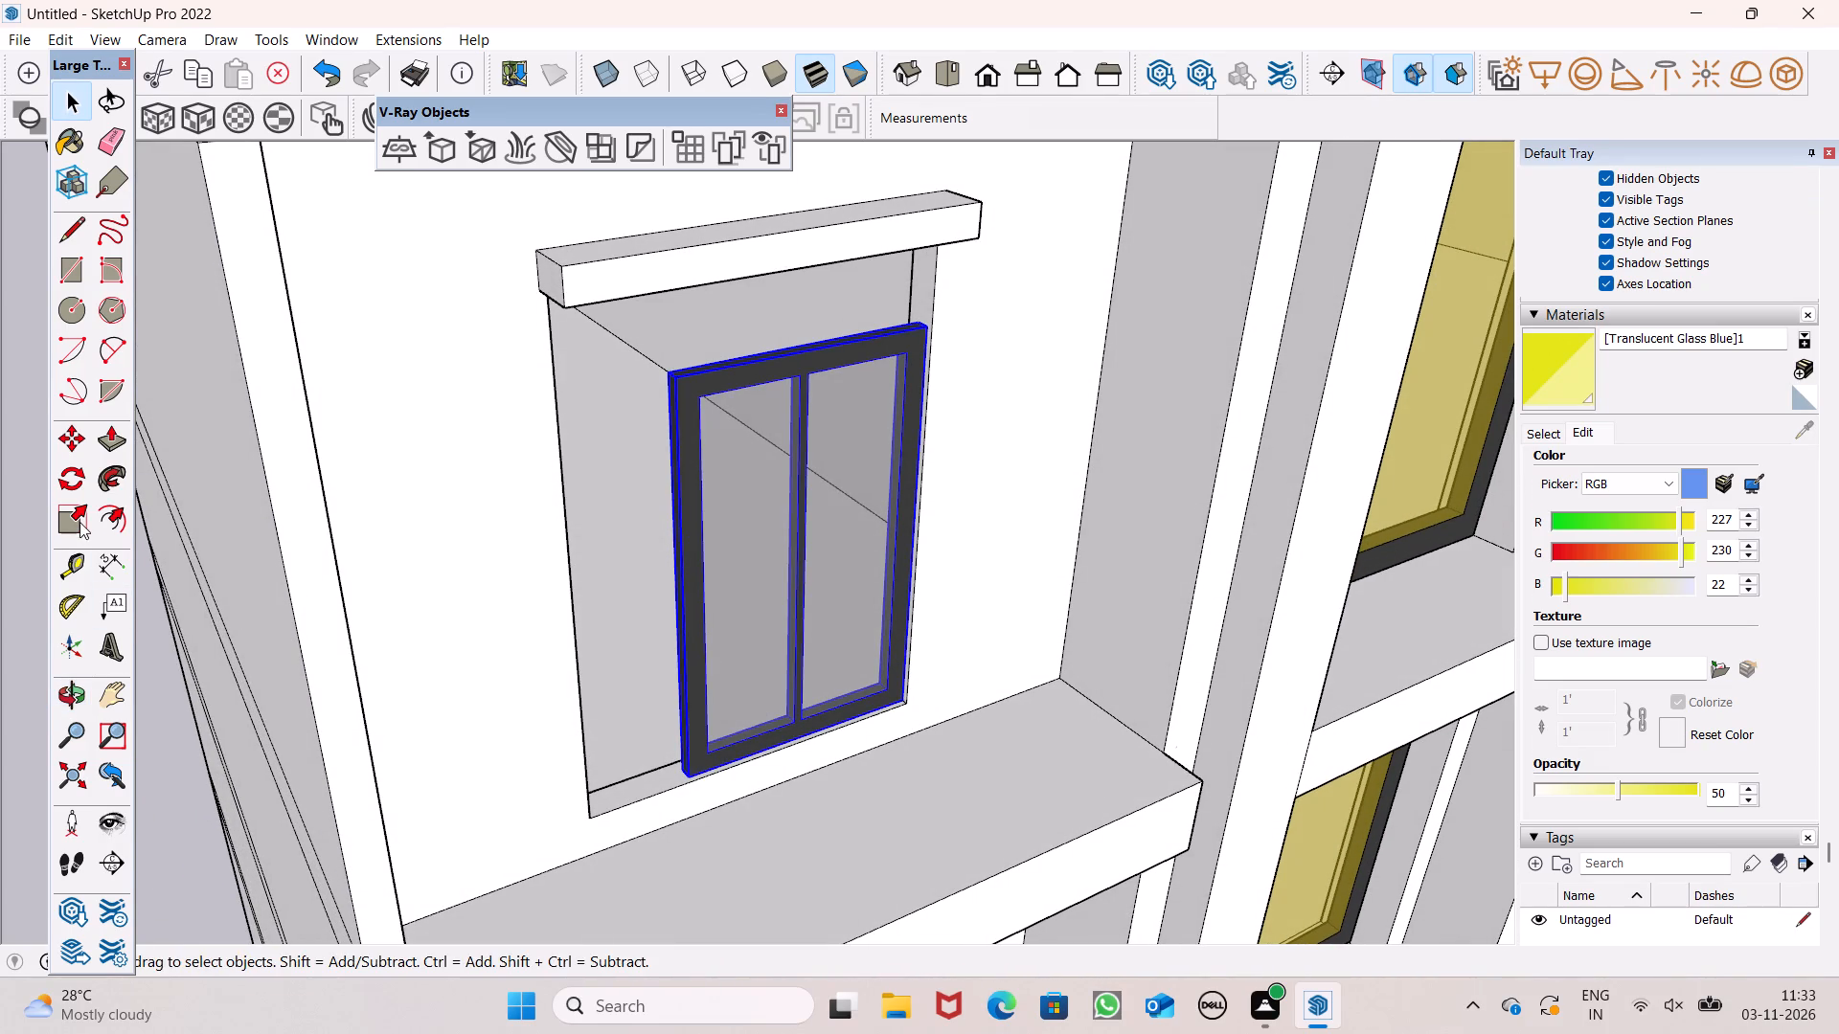
pyautogui.click(79, 522)
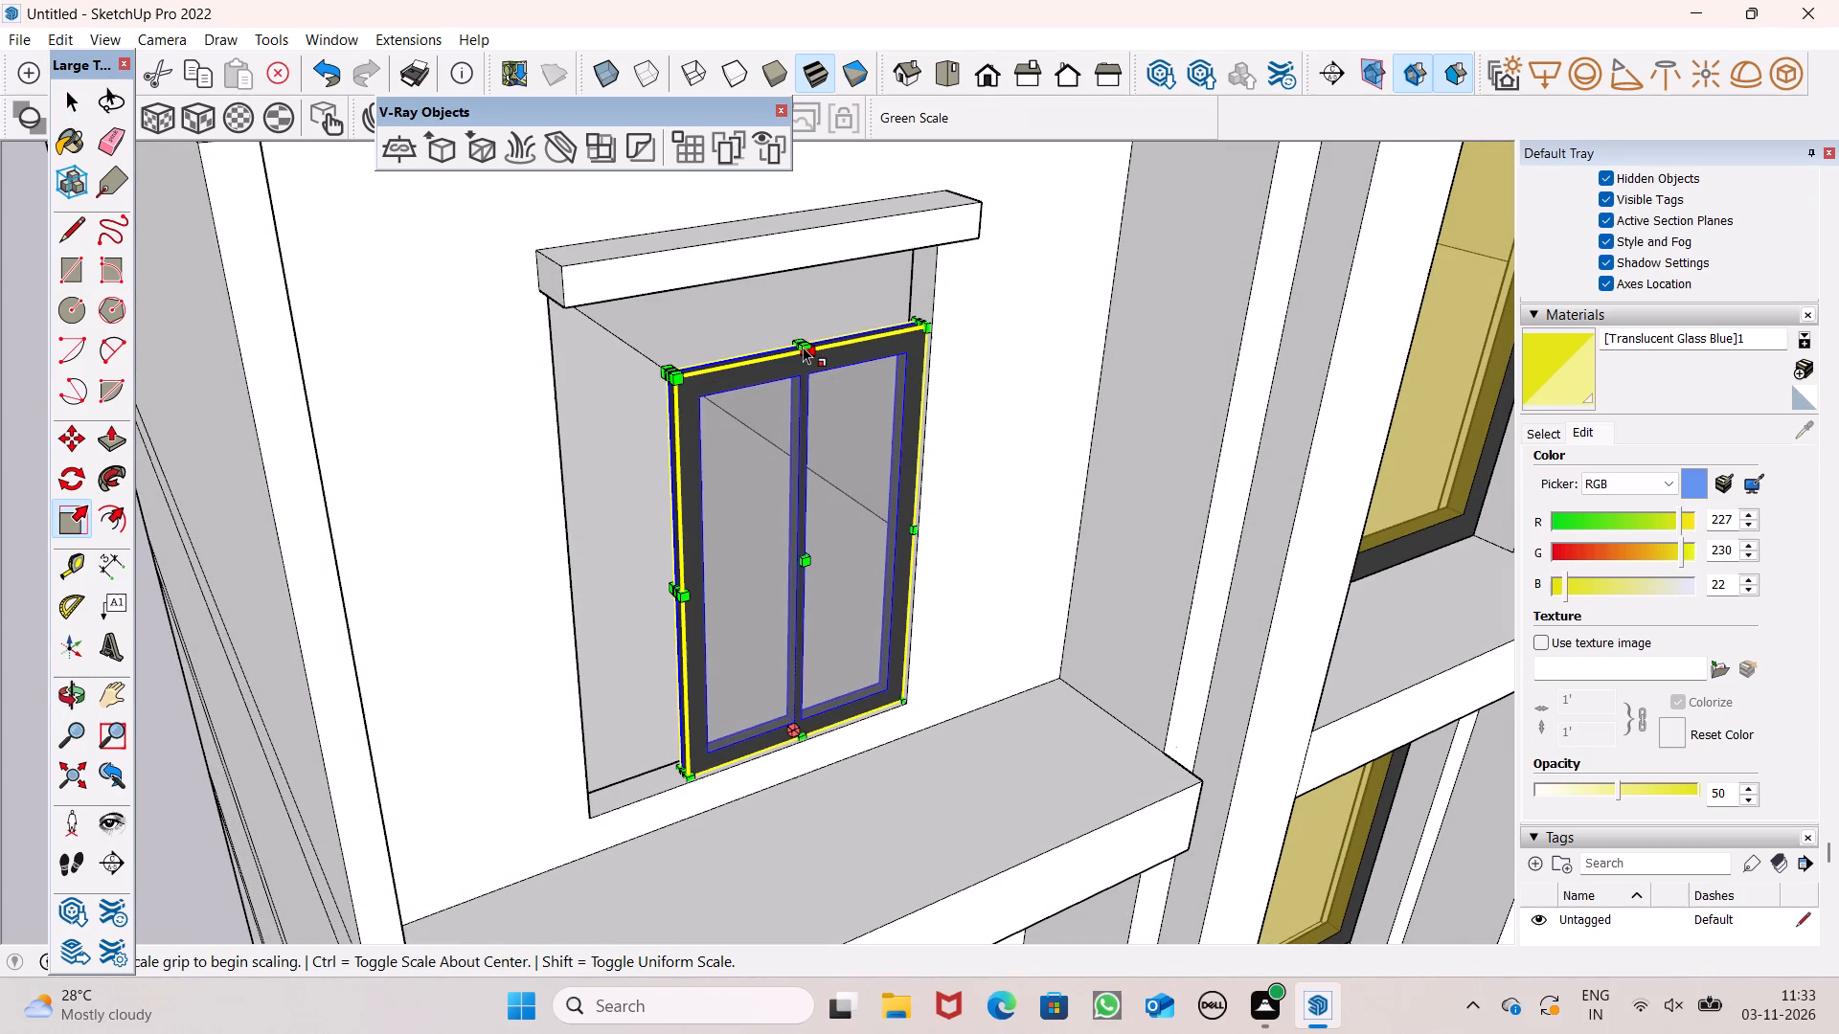
pyautogui.moveTo(795, 342); pyautogui.dragTo(782, 301)
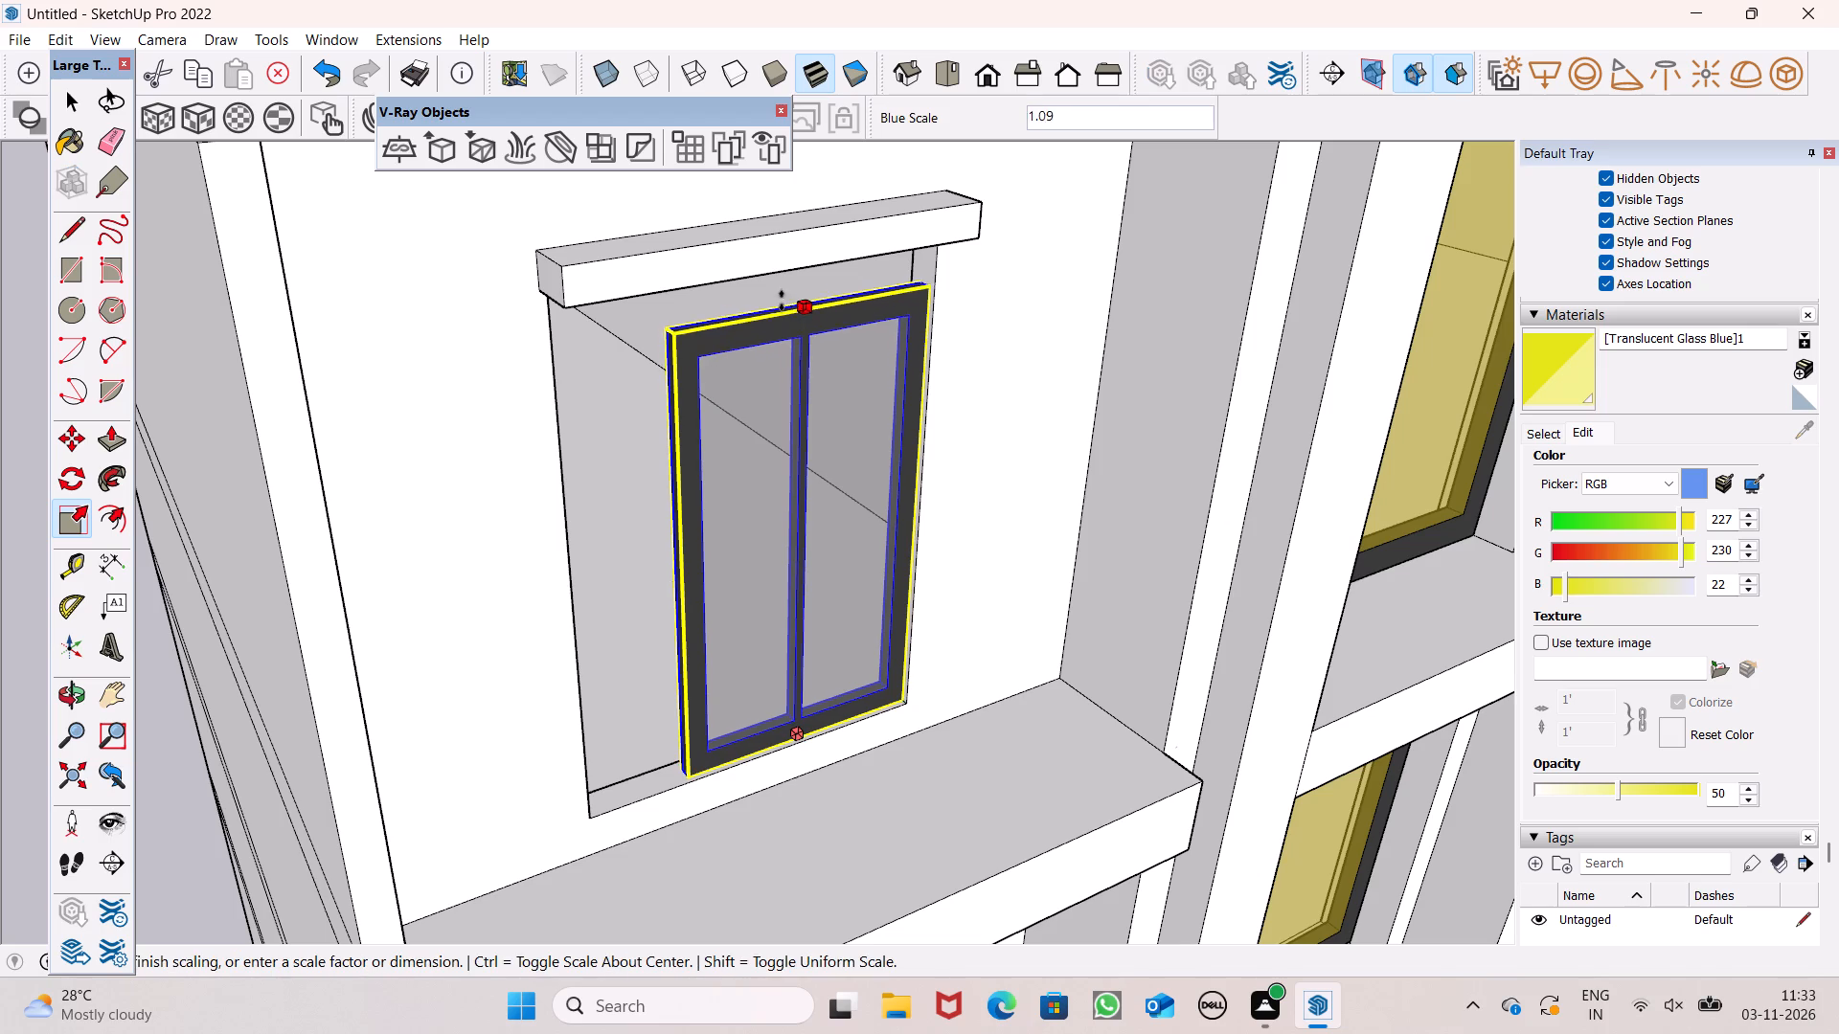
pyautogui.moveTo(782, 301); pyautogui.dragTo(767, 271)
# Stretch the same window's width to the opening's left edge so it fills the opening, and clear the selection.
pyautogui.moveTo(790, 350); pyautogui.dragTo(748, 169, button='middle')
pyautogui.scroll(-4, 851, 331)
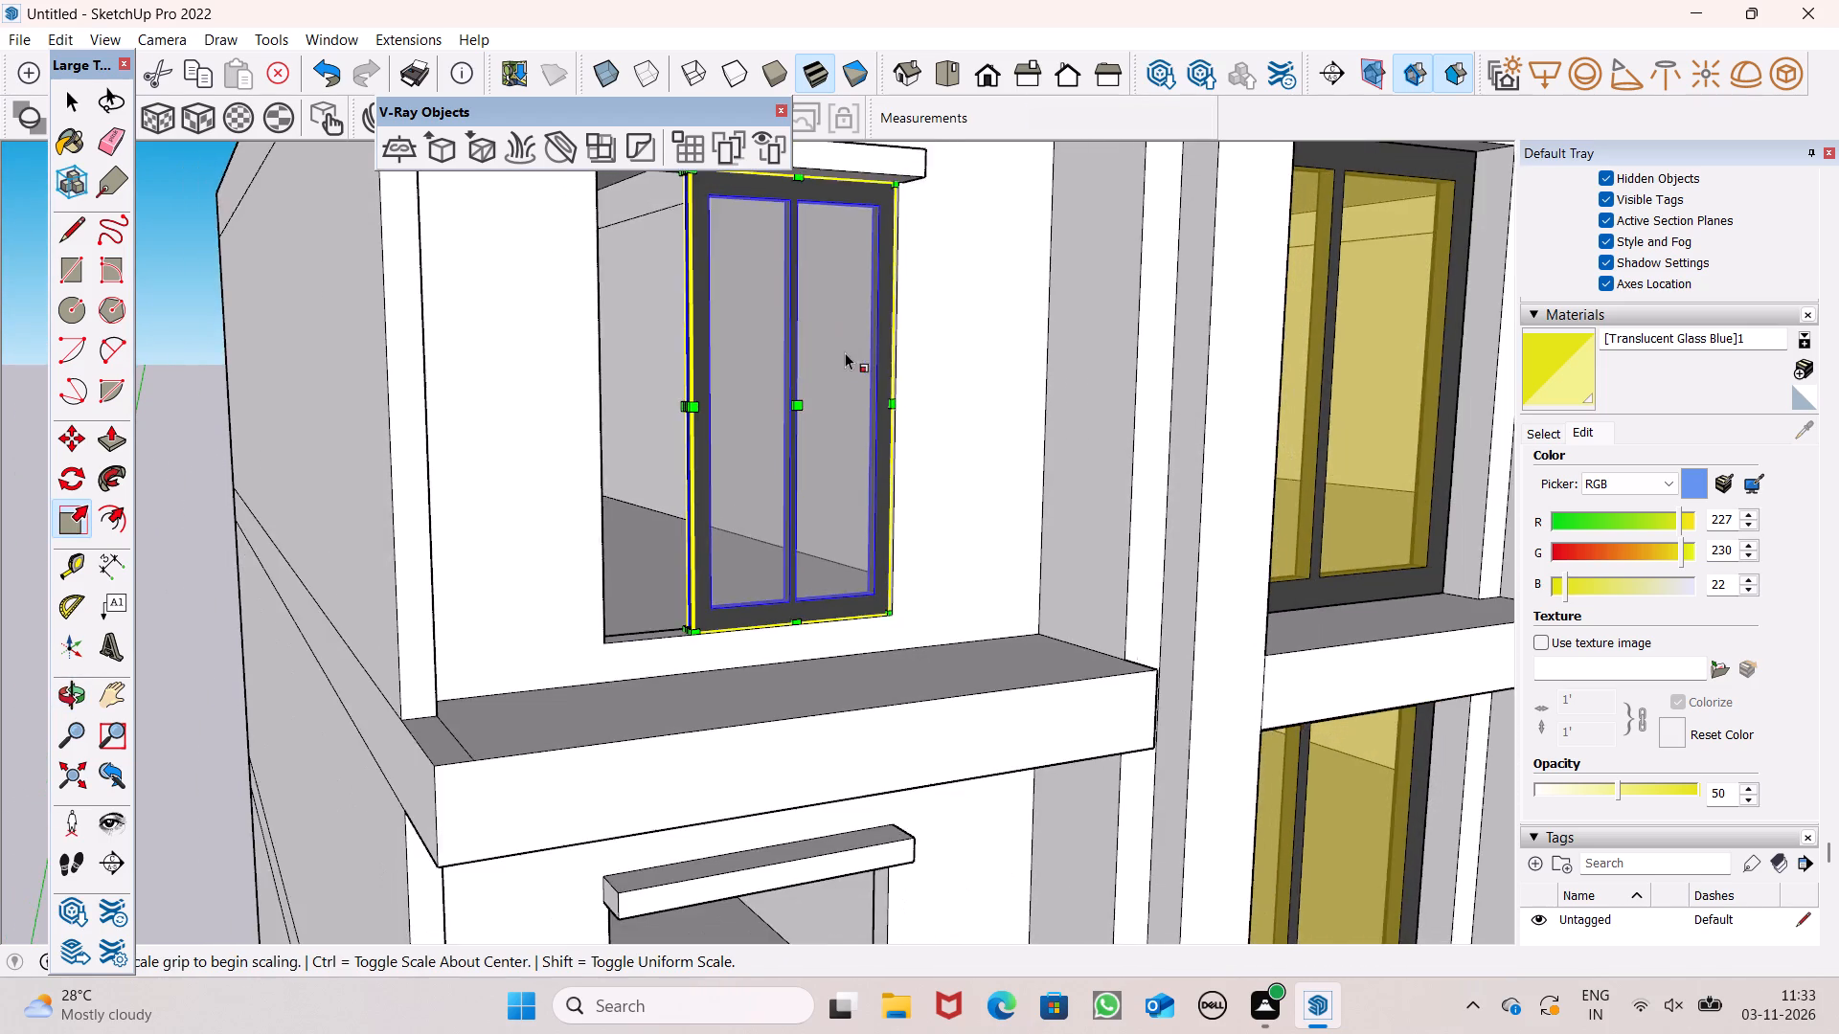
pyautogui.moveTo(837, 359); pyautogui.dragTo(916, 322, button='middle')
pyautogui.moveTo(663, 420); pyautogui.dragTo(670, 436, button='middle')
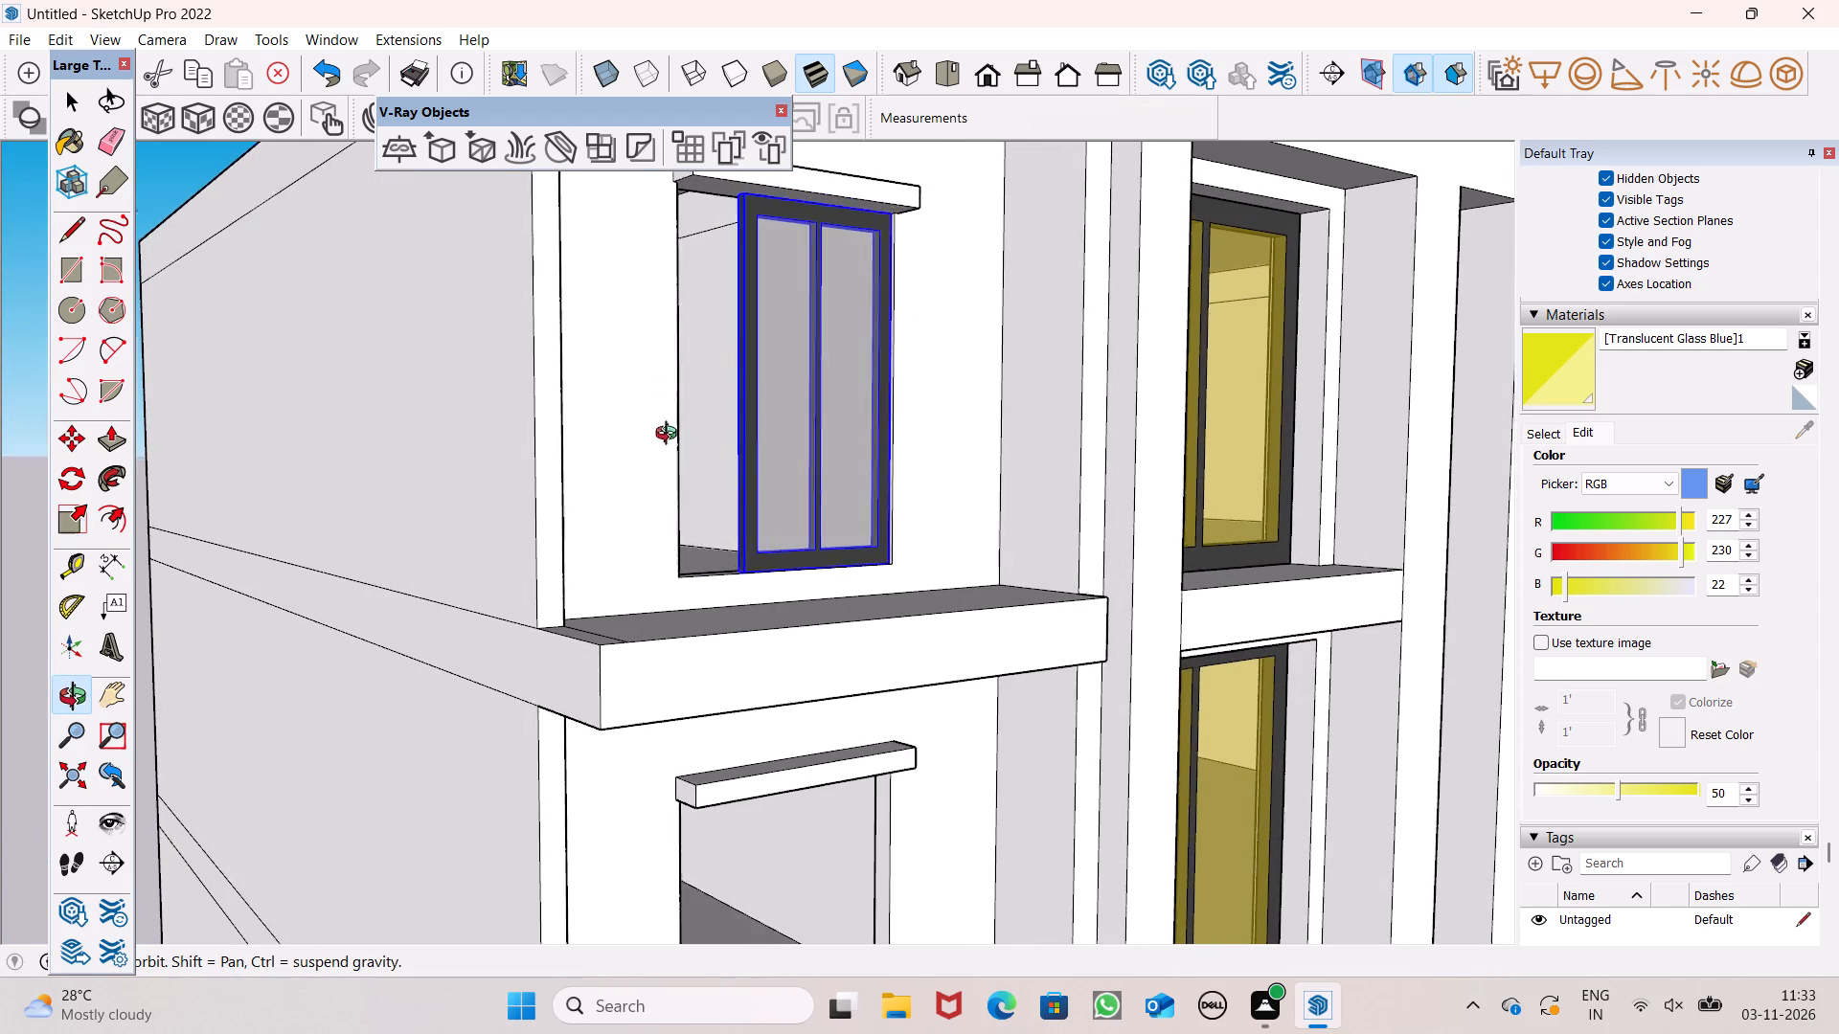
pyautogui.moveTo(670, 436); pyautogui.dragTo(744, 611, button='middle')
pyautogui.scroll(7, 766, 562)
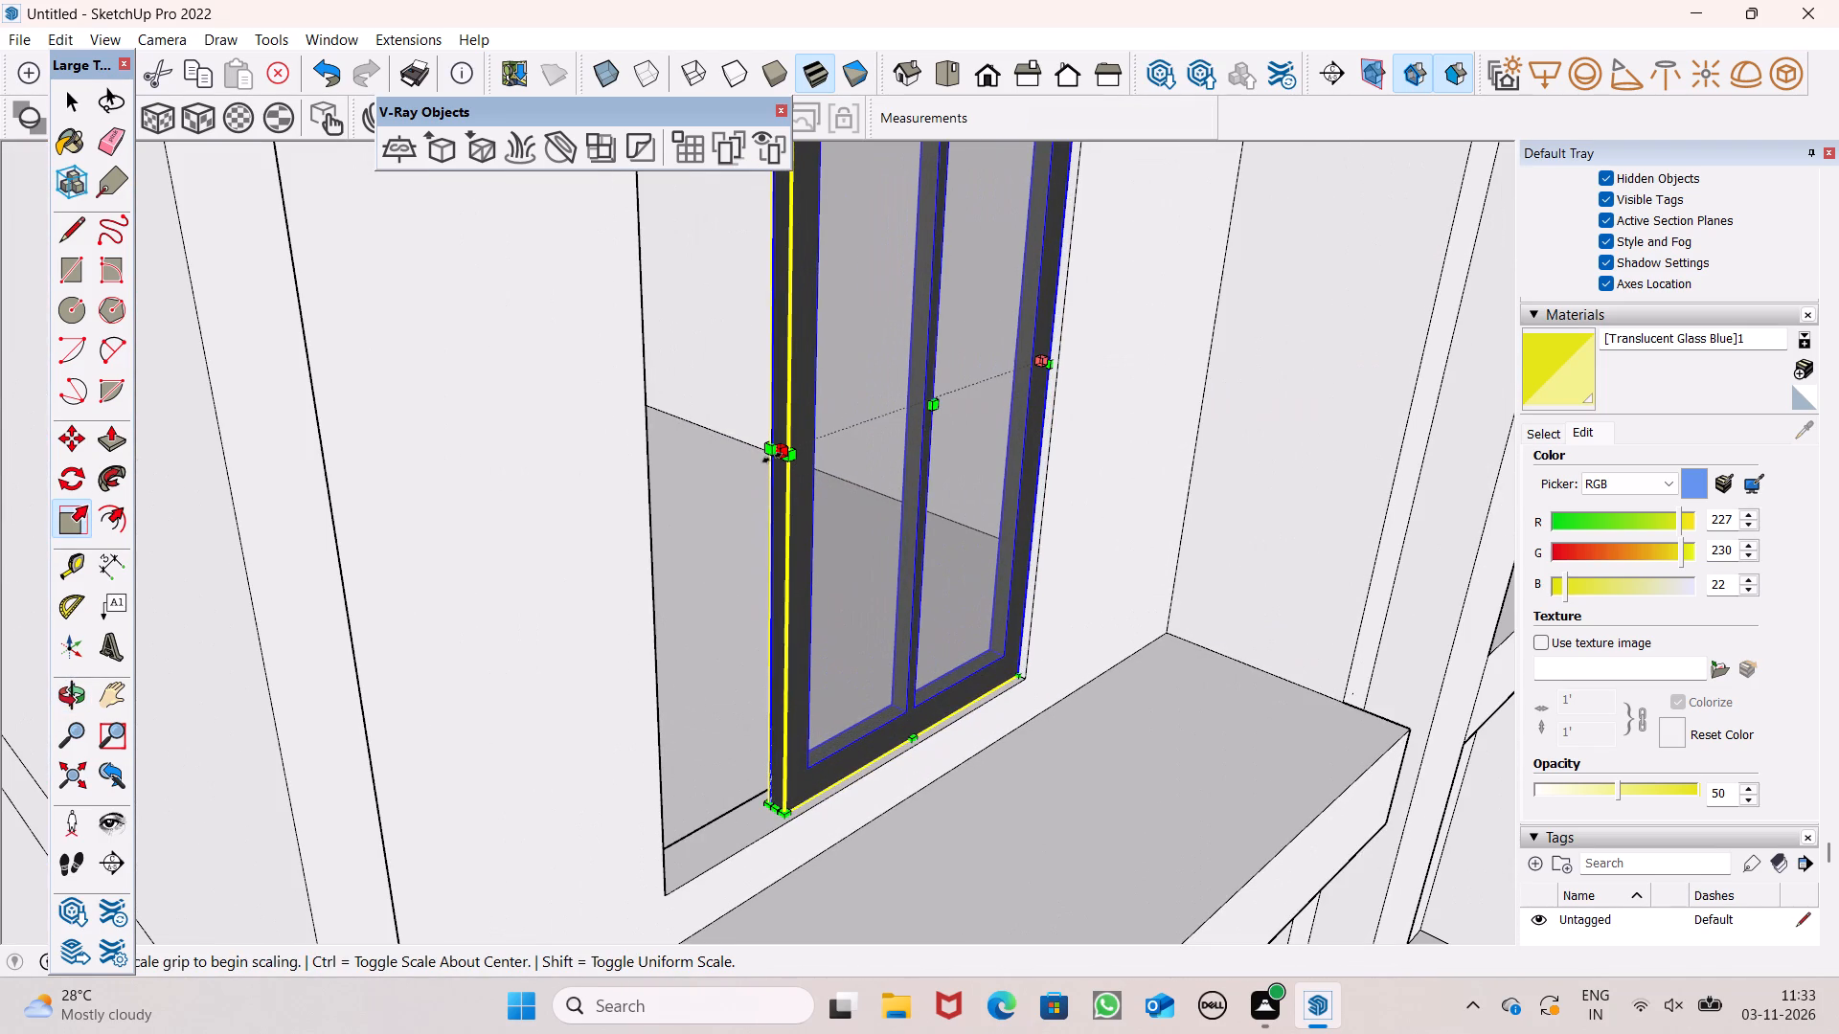
pyautogui.moveTo(776, 452); pyautogui.dragTo(654, 519)
pyautogui.scroll(-7, 637, 479)
pyautogui.moveTo(840, 558); pyautogui.dragTo(562, 626, button='middle')
pyautogui.scroll(-6, 624, 571)
pyautogui.press('space')
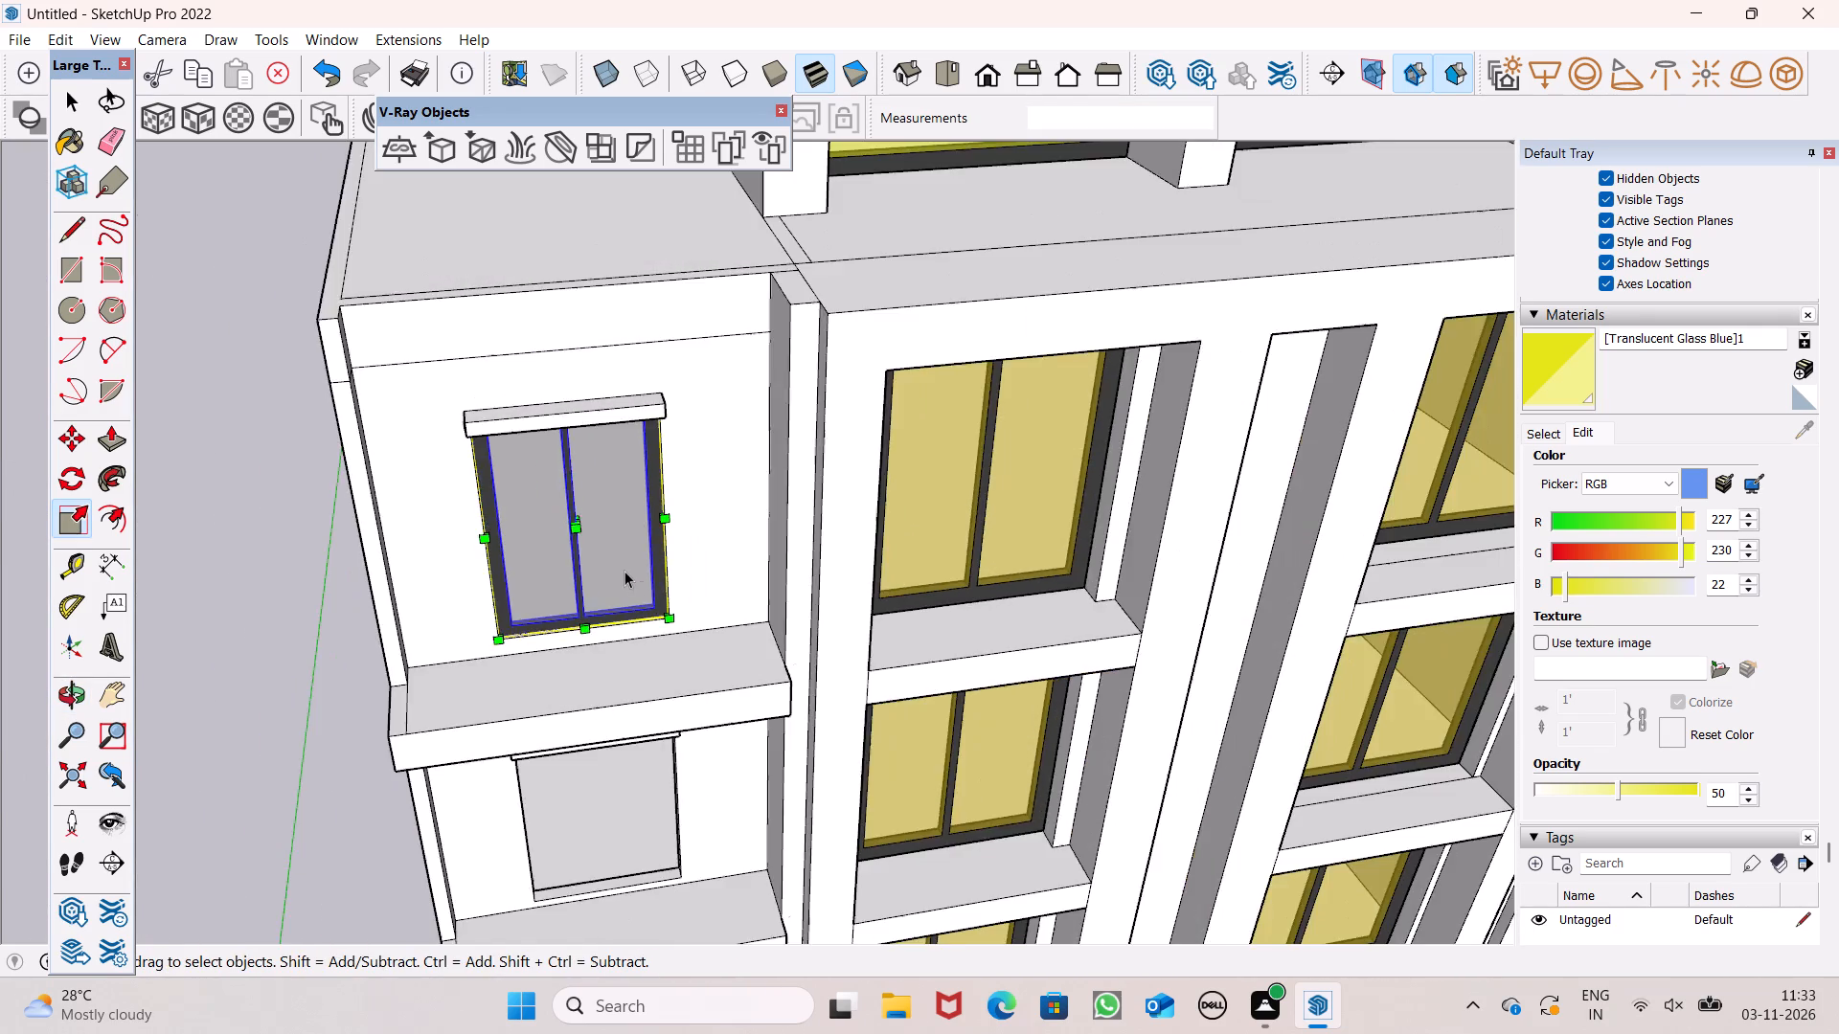
pyautogui.scroll(-5, 625, 573)
pyautogui.click(361, 556)
# Copy the fitted top-floor outer window straight down into the empty fourth-floor opening of the same column.
pyautogui.moveTo(677, 573); pyautogui.dragTo(493, 639, button='middle')
pyautogui.scroll(-5, 703, 497)
pyautogui.moveTo(647, 602); pyautogui.dragTo(769, 377, button='middle')
pyautogui.scroll(3, 692, 558)
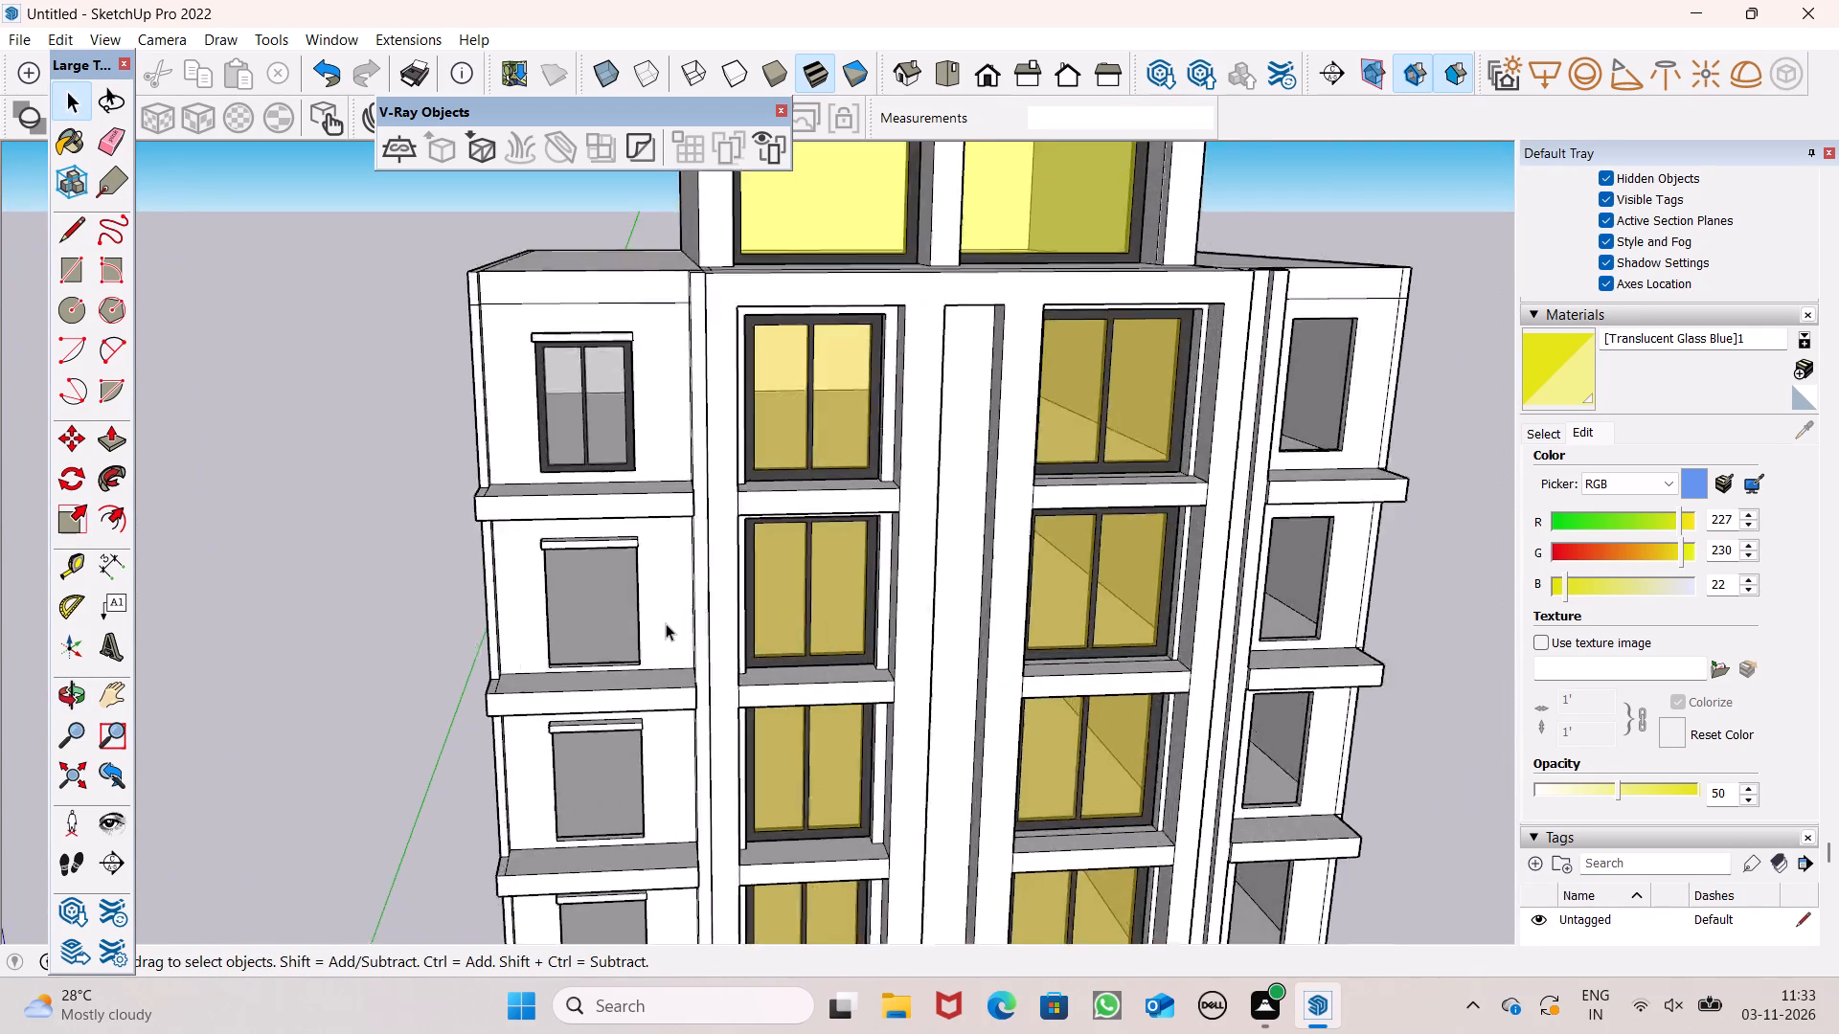
pyautogui.scroll(5, 666, 623)
pyautogui.click(577, 349)
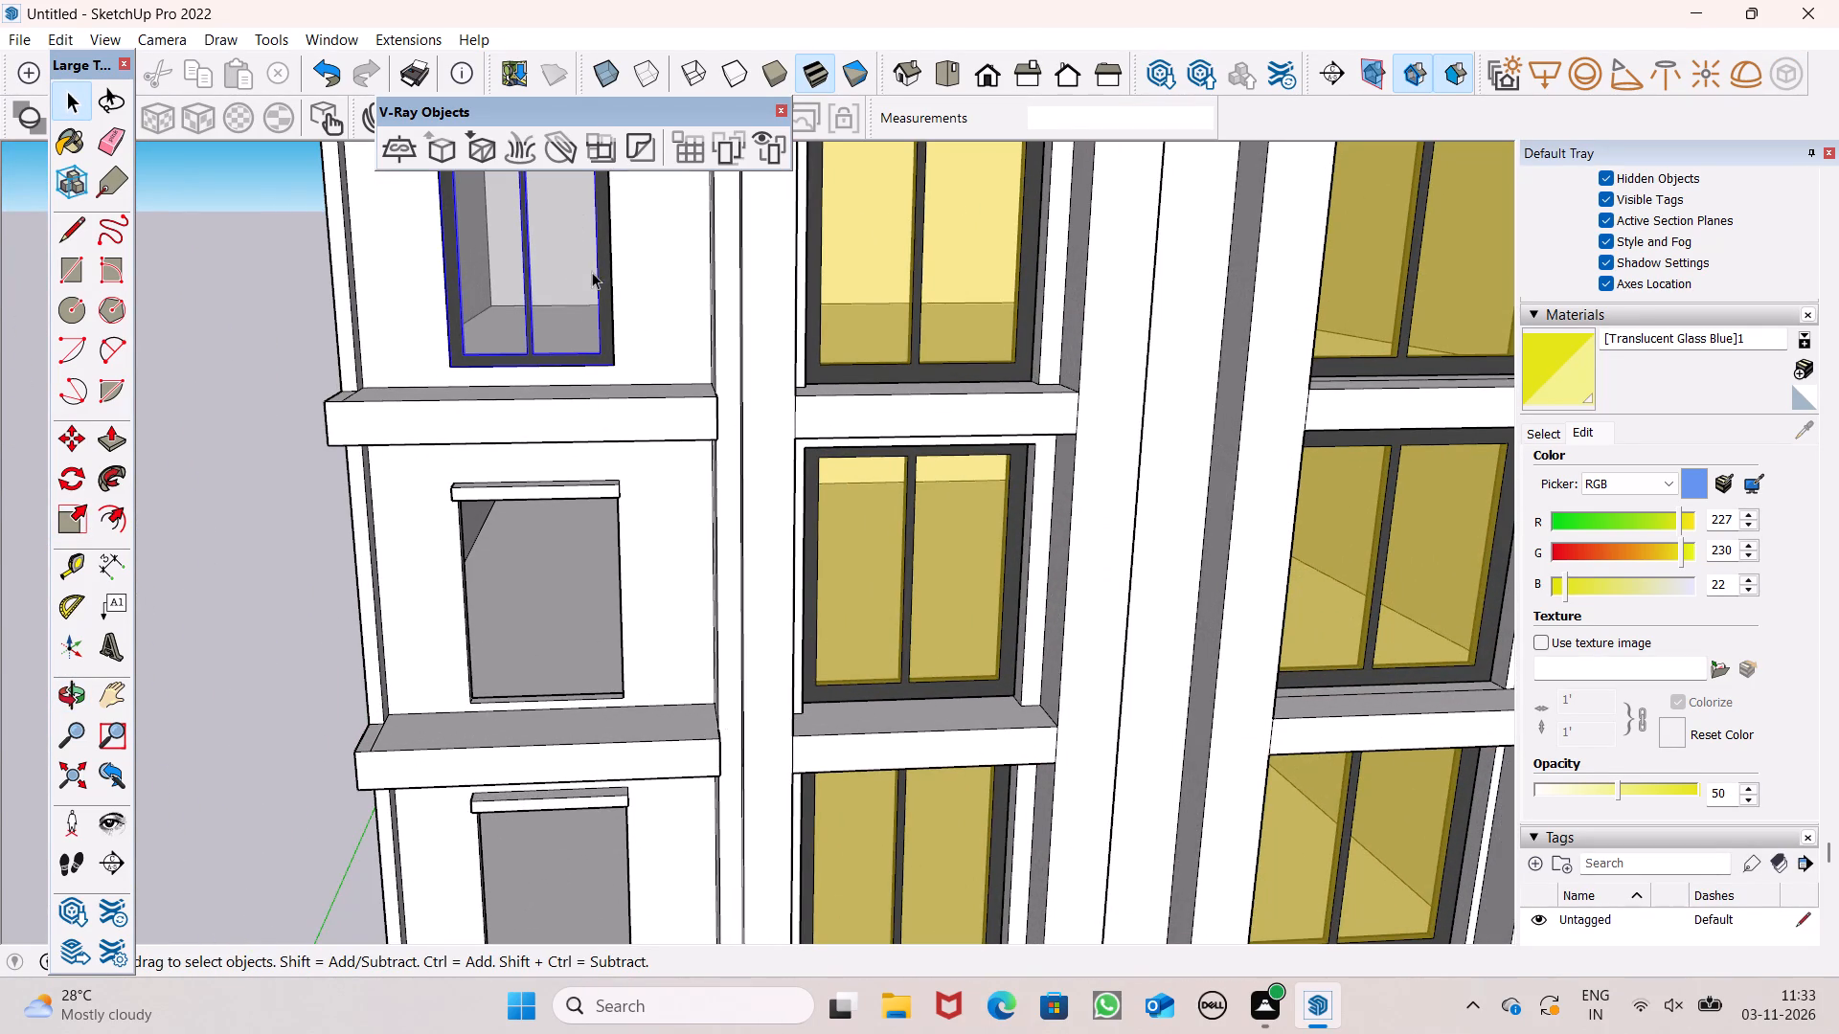
pyautogui.press('m')
pyautogui.press('Return')
pyautogui.scroll(-3, 1115, 402)
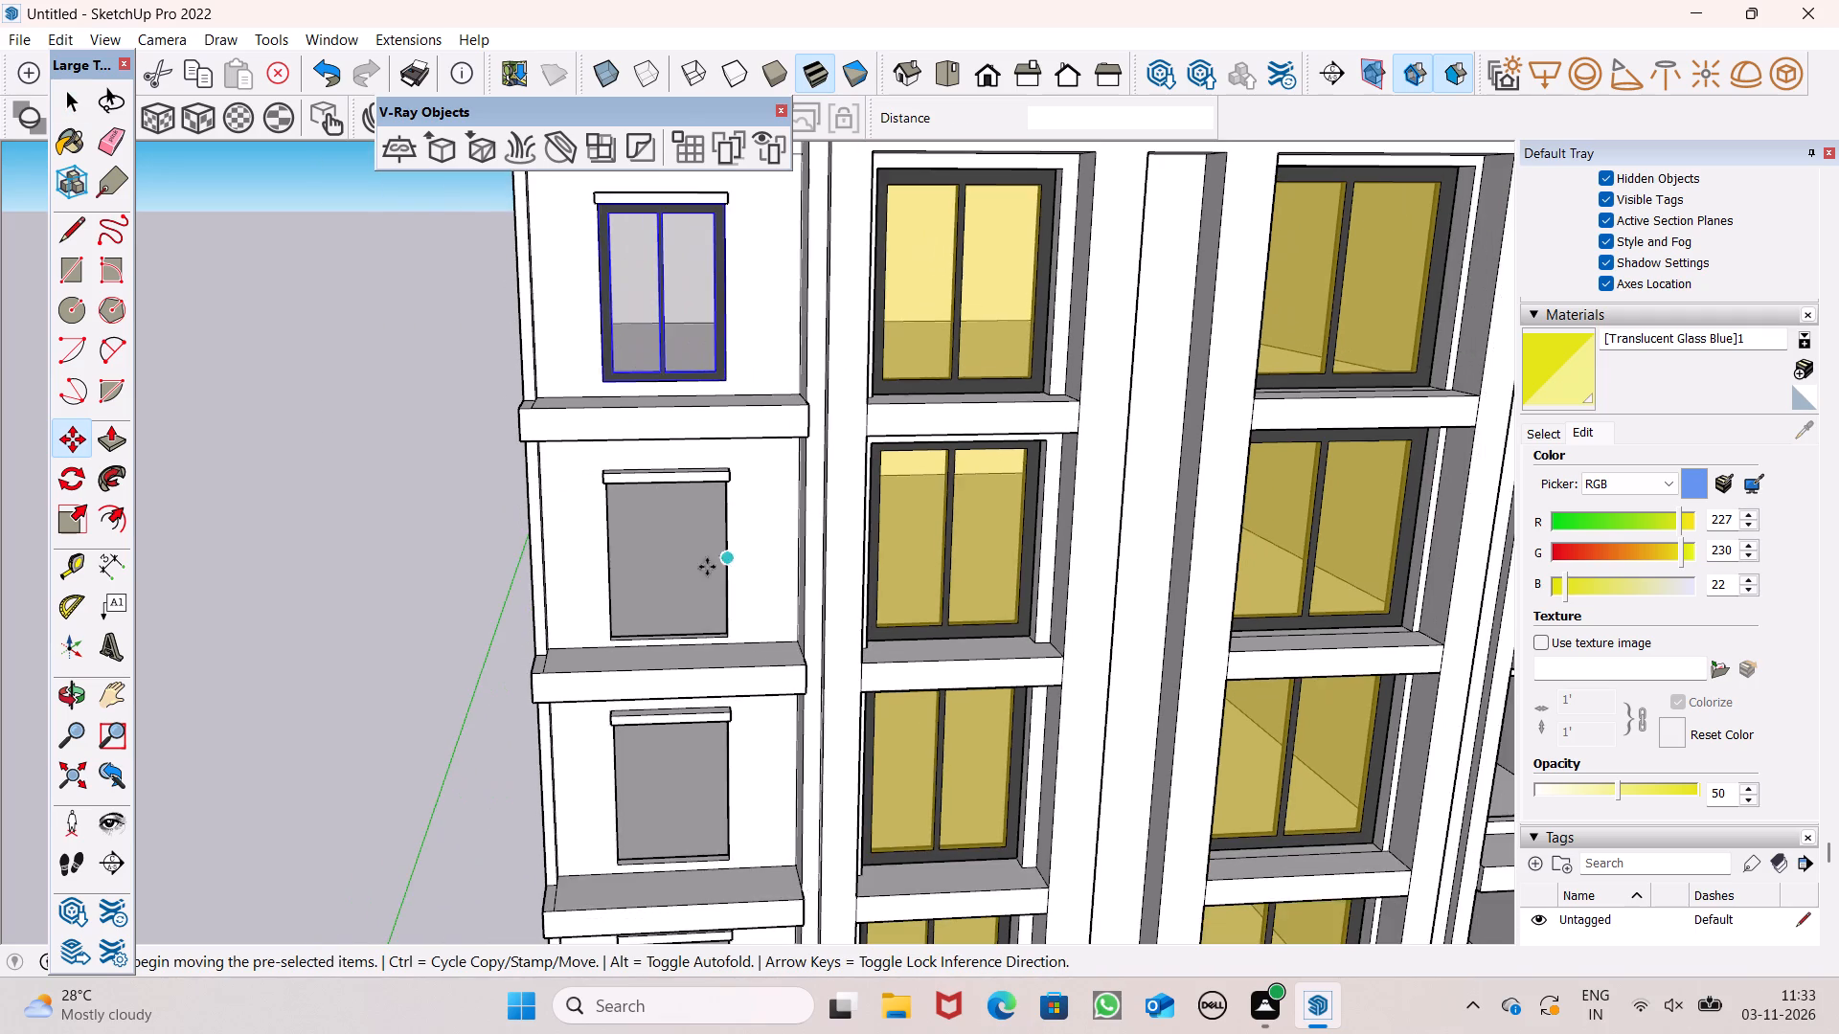
pyautogui.scroll(5, 693, 573)
pyautogui.scroll(-1, 750, 274)
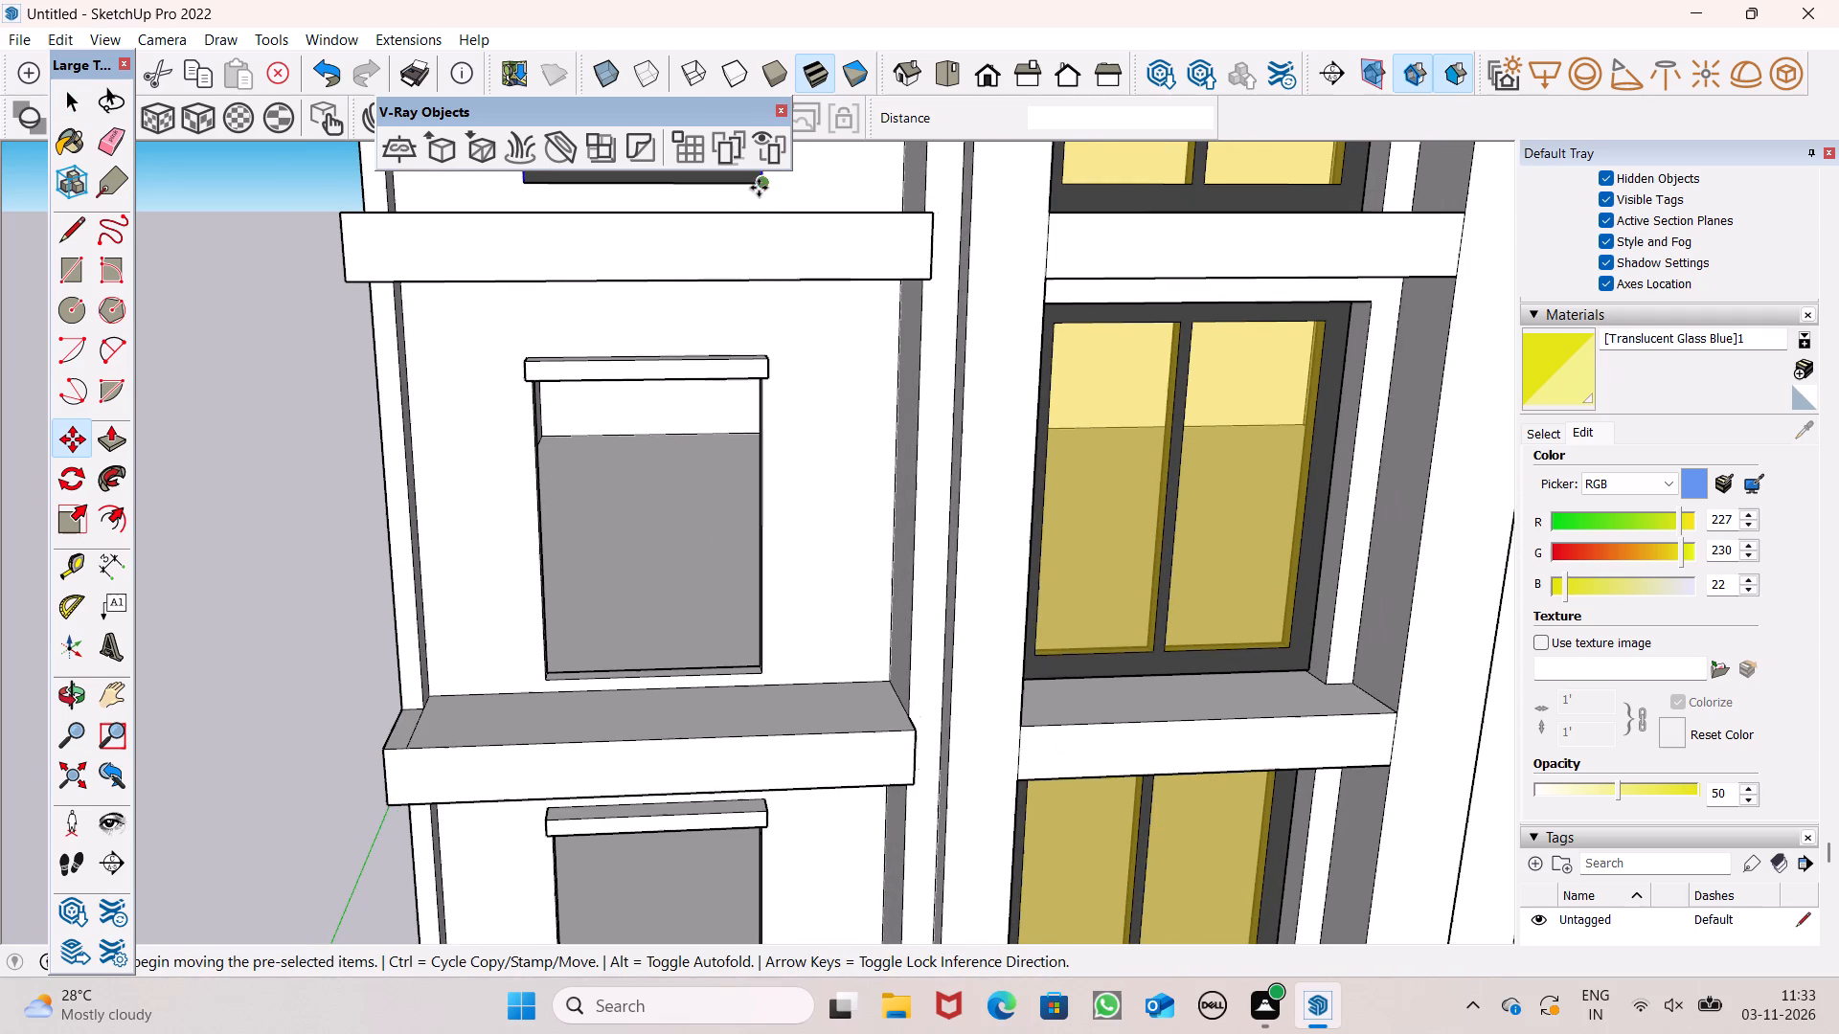
pyautogui.moveTo(759, 187); pyautogui.dragTo(753, 672)
# Examine the fourth-floor window copy's fit against its sill, sides and ledge from above, below and the side.
pyautogui.scroll(-7, 724, 529)
pyautogui.scroll(4, 663, 604)
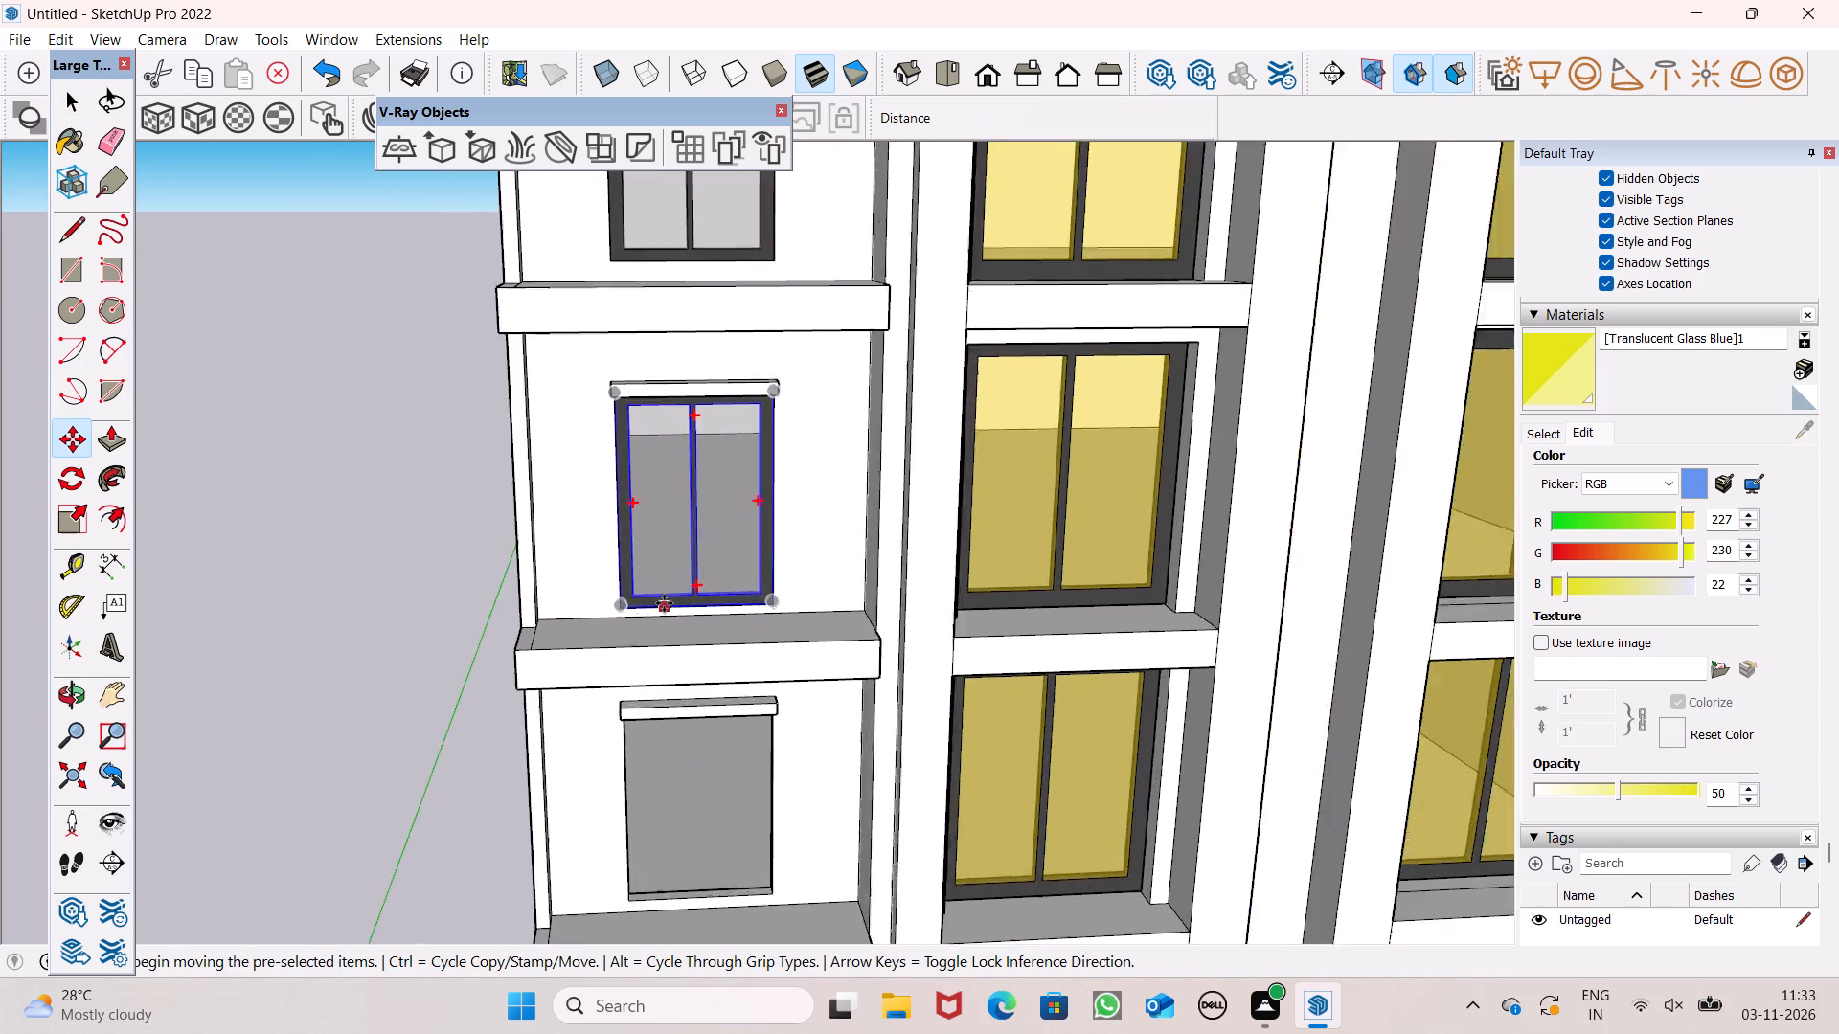
pyautogui.scroll(2, 664, 603)
pyautogui.moveTo(702, 698); pyautogui.dragTo(692, 917, button='middle')
pyautogui.scroll(1, 707, 780)
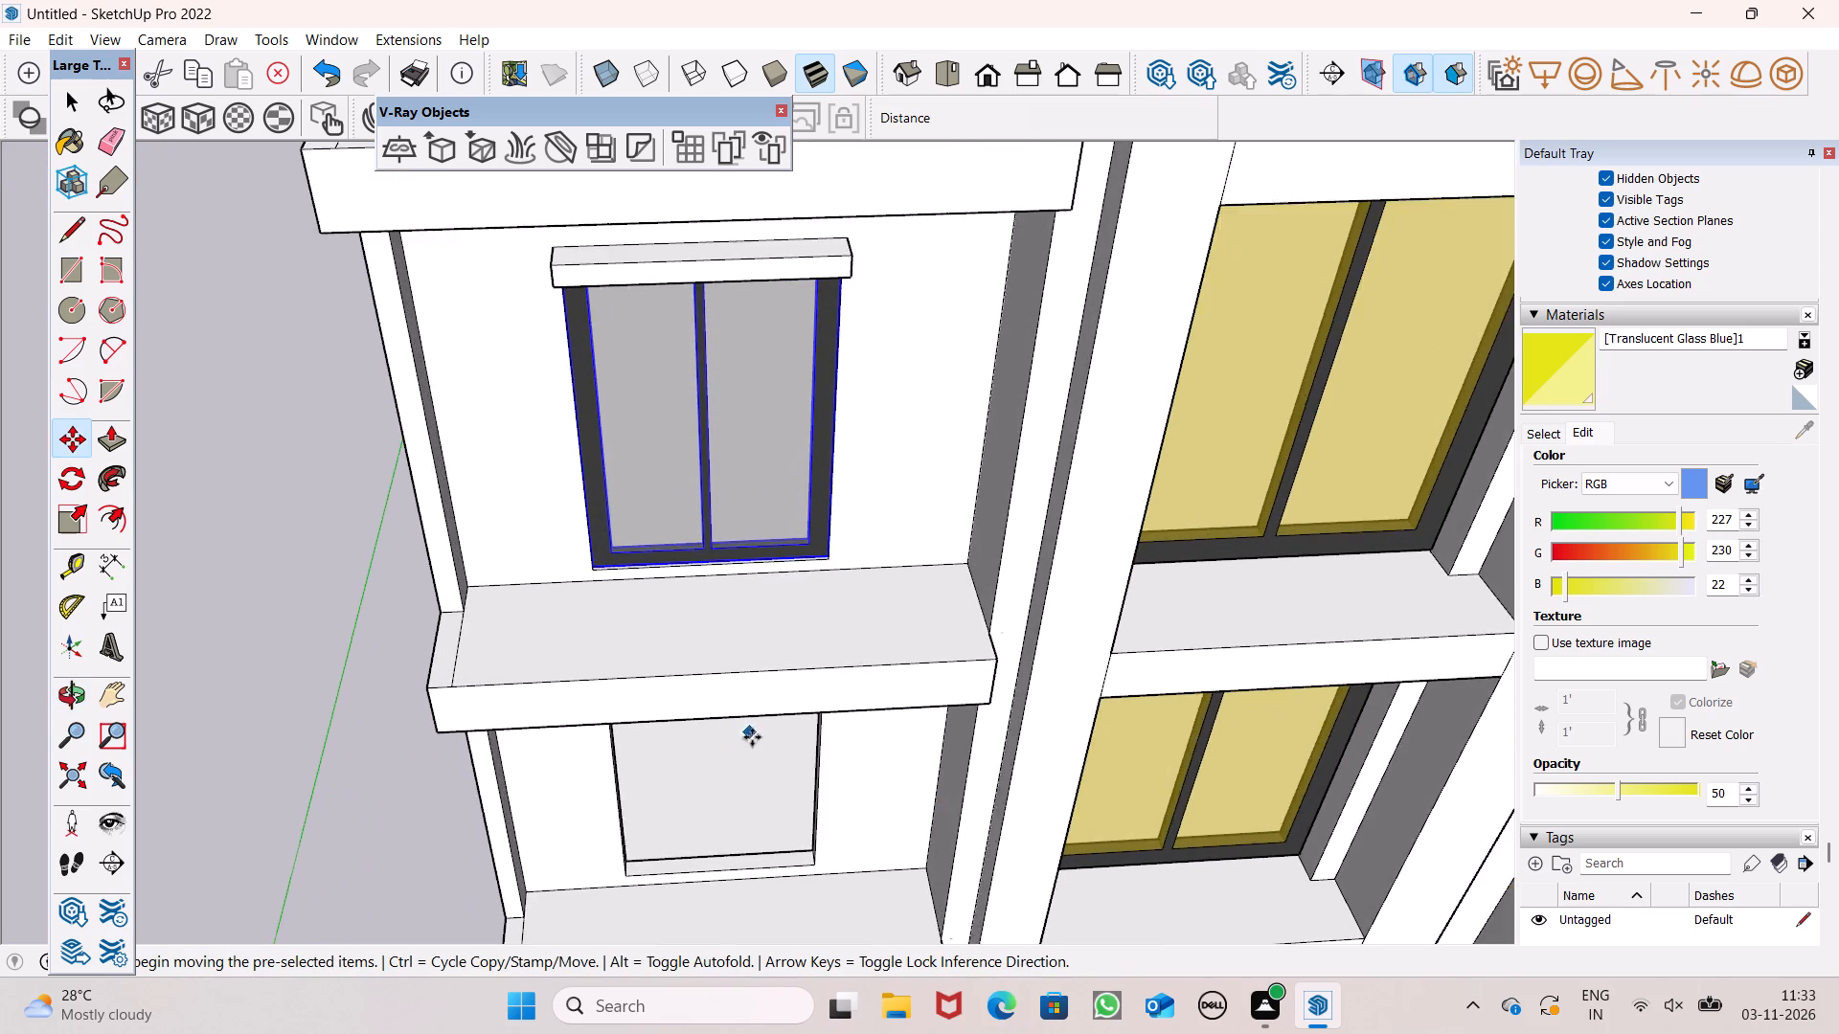
pyautogui.scroll(-7, 753, 744)
pyautogui.scroll(9, 764, 480)
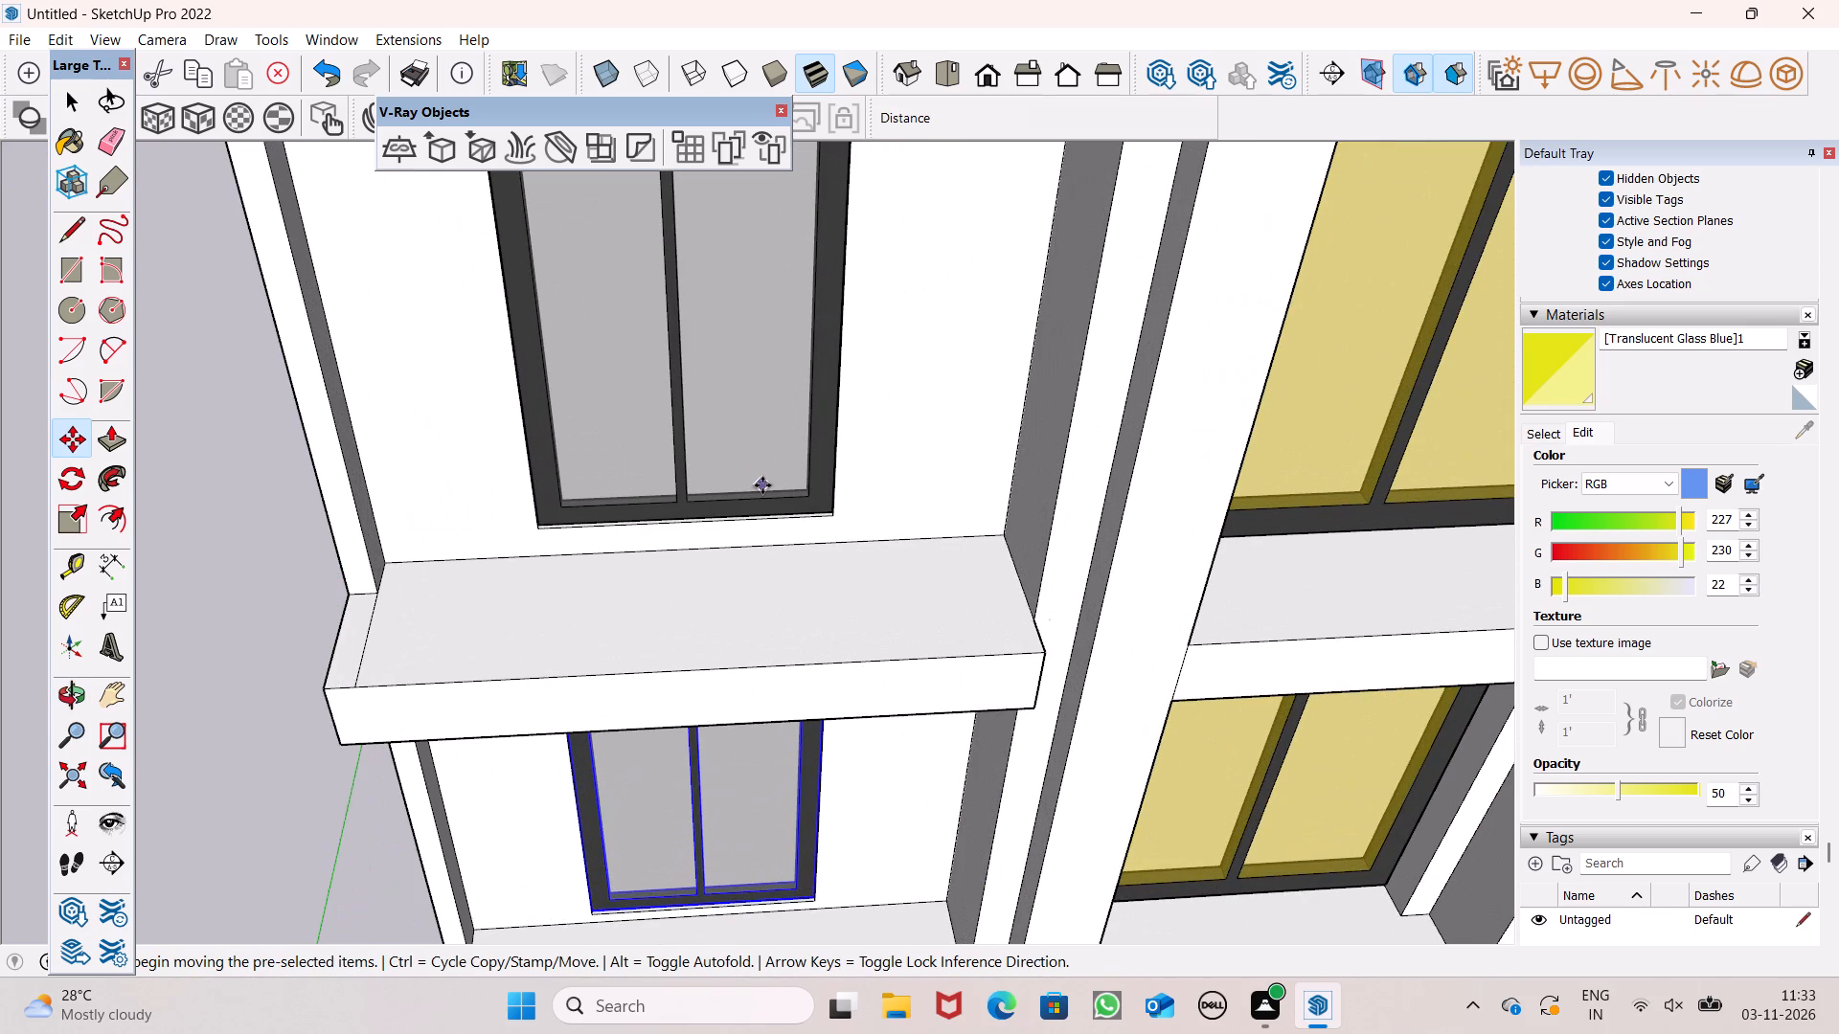
pyautogui.scroll(-6, 762, 485)
pyautogui.scroll(7, 787, 708)
pyautogui.scroll(4, 704, 833)
pyautogui.scroll(-1, 704, 828)
pyautogui.scroll(3, 704, 828)
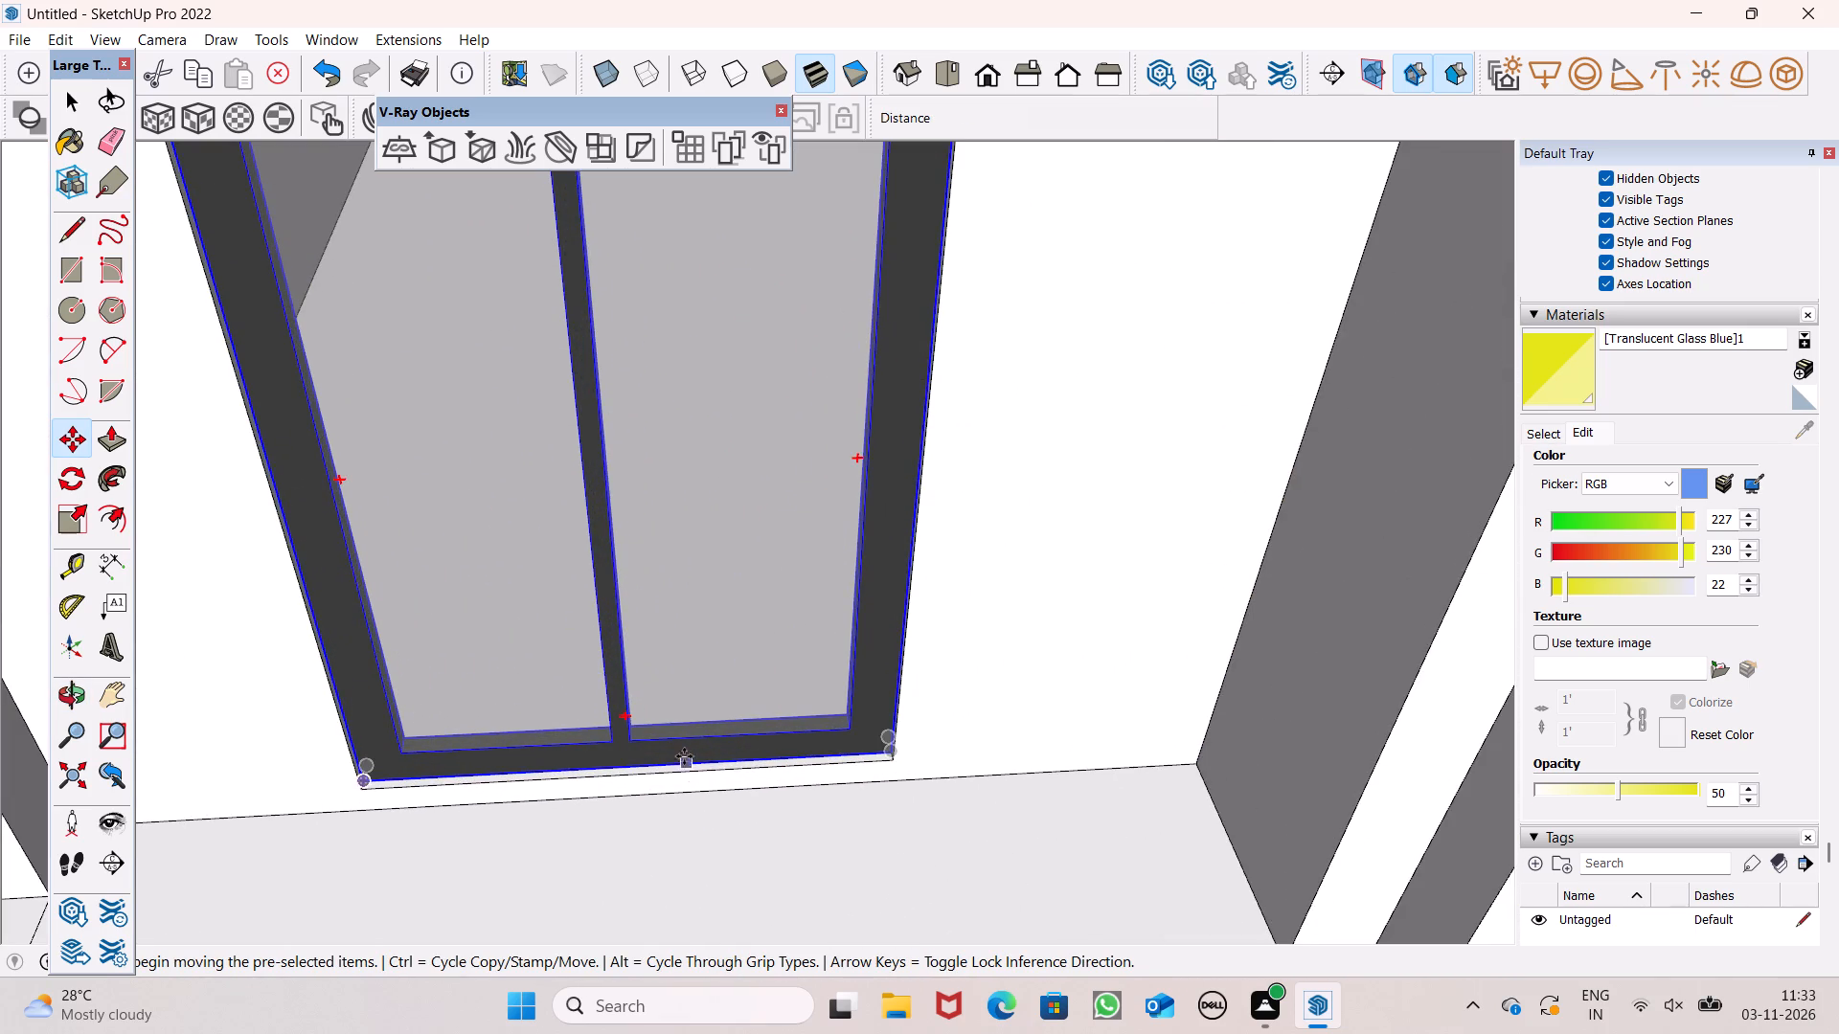
pyautogui.scroll(-6, 684, 596)
pyautogui.scroll(6, 720, 677)
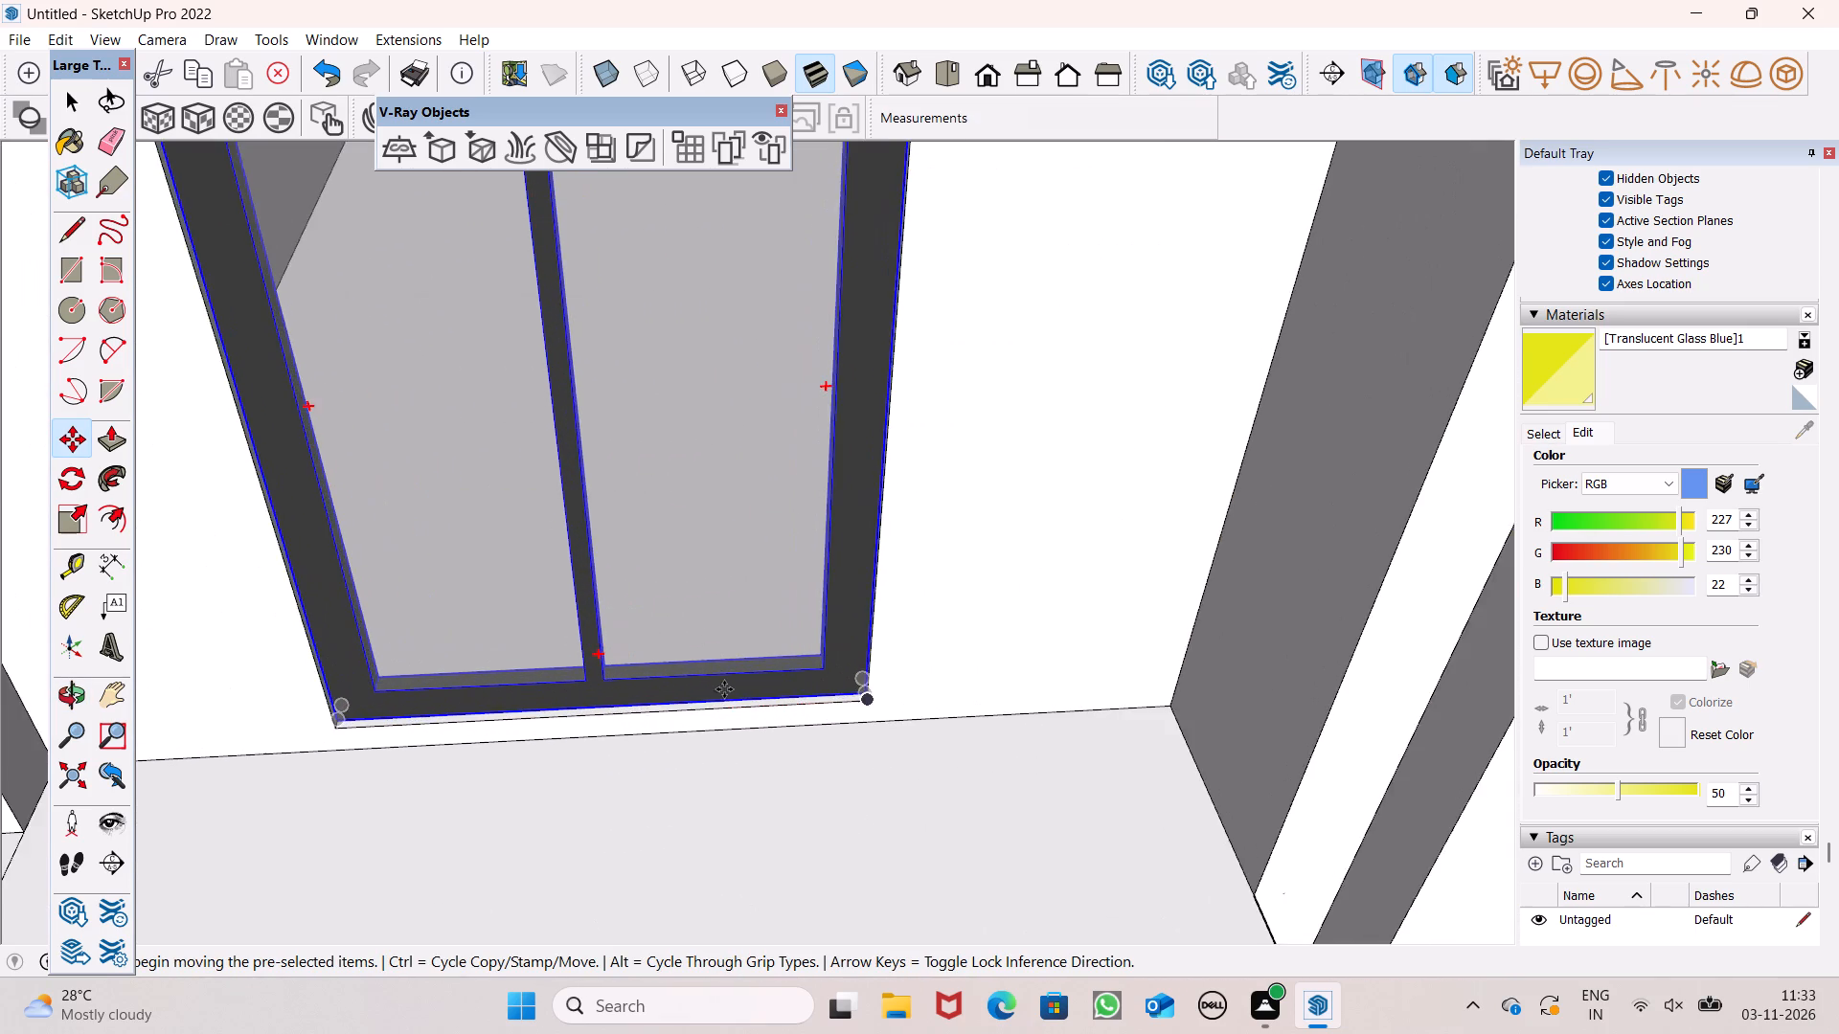
pyautogui.scroll(-7, 728, 637)
pyautogui.moveTo(762, 626); pyautogui.dragTo(753, 367, button='middle')
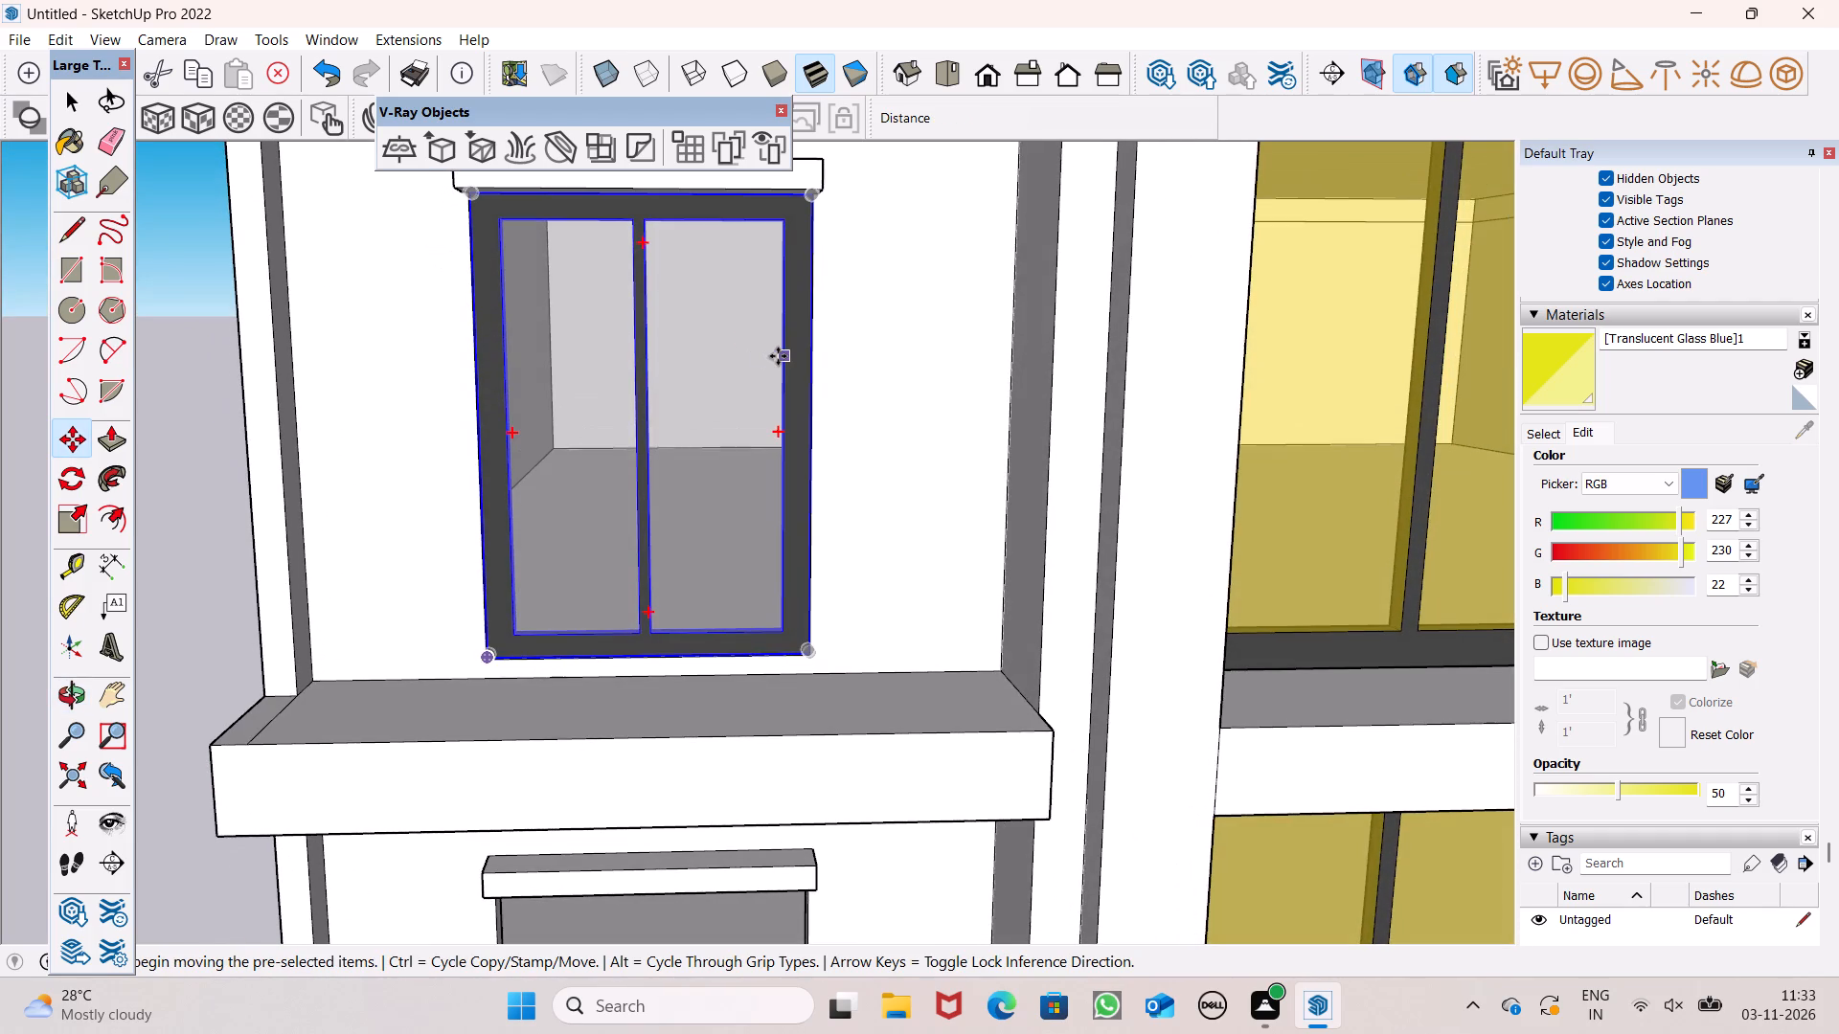
pyautogui.scroll(-2, 778, 356)
pyautogui.moveTo(866, 437); pyautogui.dragTo(847, 277, button='middle')
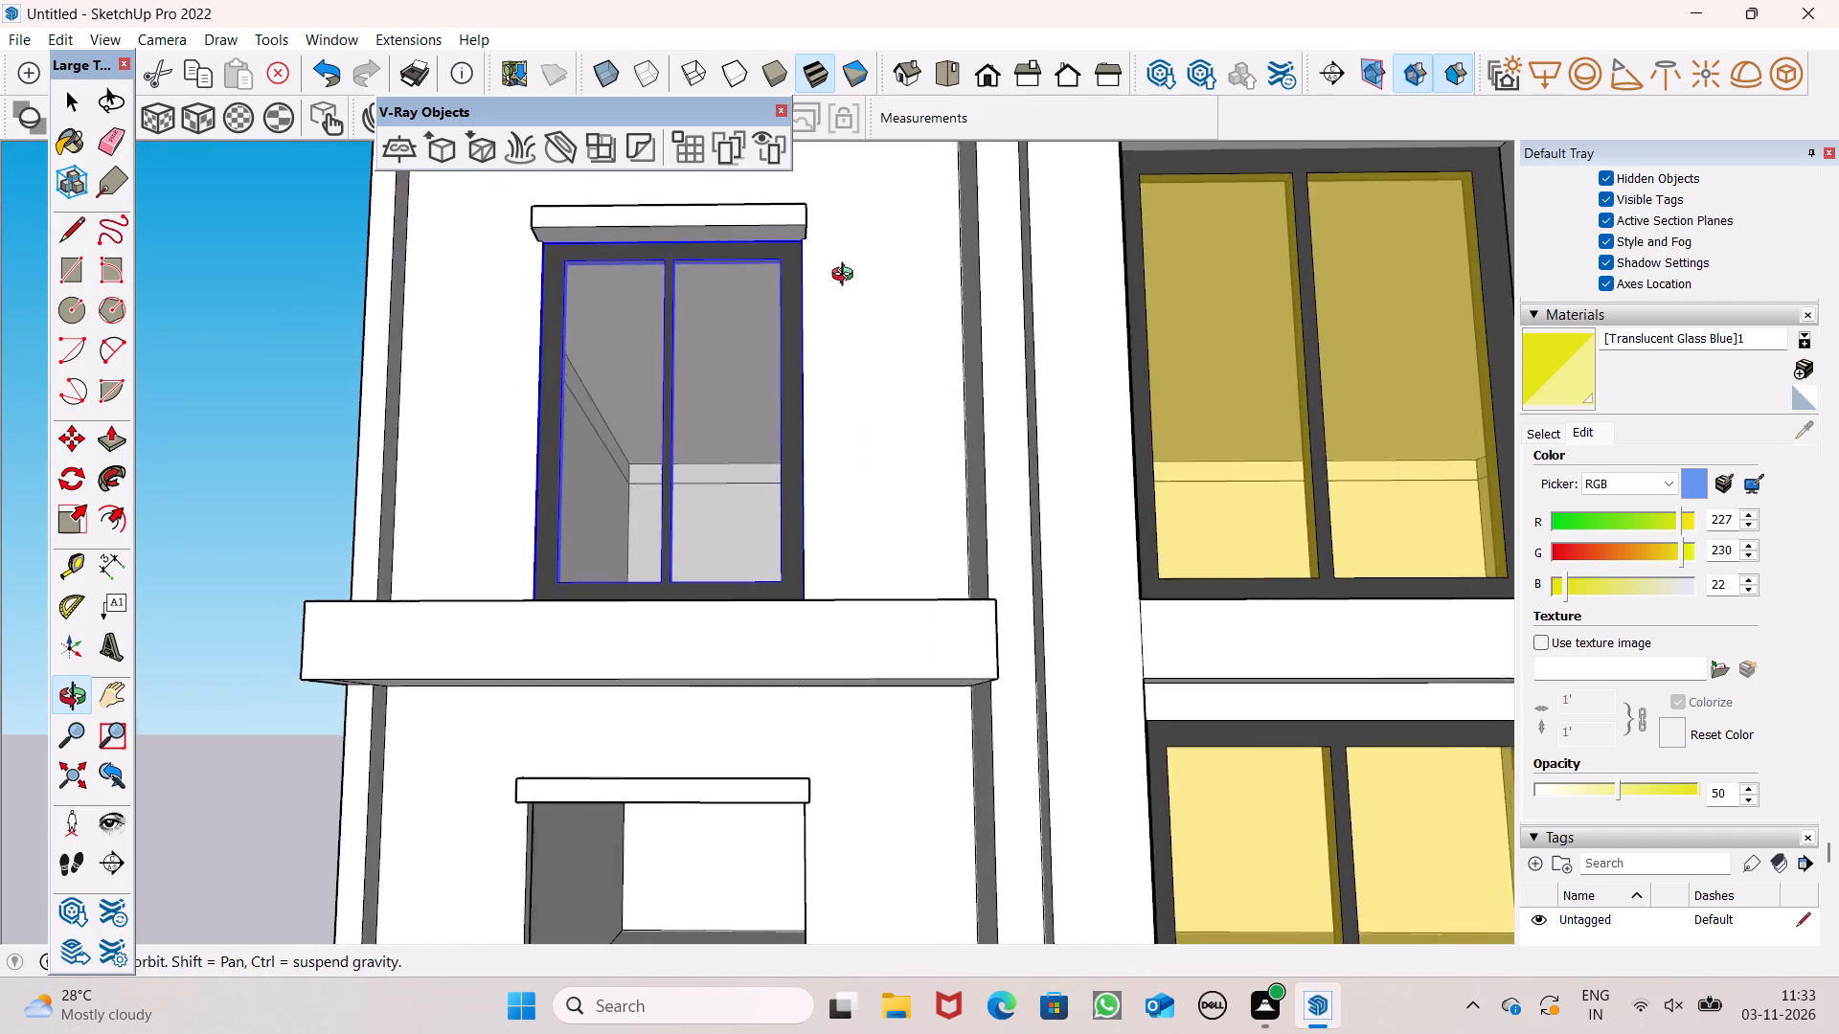
pyautogui.moveTo(847, 277); pyautogui.dragTo(1192, 571, button='middle')
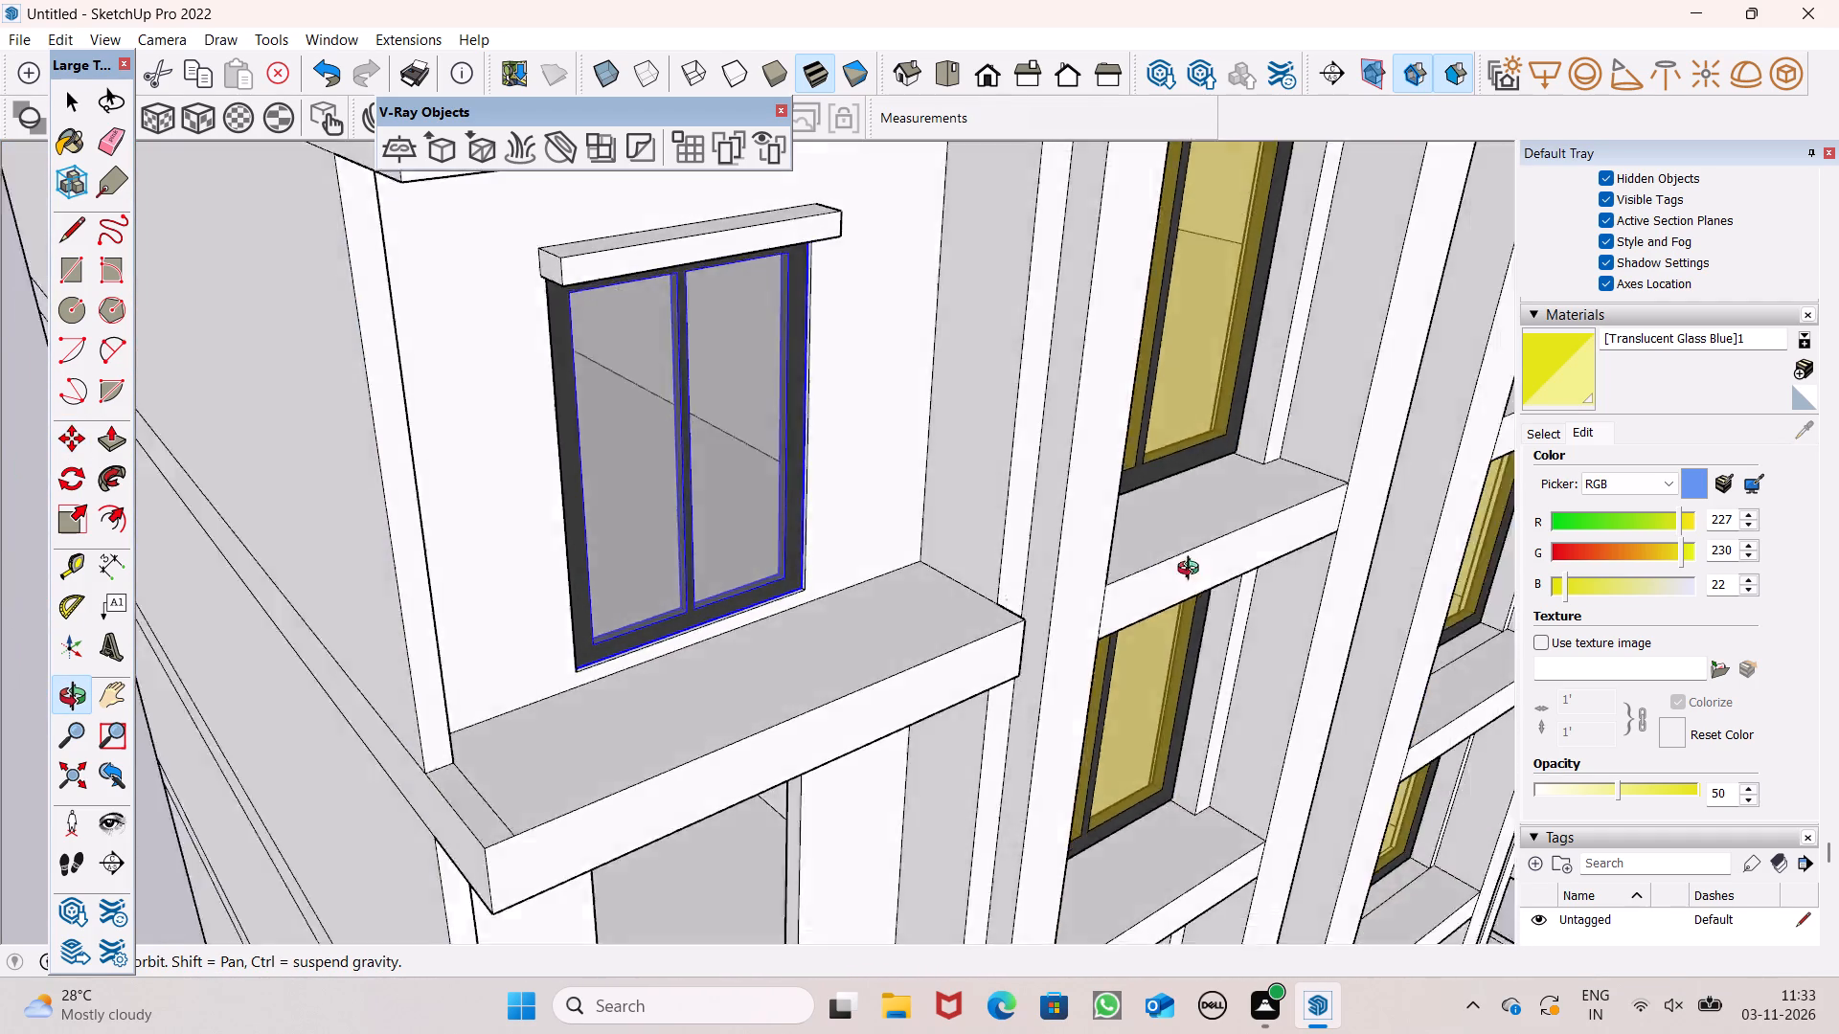
pyautogui.moveTo(1192, 571); pyautogui.dragTo(1071, 584, button='middle')
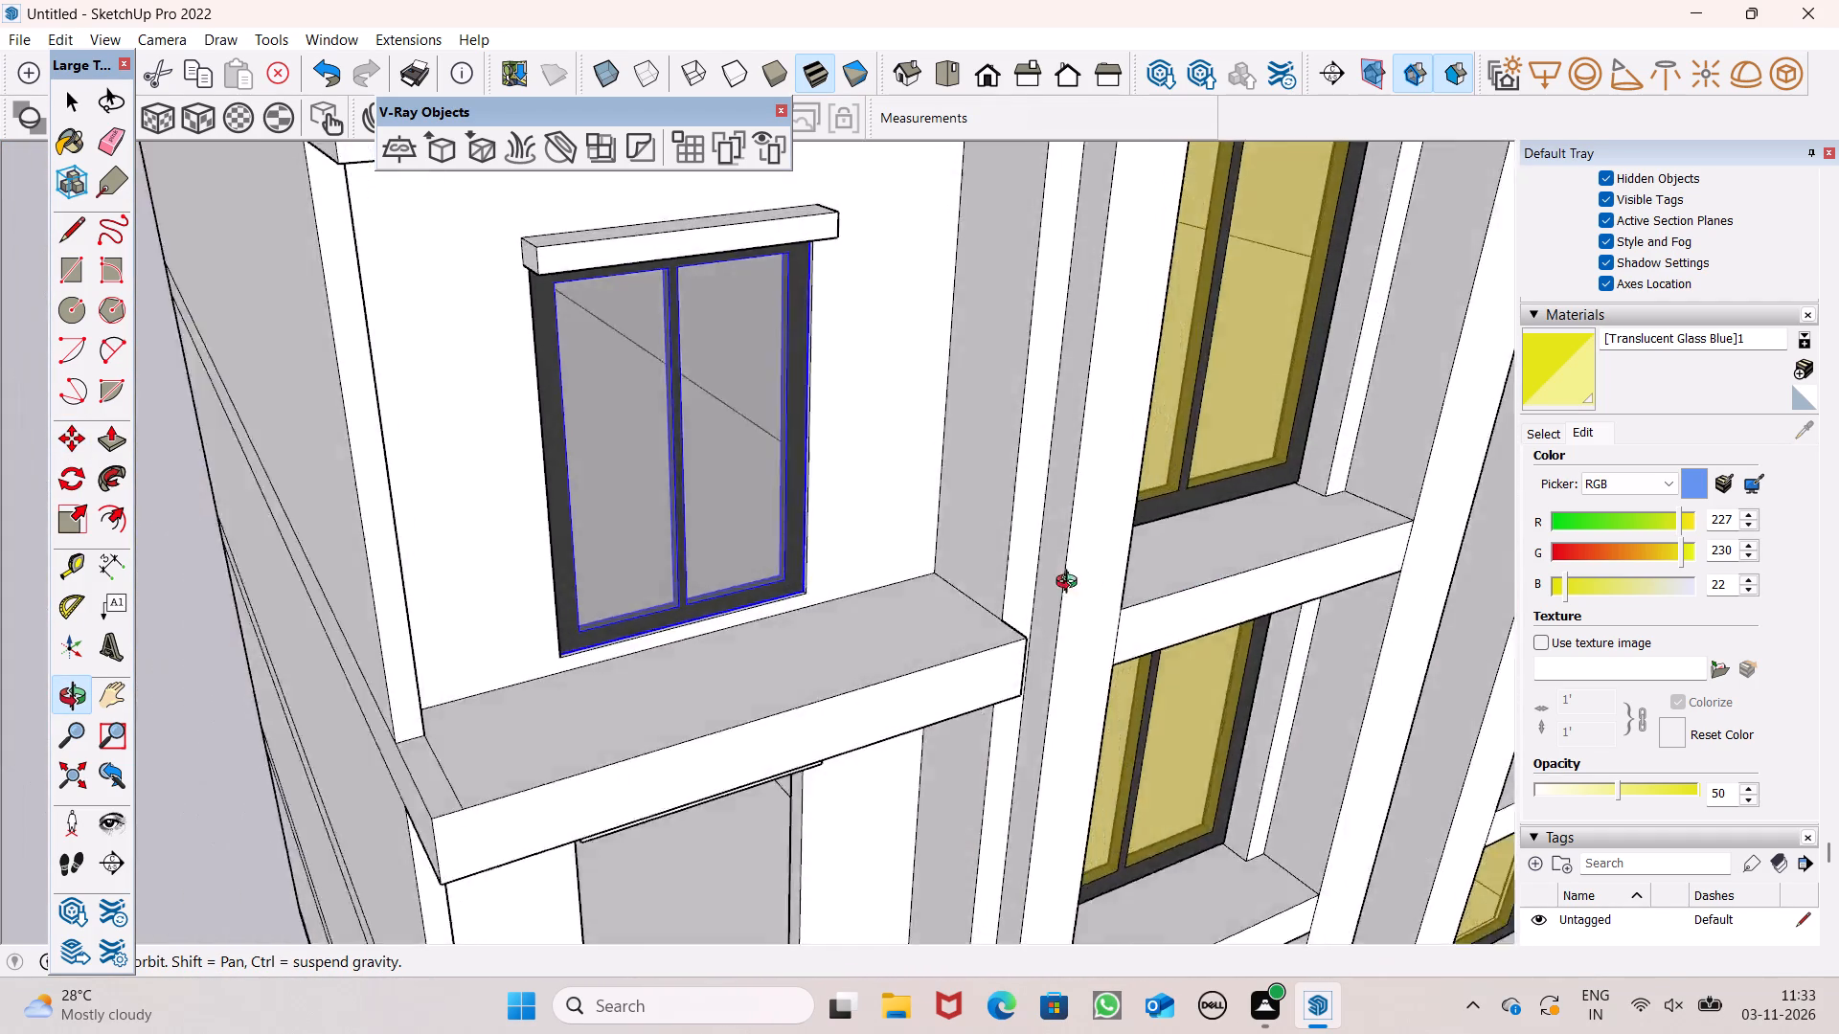
pyautogui.moveTo(1071, 584); pyautogui.dragTo(829, 606, button='middle')
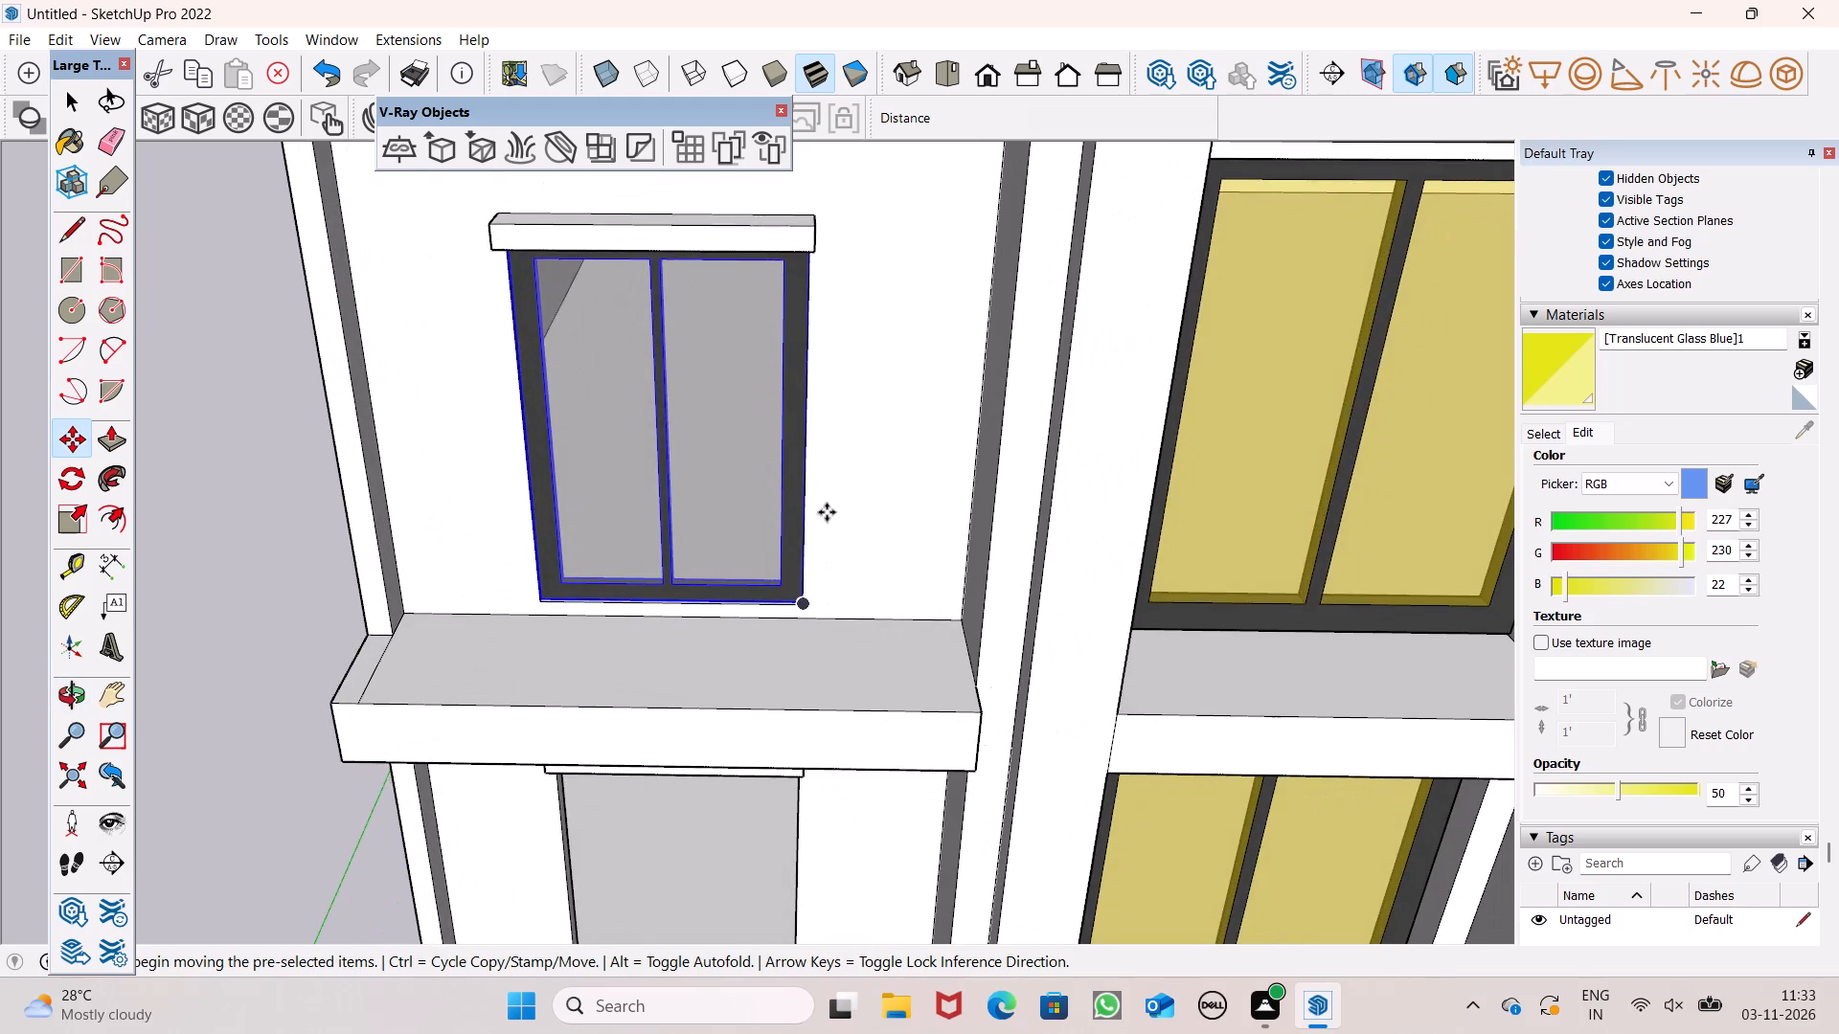
pyautogui.scroll(-7, 827, 512)
pyautogui.scroll(8, 828, 575)
pyautogui.scroll(-6, 835, 459)
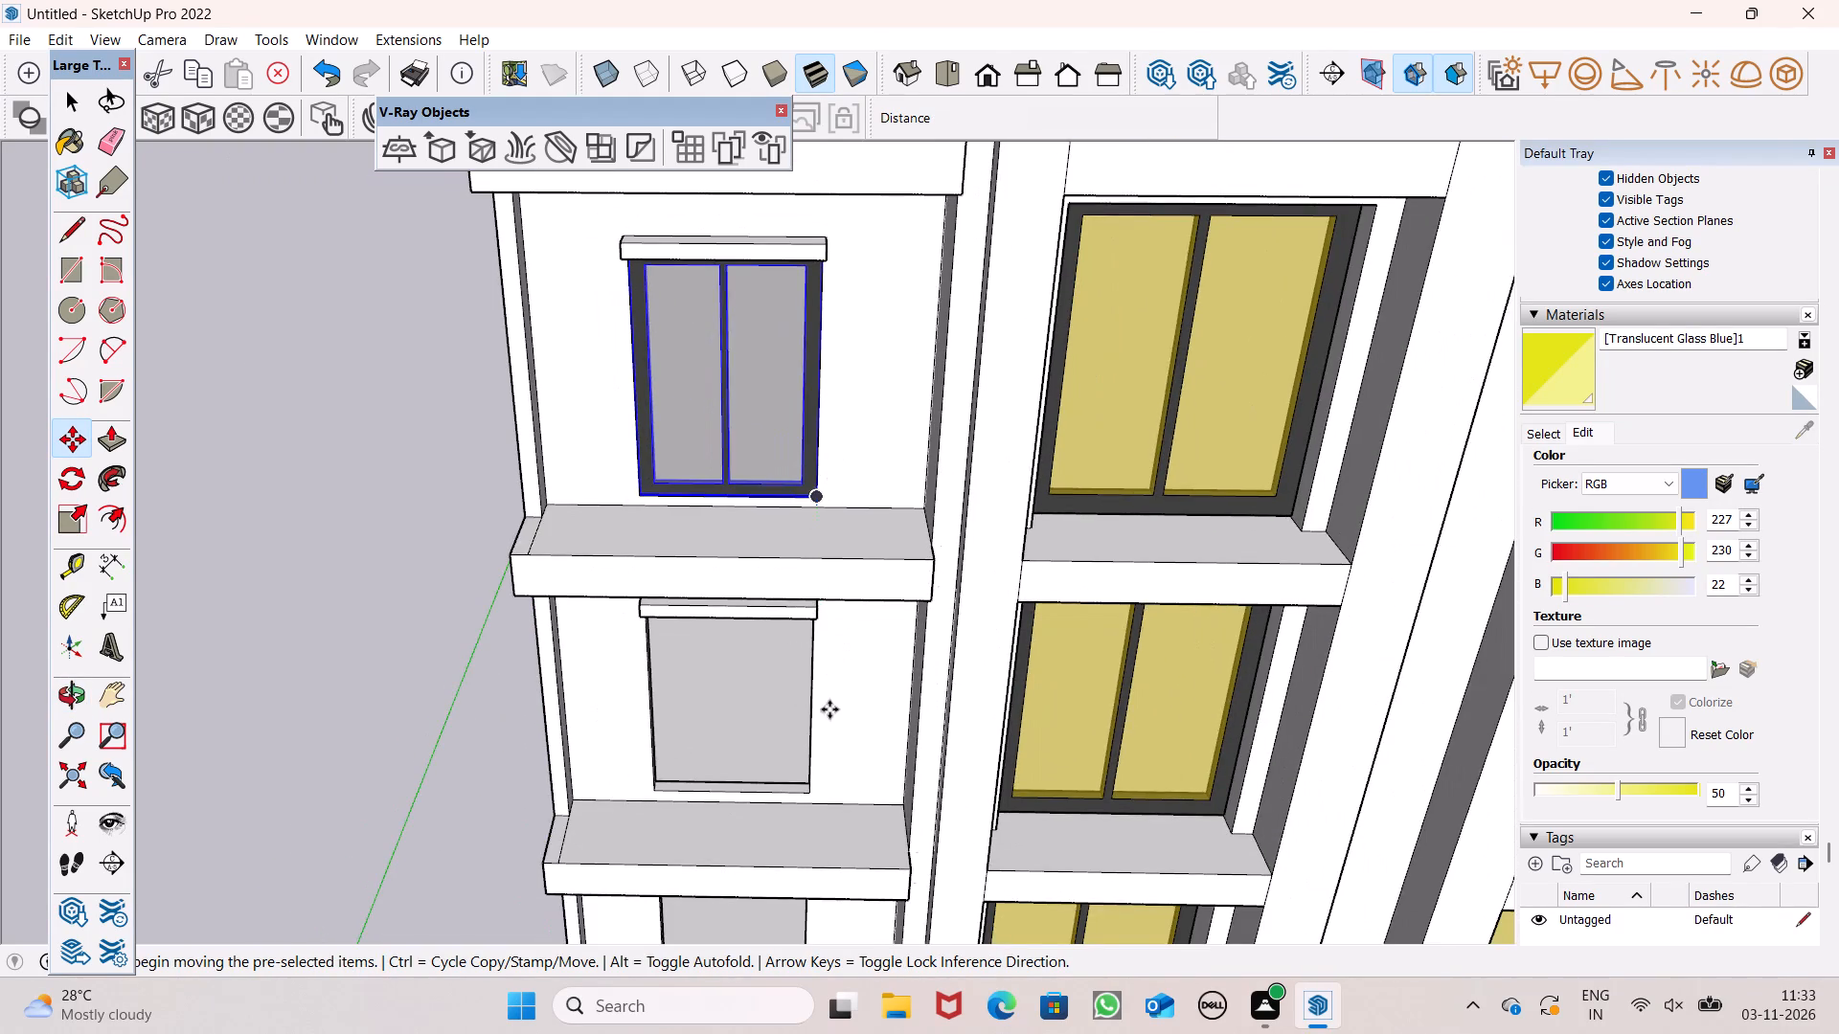
# Copy the fourth-floor outer window about 16' 7 7/8" straight down into the empty third-floor opening of the same column.
pyautogui.scroll(5, 824, 708)
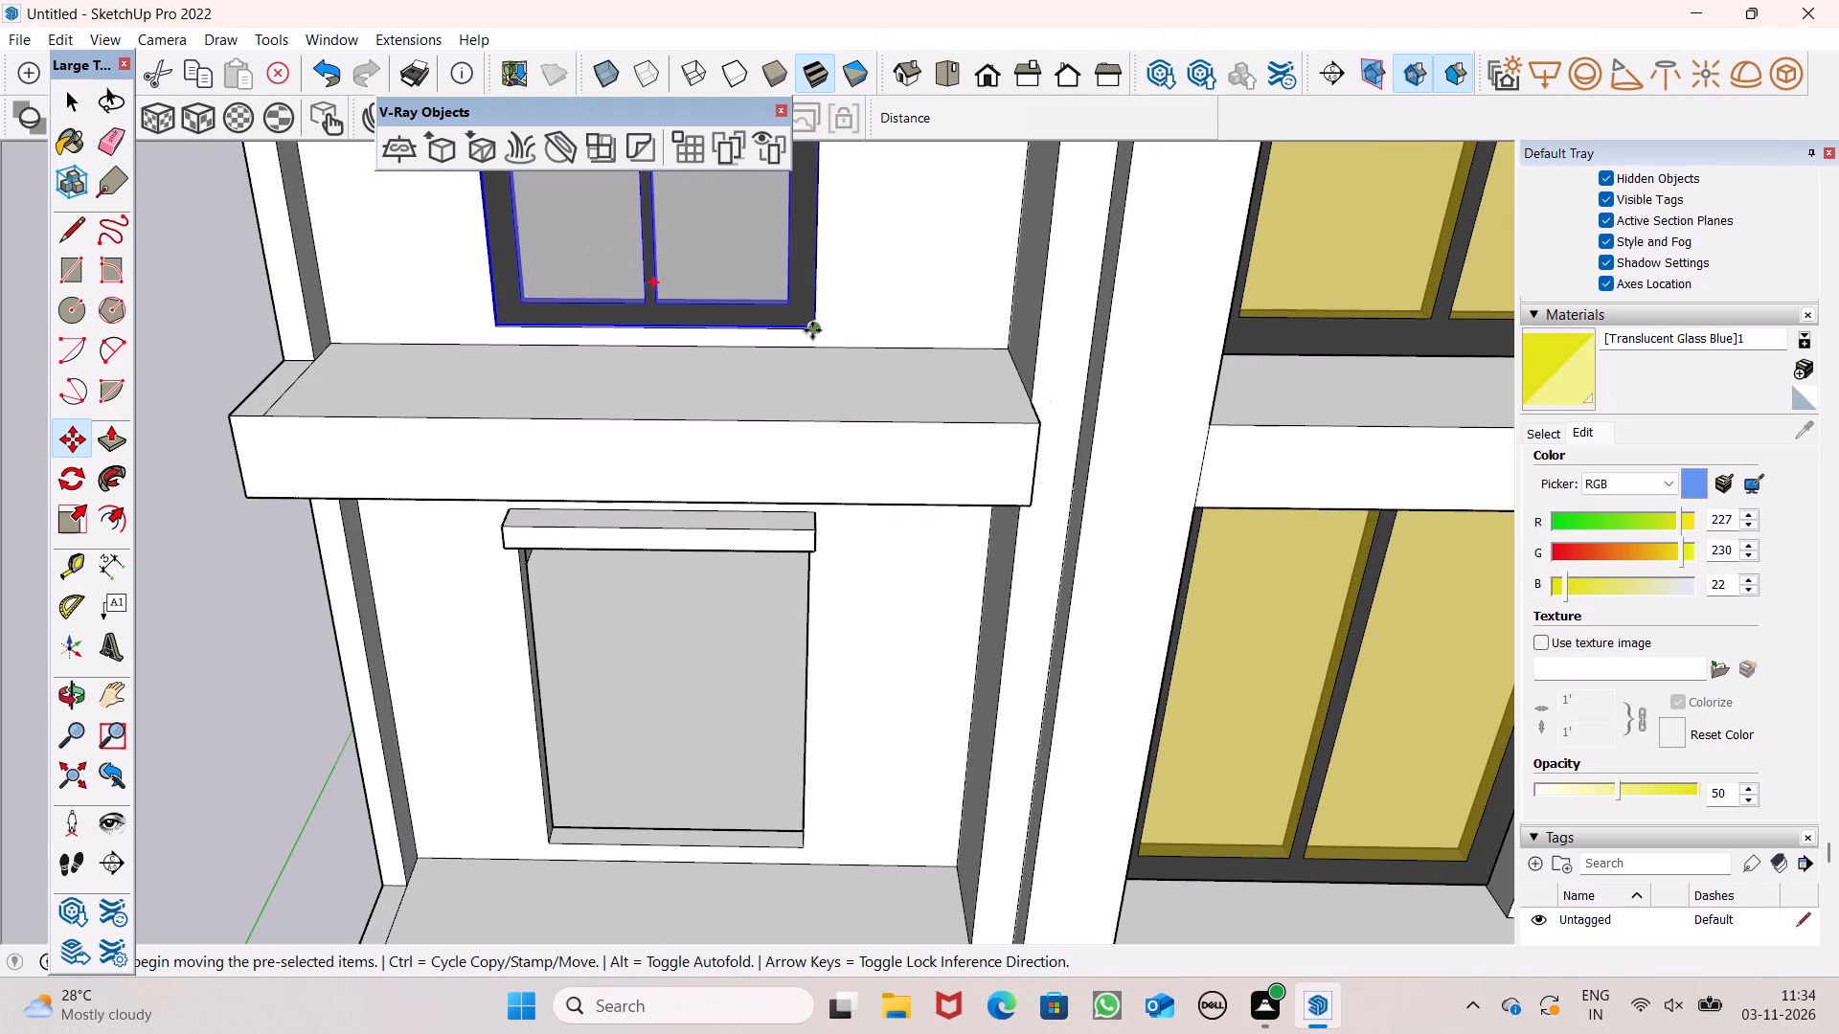
pyautogui.moveTo(813, 329); pyautogui.dragTo(812, 803)
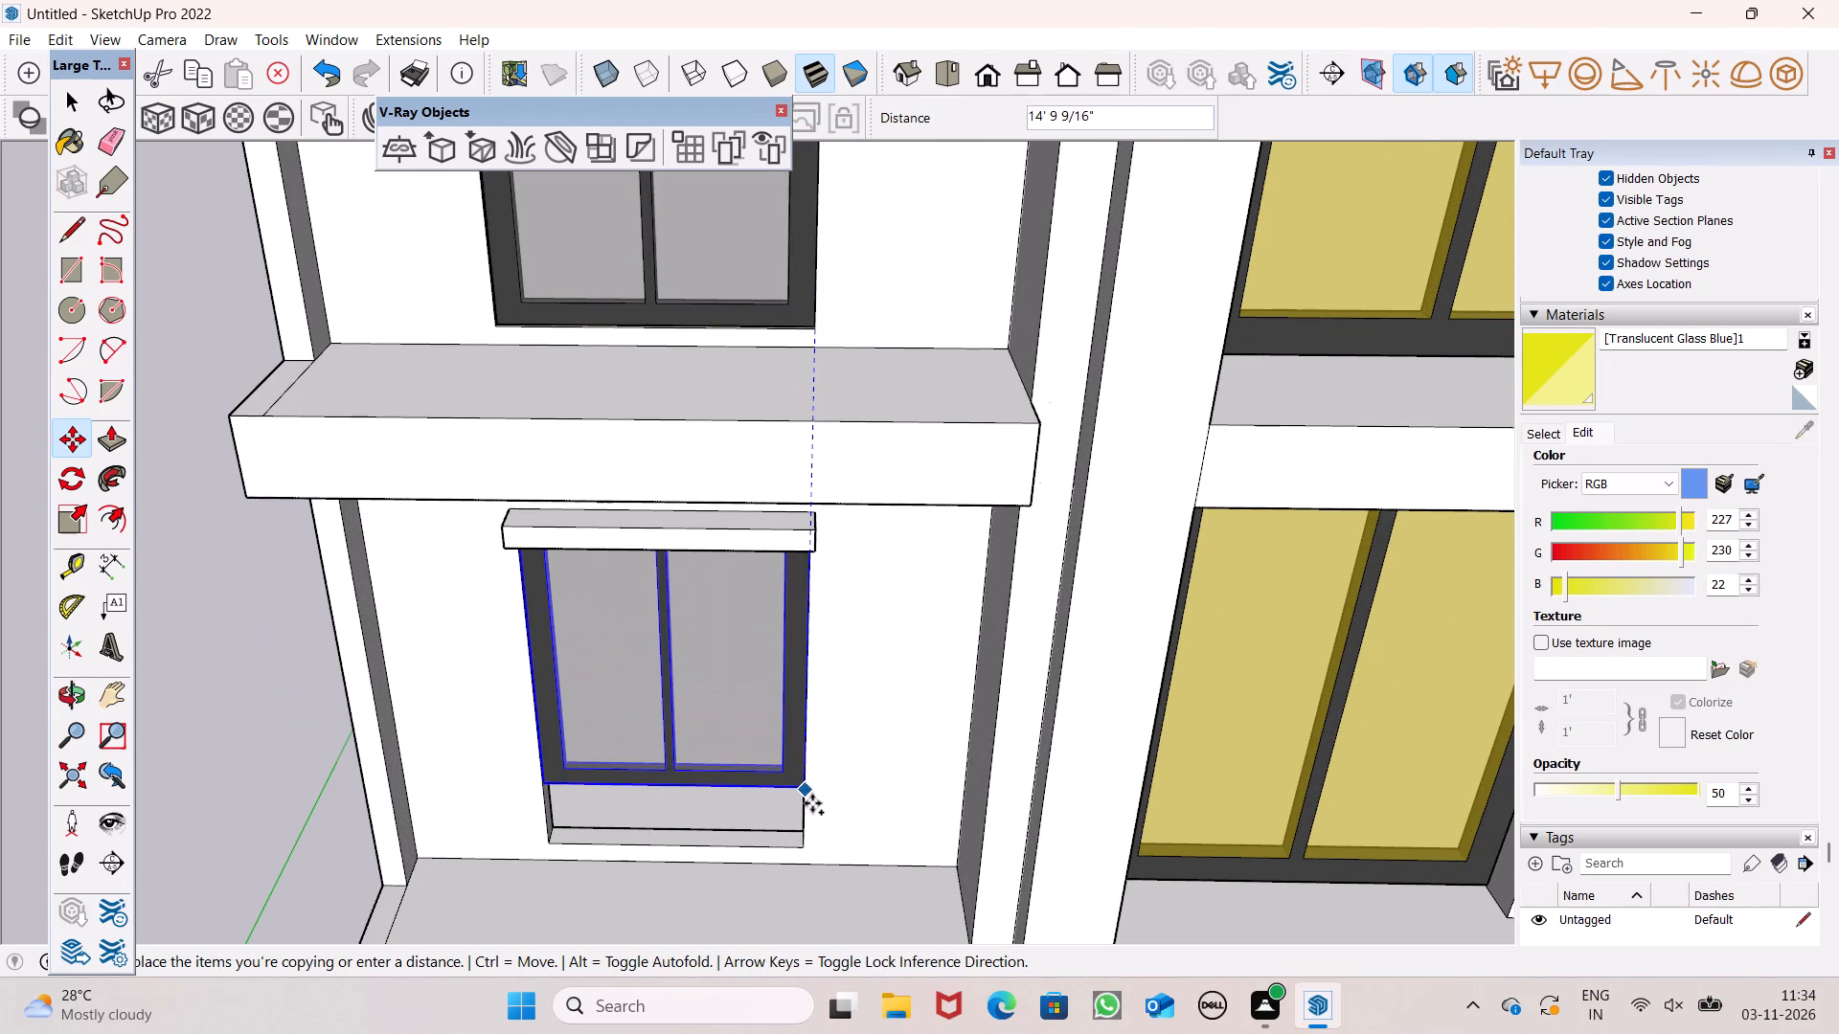
pyautogui.moveTo(812, 803); pyautogui.dragTo(812, 844)
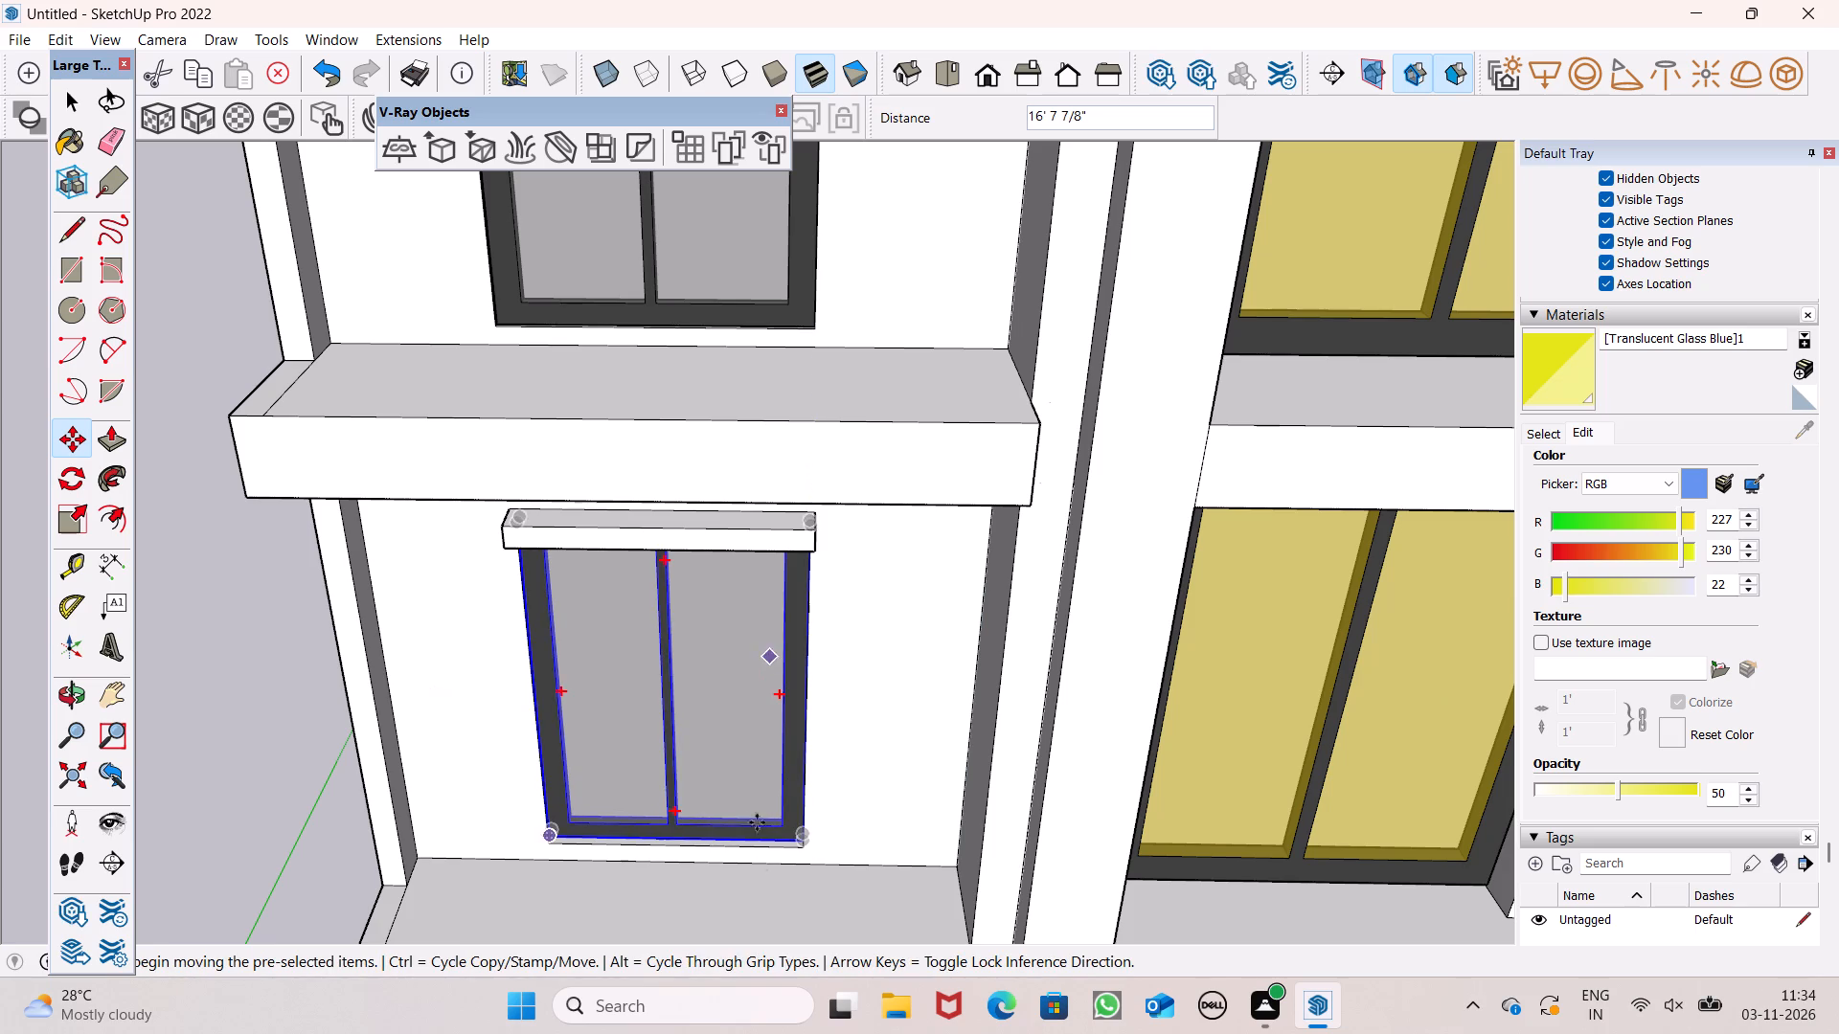
# Examine the third-floor window copy's fit in its opening from the front, below and the side.
pyautogui.scroll(5, 728, 931)
pyautogui.scroll(-4, 699, 904)
pyautogui.moveTo(713, 875); pyautogui.dragTo(765, 684, button='middle')
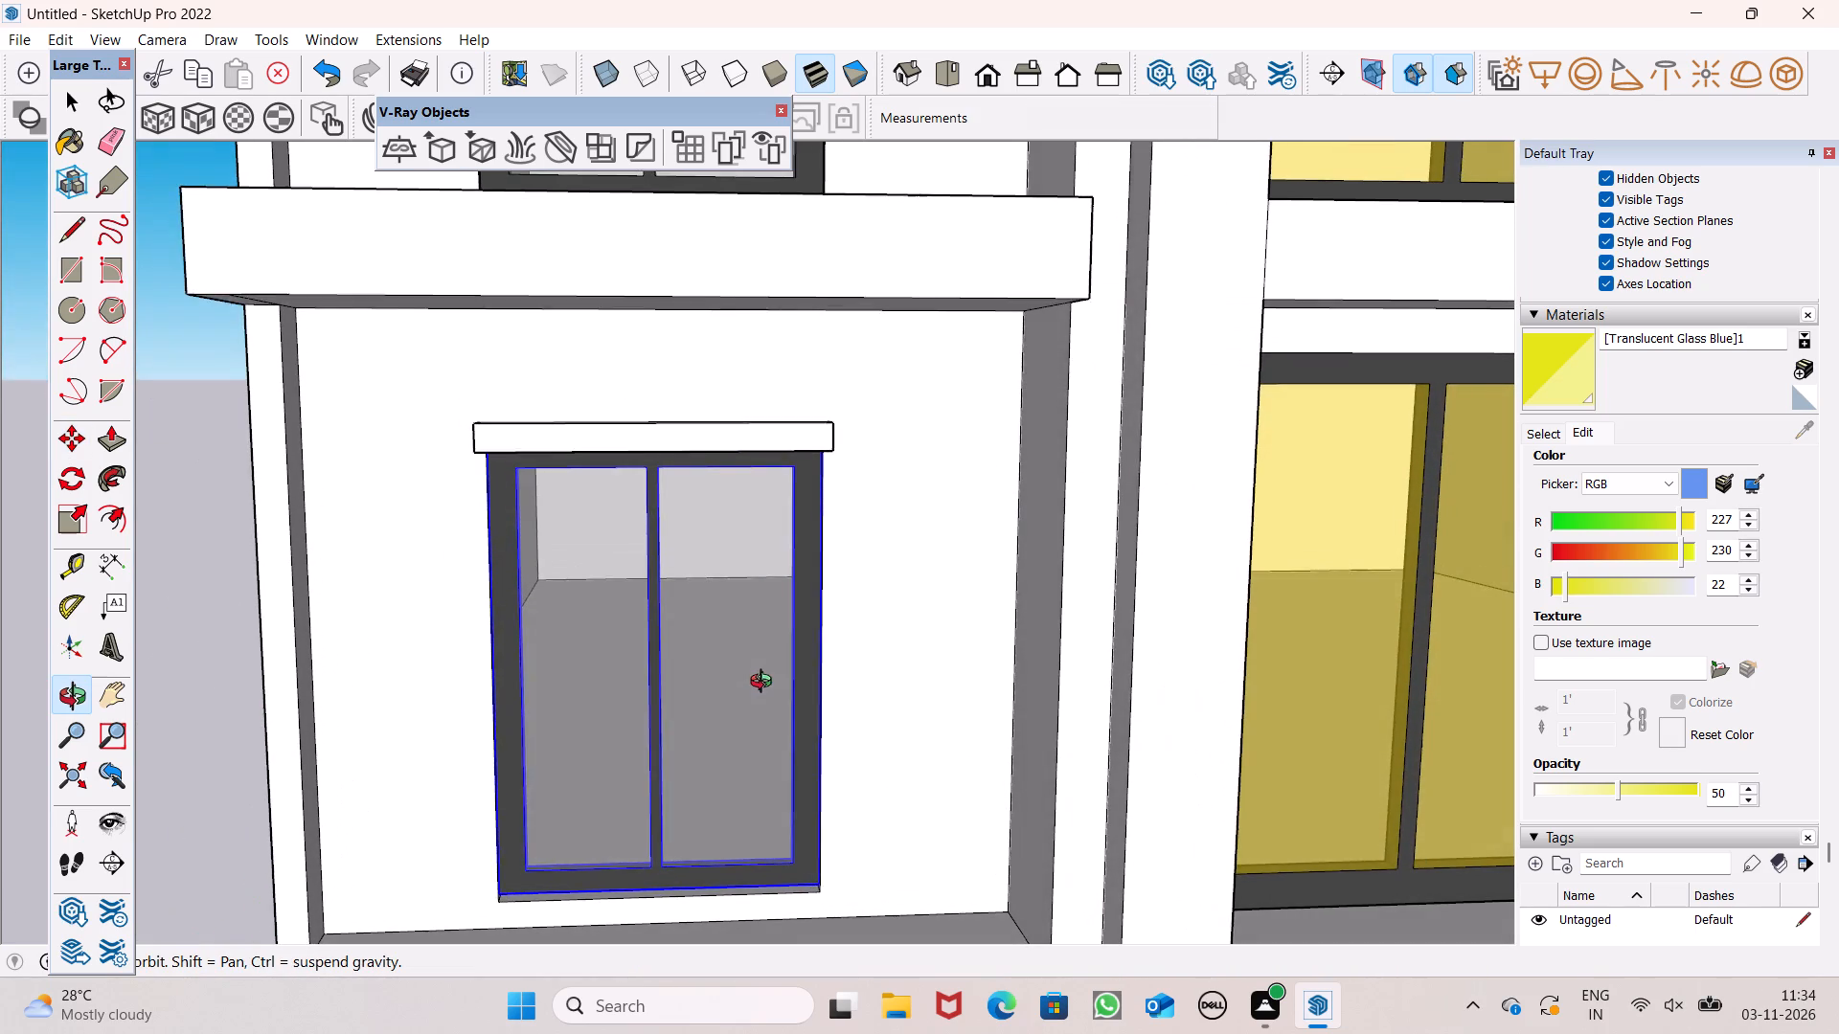
pyautogui.moveTo(765, 684); pyautogui.dragTo(771, 672, button='middle')
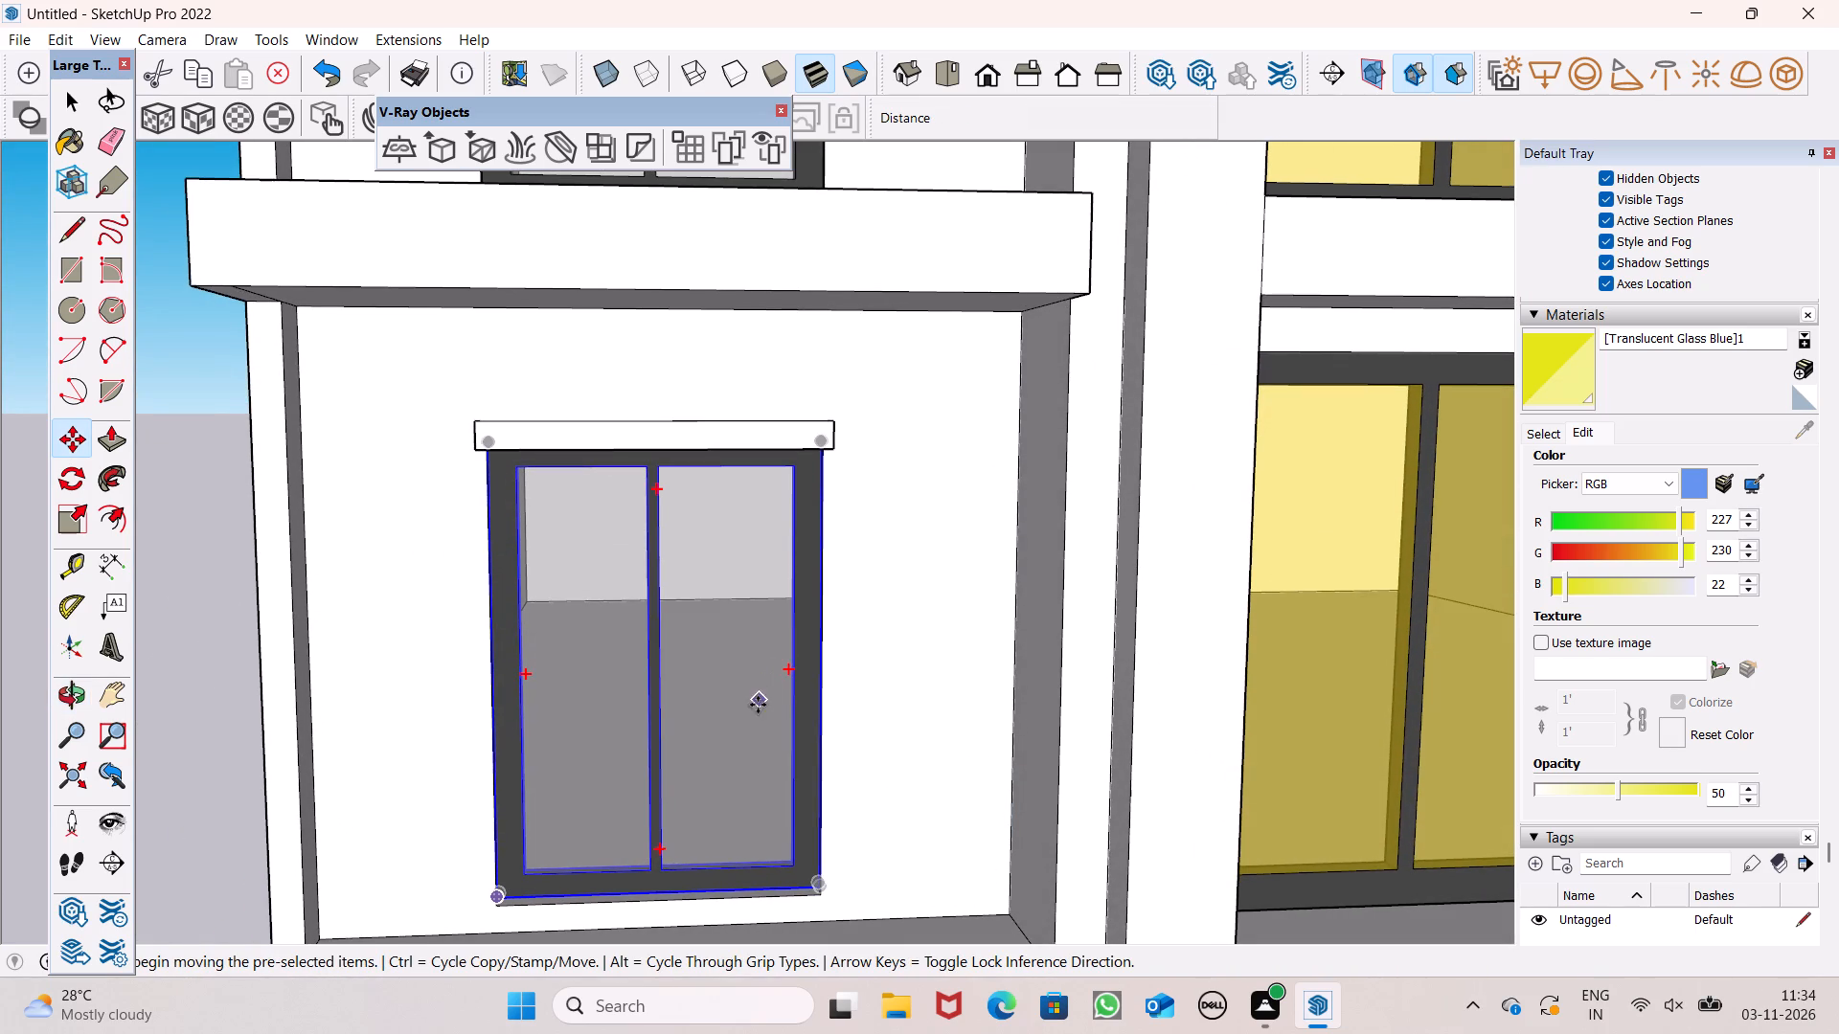
pyautogui.scroll(-3, 897, 472)
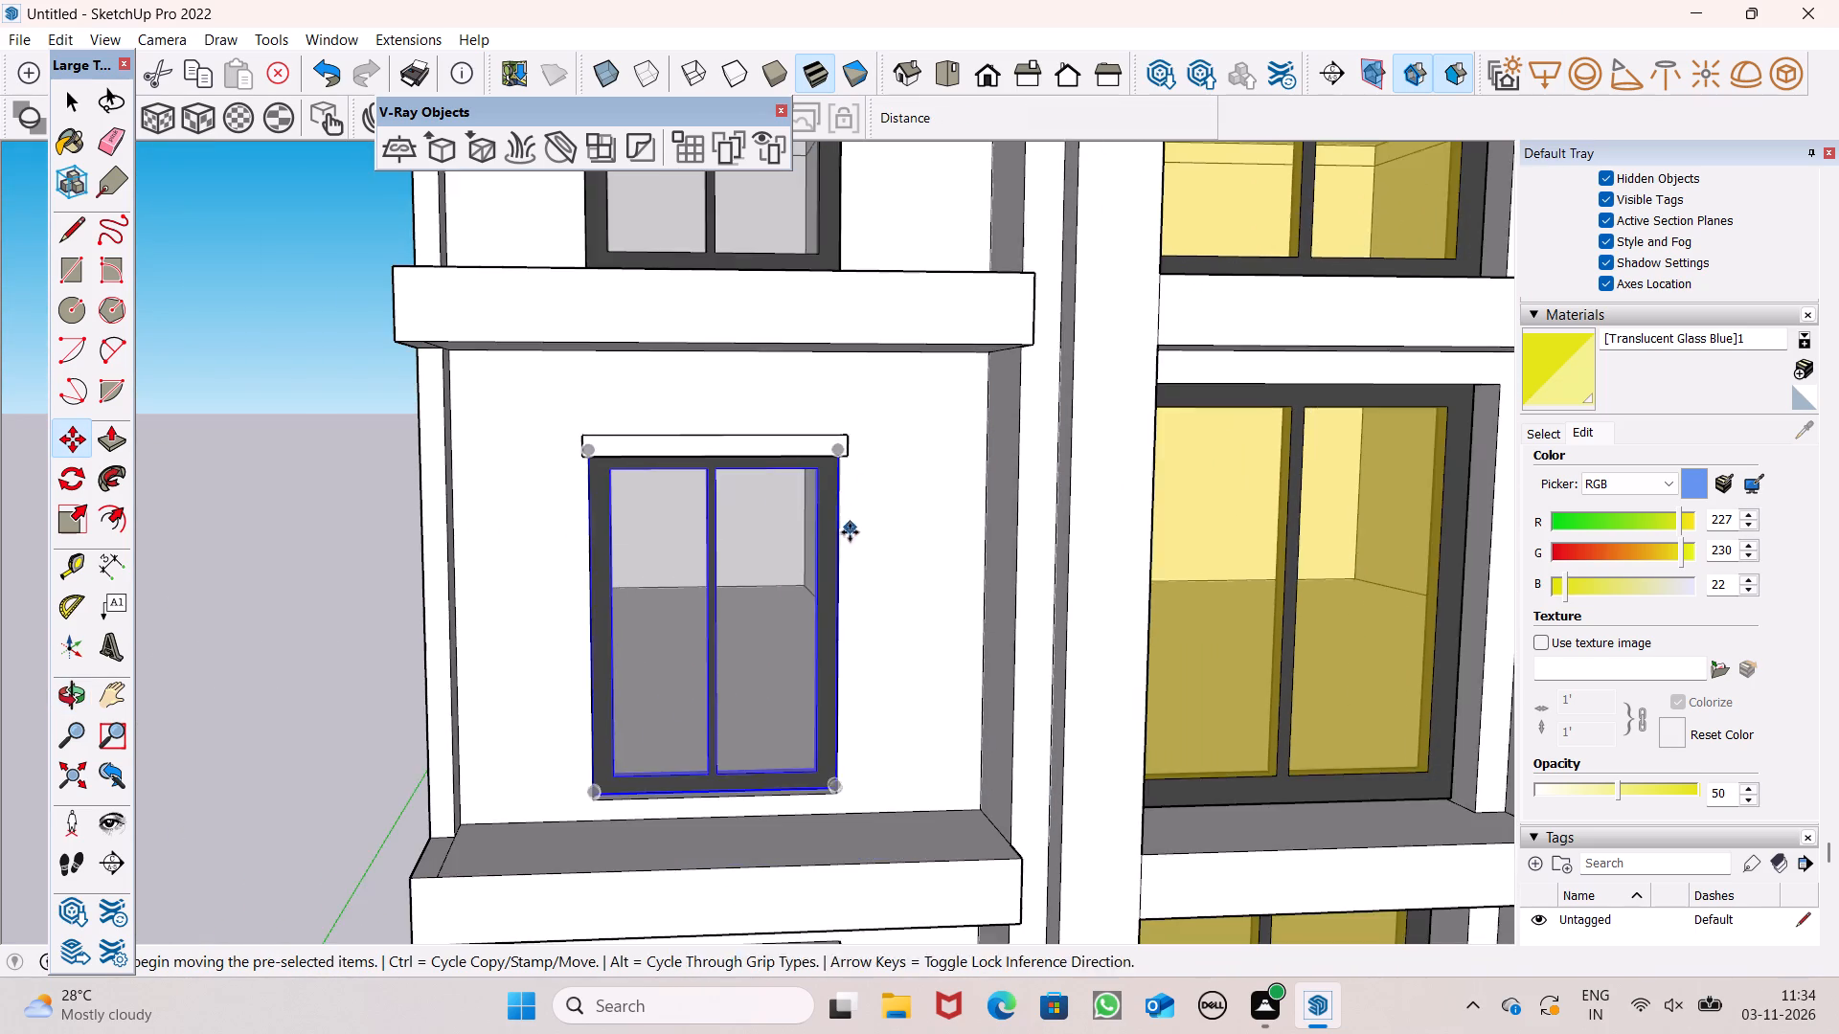
pyautogui.moveTo(850, 546); pyautogui.dragTo(550, 633, button='middle')
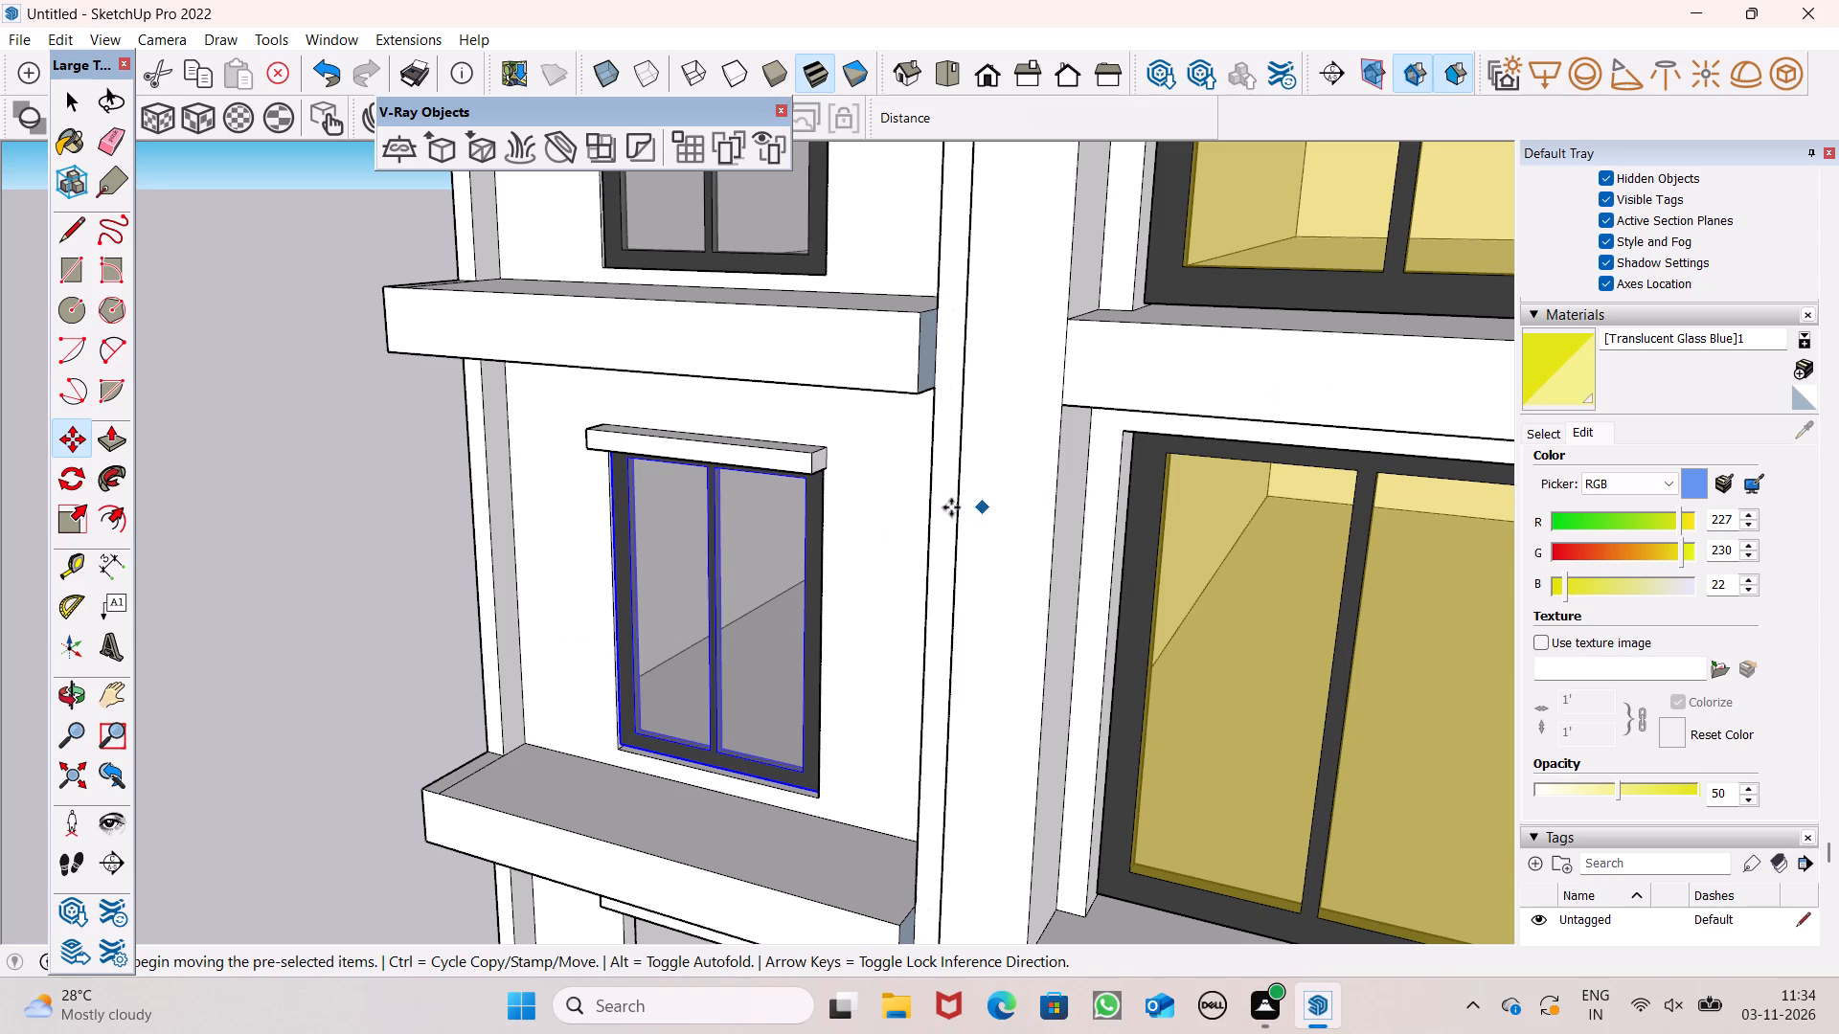
pyautogui.scroll(-6, 736, 356)
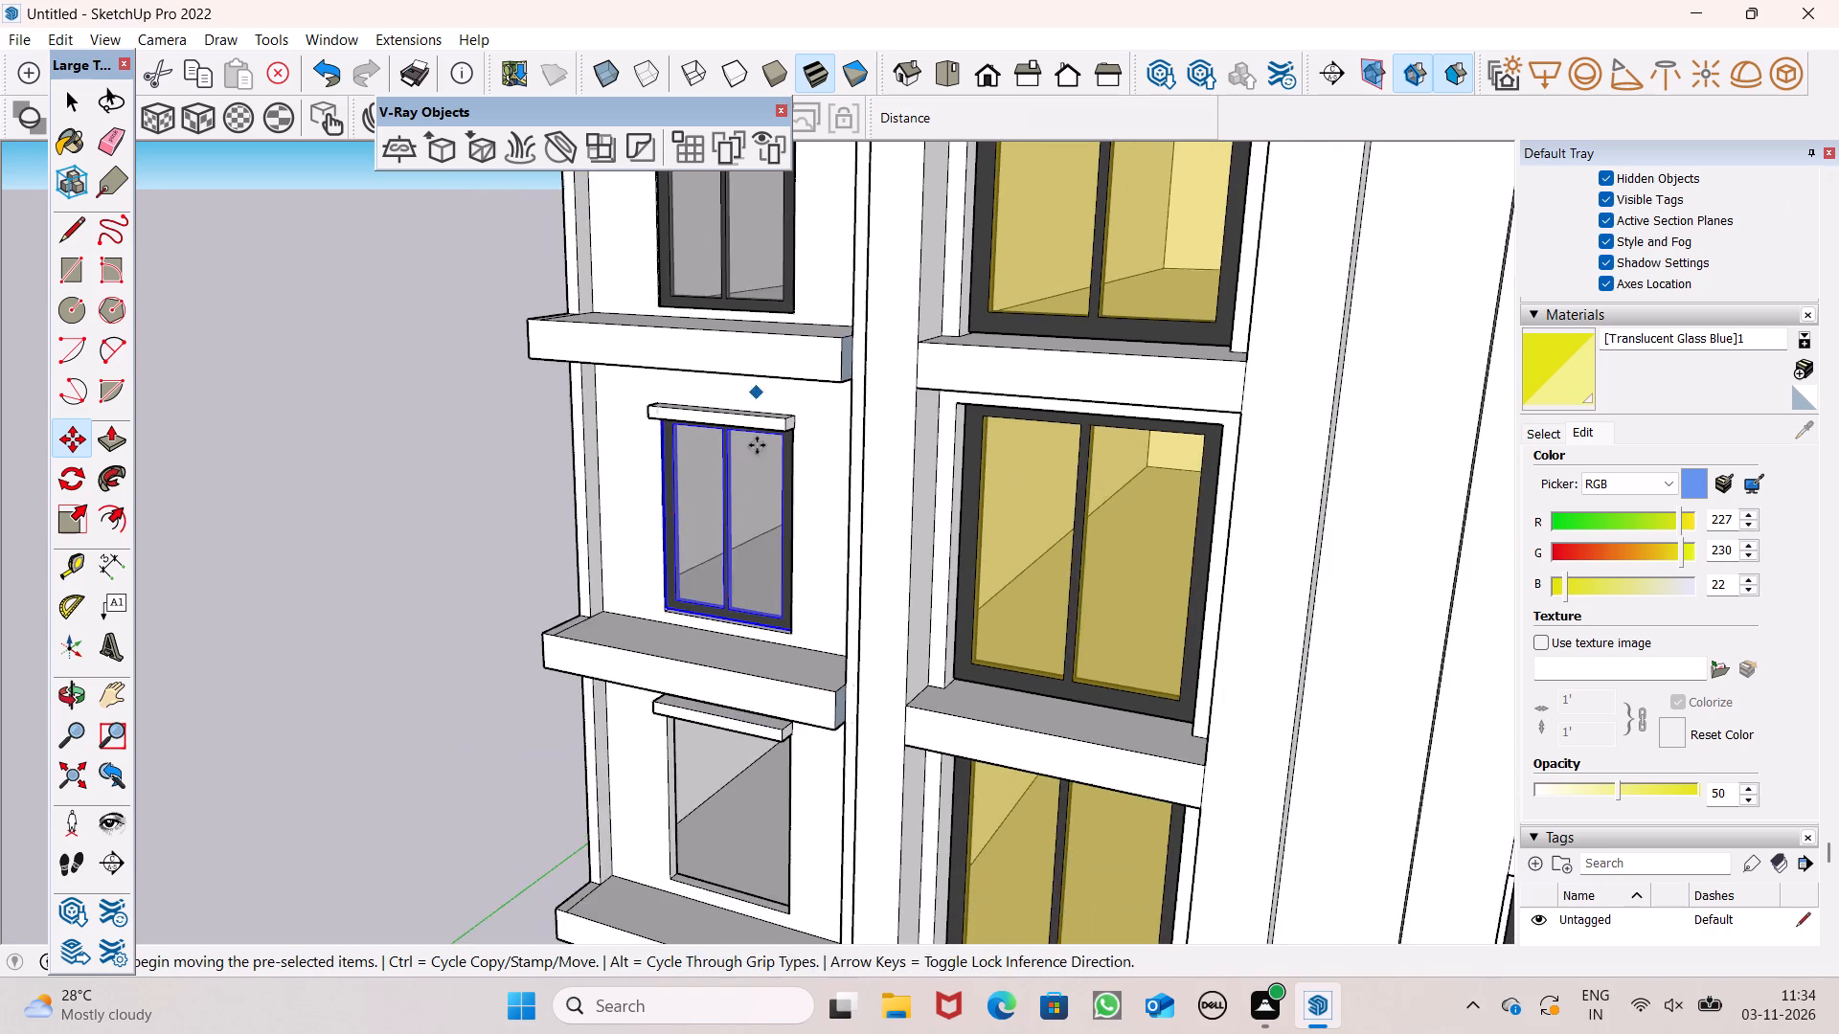
pyautogui.moveTo(723, 523); pyautogui.dragTo(1051, 525, button='middle')
pyautogui.scroll(5, 771, 537)
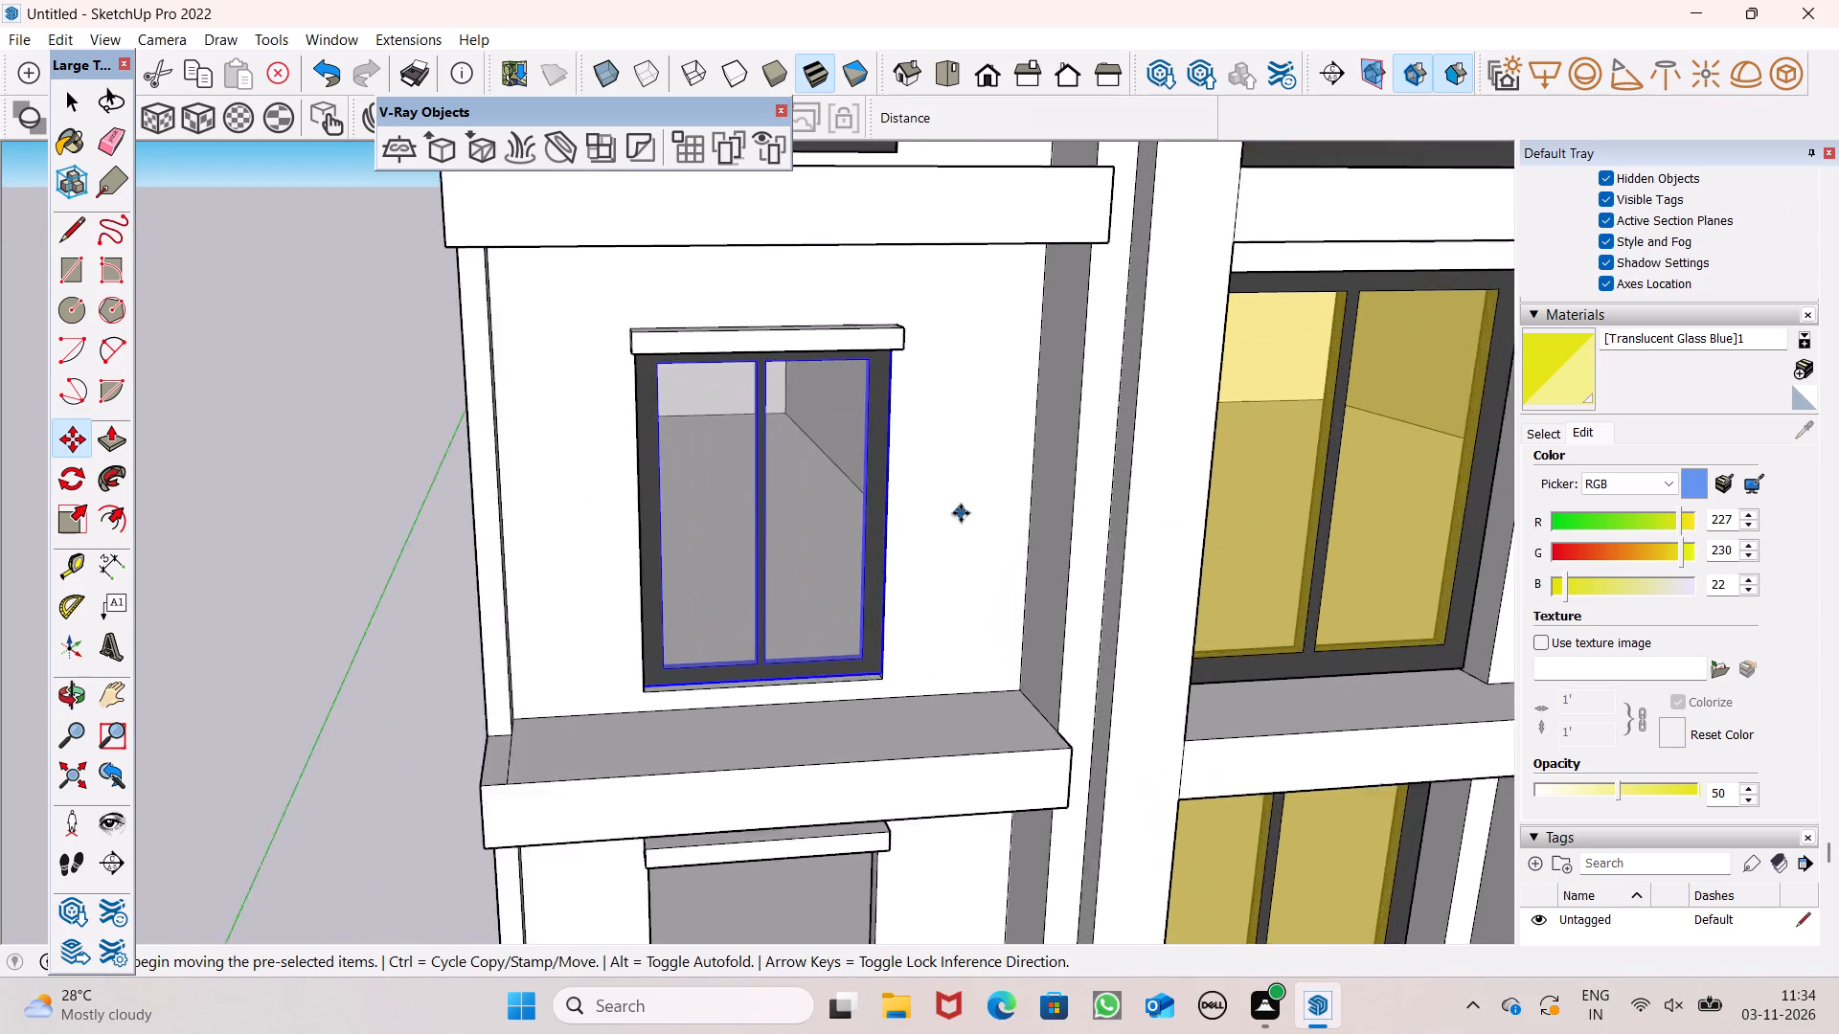
# Nudge the third-floor window copy by its lower right corner toward the matching corner of the opening.
pyautogui.scroll(2, 961, 513)
pyautogui.scroll(7, 790, 761)
pyautogui.moveTo(894, 685); pyautogui.dragTo(692, 729, button='middle')
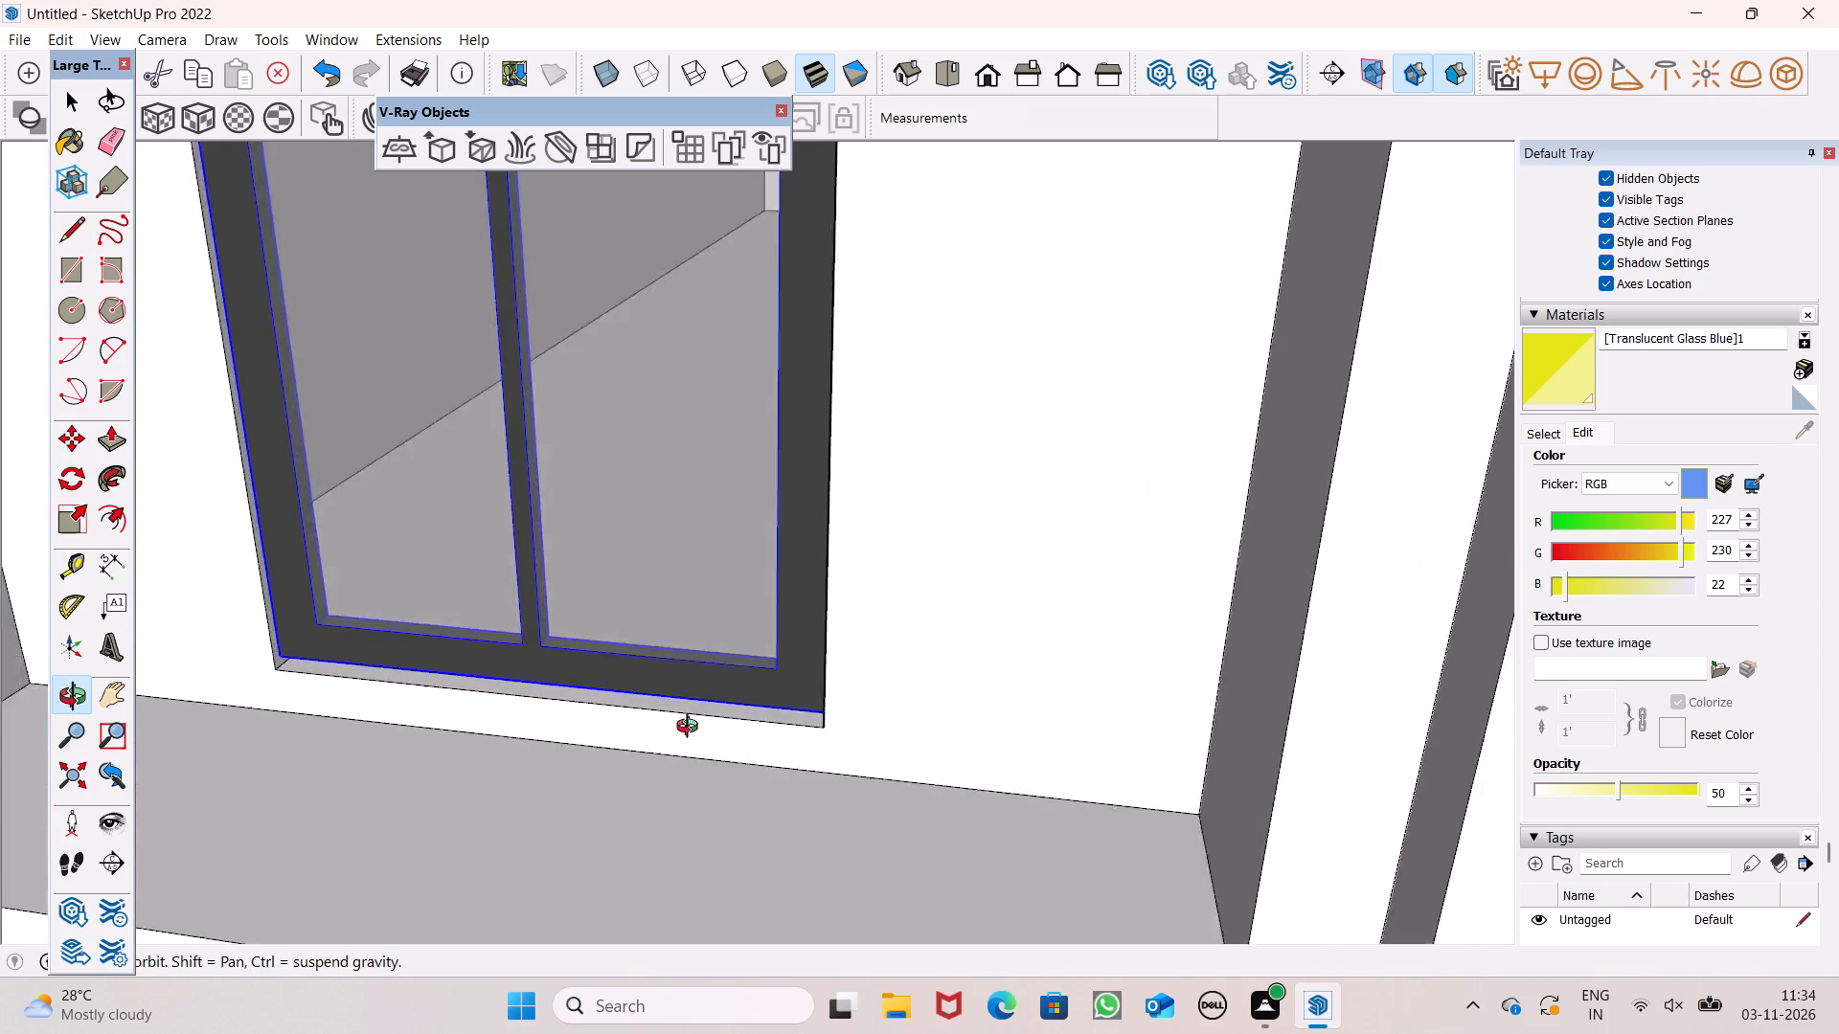
pyautogui.moveTo(692, 729); pyautogui.dragTo(895, 814, button='middle')
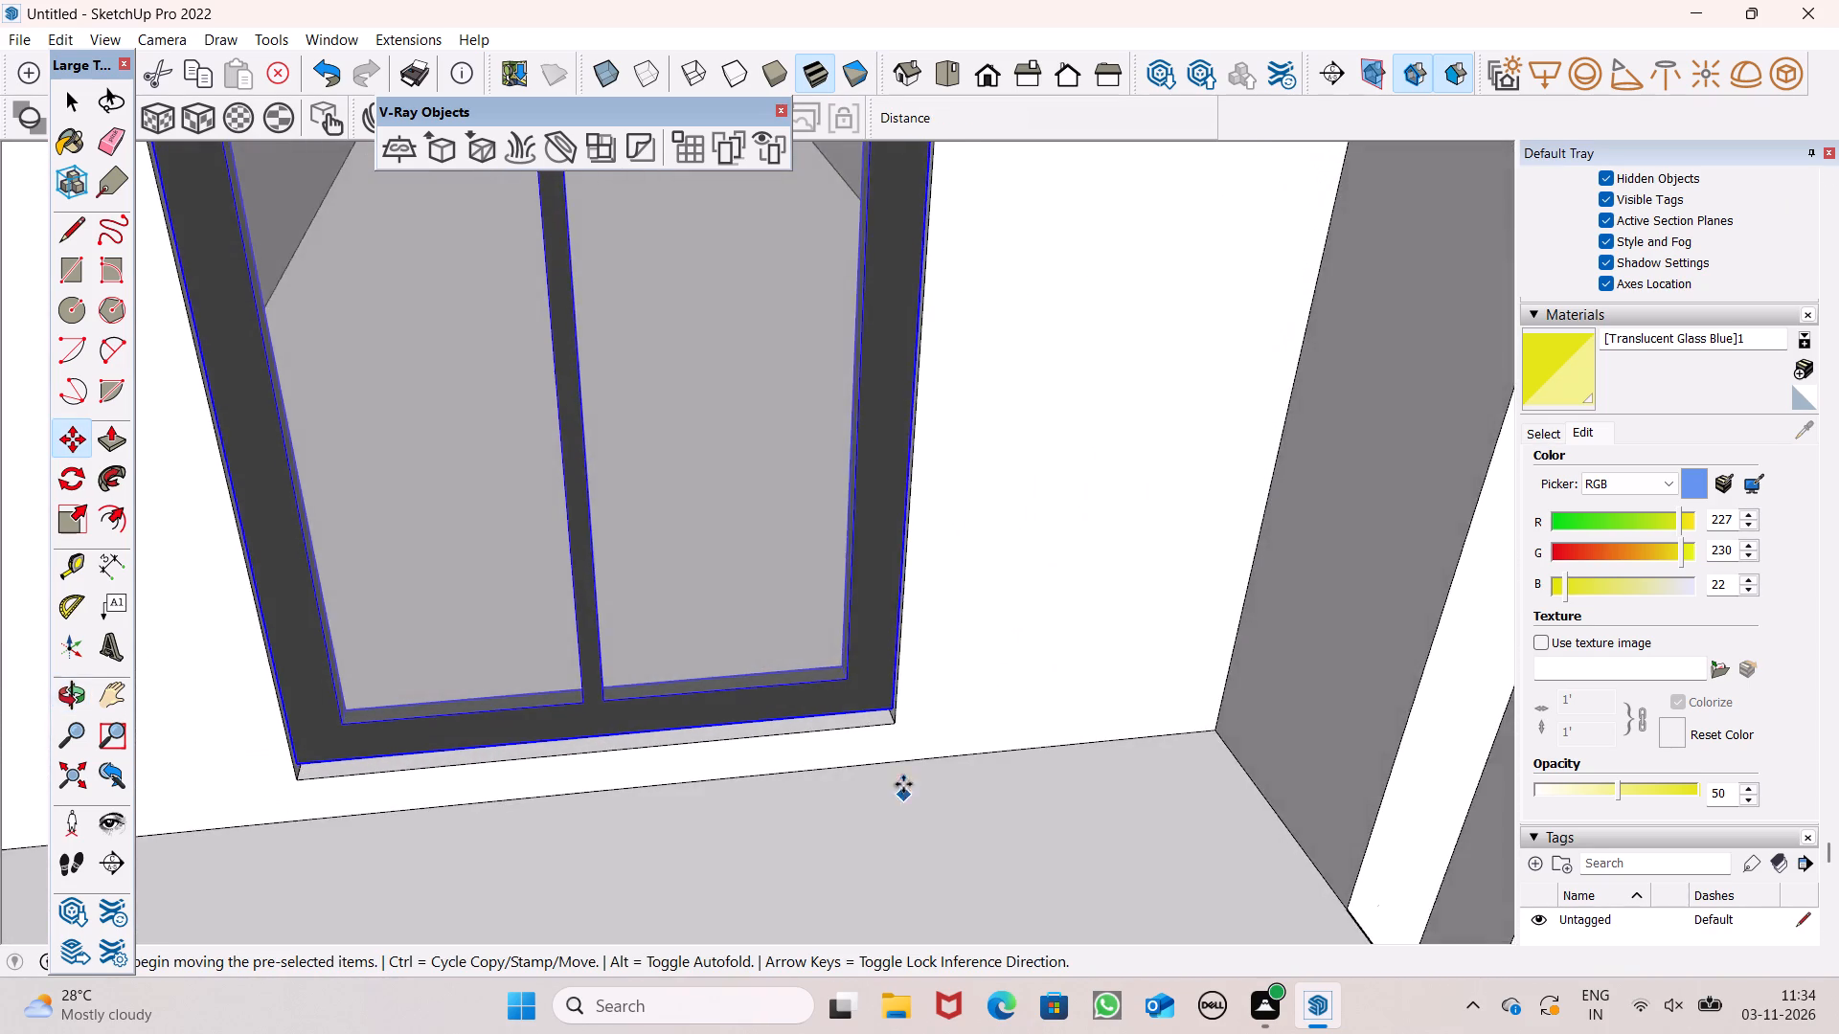
pyautogui.scroll(14, 903, 743)
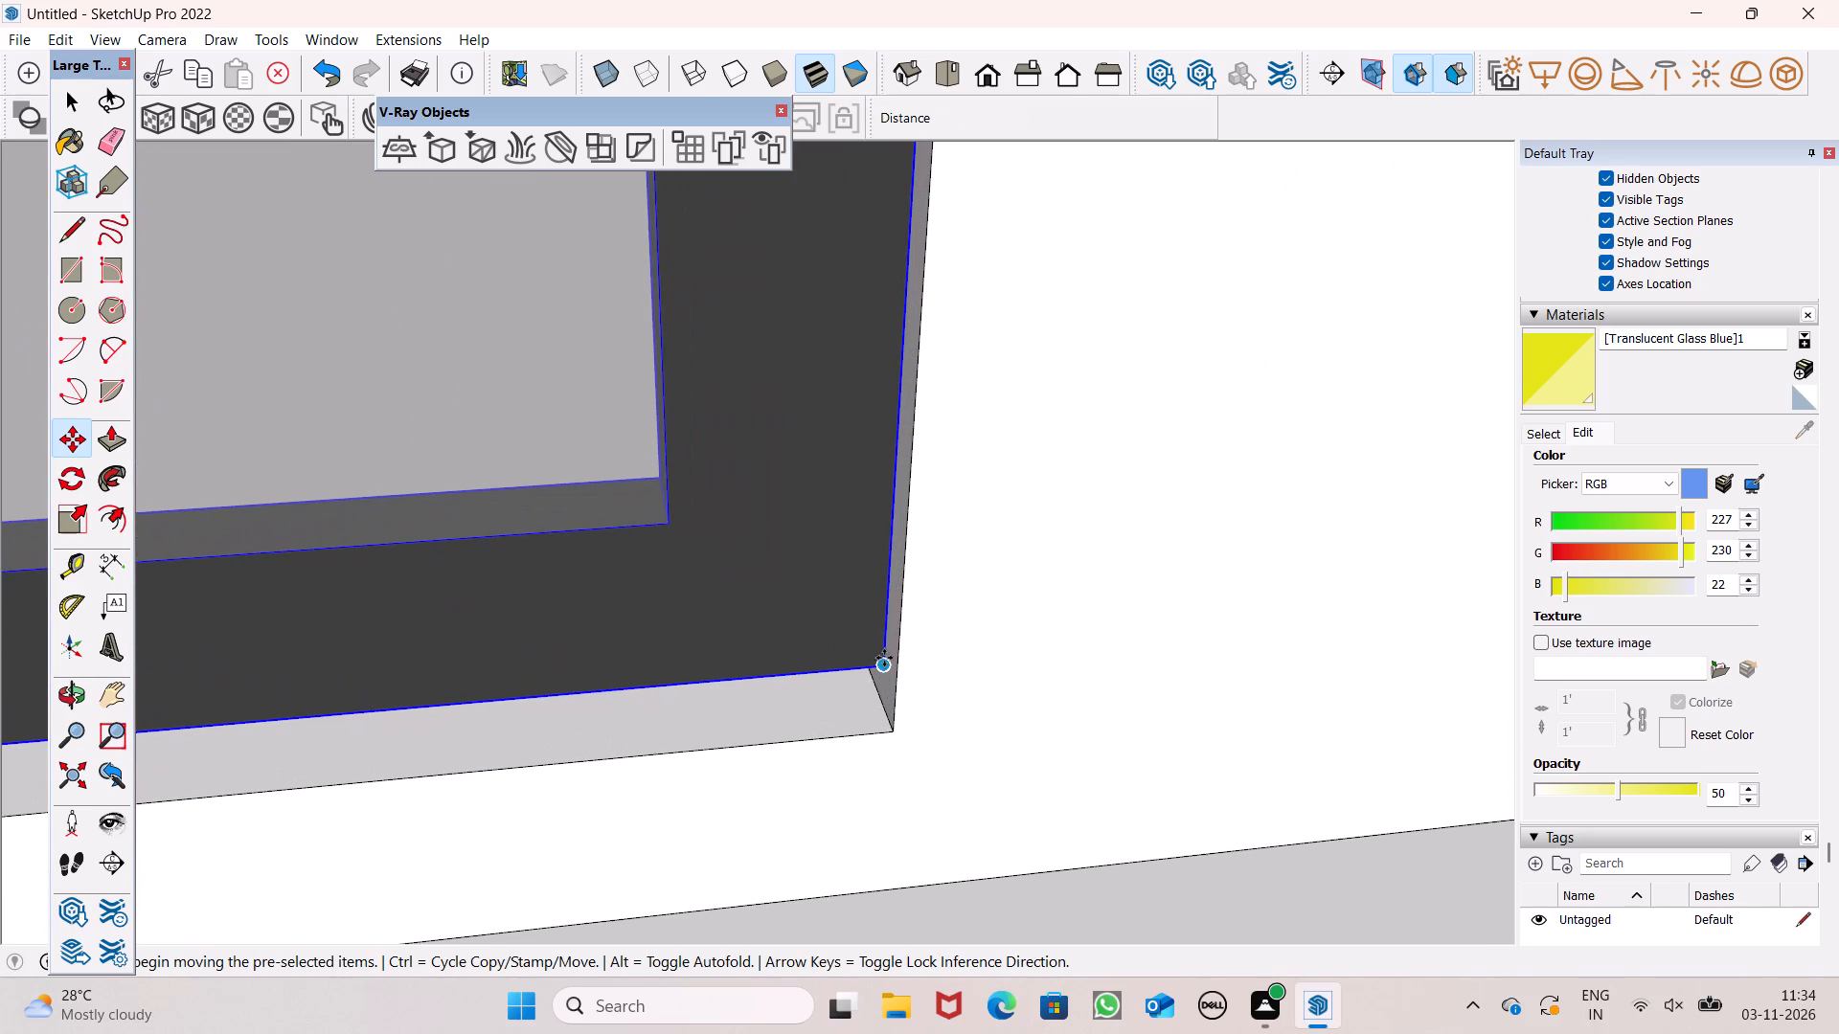
pyautogui.moveTo(883, 669); pyautogui.dragTo(877, 691)
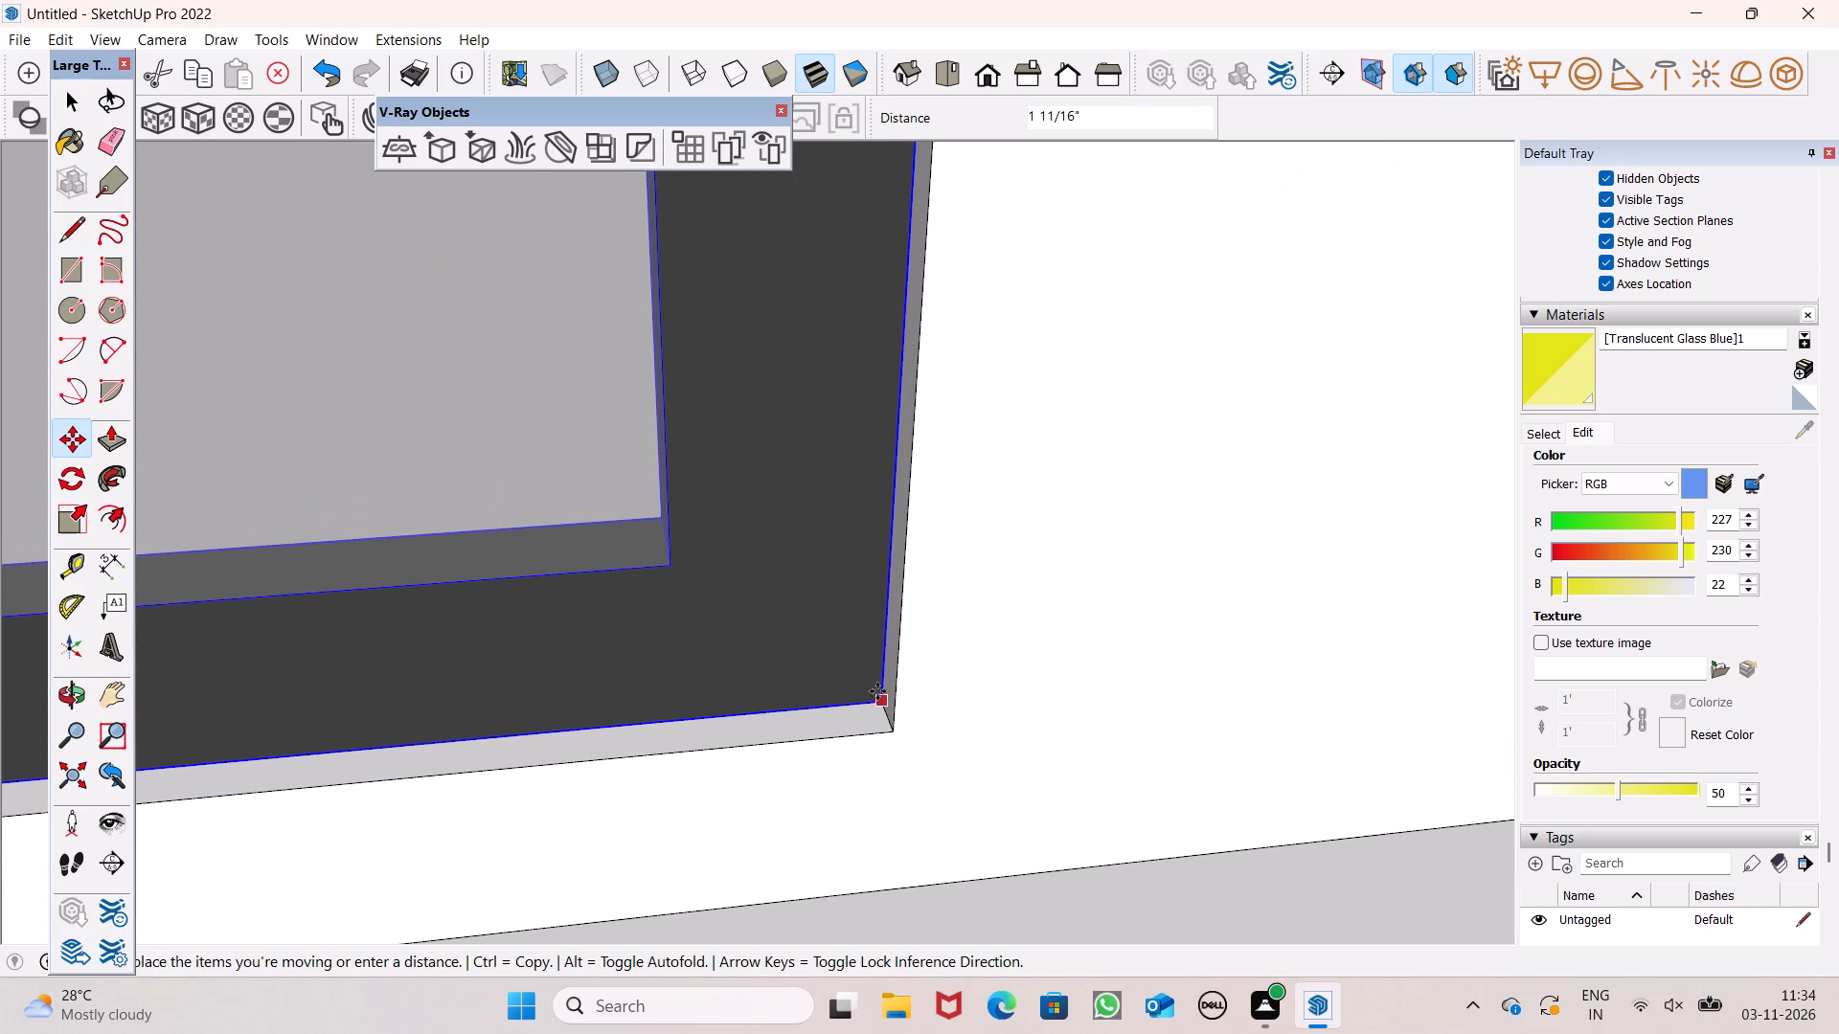
pyautogui.moveTo(877, 691); pyautogui.dragTo(860, 659)
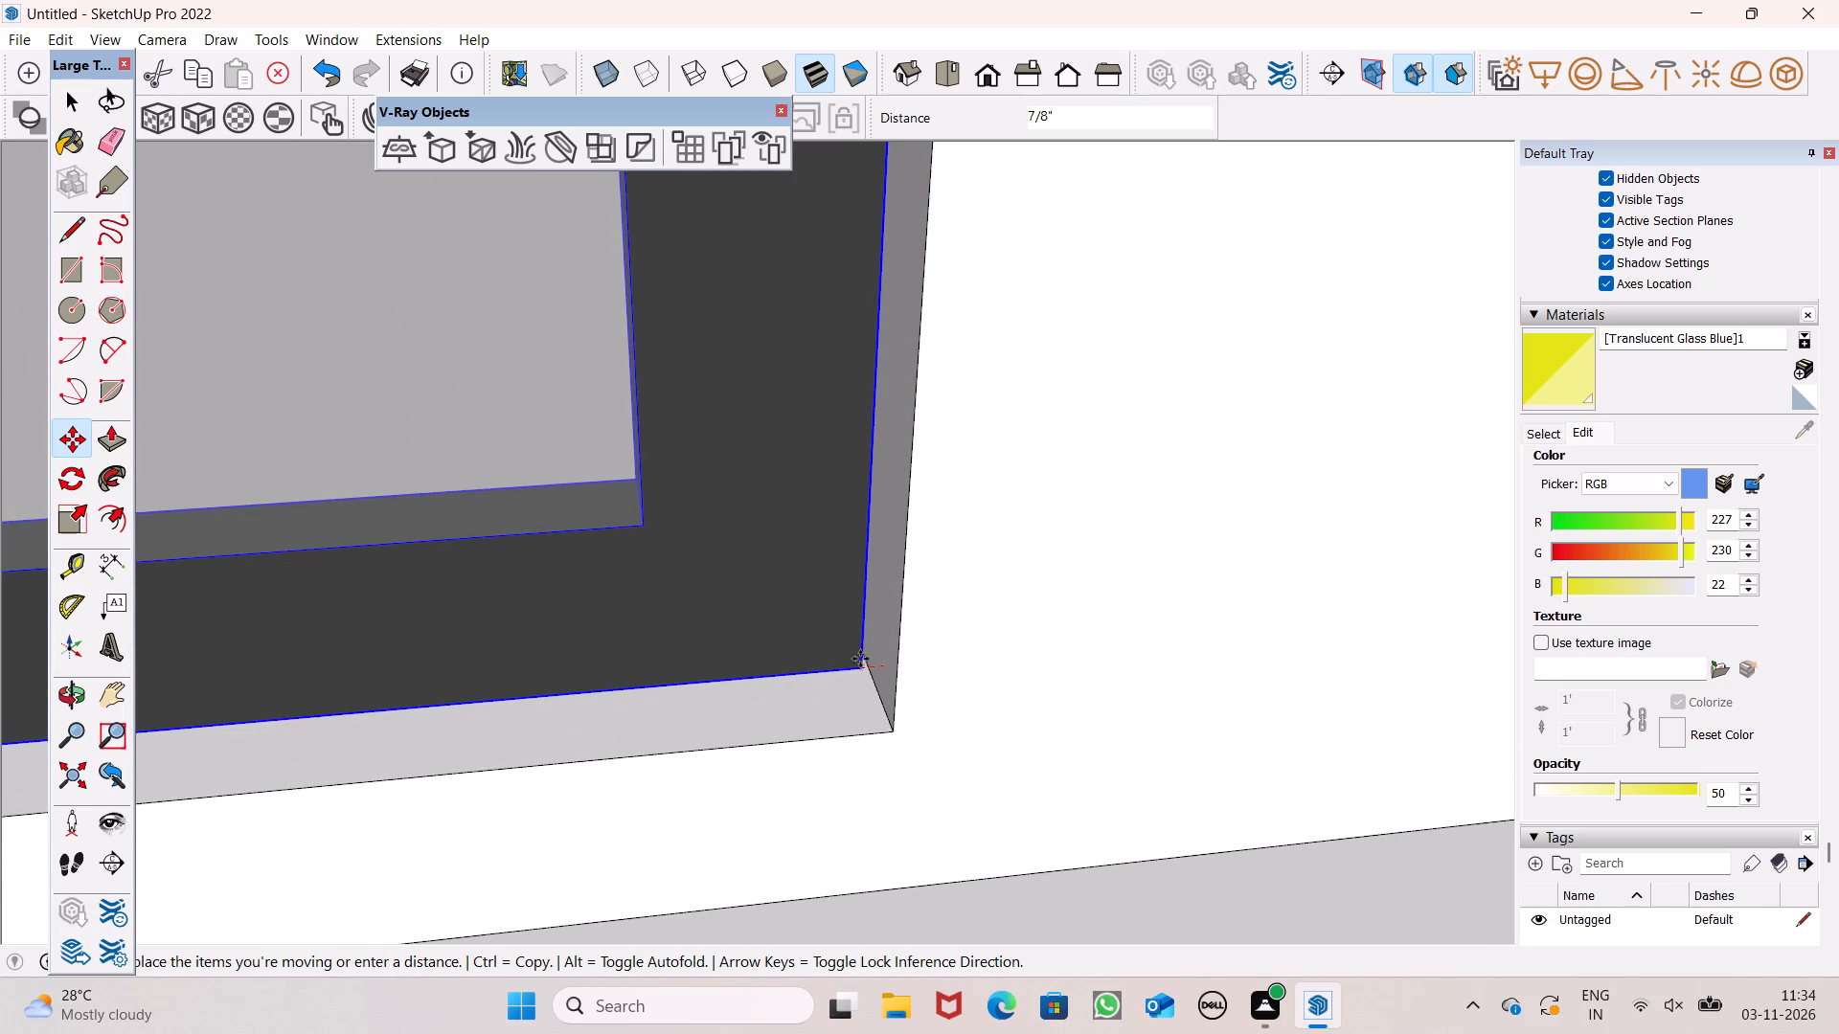
pyautogui.moveTo(860, 659); pyautogui.dragTo(869, 674)
# Adjust the third-floor window's position from a lower view, moving its lower right corner closer to the opening's corner.
pyautogui.scroll(-5, 839, 611)
pyautogui.moveTo(835, 711); pyautogui.dragTo(805, 543, button='middle')
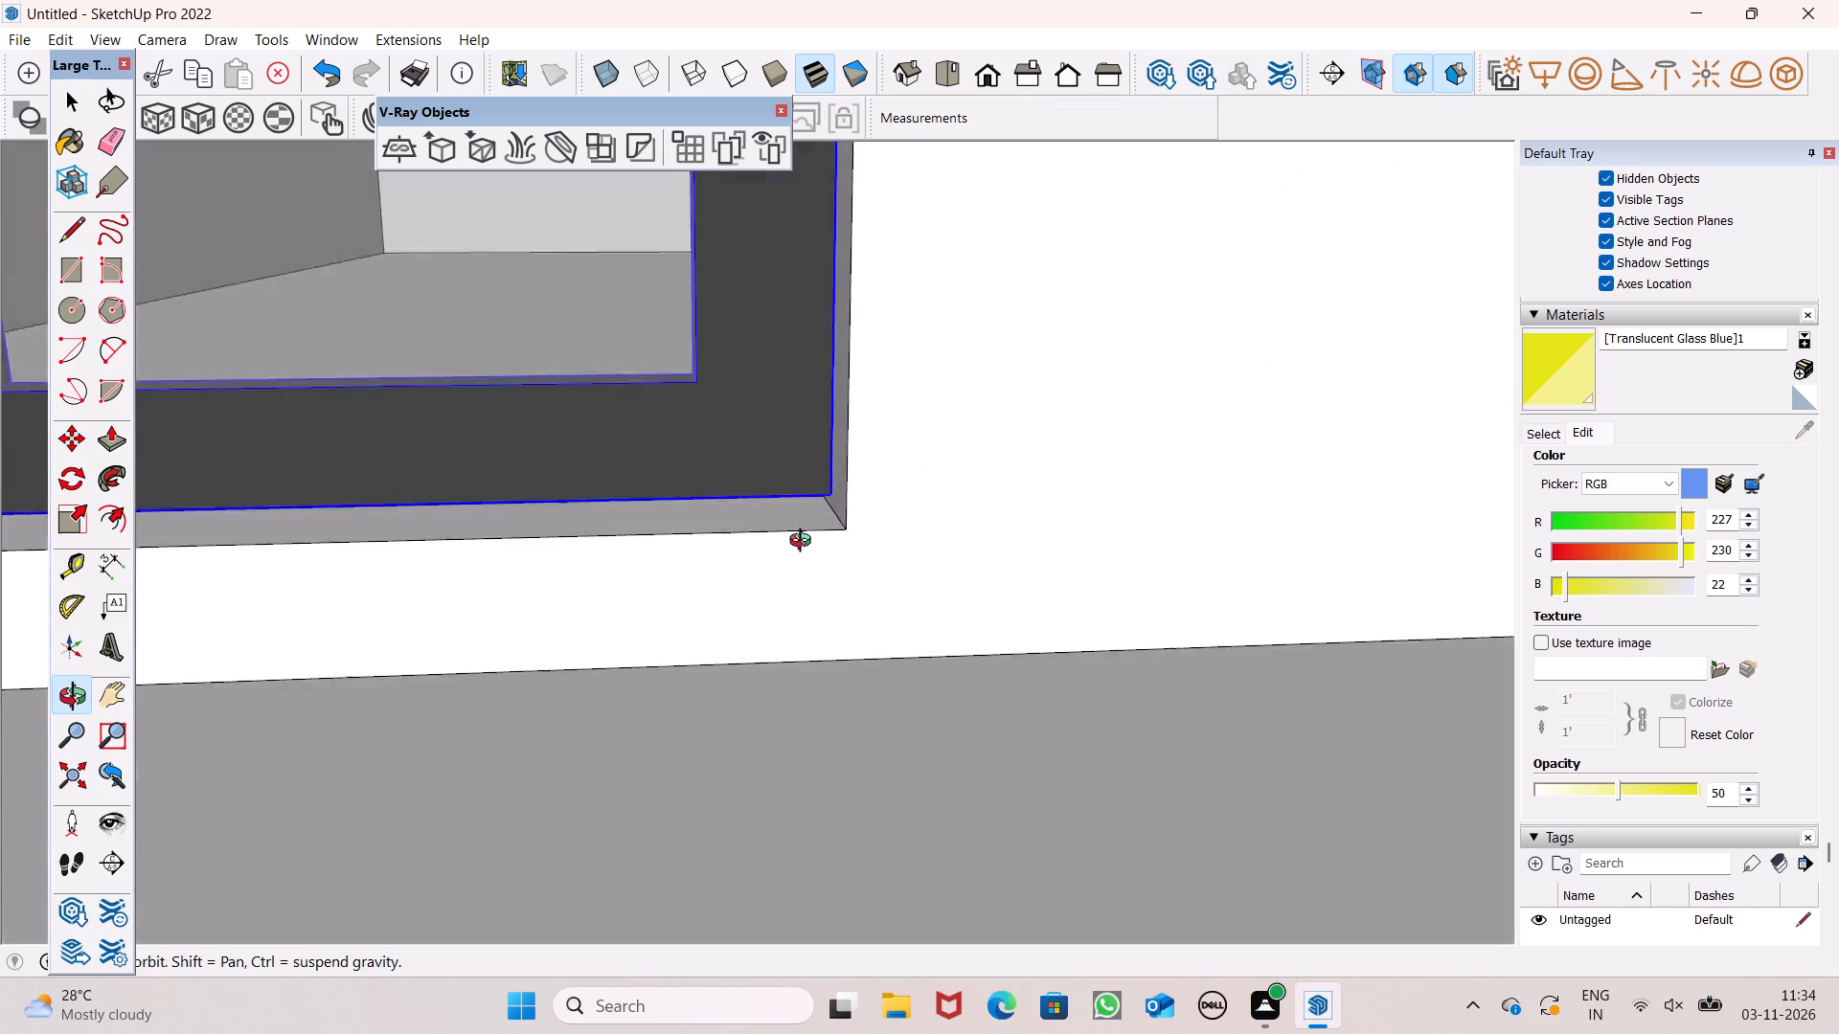
pyautogui.moveTo(805, 543); pyautogui.dragTo(796, 502, button='middle')
pyautogui.scroll(9, 777, 371)
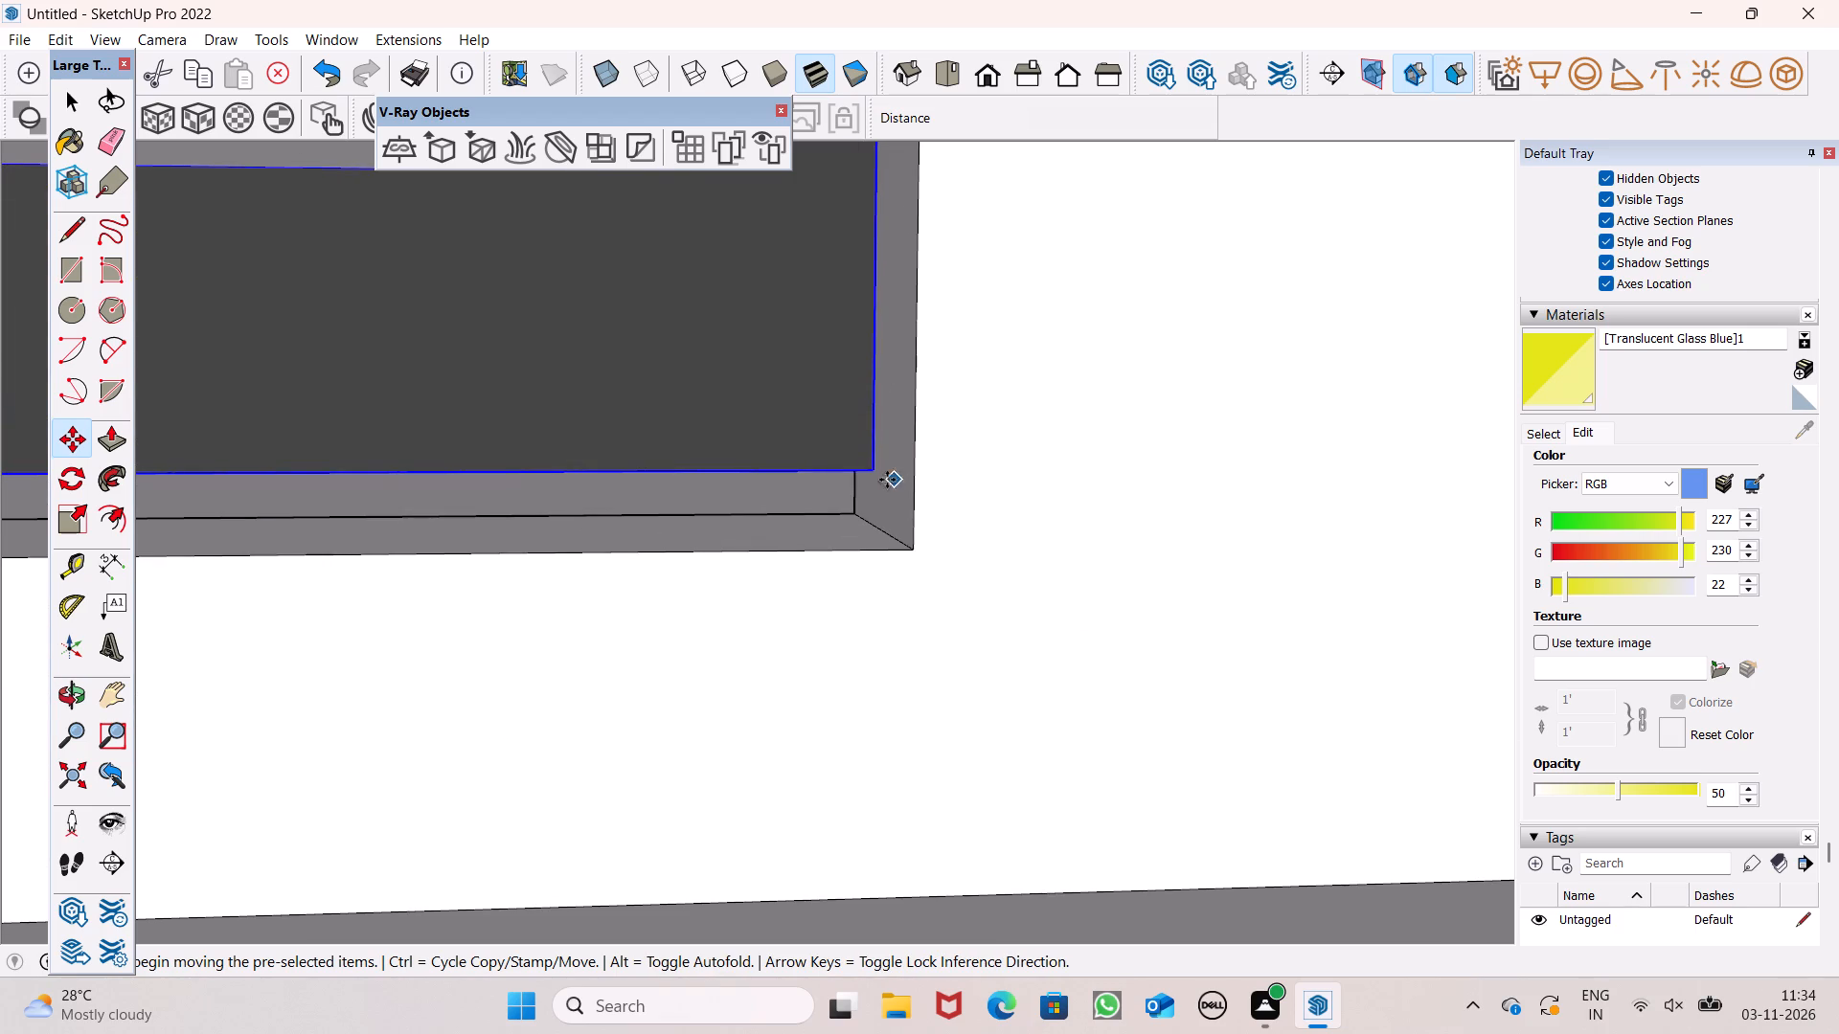
pyautogui.moveTo(876, 469); pyautogui.dragTo(901, 558)
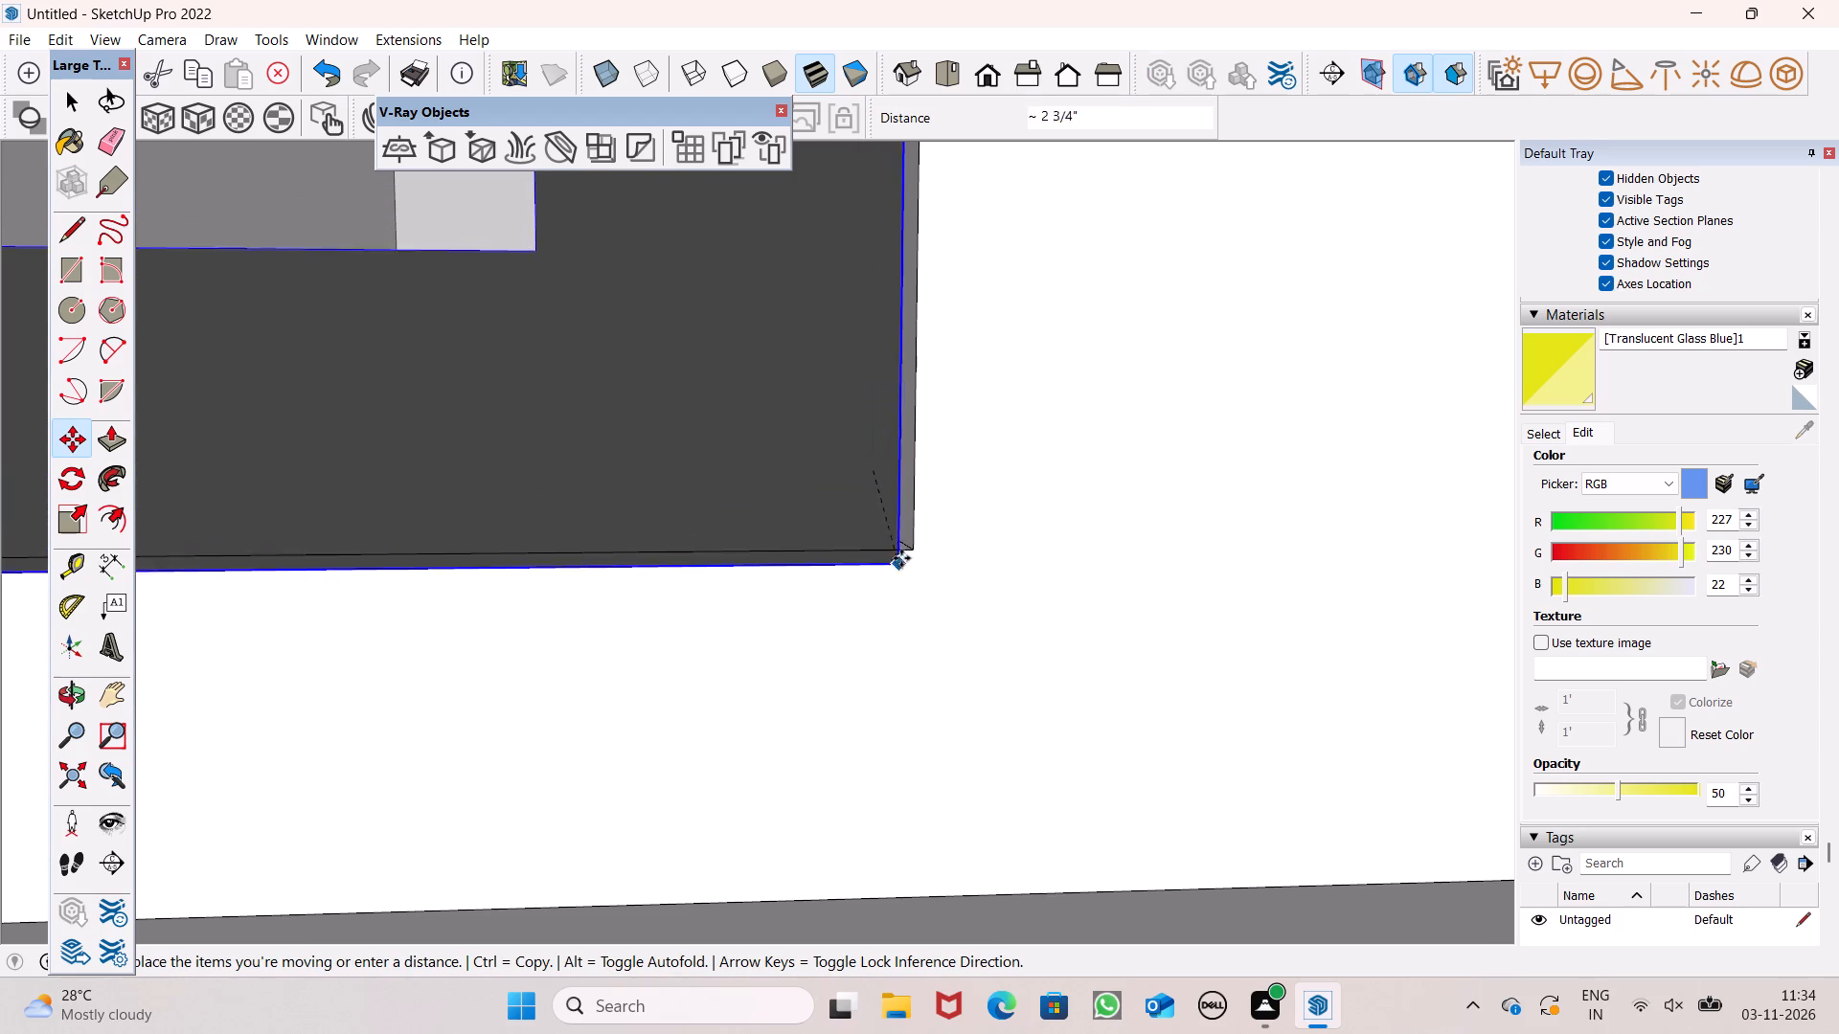
pyautogui.moveTo(901, 558); pyautogui.dragTo(878, 518)
# Readjust the third-floor window's lower right corner against the sill and side of the opening, and end the move.
pyautogui.scroll(-5, 893, 506)
pyautogui.scroll(1, 888, 500)
pyautogui.moveTo(888, 499); pyautogui.dragTo(967, 1023, button='middle')
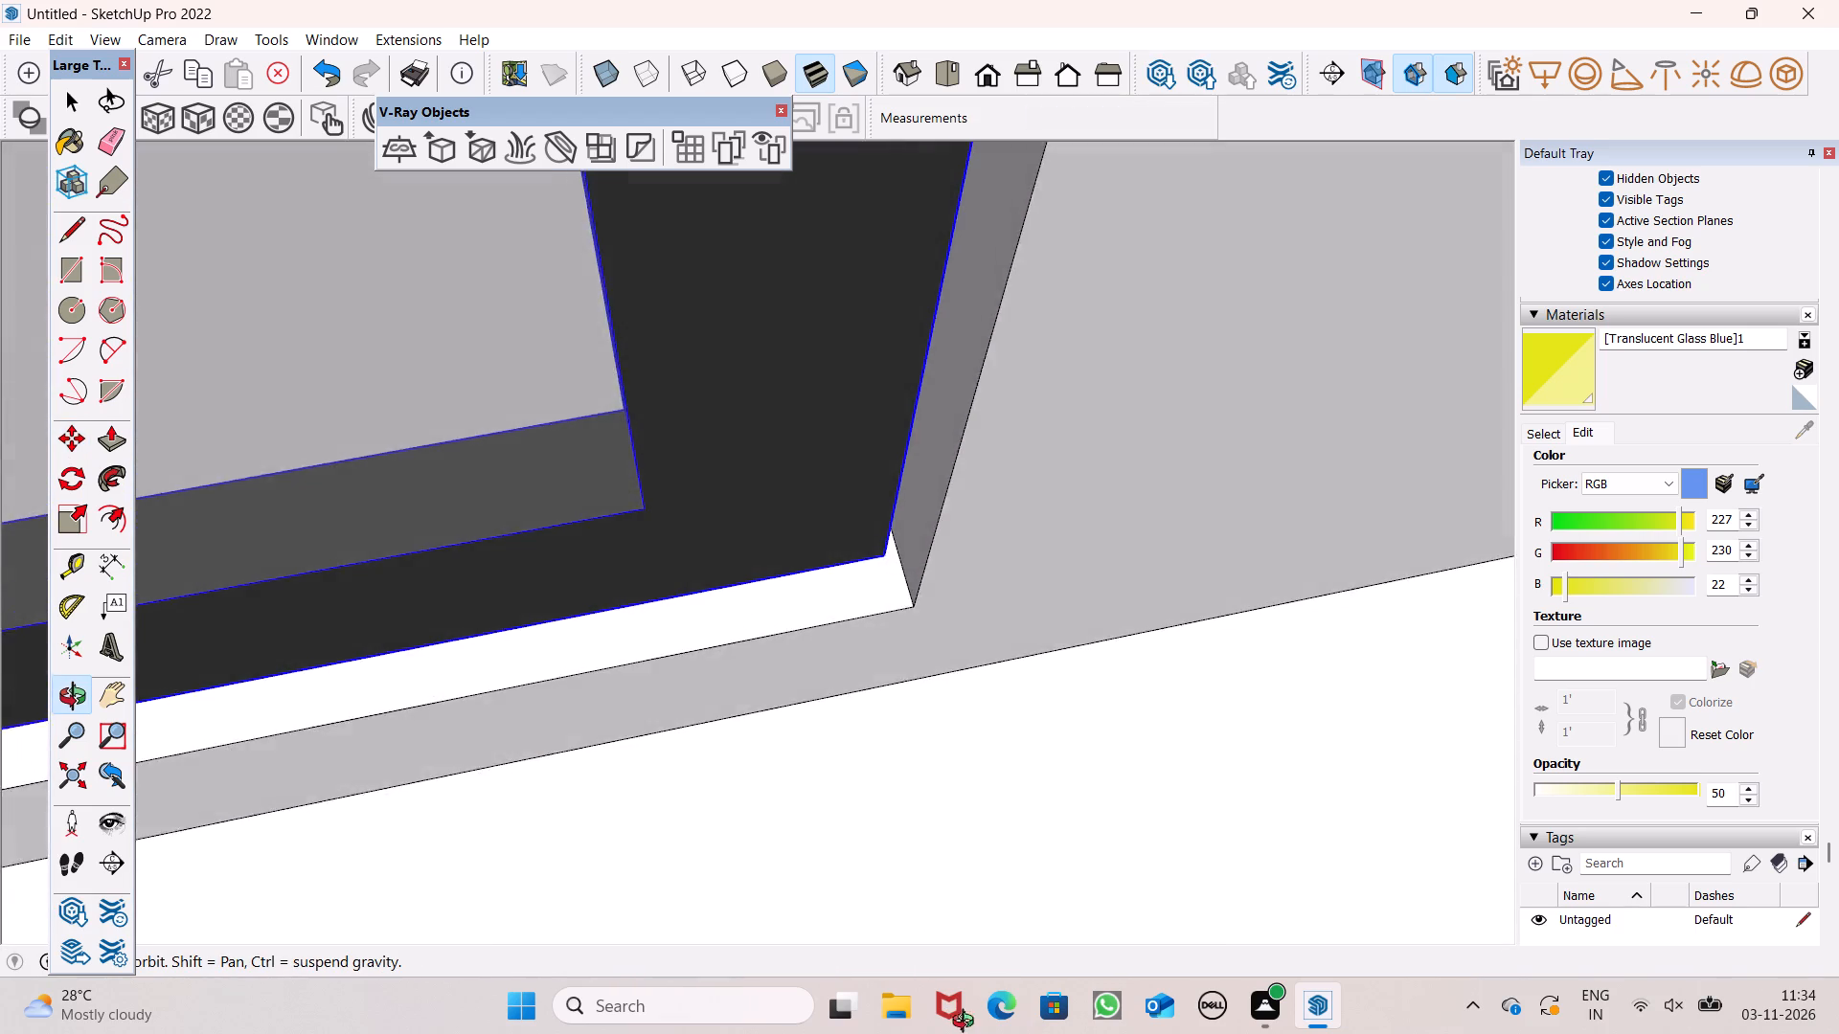
pyautogui.moveTo(967, 1023); pyautogui.dragTo(990, 983, button='middle')
pyautogui.scroll(-7, 916, 551)
pyautogui.scroll(1, 1019, 606)
pyautogui.moveTo(1019, 605); pyautogui.dragTo(900, 605, button='middle')
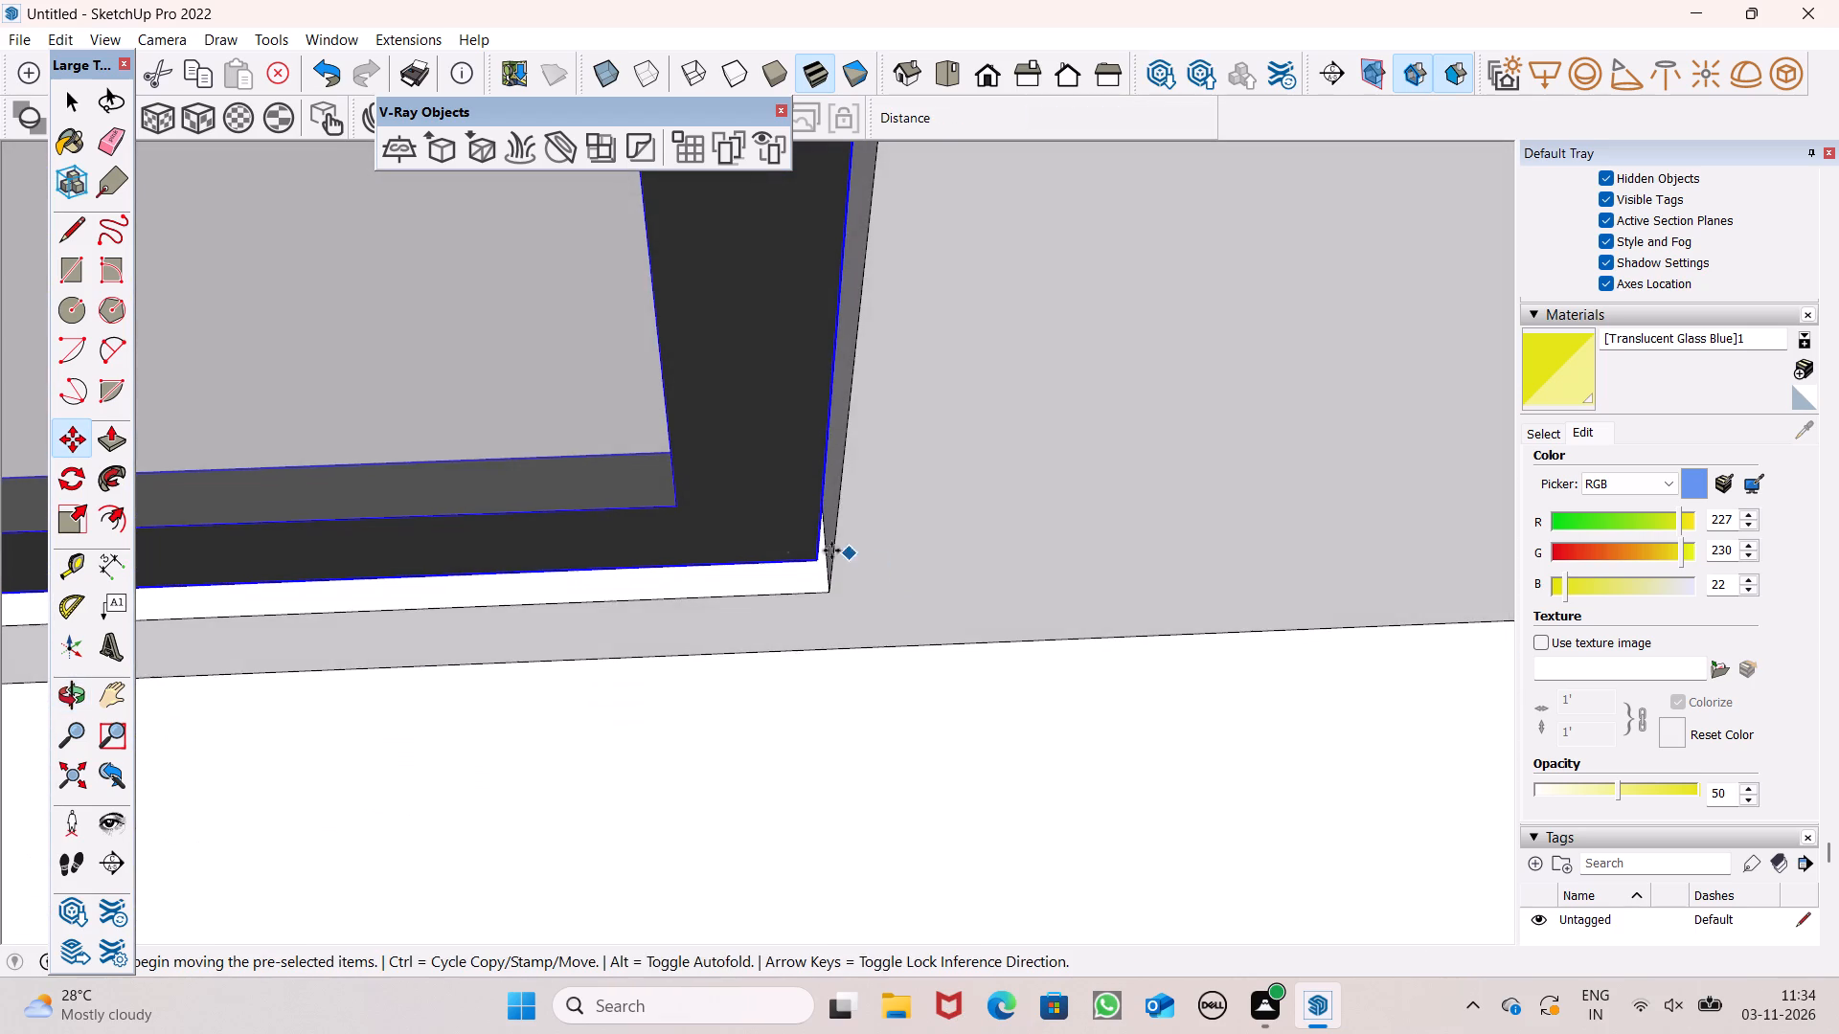
pyautogui.scroll(7, 779, 540)
pyautogui.moveTo(854, 578); pyautogui.dragTo(891, 496)
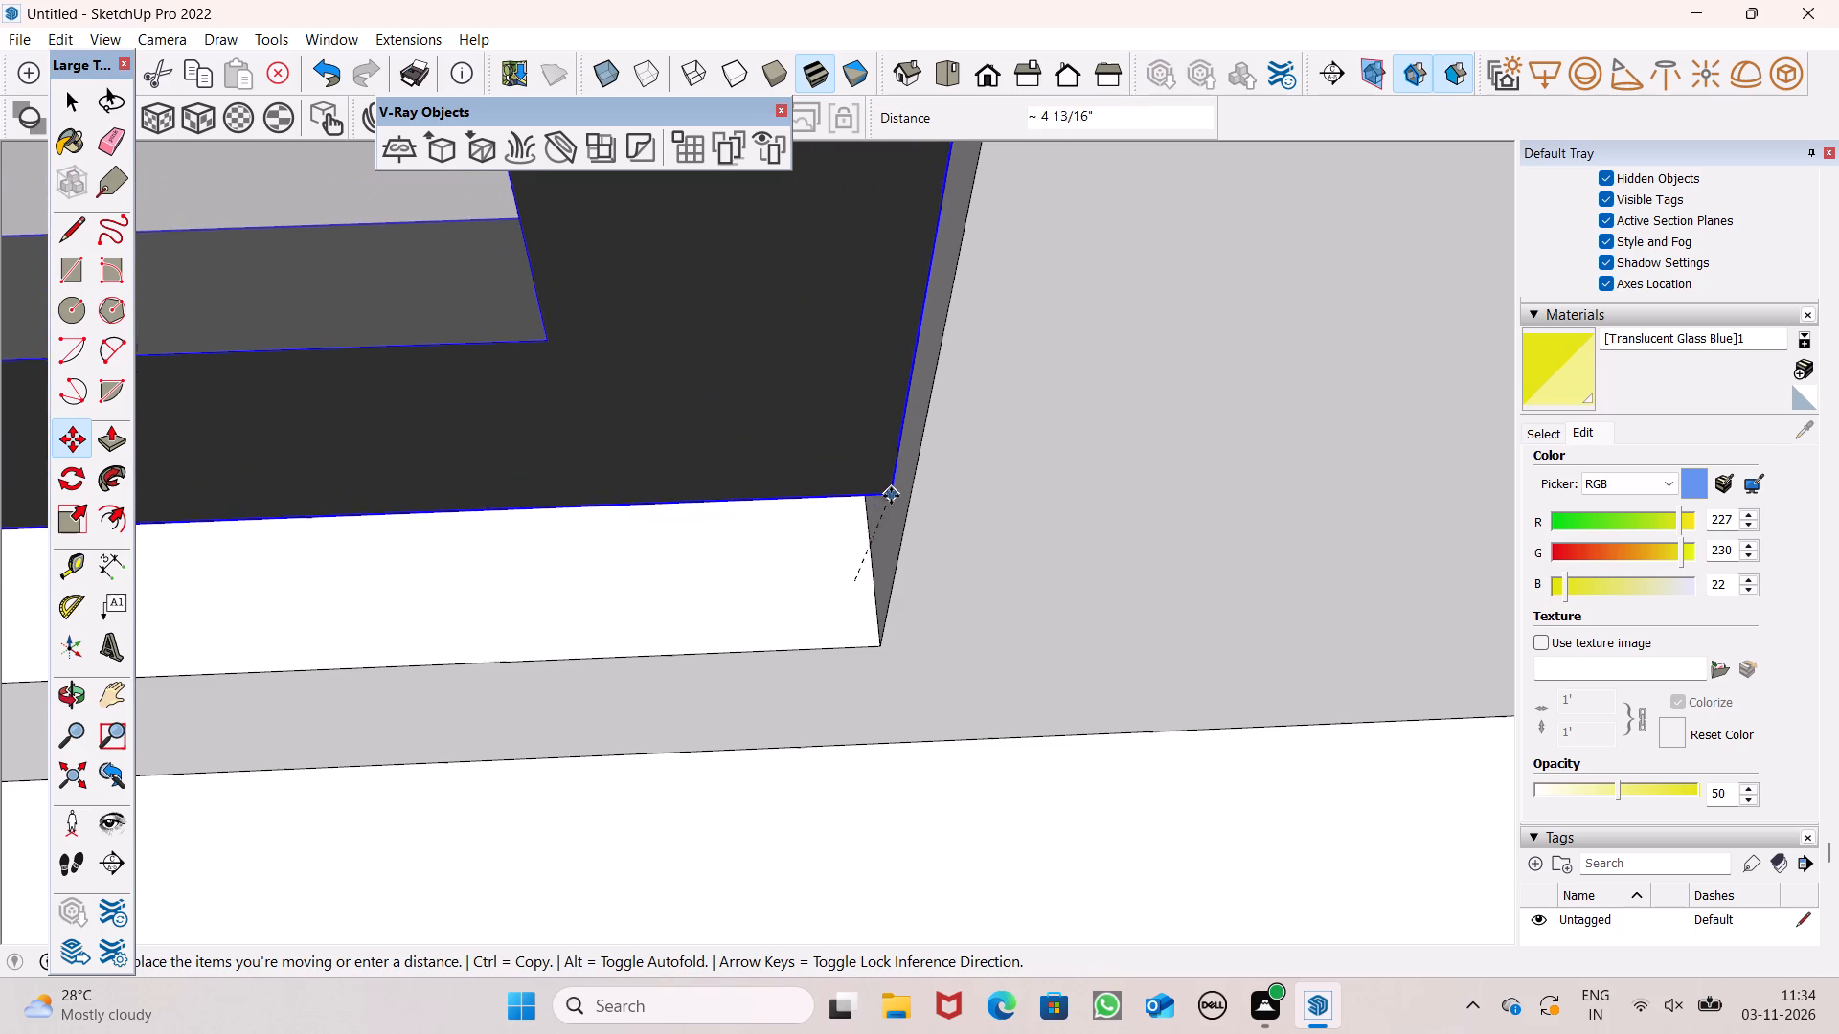
pyautogui.moveTo(891, 496); pyautogui.dragTo(872, 569)
pyautogui.scroll(-6, 864, 546)
pyautogui.moveTo(853, 605); pyautogui.dragTo(860, 325, button='middle')
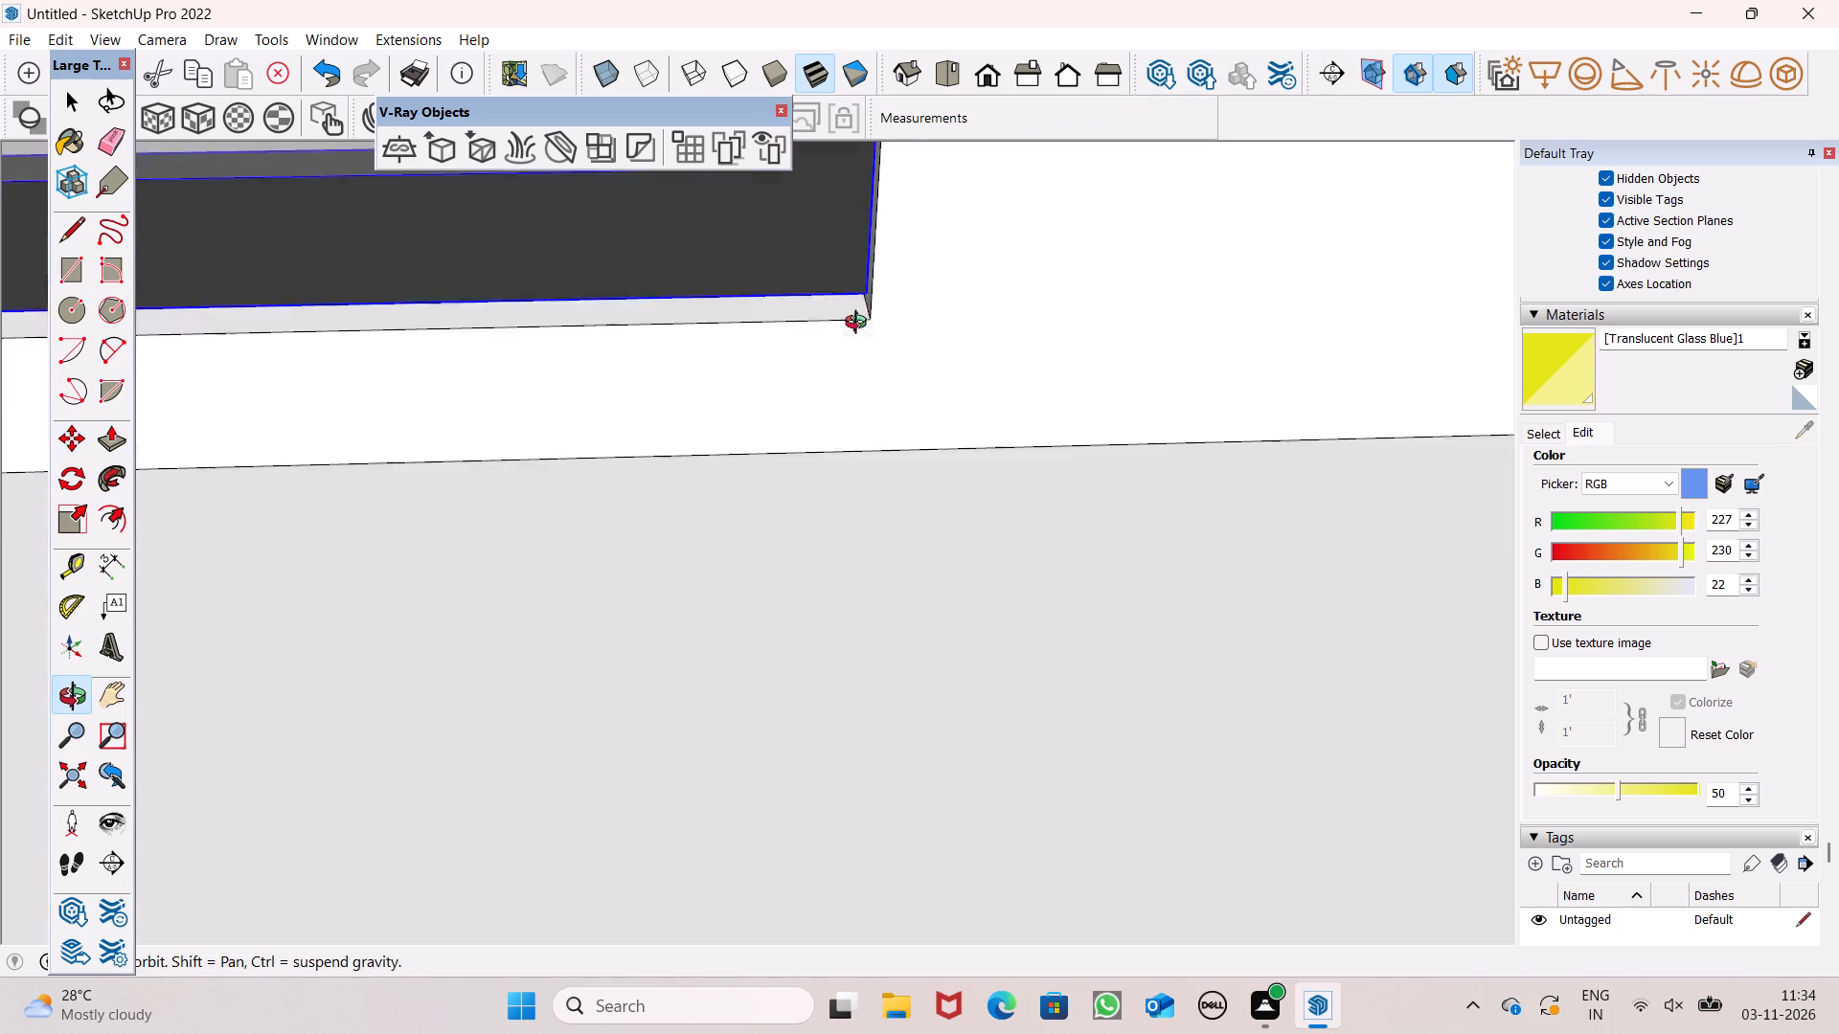
pyautogui.moveTo(860, 325); pyautogui.dragTo(864, 295, button='middle')
pyautogui.scroll(1, 864, 295)
pyautogui.press('space')
# Examine the outer window column and the third-floor window's alignment with its sill from the front and above.
pyautogui.scroll(-14, 873, 326)
pyautogui.scroll(-14, 868, 355)
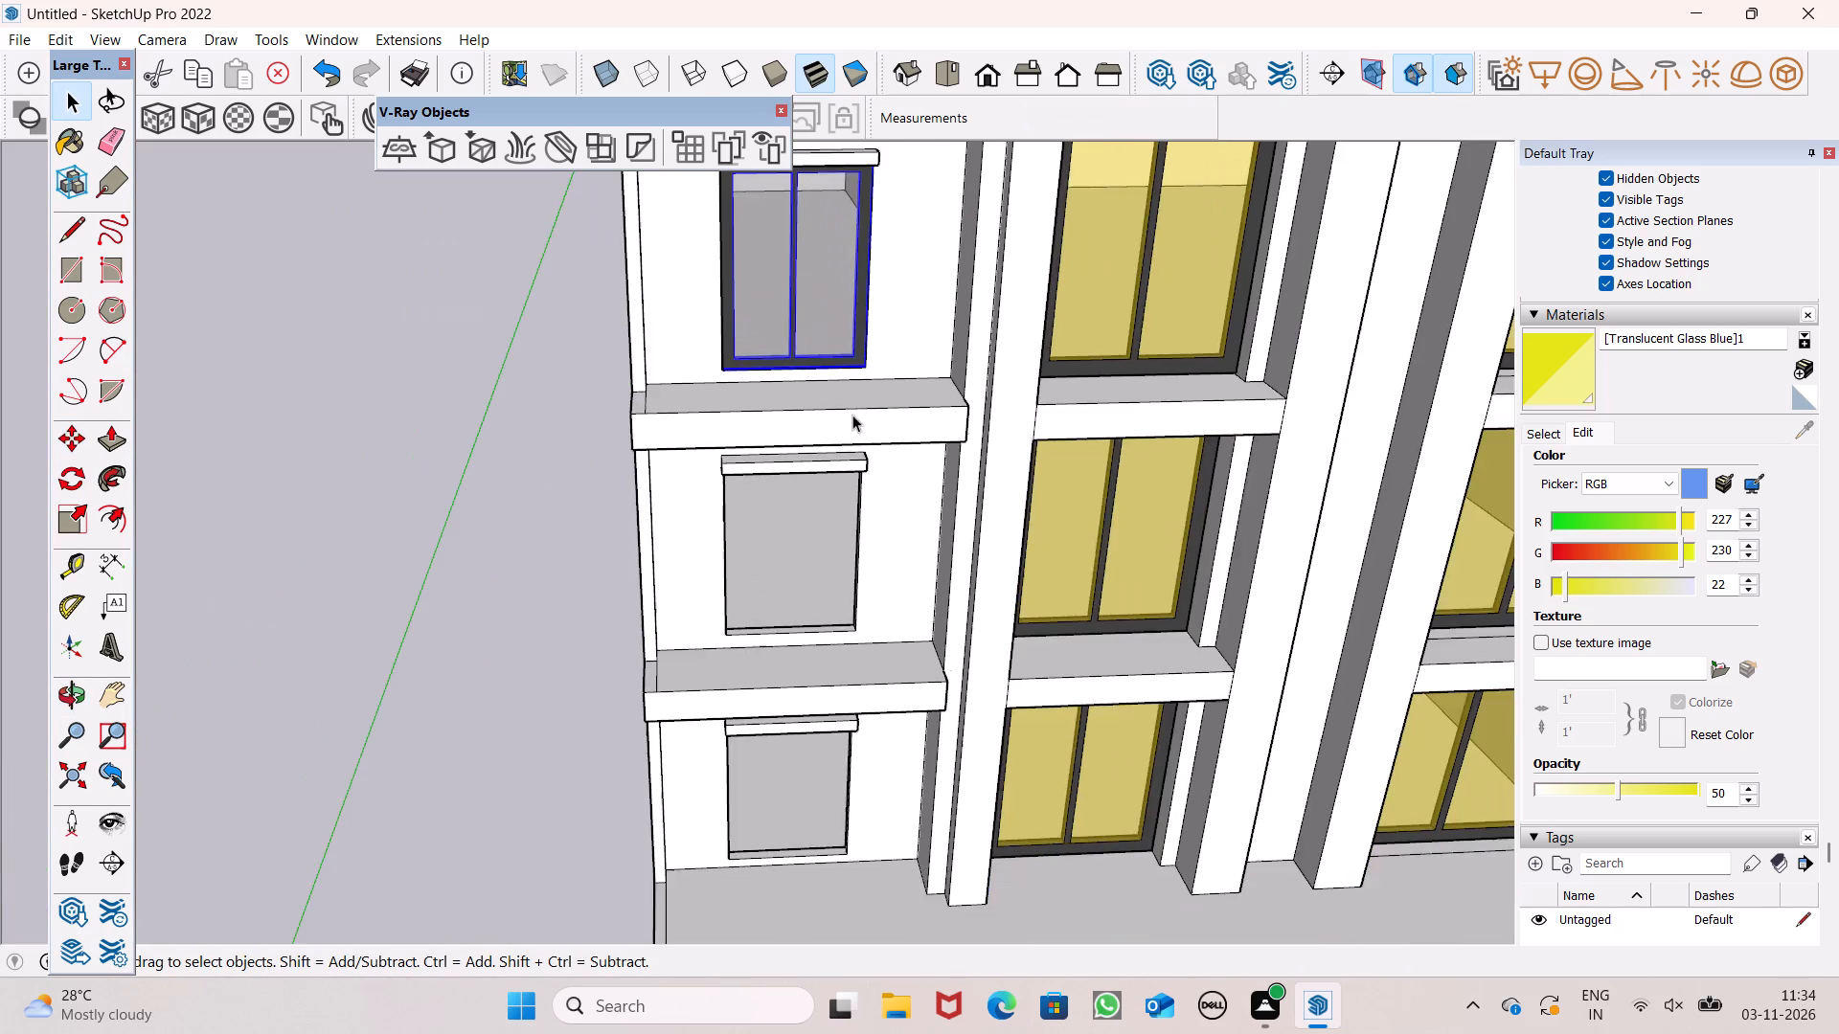
pyautogui.scroll(1, 842, 235)
pyautogui.scroll(-7, 851, 498)
pyautogui.scroll(9, 861, 202)
pyautogui.scroll(9, 813, 386)
pyautogui.scroll(1, 860, 630)
pyautogui.moveTo(860, 629); pyautogui.dragTo(837, 412, button='middle')
pyautogui.scroll(1, 837, 412)
pyautogui.scroll(-9, 818, 398)
pyautogui.moveTo(869, 518); pyautogui.dragTo(876, 545, button='middle')
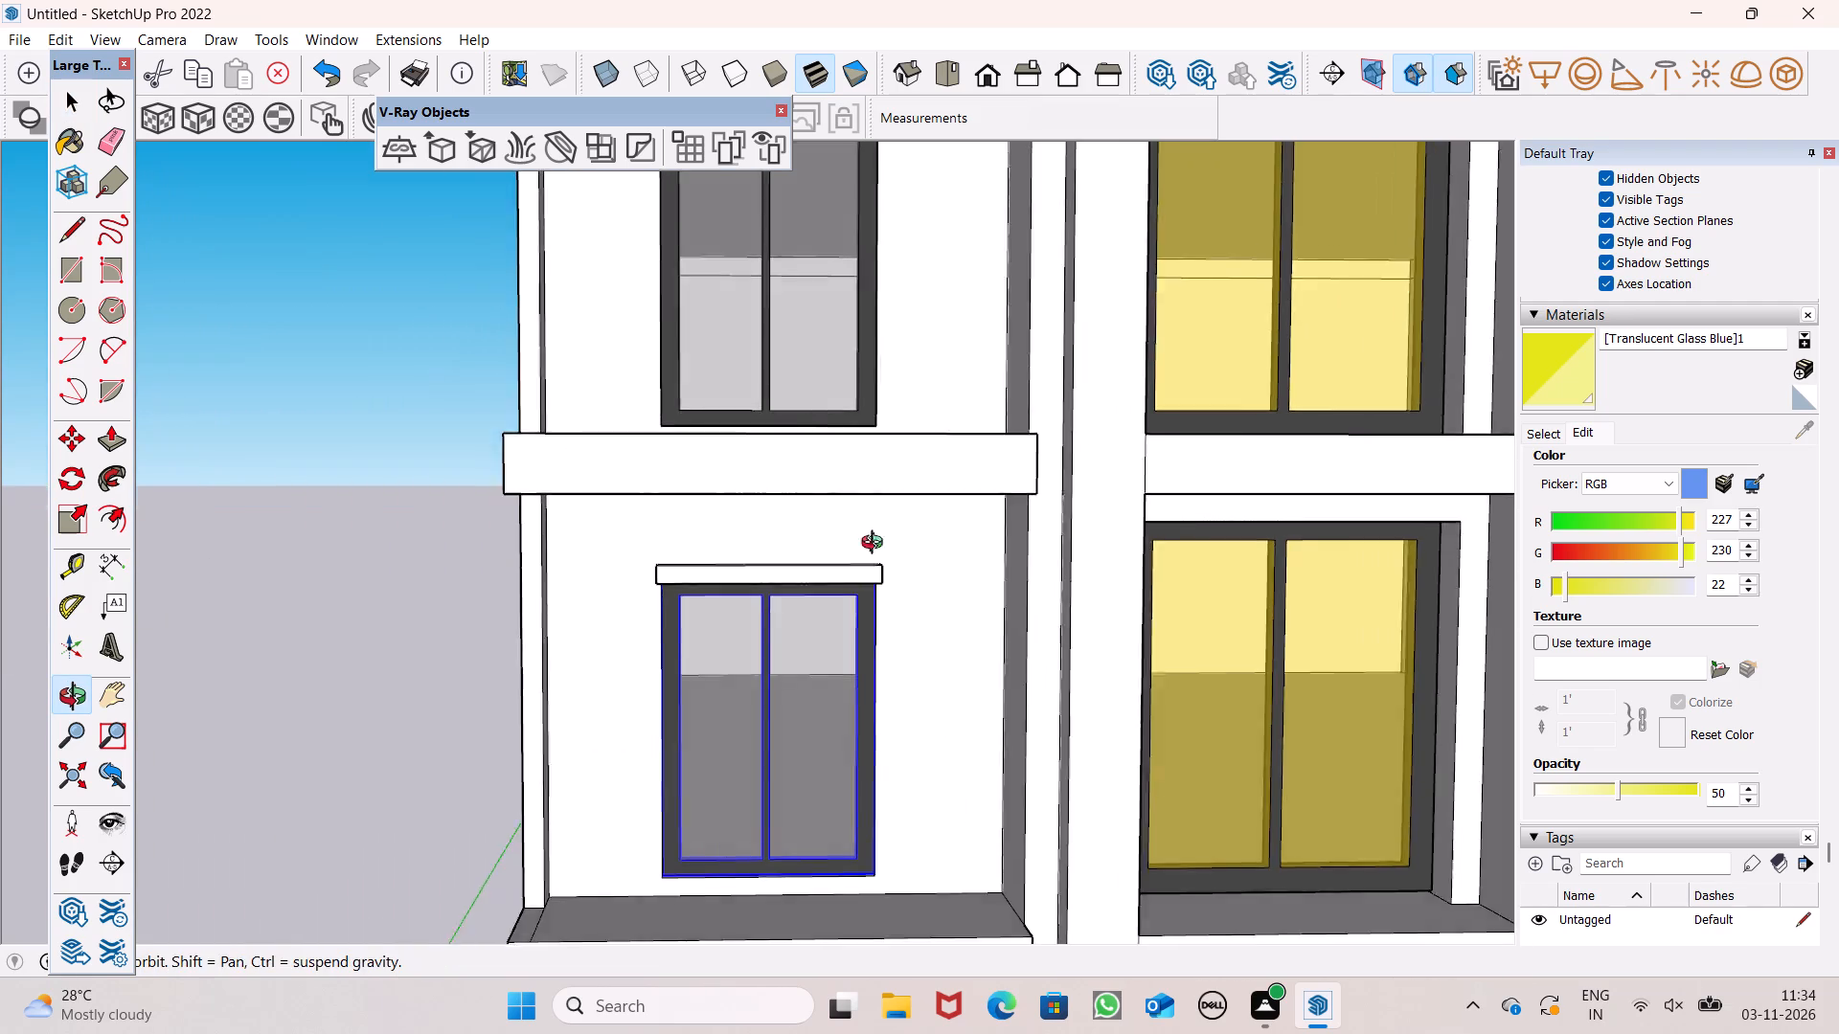
pyautogui.moveTo(876, 545); pyautogui.dragTo(916, 753, button='middle')
pyautogui.scroll(14, 884, 837)
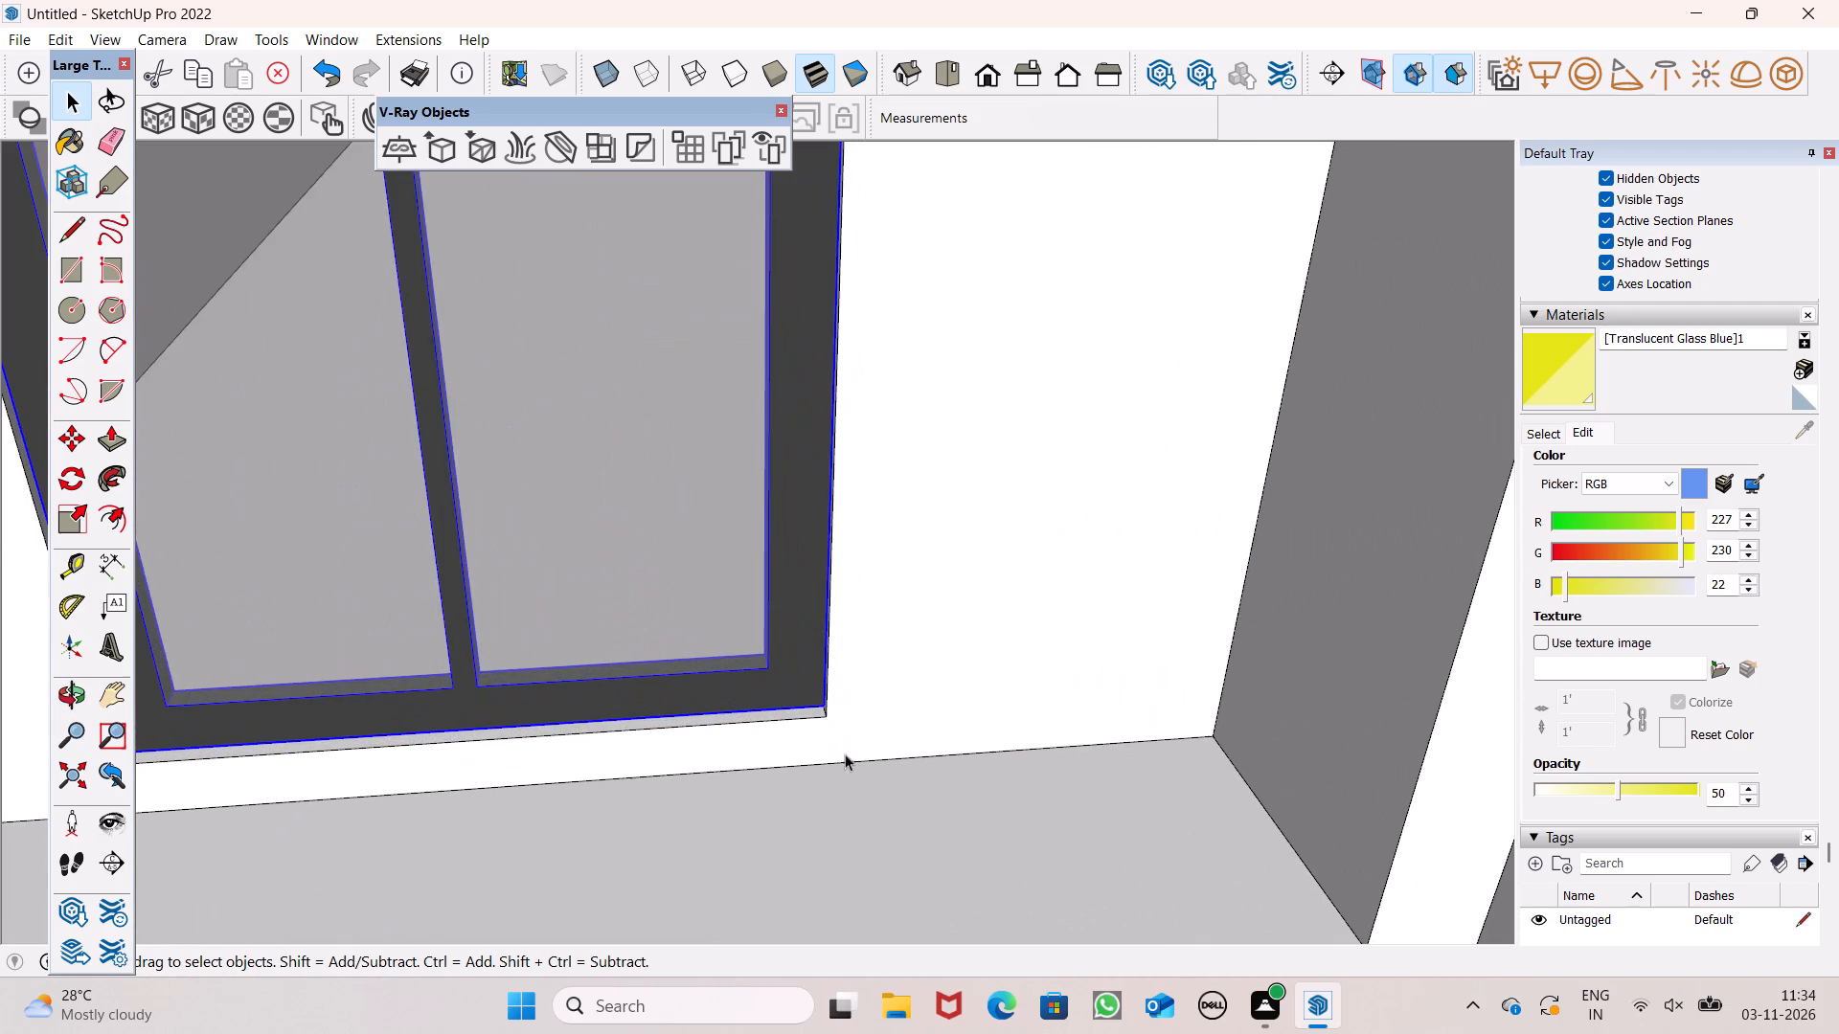
# Move the third-floor window about 3 11/16" so its rear lower right corner meets the opening's inner corner.
pyautogui.scroll(8, 799, 739)
pyautogui.scroll(-2, 915, 579)
pyautogui.moveTo(833, 654); pyautogui.dragTo(819, 609, button='middle')
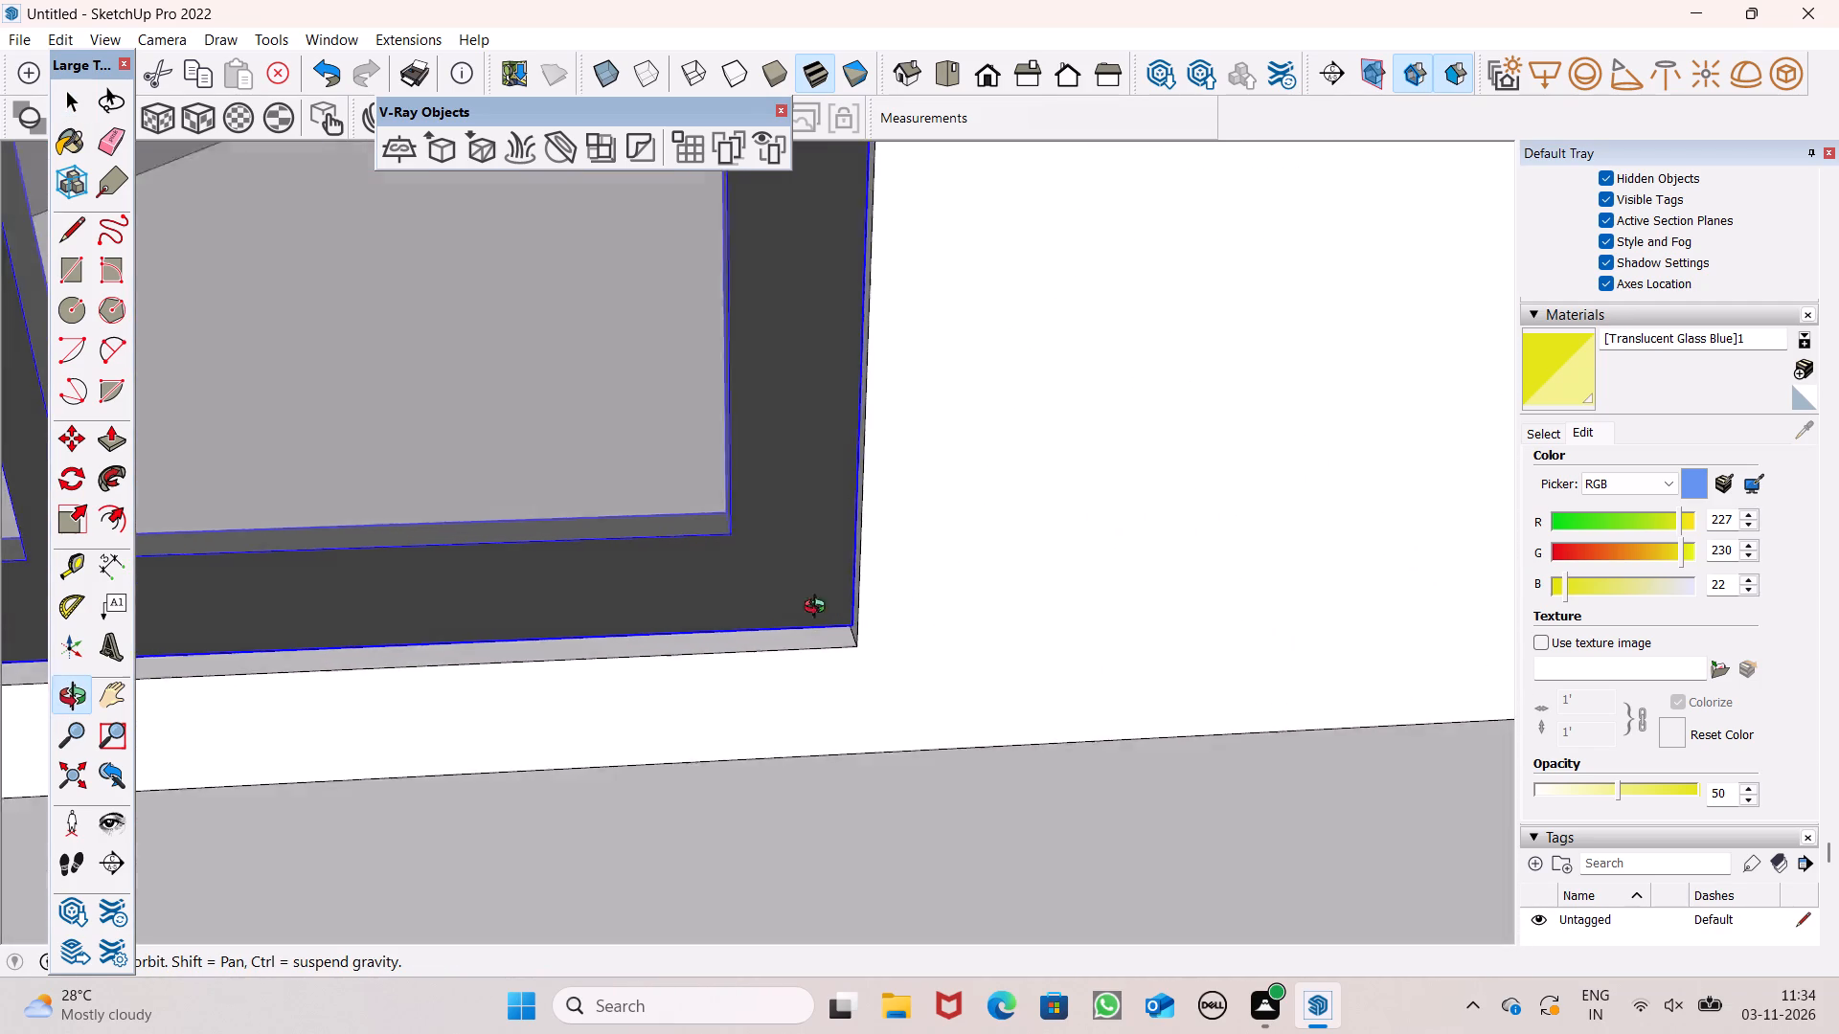
pyautogui.moveTo(819, 609); pyautogui.dragTo(790, 543, button='middle')
pyautogui.scroll(7, 656, 528)
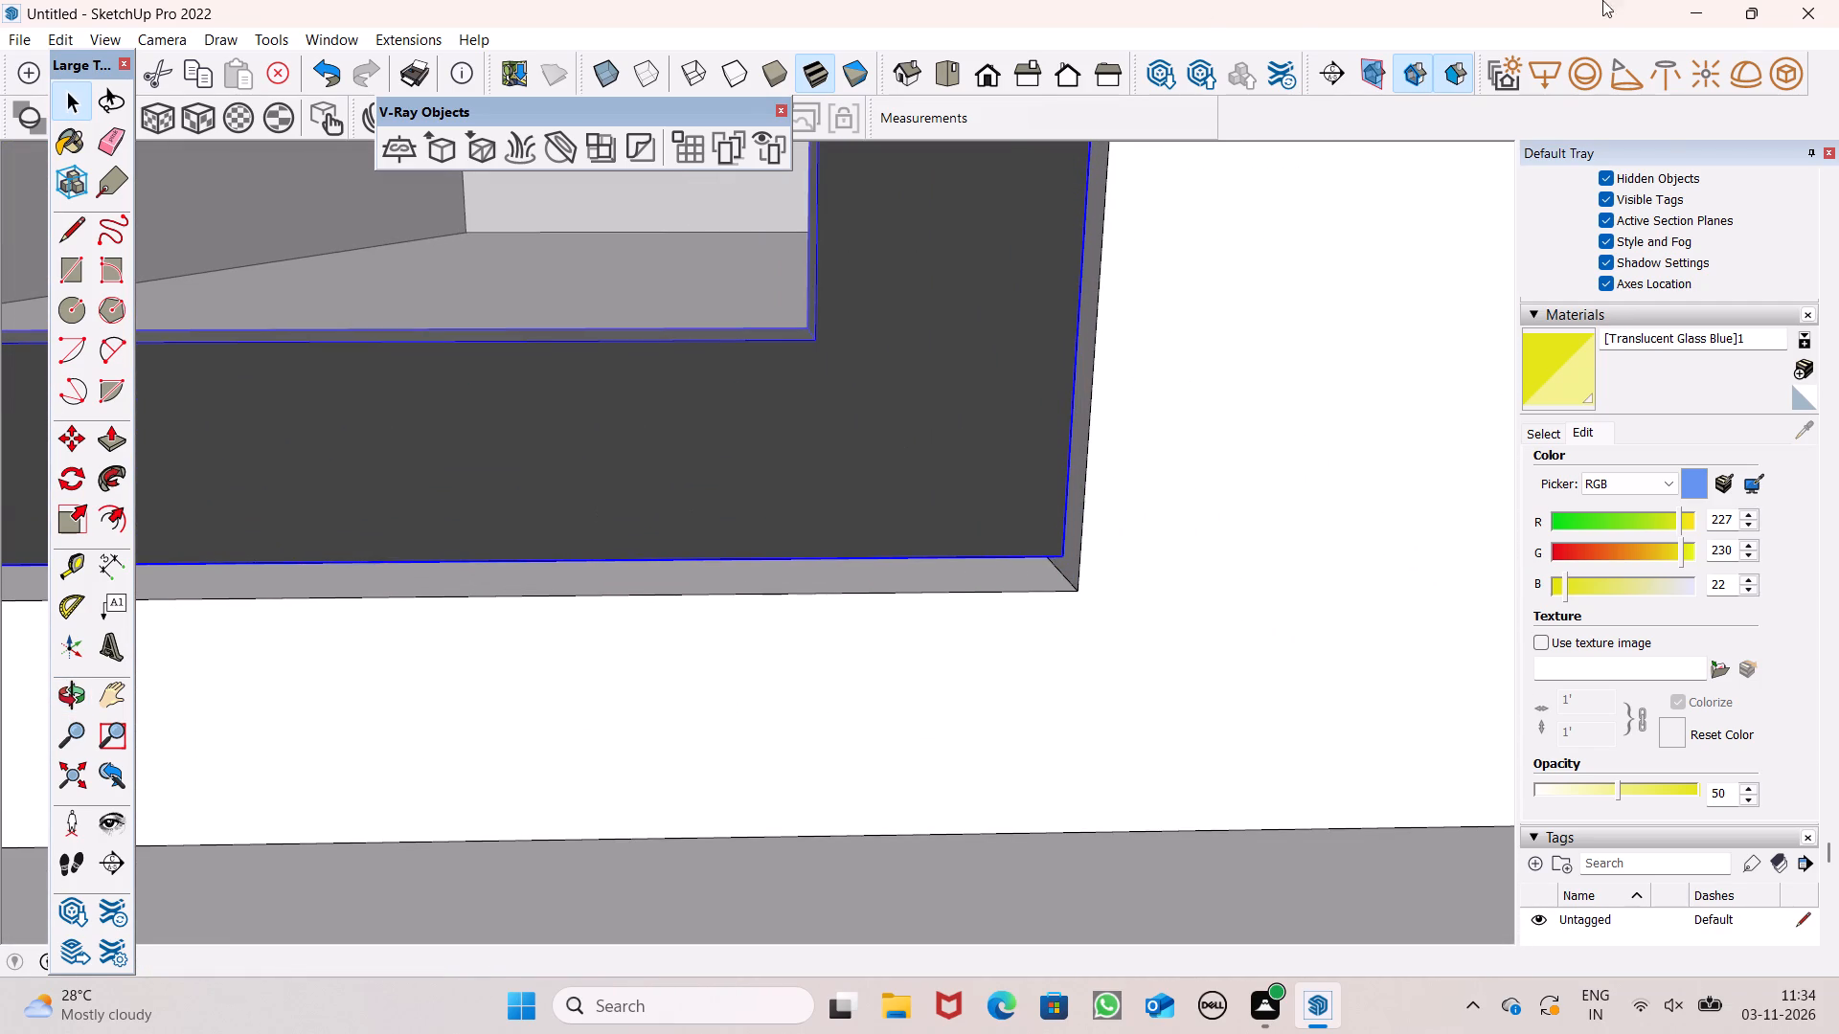
pyautogui.scroll(-3, 833, 399)
pyautogui.moveTo(832, 455); pyautogui.dragTo(831, 457, button='middle')
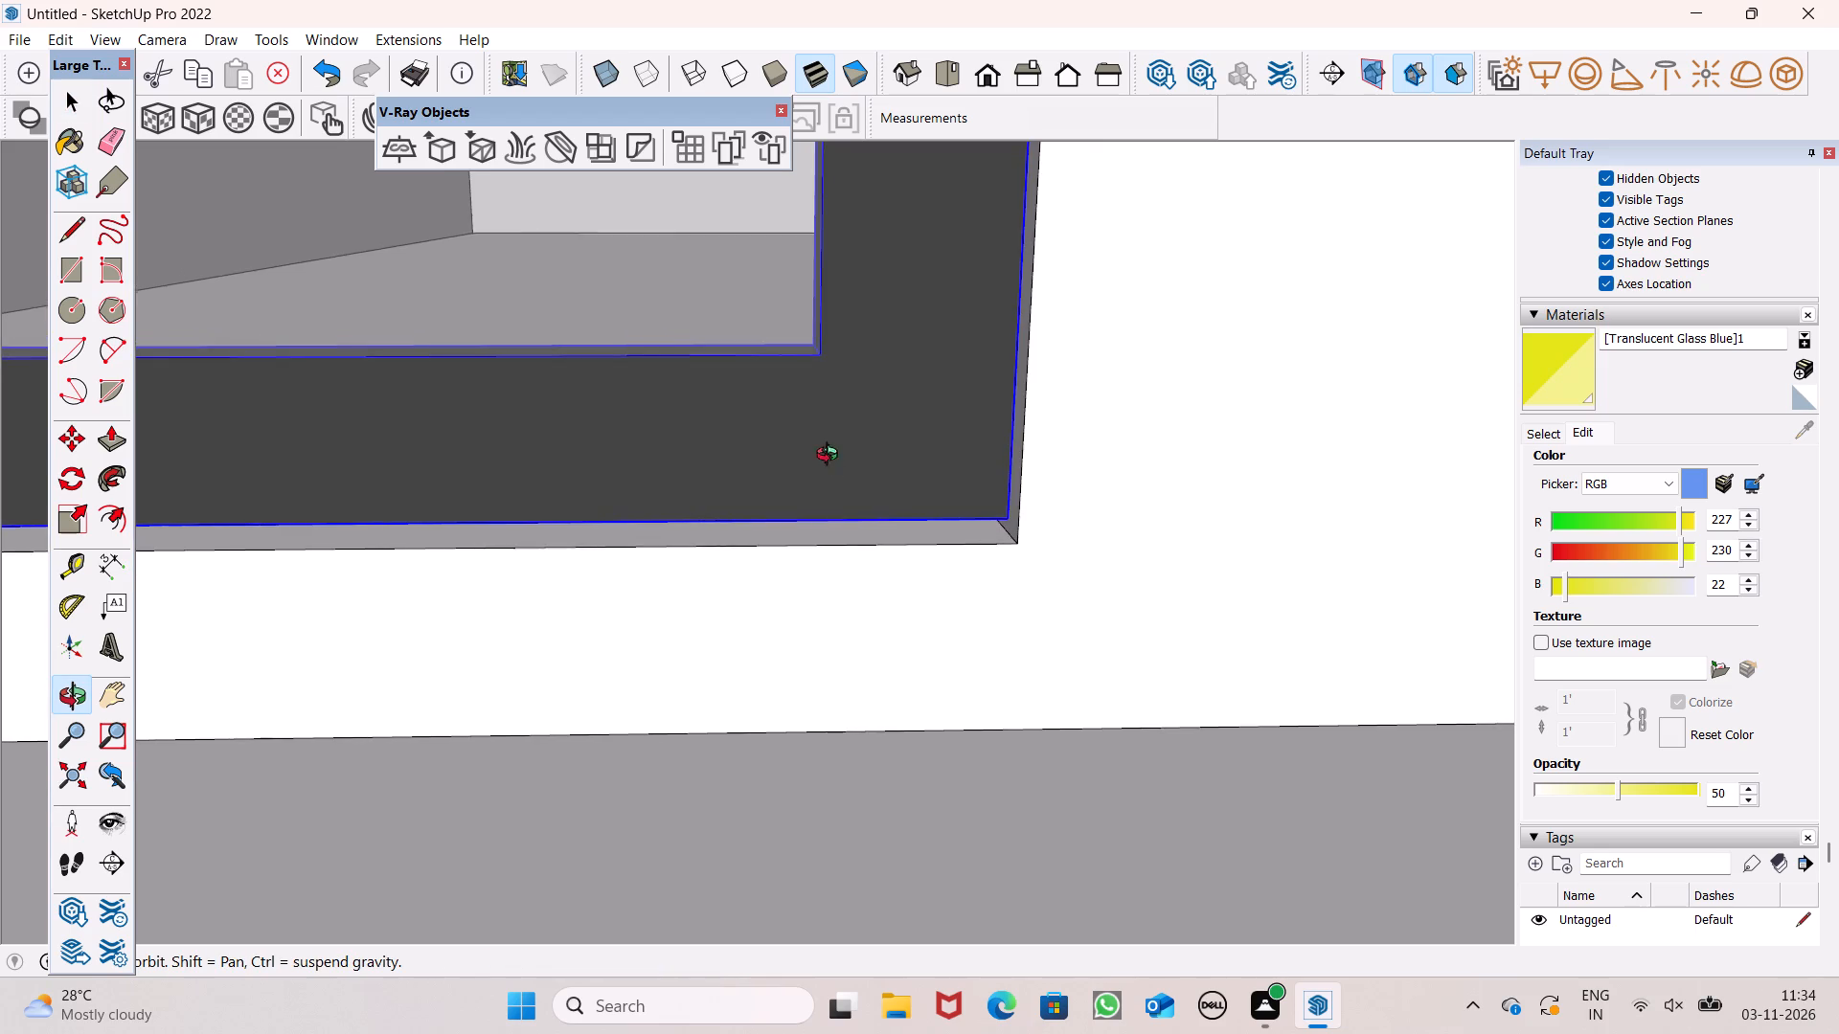
pyautogui.moveTo(831, 457); pyautogui.dragTo(796, 323, button='middle')
pyautogui.scroll(1, 914, 459)
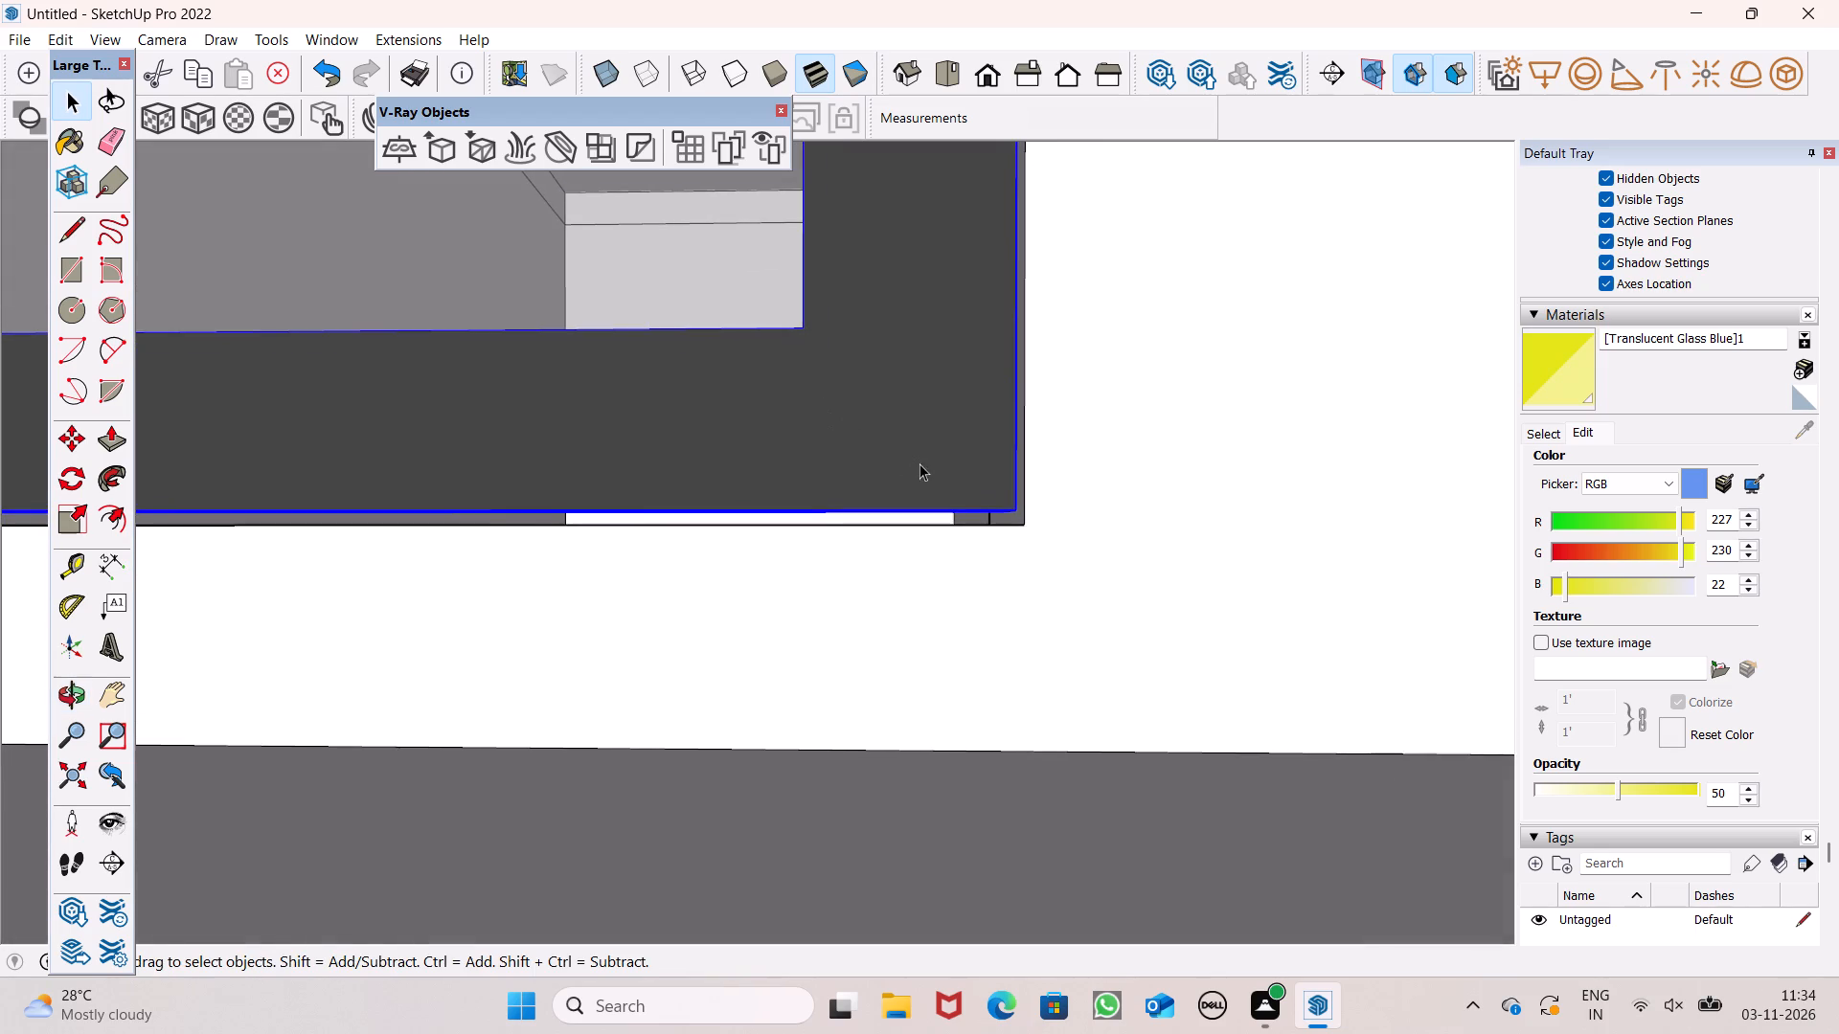
pyautogui.scroll(7, 940, 489)
pyautogui.scroll(2, 1038, 521)
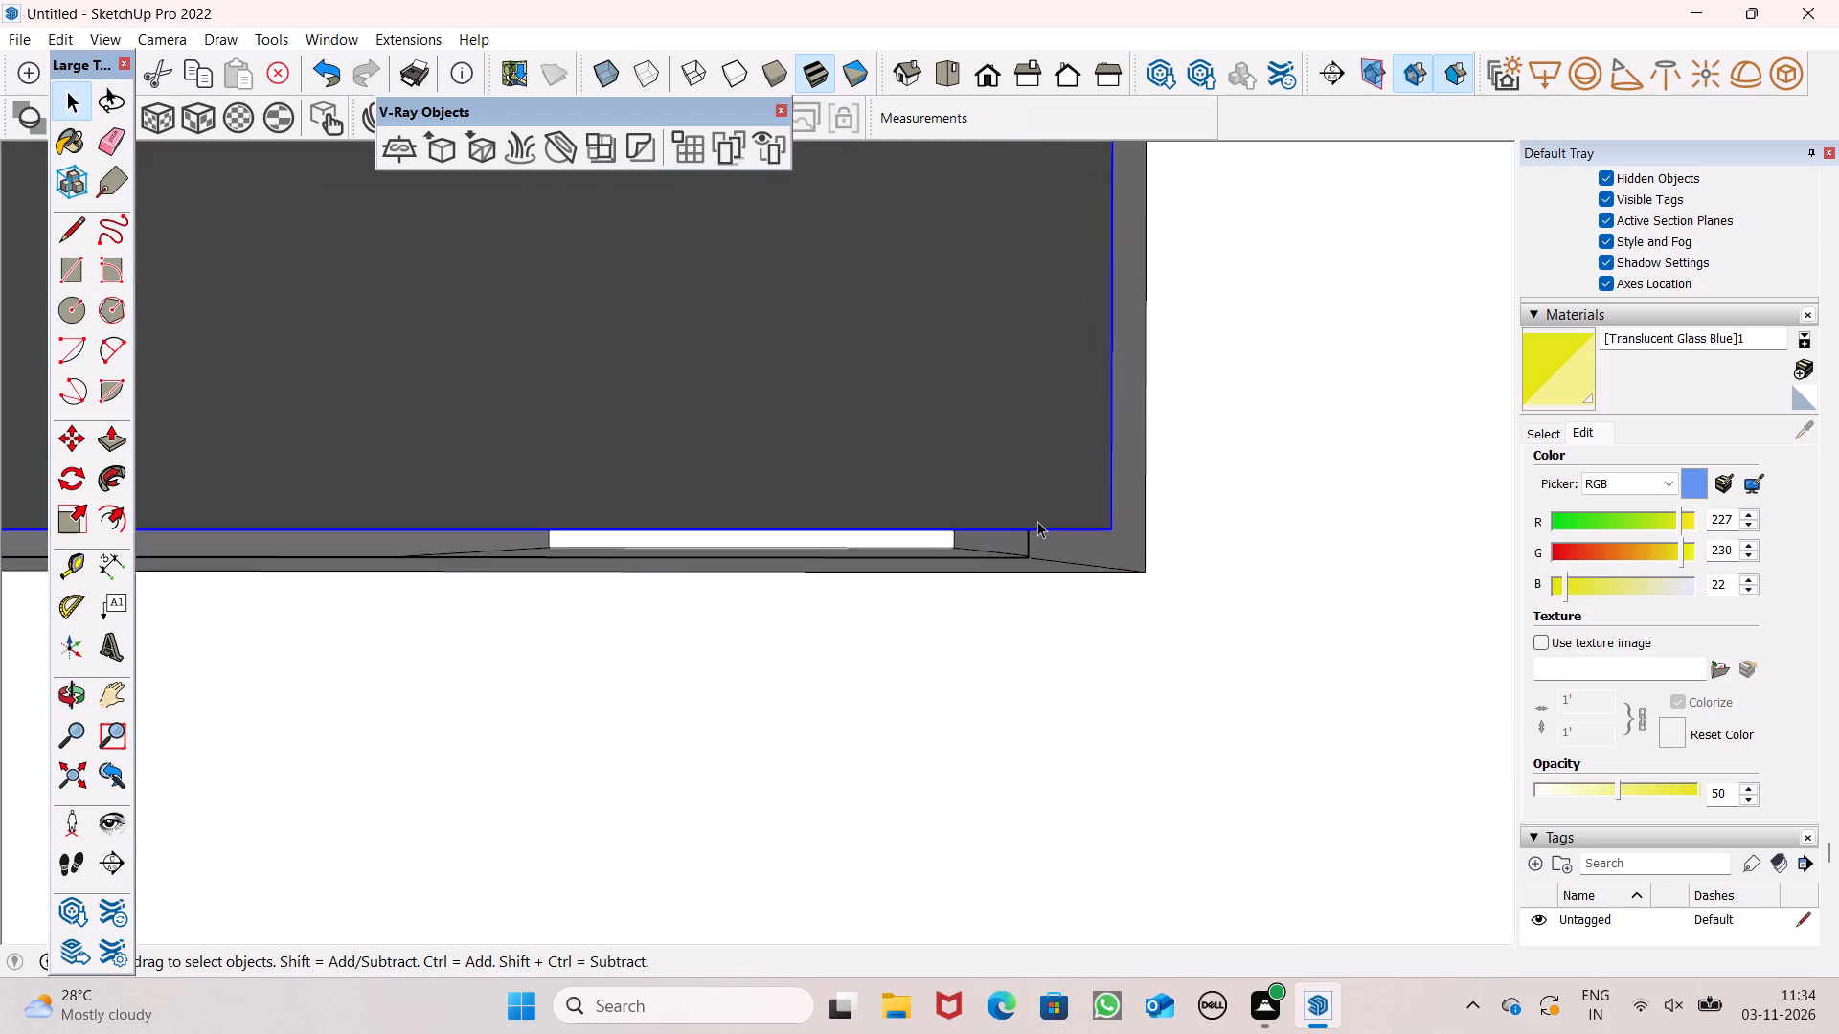
pyautogui.scroll(5, 1037, 521)
pyautogui.press('m')
pyautogui.press('Return')
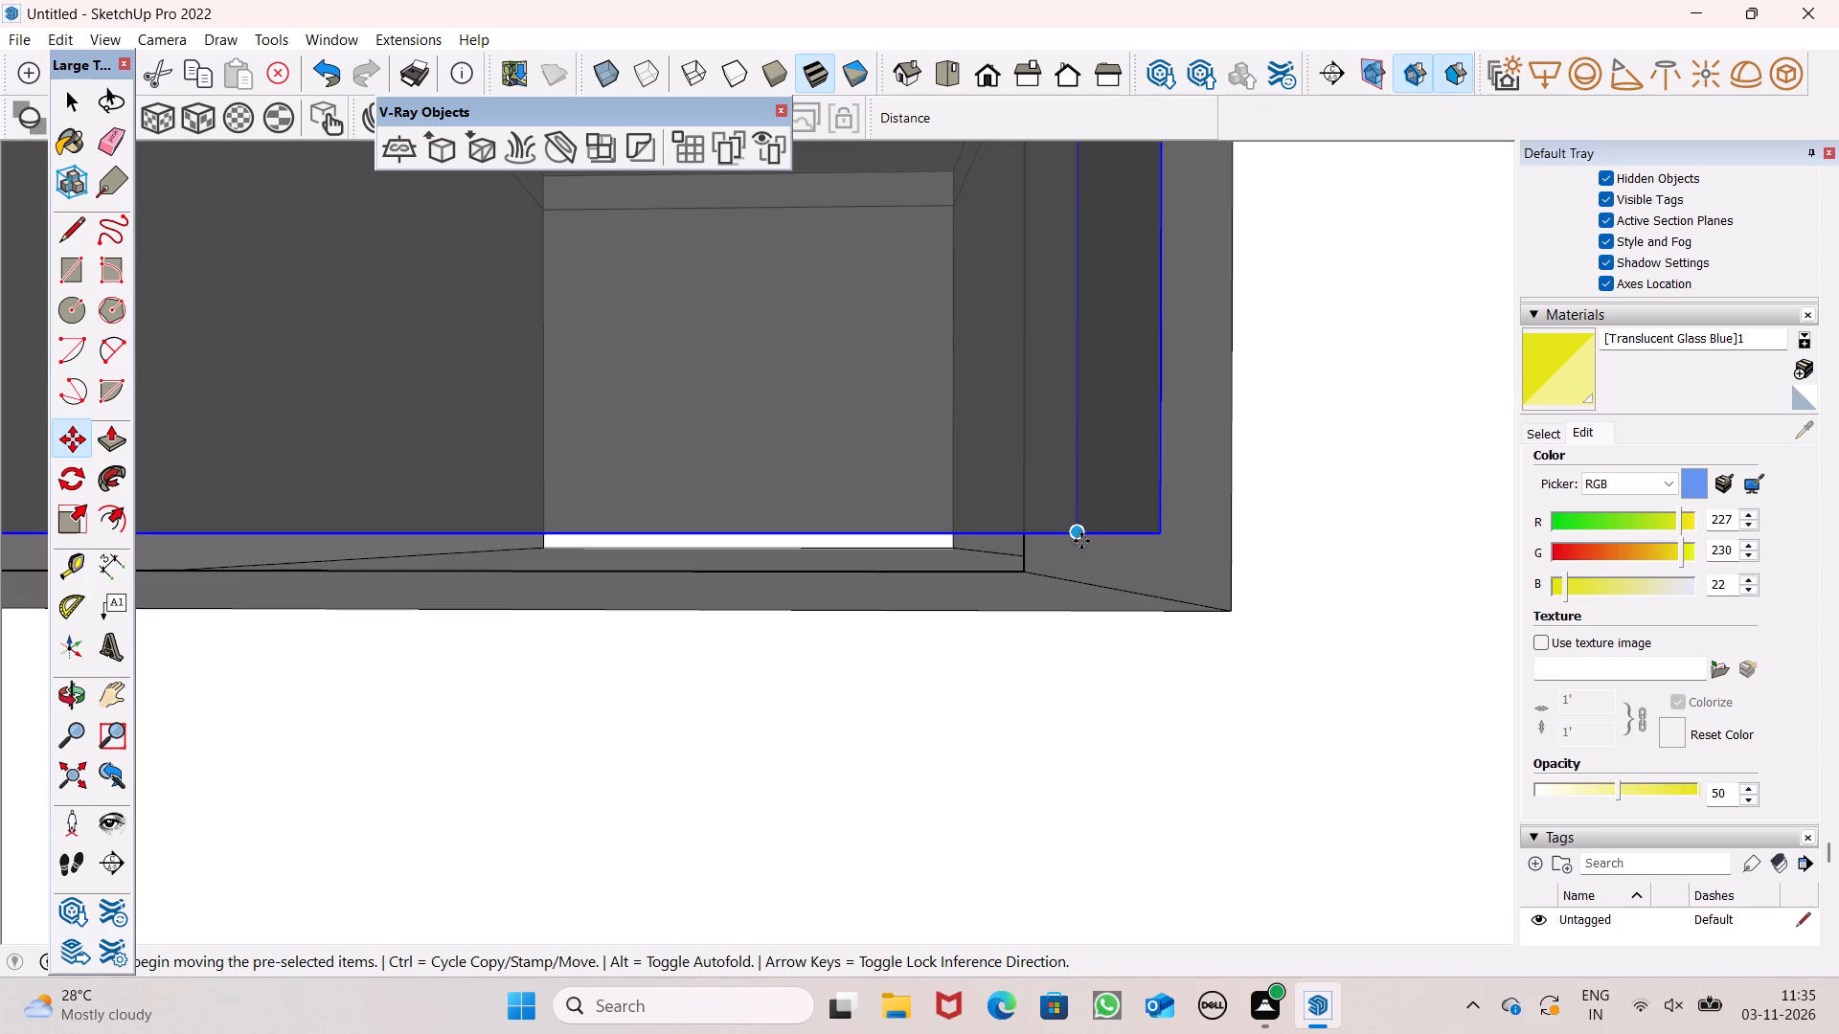
pyautogui.moveTo(1081, 541); pyautogui.dragTo(1036, 567)
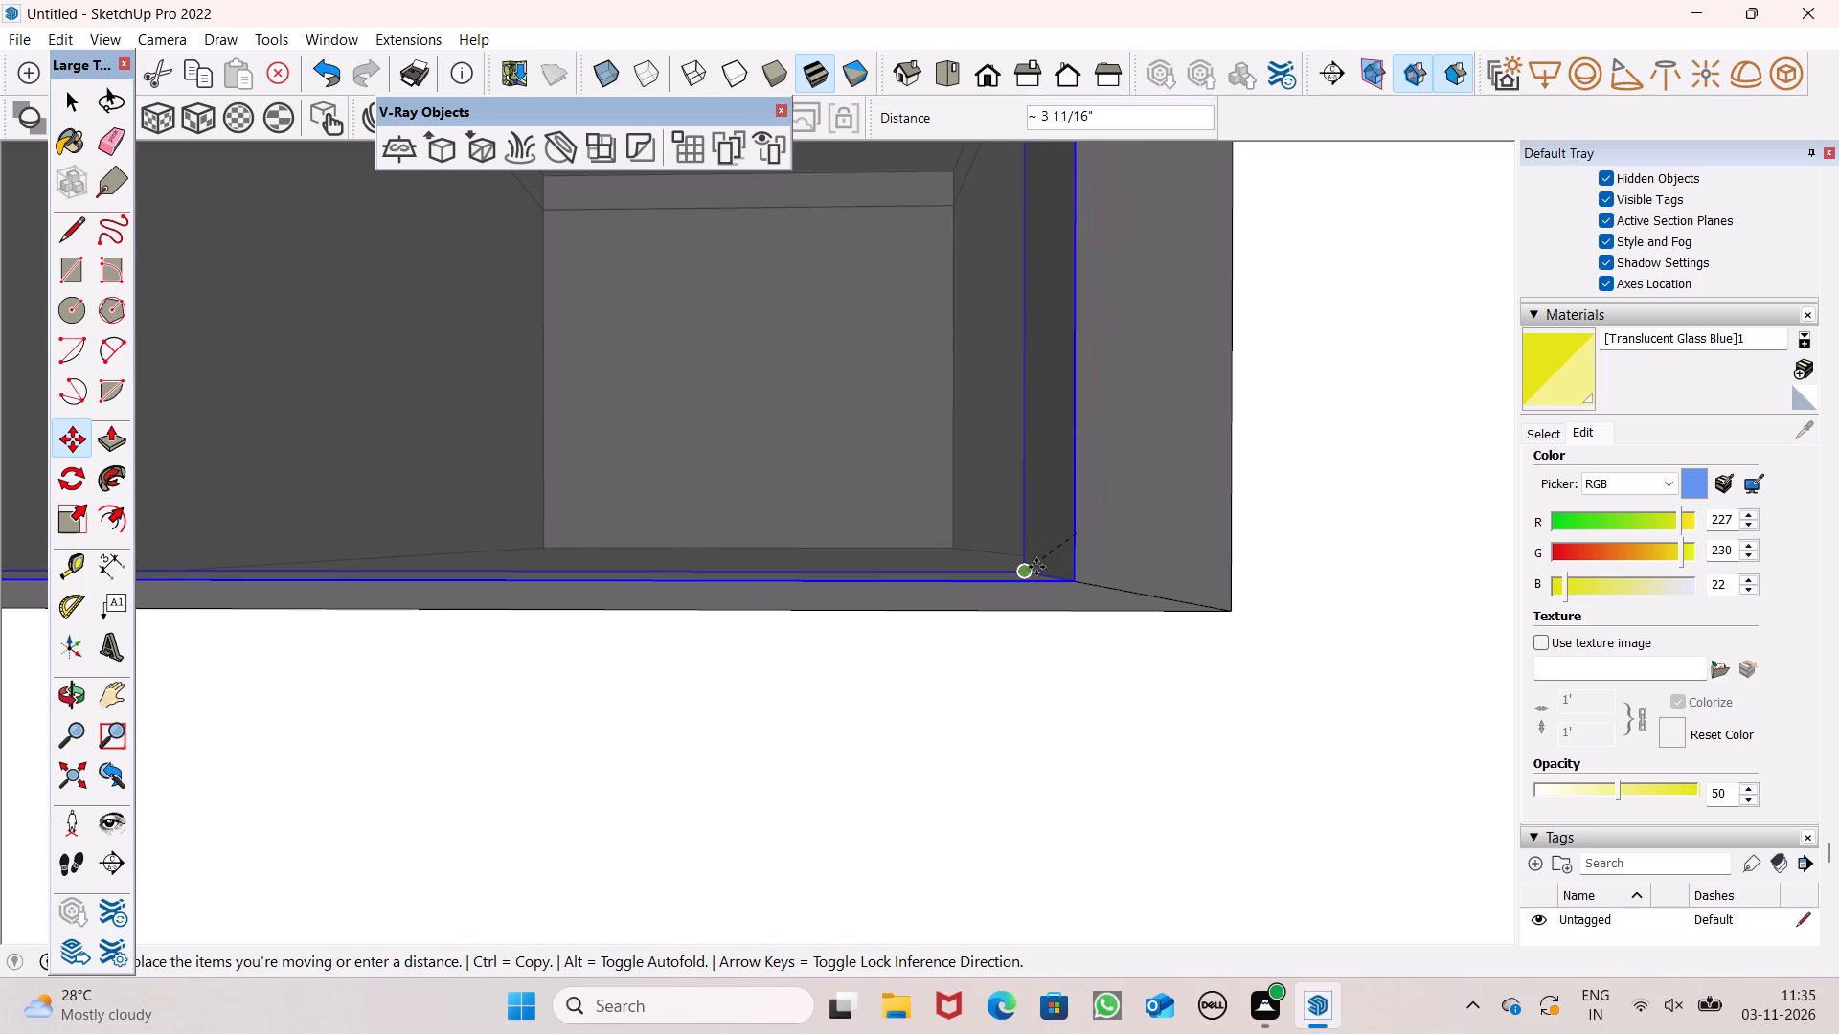
pyautogui.moveTo(1036, 567); pyautogui.dragTo(1036, 573)
# Move the third-floor window about 1" outward along the opening's lower right corner edge, and end the move.
pyautogui.moveTo(1124, 592); pyautogui.dragTo(1111, 719, button='middle')
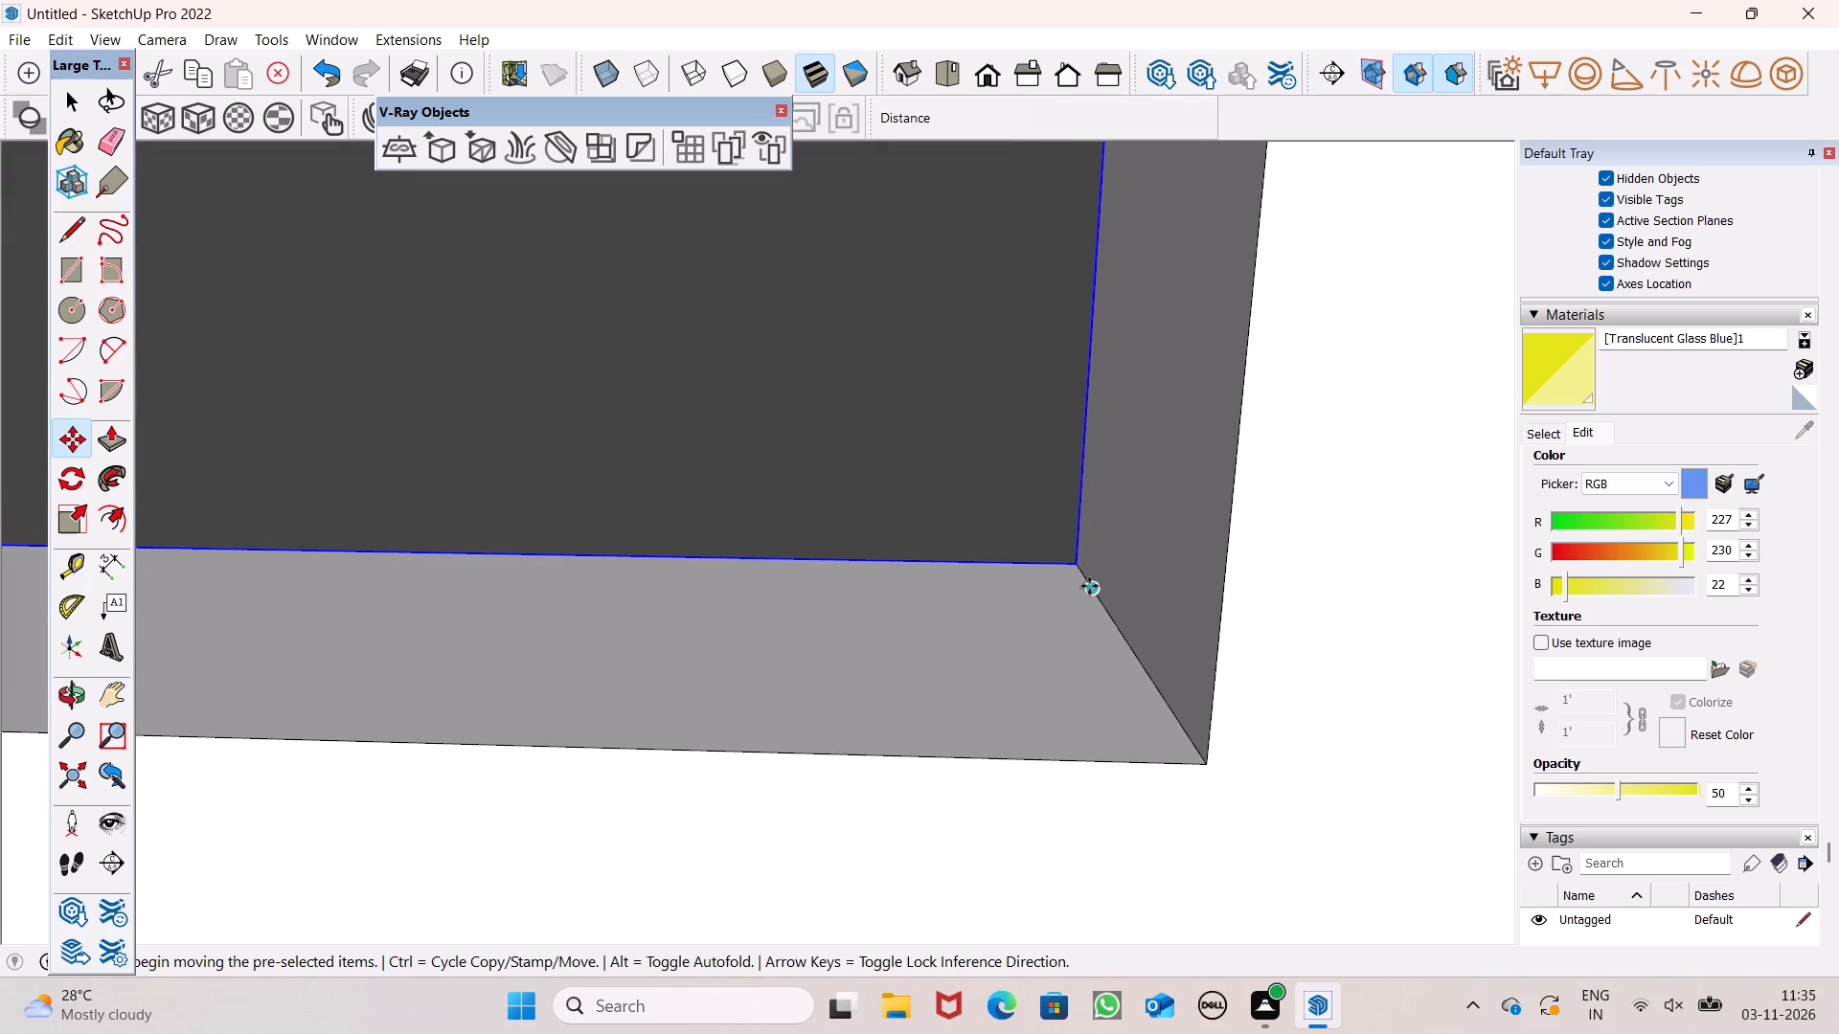
pyautogui.moveTo(1083, 560); pyautogui.dragTo(1093, 589)
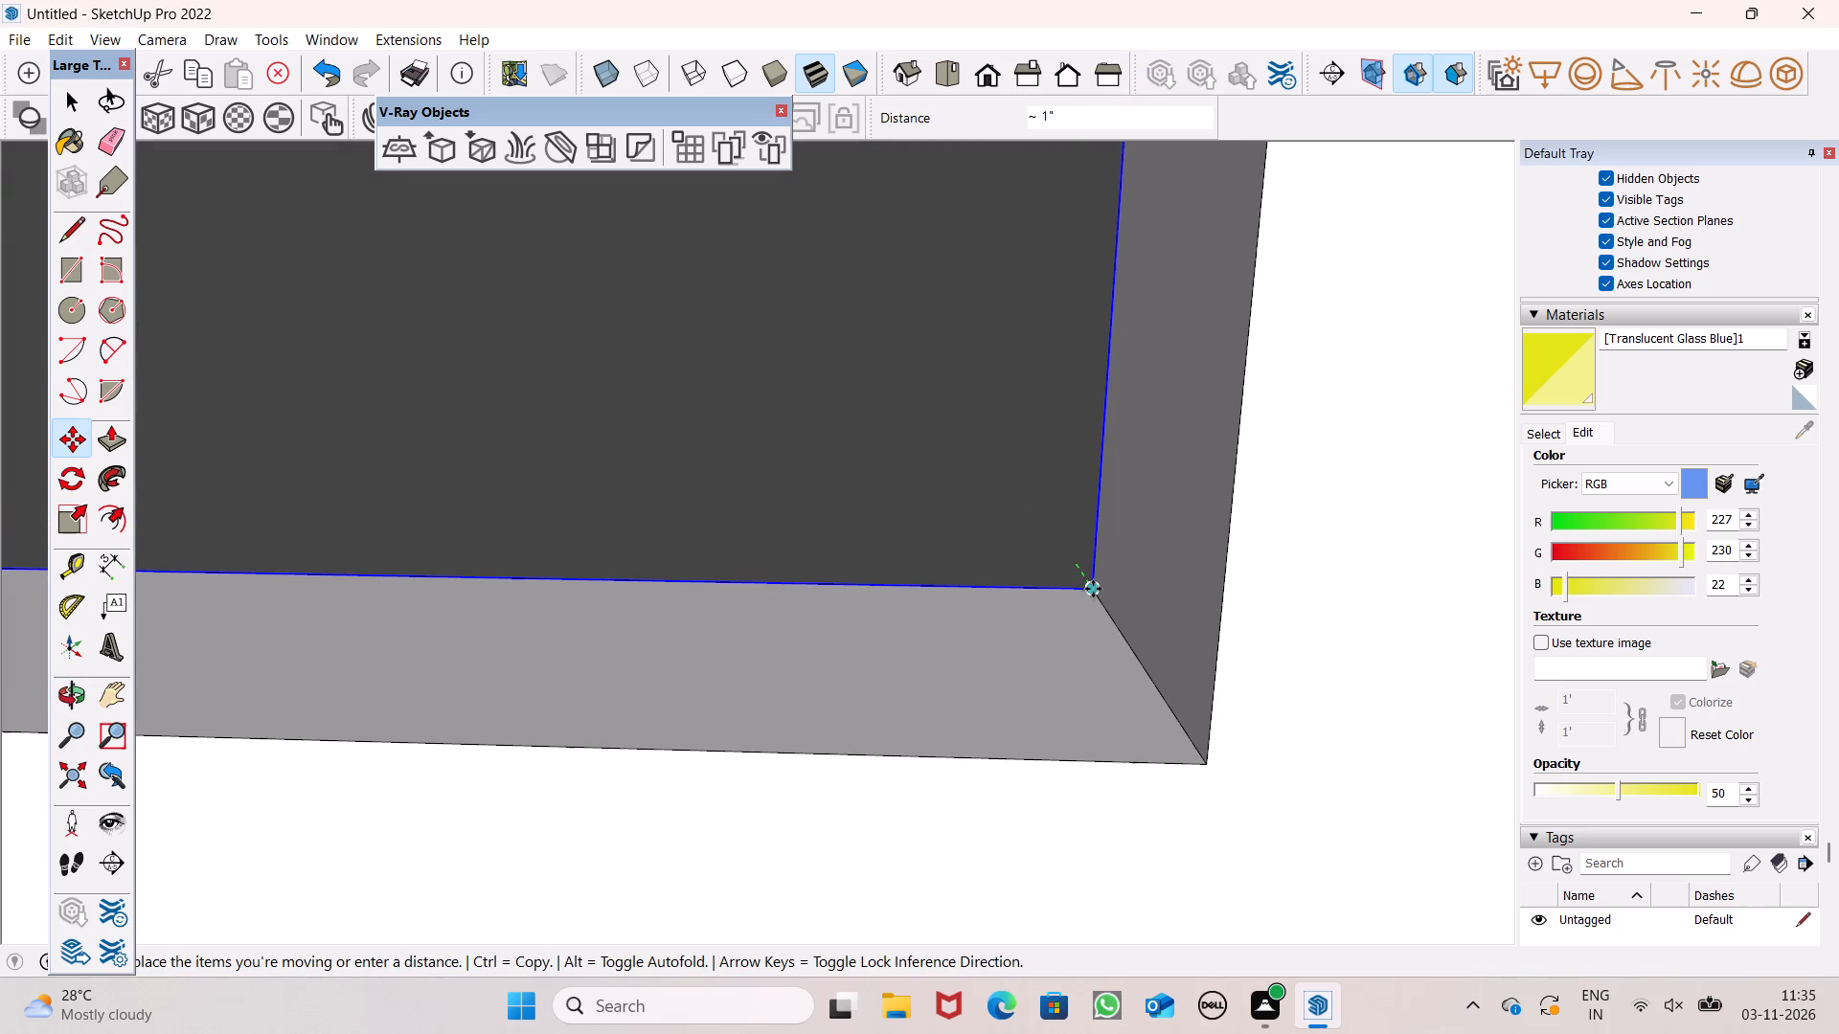
pyautogui.moveTo(1093, 589); pyautogui.dragTo(1093, 591)
pyautogui.press('space')
# Move the third-floor window farther outward along the opening's lower right corner edge, then end the move and clear the selection.
pyautogui.scroll(-20, 1040, 460)
pyautogui.scroll(-9, 1040, 460)
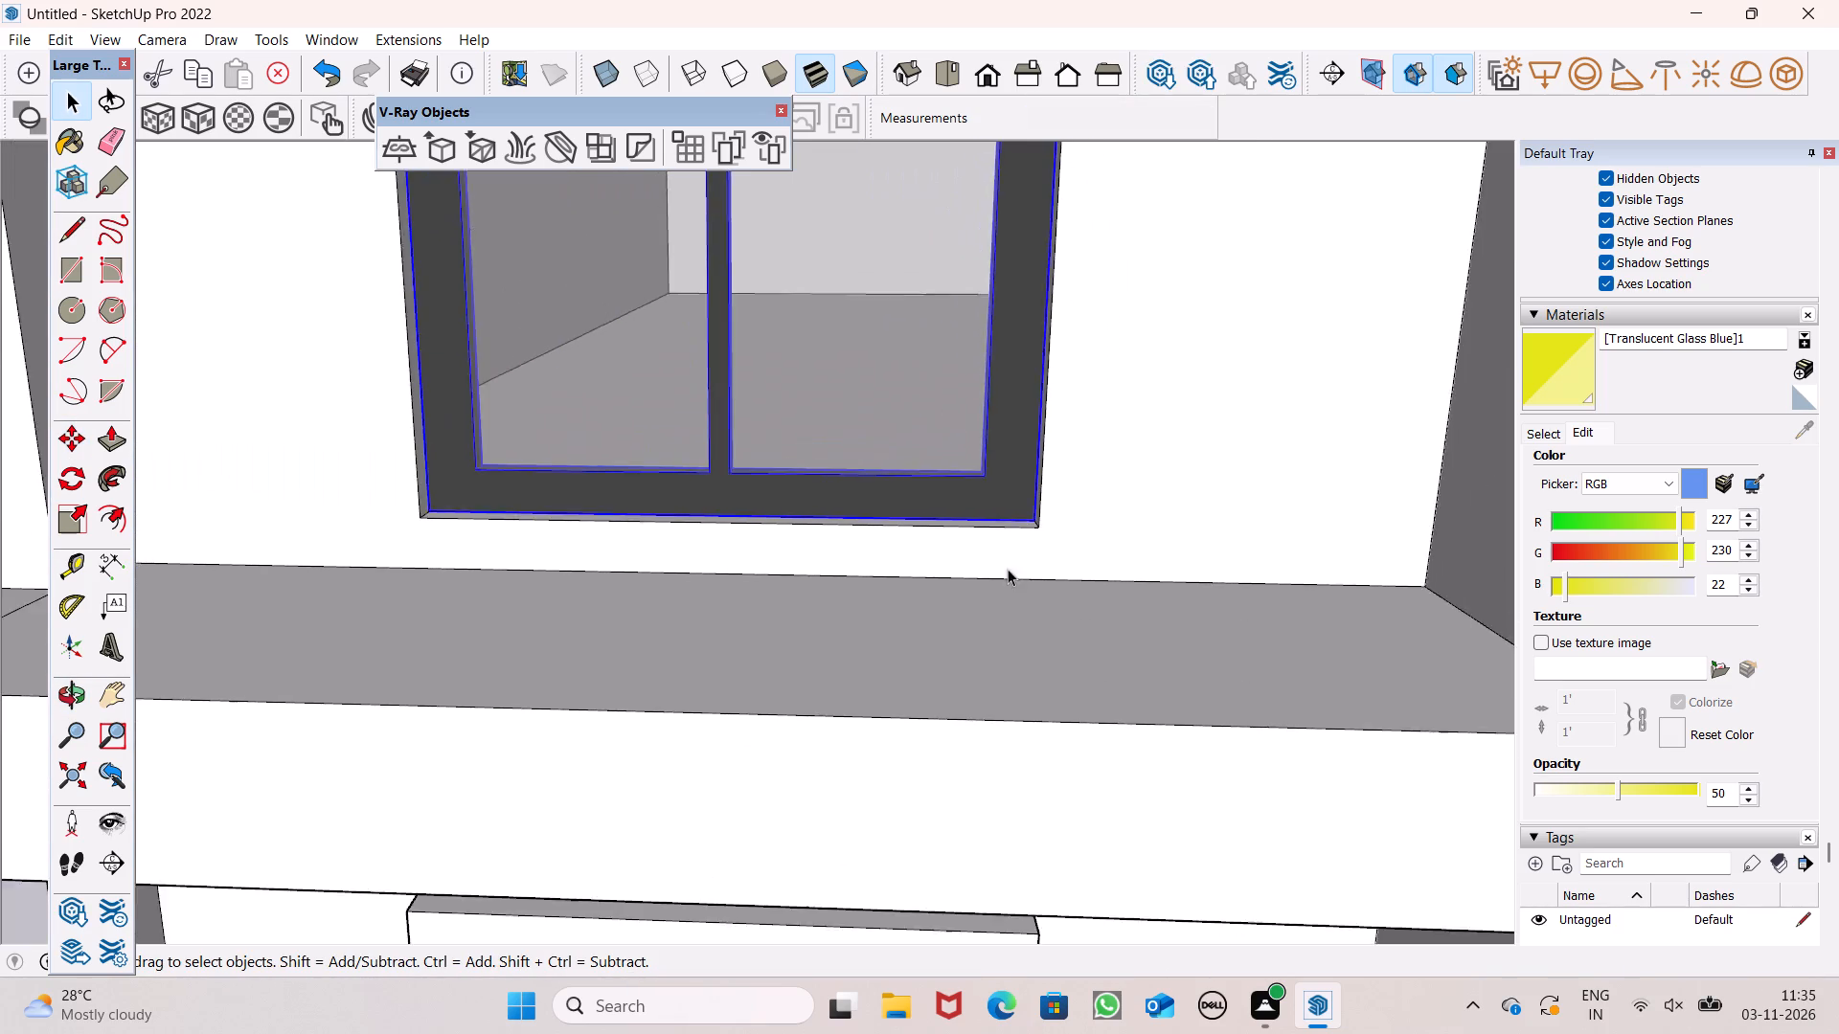
pyautogui.moveTo(1009, 572); pyautogui.dragTo(993, 870, button='middle')
pyautogui.scroll(8, 1027, 680)
pyautogui.scroll(6, 1003, 519)
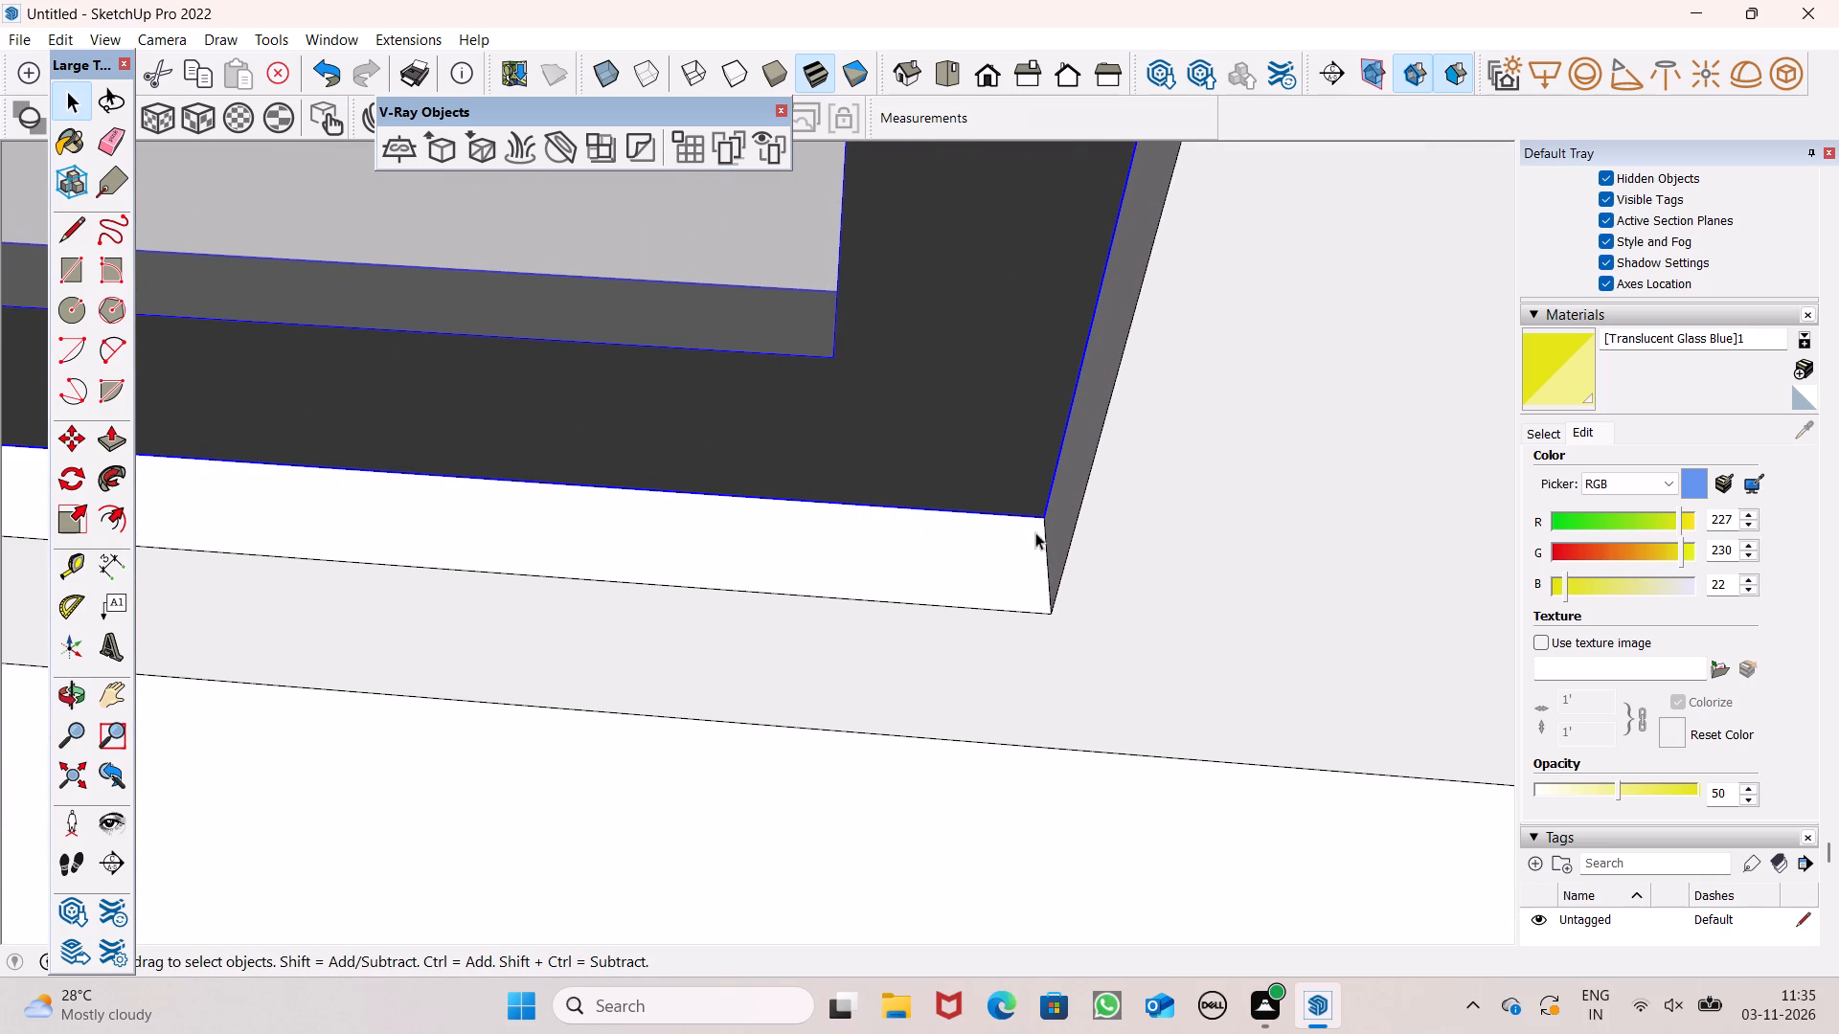
pyautogui.press('m')
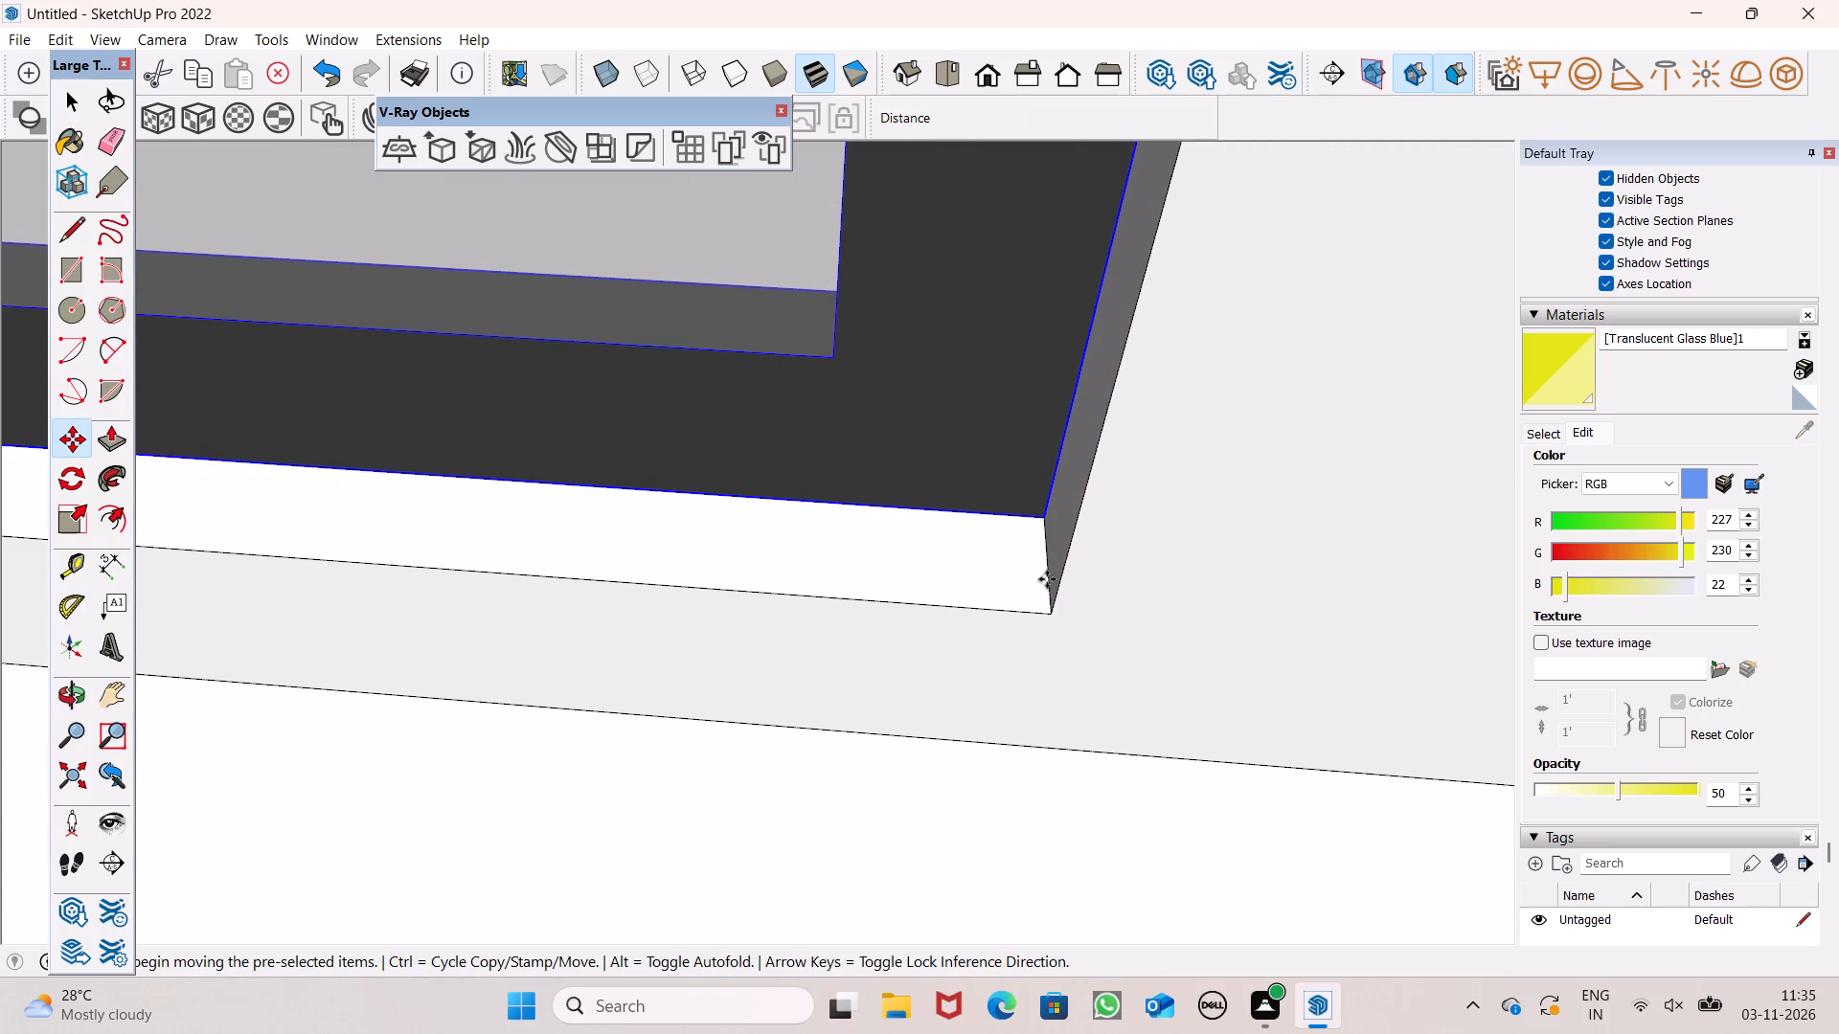
pyautogui.press('Return')
pyautogui.scroll(4, 1033, 529)
pyautogui.moveTo(1051, 515); pyautogui.dragTo(1056, 554)
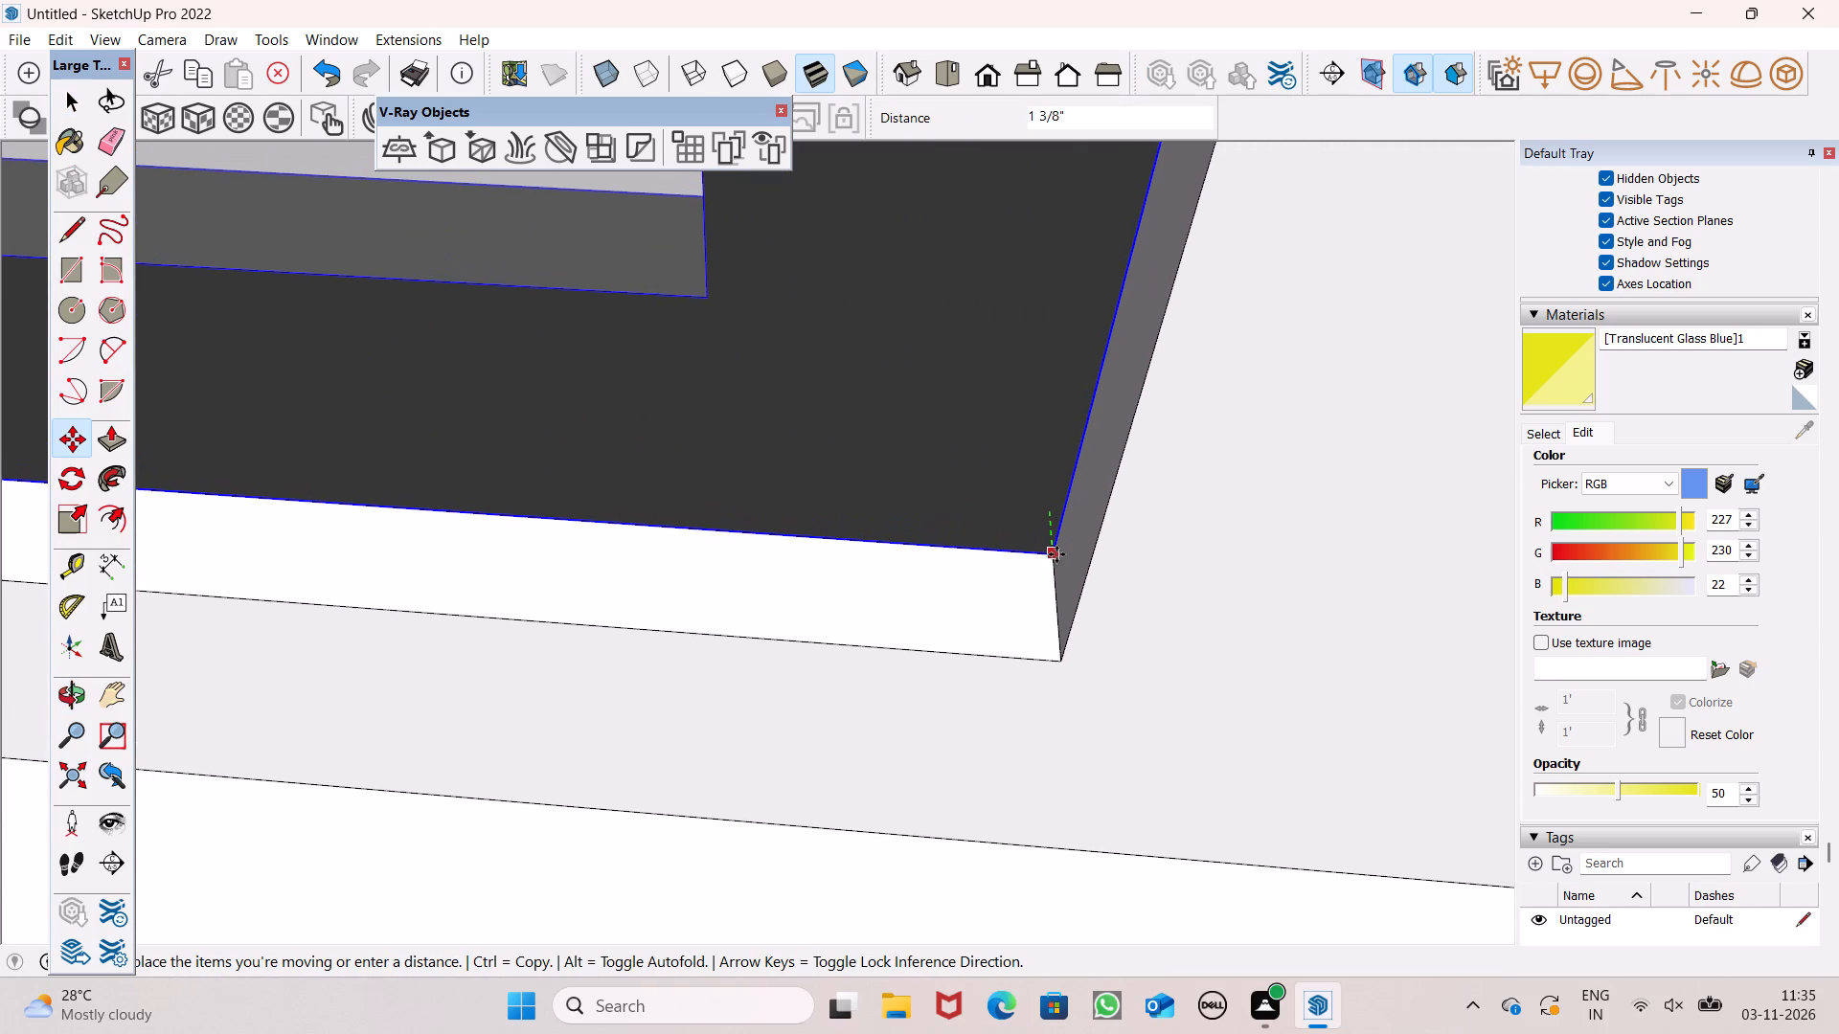
pyautogui.moveTo(1056, 554); pyautogui.dragTo(1059, 582)
pyautogui.press('space')
pyautogui.scroll(-12, 967, 491)
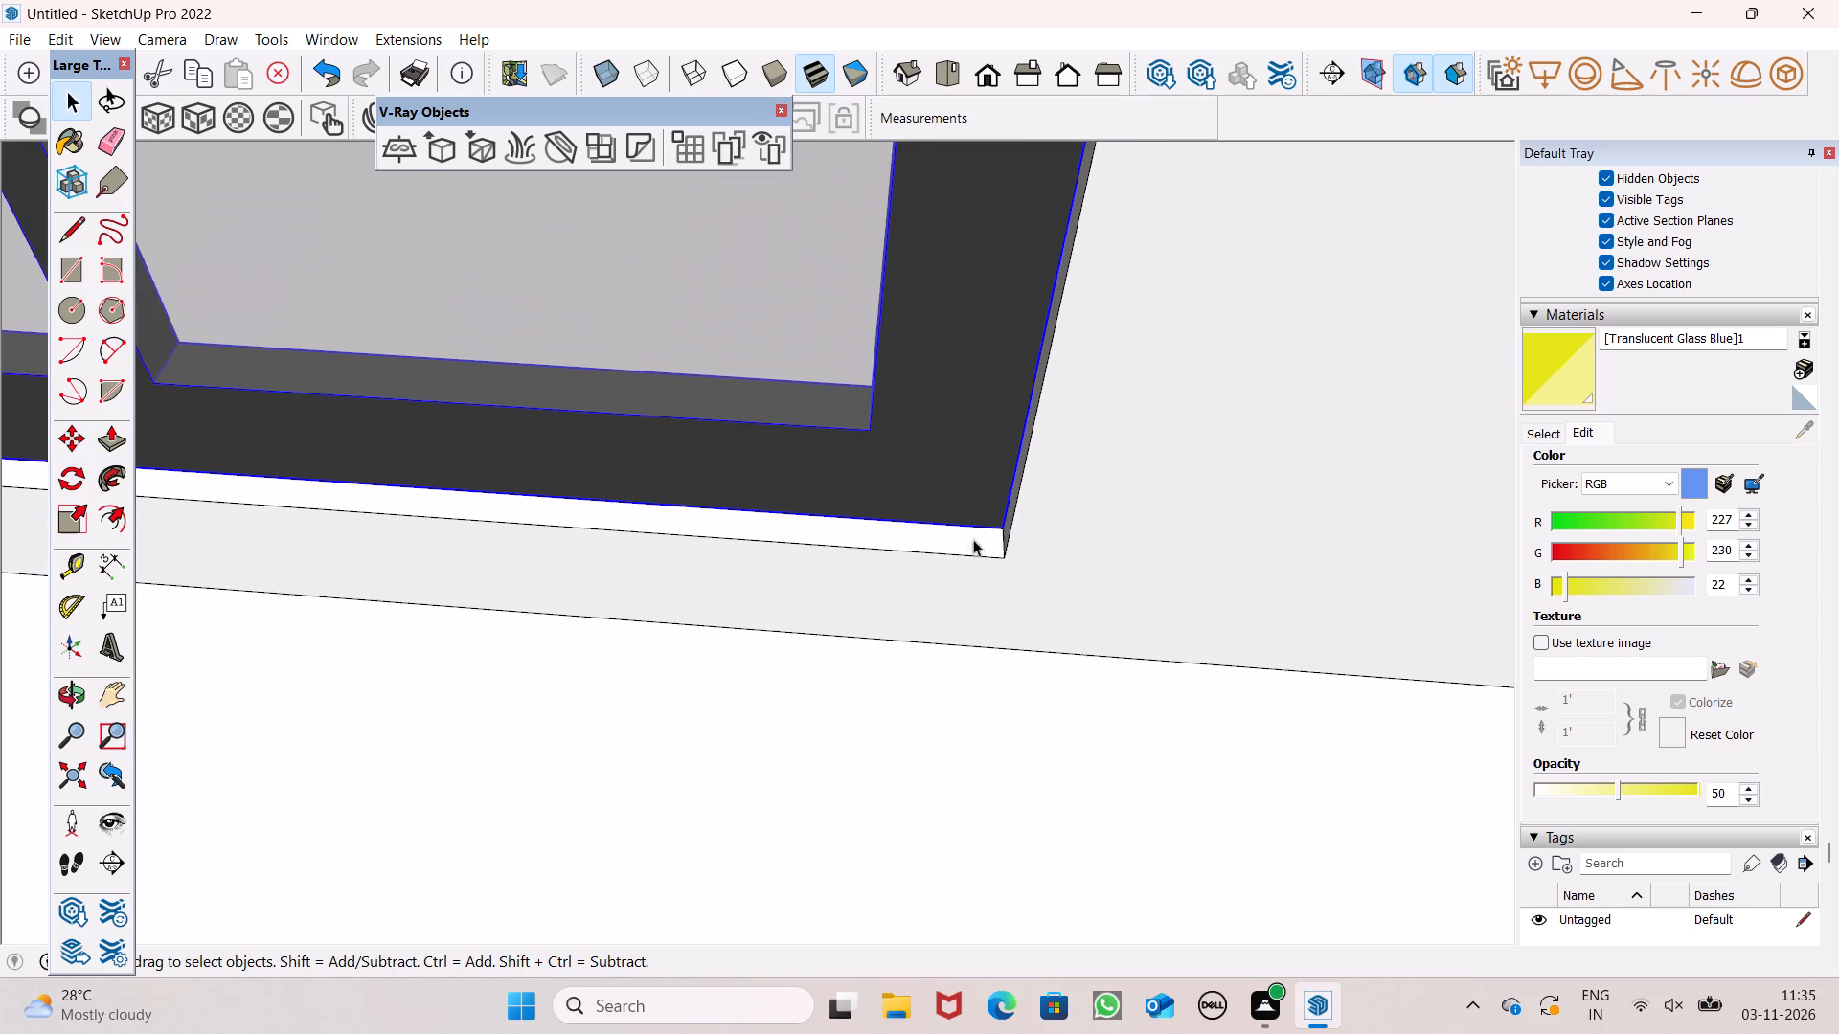
pyautogui.moveTo(977, 558); pyautogui.dragTo(1004, 449, button='middle')
pyautogui.scroll(1, 1004, 453)
pyautogui.scroll(-10, 1004, 449)
pyautogui.press('space')
pyautogui.scroll(-7, 1005, 519)
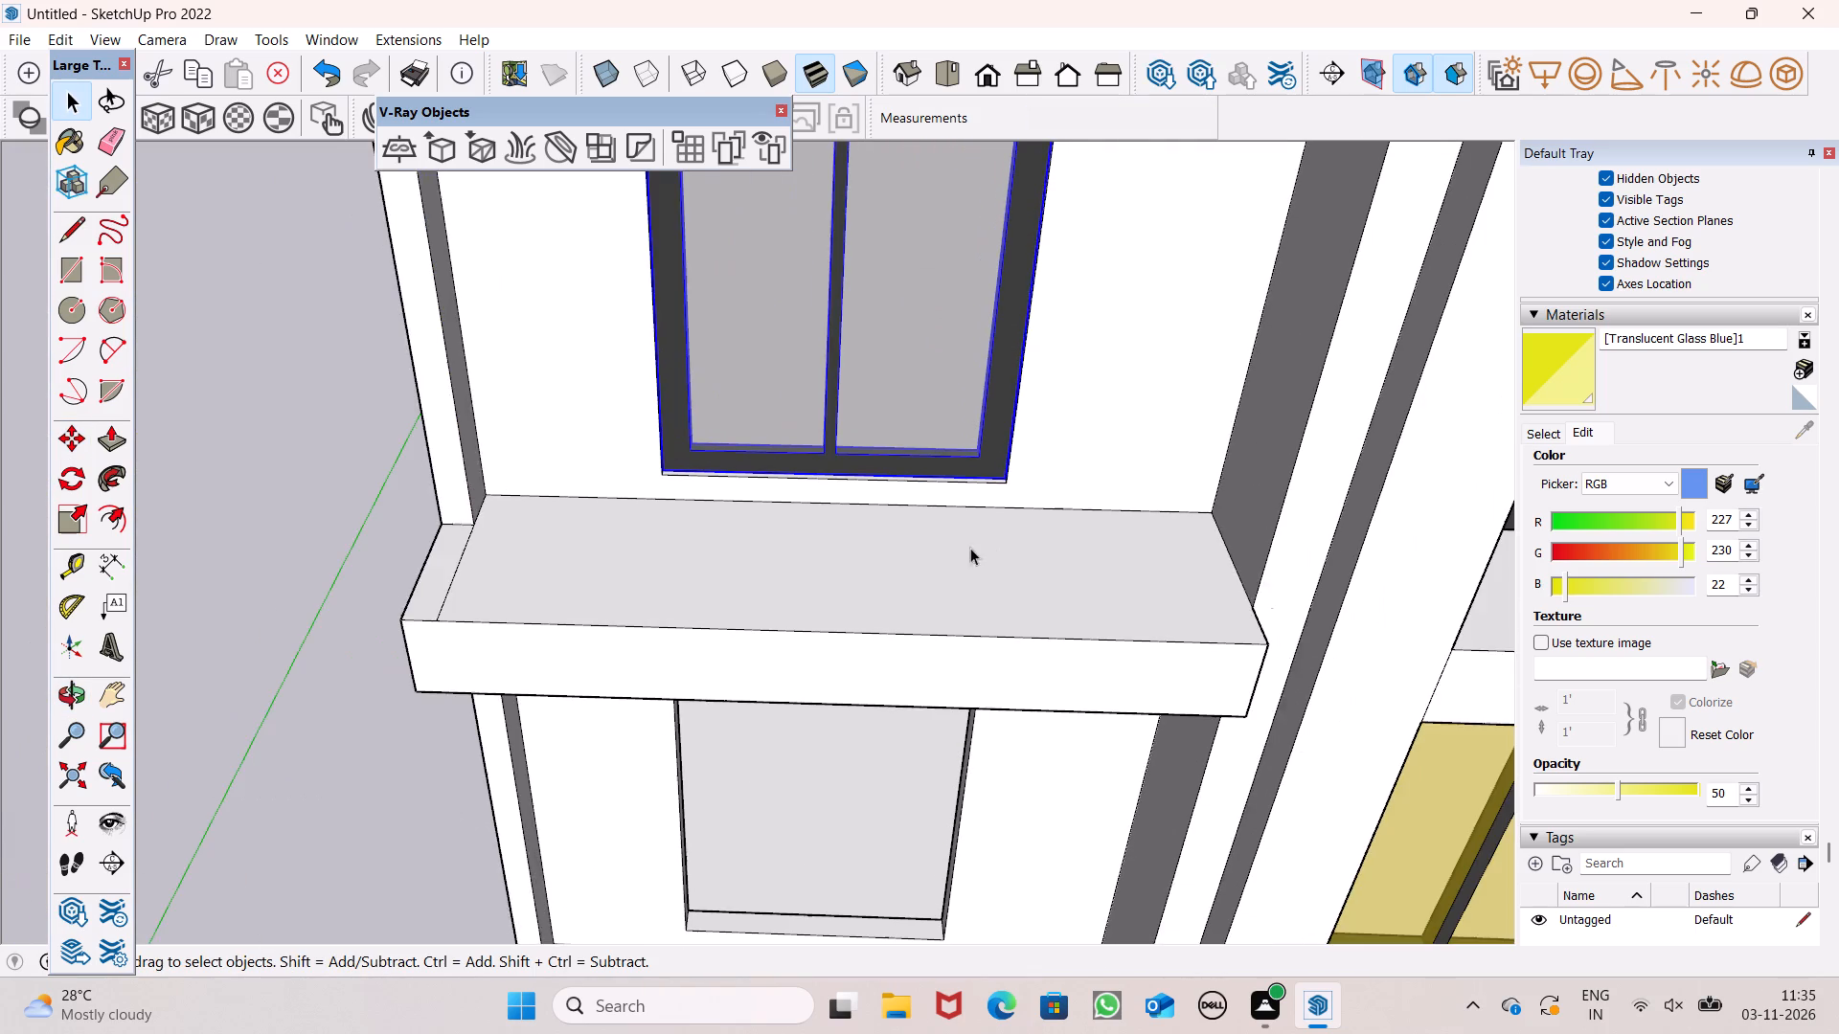
pyautogui.click(353, 441)
# Examine the third-floor window's fit against its sill and opening from both sides, above and the front.
pyautogui.scroll(4, 895, 518)
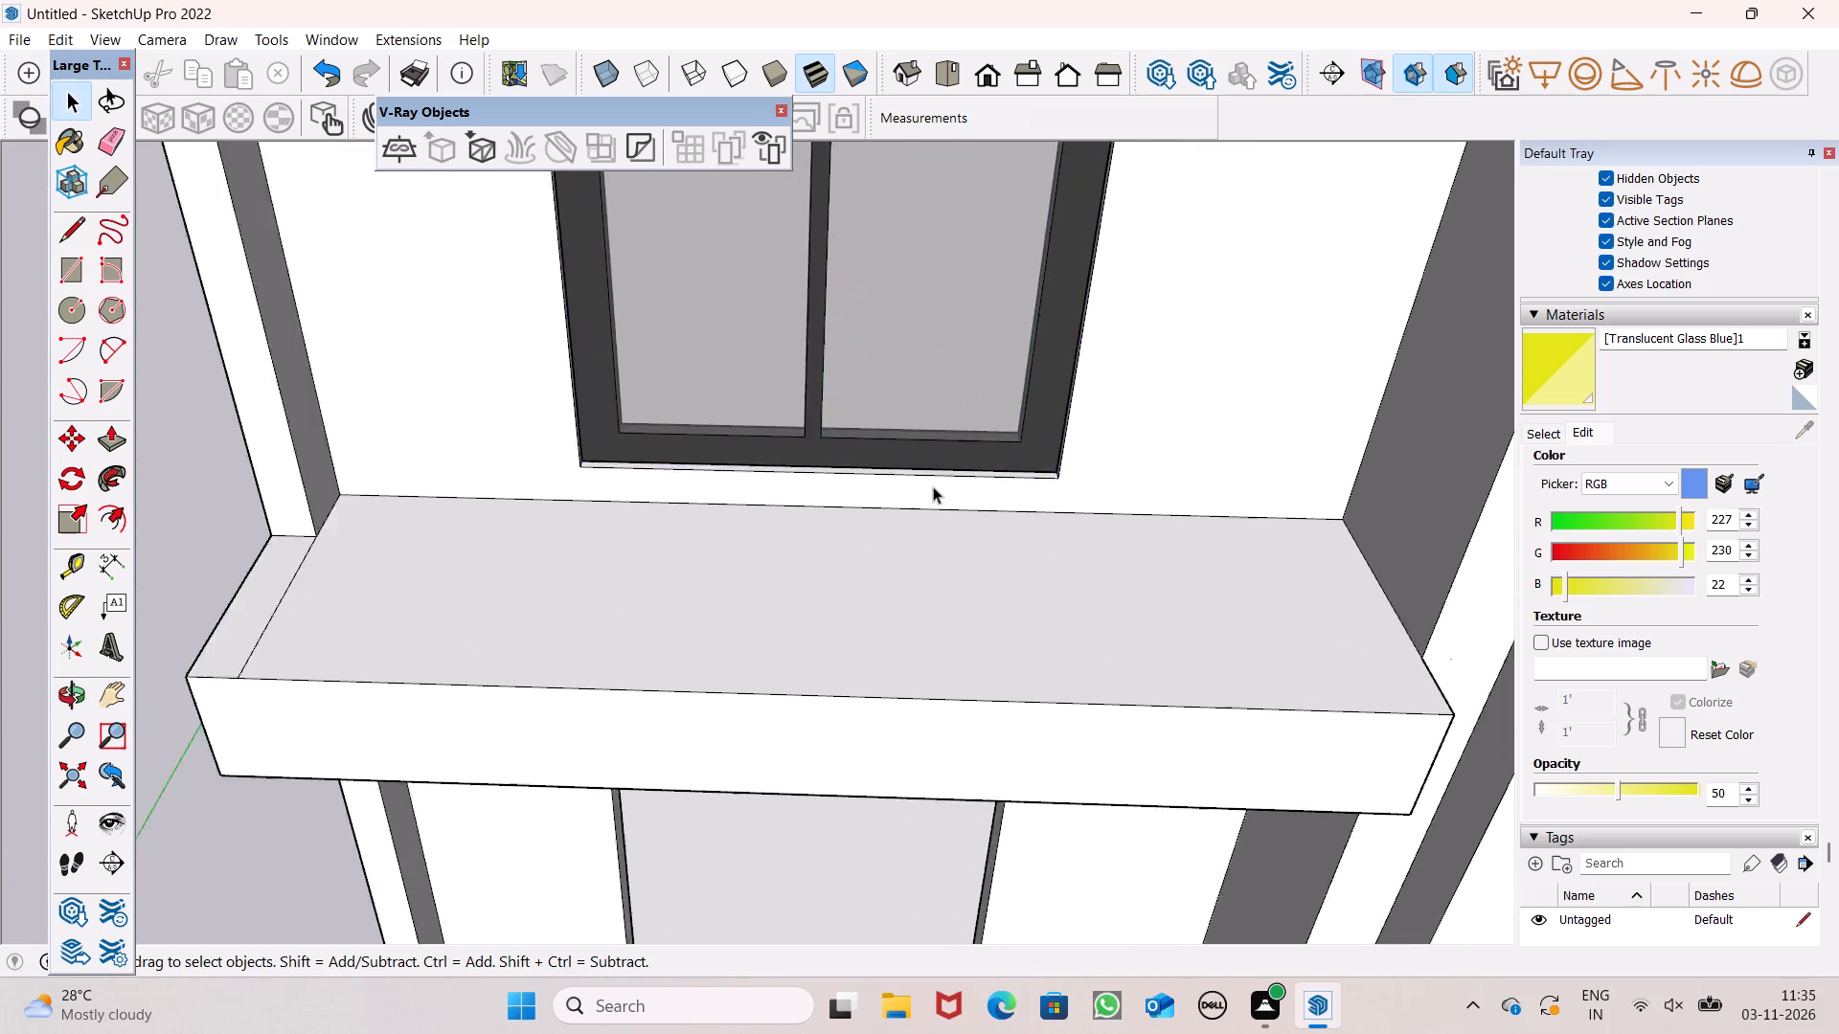
pyautogui.scroll(2, 933, 486)
pyautogui.scroll(1, 562, 488)
pyautogui.moveTo(562, 493); pyautogui.dragTo(309, 454, button='middle')
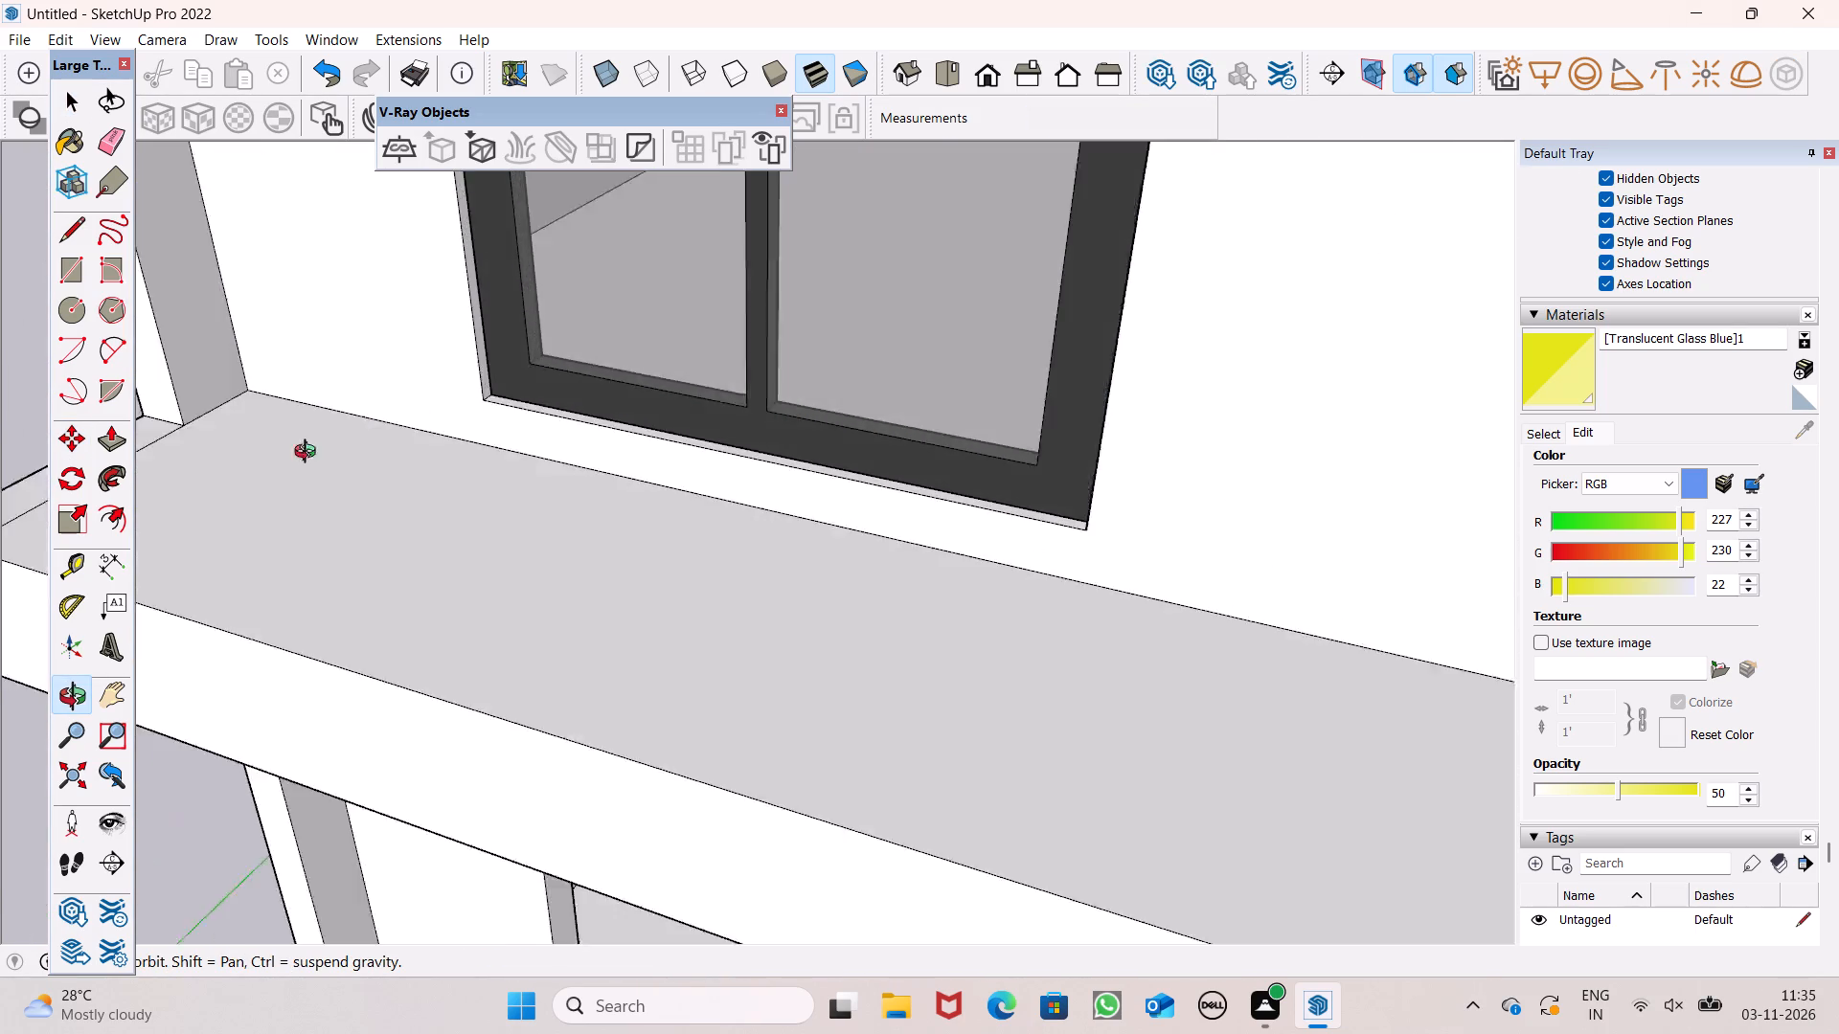
pyautogui.moveTo(309, 454); pyautogui.dragTo(384, 350, button='middle')
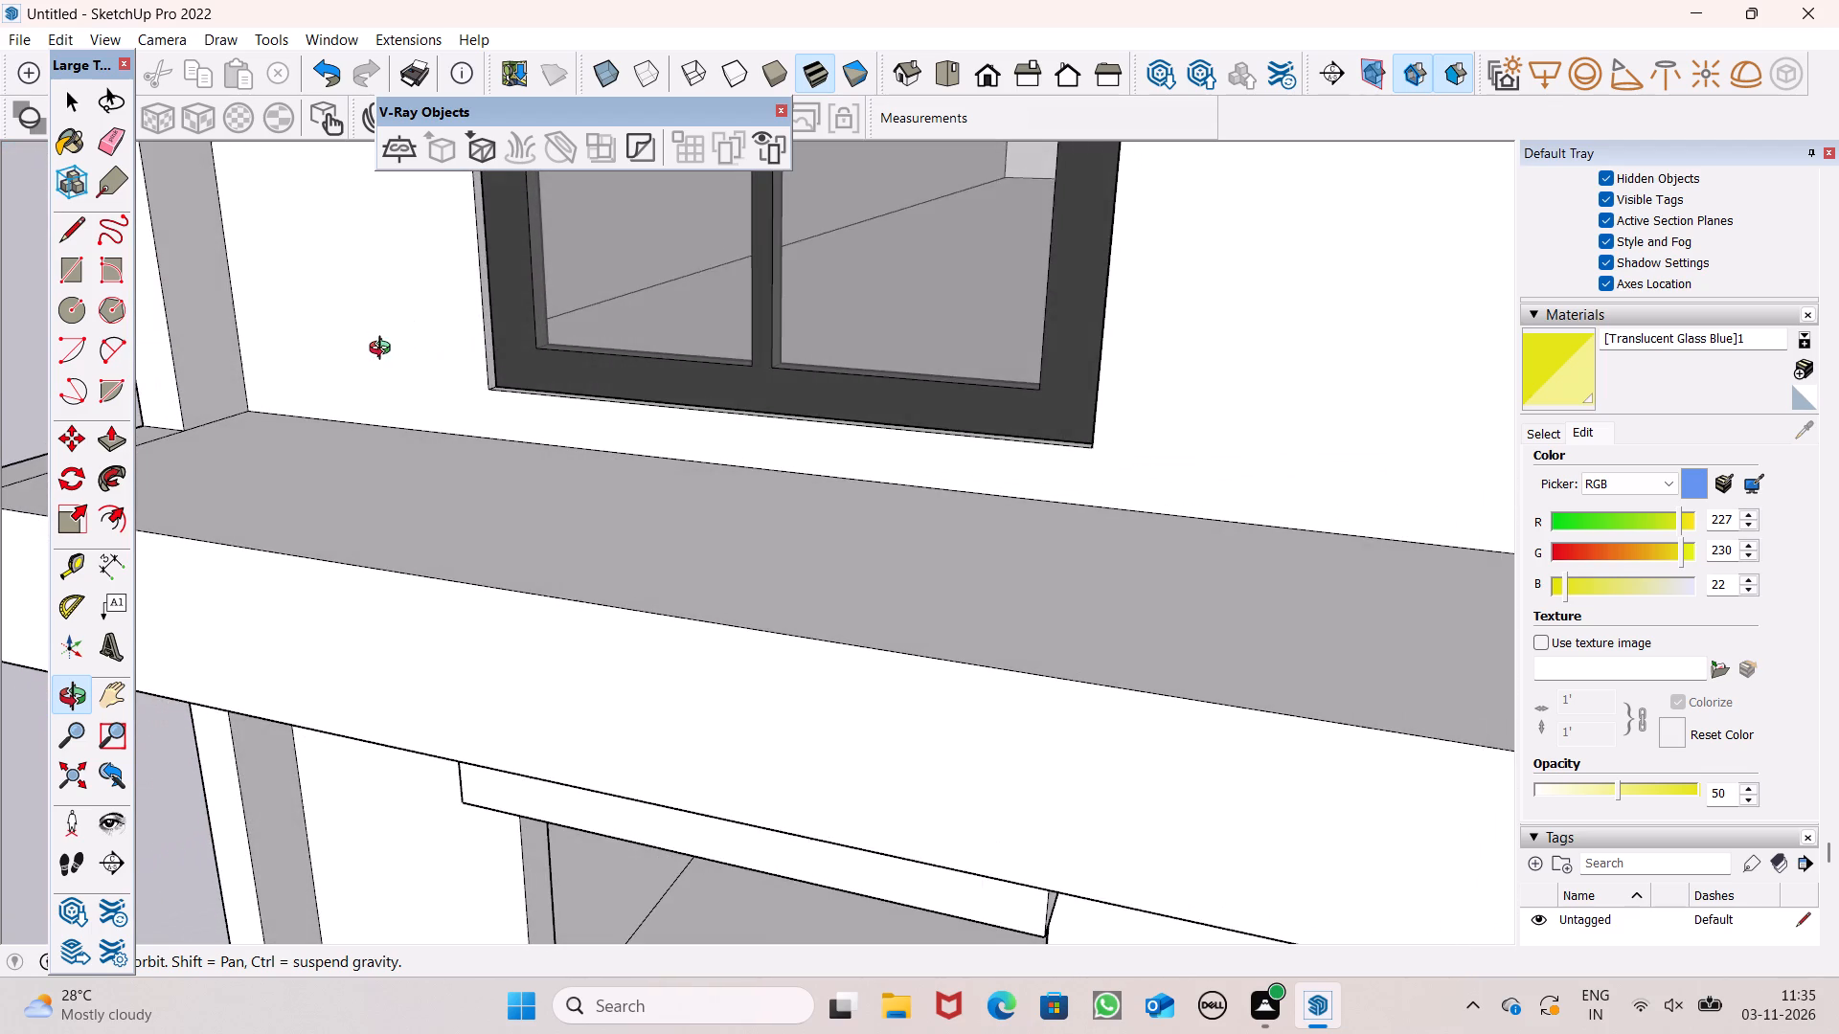
pyautogui.moveTo(384, 350); pyautogui.dragTo(936, 466, button='middle')
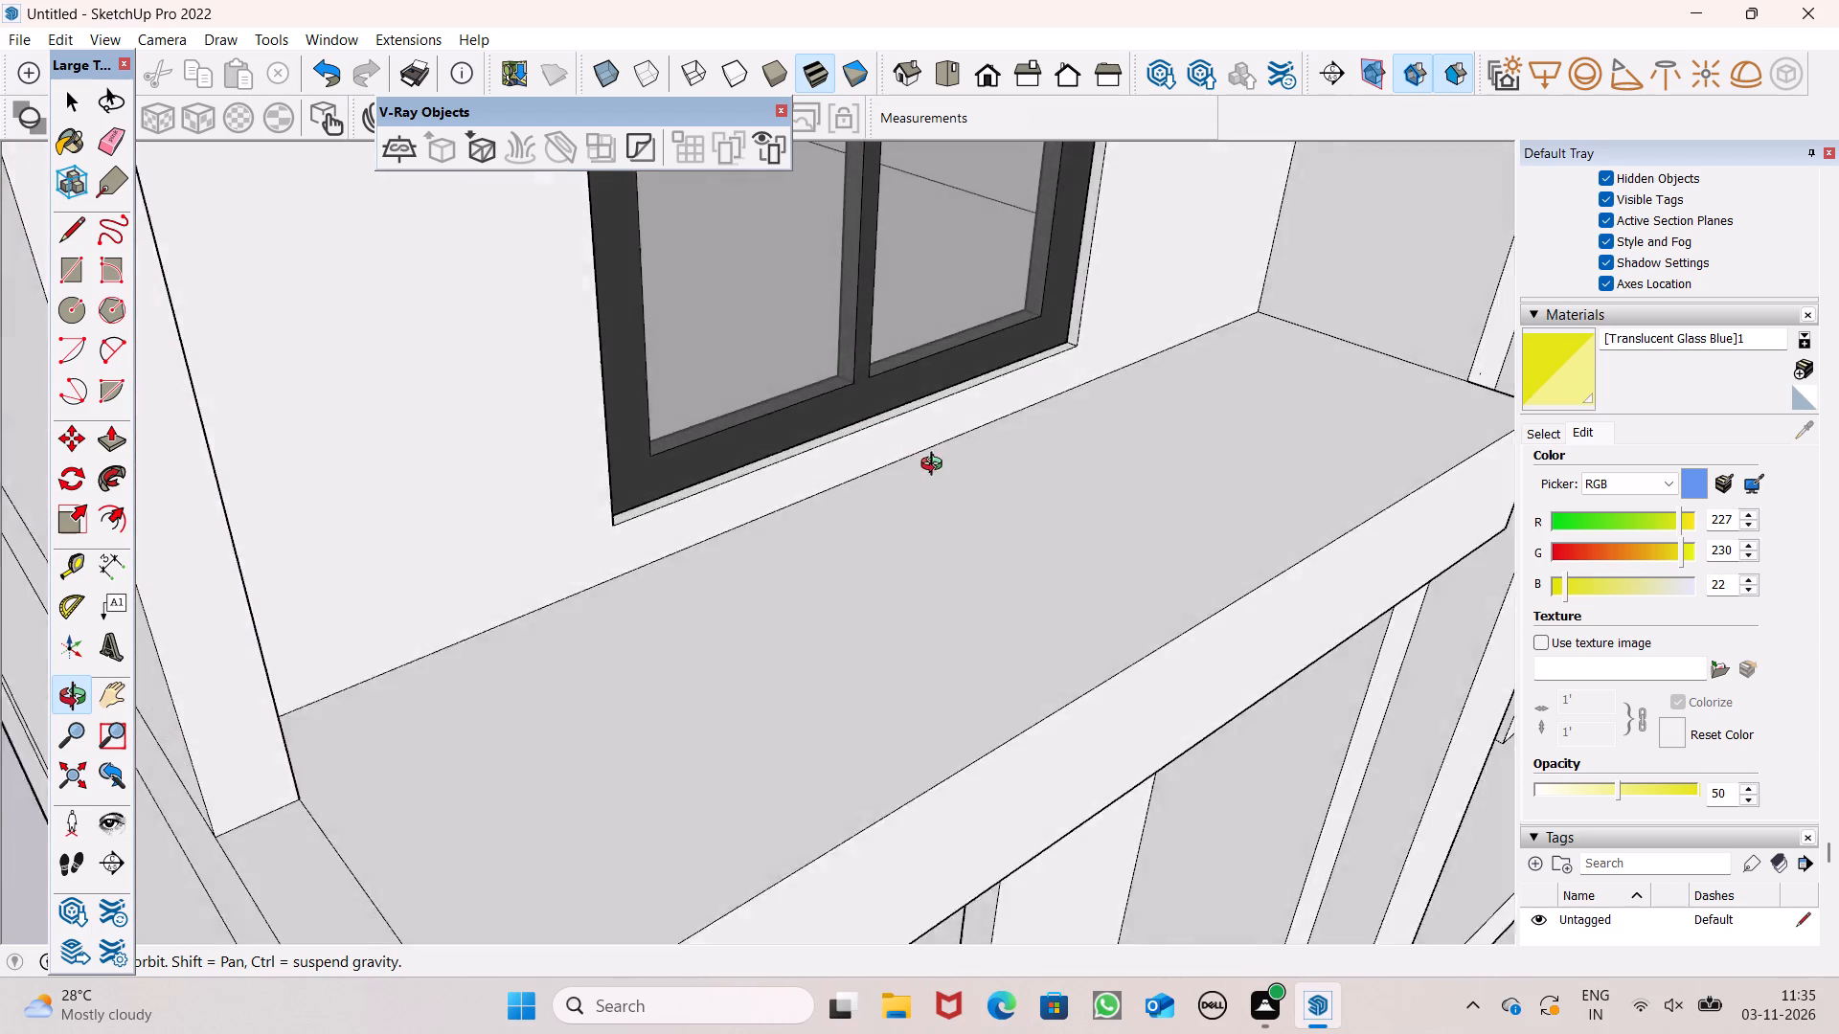
pyautogui.moveTo(936, 466); pyautogui.dragTo(456, 516, button='middle')
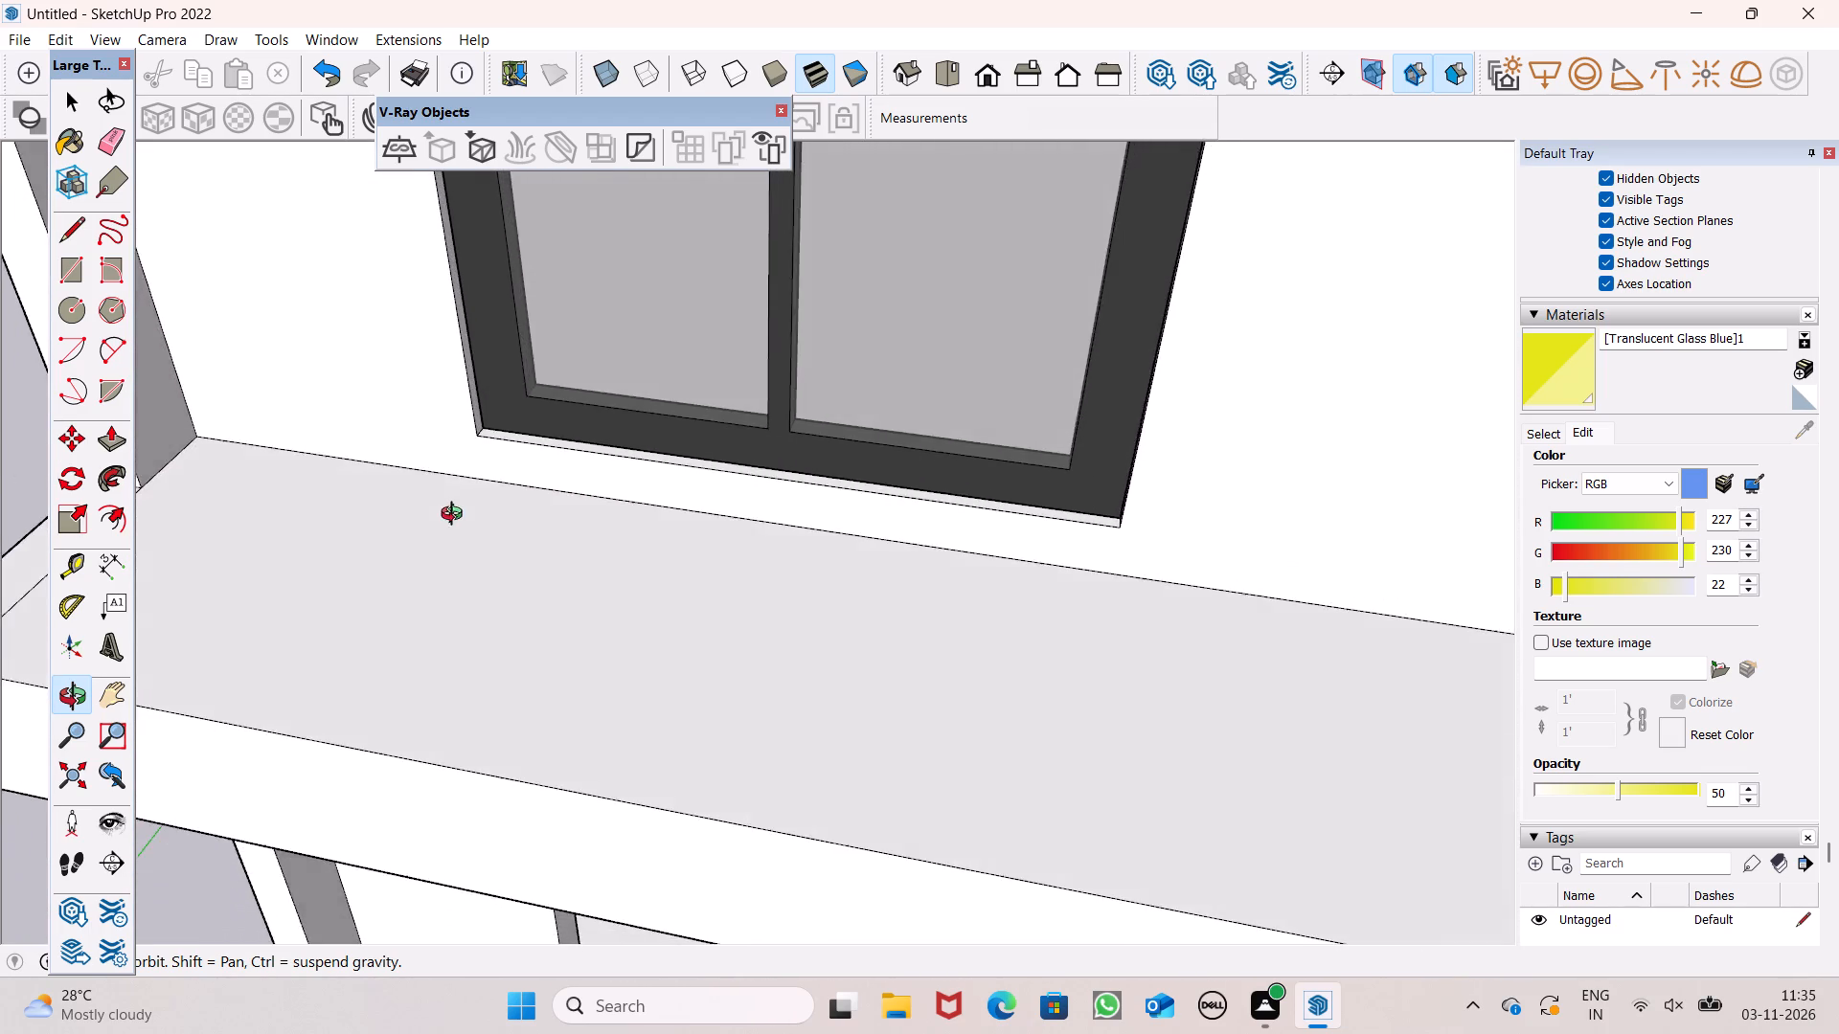
pyautogui.moveTo(456, 516); pyautogui.dragTo(829, 437, button='middle')
pyautogui.scroll(-10, 779, 500)
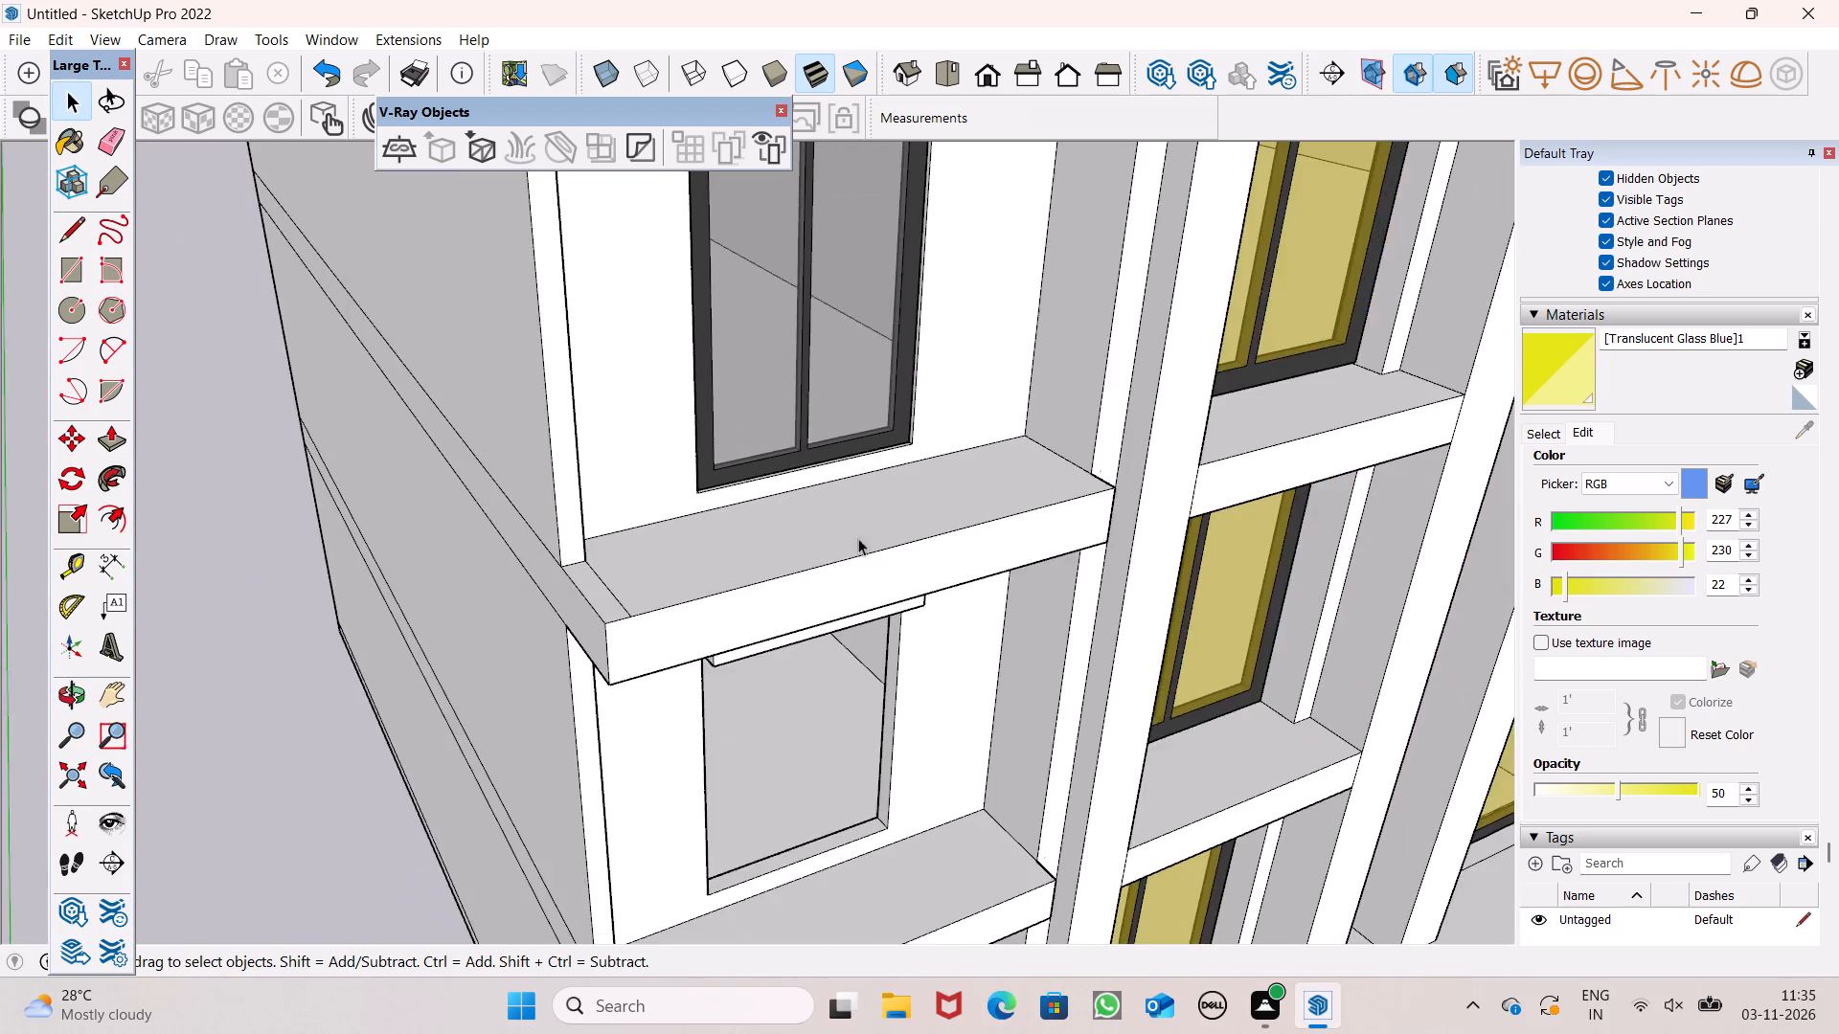
pyautogui.moveTo(1000, 560); pyautogui.dragTo(704, 453, button='middle')
pyautogui.scroll(1, 704, 453)
pyautogui.scroll(-9, 769, 528)
pyautogui.scroll(4, 716, 443)
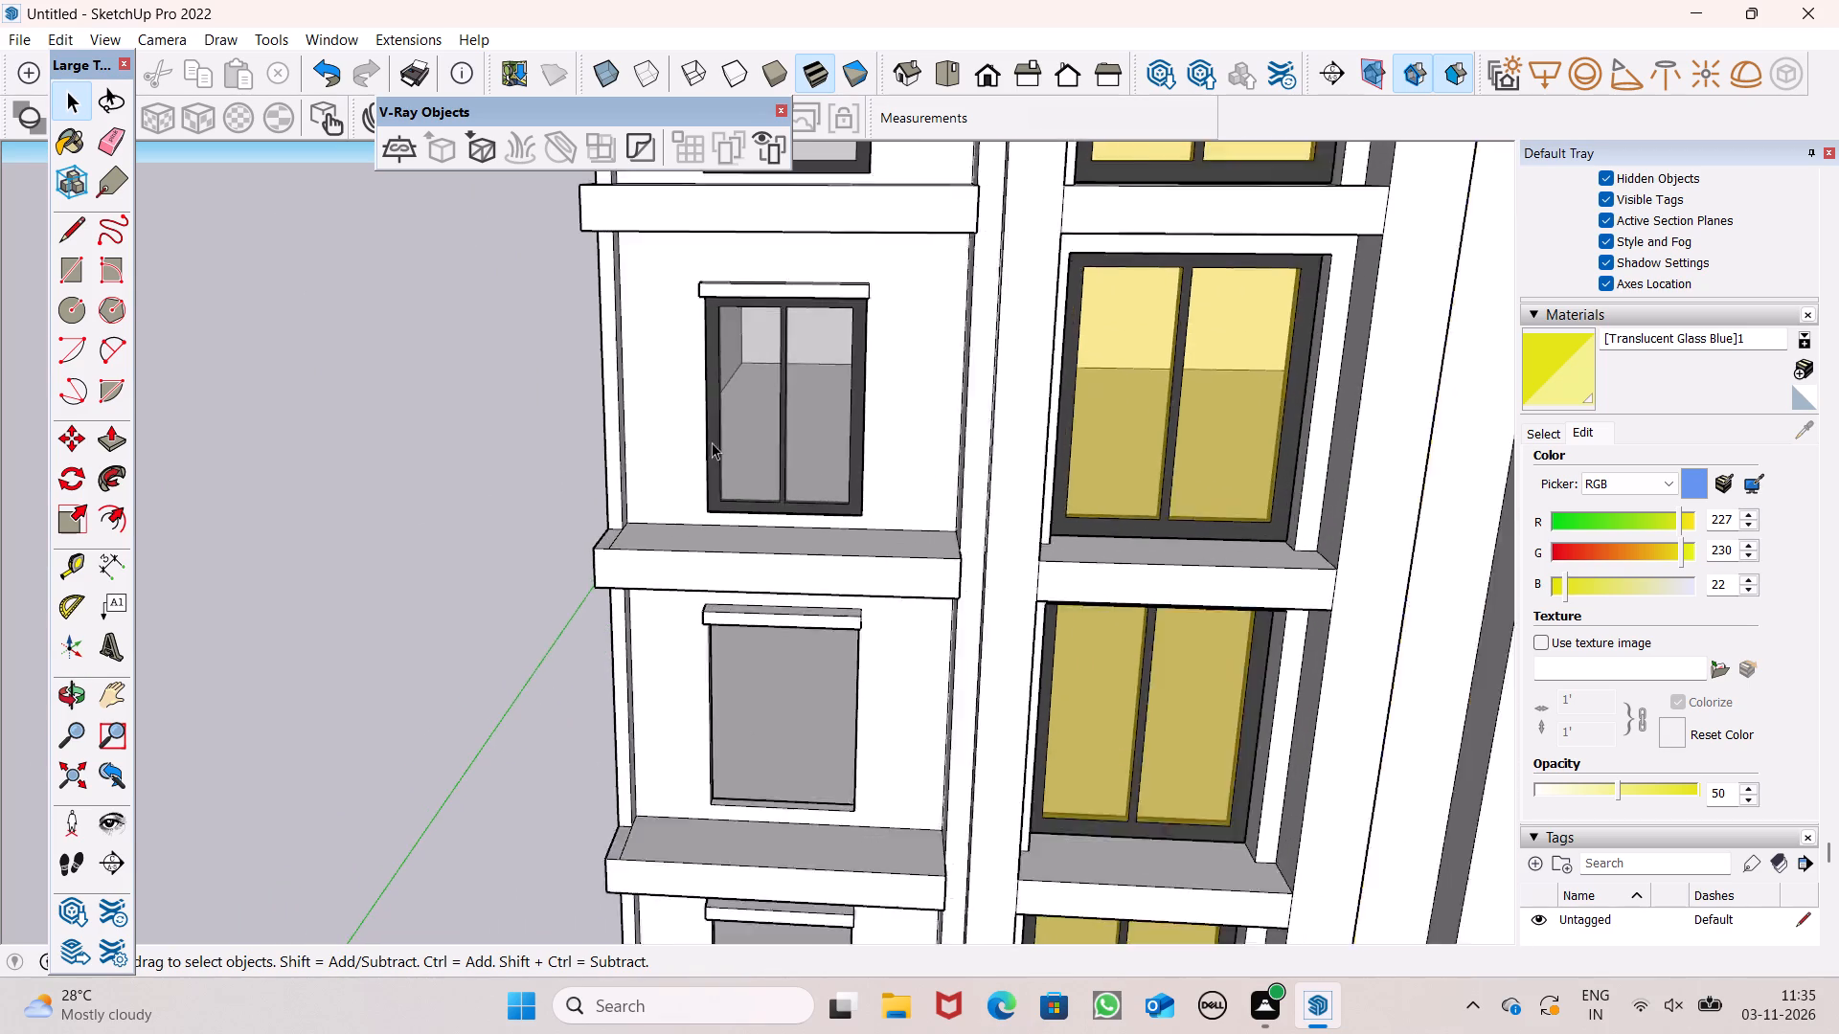
pyautogui.scroll(4, 712, 442)
# Copy the third-floor window about 16' 9" straight down into the second-floor opening, using its lower right corner as reference.
pyautogui.scroll(-4, 917, 566)
pyautogui.moveTo(967, 623); pyautogui.dragTo(942, 484, button='middle')
pyautogui.scroll(-6, 926, 521)
pyautogui.moveTo(924, 540); pyautogui.dragTo(852, 708, button='middle')
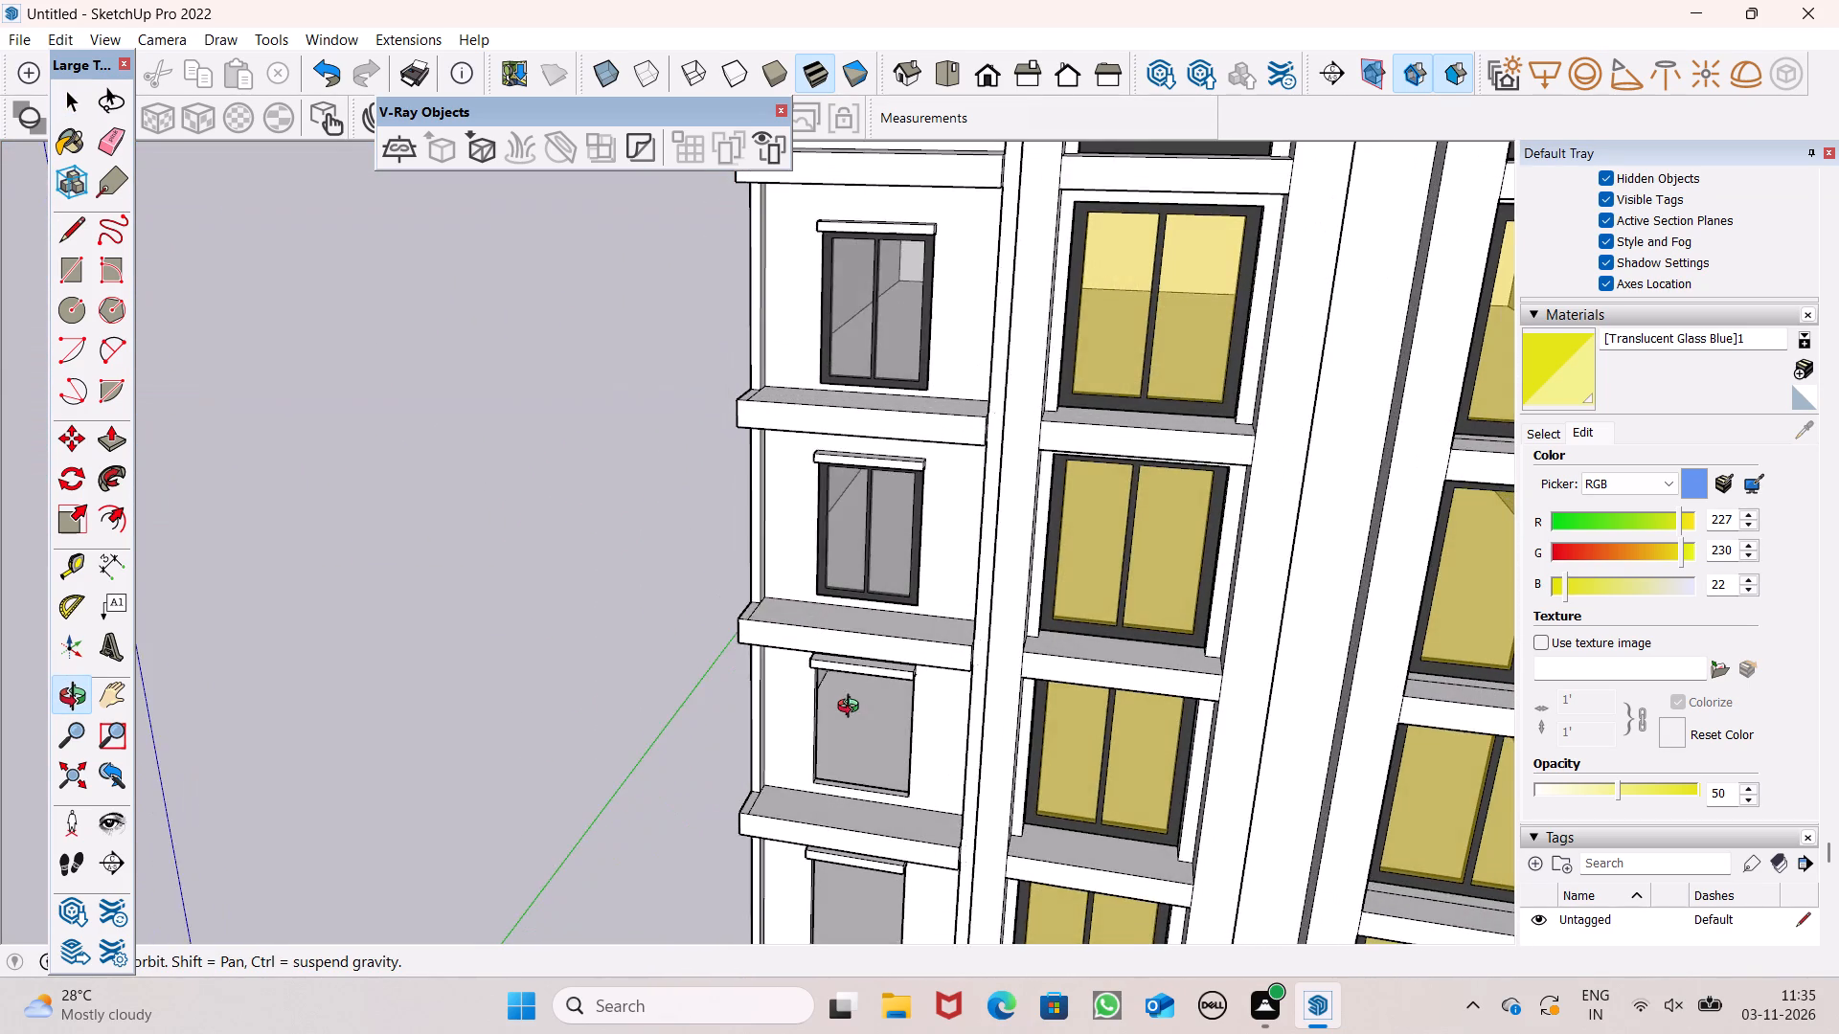
pyautogui.moveTo(852, 708); pyautogui.dragTo(896, 701, button='middle')
pyautogui.scroll(-4, 921, 612)
pyautogui.scroll(4, 900, 786)
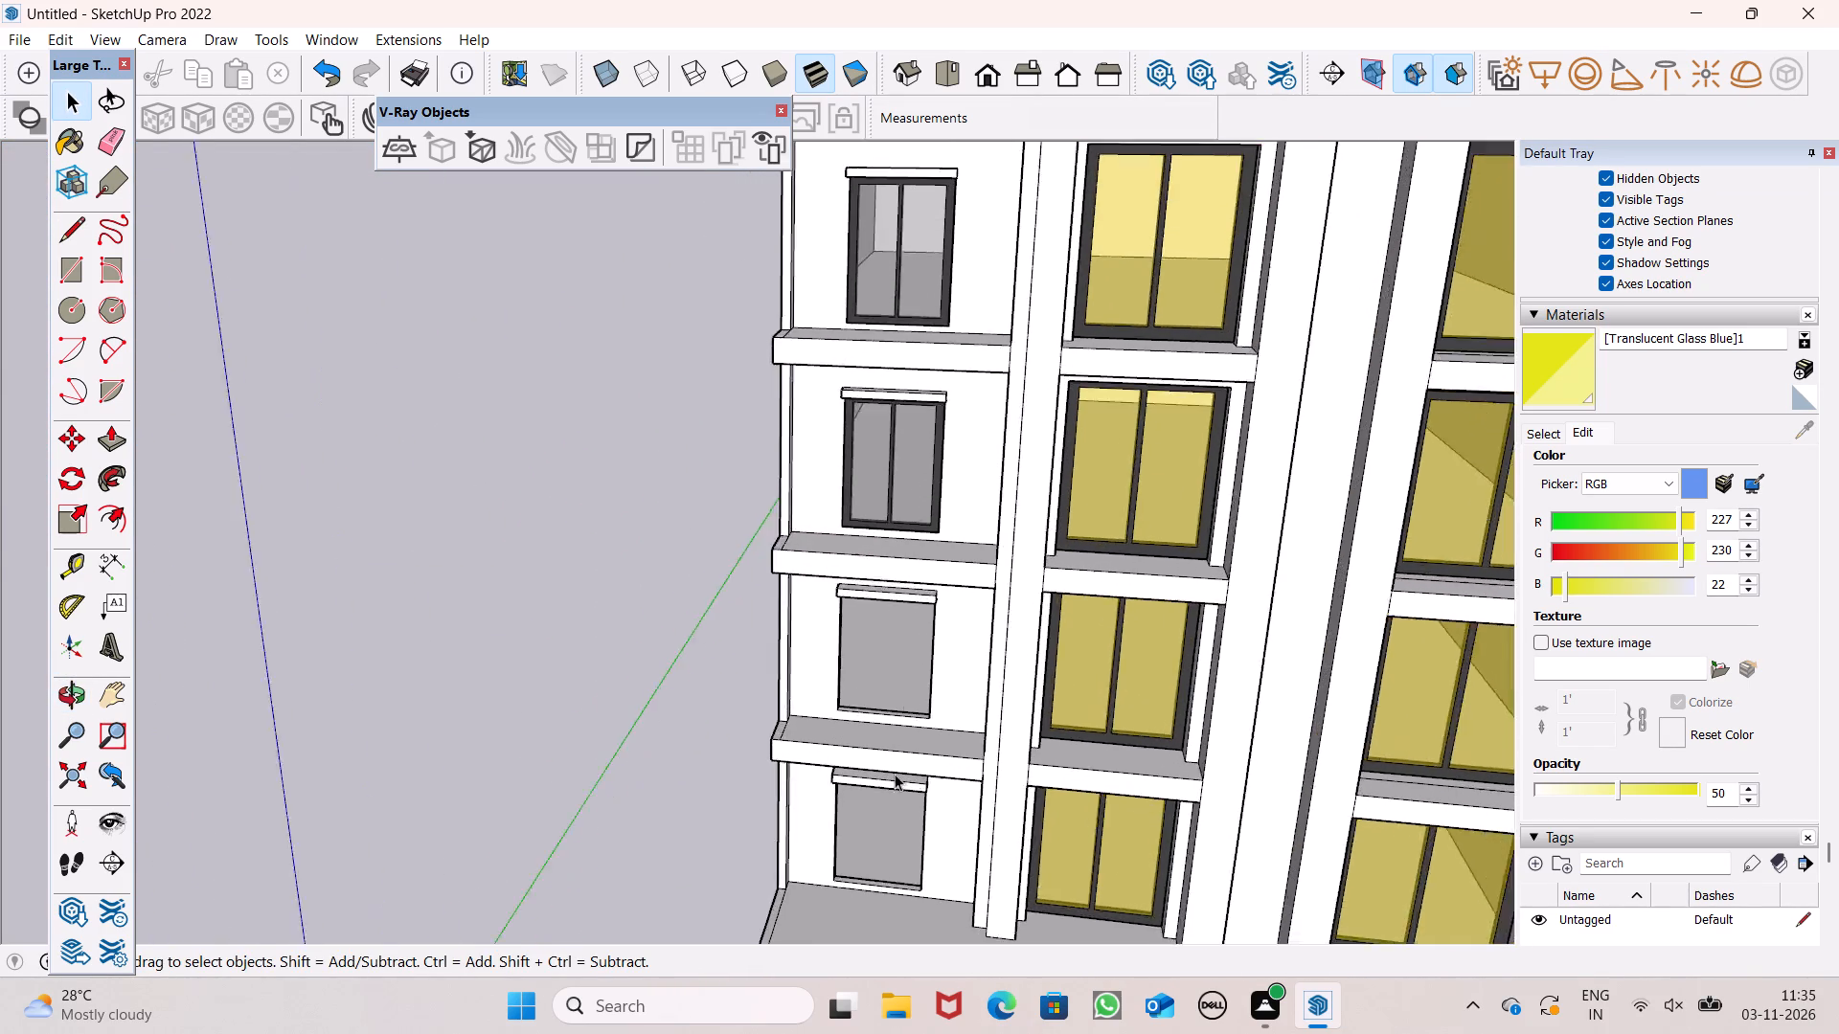
pyautogui.scroll(1, 895, 774)
pyautogui.click(880, 448)
pyautogui.press('m')
pyautogui.press('Return')
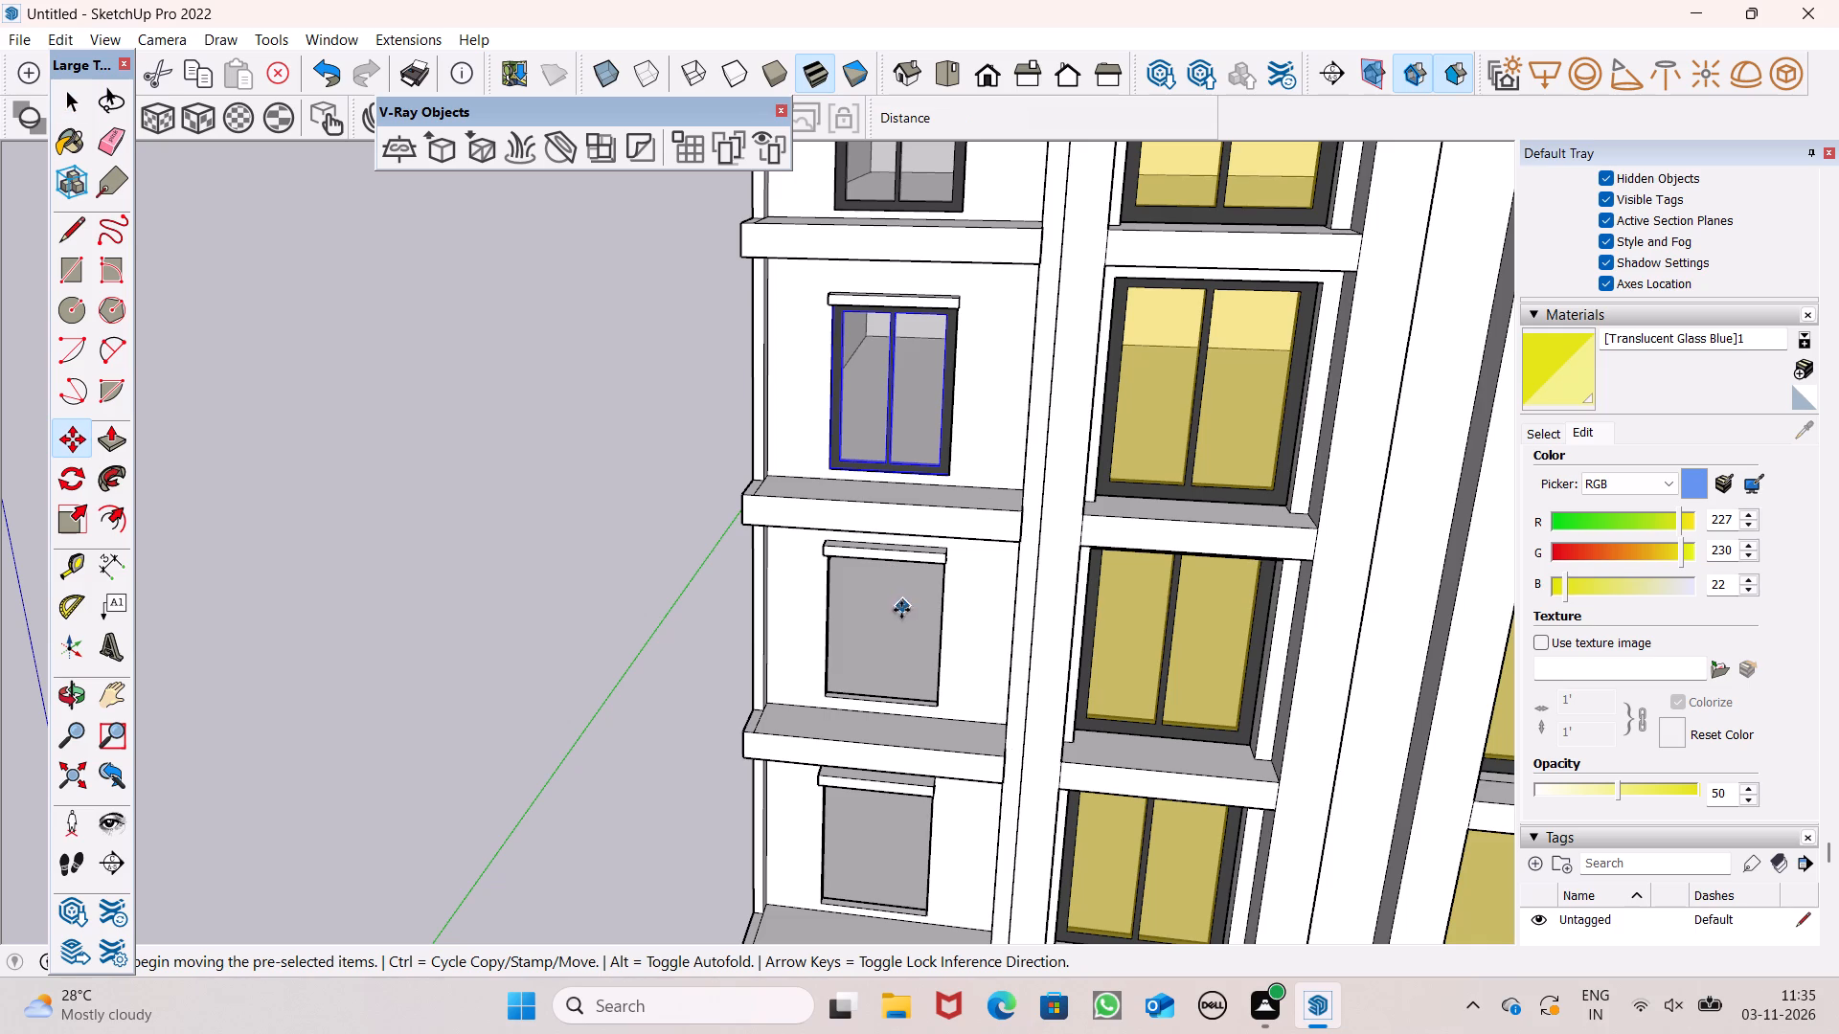
pyautogui.scroll(7, 894, 668)
pyautogui.scroll(-4, 896, 500)
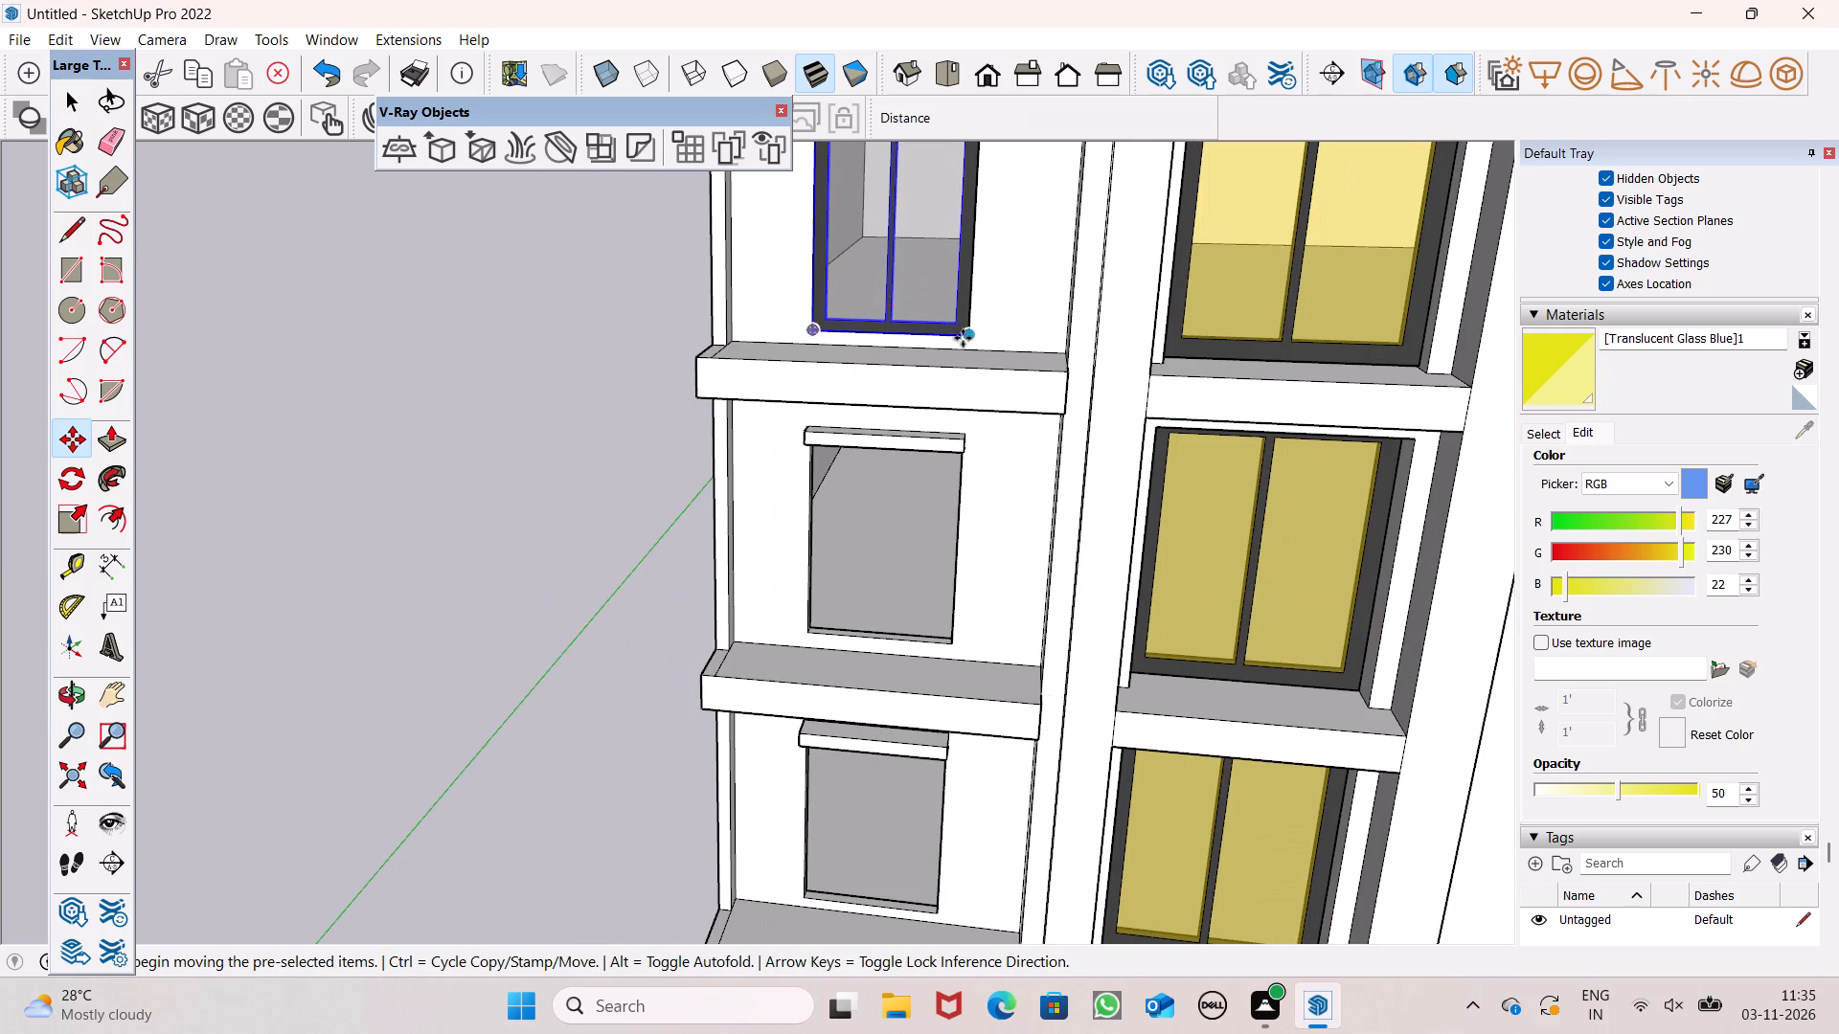
pyautogui.keyDown('ctrl'); pyautogui.moveTo(968, 336); pyautogui.dragTo(959, 646); pyautogui.keyUp('ctrl')
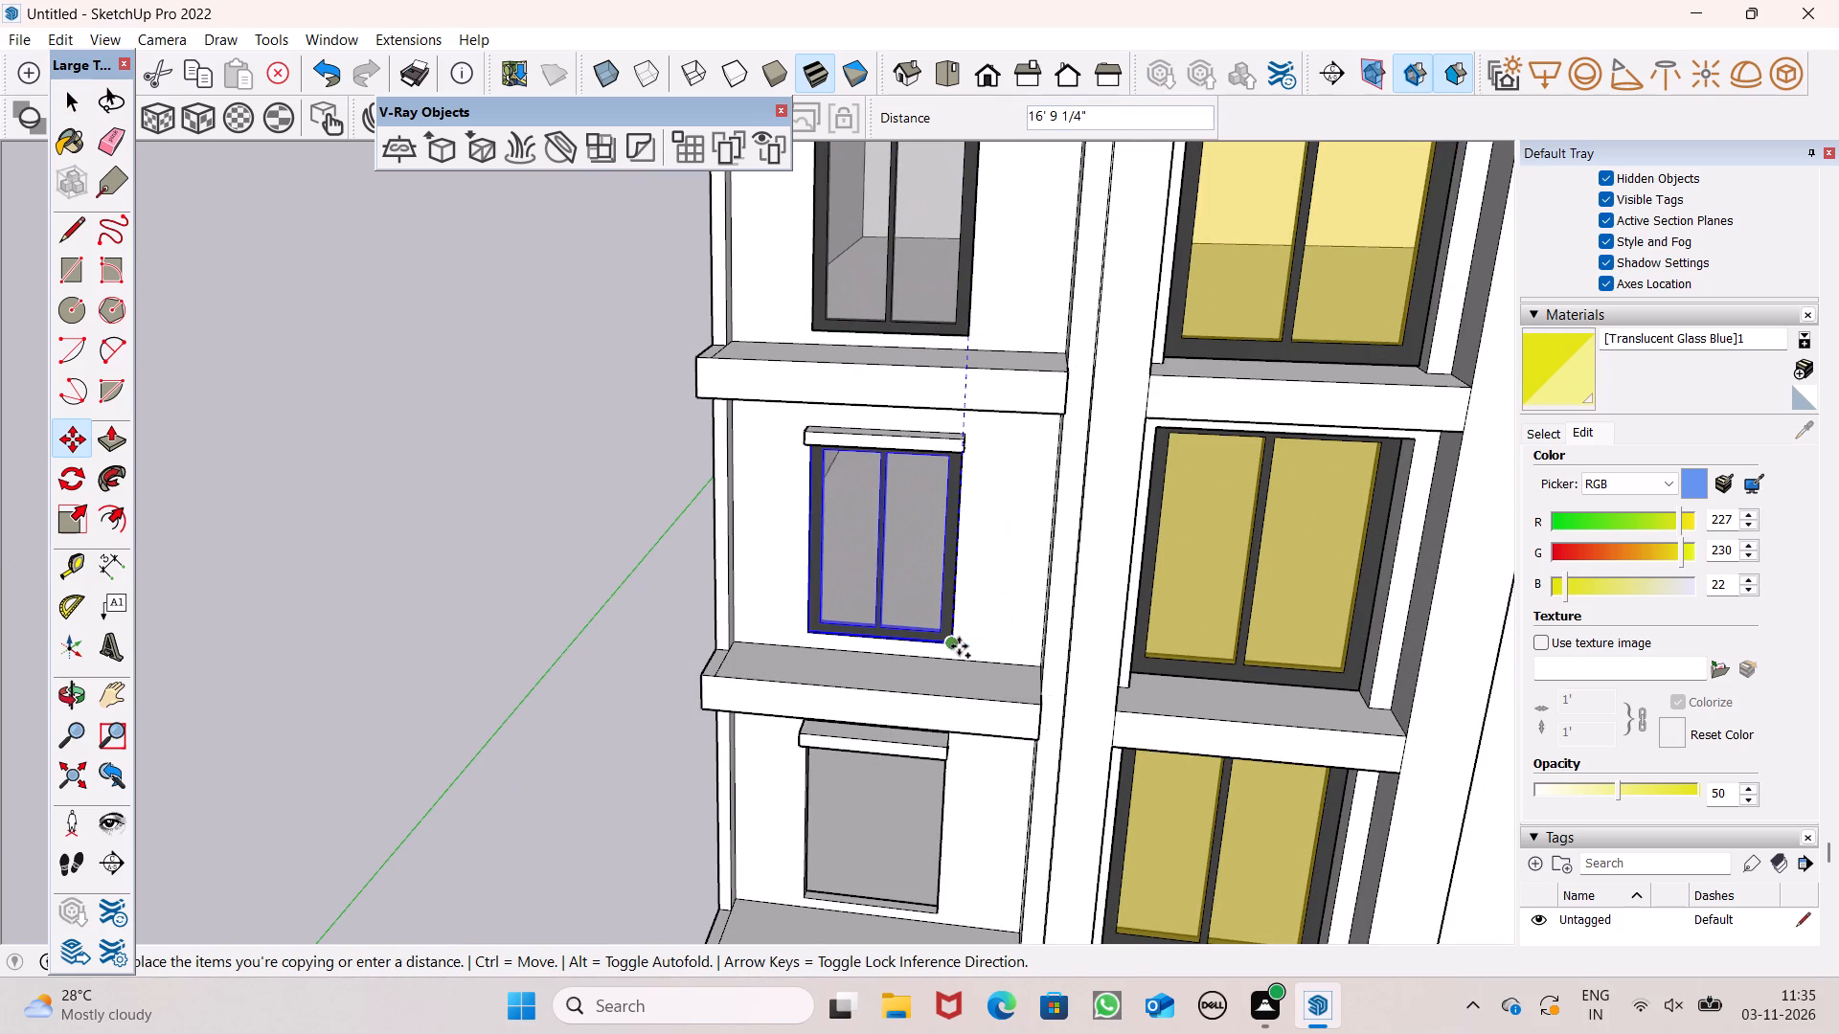
pyautogui.keyDown('ctrl'); pyautogui.moveTo(959, 646); pyautogui.dragTo(959, 647); pyautogui.keyUp('ctrl')
# Examine the second-floor window's fit in its opening and under the lintel from both sides and the front.
pyautogui.moveTo(985, 701); pyautogui.dragTo(704, 475, button='middle')
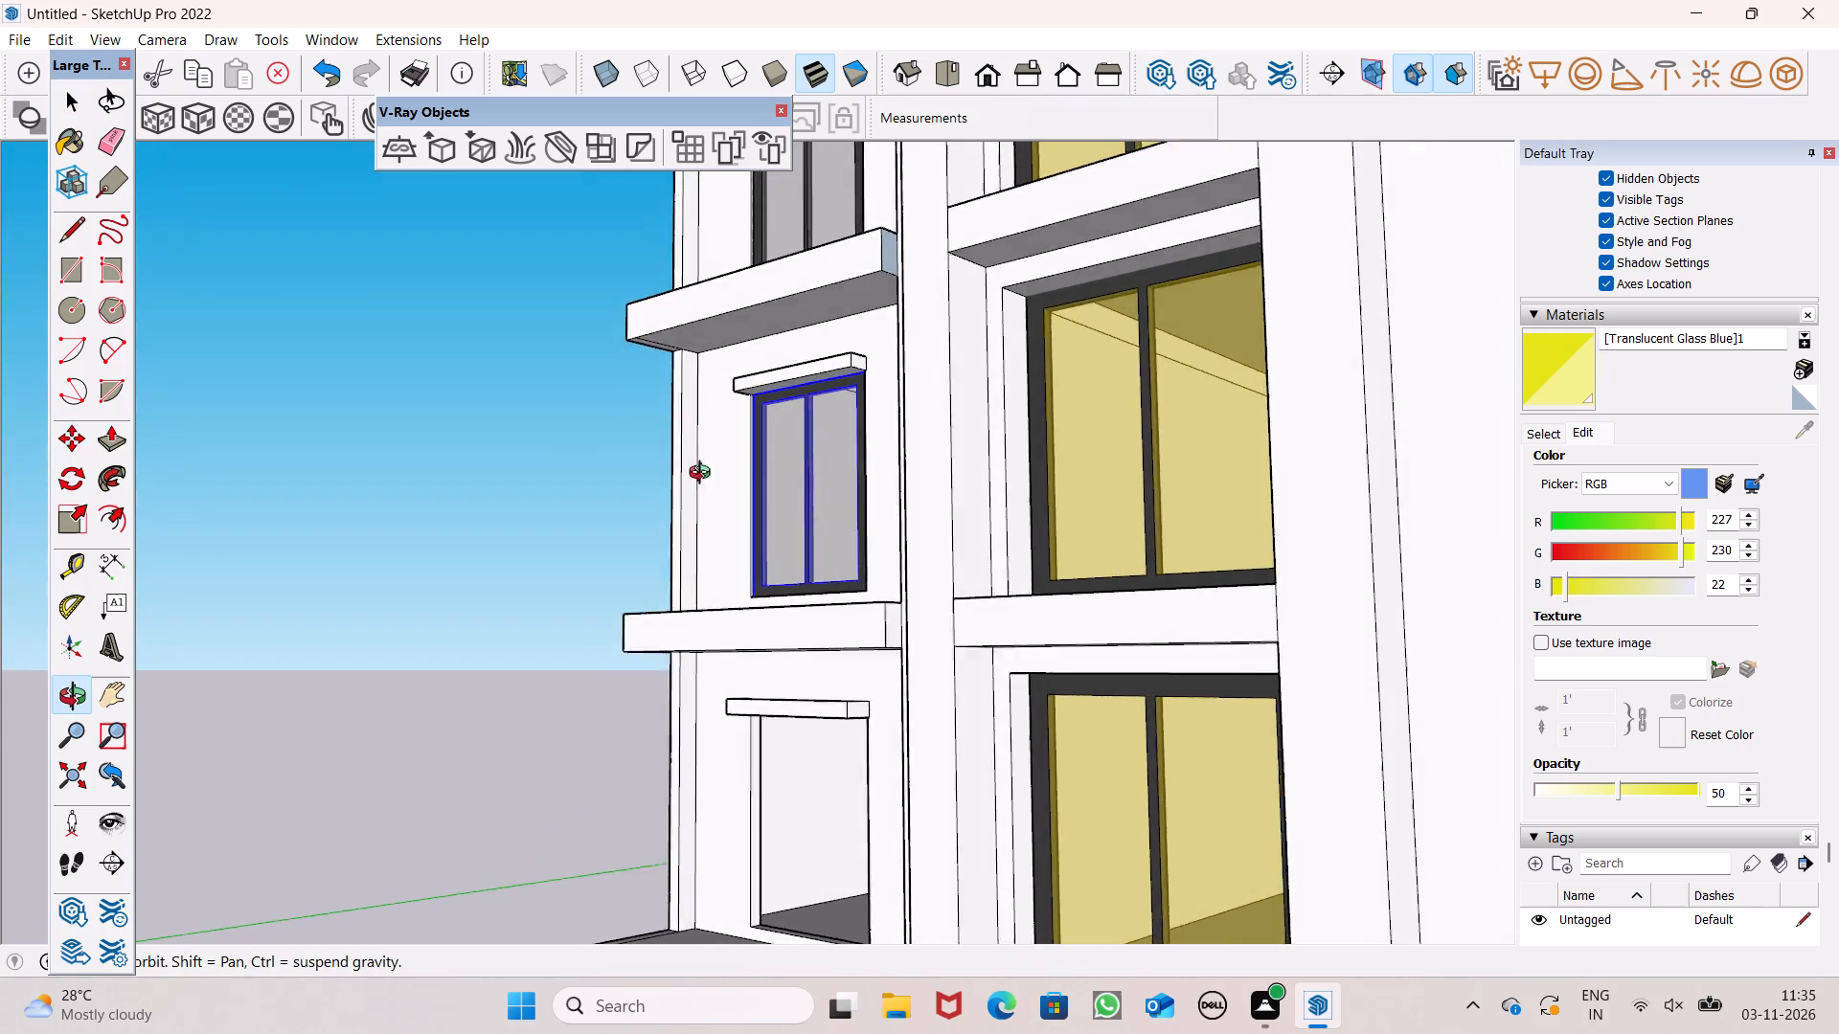
pyautogui.moveTo(704, 475); pyautogui.dragTo(642, 660, button='middle')
pyautogui.scroll(7, 811, 556)
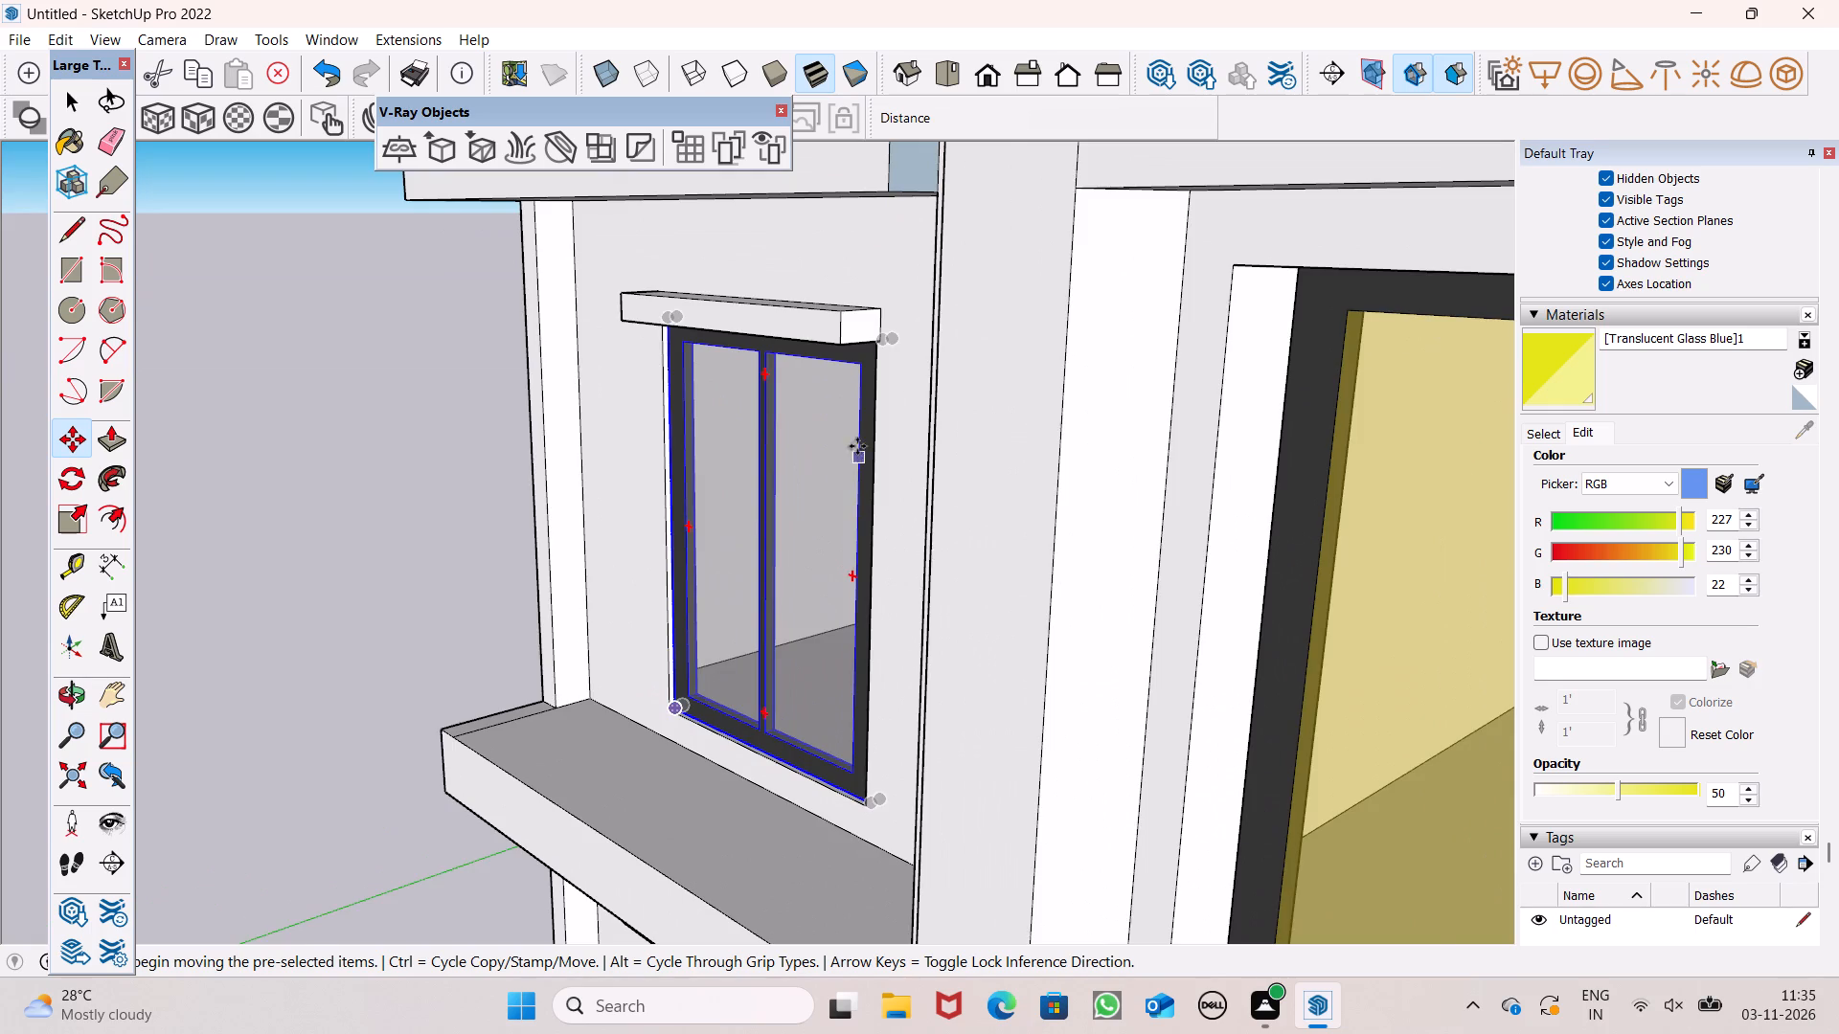
pyautogui.scroll(8, 863, 432)
pyautogui.moveTo(943, 500); pyautogui.dragTo(1205, 651, button='middle')
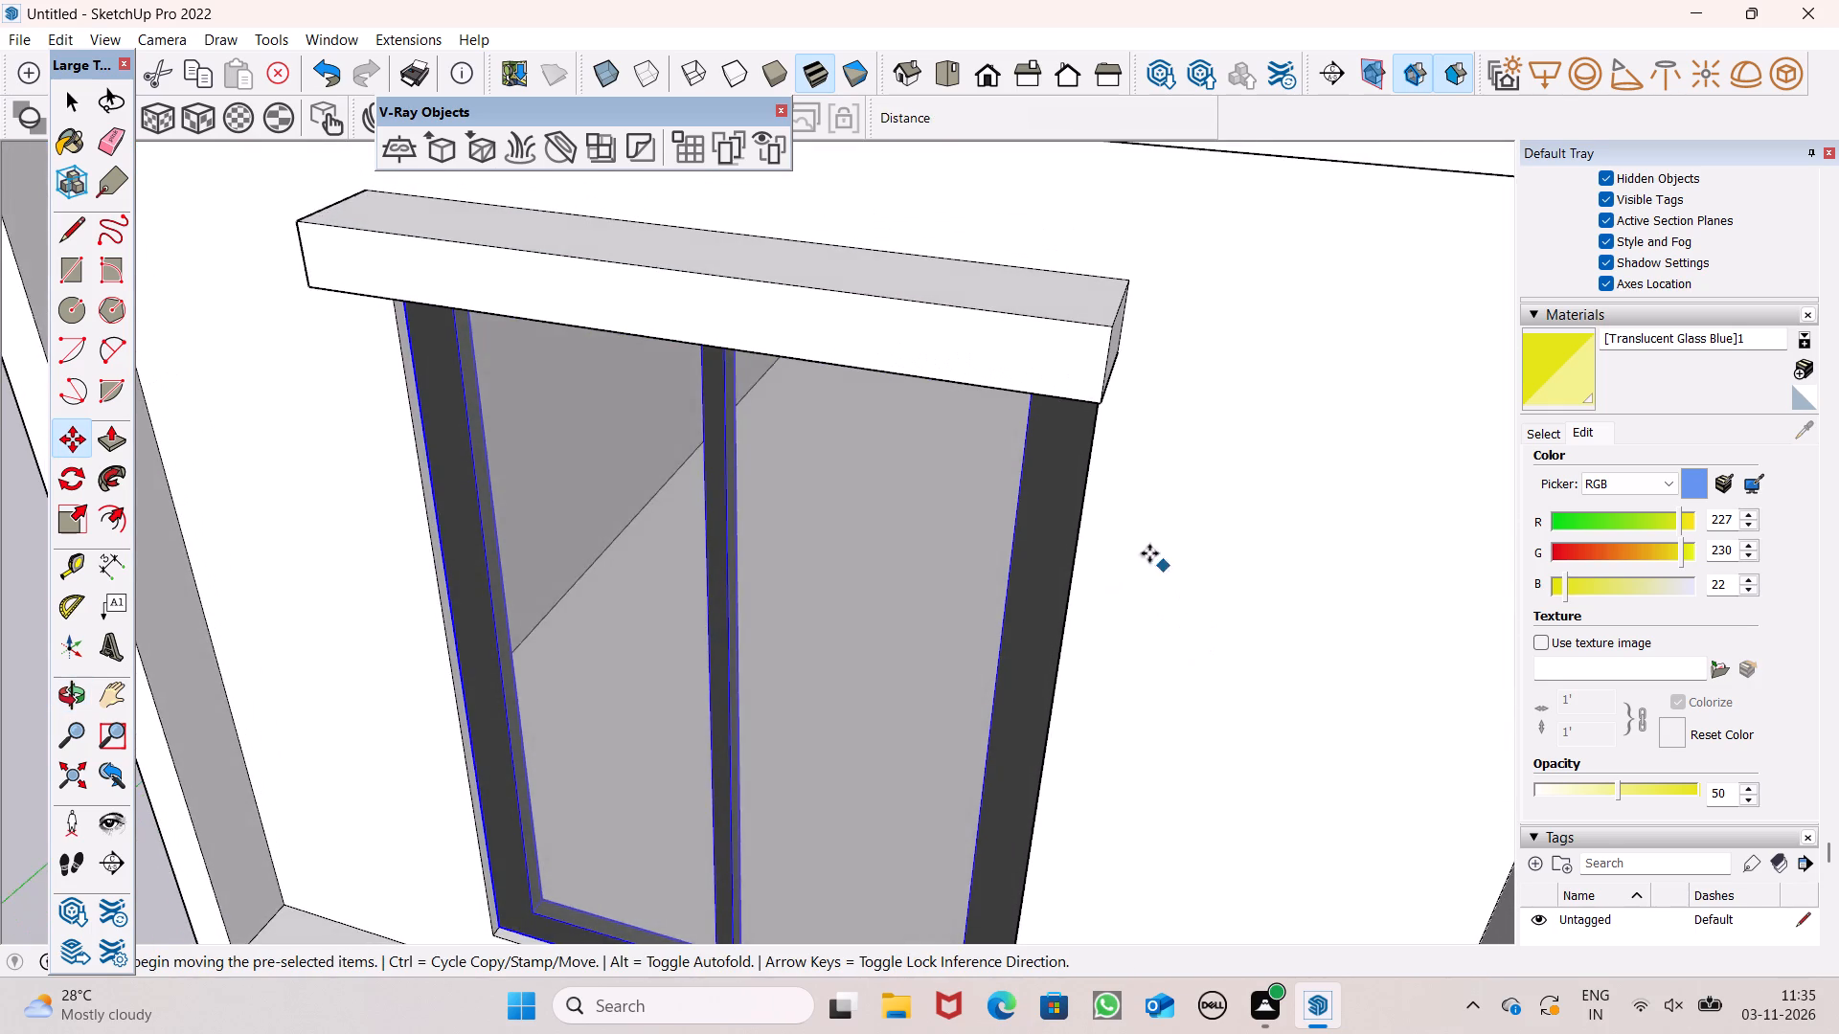
pyautogui.scroll(-5, 1107, 515)
pyautogui.moveTo(1108, 571); pyautogui.dragTo(1443, 467, button='middle')
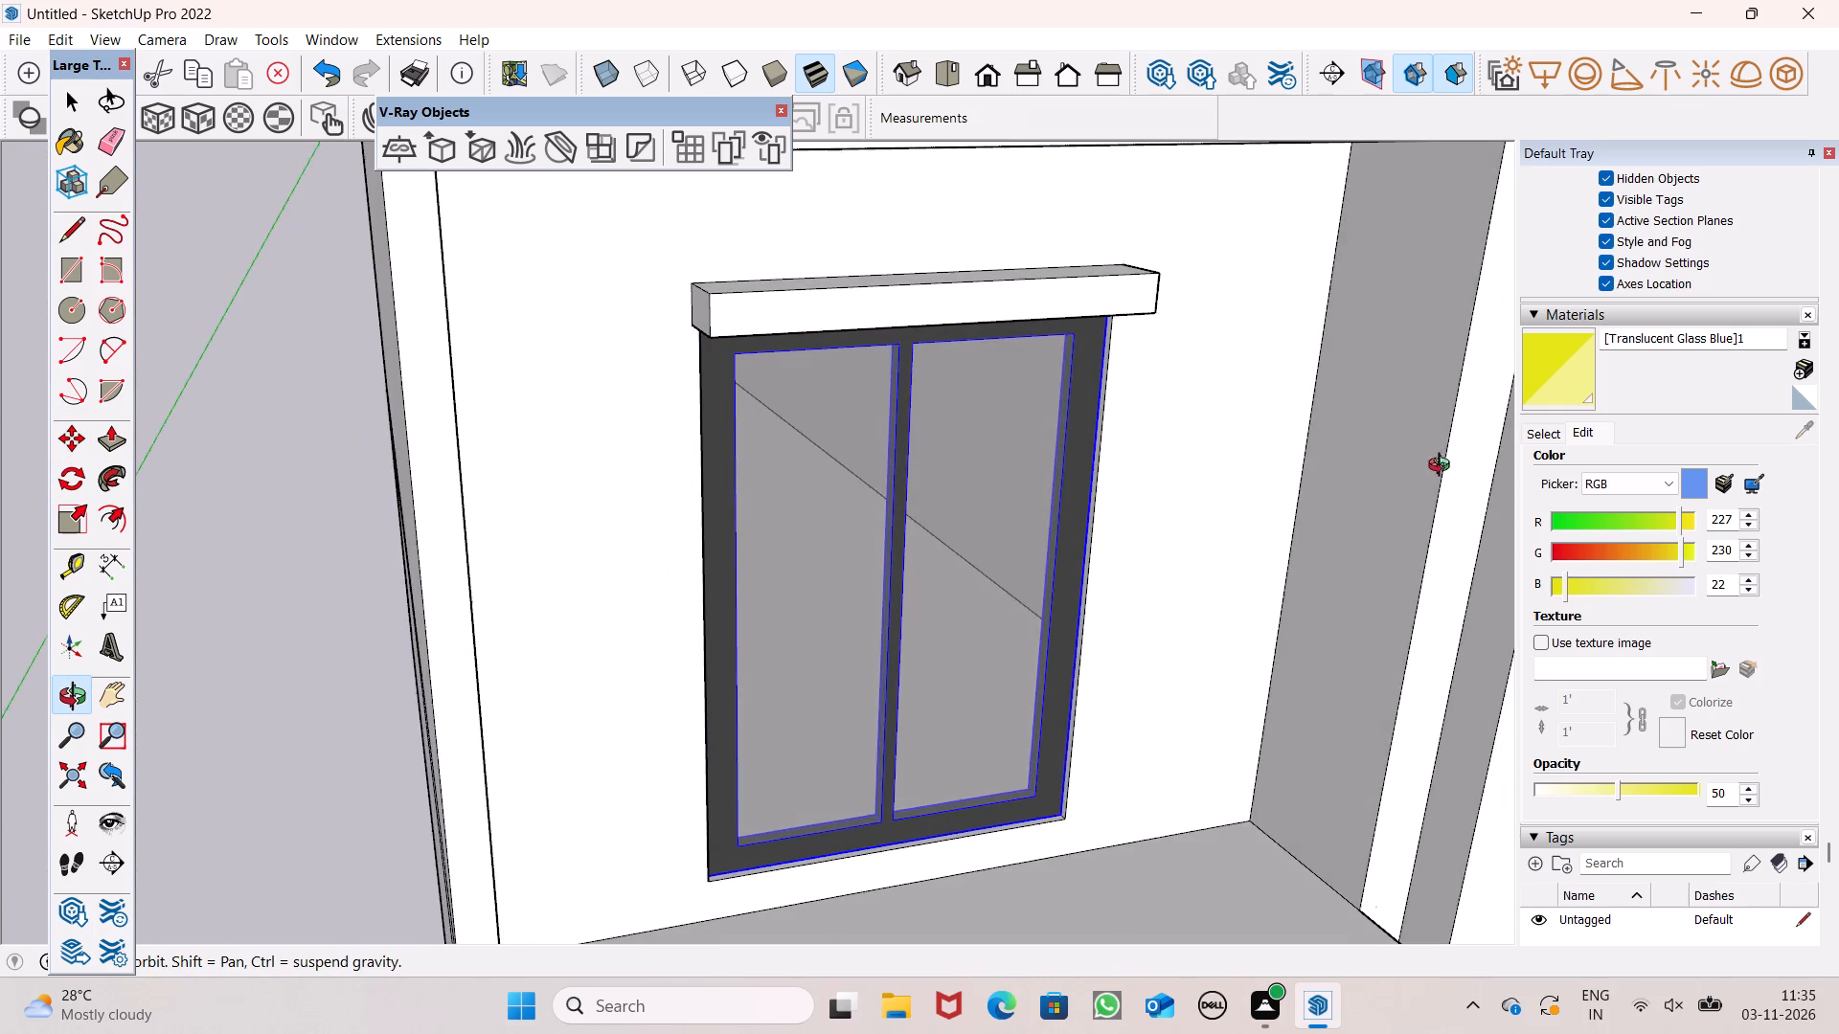
pyautogui.moveTo(1443, 467); pyautogui.dragTo(1188, 403, button='middle')
pyautogui.scroll(-4, 998, 370)
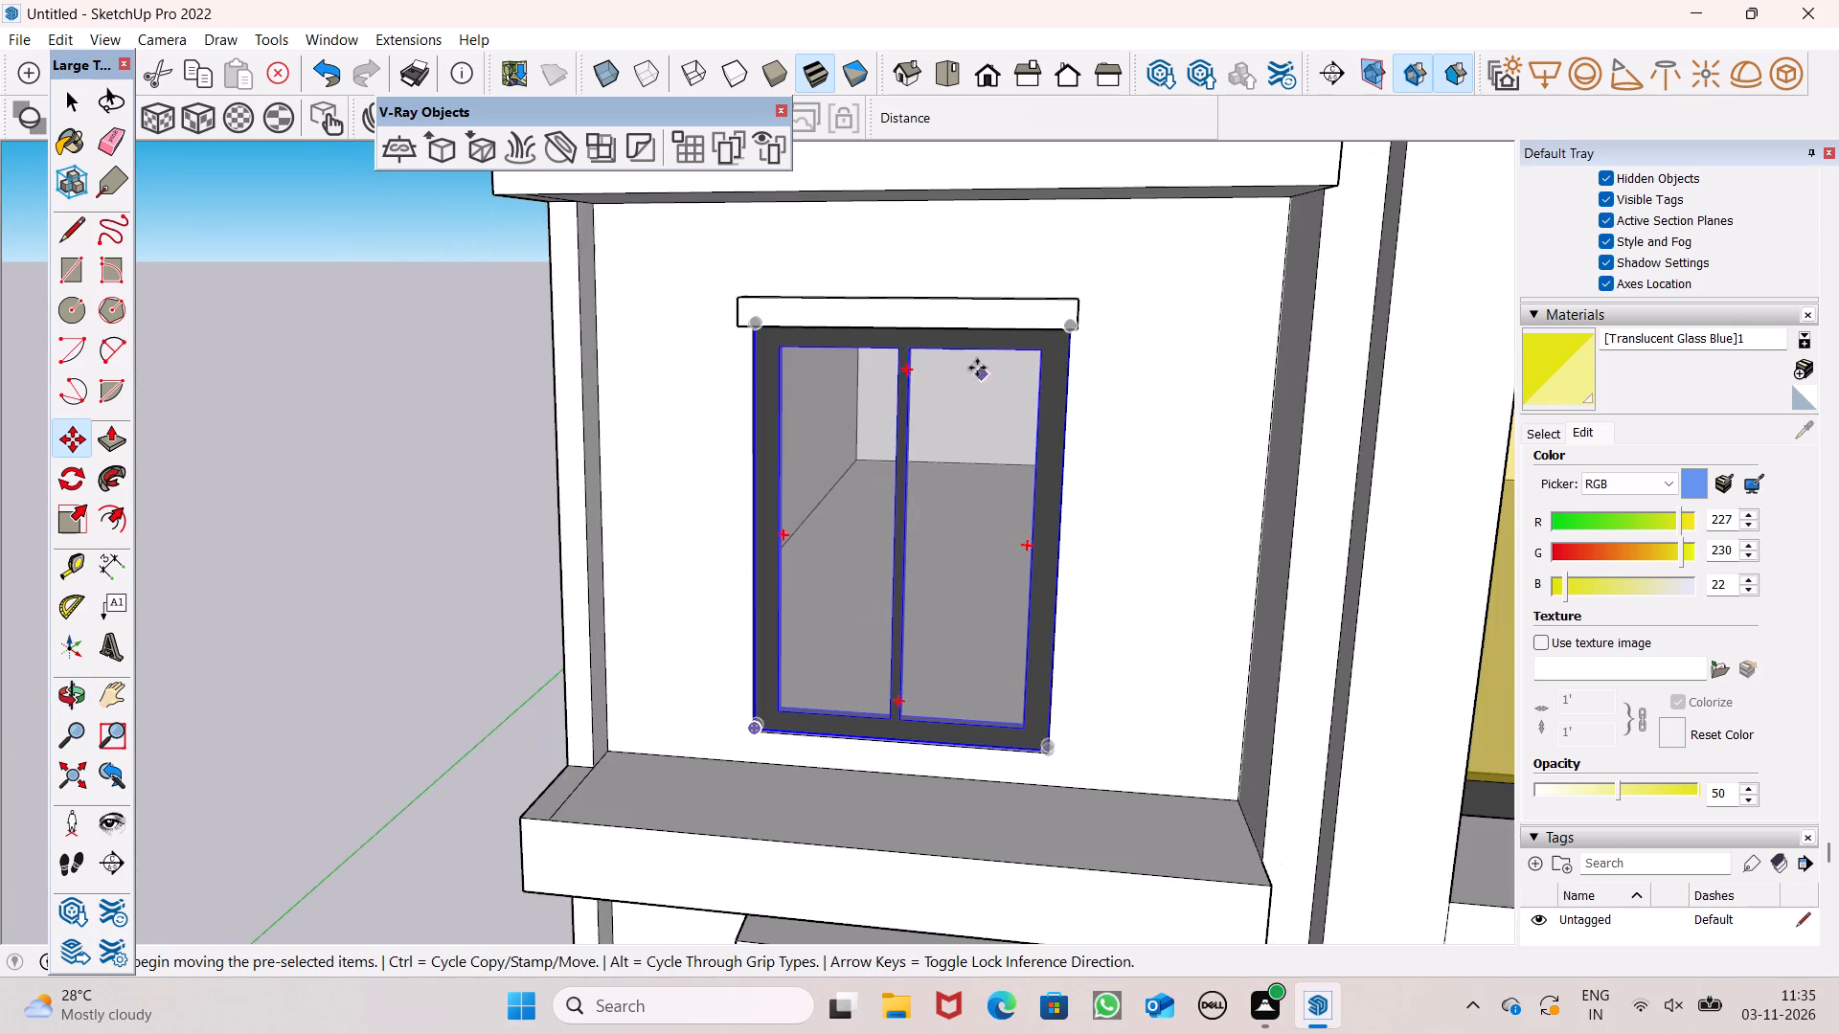
# Copy the second-floor window about 17' 5 3/8" down into the lowest opening, placing its lower right corner at the sill corner.
pyautogui.scroll(-10, 969, 344)
pyautogui.moveTo(1010, 636); pyautogui.dragTo(1049, 931, button='middle')
pyautogui.scroll(3, 999, 760)
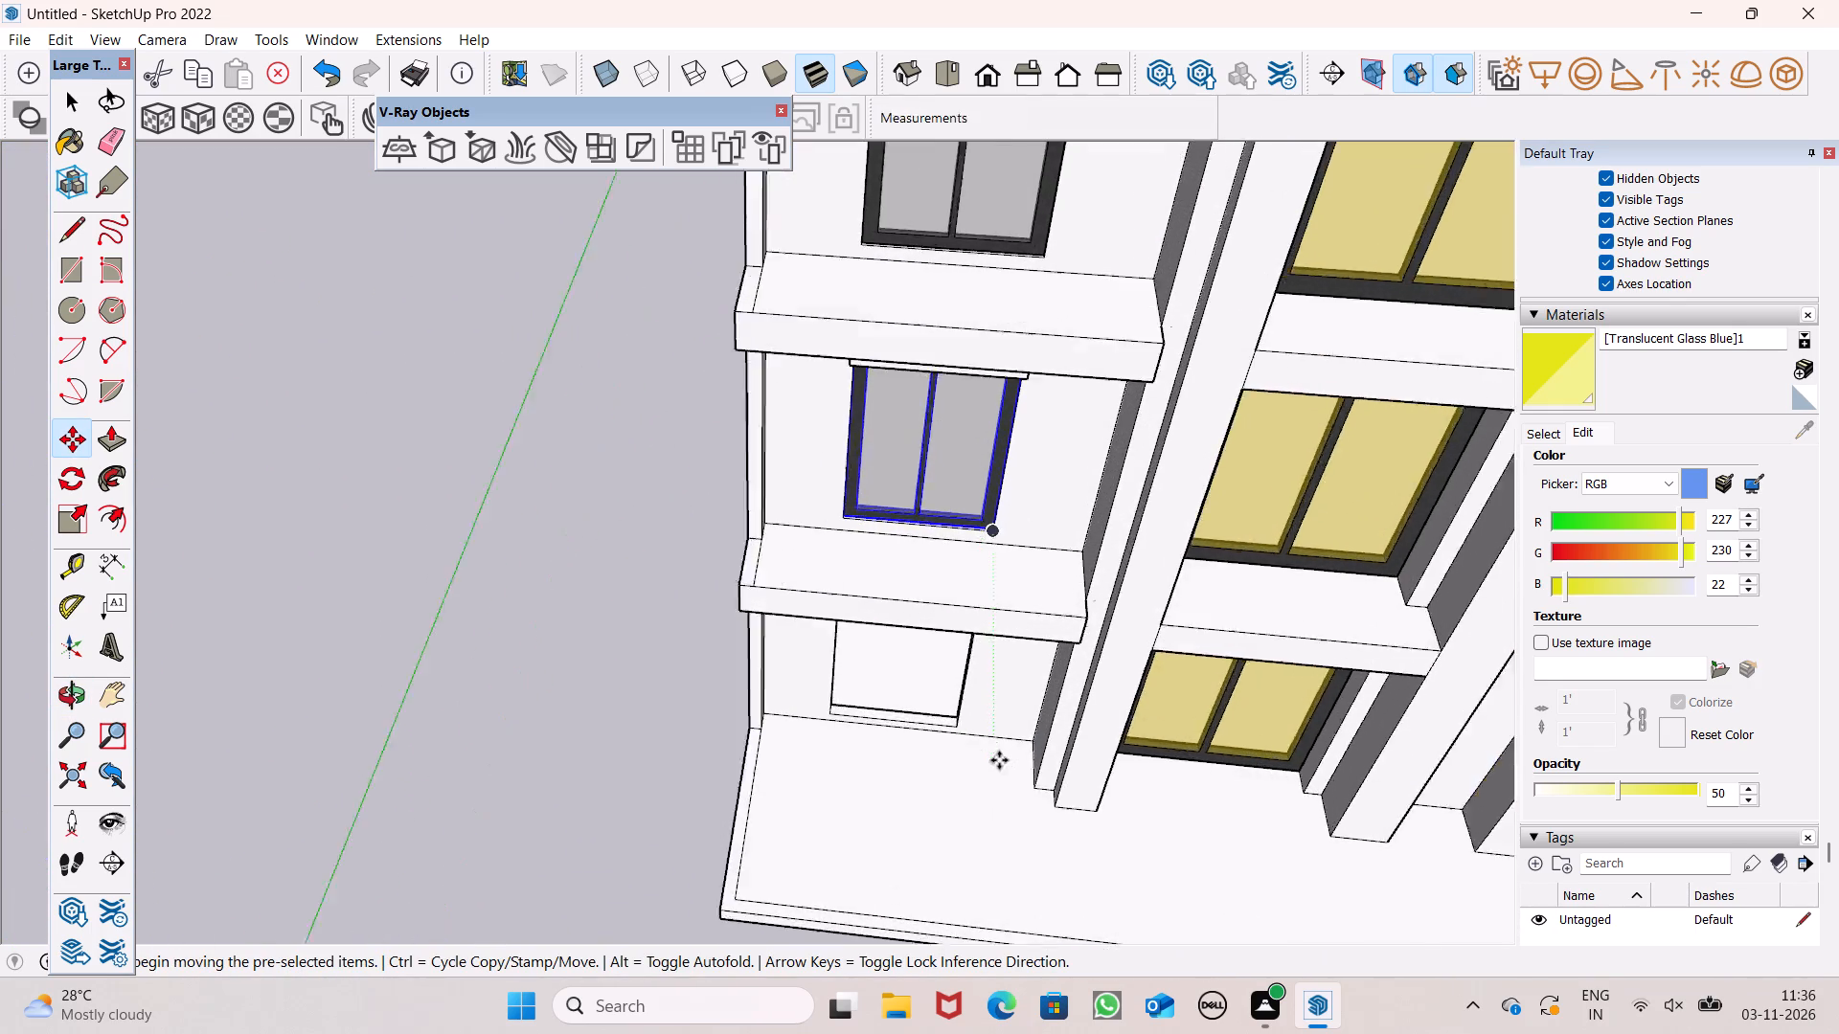
pyautogui.scroll(5, 999, 760)
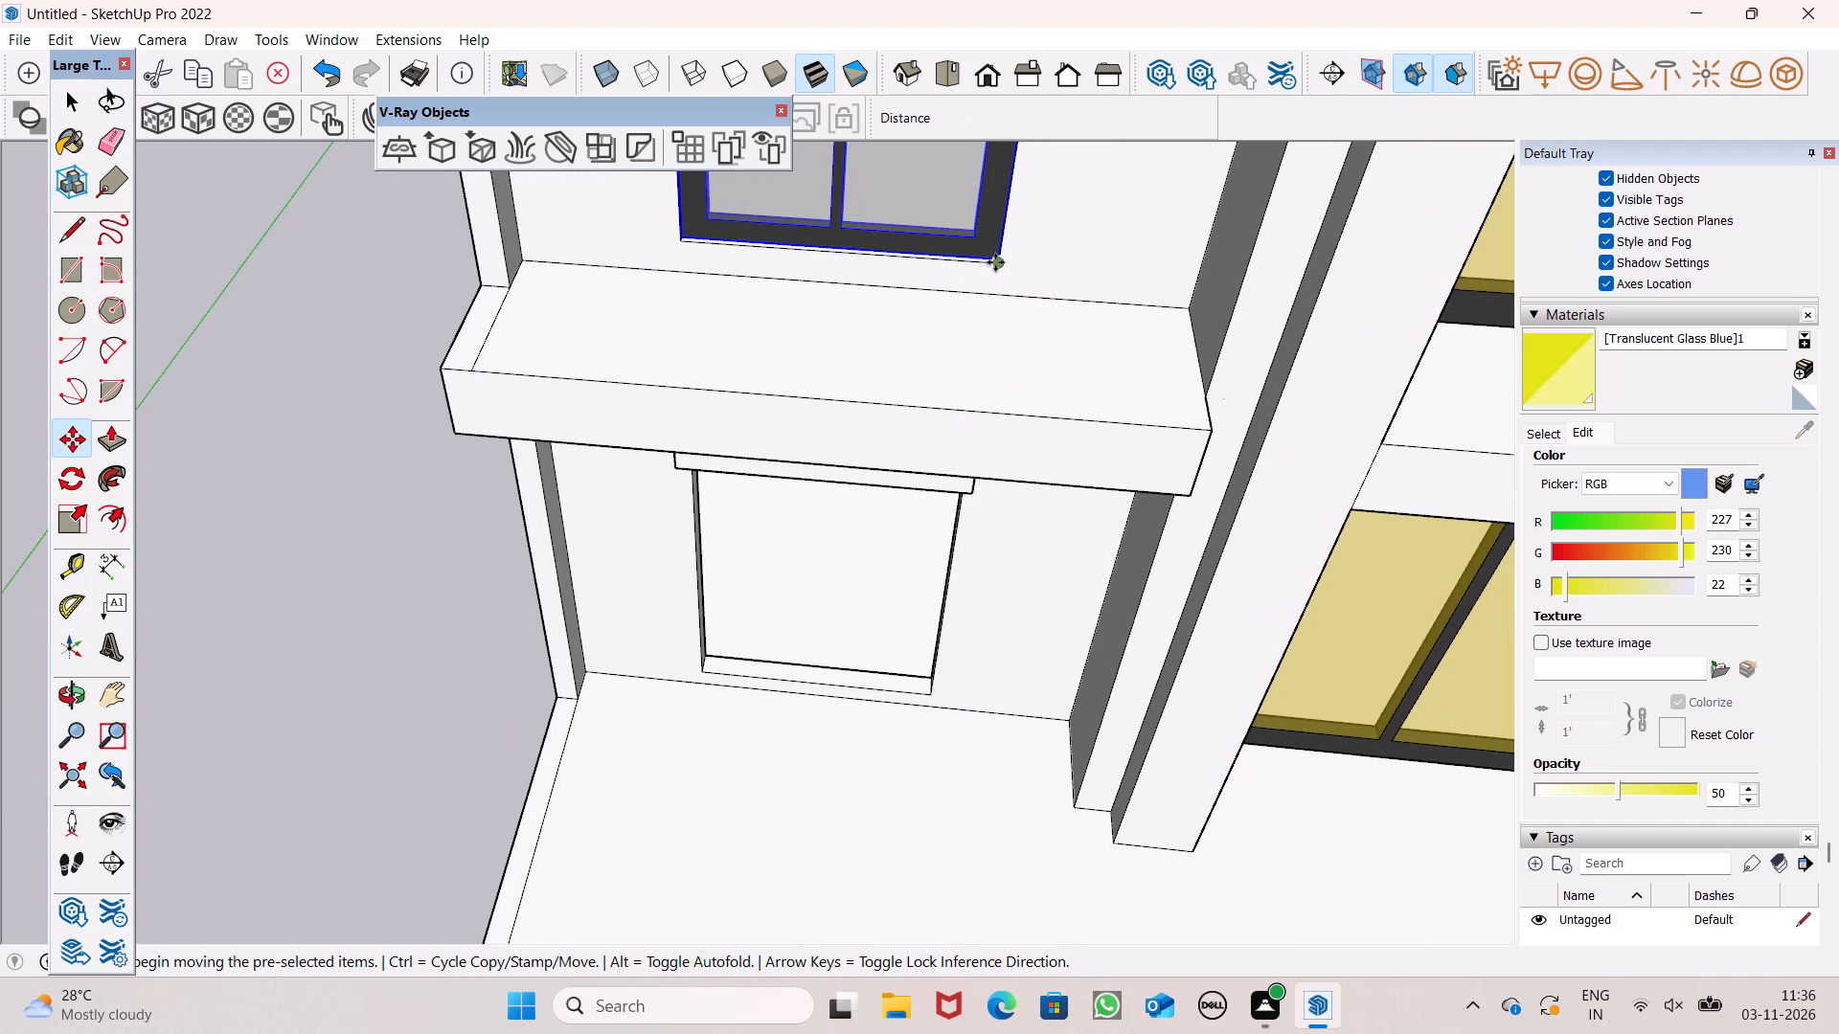
pyautogui.moveTo(996, 261); pyautogui.dragTo(959, 619)
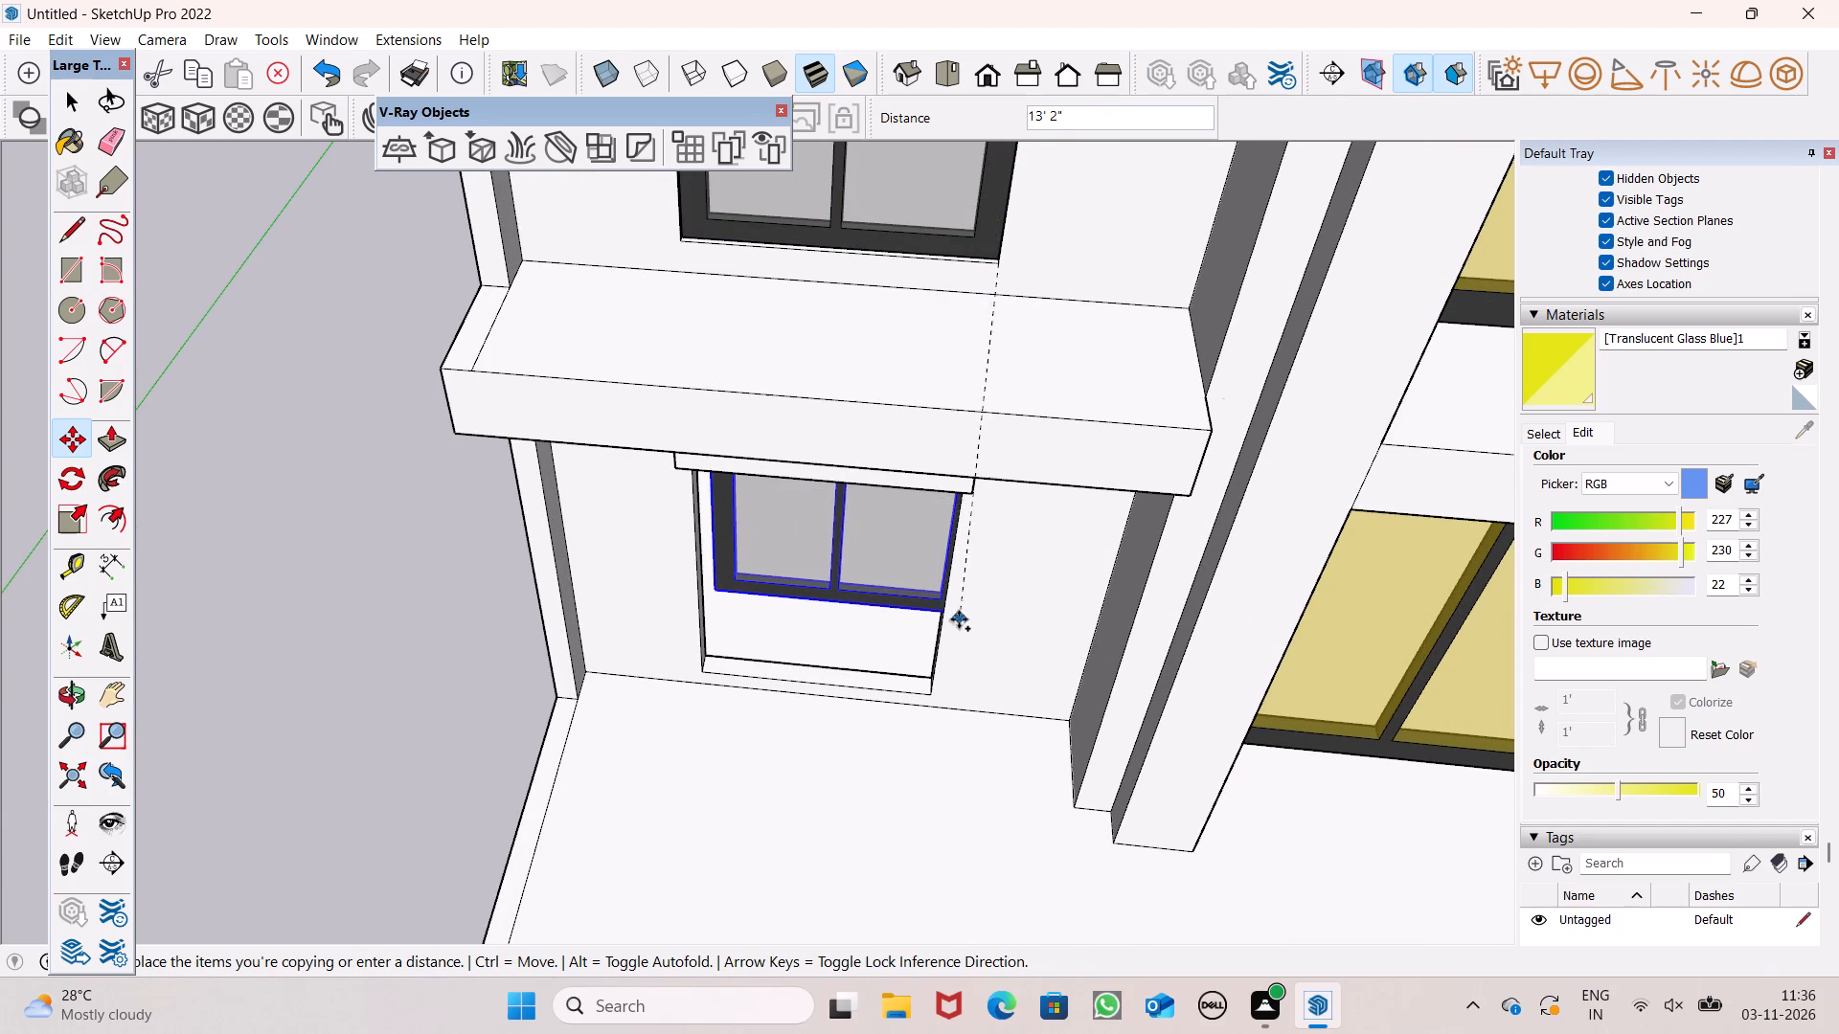
pyautogui.moveTo(959, 619); pyautogui.dragTo(942, 681)
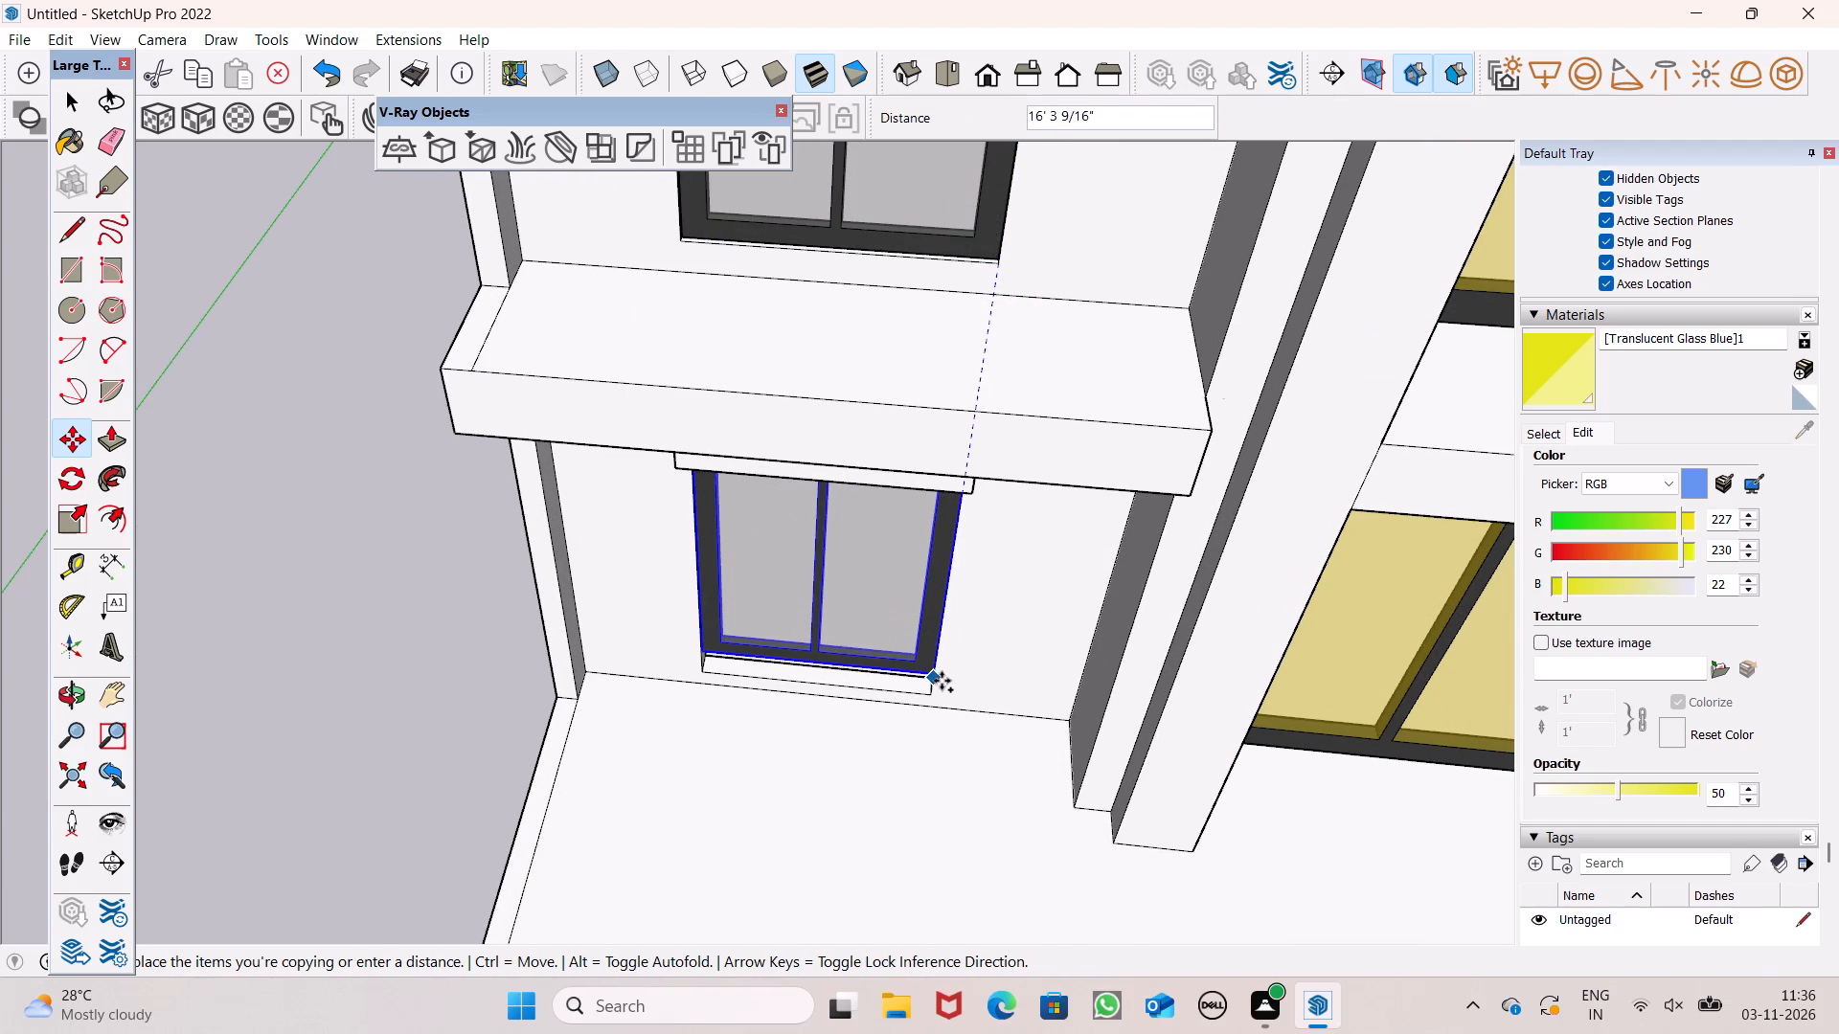
pyautogui.moveTo(942, 681); pyautogui.dragTo(939, 700)
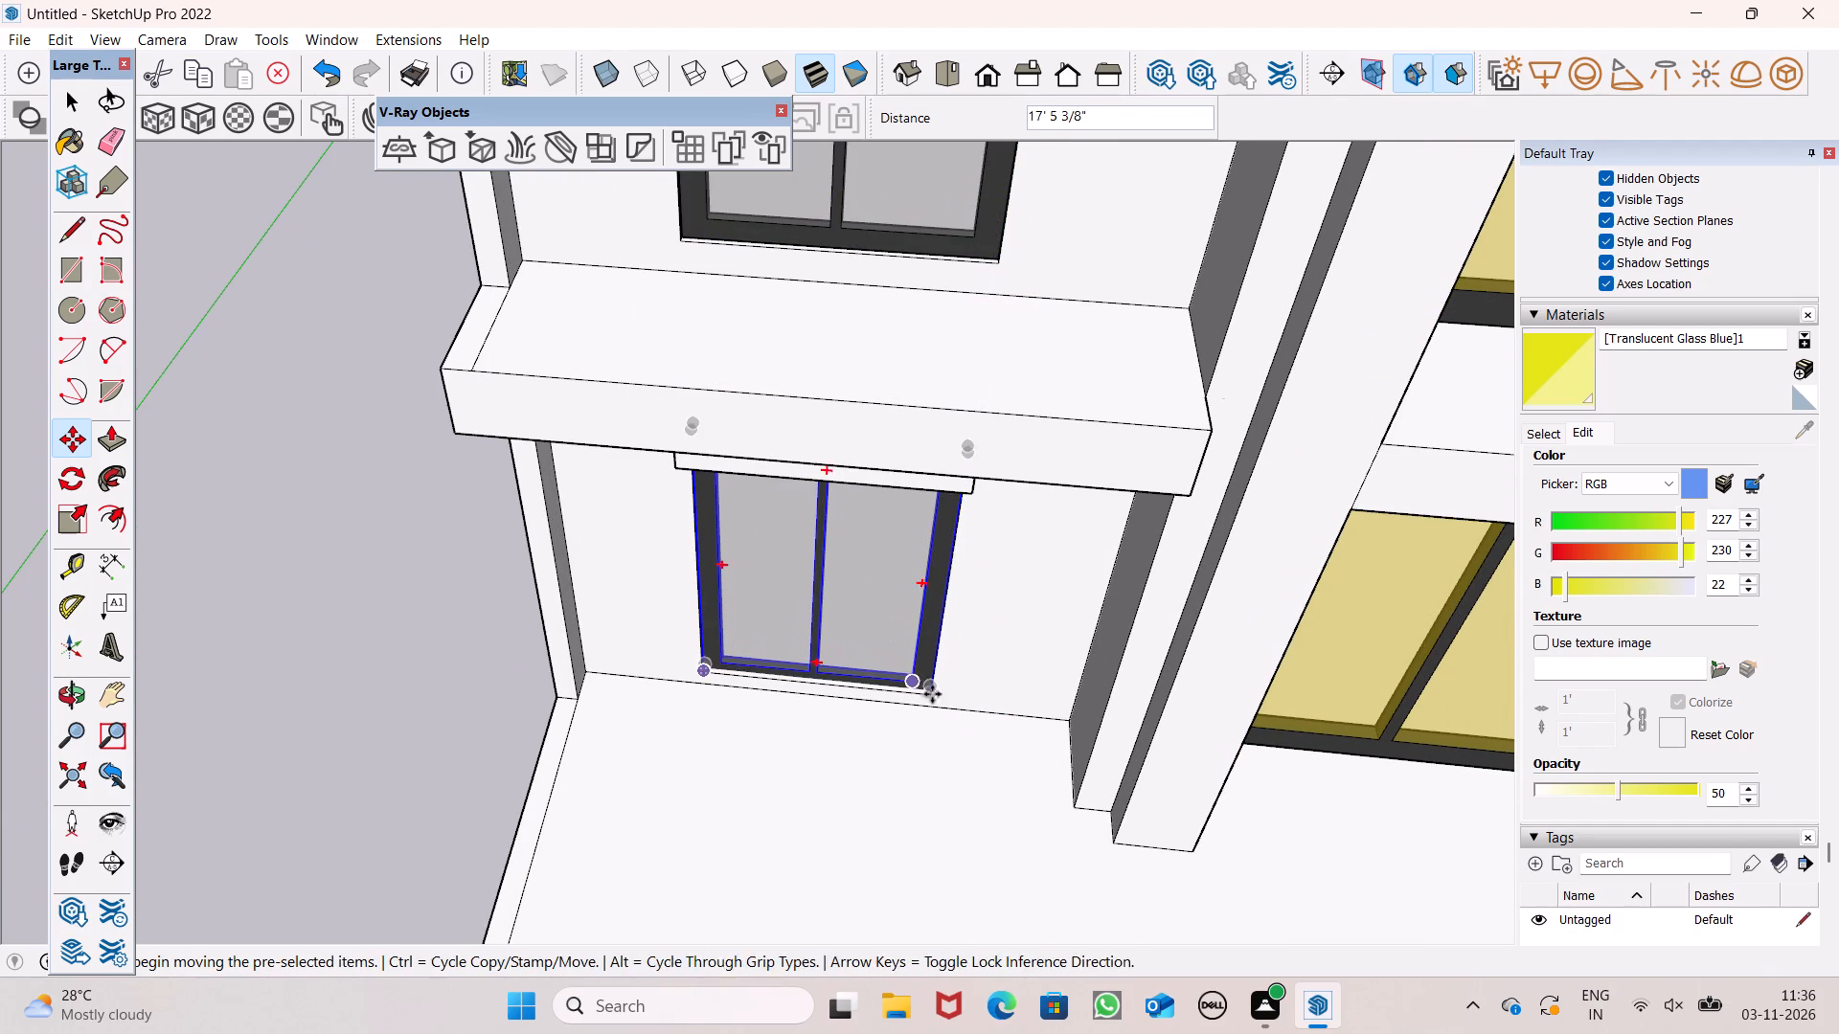
# Examine the lowest window's alignment with its lintel, sill and opening sides from the front, above and below.
pyautogui.moveTo(954, 733); pyautogui.dragTo(1002, 324, button='middle')
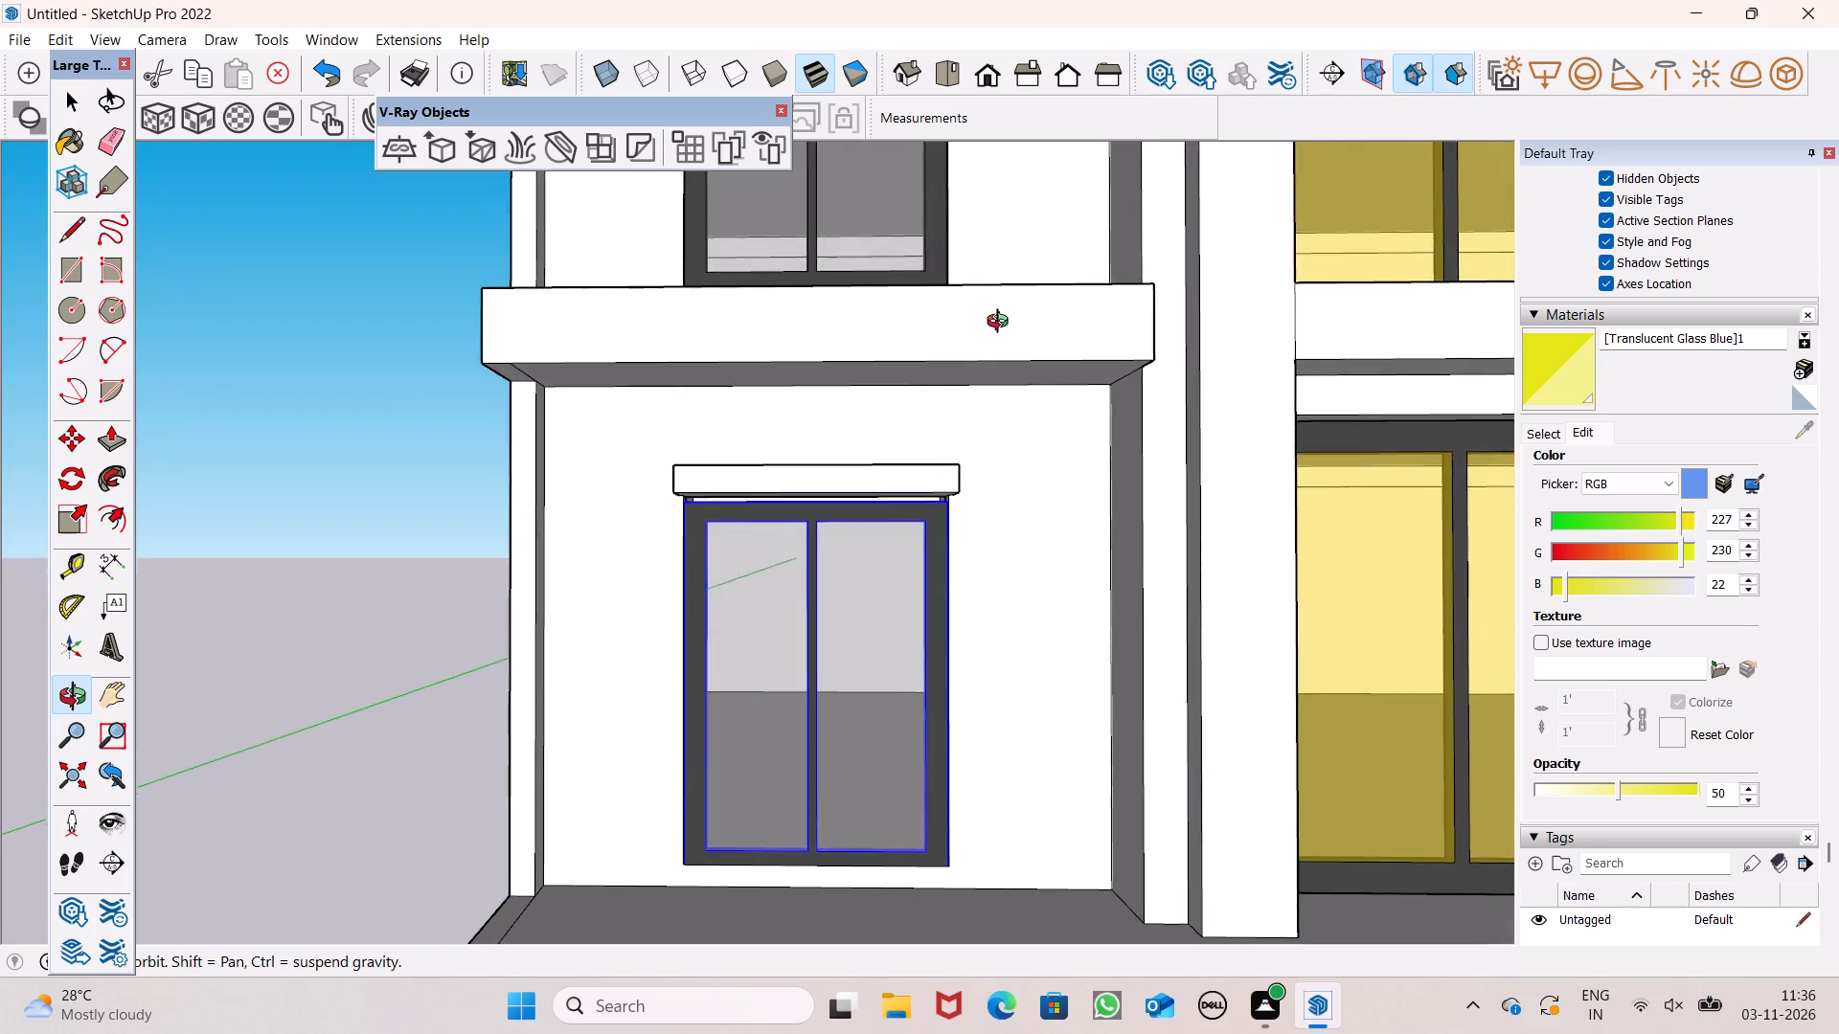
pyautogui.moveTo(1002, 324); pyautogui.dragTo(990, 377, button='middle')
pyautogui.scroll(7, 930, 751)
pyautogui.scroll(-5, 840, 775)
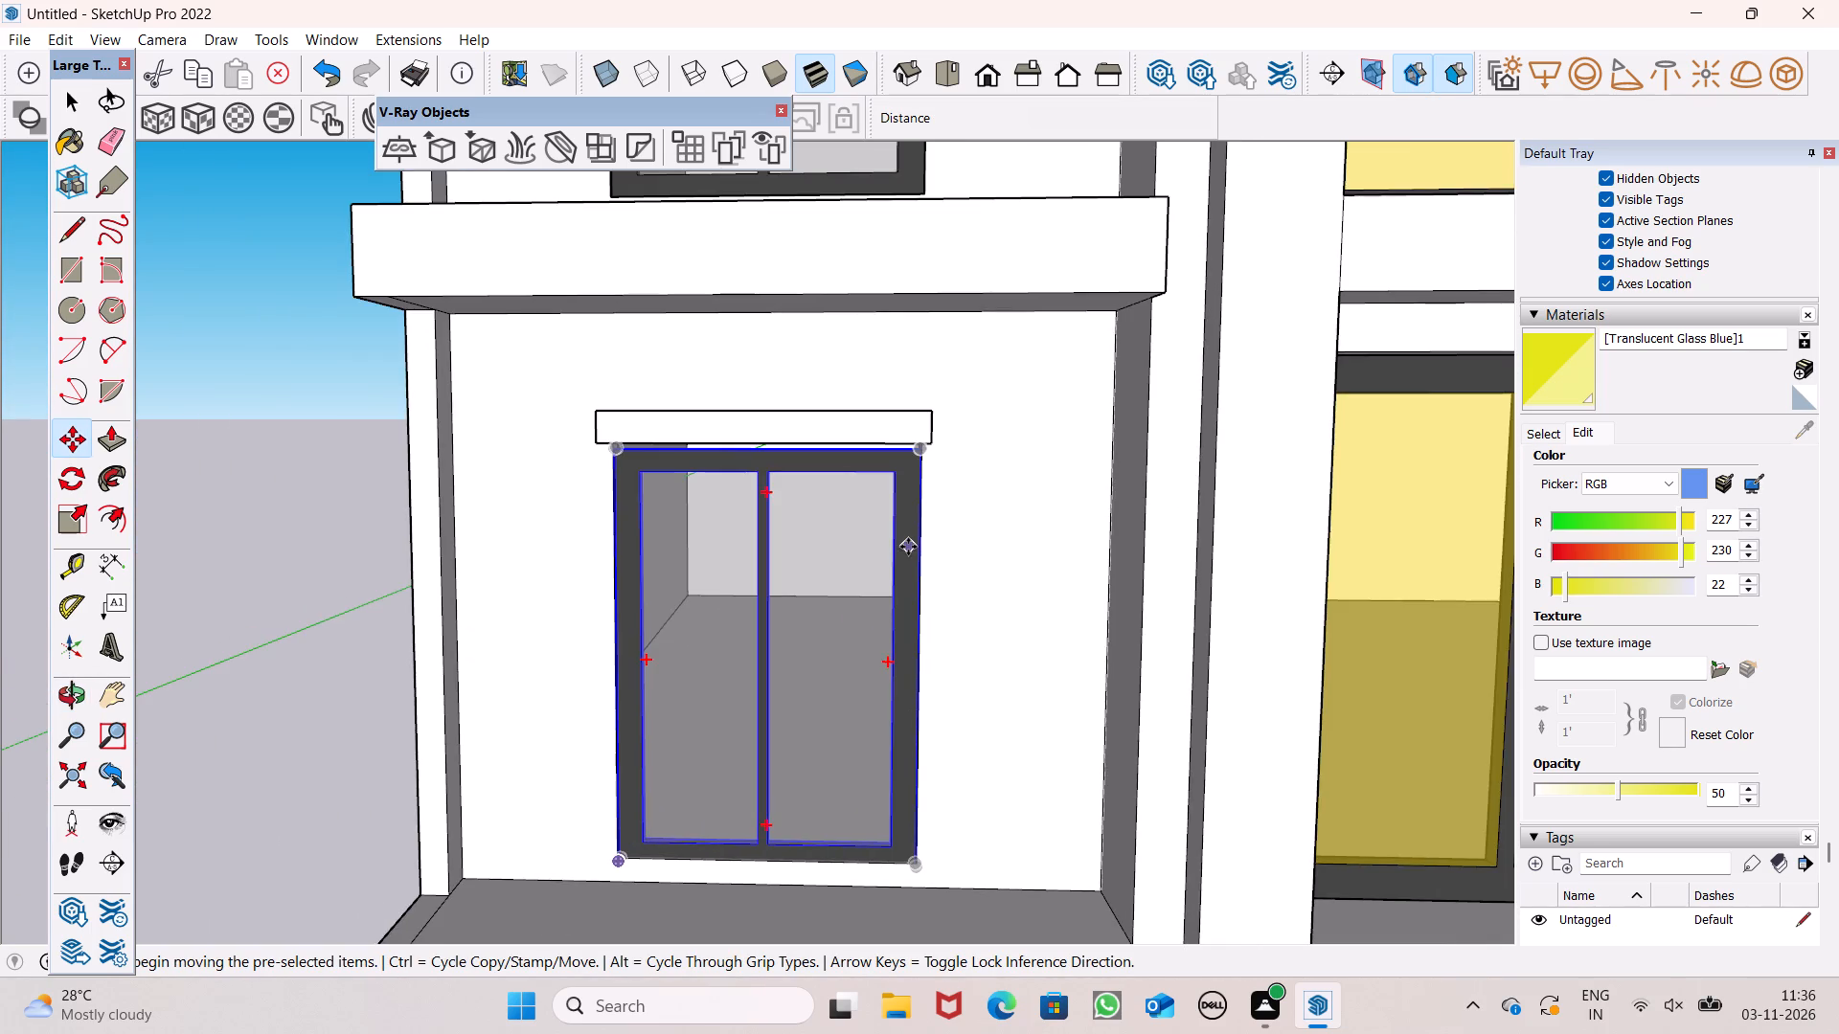
pyautogui.scroll(-2, 908, 547)
pyautogui.moveTo(929, 625); pyautogui.dragTo(932, 707, button='middle')
pyautogui.scroll(5, 932, 707)
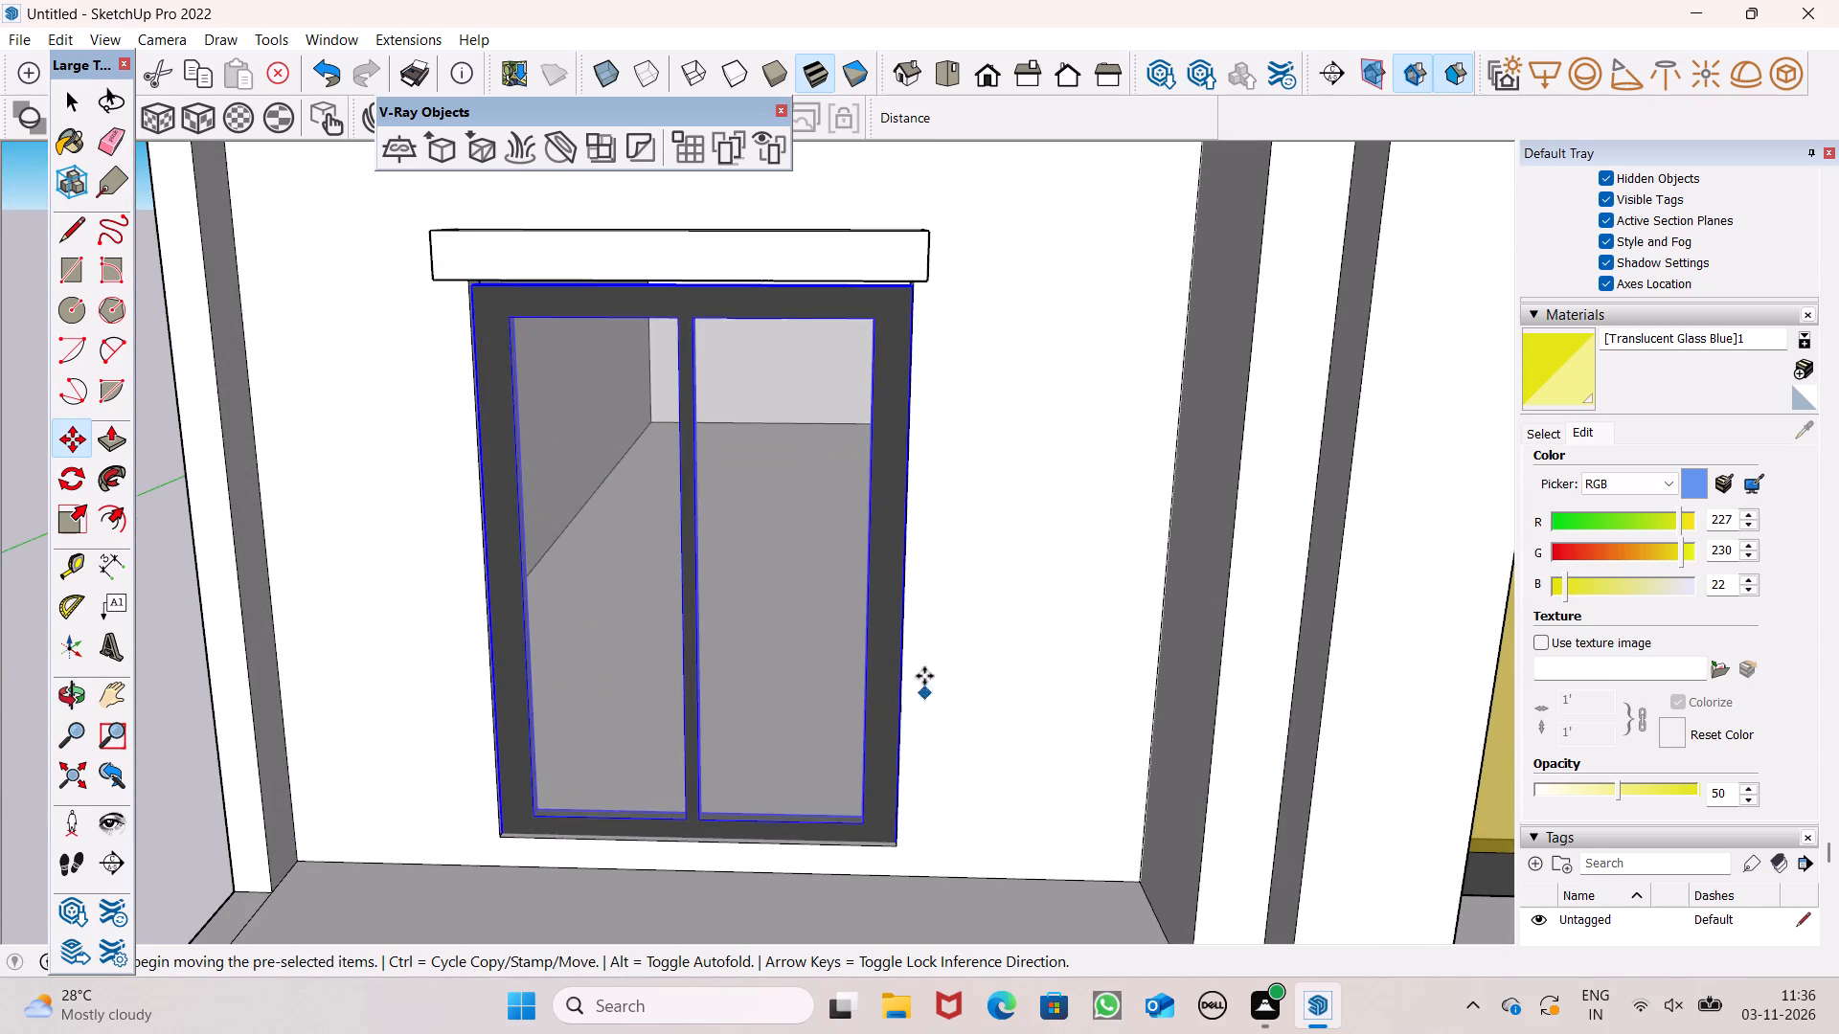
pyautogui.scroll(-6, 946, 619)
pyautogui.moveTo(897, 775); pyautogui.dragTo(866, 811, button='middle')
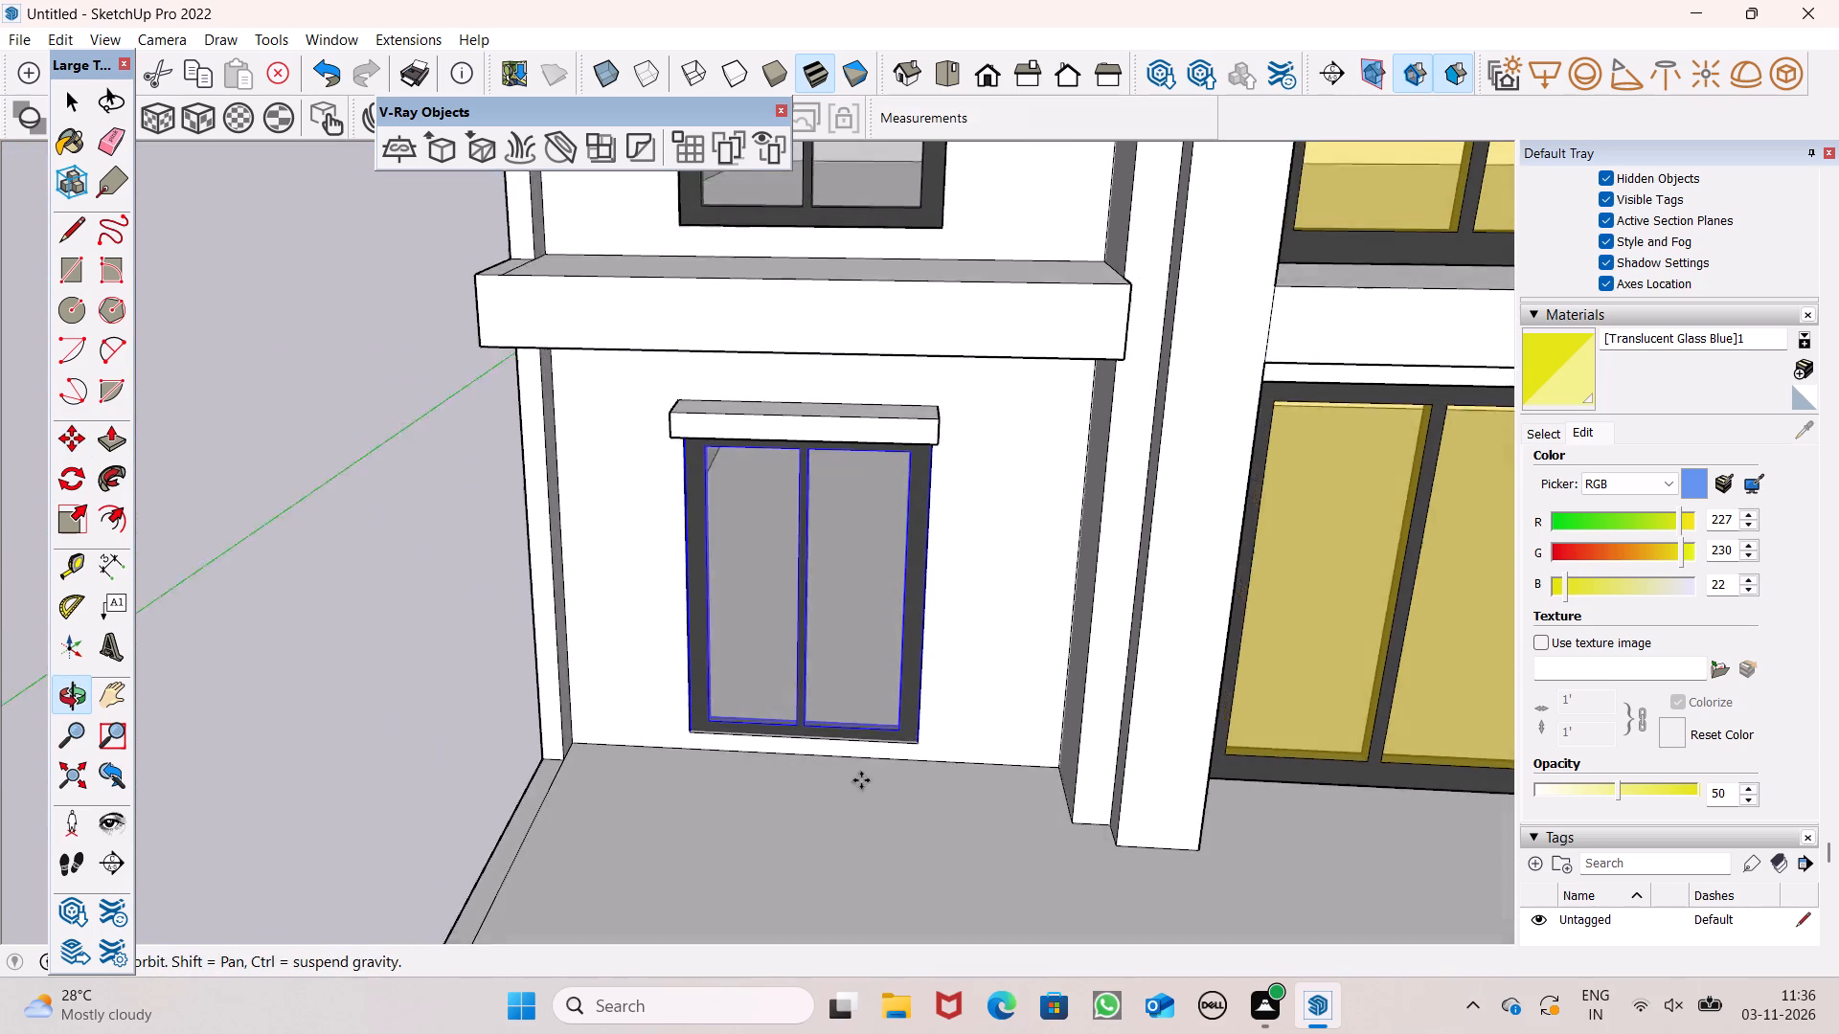
pyautogui.scroll(16, 870, 735)
pyautogui.scroll(-7, 935, 763)
pyautogui.moveTo(944, 764); pyautogui.dragTo(956, 673, button='middle')
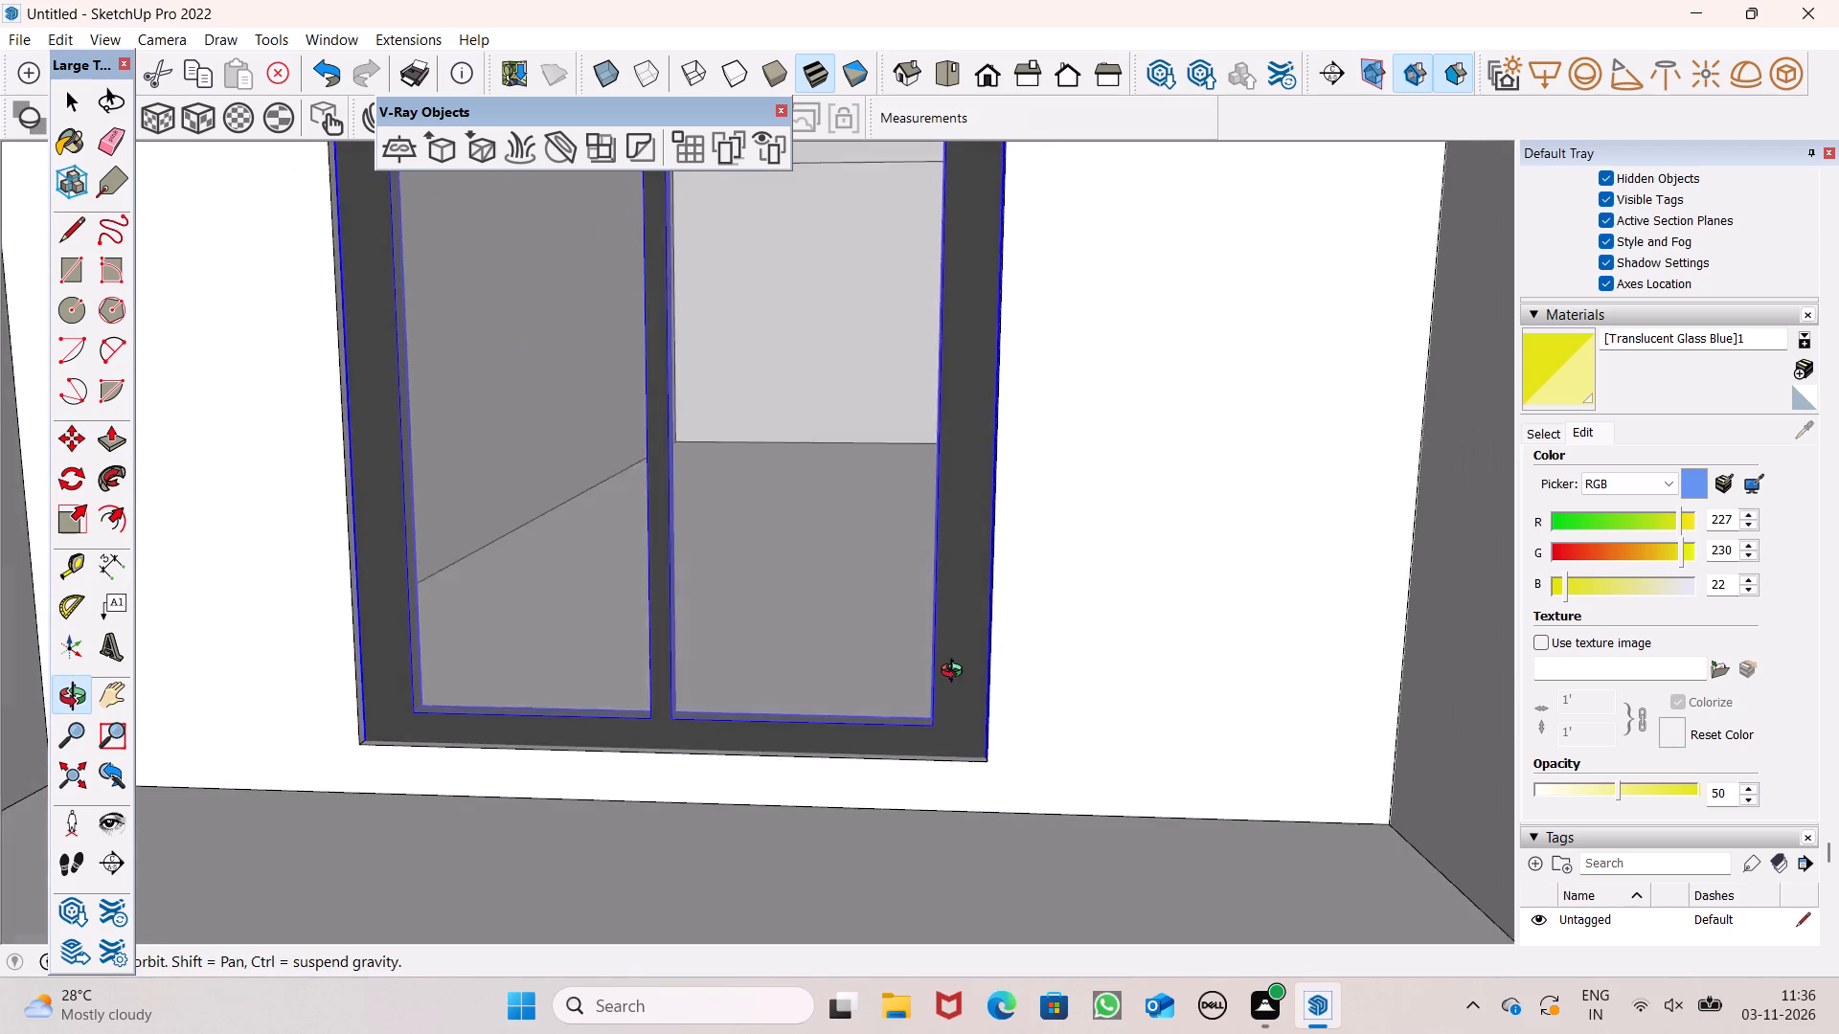
pyautogui.moveTo(956, 673); pyautogui.dragTo(955, 672, button='middle')
pyautogui.scroll(1, 955, 672)
pyautogui.scroll(-5, 956, 683)
pyautogui.moveTo(958, 698); pyautogui.dragTo(934, 645, button='middle')
pyautogui.scroll(1, 953, 686)
pyautogui.scroll(-6, 950, 753)
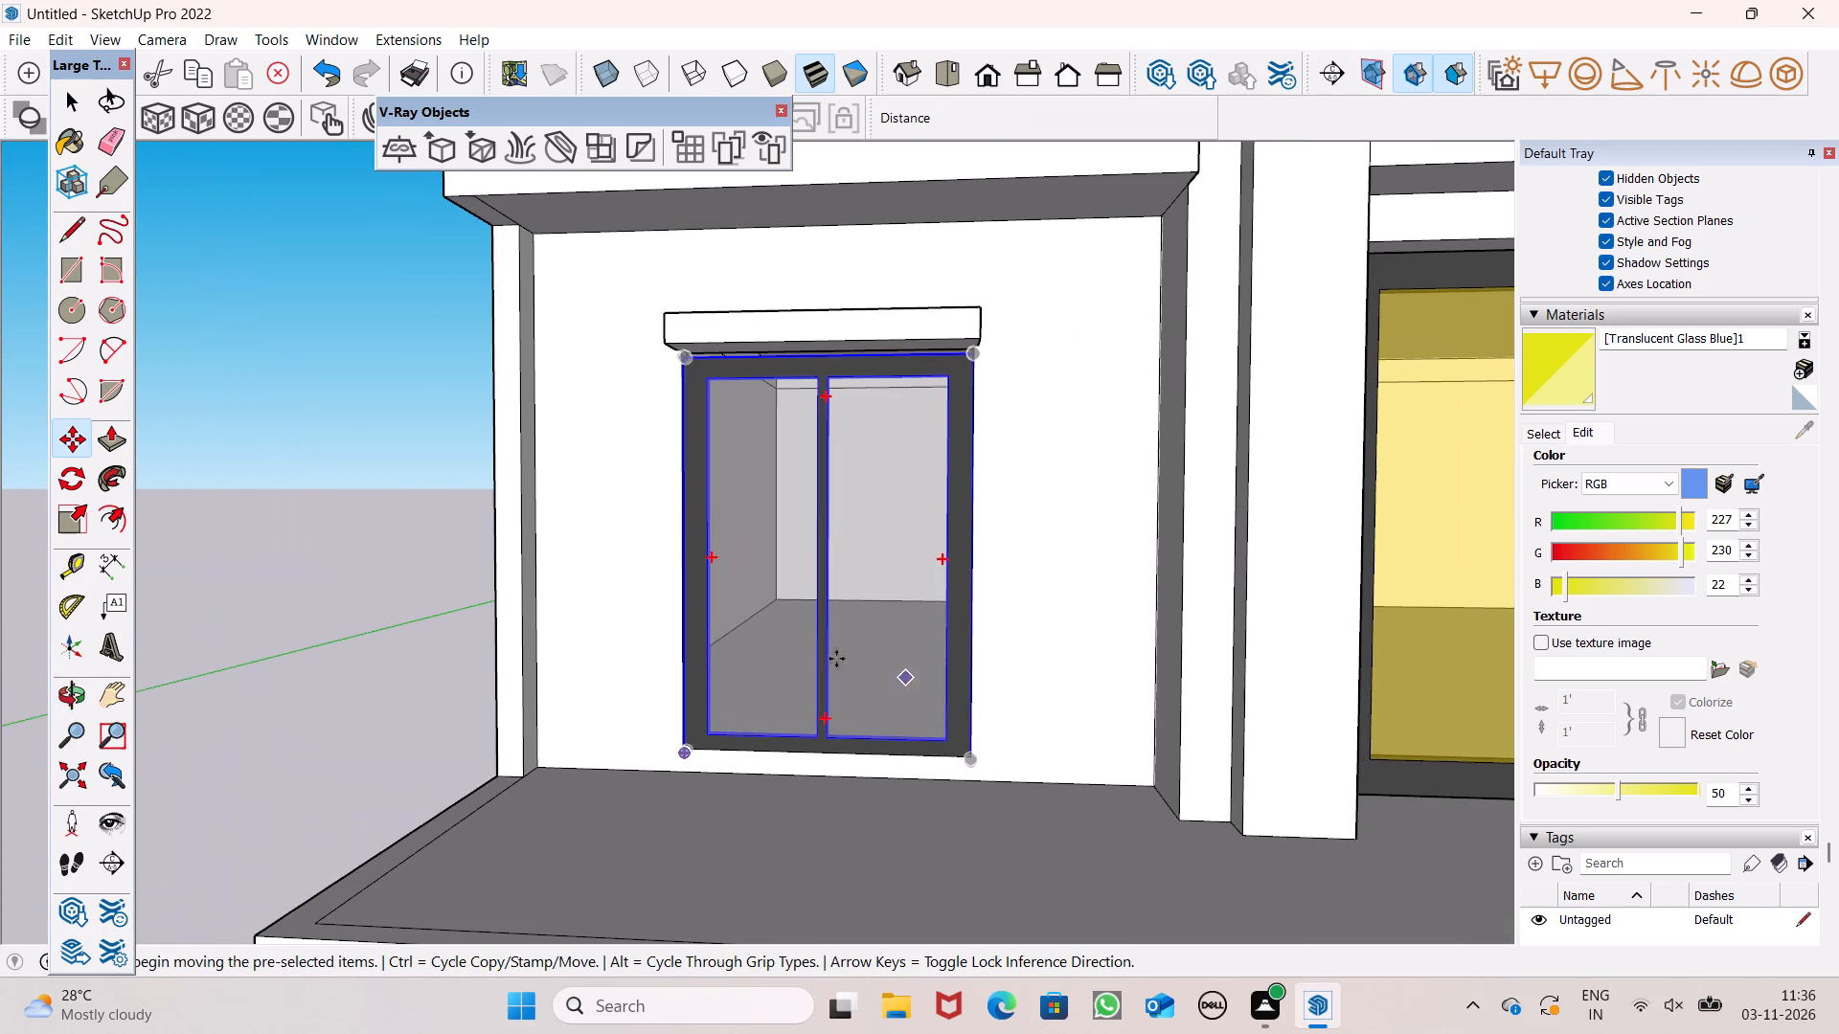
# Stretch the lowest window in the left outer column upward with Scale to close the gap beneath its lintel.
pyautogui.press('space')
pyautogui.click(281, 473)
pyautogui.moveTo(775, 531); pyautogui.dragTo(754, 642, button='middle')
pyautogui.scroll(1, 779, 577)
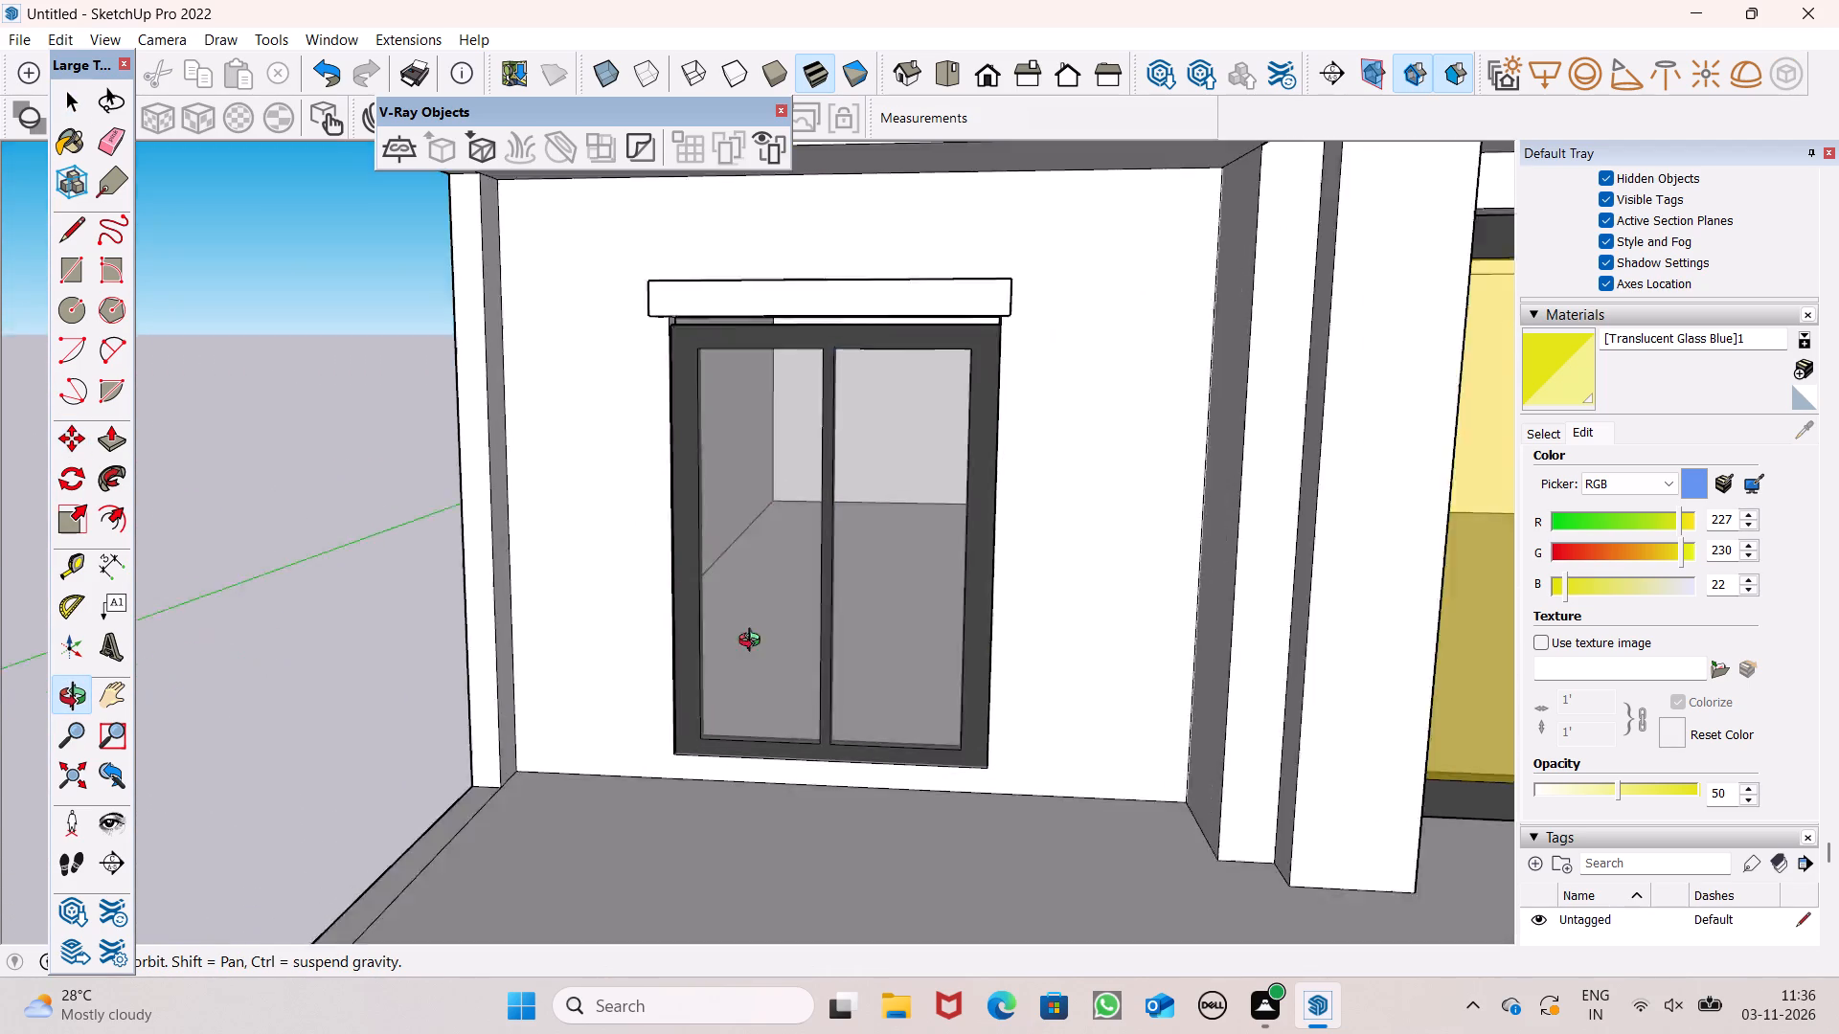
pyautogui.moveTo(754, 642); pyautogui.dragTo(928, 564, button='middle')
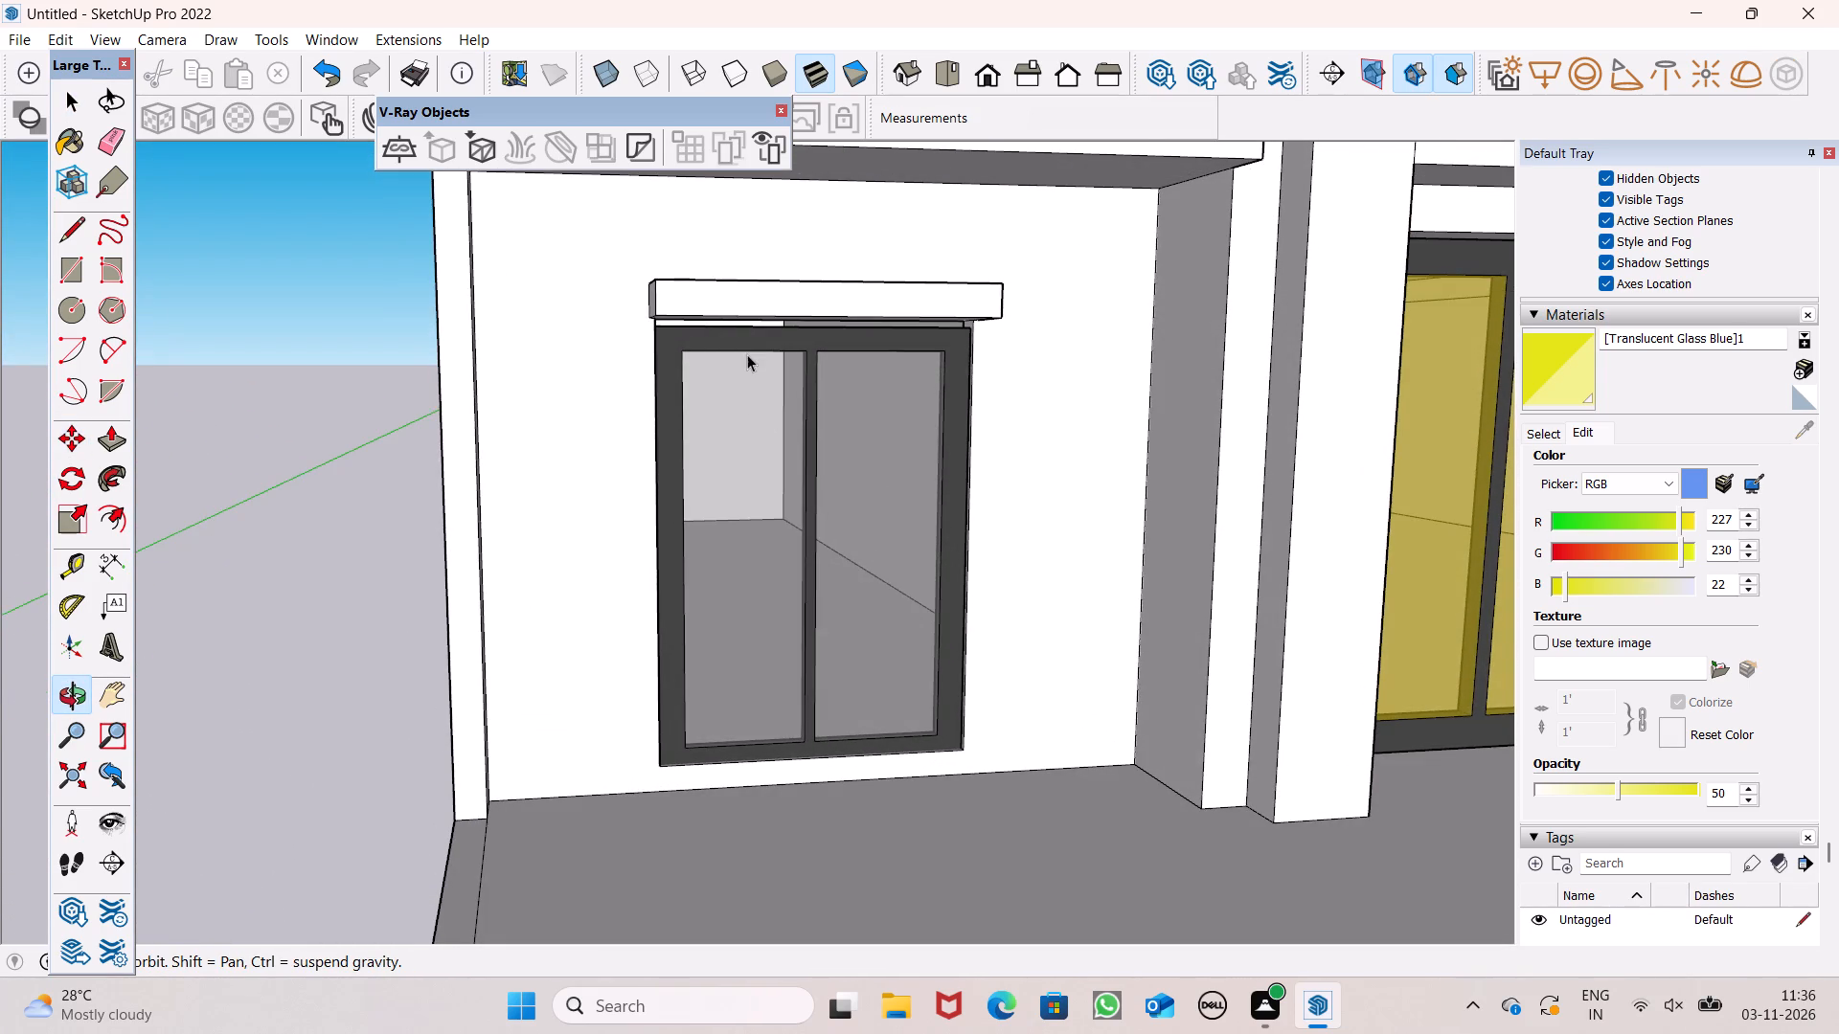
pyautogui.click(745, 346)
pyautogui.click(76, 518)
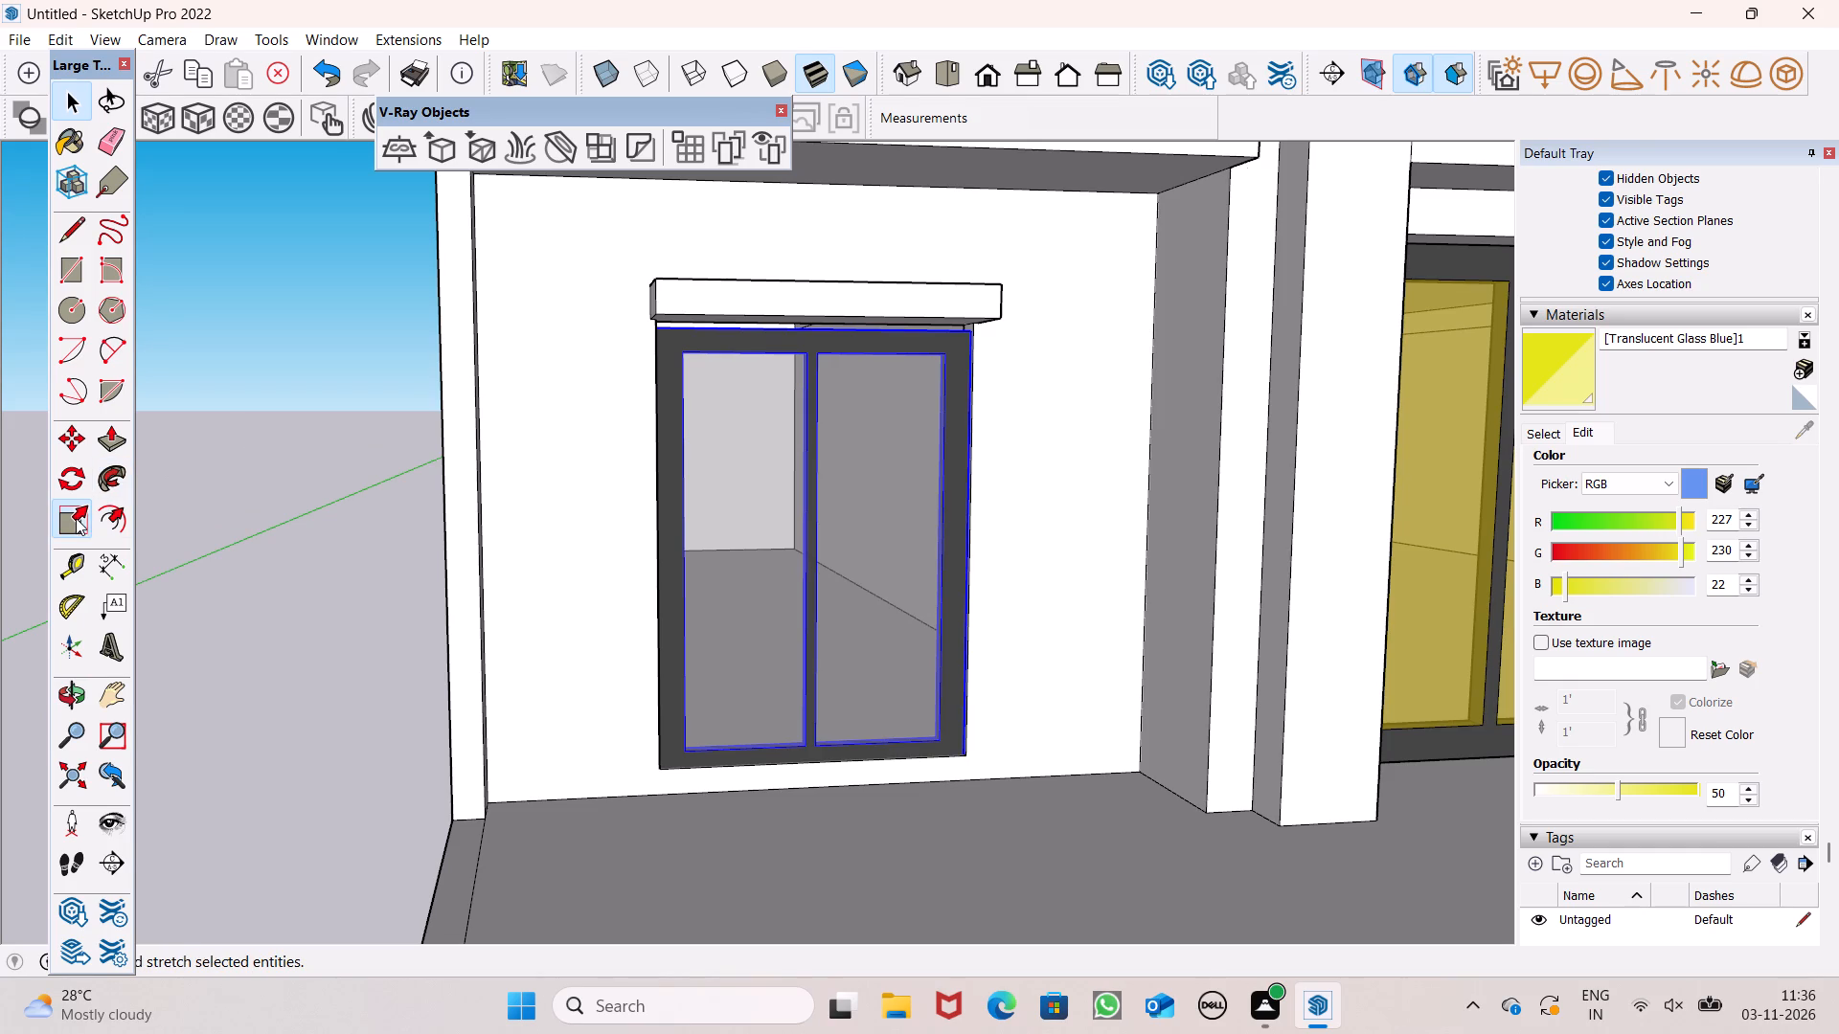
pyautogui.scroll(9, 781, 327)
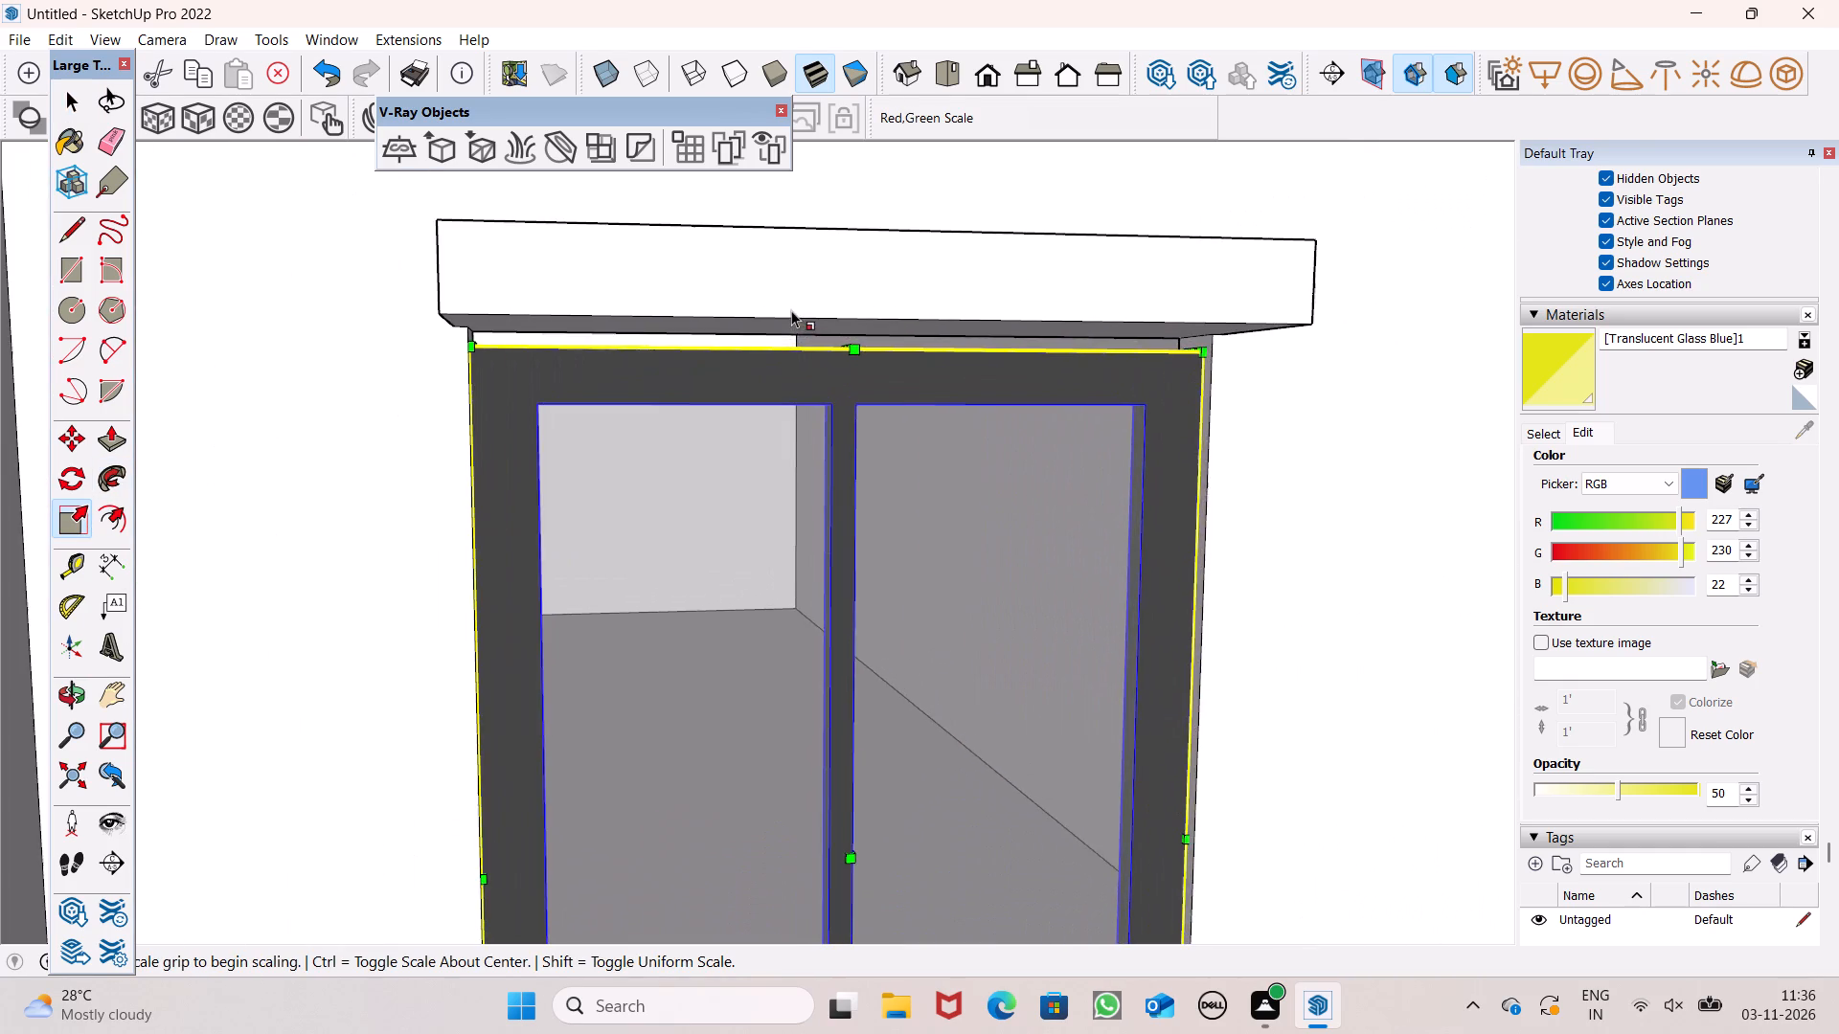
pyautogui.scroll(8, 846, 320)
pyautogui.scroll(-5, 857, 360)
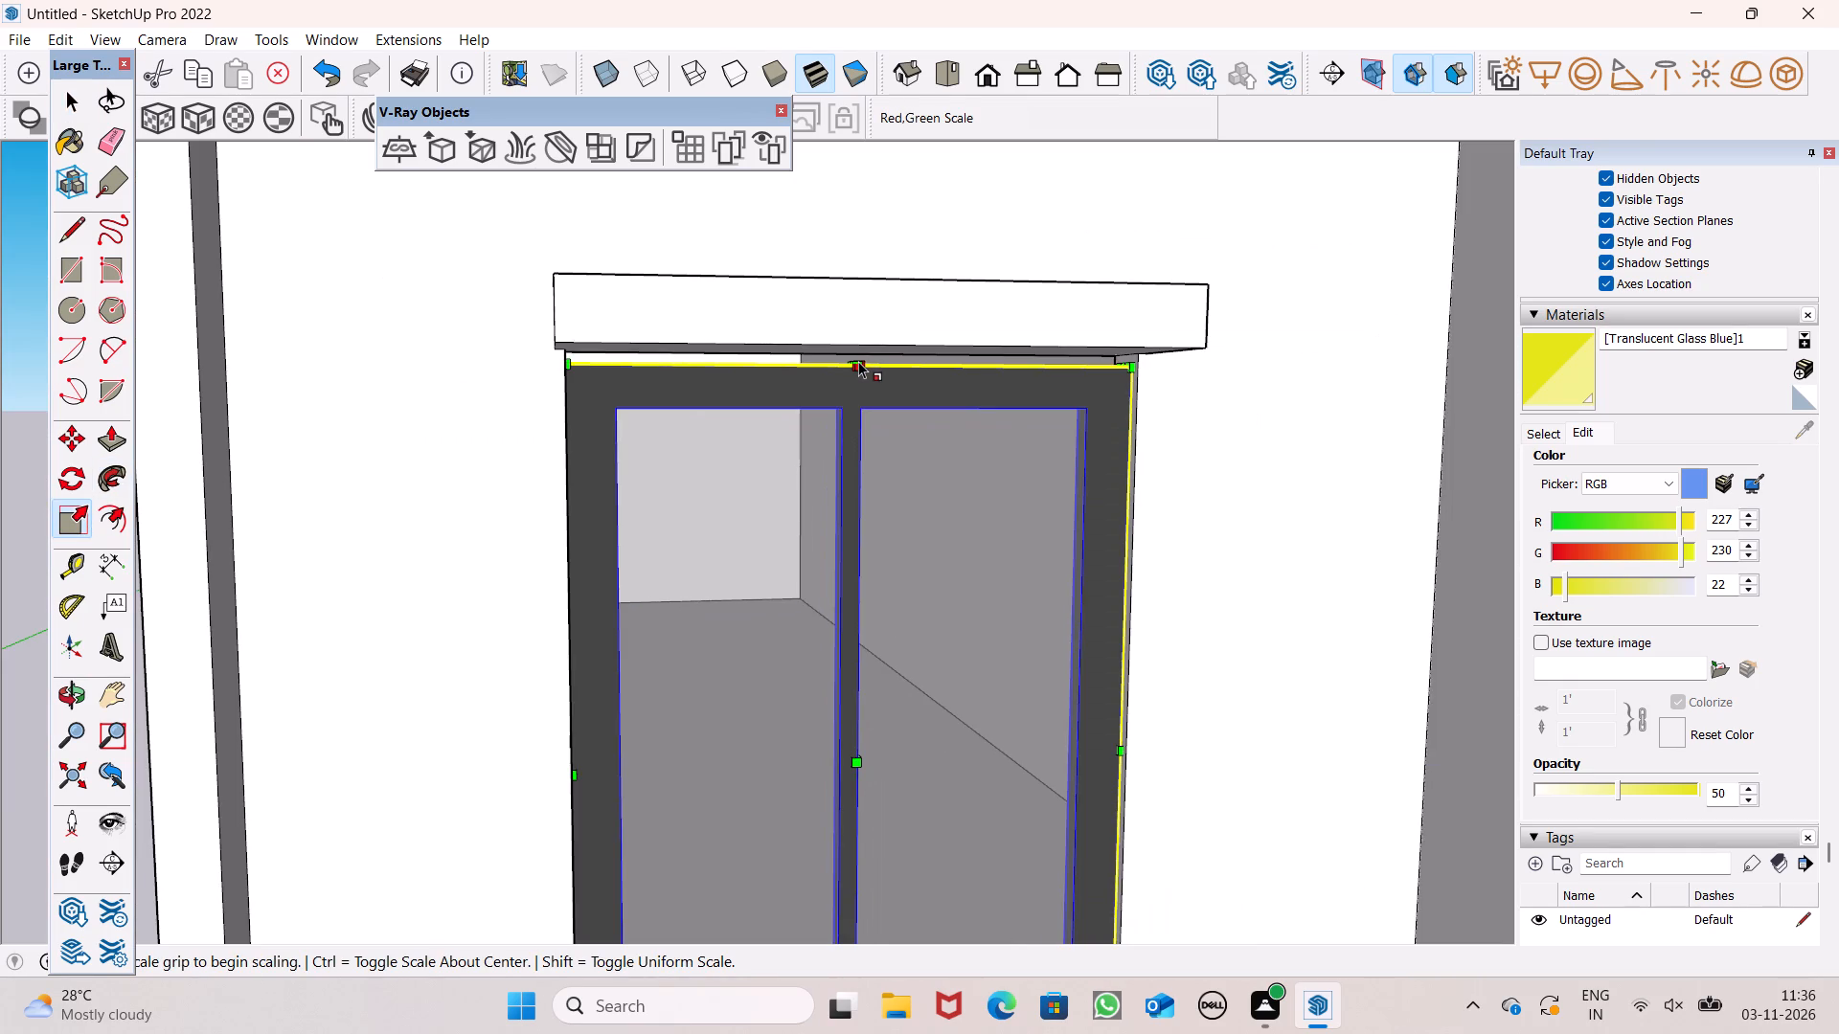
pyautogui.moveTo(876, 412); pyautogui.dragTo(953, 427, button='middle')
pyautogui.scroll(3, 861, 351)
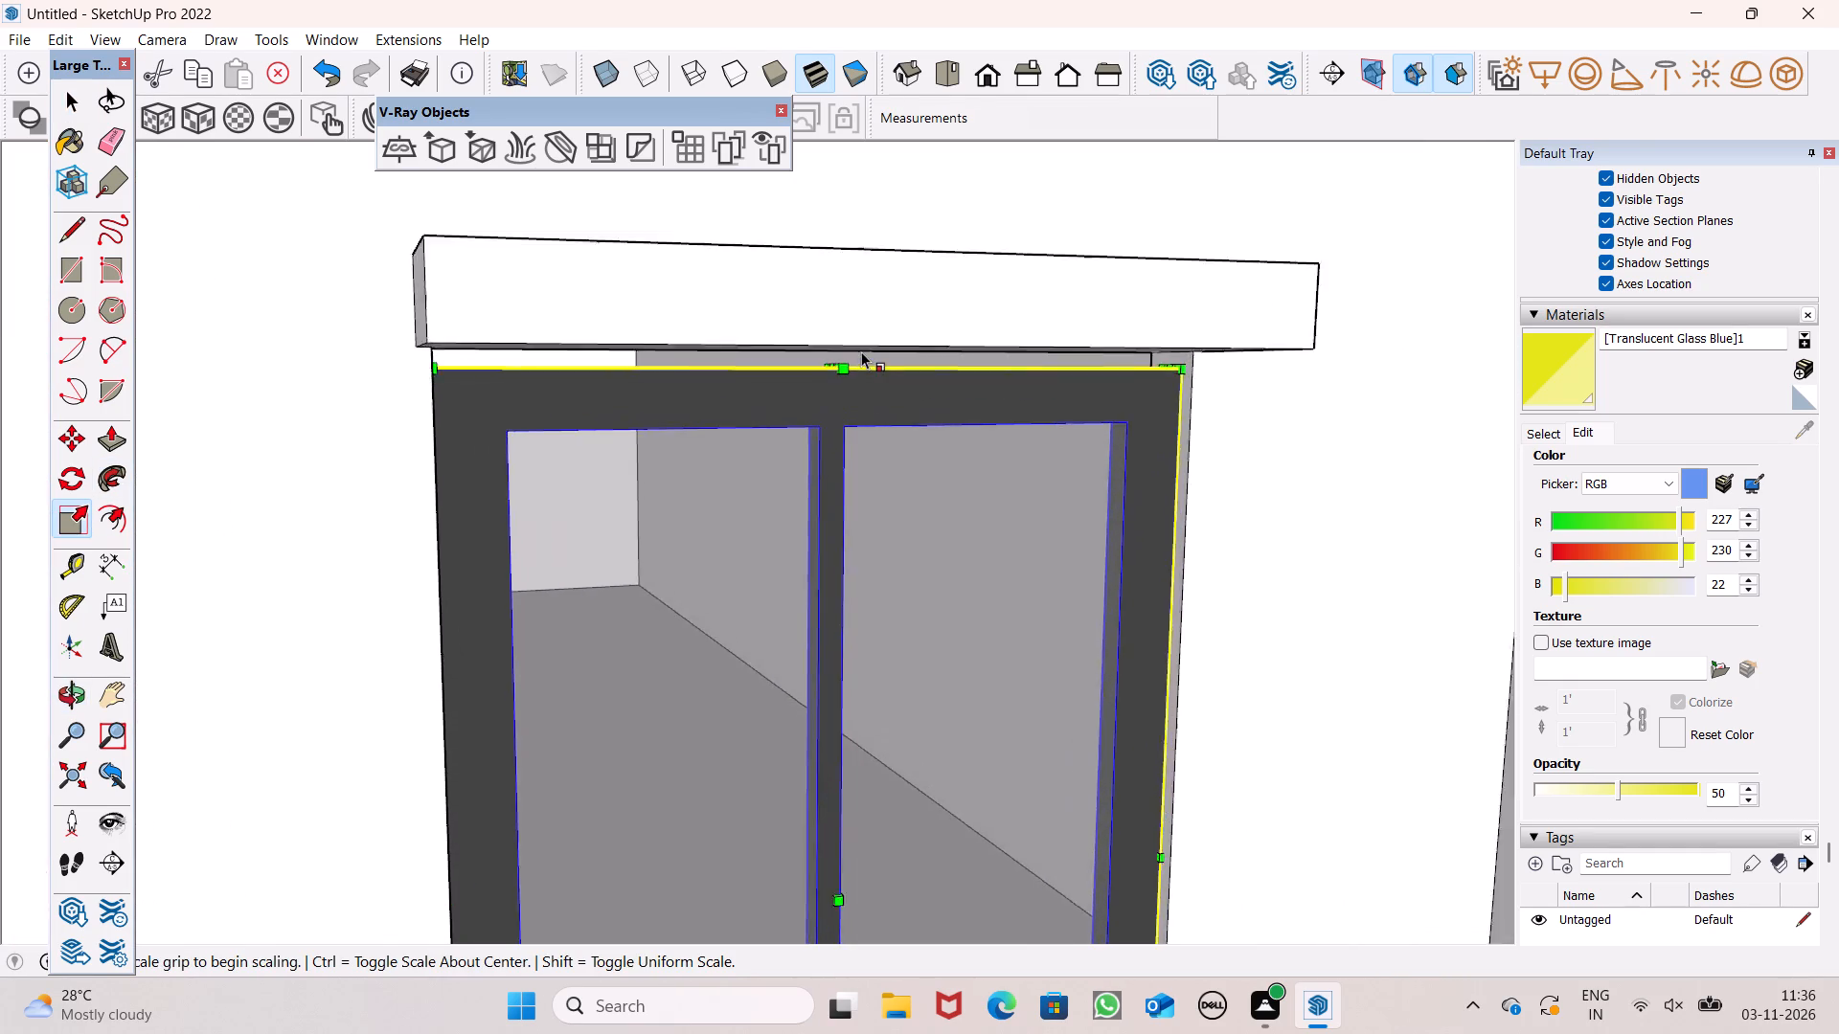
pyautogui.scroll(4, 861, 351)
pyautogui.moveTo(823, 475); pyautogui.dragTo(788, 314)
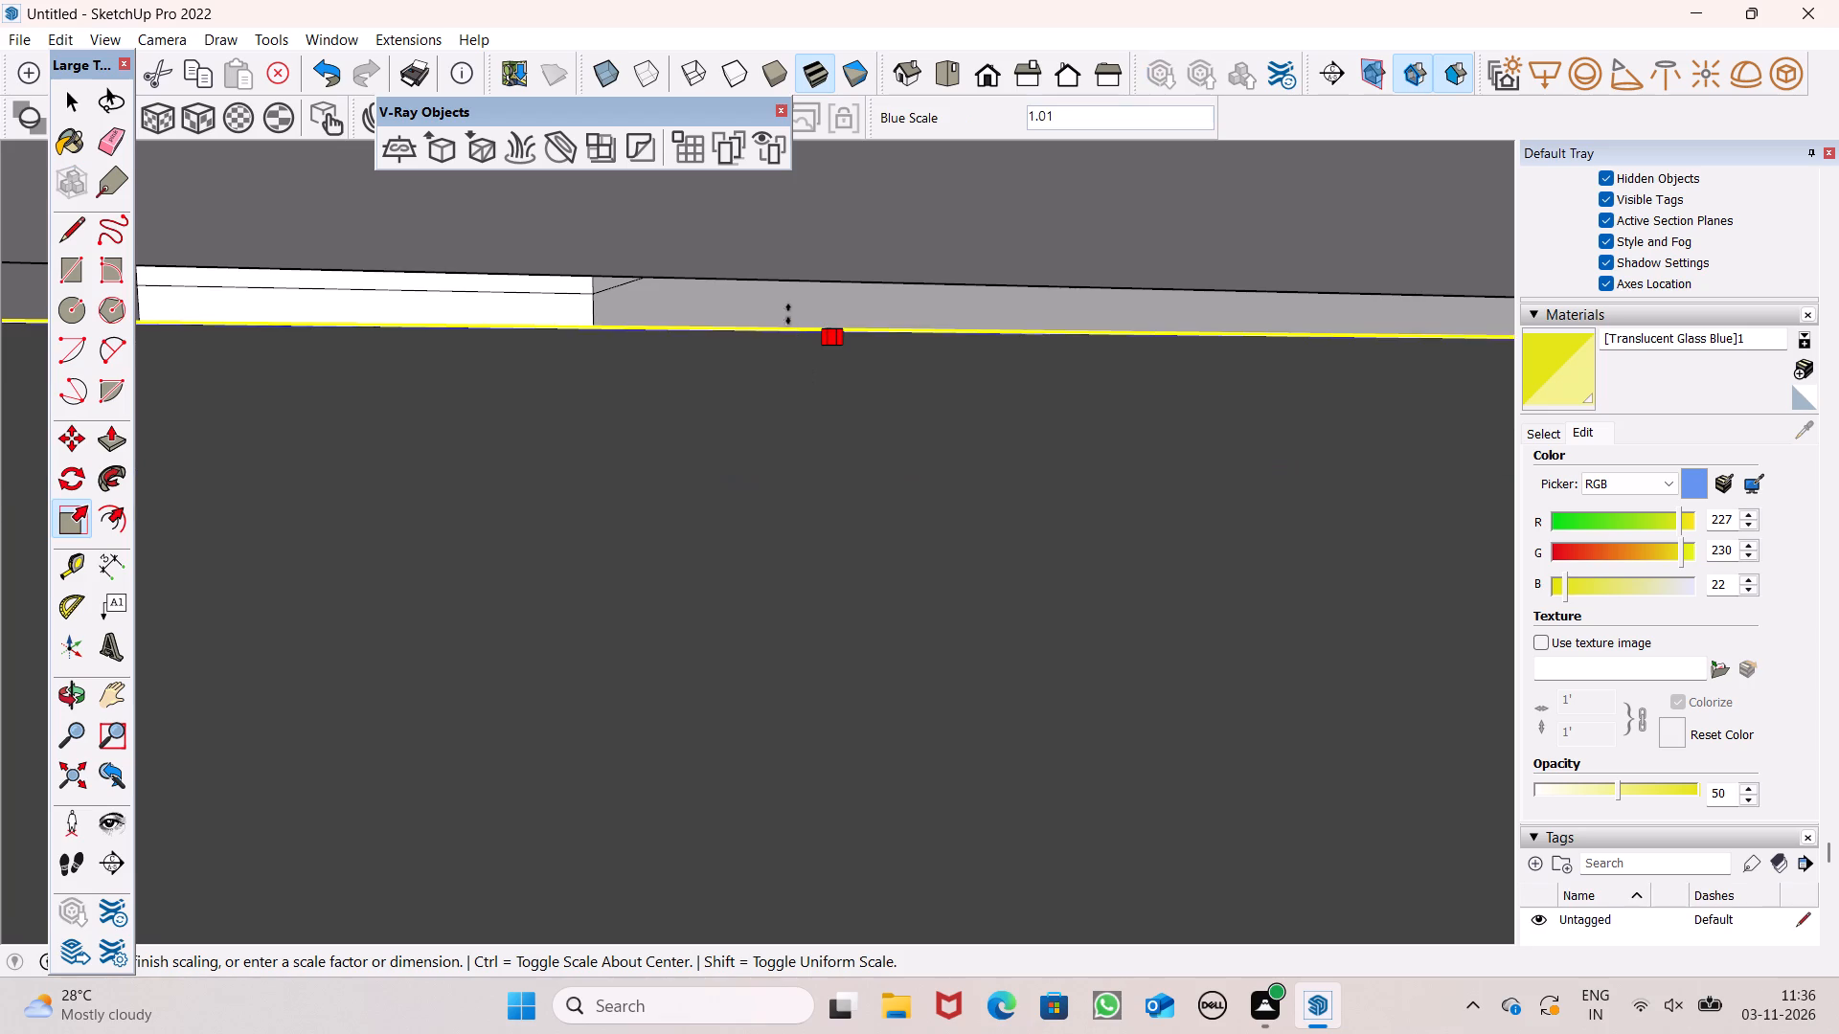
pyautogui.moveTo(788, 314); pyautogui.dragTo(763, 268)
# Examine the stretched window's top edge against the lintel and clear the selection.
pyautogui.scroll(-11, 714, 366)
pyautogui.press('space')
pyautogui.scroll(-5, 516, 378)
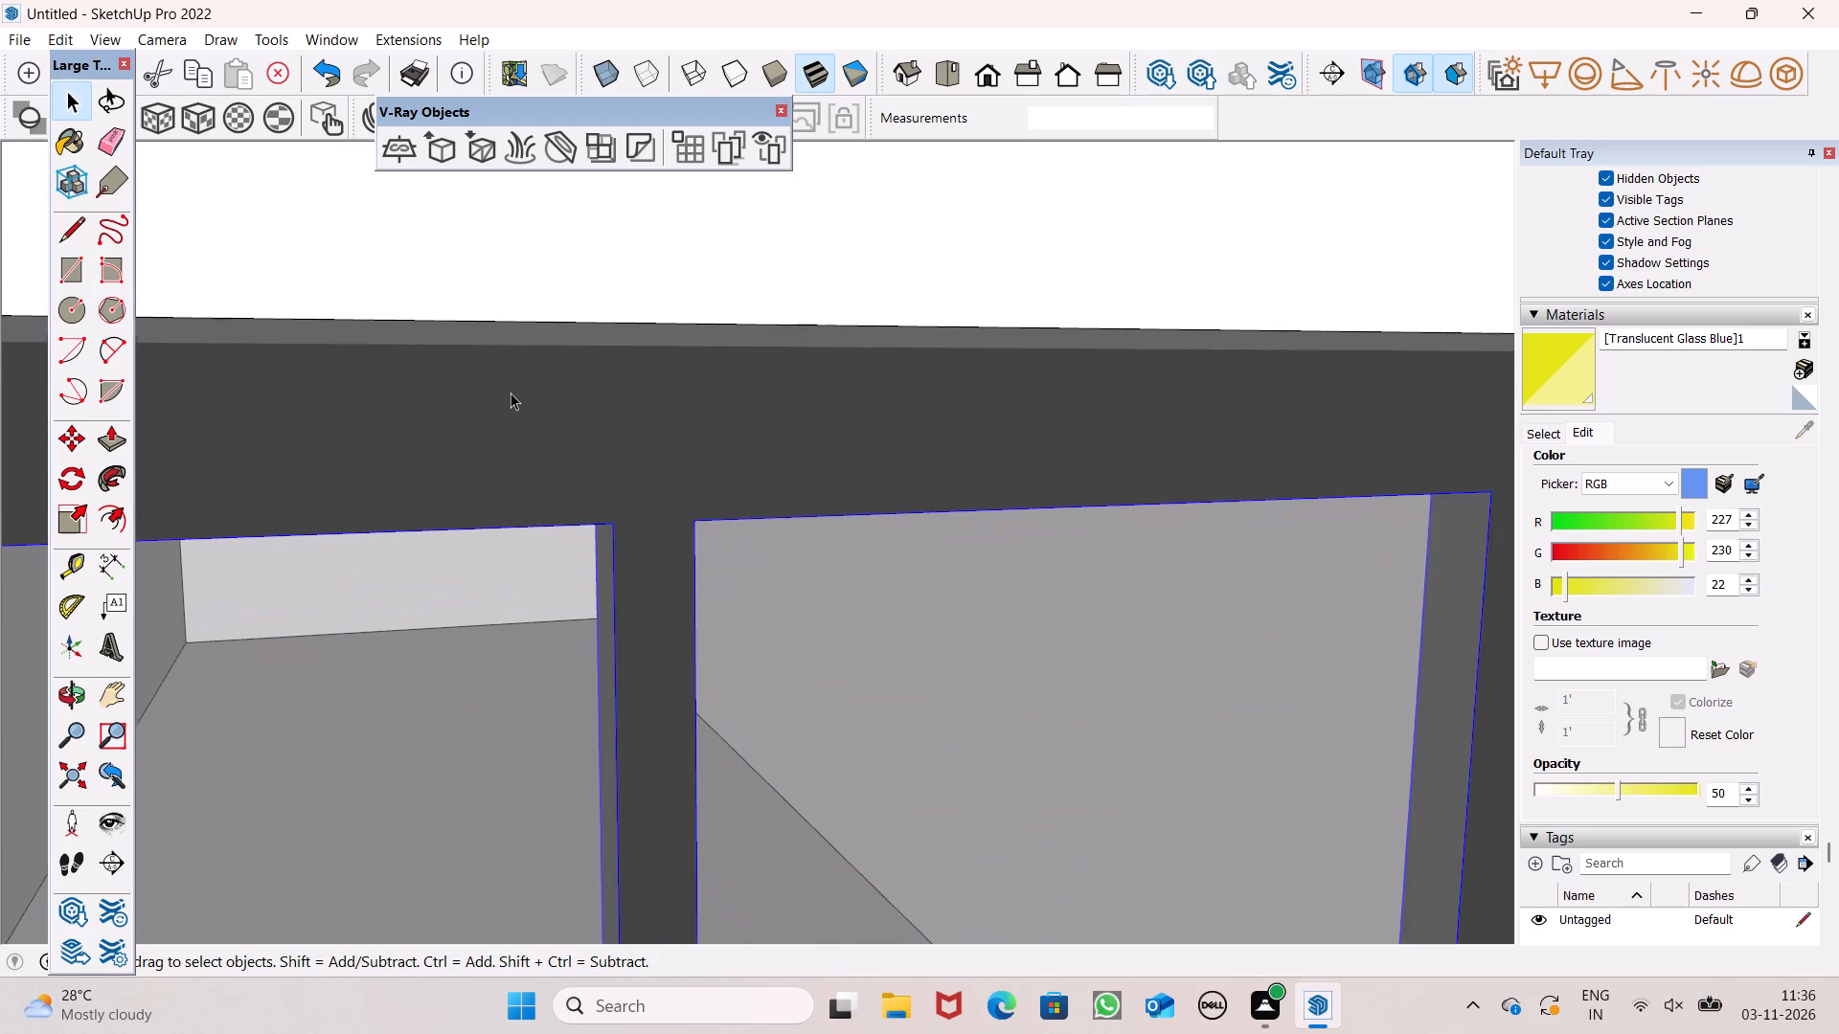
pyautogui.scroll(-7, 511, 393)
pyautogui.scroll(-8, 569, 335)
pyautogui.moveTo(748, 470); pyautogui.dragTo(744, 477, button='middle')
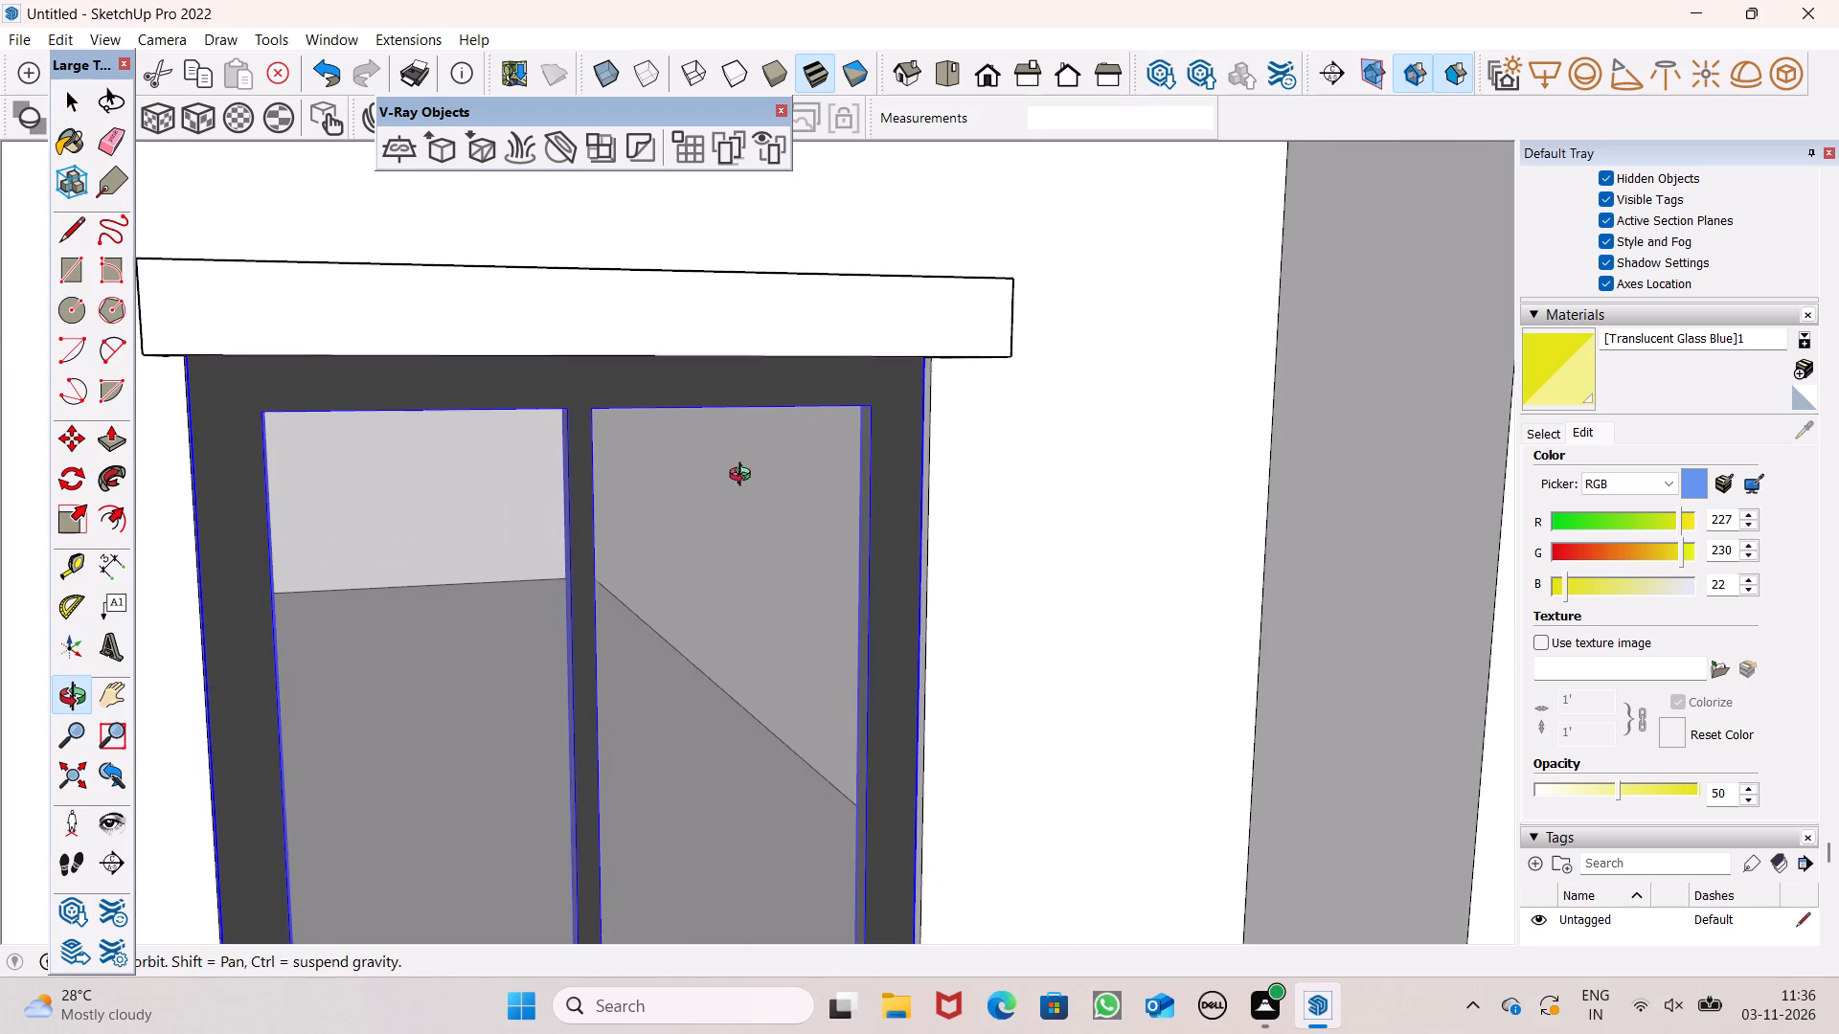
pyautogui.moveTo(744, 477); pyautogui.dragTo(647, 429, button='middle')
pyautogui.scroll(-13, 642, 349)
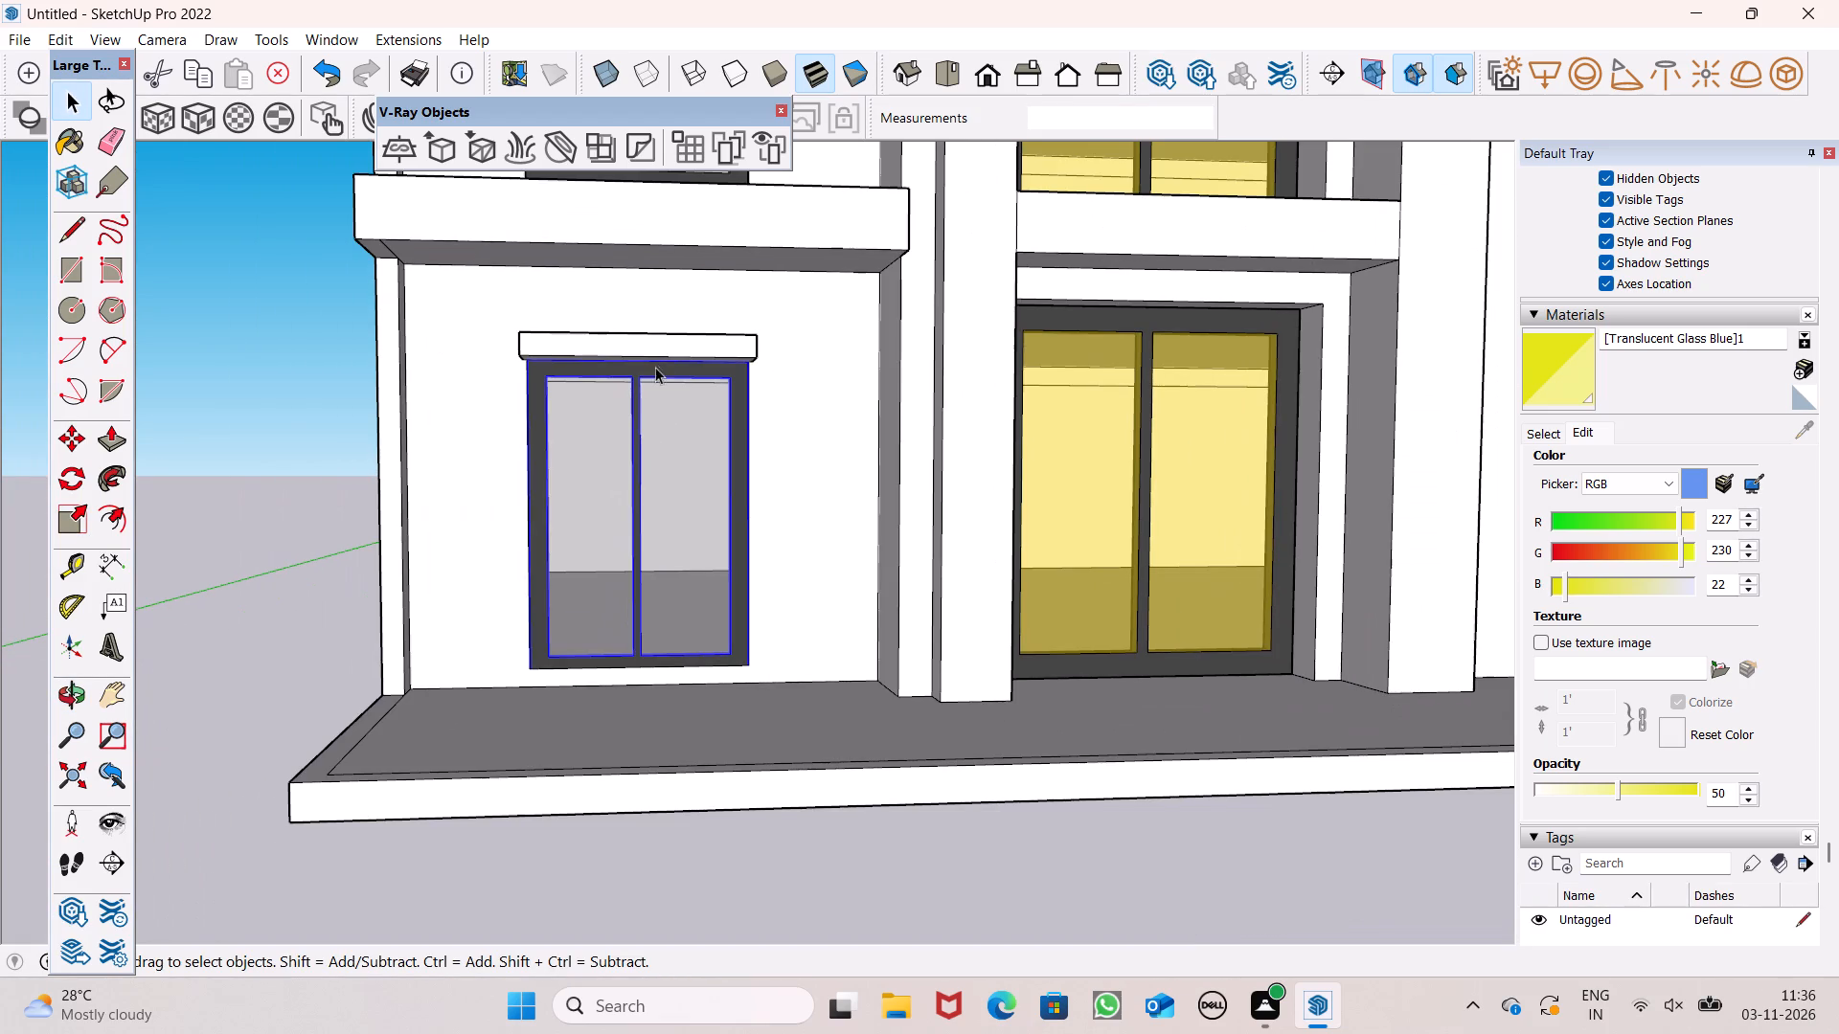
pyautogui.click(281, 420)
# Examine the lowest left outer window's fit in its opening from both sides, above and below.
pyautogui.scroll(-2, 681, 354)
pyautogui.middleClick(761, 422)
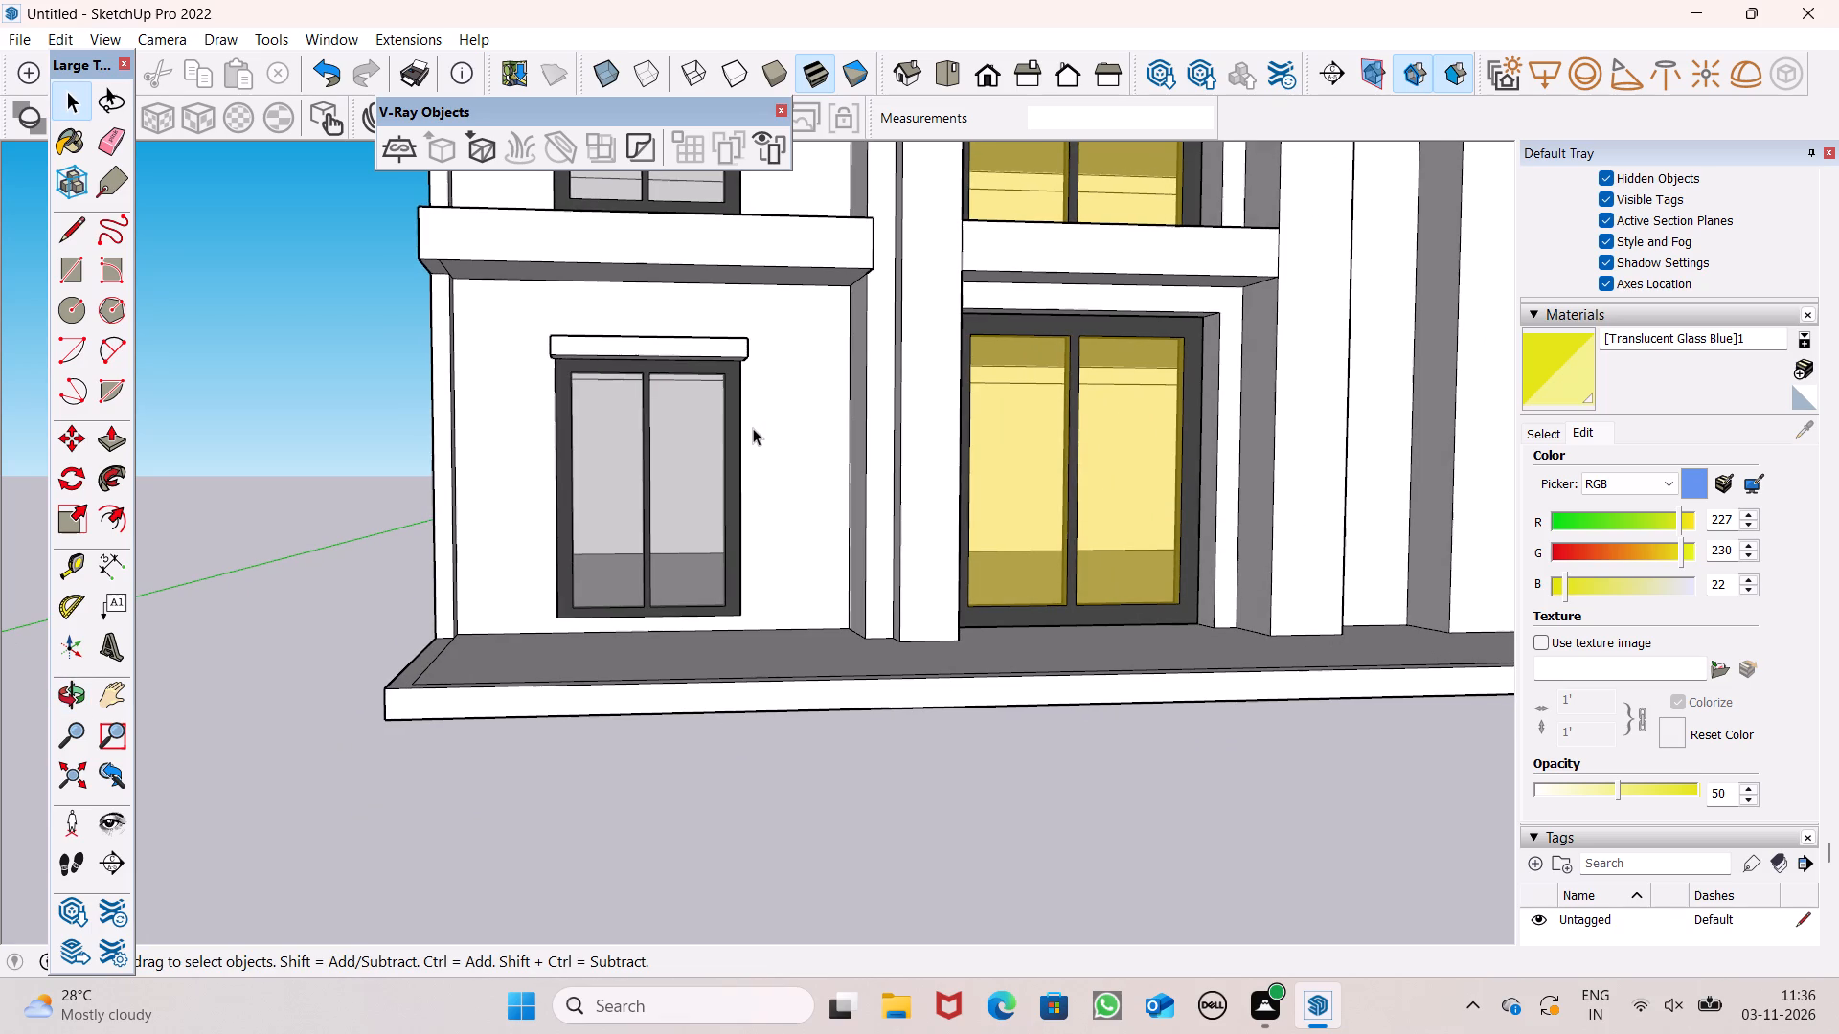
pyautogui.scroll(-4, 753, 428)
pyautogui.moveTo(806, 507); pyautogui.dragTo(375, 540, button='middle')
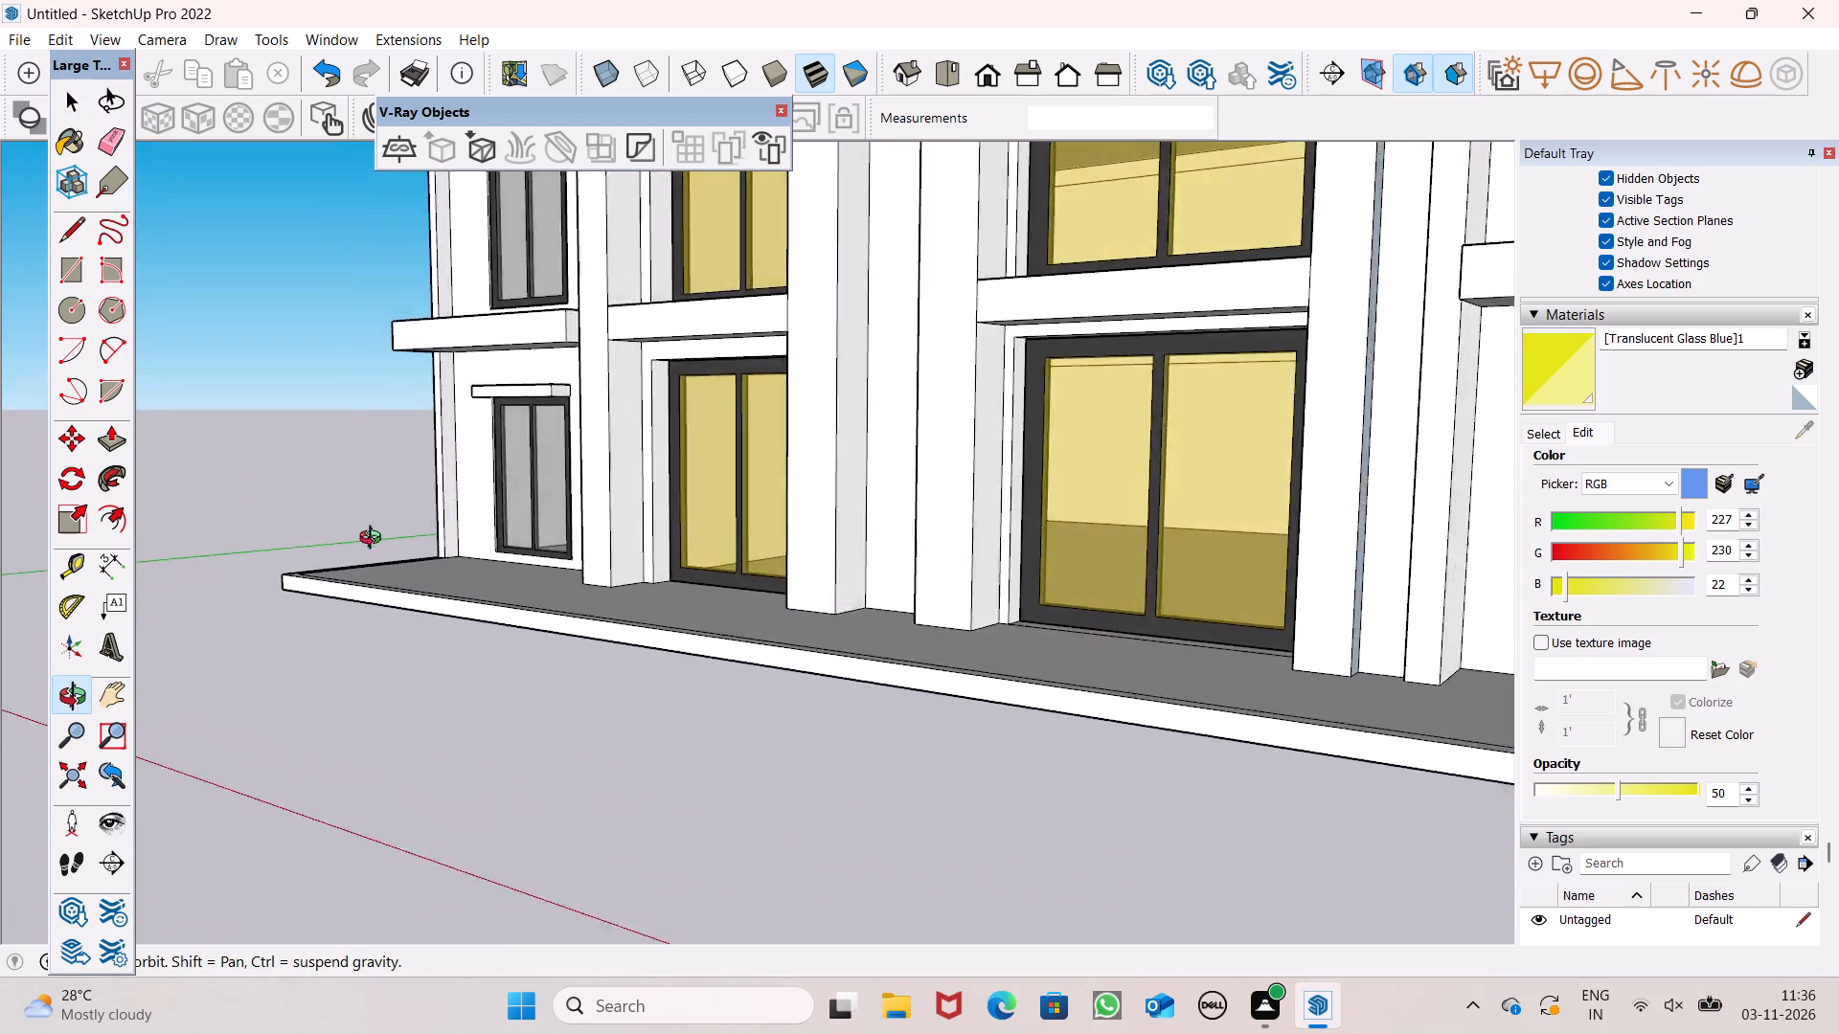
pyautogui.moveTo(375, 540); pyautogui.dragTo(422, 633, button='middle')
pyautogui.scroll(7, 444, 556)
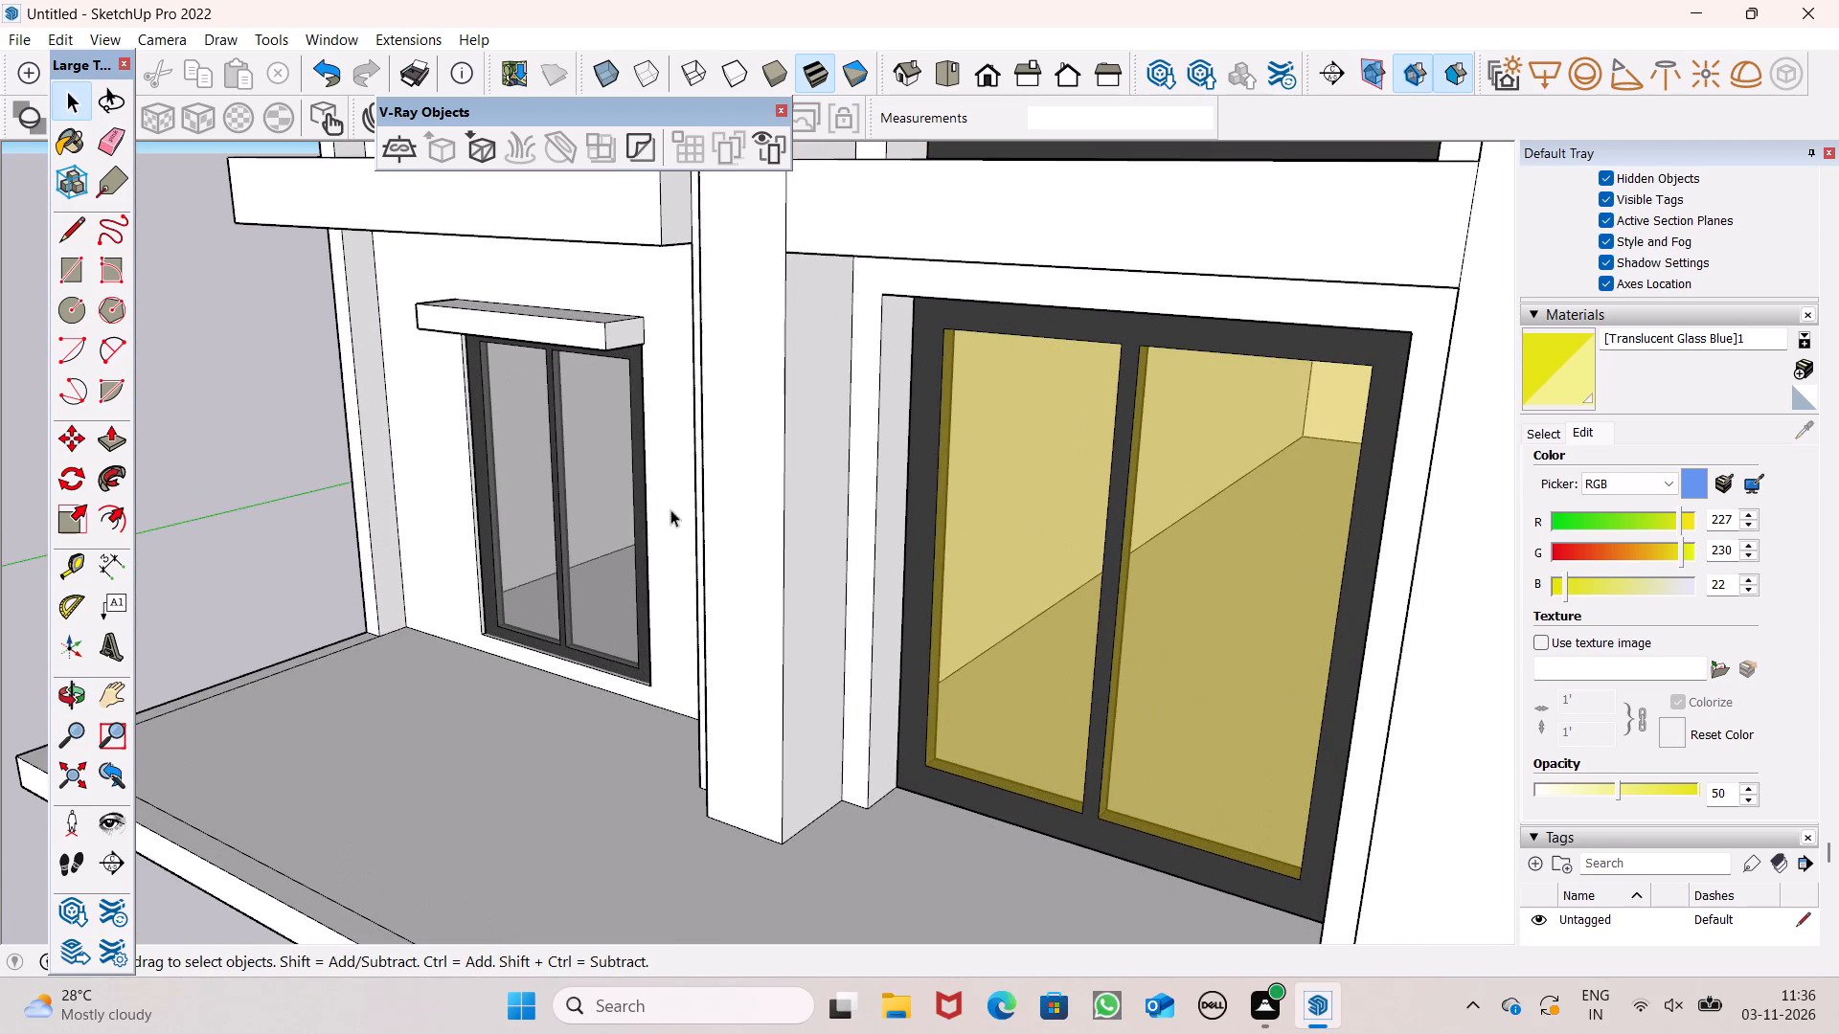
pyautogui.scroll(8, 644, 542)
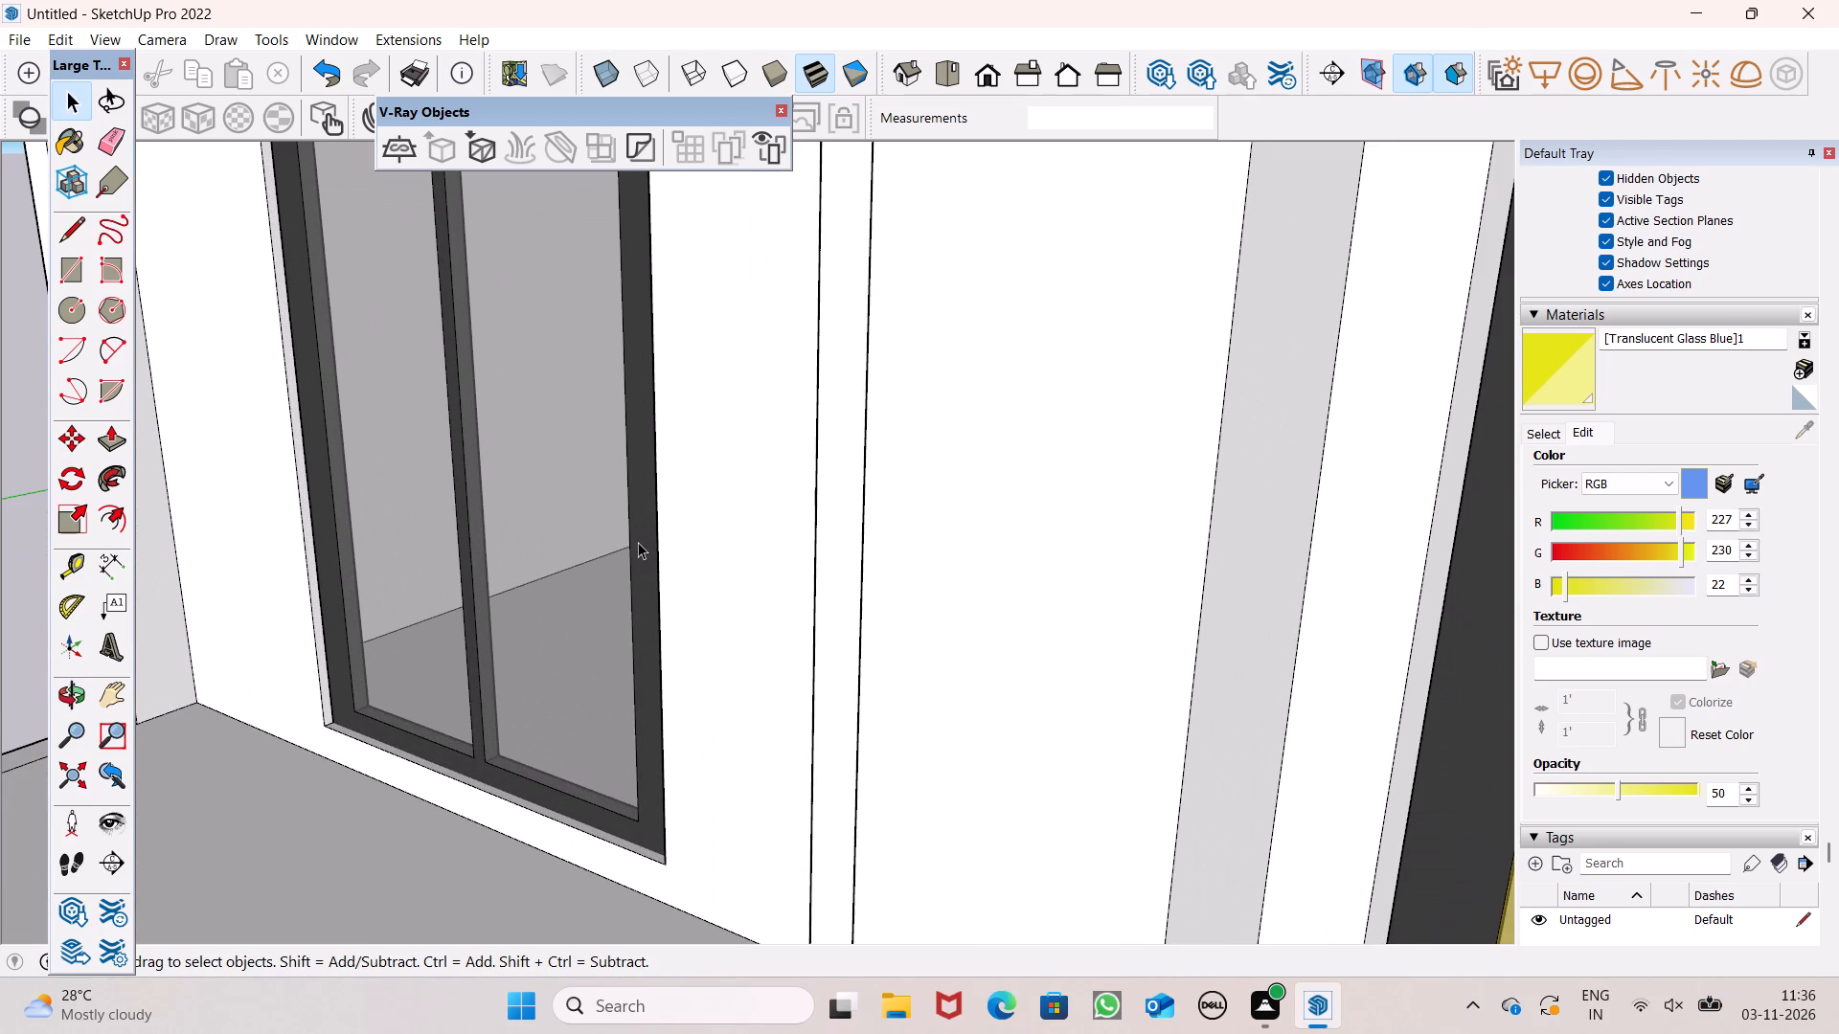
pyautogui.scroll(-6, 593, 539)
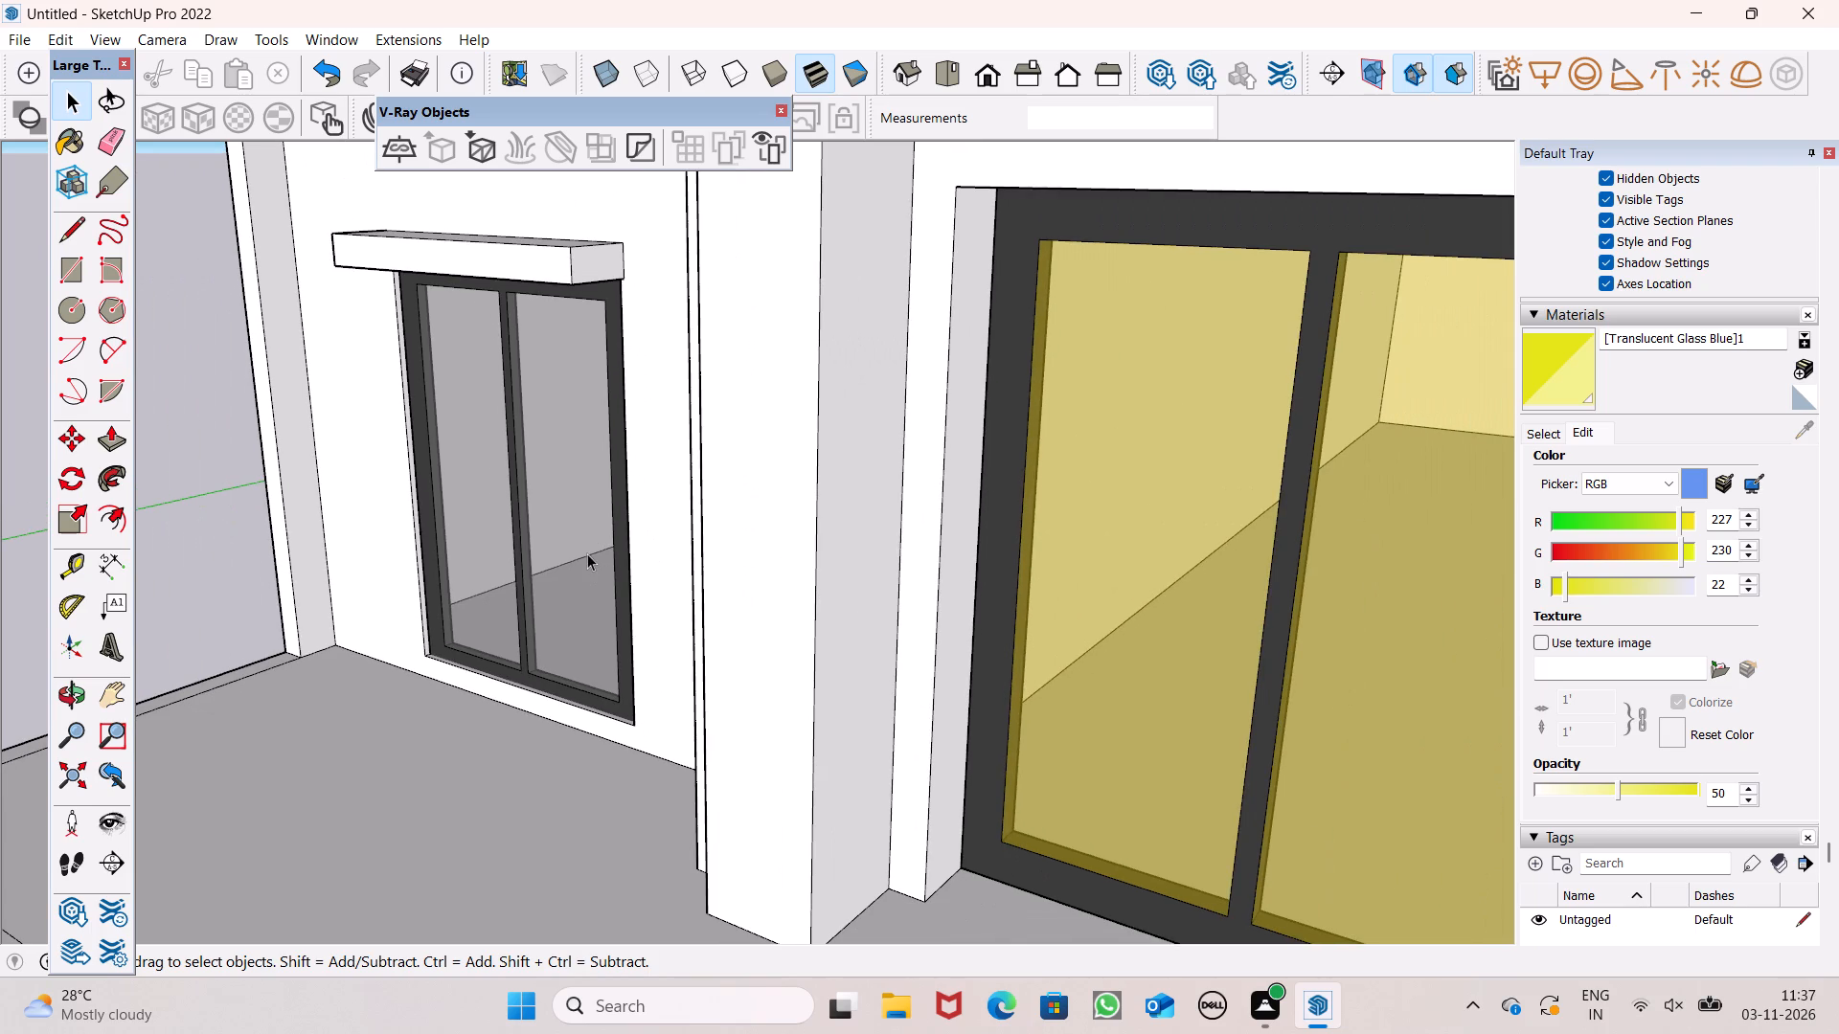
pyautogui.moveTo(582, 572); pyautogui.dragTo(969, 597, button='middle')
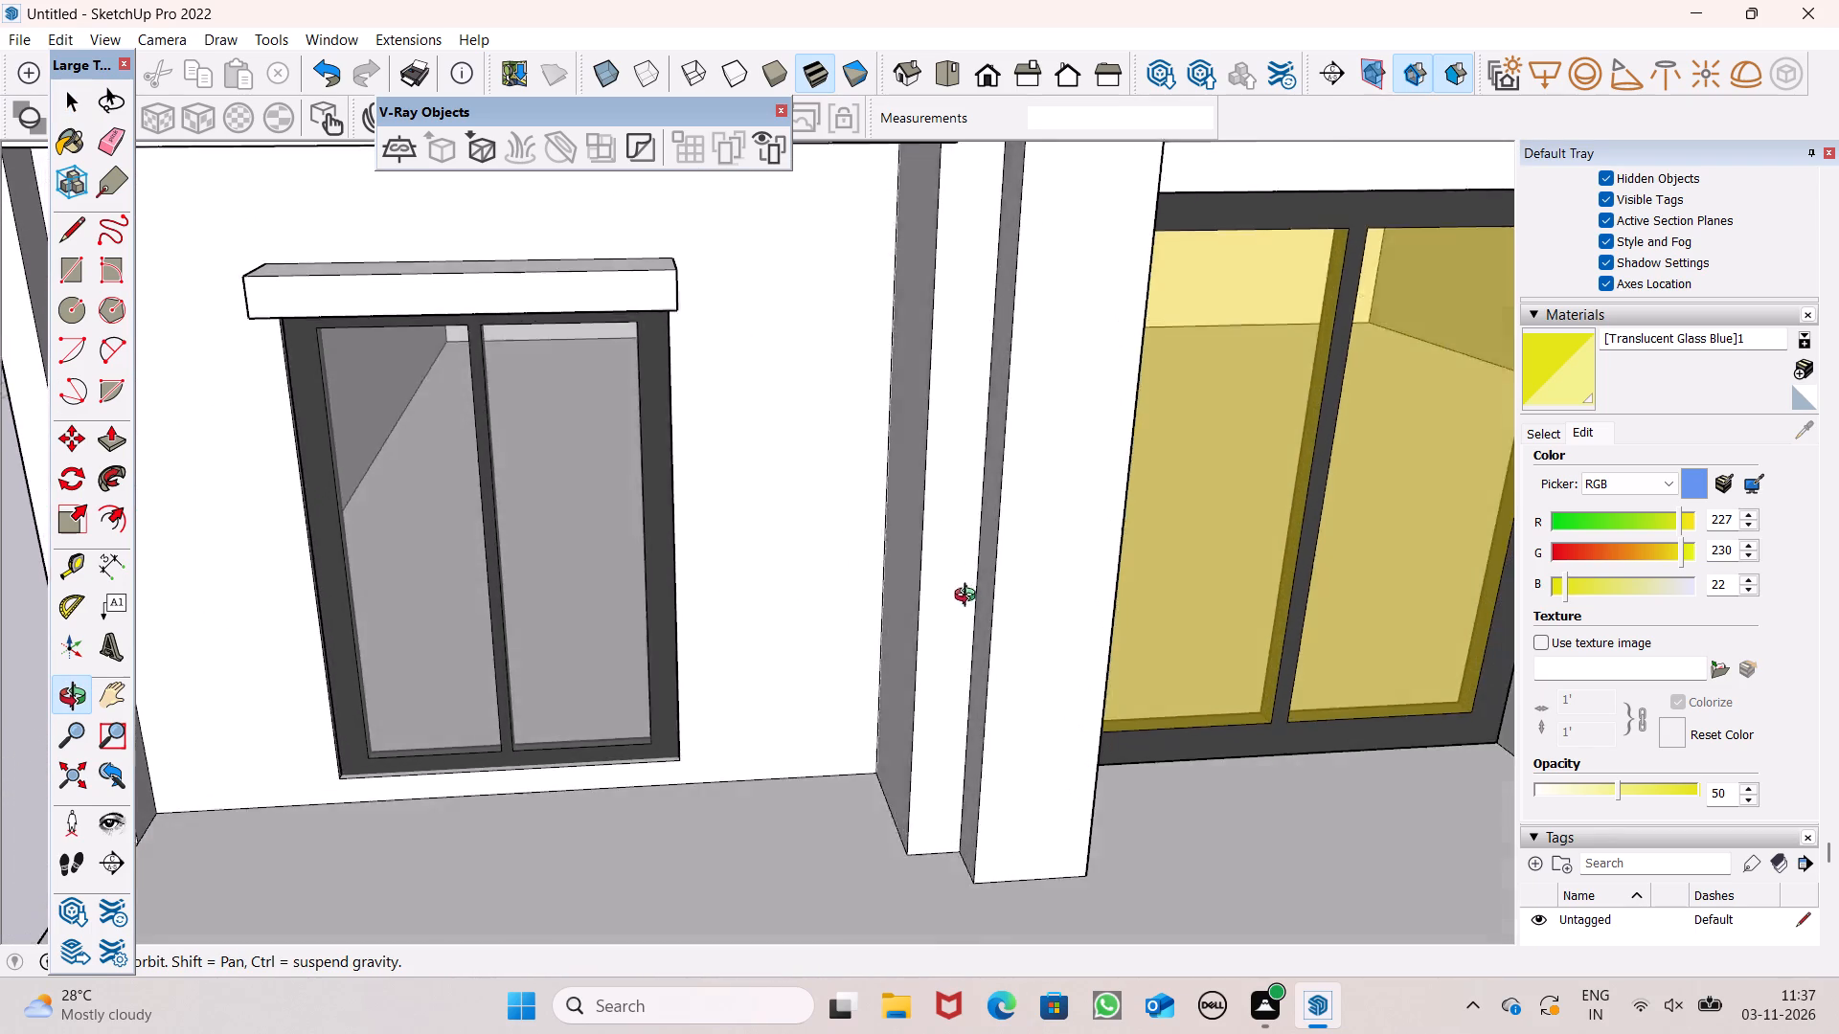
pyautogui.moveTo(969, 597); pyautogui.dragTo(1297, 415, button='middle')
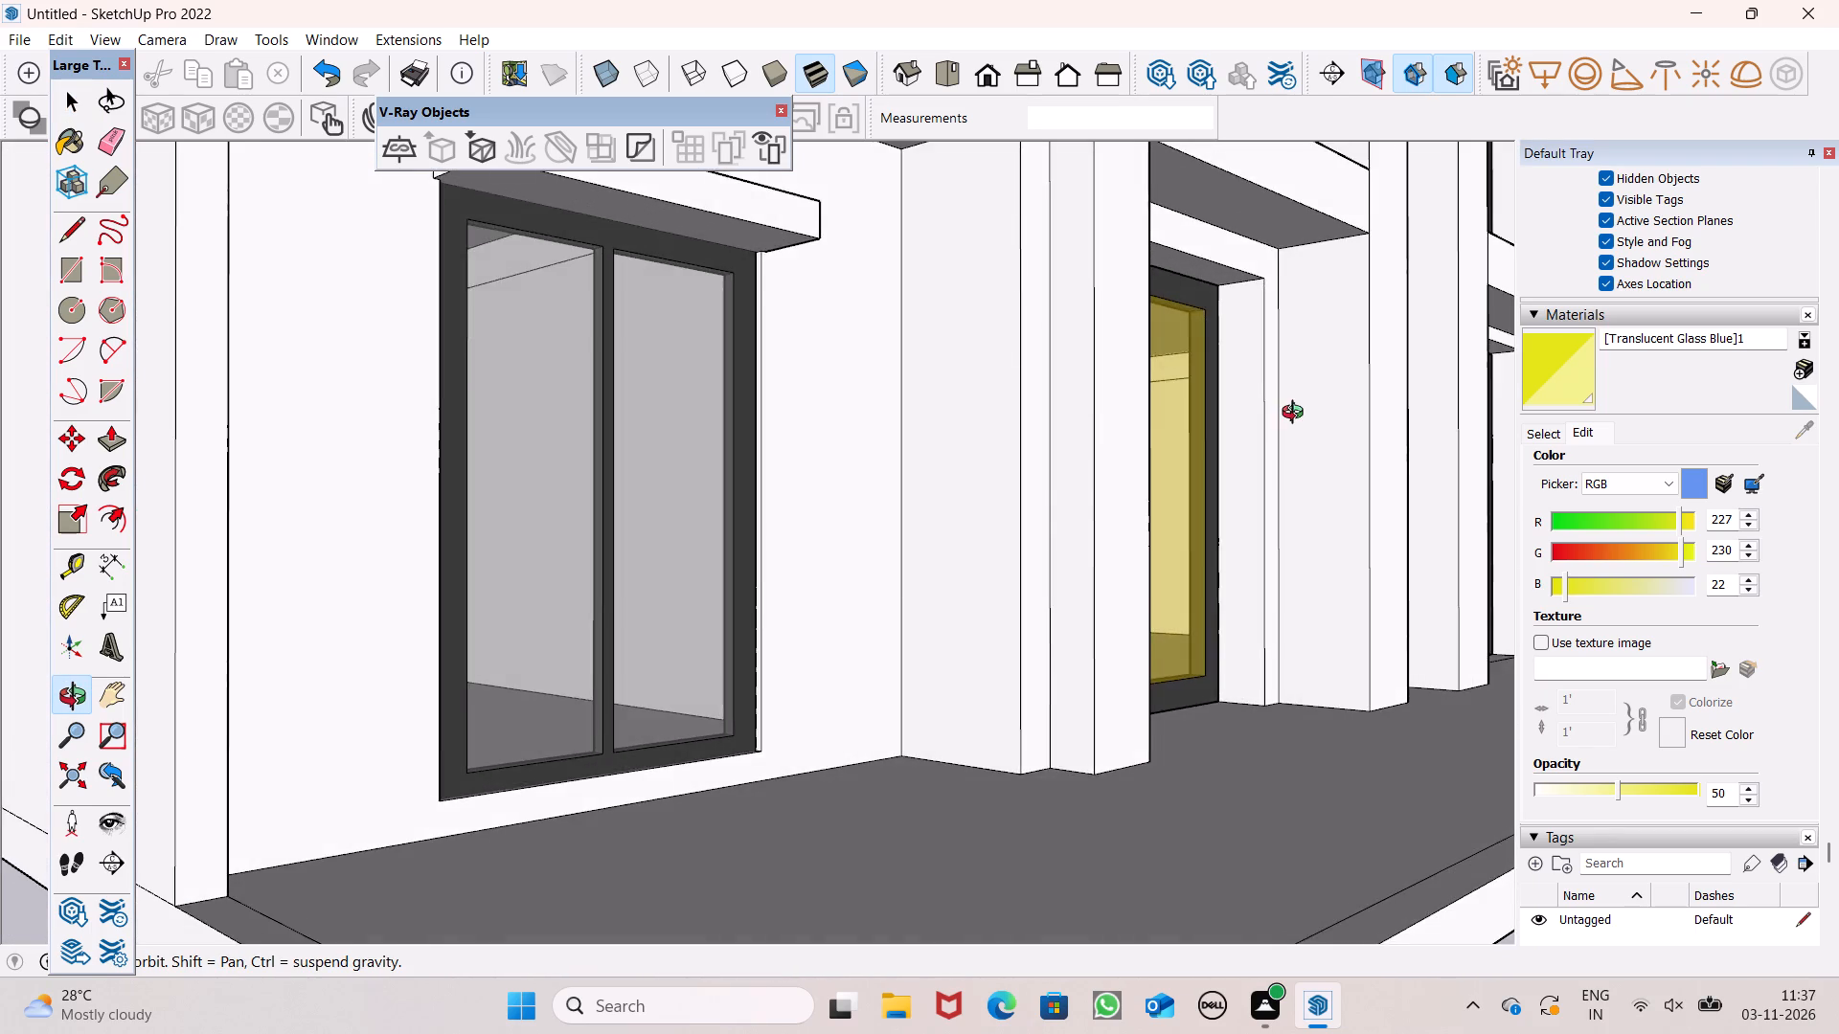
pyautogui.moveTo(1297, 415); pyautogui.dragTo(772, 563, button='middle')
pyautogui.scroll(-2, 272, 569)
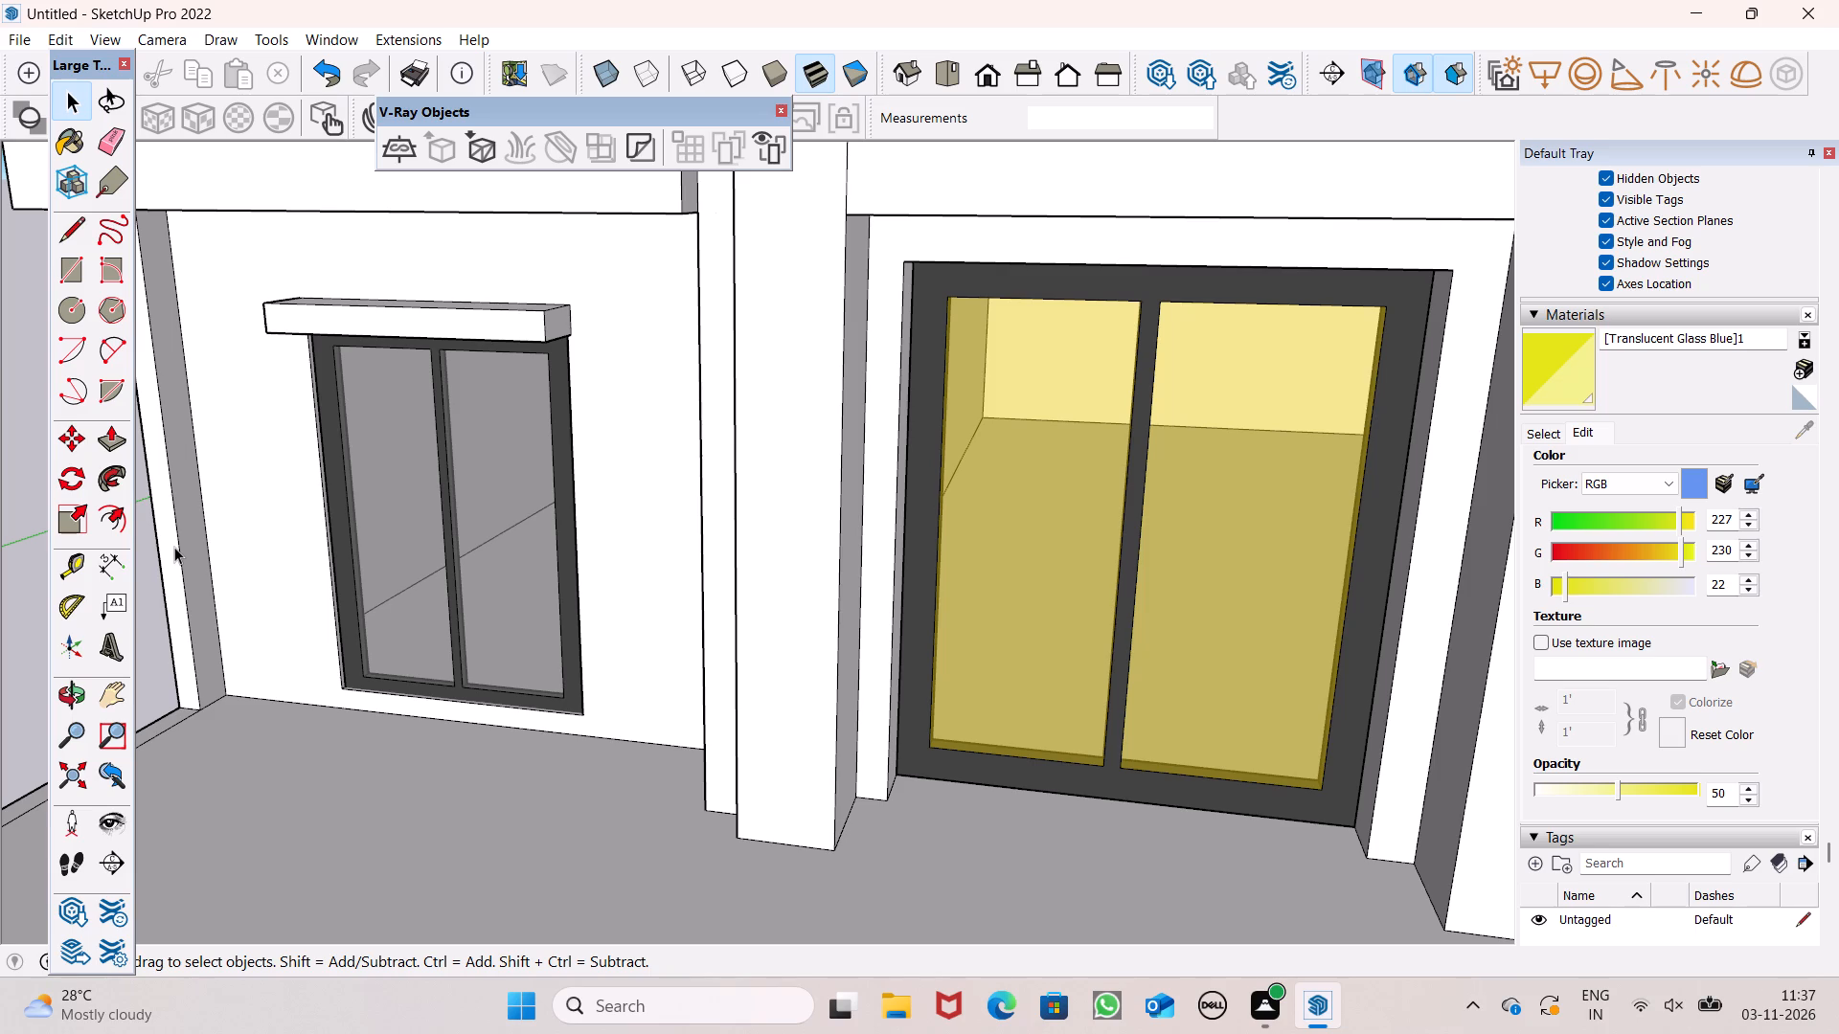
pyautogui.scroll(-3, 39, 546)
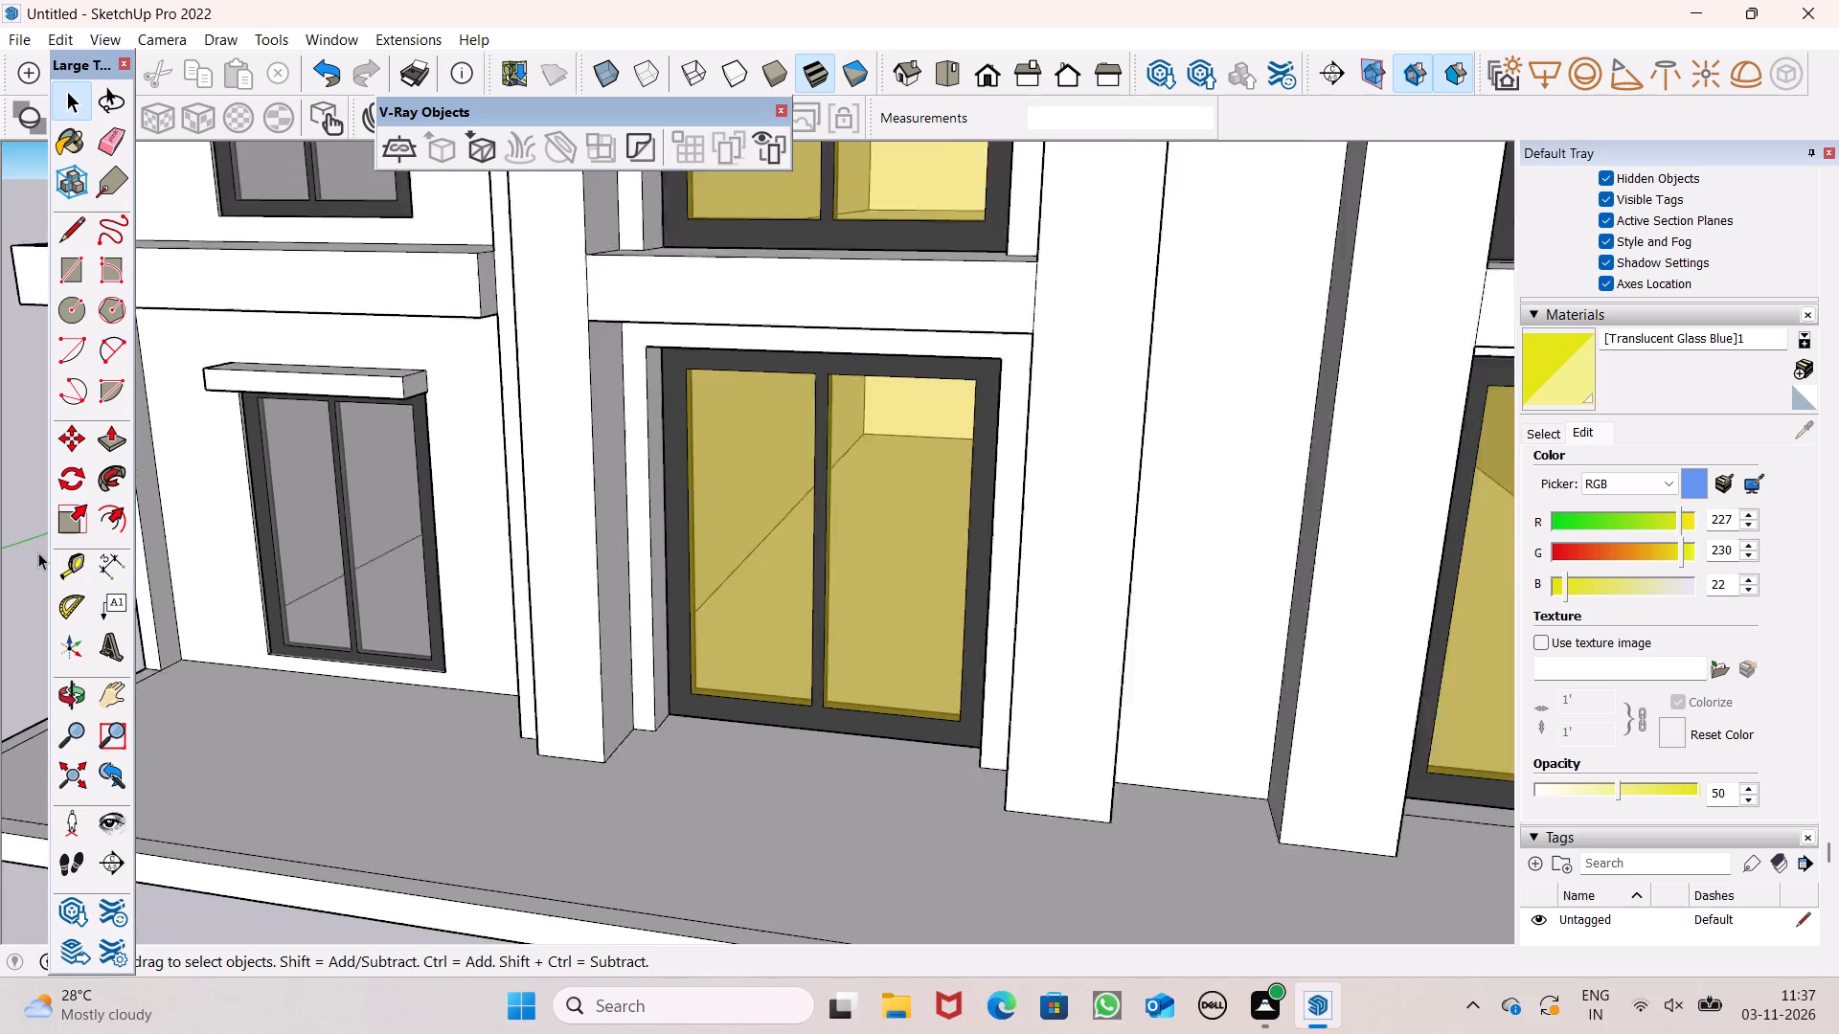
pyautogui.scroll(-2, 38, 552)
pyautogui.scroll(-5, 819, 313)
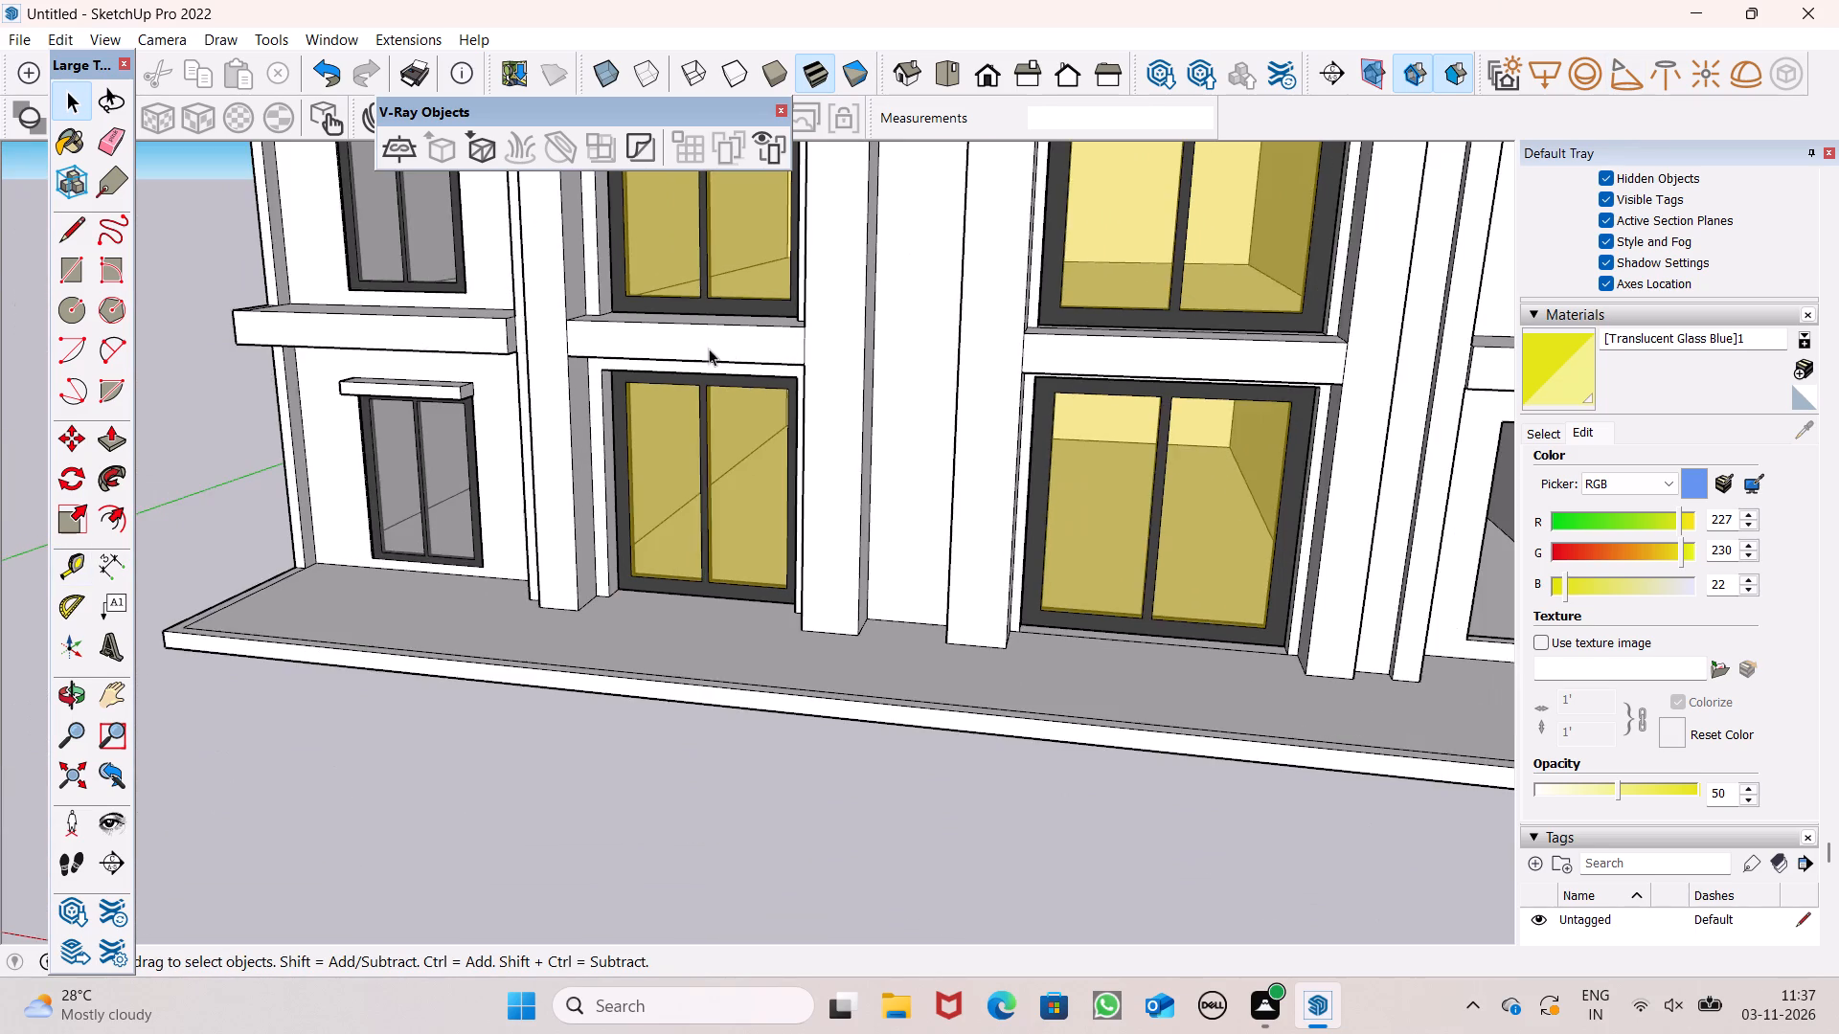
# Review the whole facade to compare the fitted left outer column with the openings in the right outer column.
pyautogui.scroll(-11, 704, 334)
pyautogui.scroll(-4, 652, 402)
pyautogui.moveTo(684, 391); pyautogui.dragTo(701, 354, button='middle')
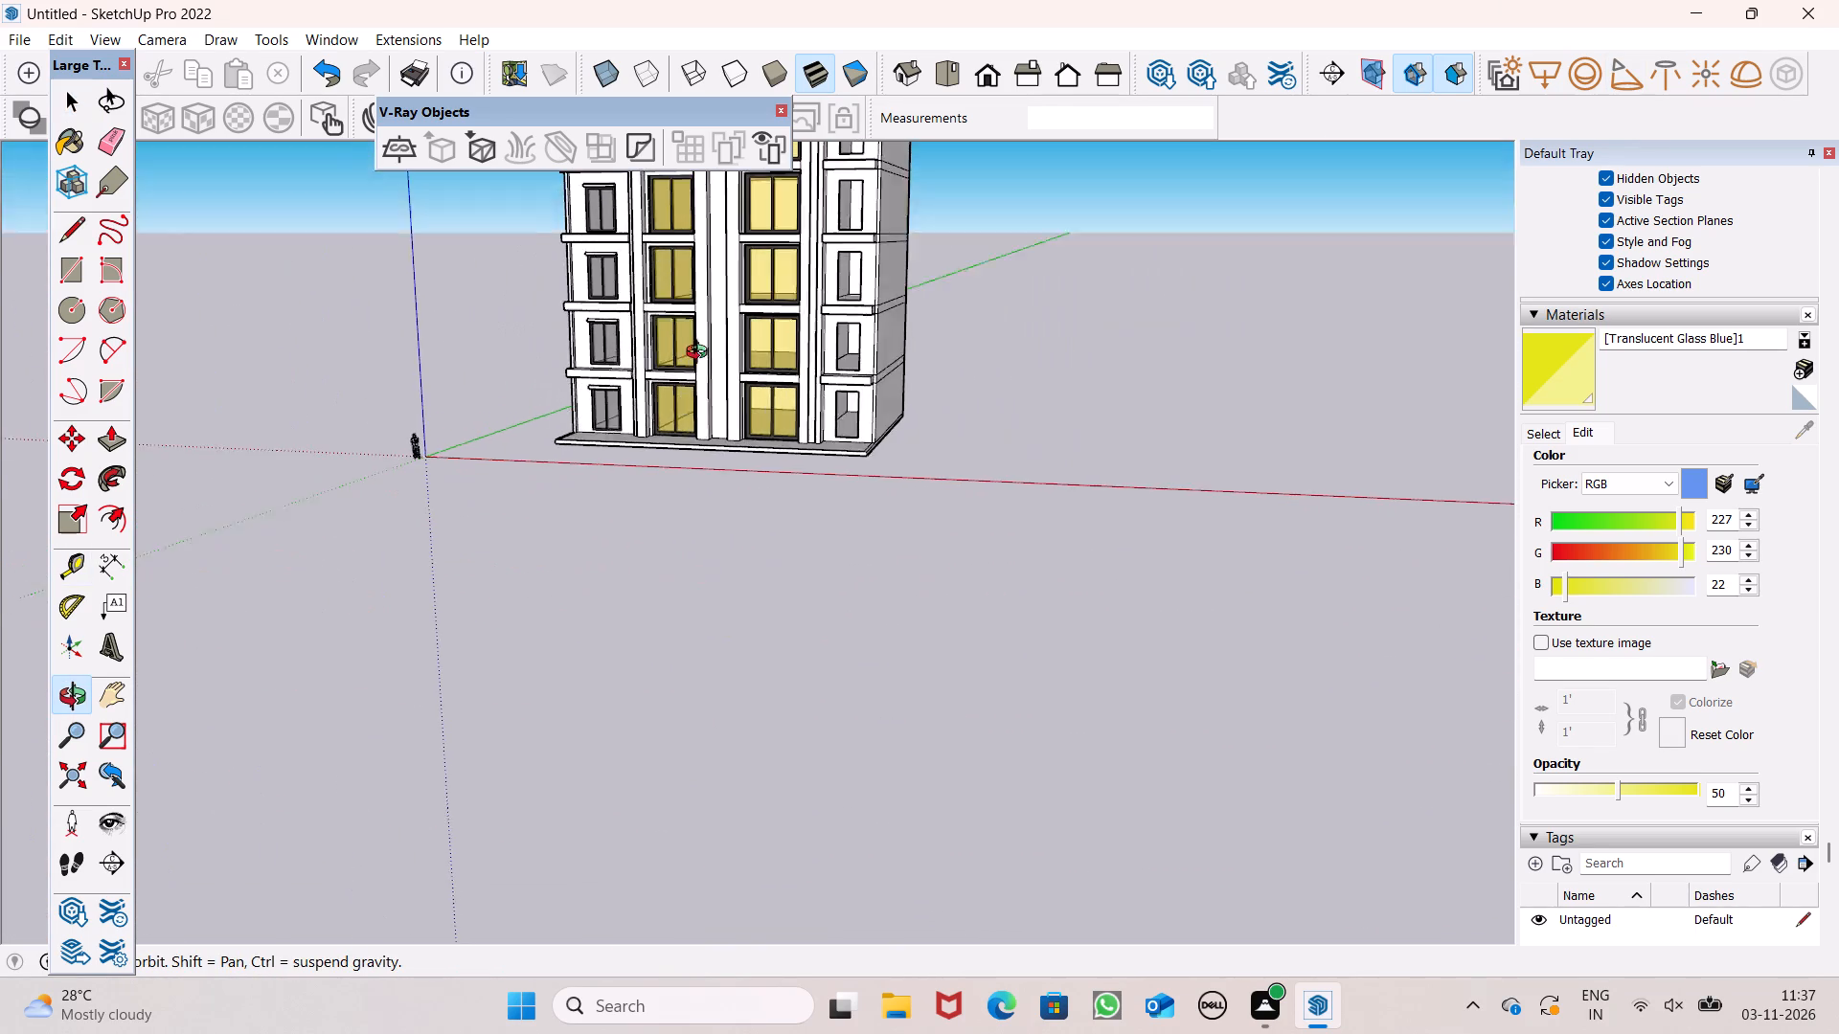
pyautogui.moveTo(701, 354); pyautogui.dragTo(735, 418, button='middle')
pyautogui.scroll(1, 735, 418)
pyautogui.scroll(-6, 730, 441)
pyautogui.scroll(3, 601, 404)
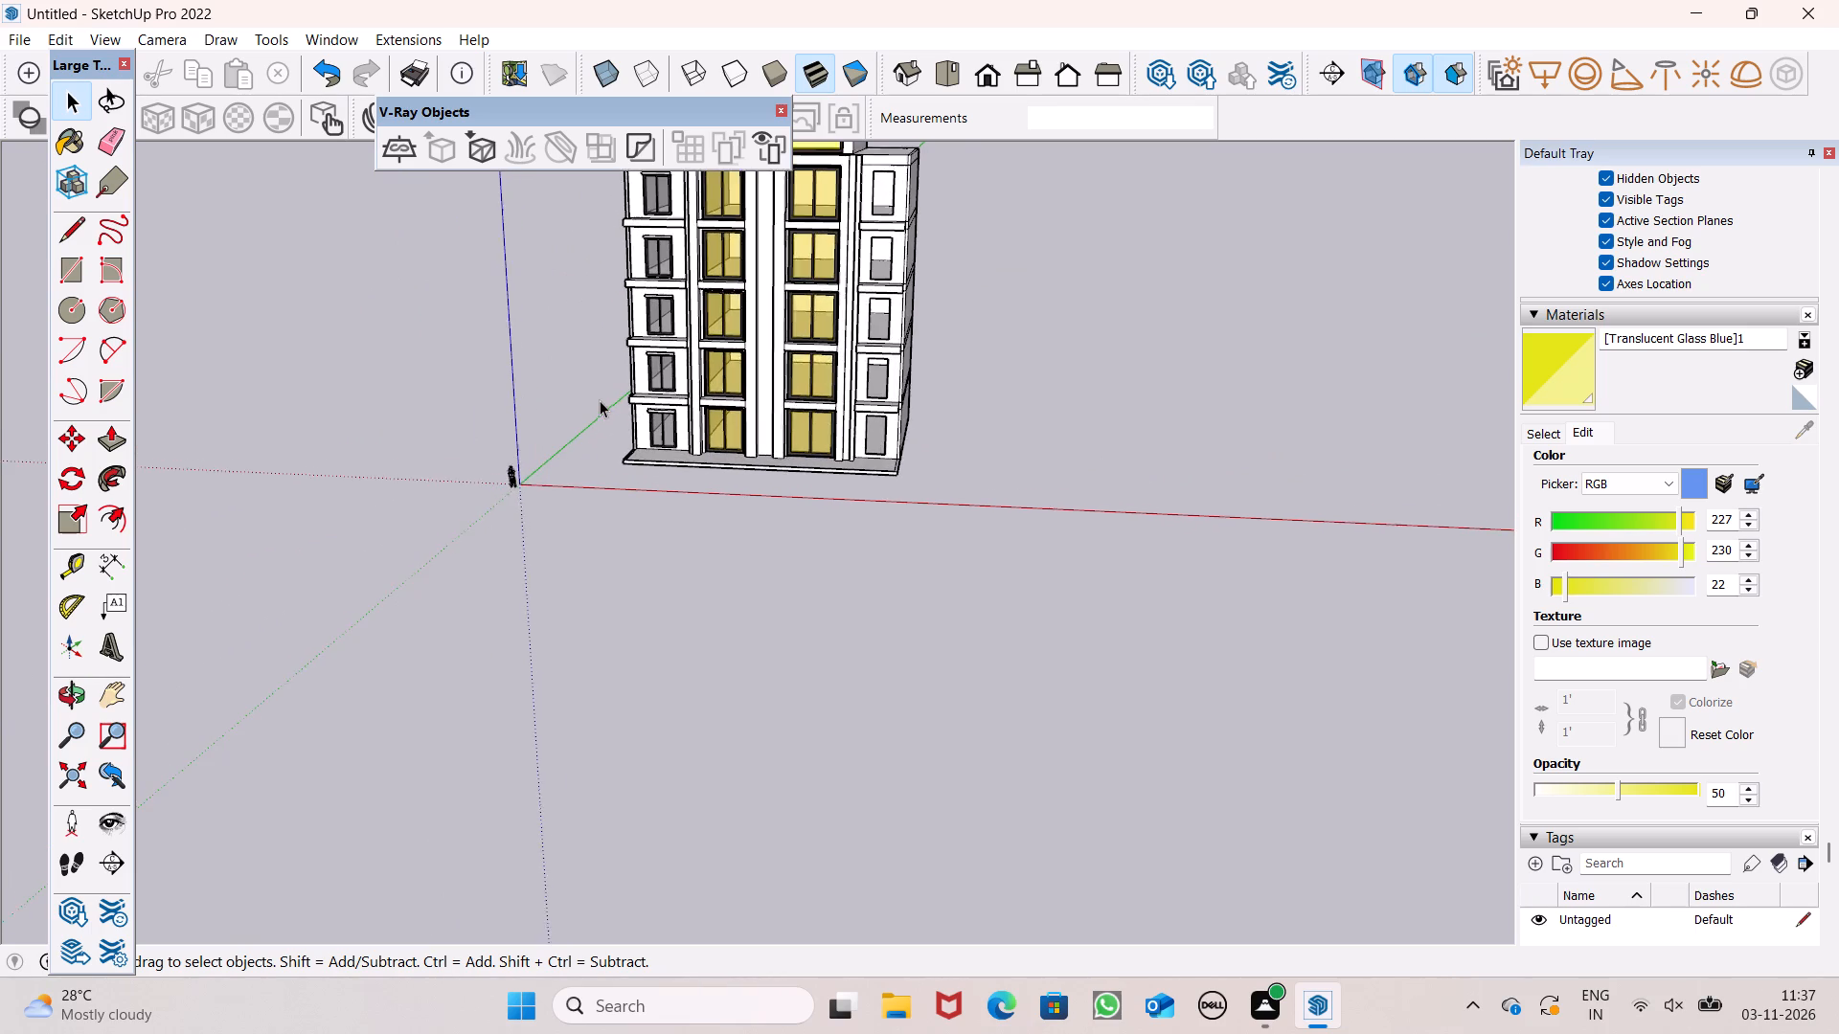
pyautogui.scroll(2, 600, 400)
pyautogui.scroll(-5, 656, 254)
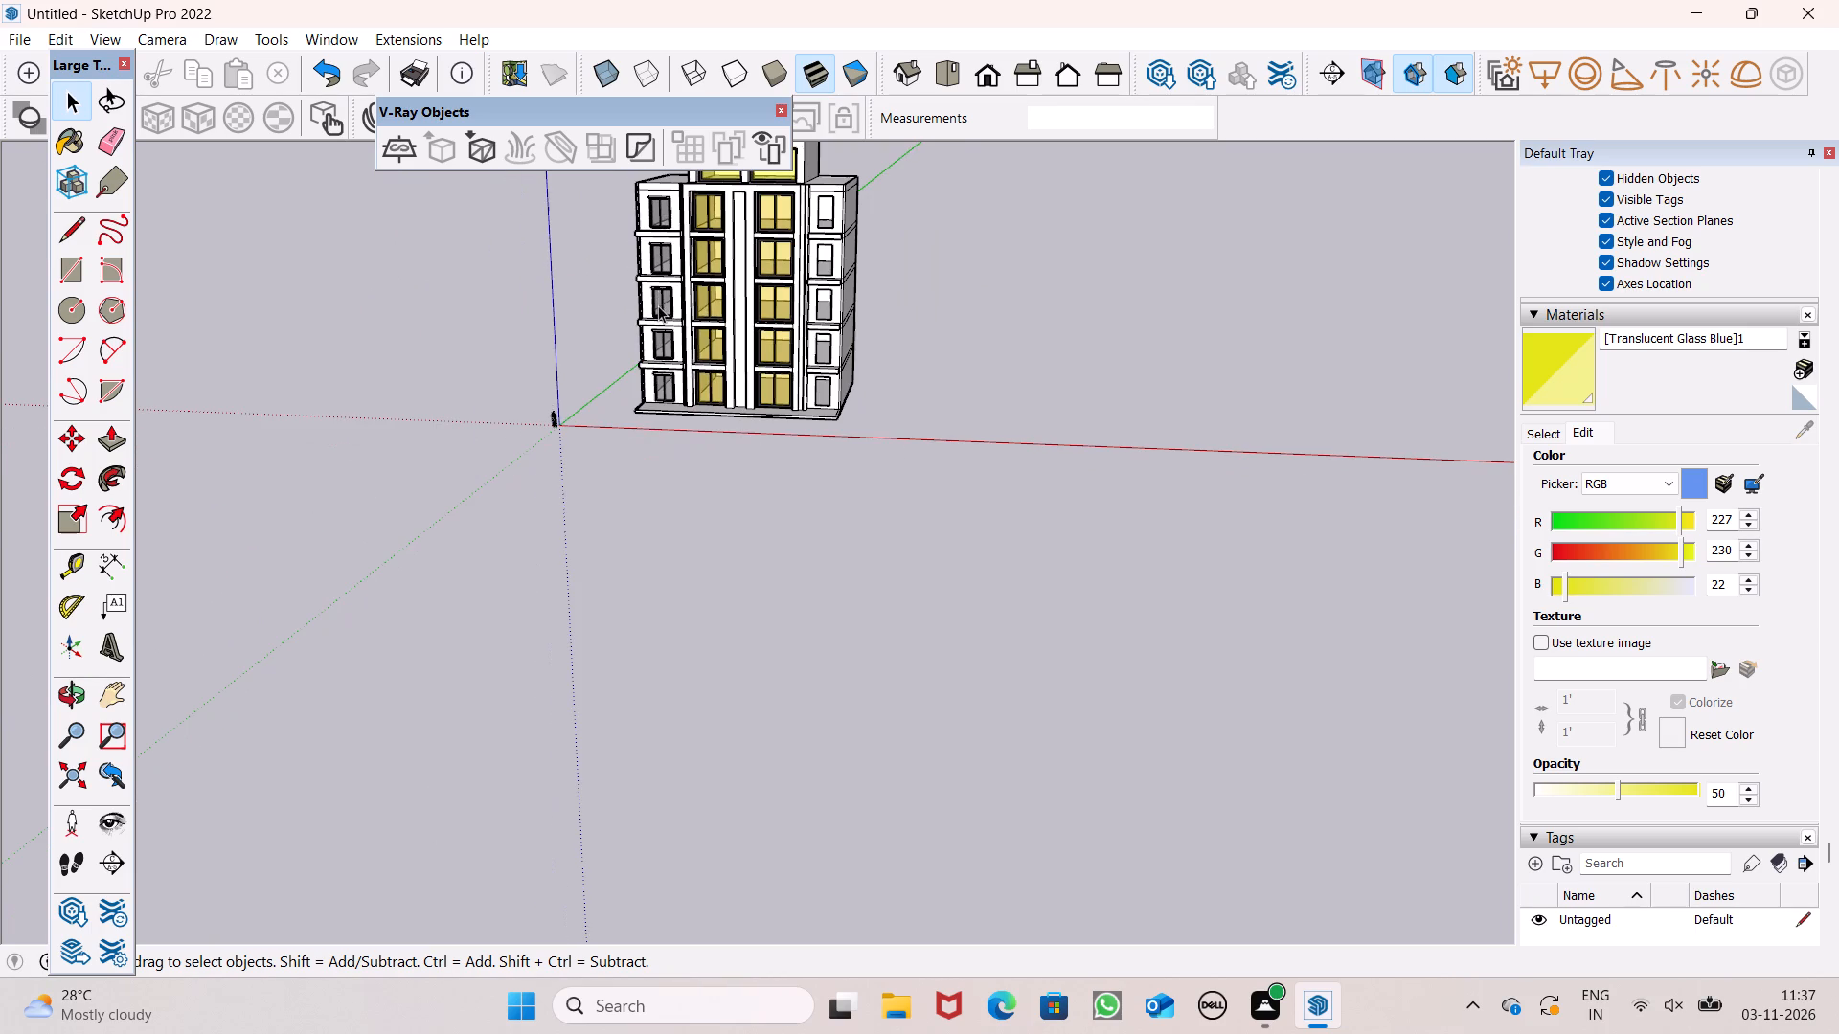
pyautogui.scroll(6, 671, 373)
# Copy the lowest left outer window across the facade and position it over the right outer column's lowest opening.
pyautogui.click(654, 389)
pyautogui.scroll(-7, 659, 381)
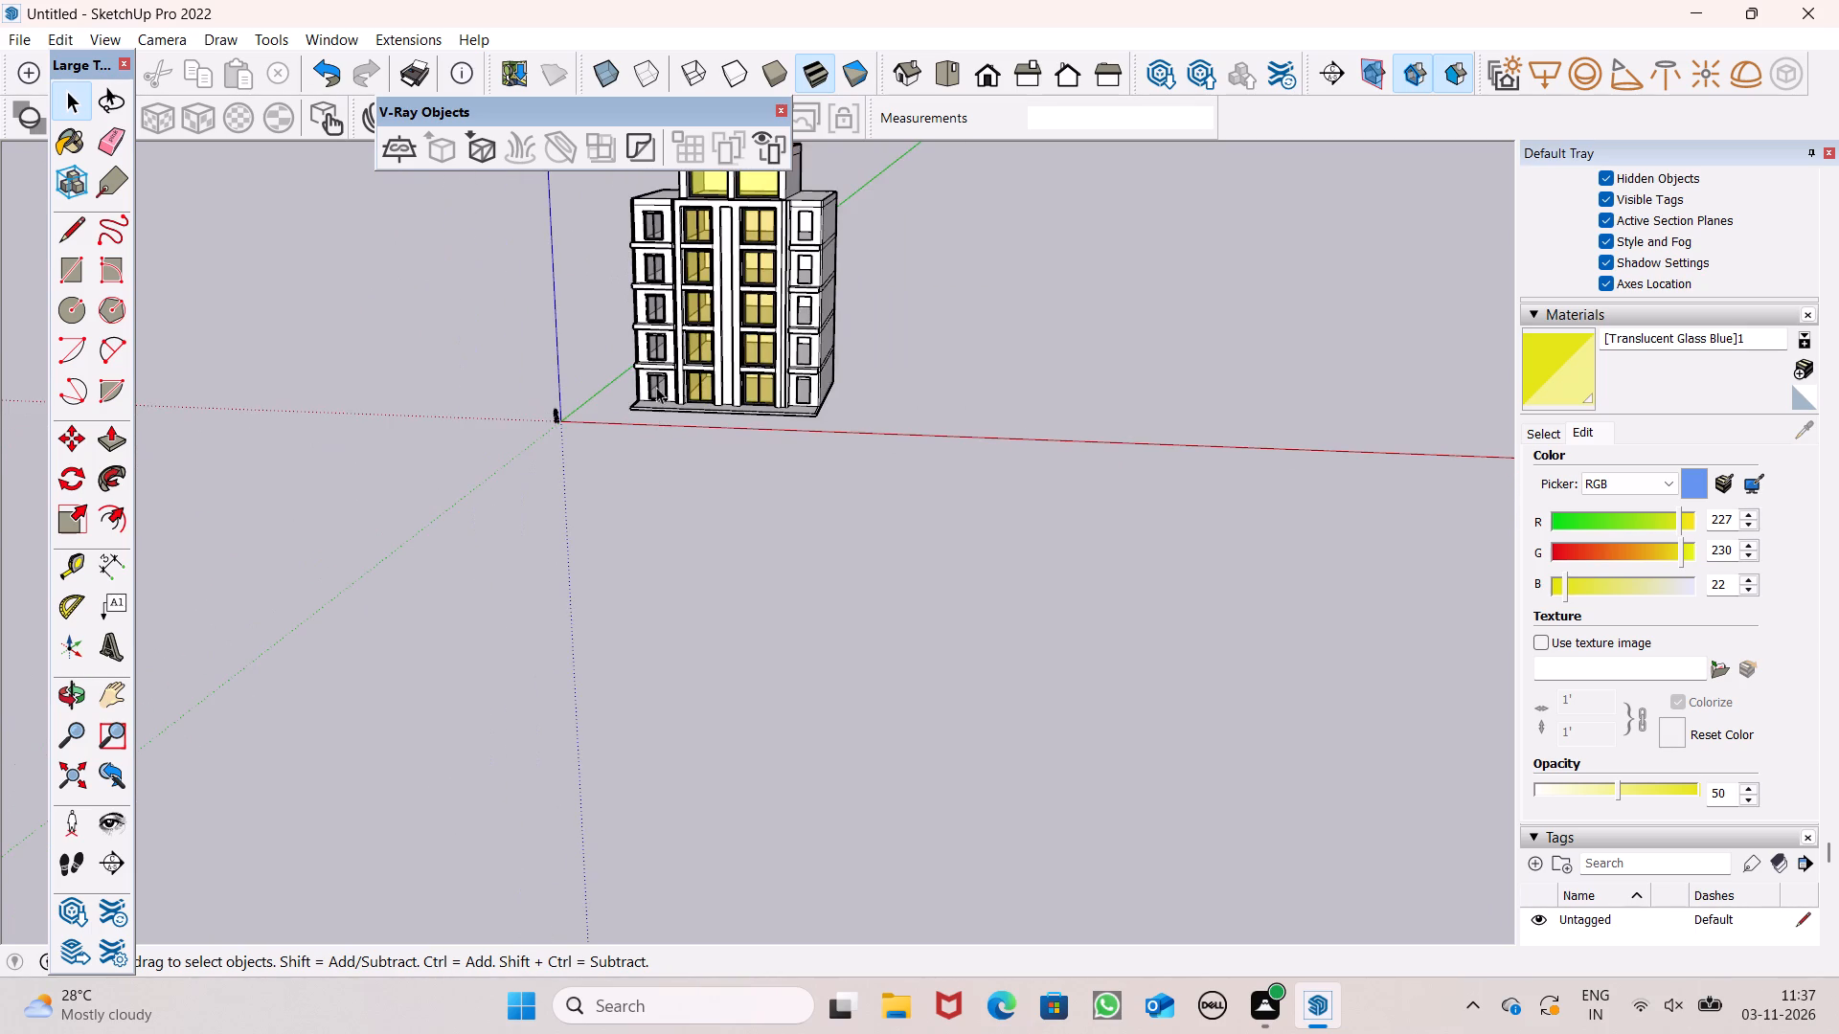
pyautogui.scroll(7, 686, 183)
pyautogui.scroll(2, 951, 217)
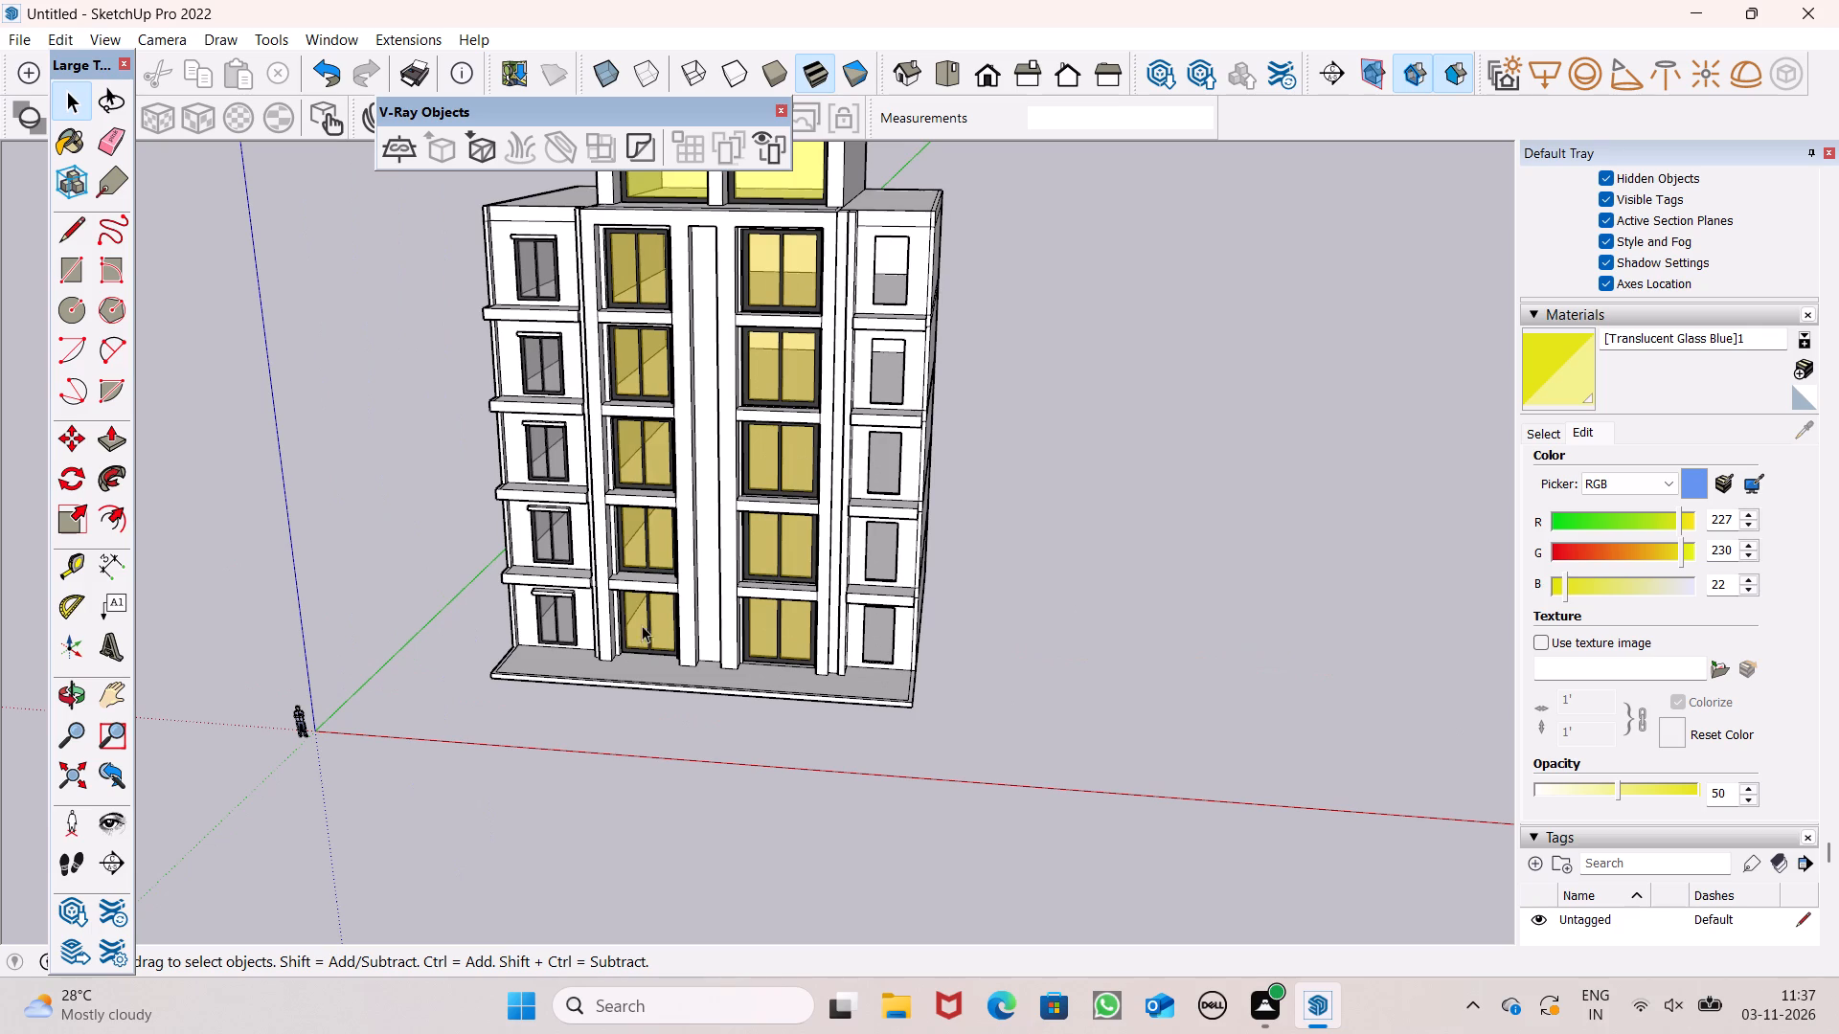
pyautogui.scroll(6, 608, 635)
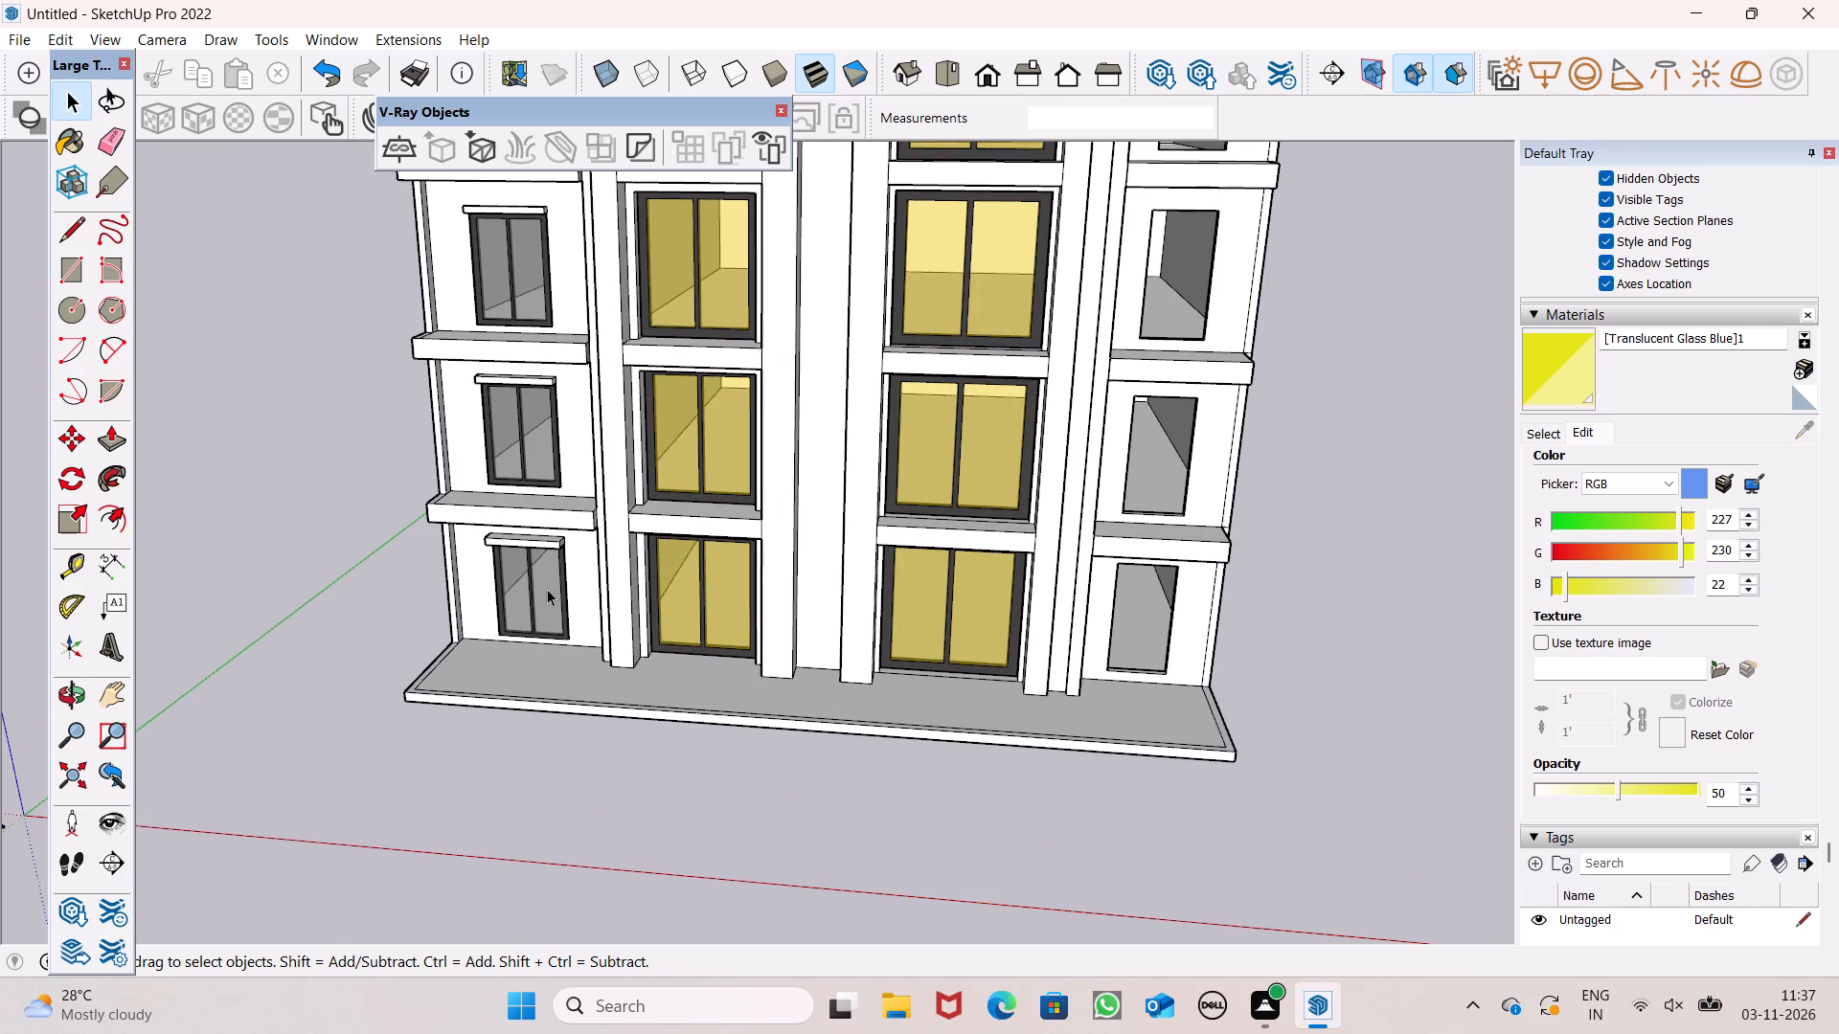
pyautogui.click(547, 589)
pyautogui.write(',m')
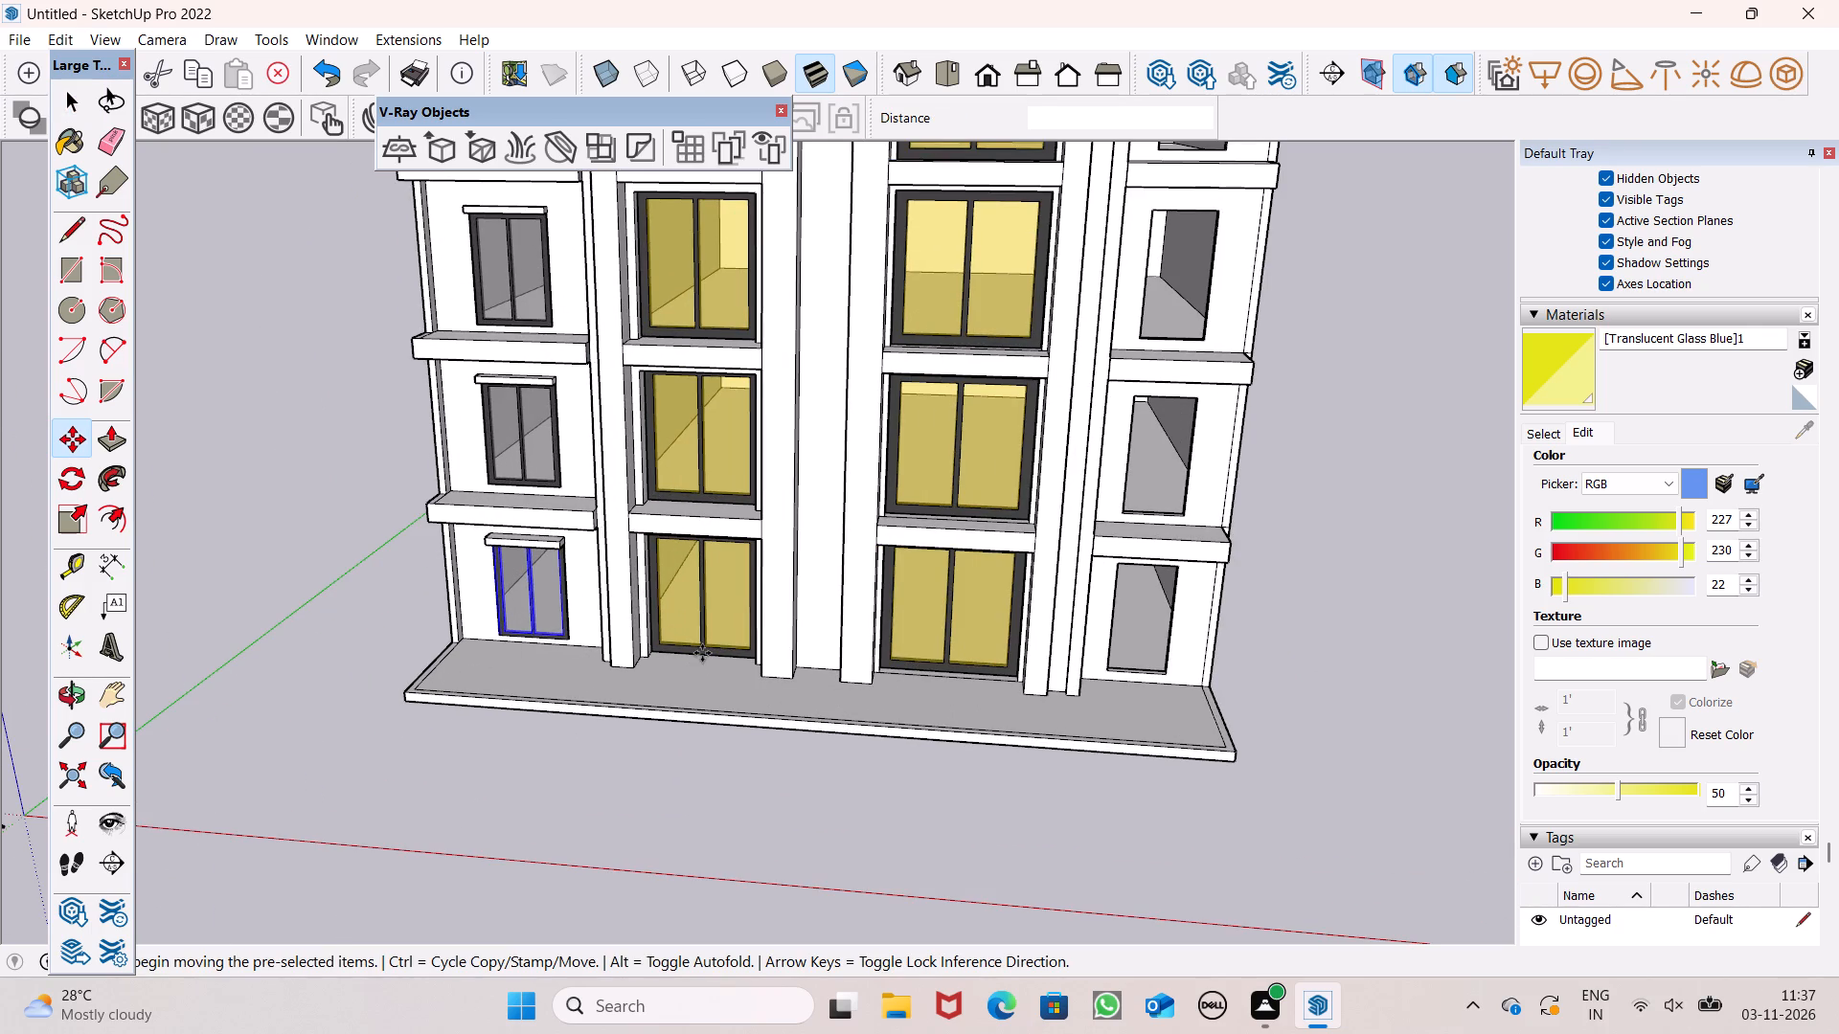
pyautogui.press('Return')
pyautogui.moveTo(572, 645); pyautogui.dragTo(1181, 701)
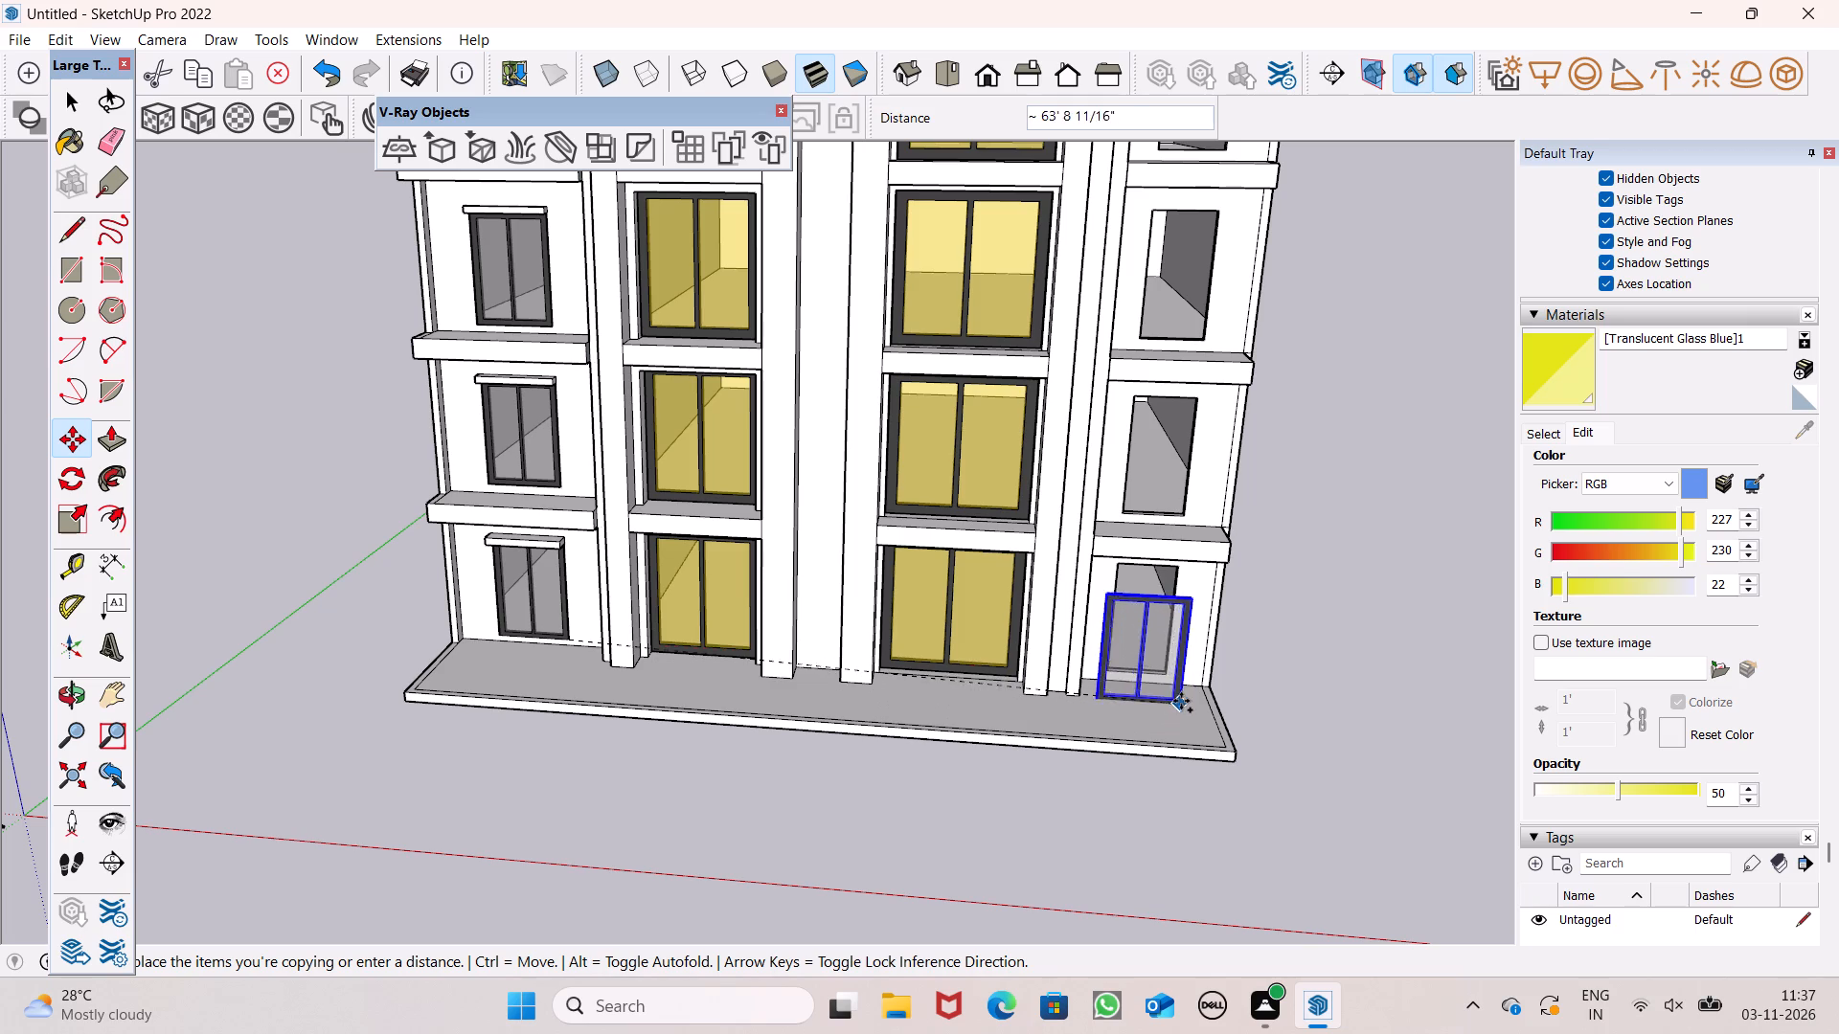
pyautogui.moveTo(1181, 701); pyautogui.dragTo(1162, 673)
pyautogui.moveTo(1162, 673); pyautogui.dragTo(1271, 720)
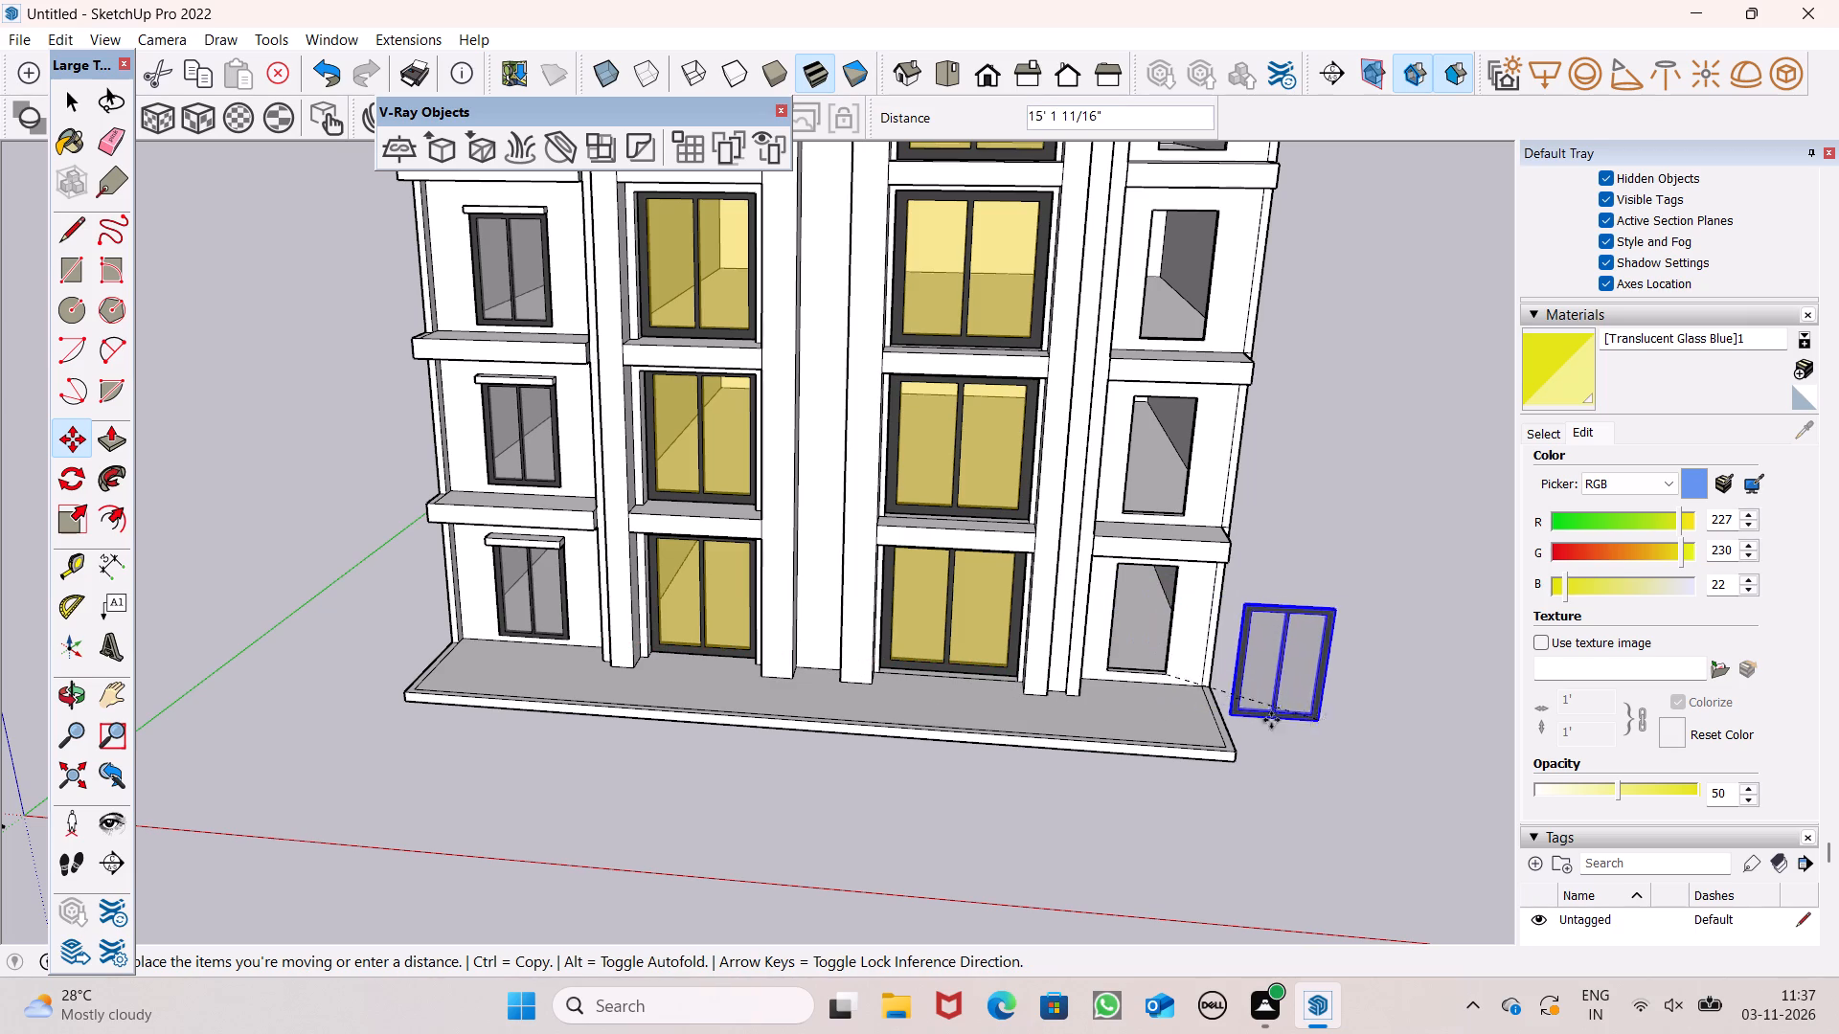
pyautogui.moveTo(1271, 720); pyautogui.dragTo(1159, 693)
pyautogui.moveTo(1199, 720); pyautogui.dragTo(1103, 694, button='middle')
pyautogui.press('space')
# Scale the copied window down uniformly to about 0.50 from its upper left corner.
pyautogui.scroll(1, 1159, 622)
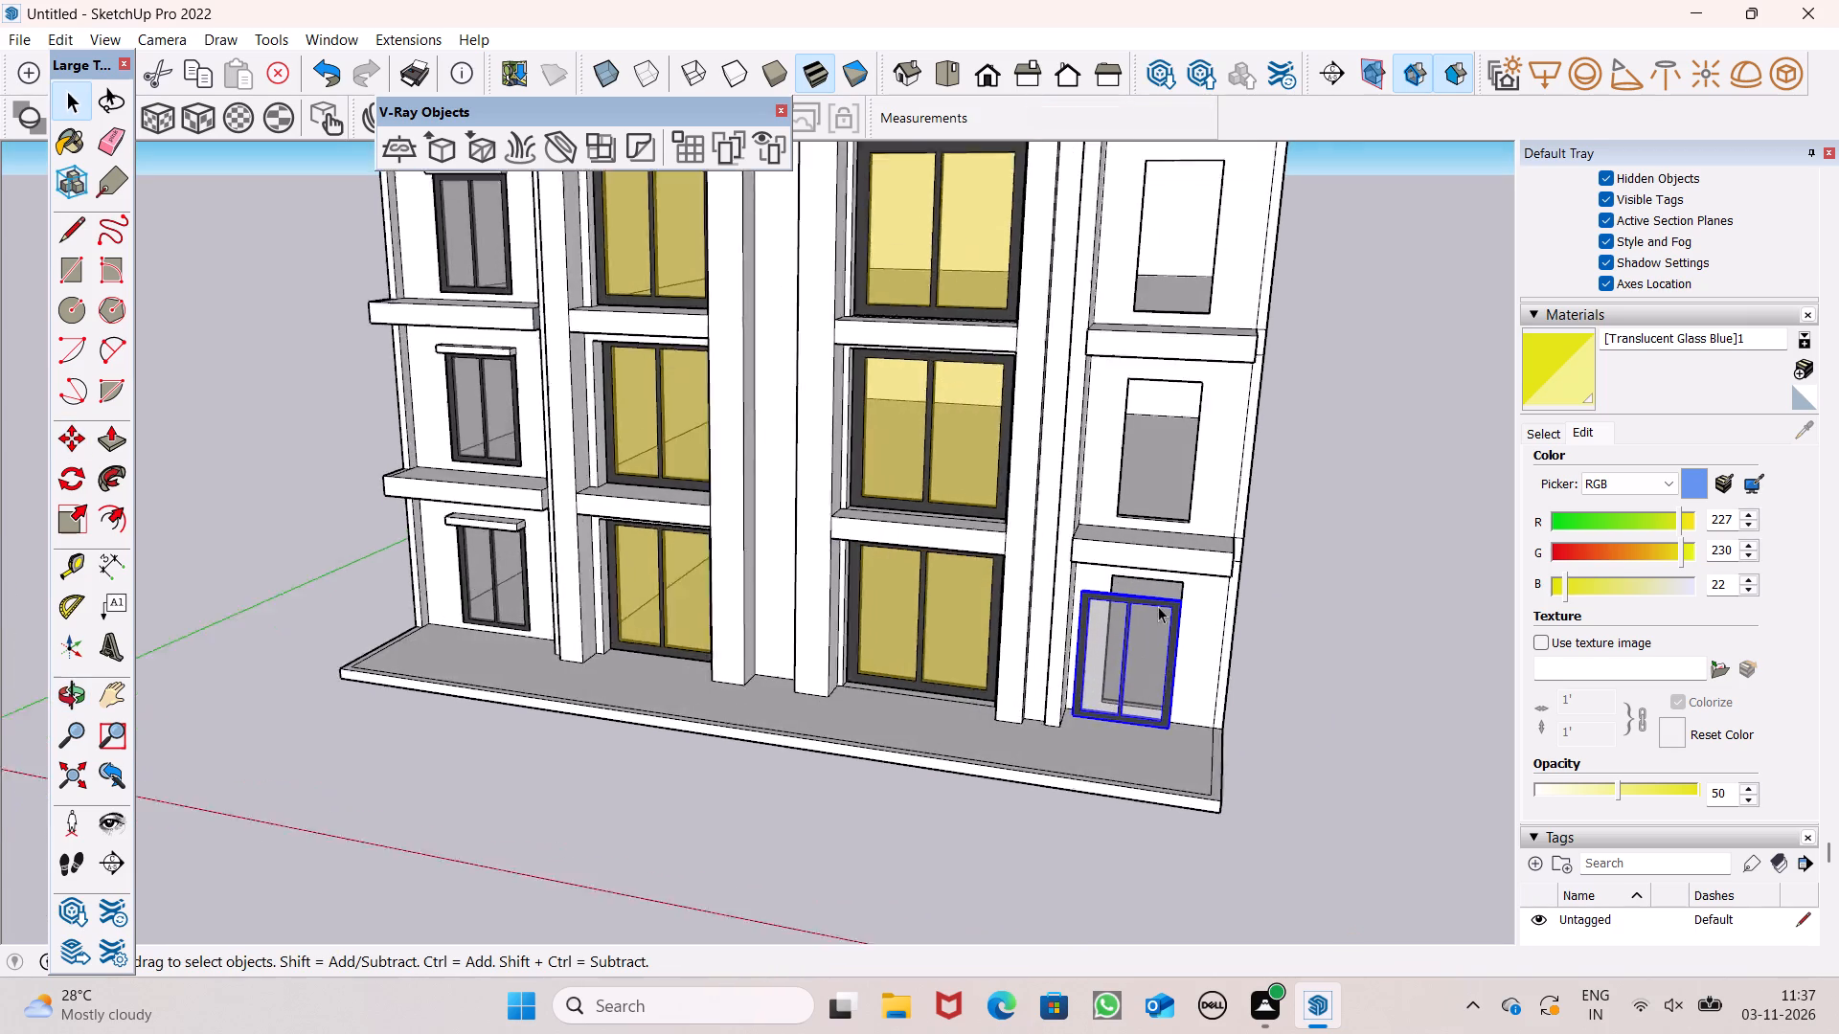
pyautogui.scroll(6, 1158, 606)
pyautogui.scroll(1, 1145, 824)
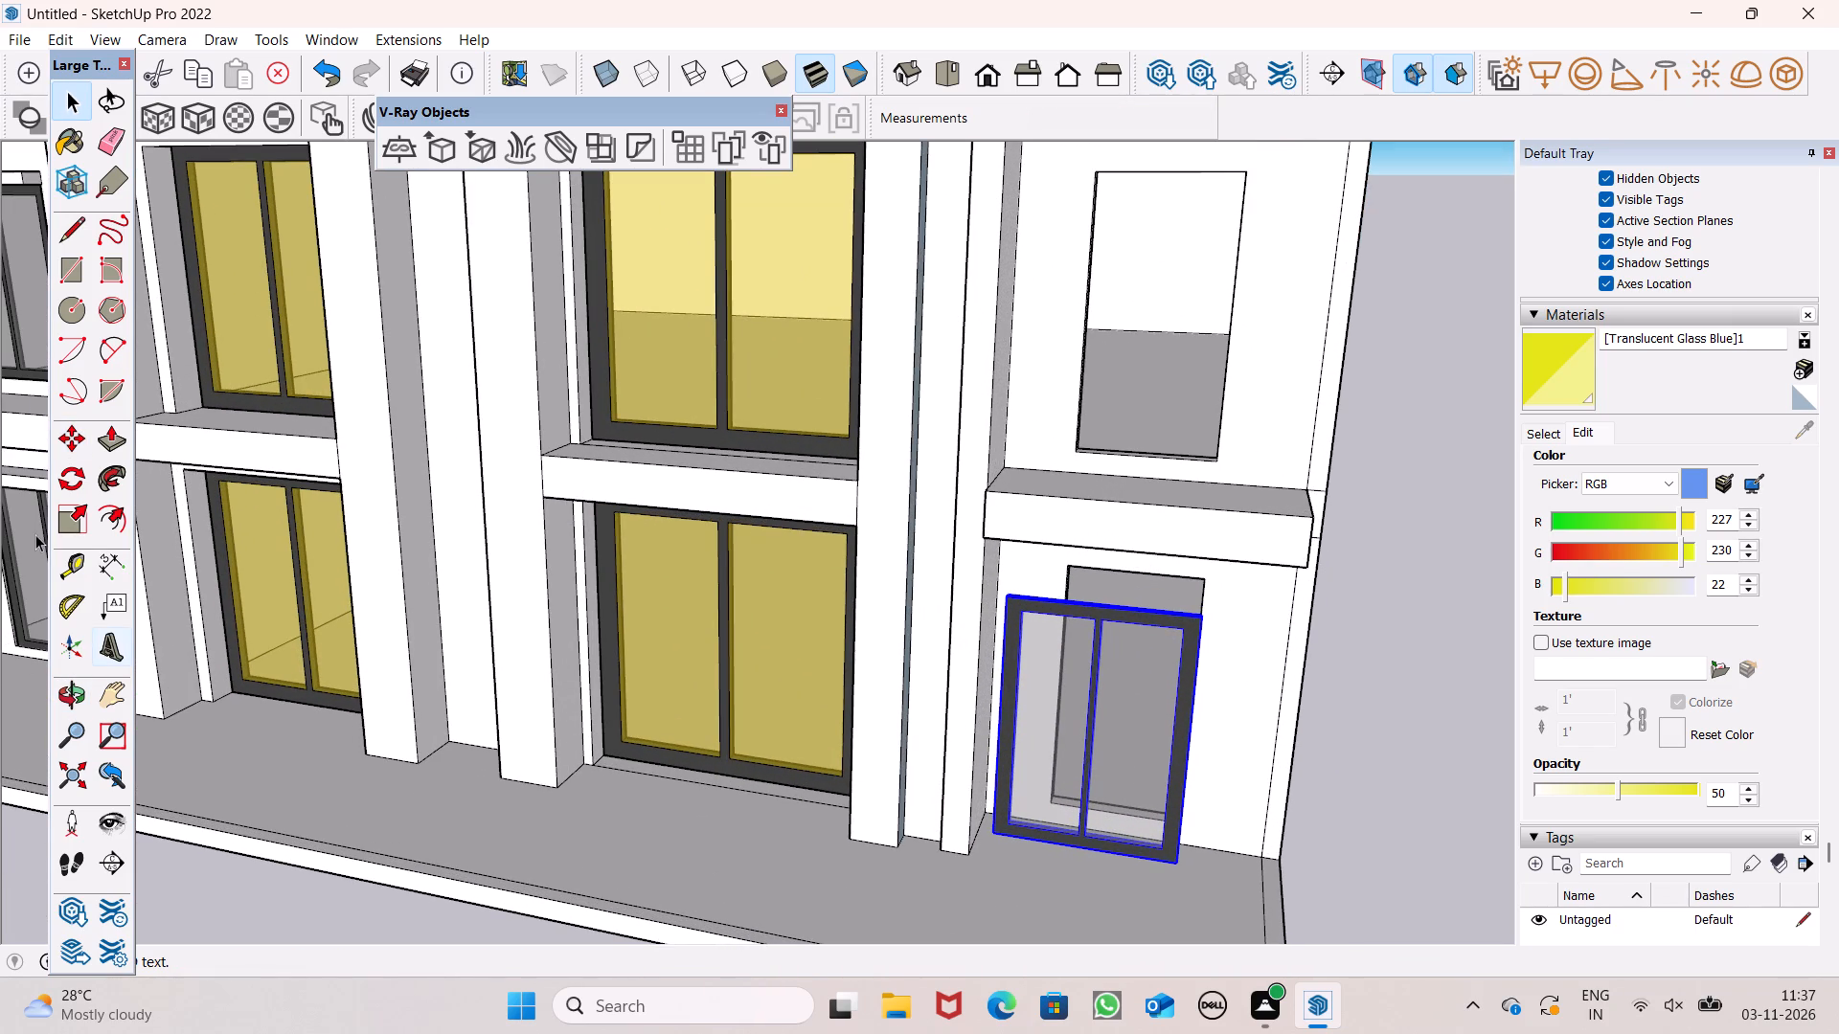
pyautogui.click(89, 513)
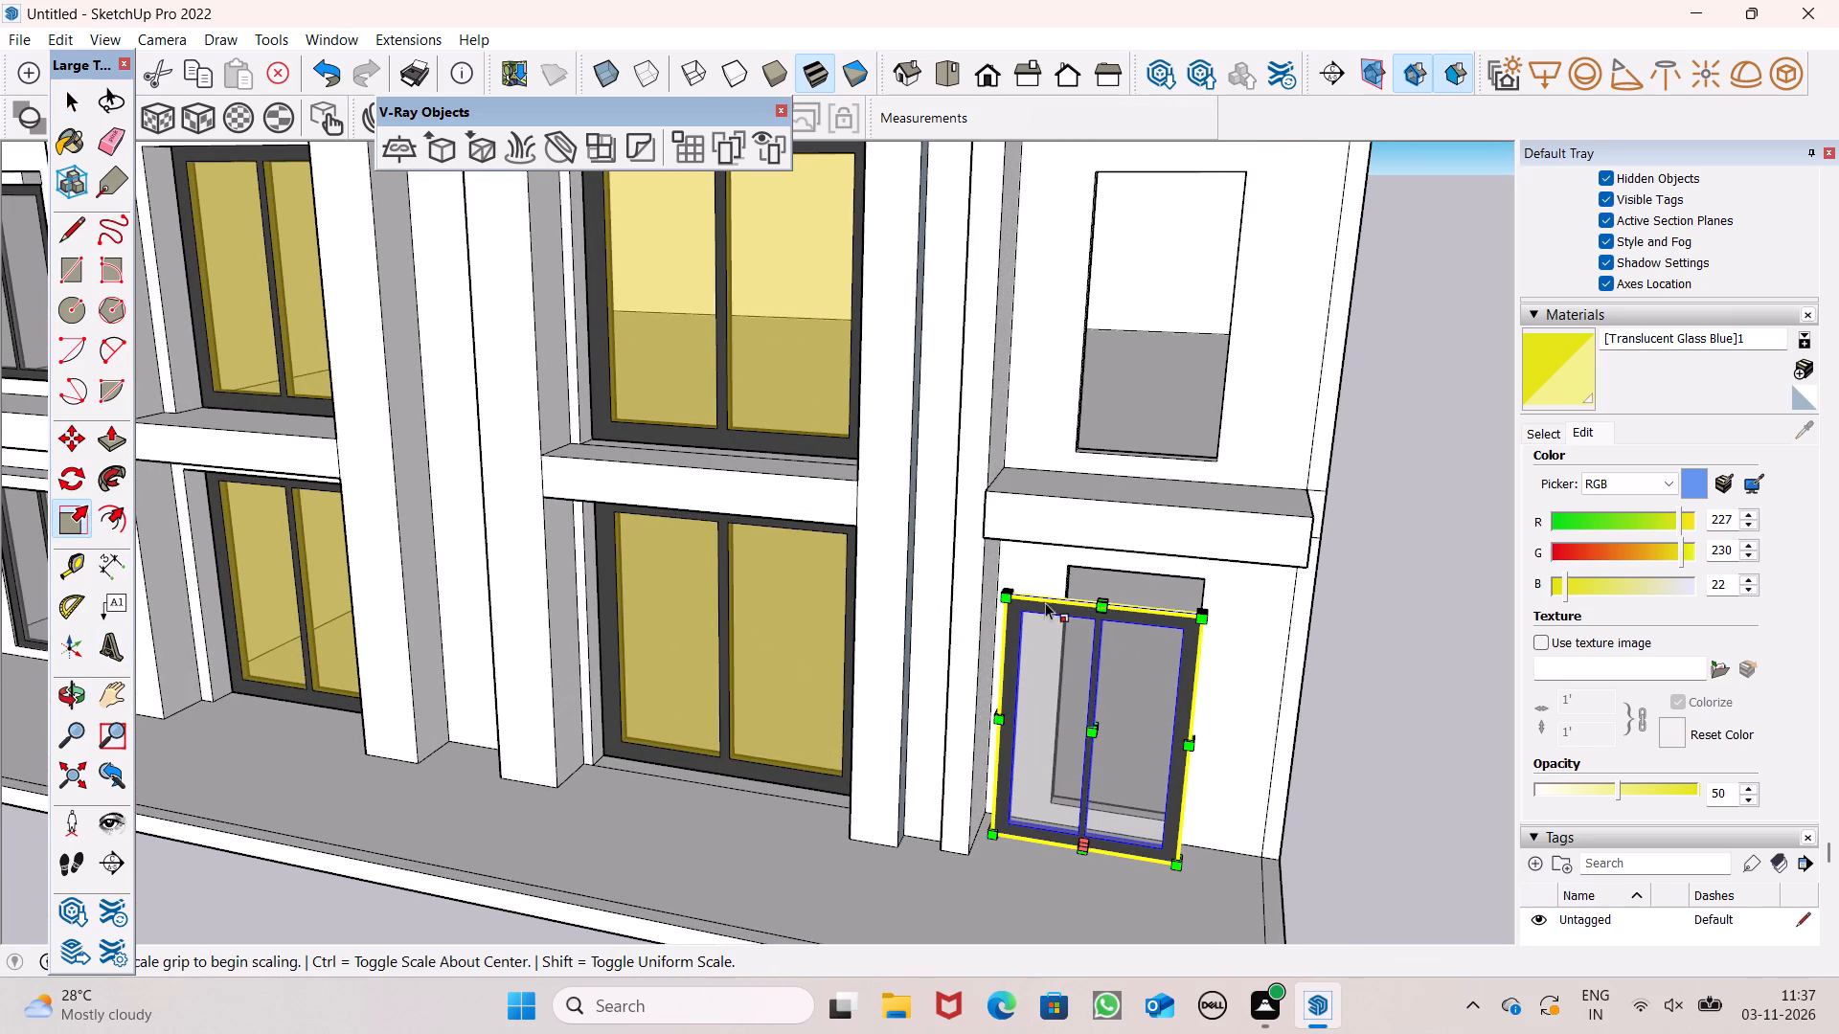
pyautogui.moveTo(1004, 596); pyautogui.dragTo(1044, 740)
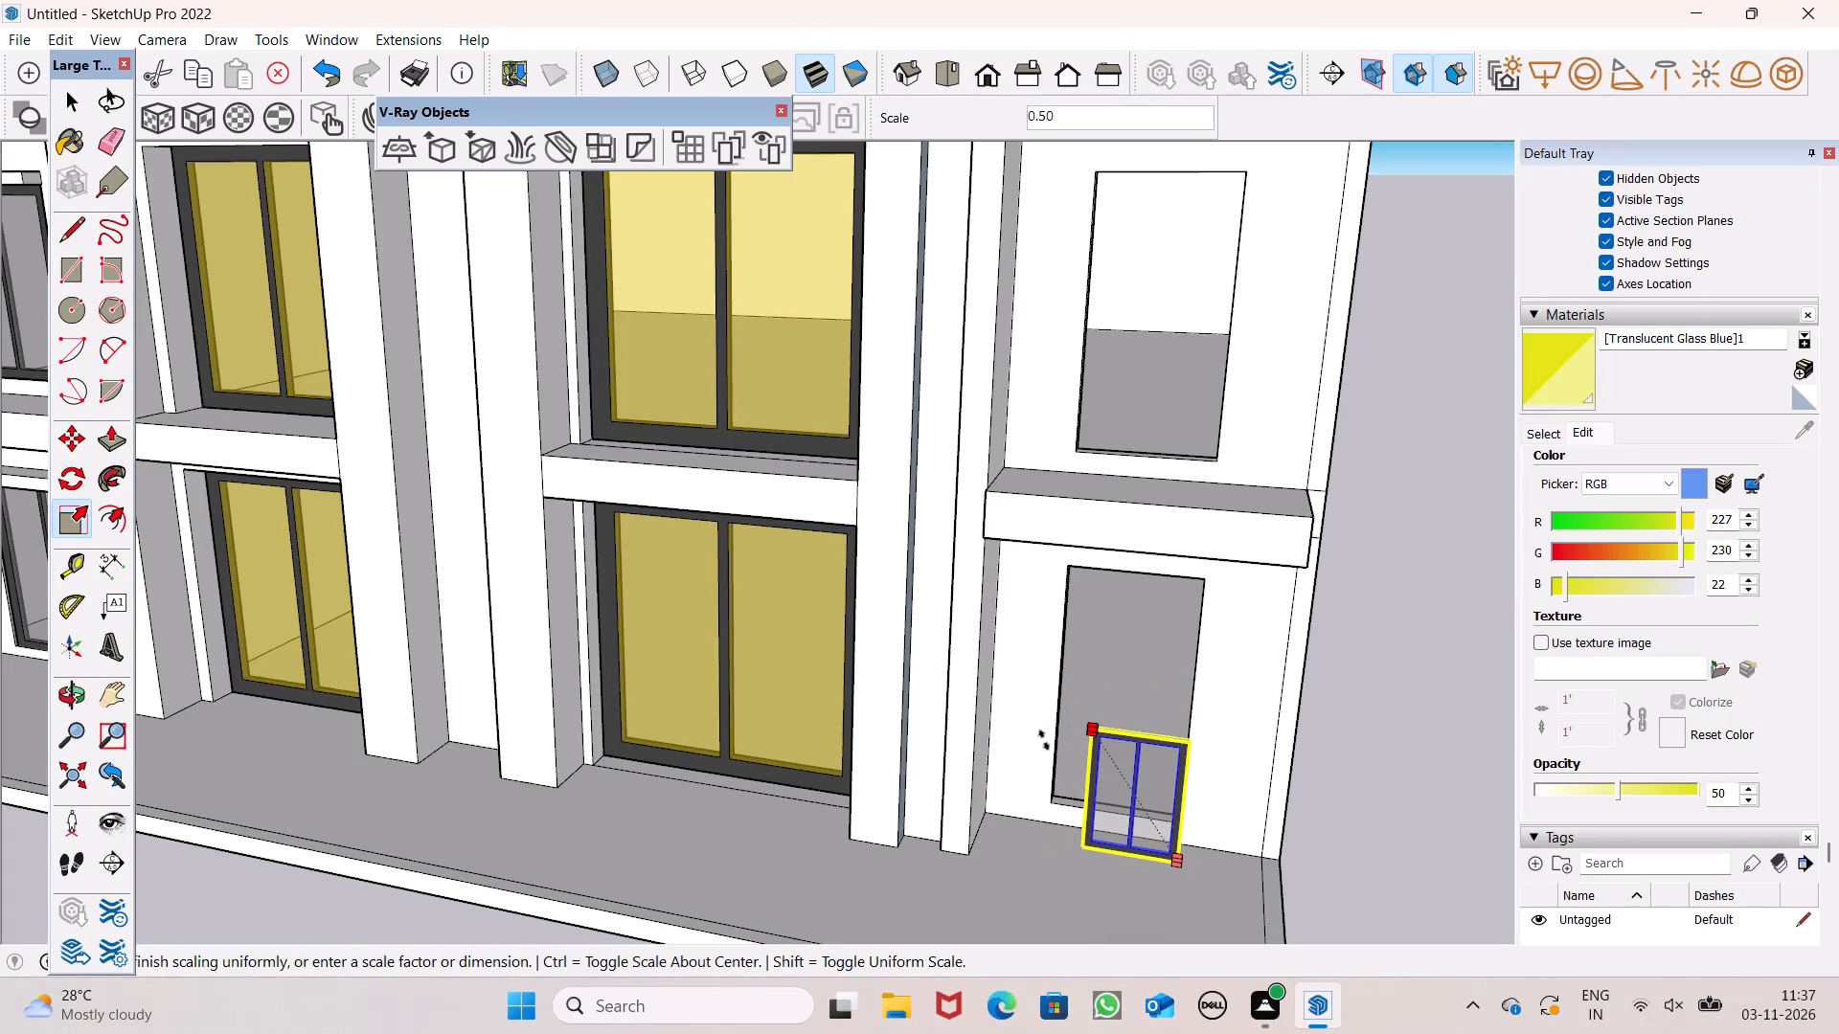
pyautogui.moveTo(1044, 740); pyautogui.dragTo(1045, 741)
pyautogui.press('space')
# Move the scaled window into the right outer column's lowest opening, seating its lower right corner against the right jamb and sill.
pyautogui.press('m')
pyautogui.press('Return')
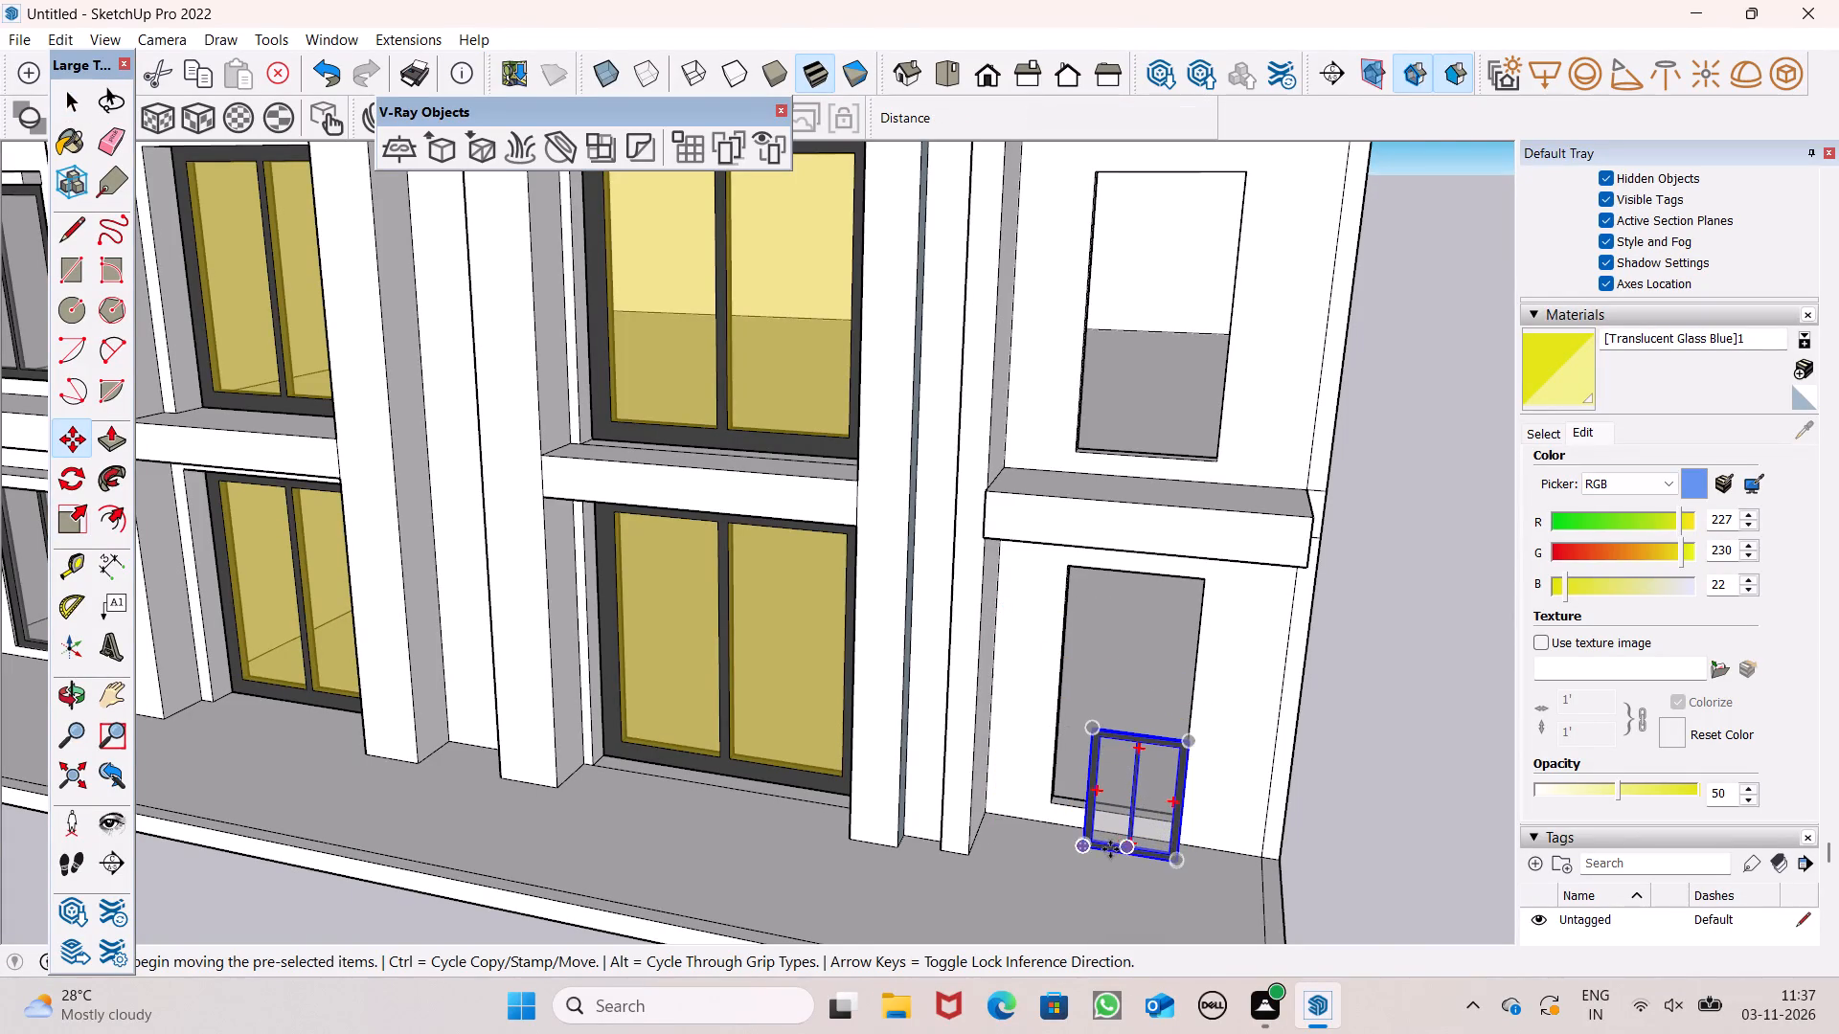
pyautogui.scroll(7, 1108, 857)
pyautogui.moveTo(1257, 865); pyautogui.dragTo(1257, 865)
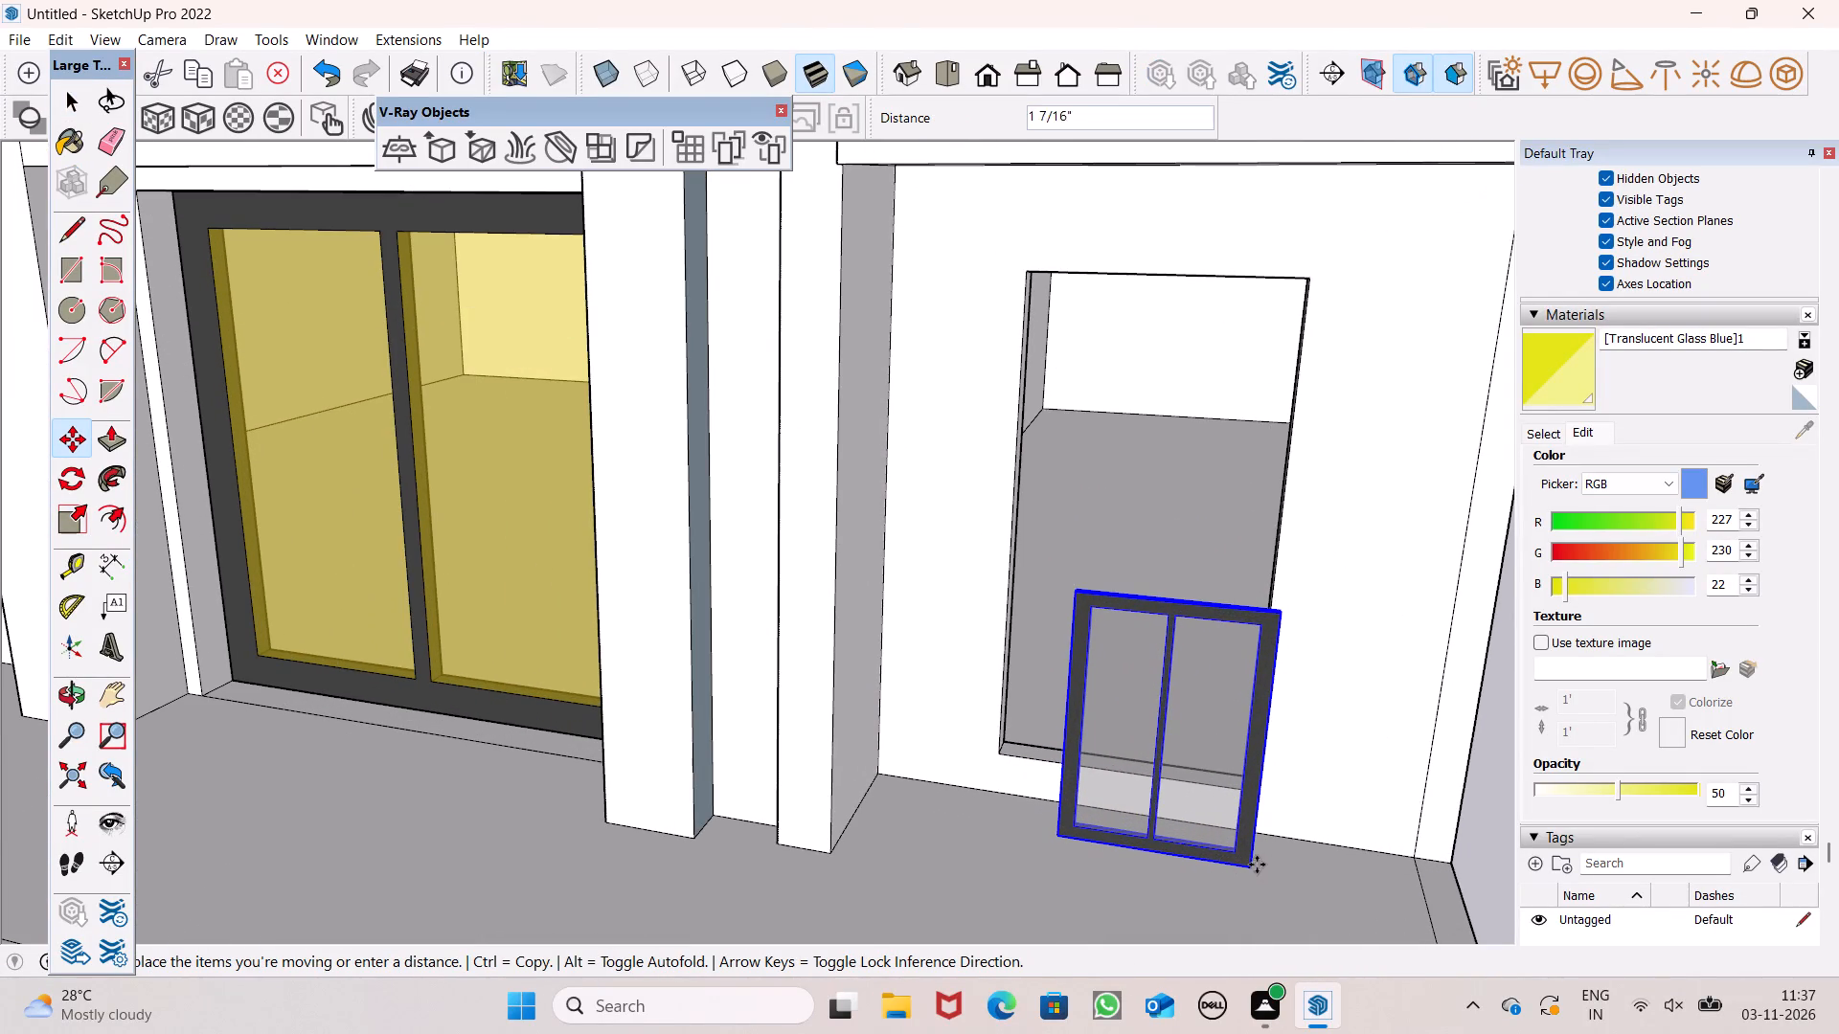
pyautogui.moveTo(1257, 865); pyautogui.dragTo(1247, 786)
pyautogui.moveTo(1078, 802); pyautogui.dragTo(1116, 850, button='middle')
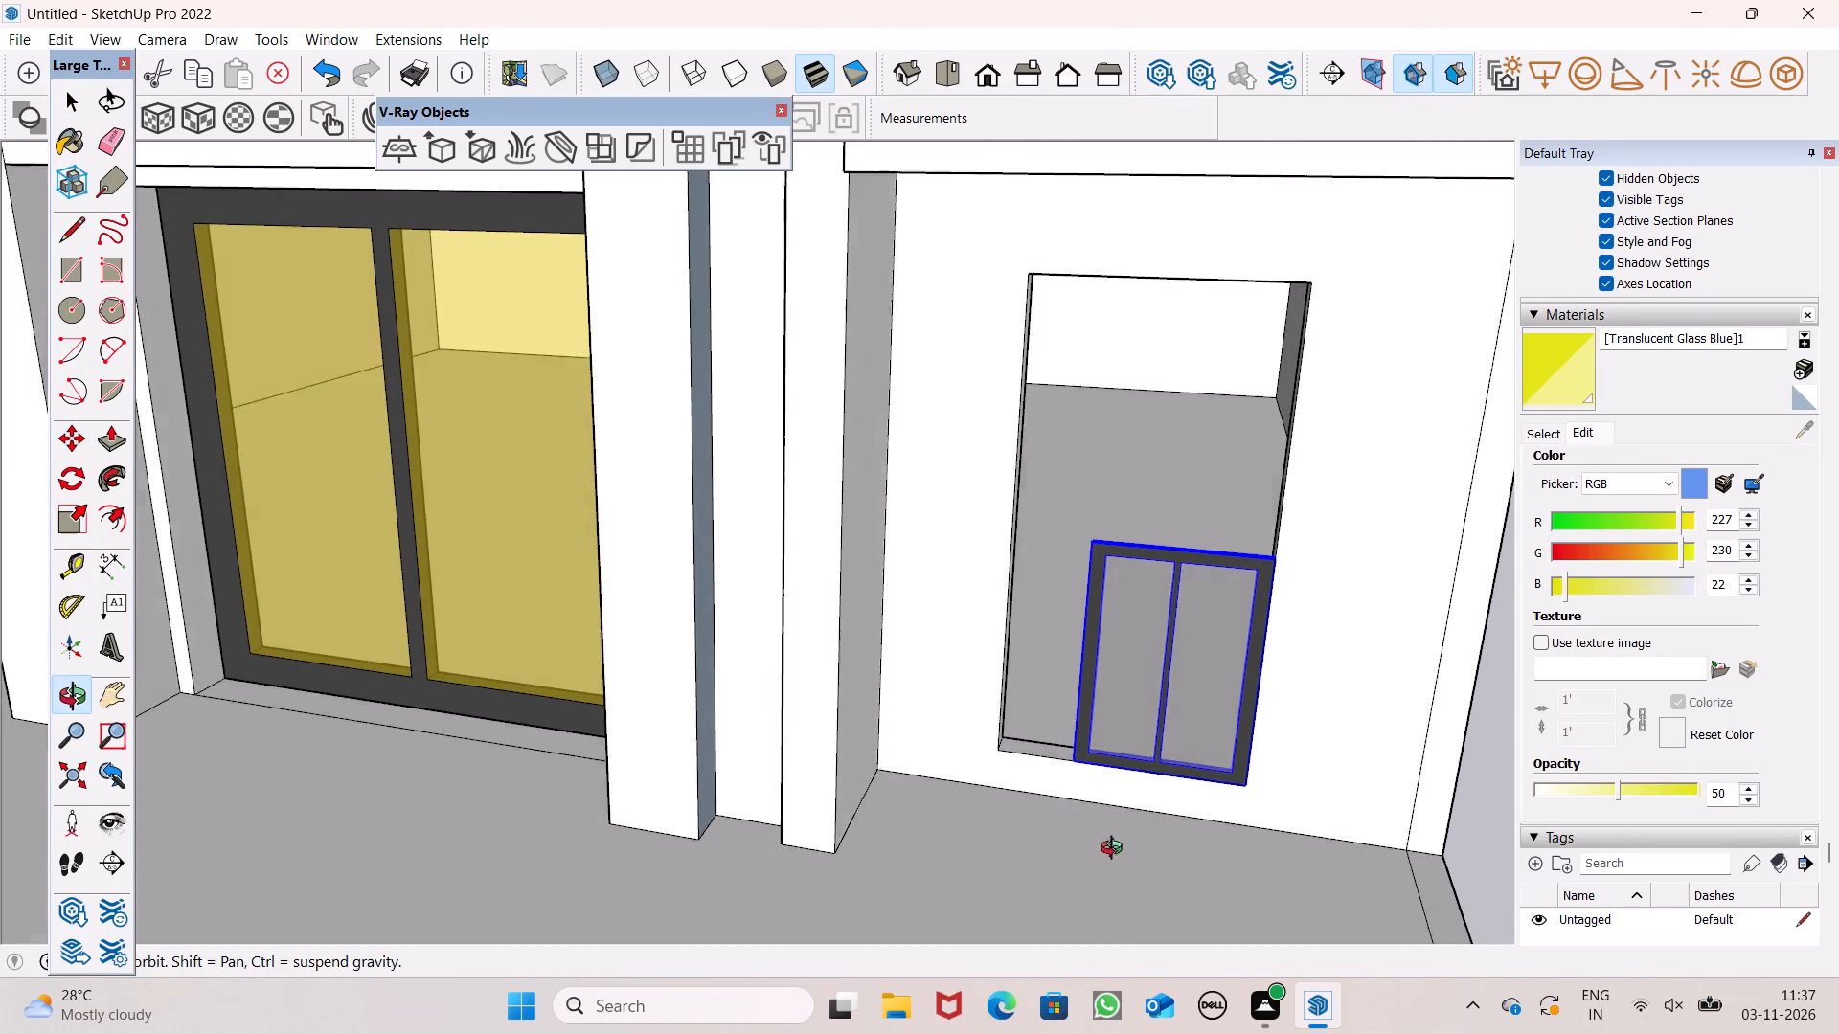
pyautogui.moveTo(1116, 850); pyautogui.dragTo(1205, 953, button='middle')
pyautogui.scroll(1, 1205, 937)
pyautogui.scroll(5, 1245, 708)
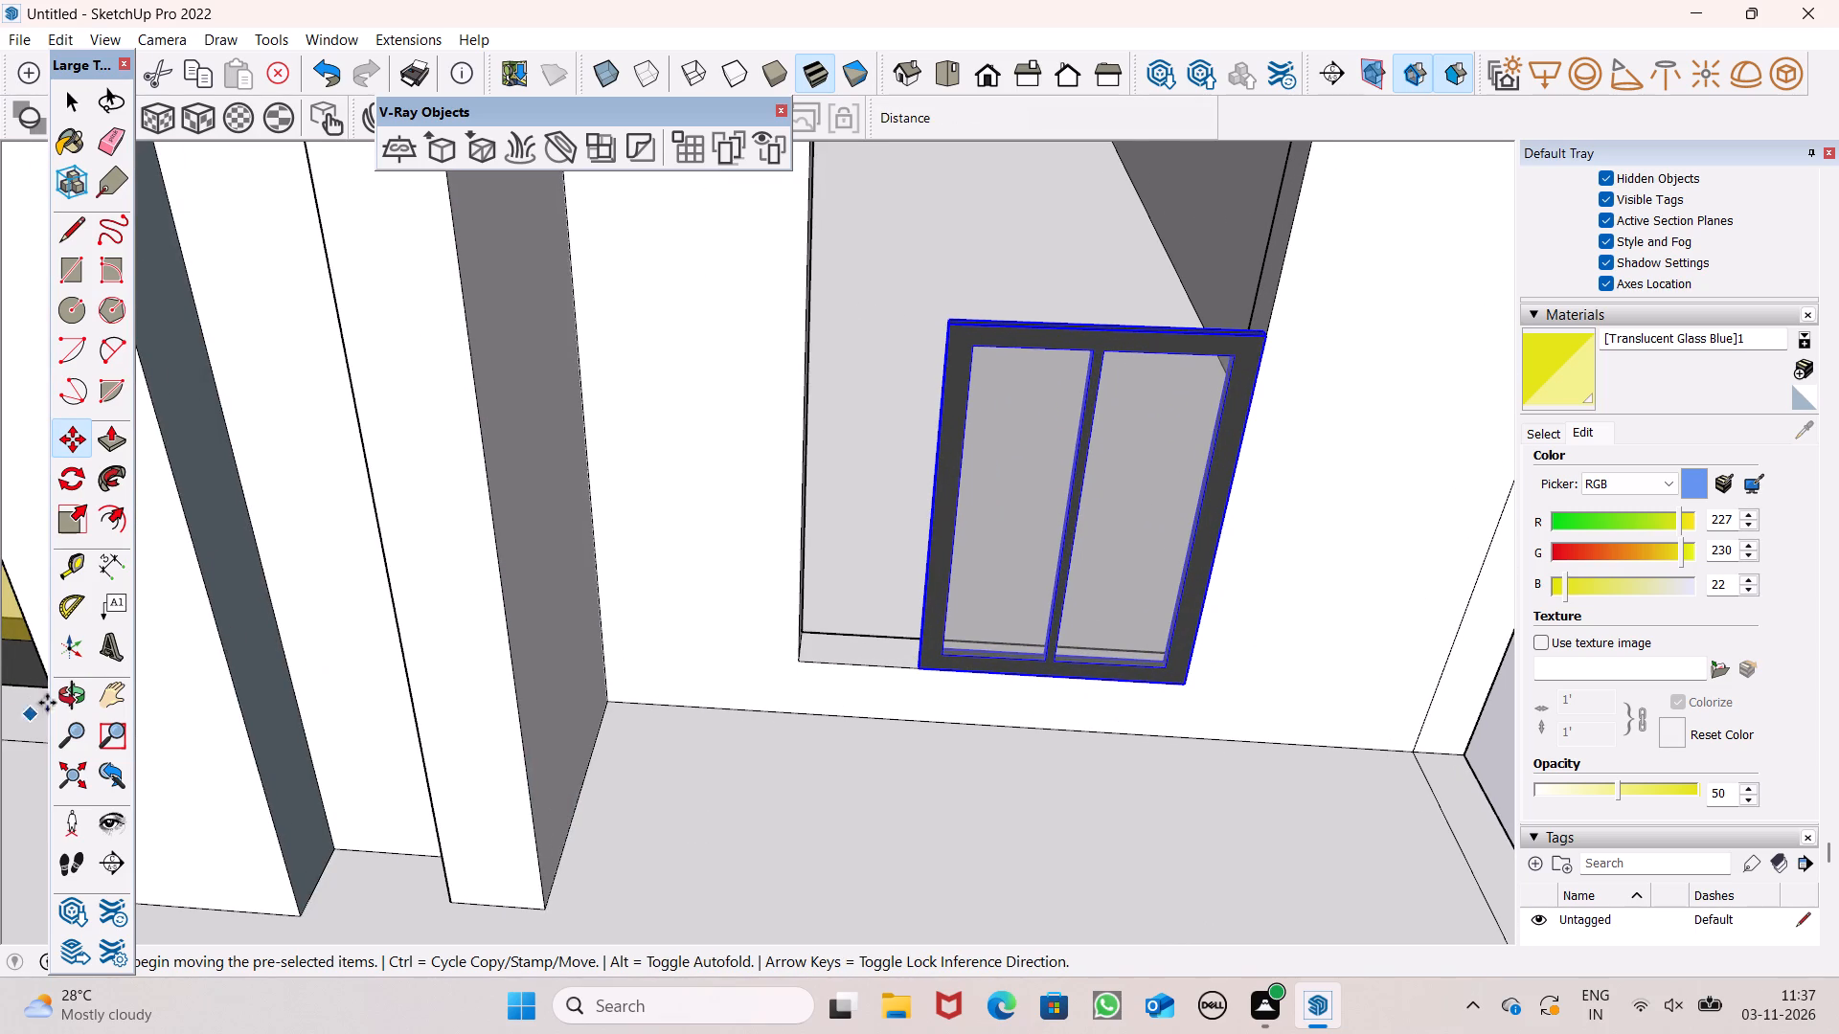
pyautogui.moveTo(339, 750); pyautogui.dragTo(377, 873, button='middle')
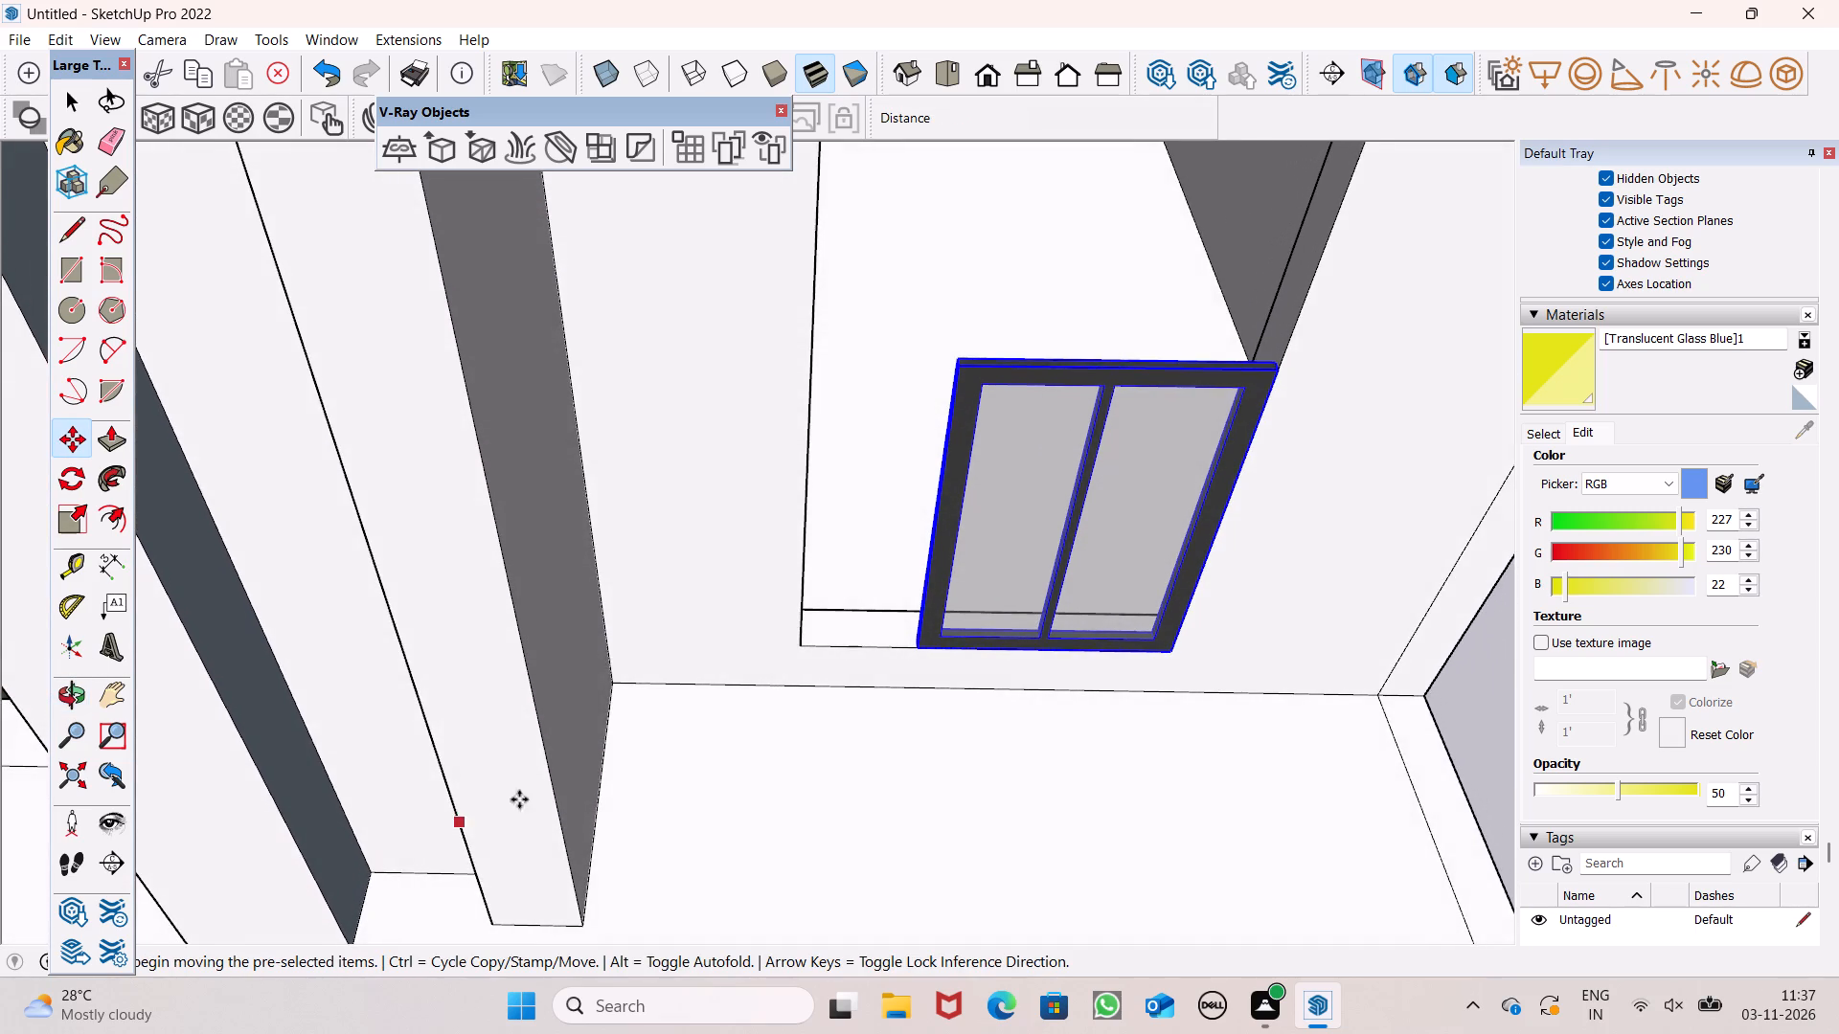
pyautogui.scroll(1, 574, 788)
pyautogui.scroll(7, 1043, 686)
pyautogui.scroll(-3, 988, 670)
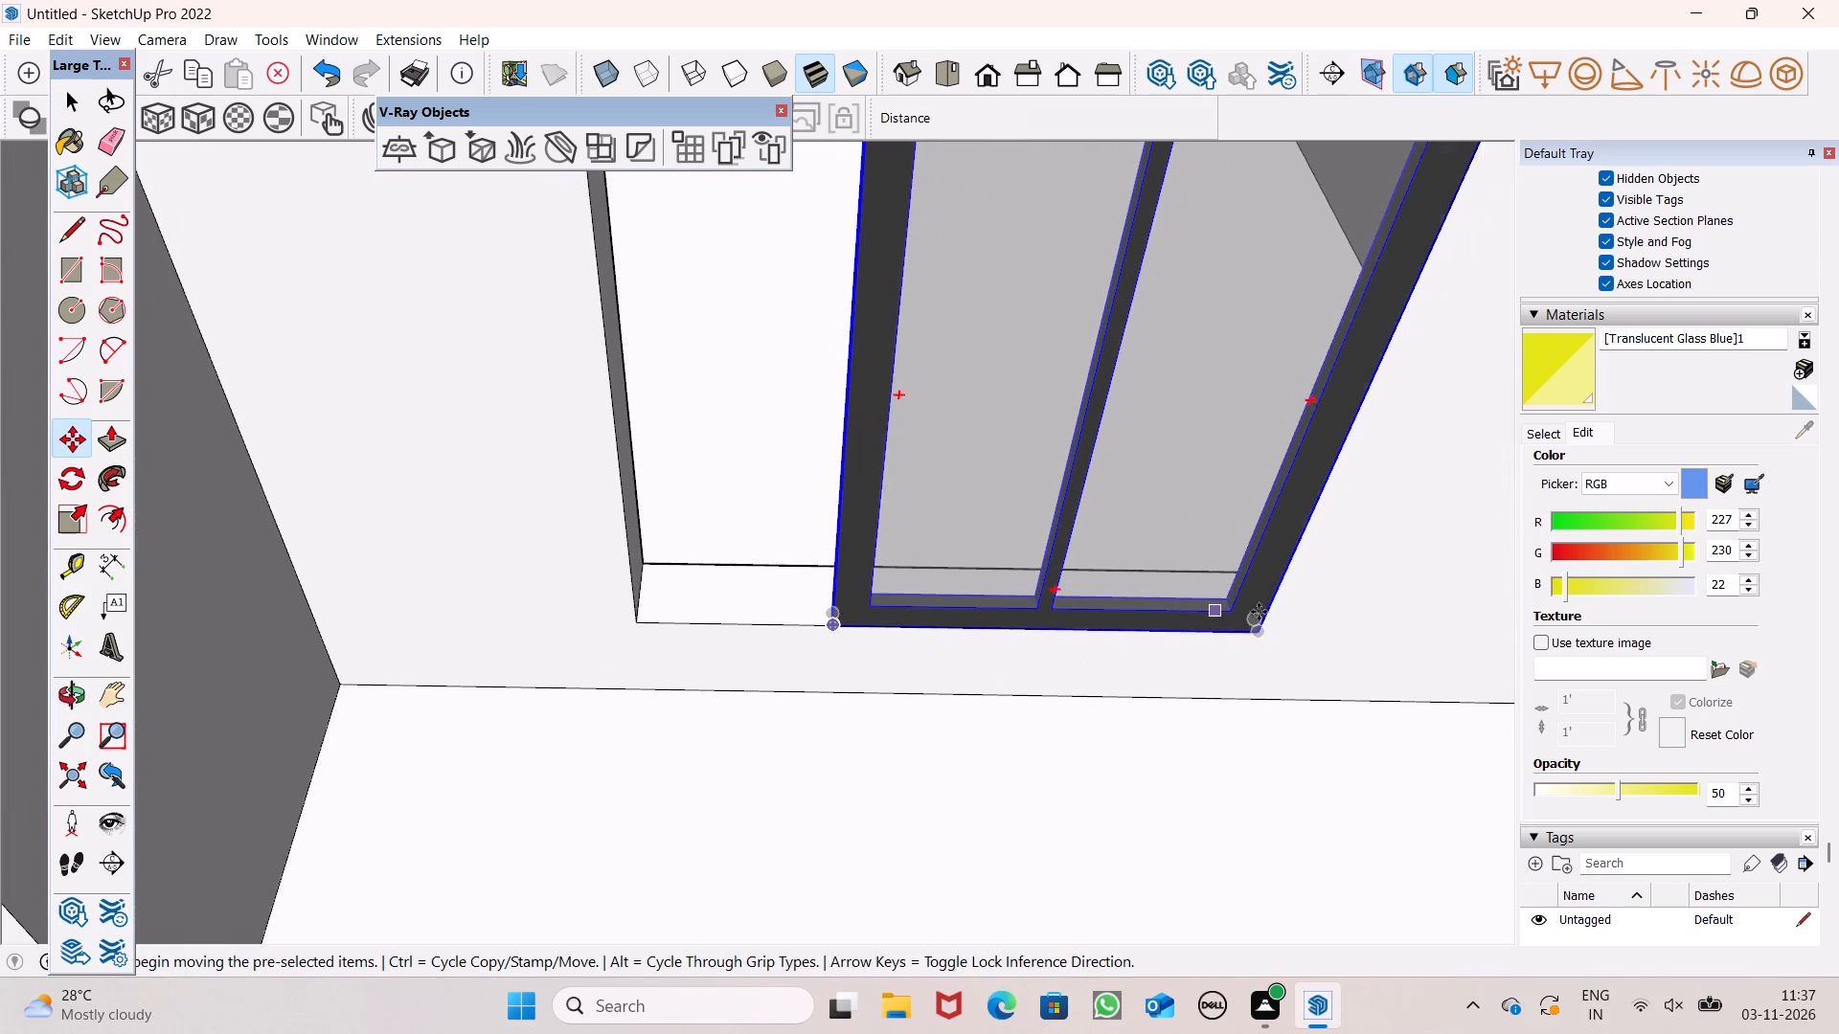
pyautogui.scroll(7, 1311, 608)
pyautogui.moveTo(1201, 657); pyautogui.dragTo(1192, 609)
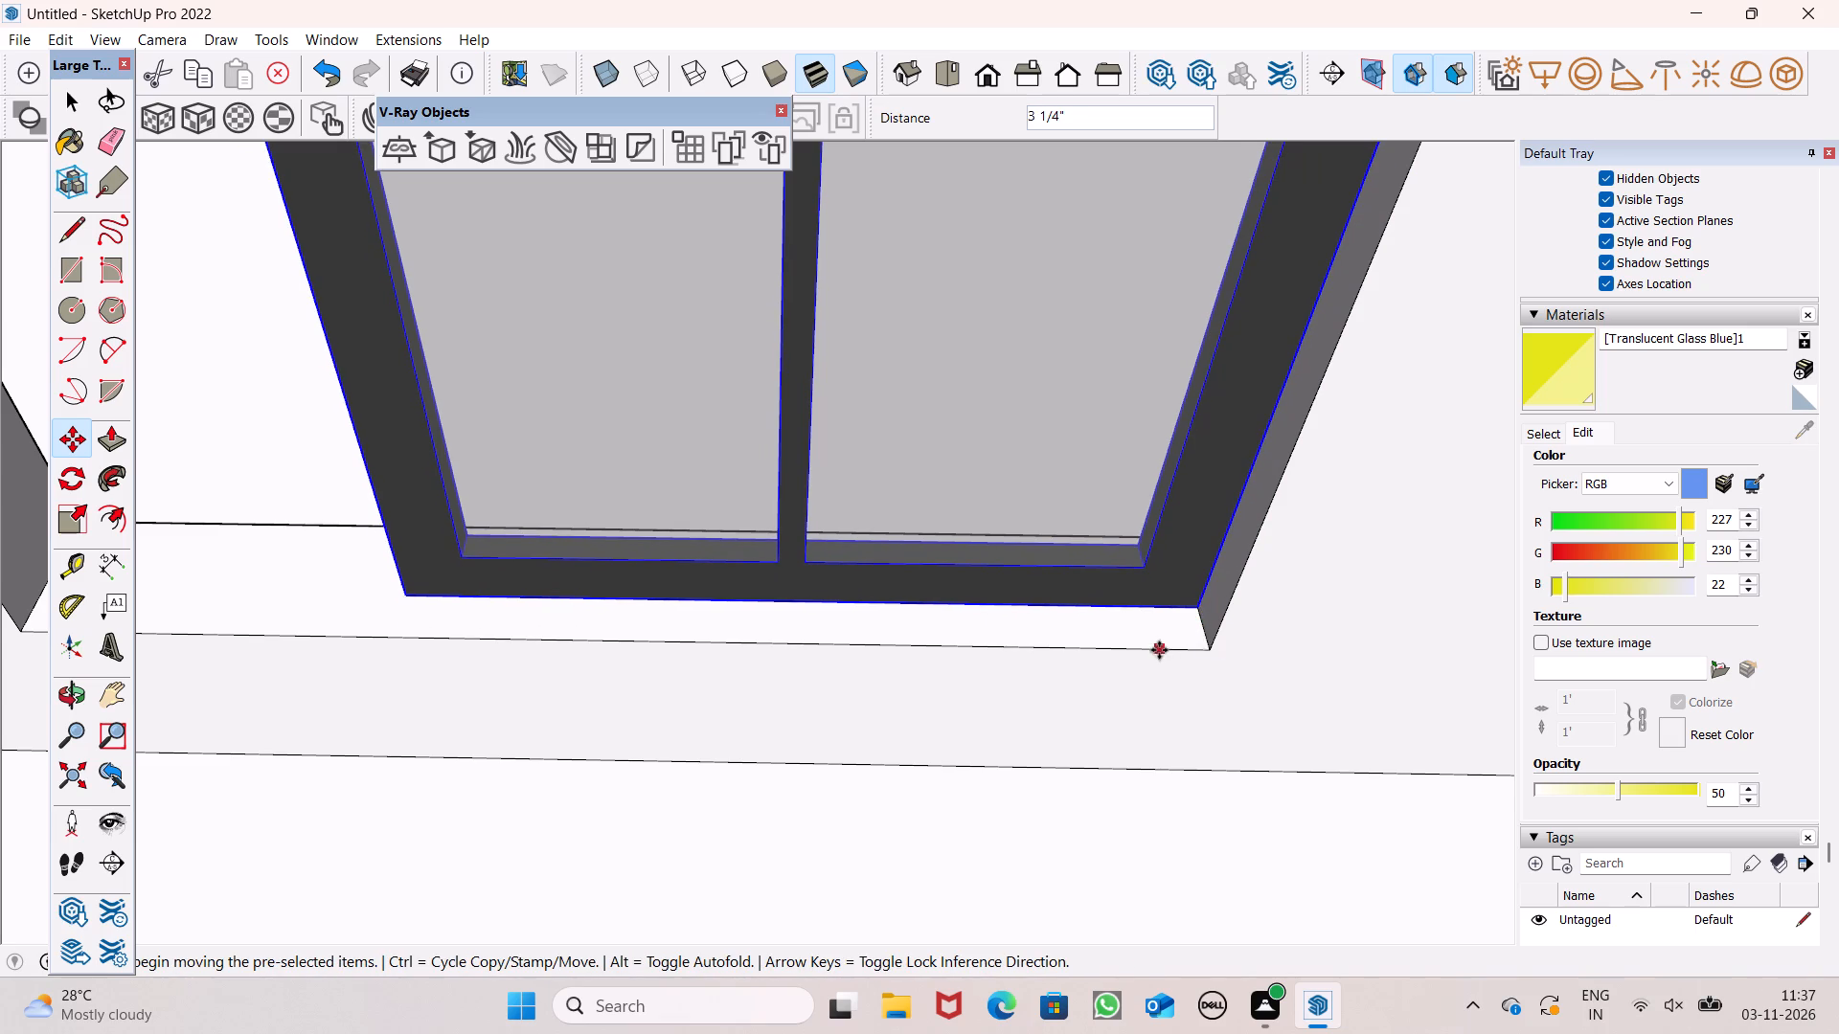
# Move the window about 1 1/2" outward along the sill toward the front face of the wall.
pyautogui.scroll(-7, 1149, 678)
pyautogui.scroll(-4, 988, 708)
pyautogui.moveTo(967, 709); pyautogui.dragTo(941, 665, button='middle')
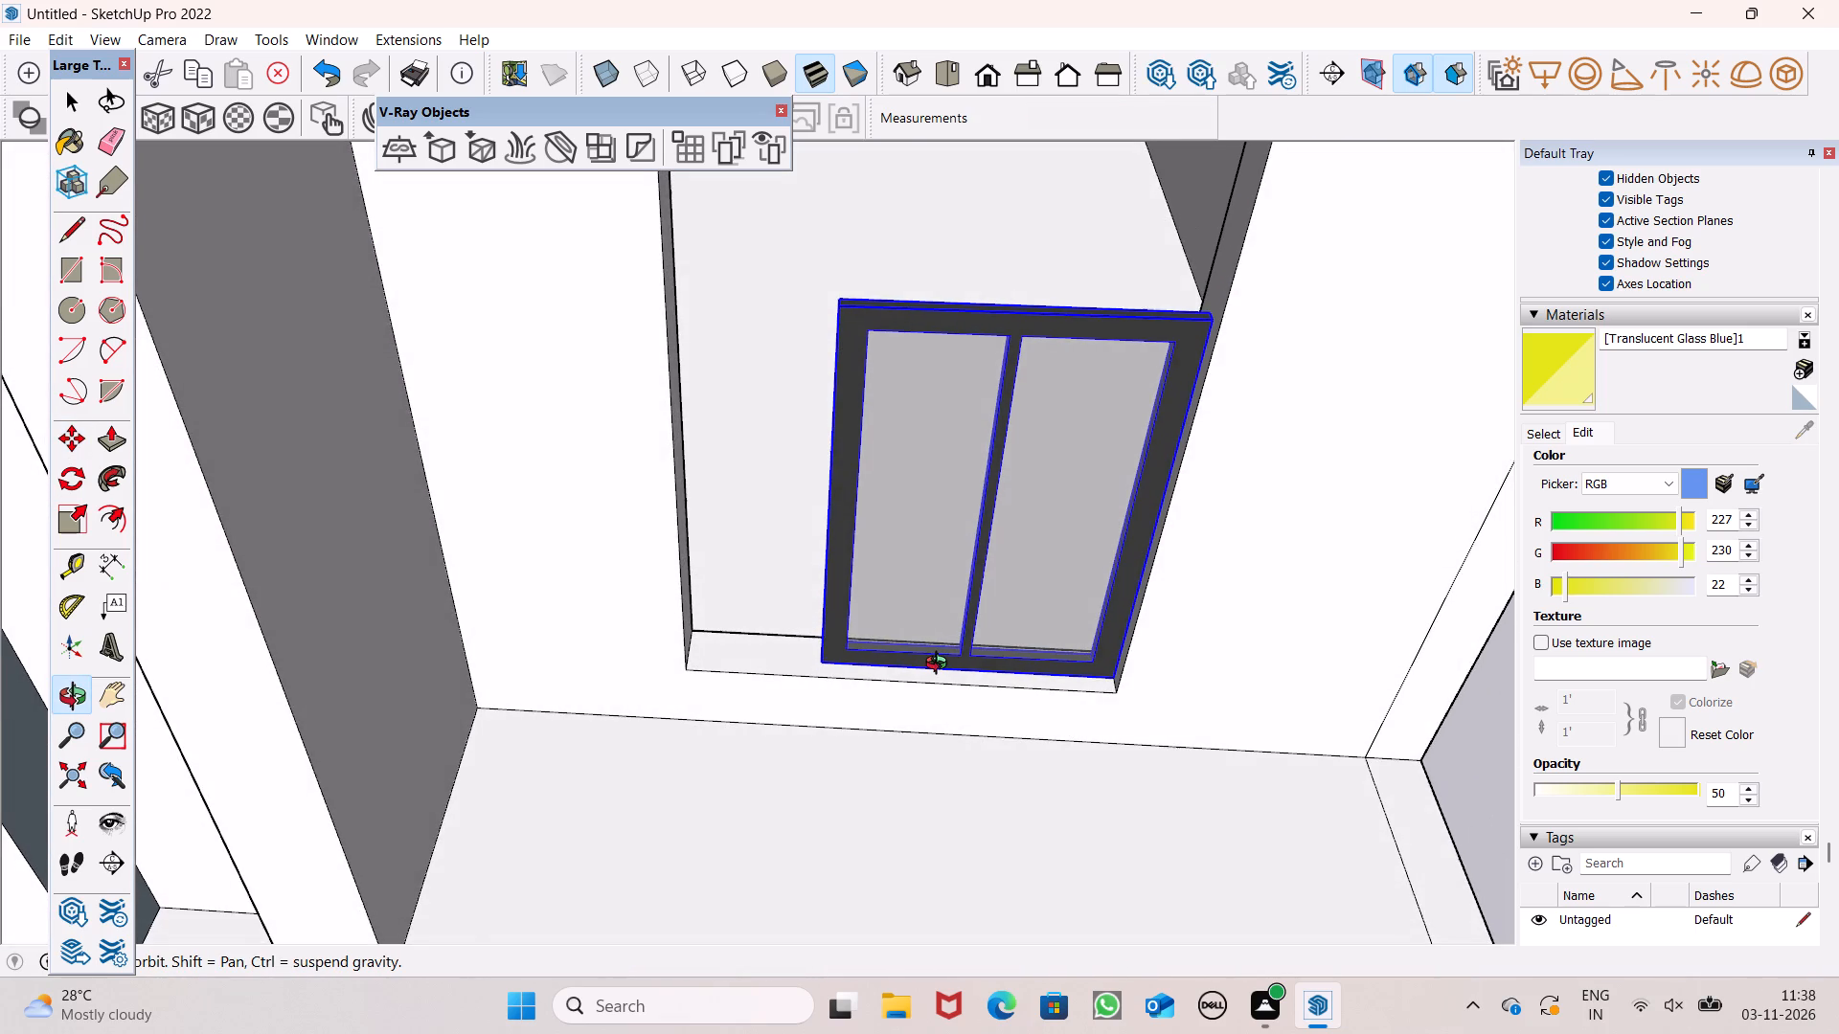
pyautogui.moveTo(941, 665); pyautogui.dragTo(921, 792, button='middle')
pyautogui.scroll(7, 1023, 682)
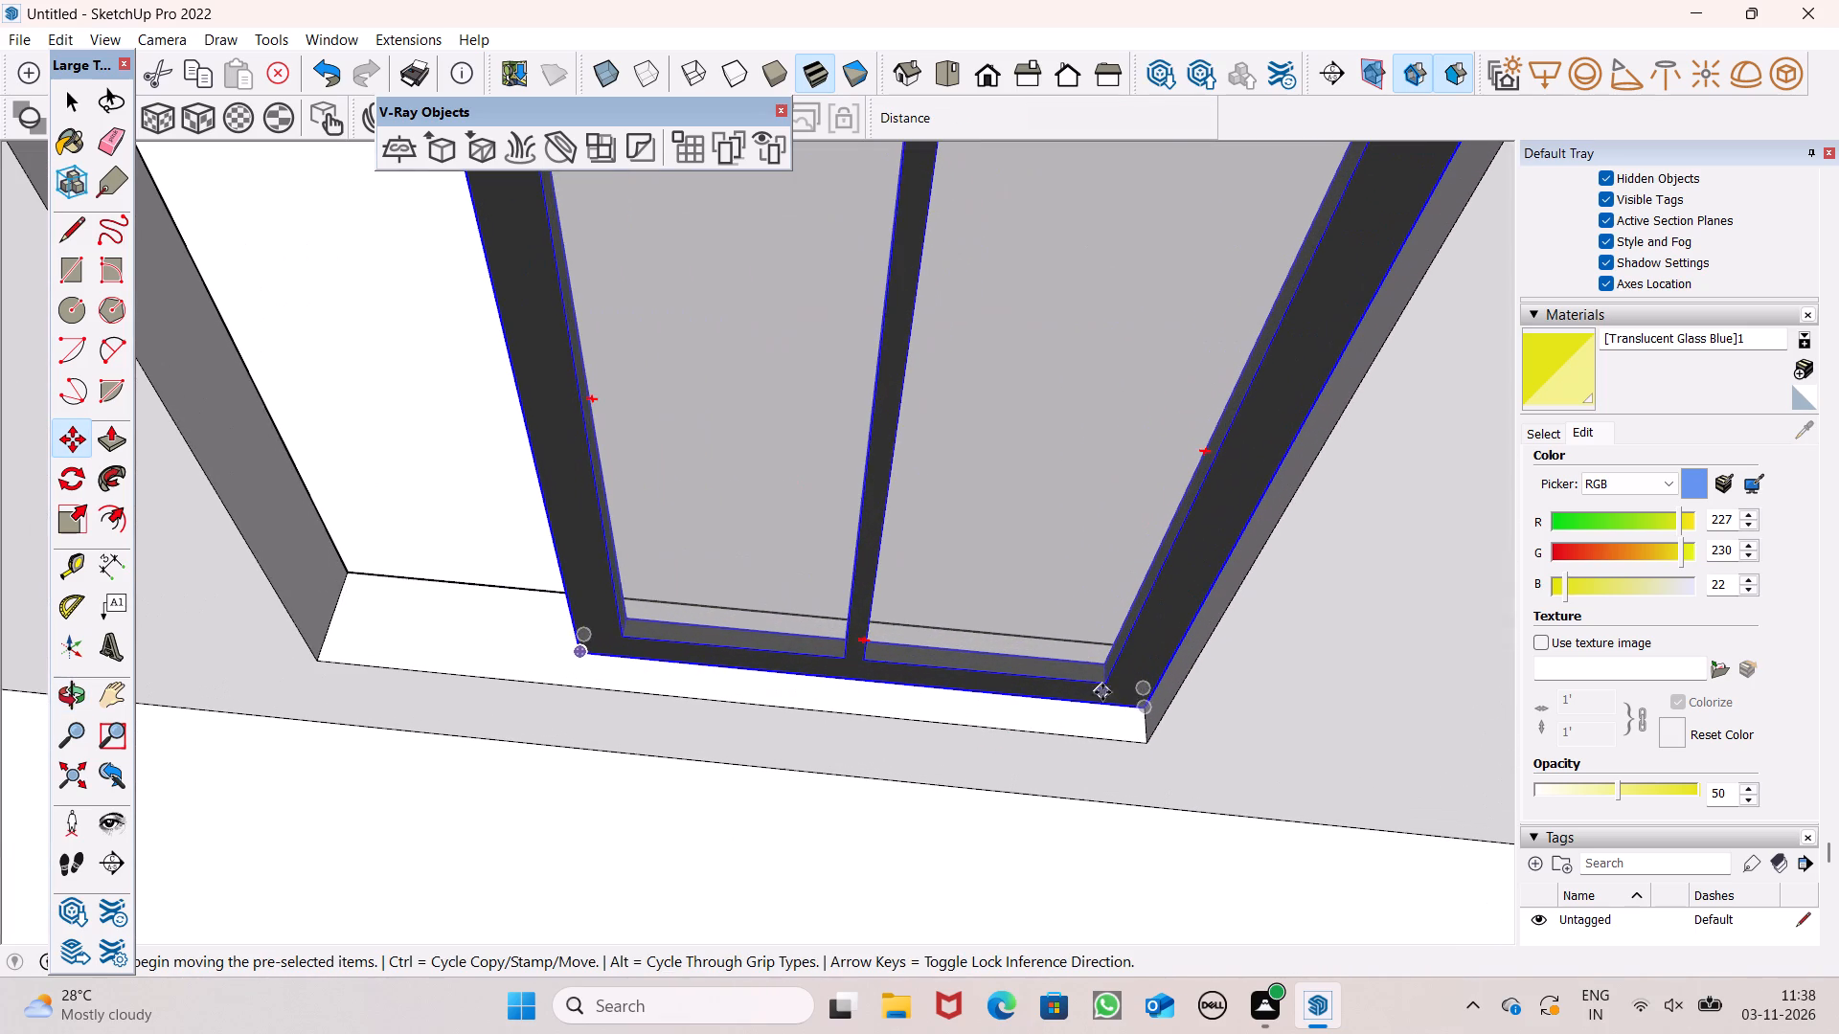
pyautogui.moveTo(1144, 705); pyautogui.dragTo(1144, 724)
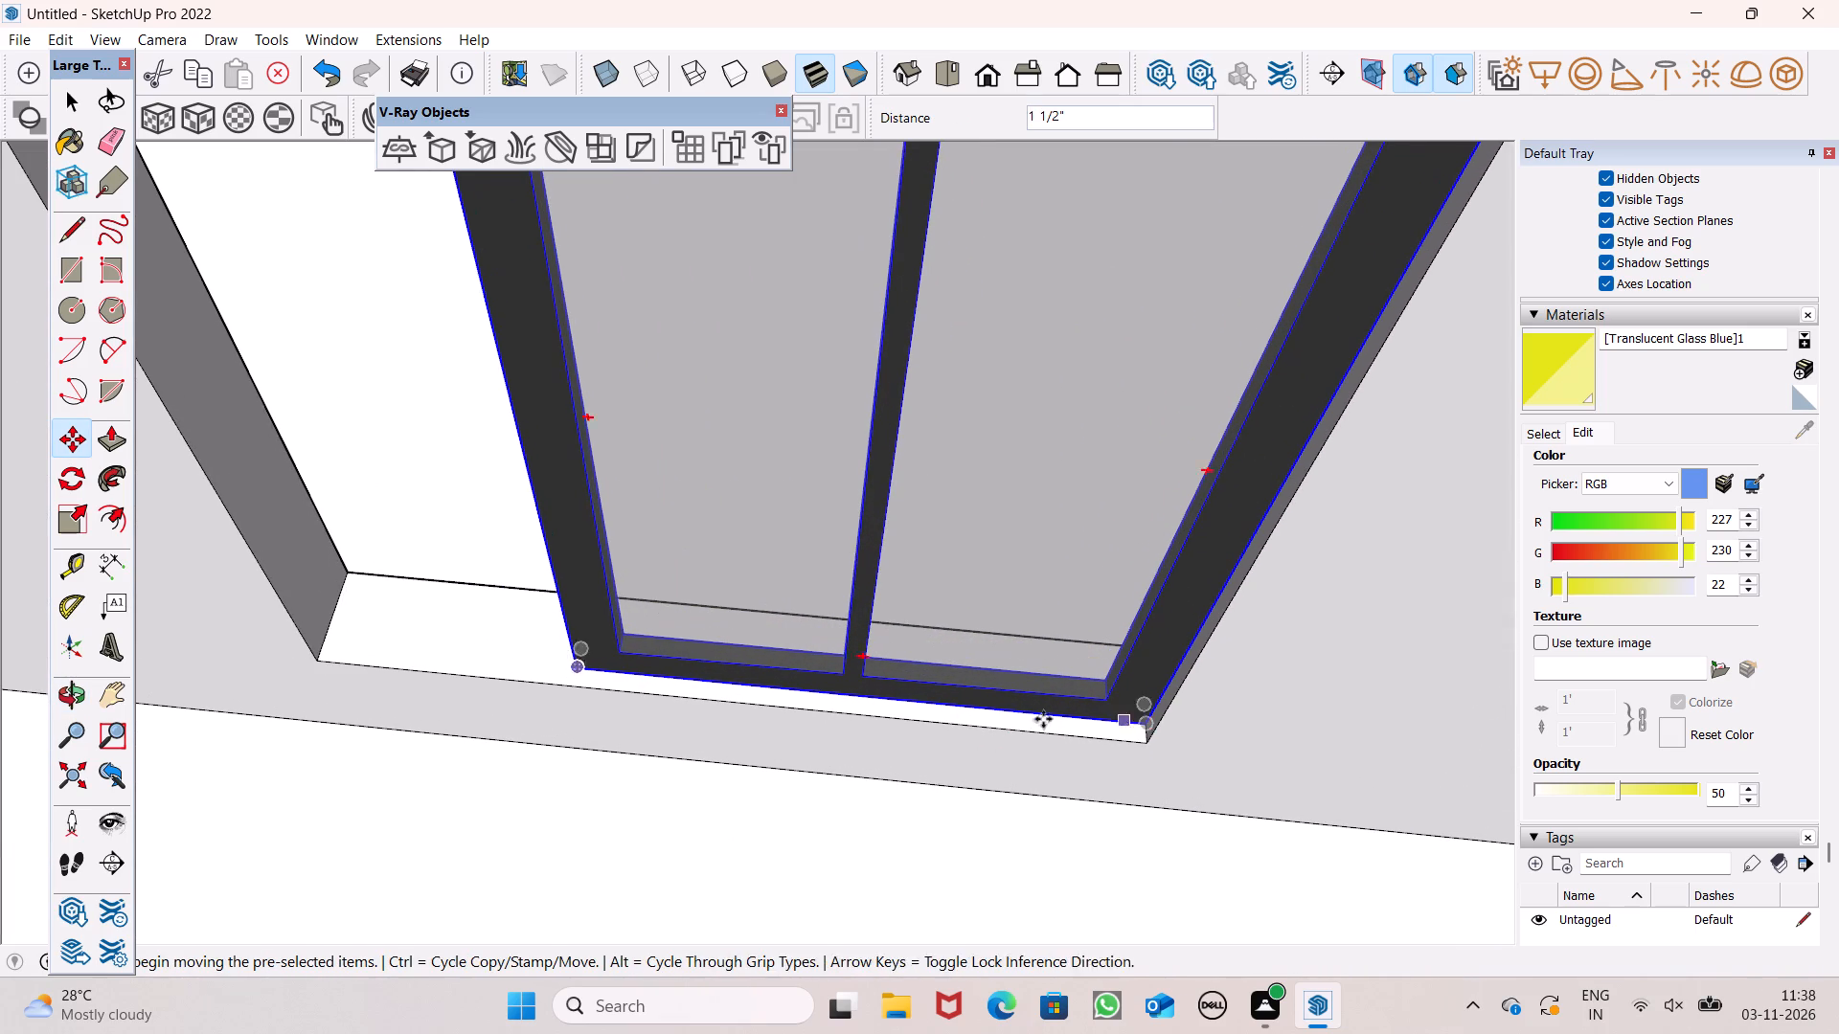
# Scale the window's width along the red axis so its left side meets the opening's left jamb.
pyautogui.scroll(-6, 909, 726)
pyautogui.scroll(-3, 621, 756)
pyautogui.moveTo(619, 749); pyautogui.dragTo(897, 650, button='middle')
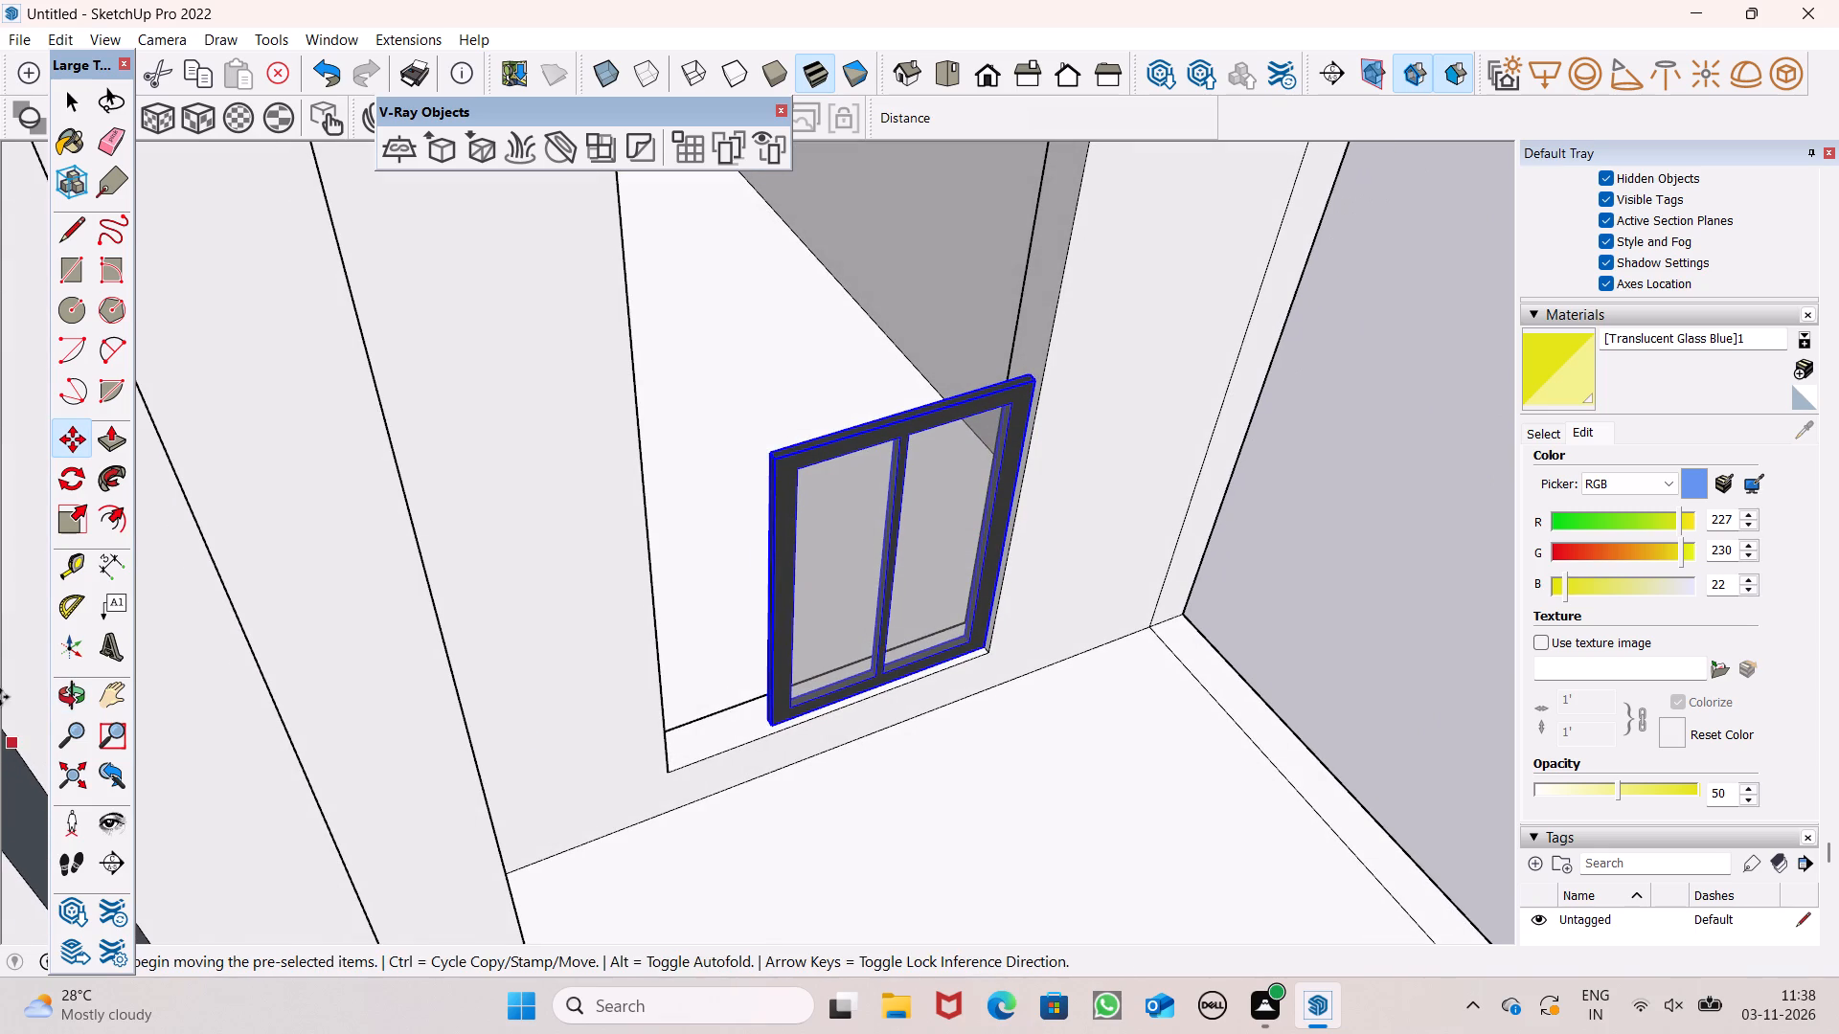
pyautogui.click(64, 521)
pyautogui.scroll(2, 508, 547)
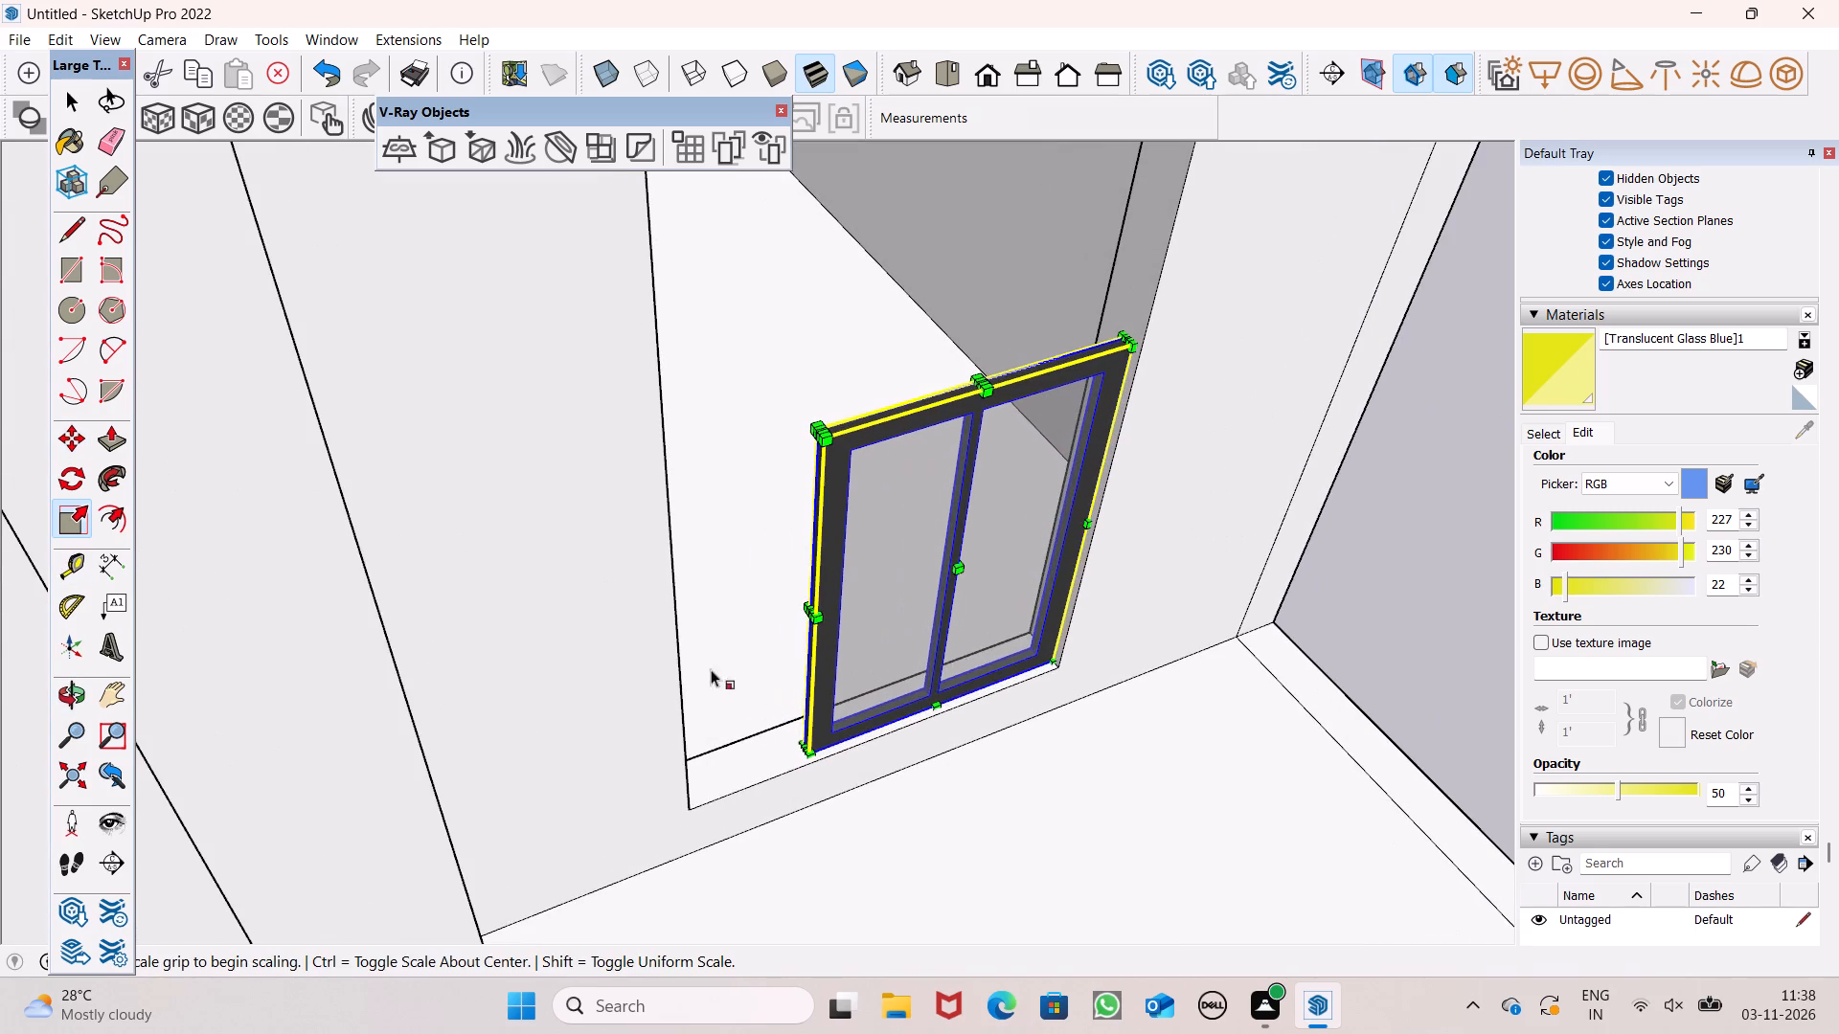
pyautogui.scroll(3, 814, 631)
pyautogui.moveTo(802, 606); pyautogui.dragTo(623, 685)
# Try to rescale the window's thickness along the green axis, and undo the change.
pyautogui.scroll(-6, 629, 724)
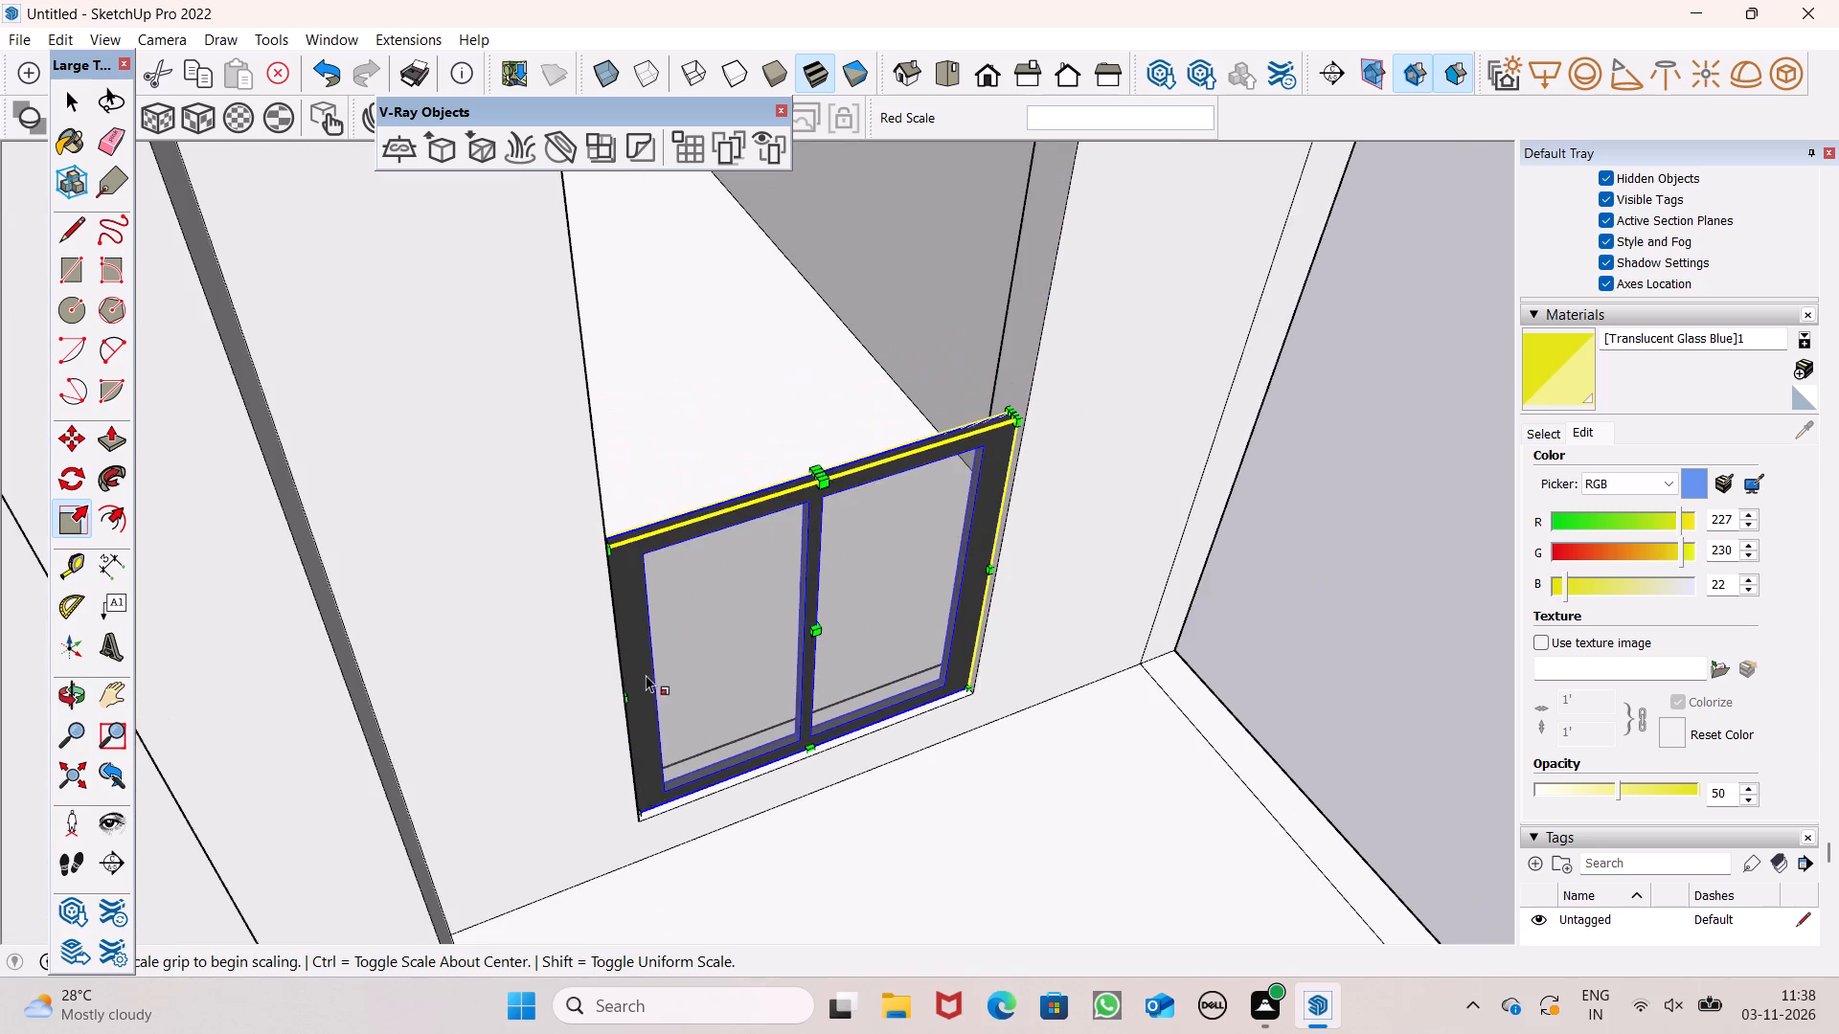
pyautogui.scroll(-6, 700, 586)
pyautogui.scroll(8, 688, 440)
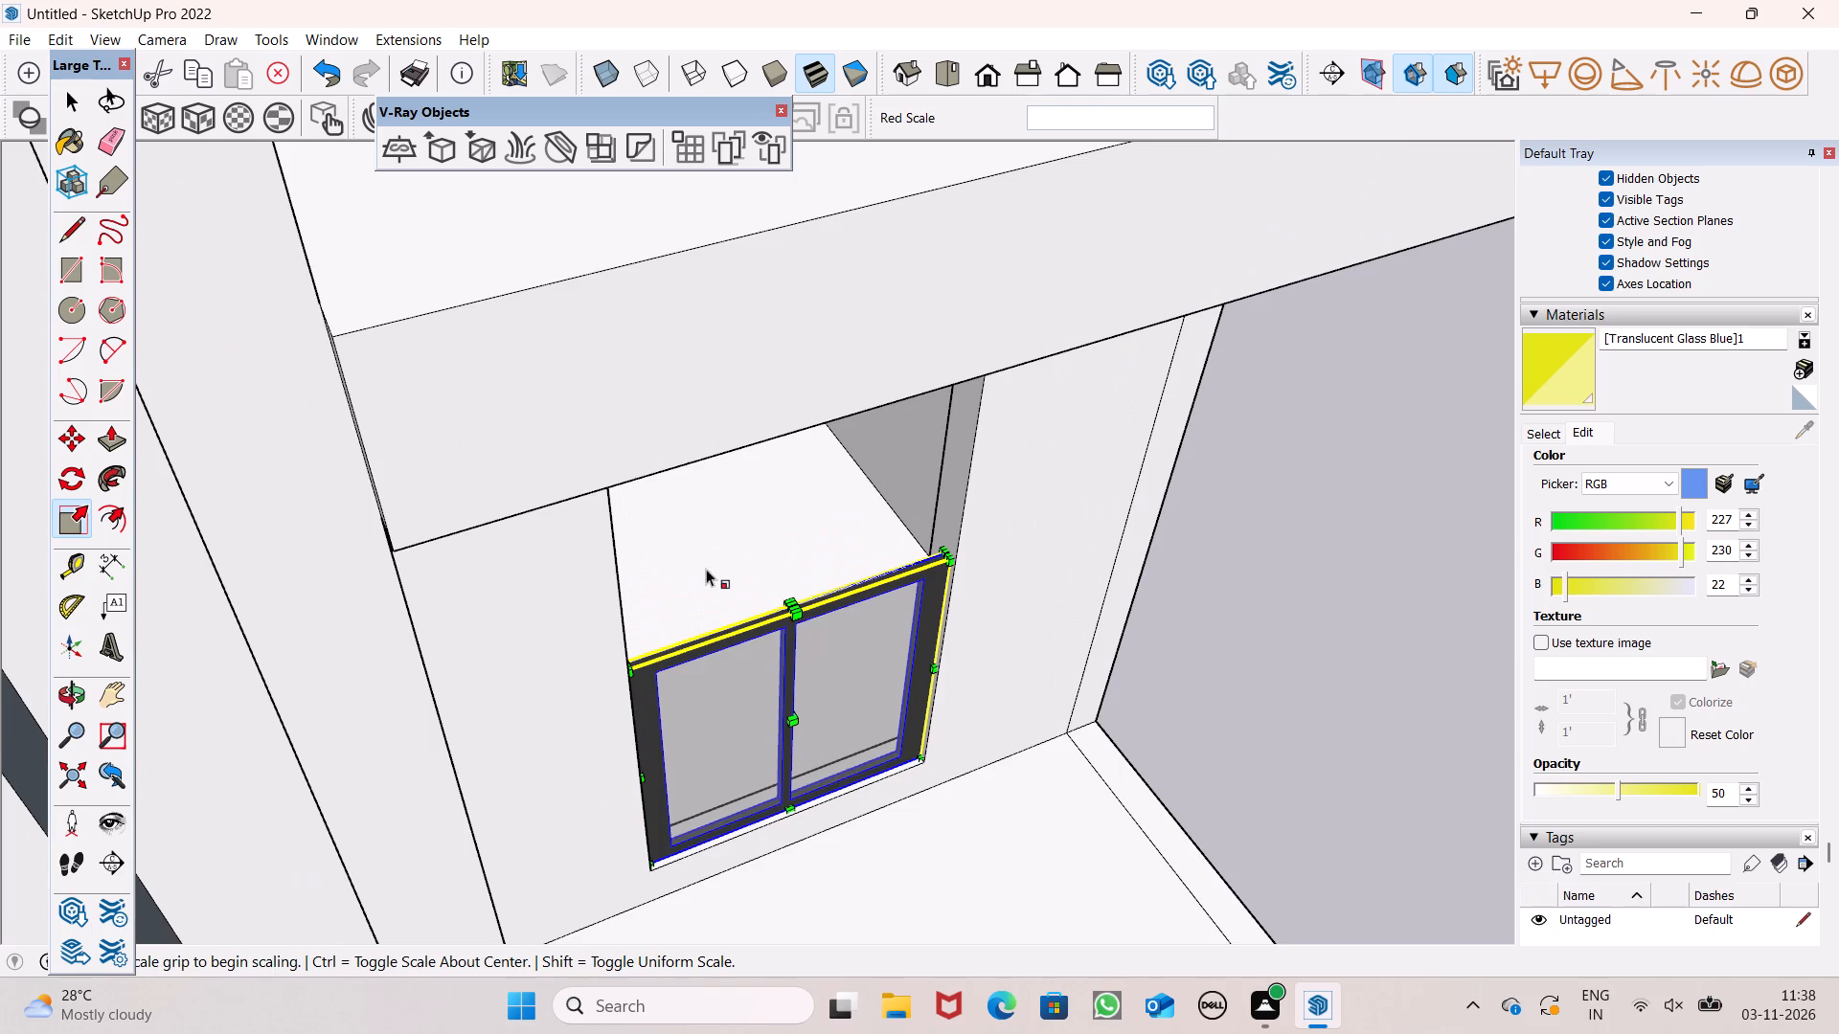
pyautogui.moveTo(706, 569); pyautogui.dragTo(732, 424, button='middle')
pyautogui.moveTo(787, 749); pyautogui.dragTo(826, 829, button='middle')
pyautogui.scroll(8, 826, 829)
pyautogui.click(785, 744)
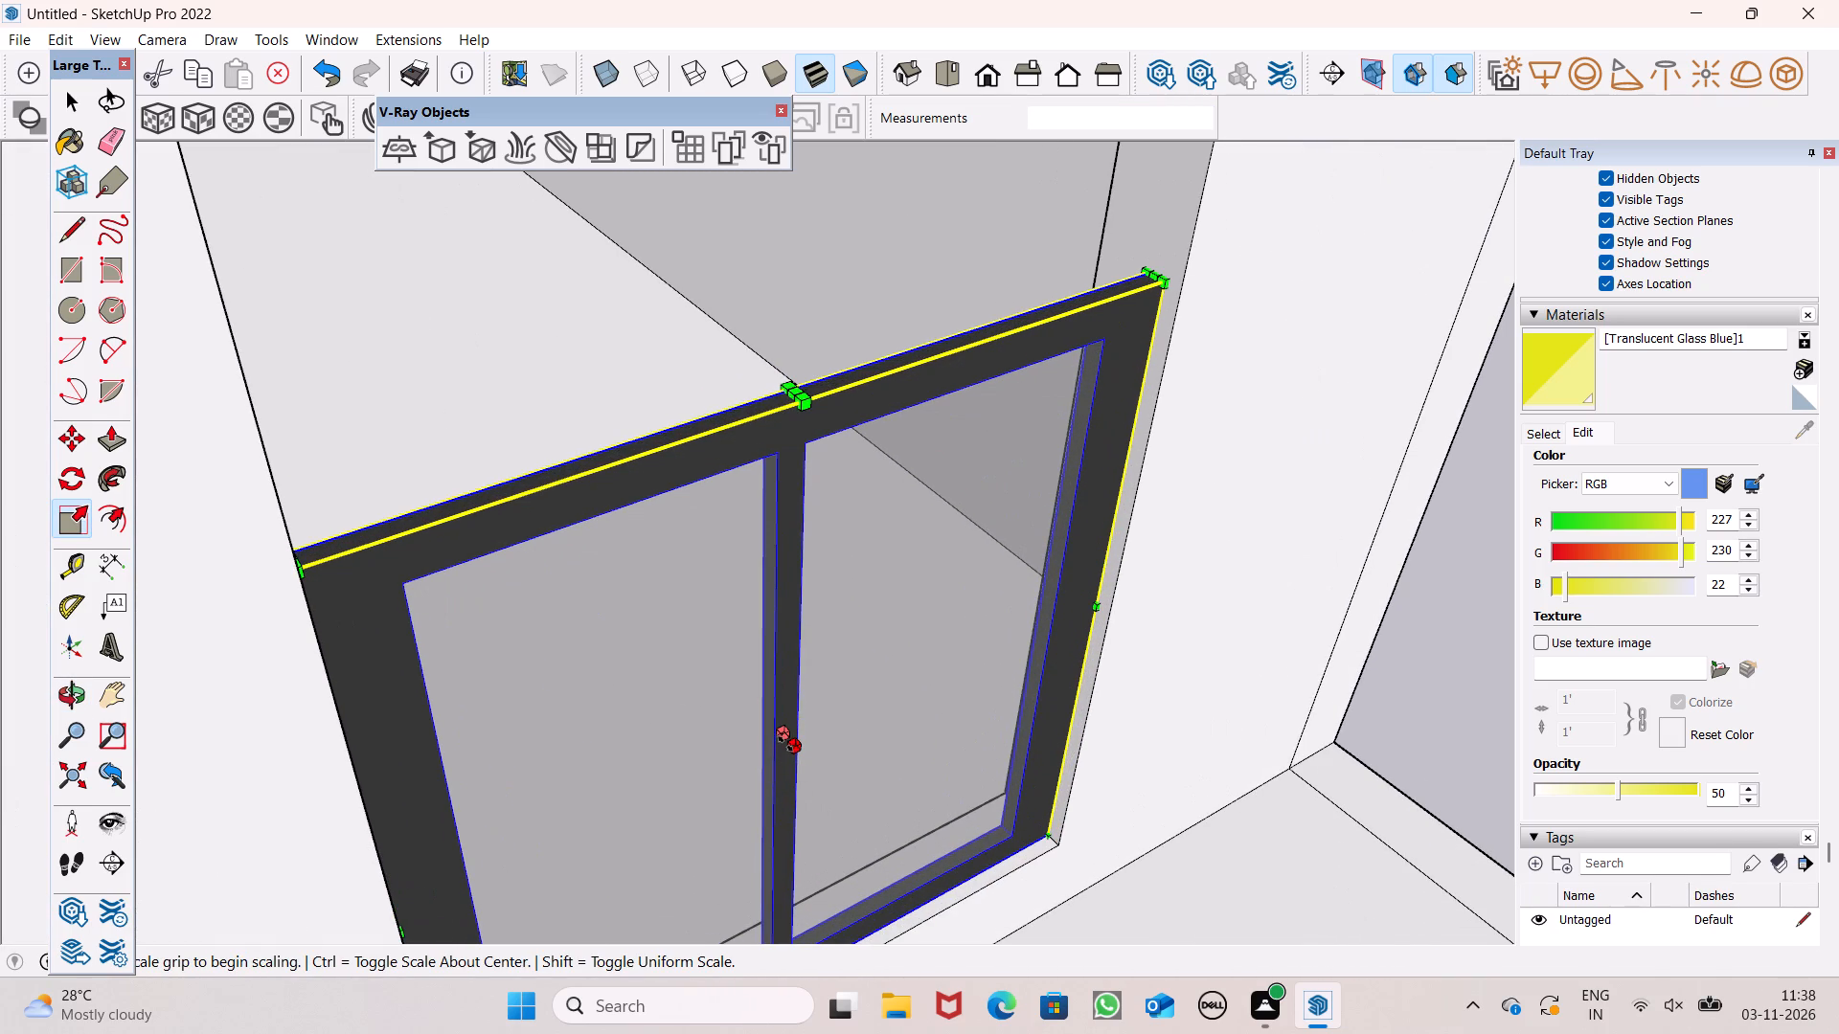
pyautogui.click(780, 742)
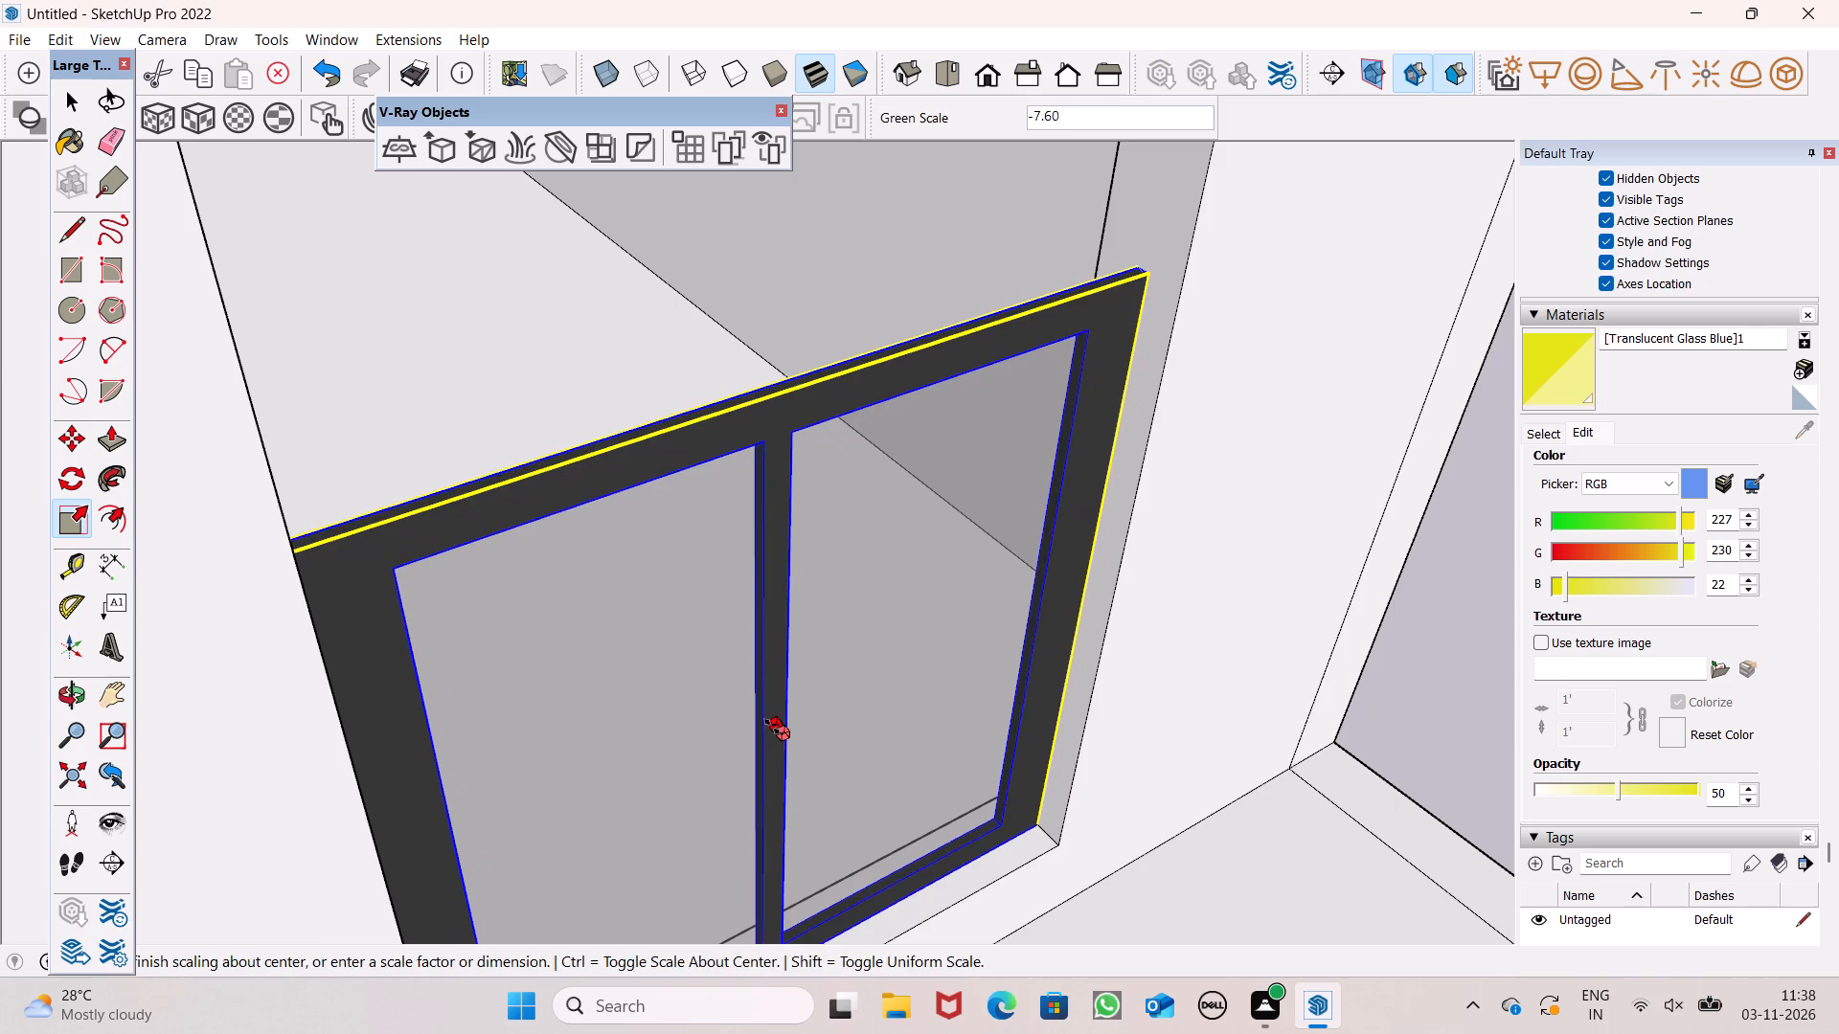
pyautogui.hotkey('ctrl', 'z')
# Scale the window's height by about 2.07 along the blue axis so its top meets the opening's upper edge.
pyautogui.scroll(-4, 751, 616)
pyautogui.moveTo(819, 704); pyautogui.dragTo(655, 502, button='middle')
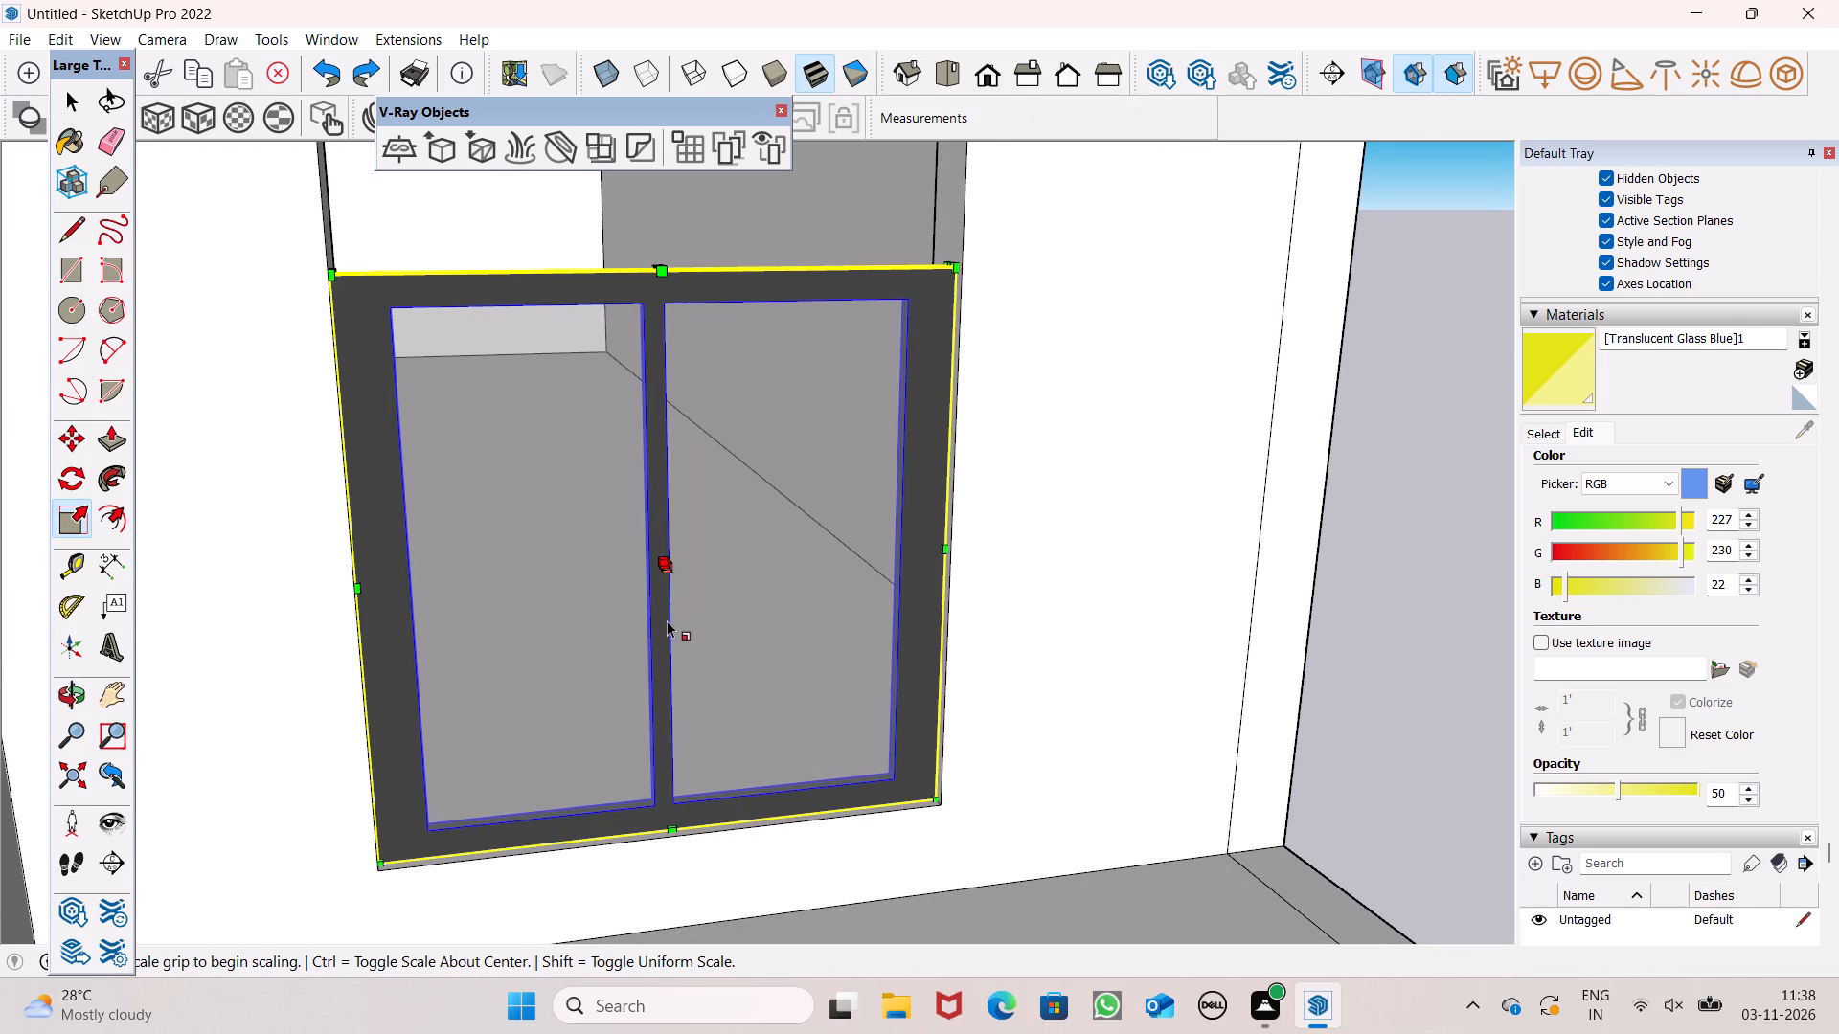
pyautogui.scroll(-4, 664, 647)
pyautogui.moveTo(710, 698); pyautogui.dragTo(771, 742, button='middle')
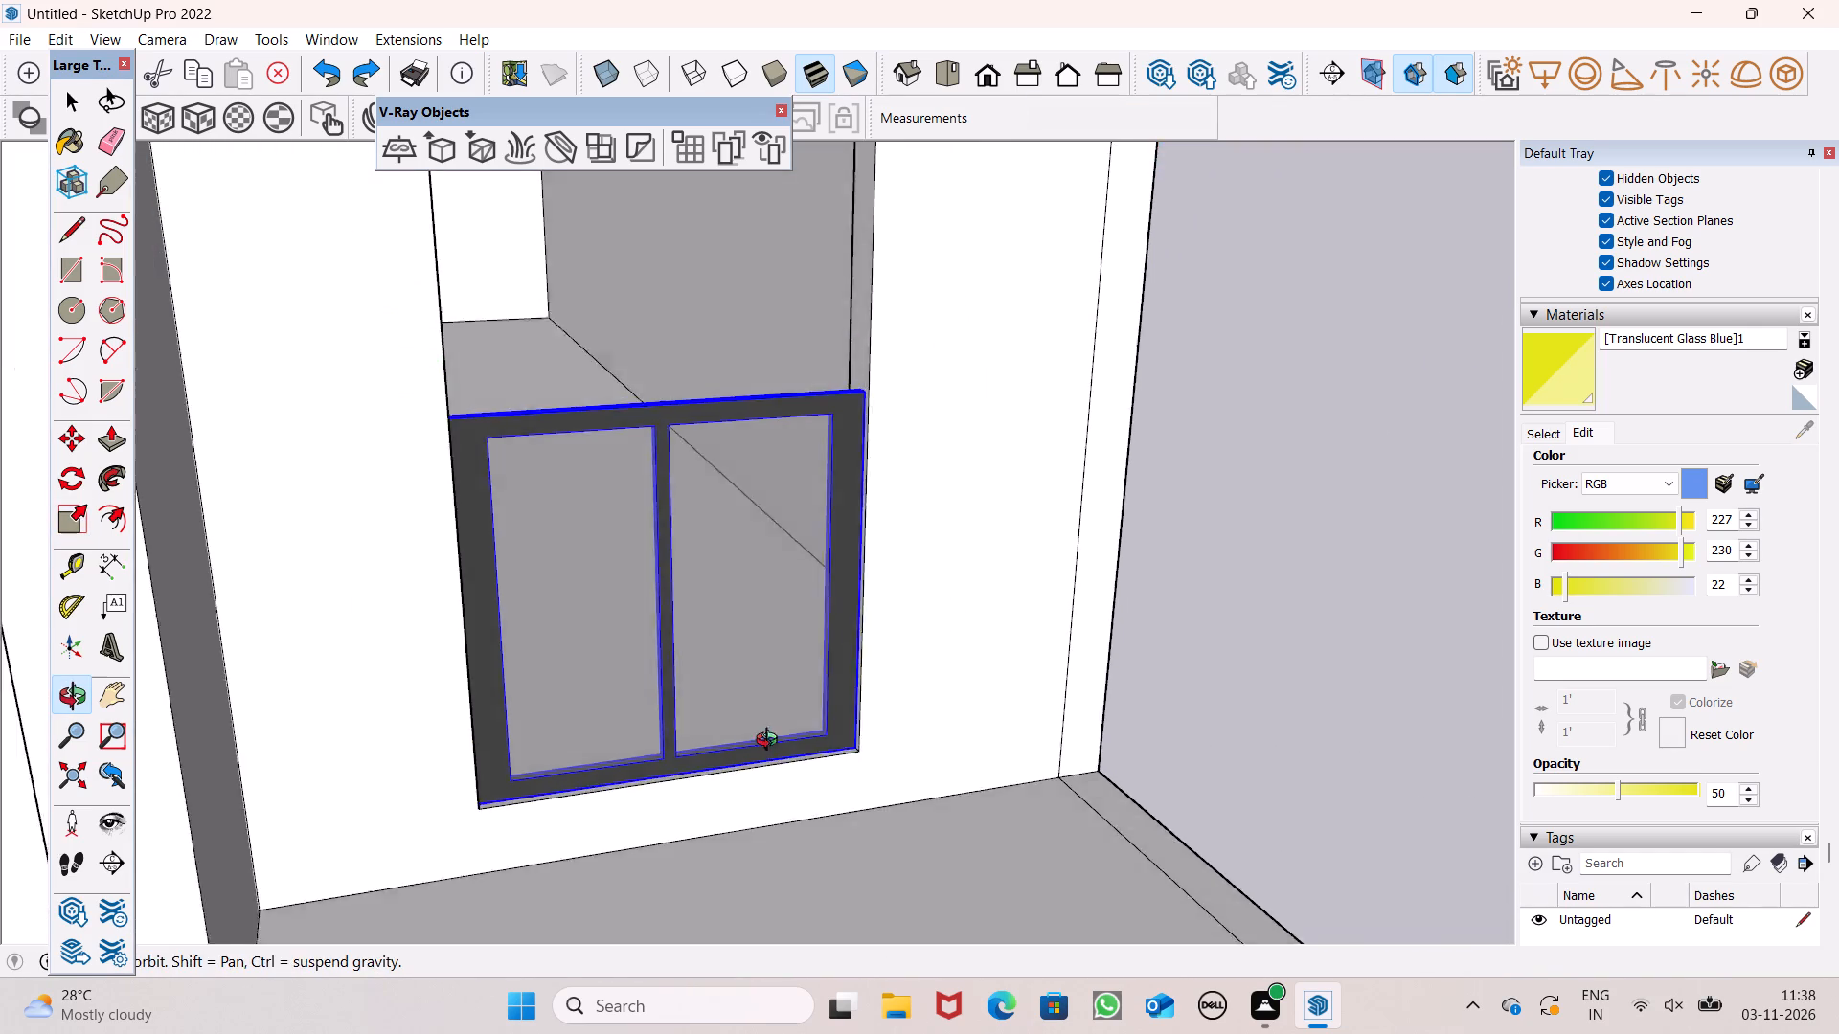
pyautogui.moveTo(771, 742); pyautogui.dragTo(884, 779, button='middle')
pyautogui.scroll(-6, 761, 797)
pyautogui.scroll(7, 652, 393)
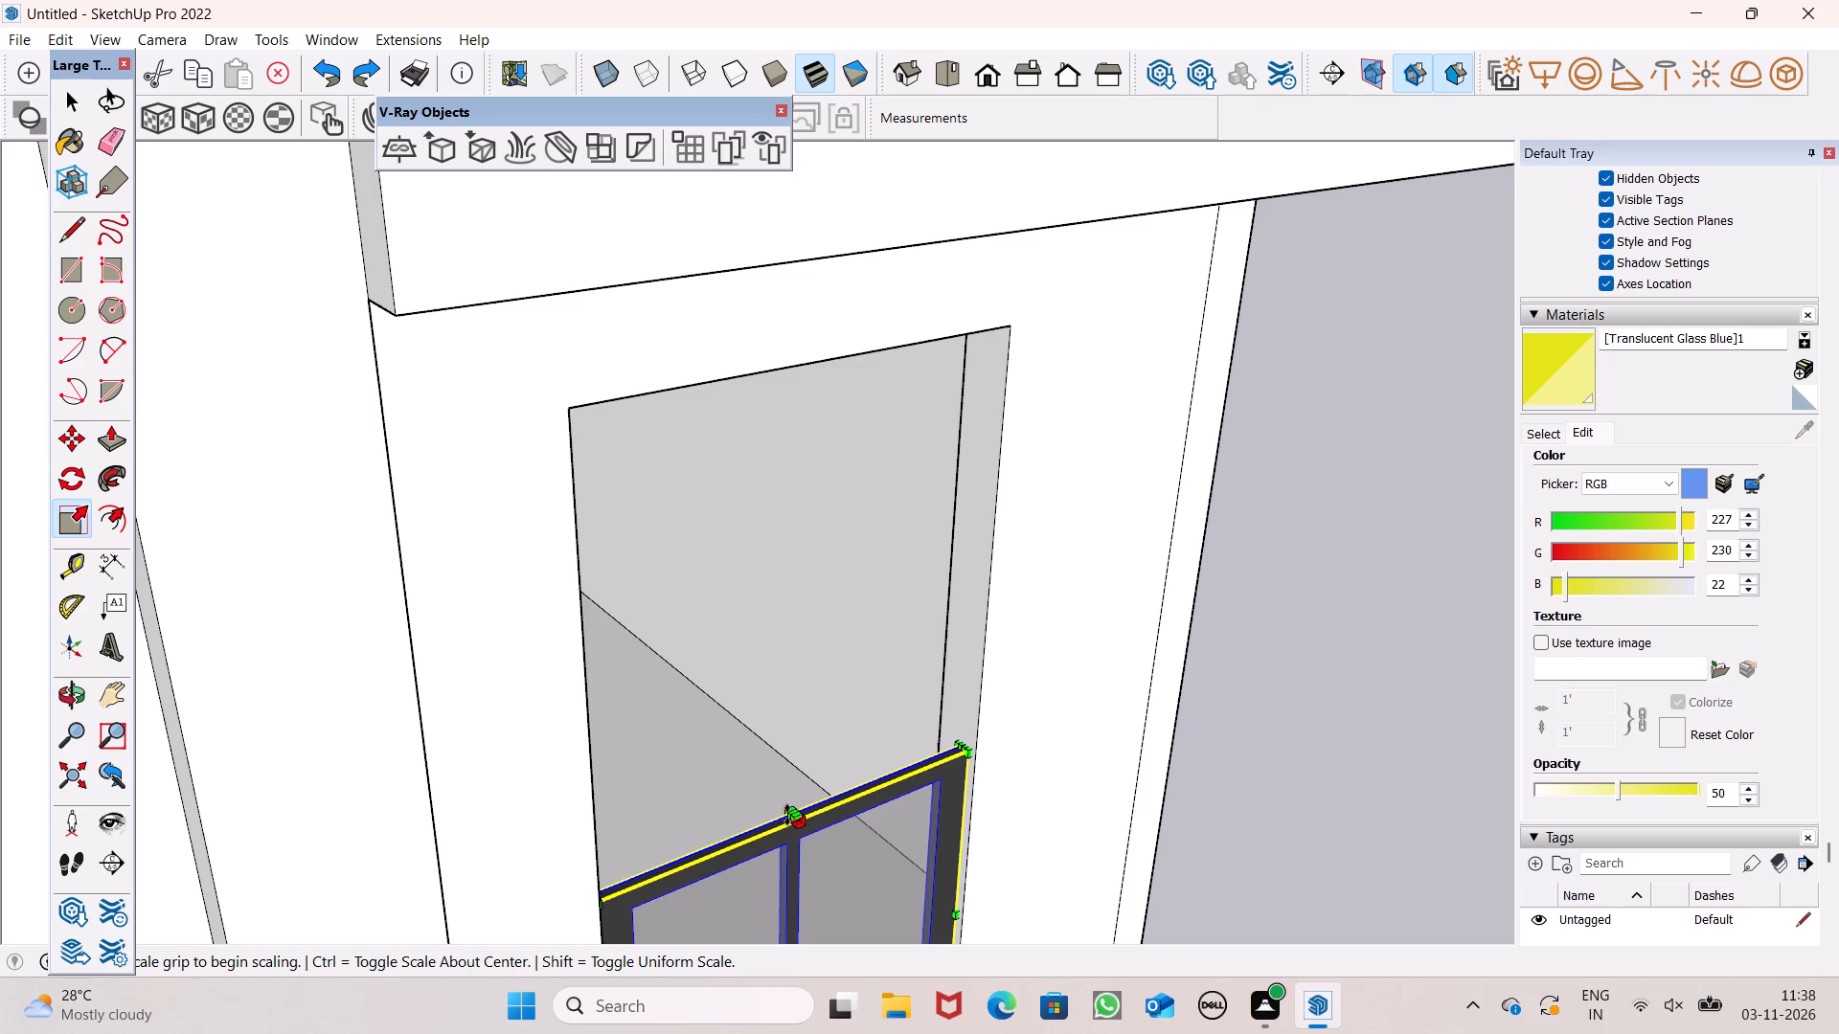
pyautogui.moveTo(787, 815); pyautogui.dragTo(605, 394)
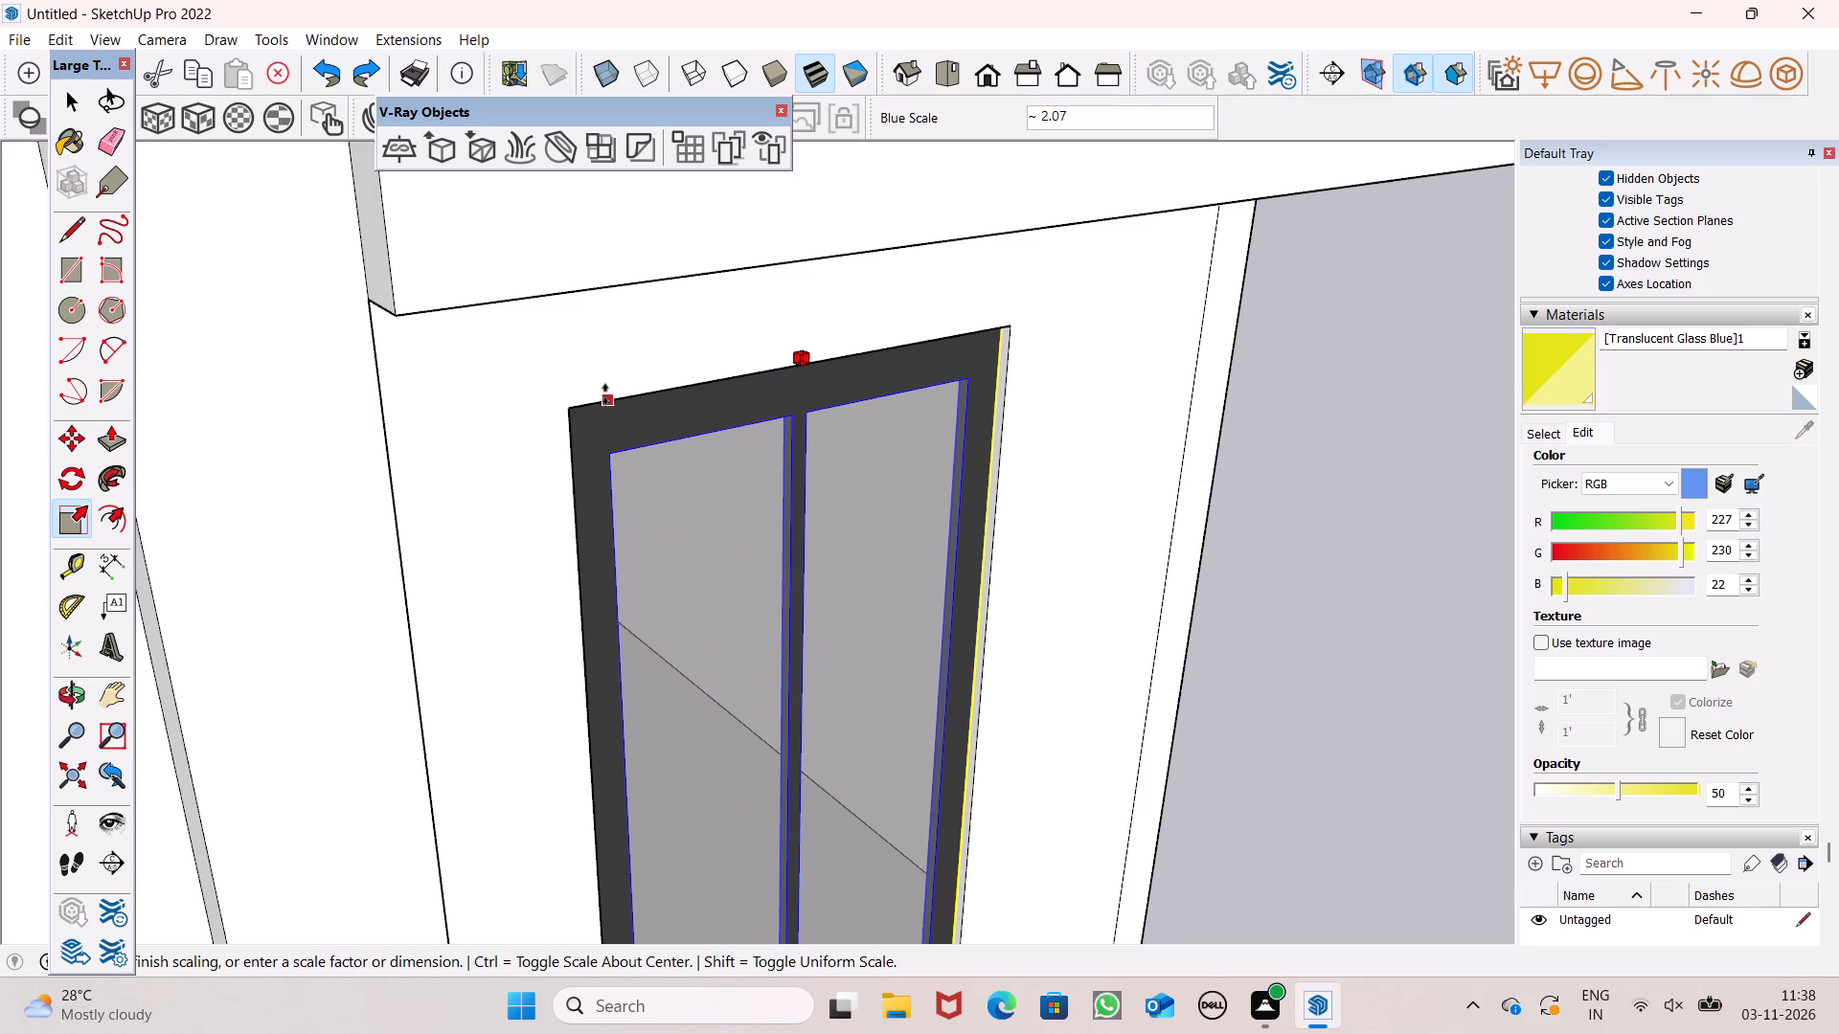
pyautogui.moveTo(605, 394); pyautogui.dragTo(606, 394)
pyautogui.scroll(-4, 602, 394)
pyautogui.press('space')
# Examine the lowest right outer window and the surrounding facade corner from the front, side and above.
pyautogui.scroll(-3, 602, 394)
pyautogui.moveTo(747, 480); pyautogui.dragTo(261, 359, button='middle')
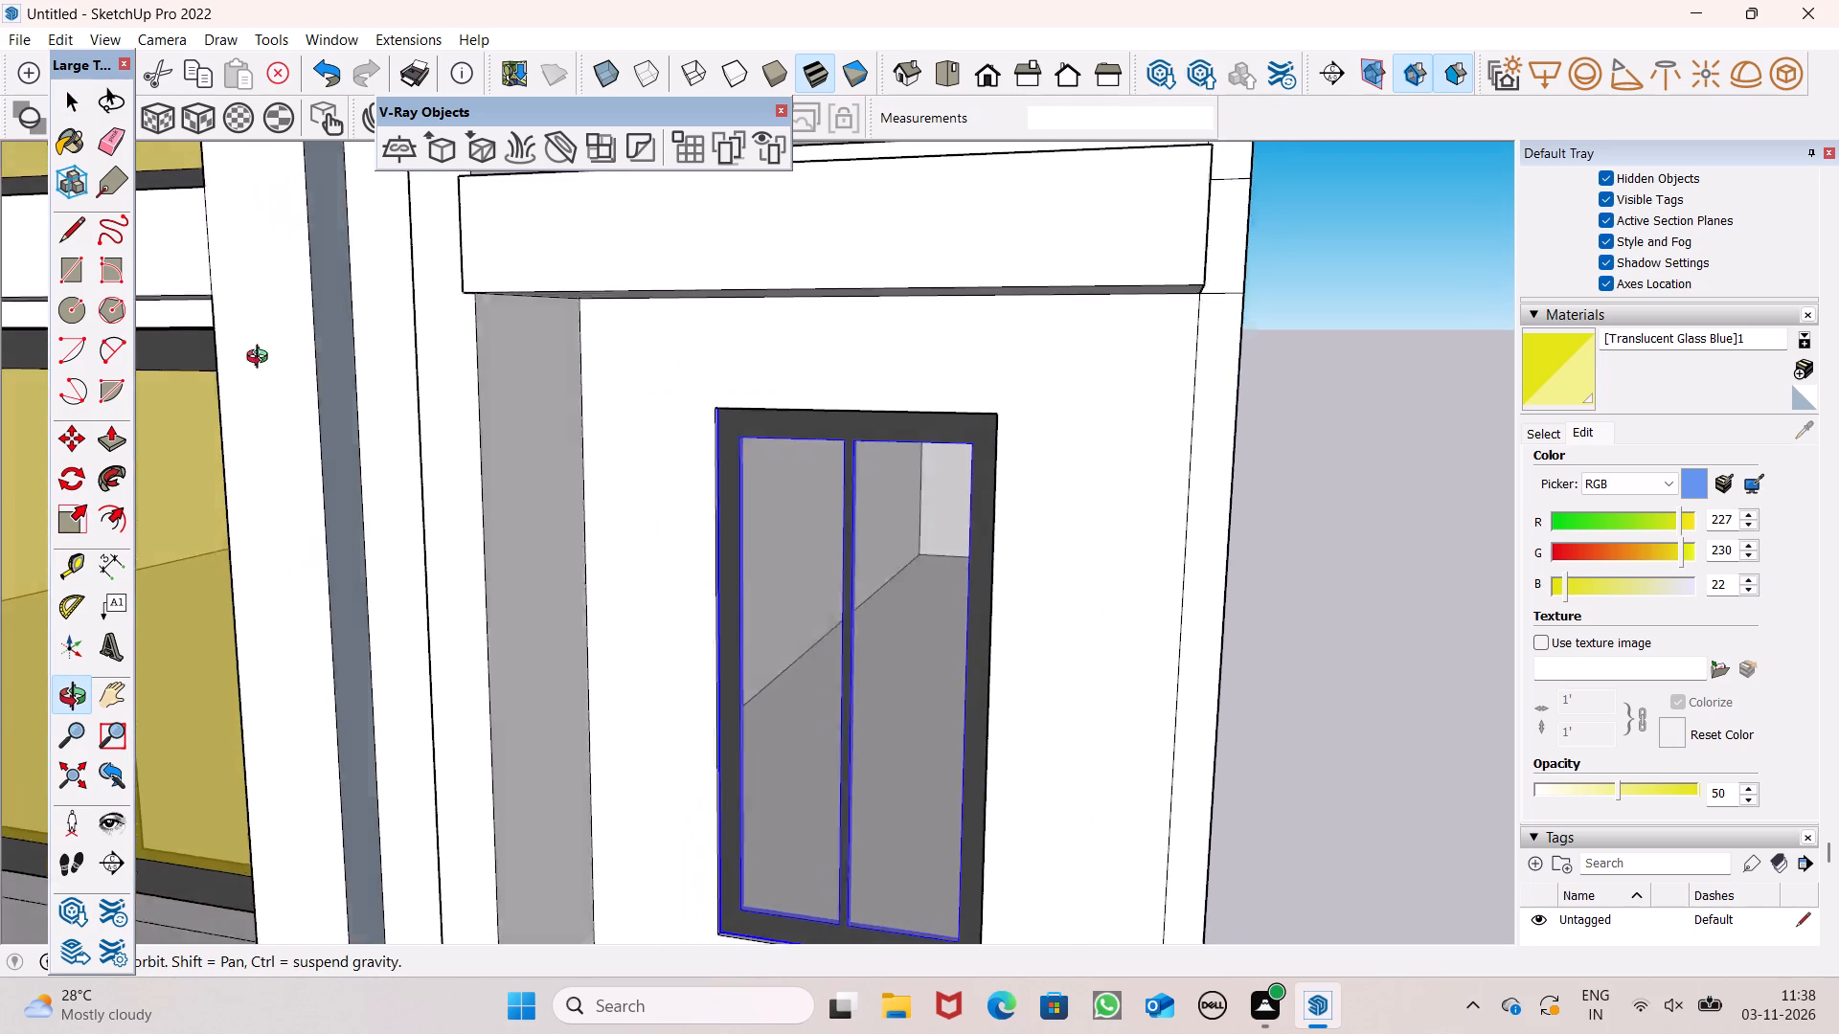
pyautogui.moveTo(261, 359); pyautogui.dragTo(249, 367, button='middle')
pyautogui.scroll(-6, 841, 592)
pyautogui.click(1223, 730)
pyautogui.moveTo(1100, 745); pyautogui.dragTo(835, 731, button='middle')
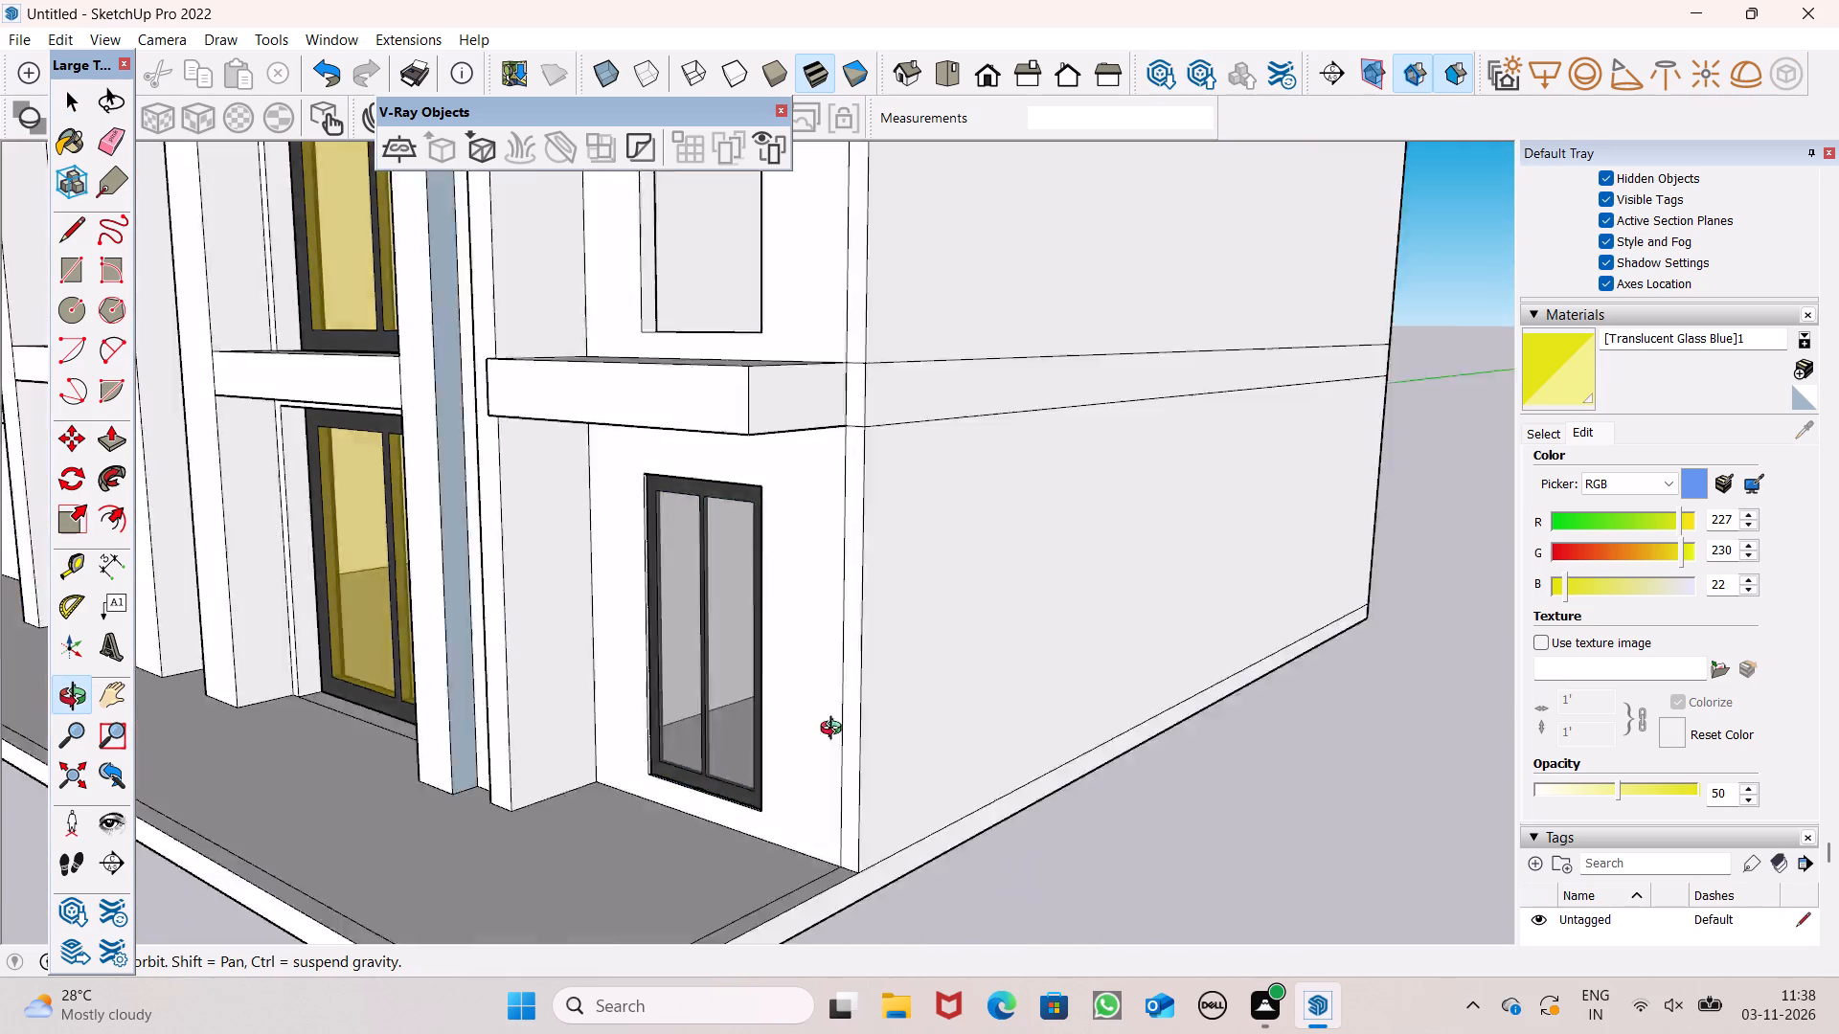
pyautogui.moveTo(835, 731); pyautogui.dragTo(961, 750, button='middle')
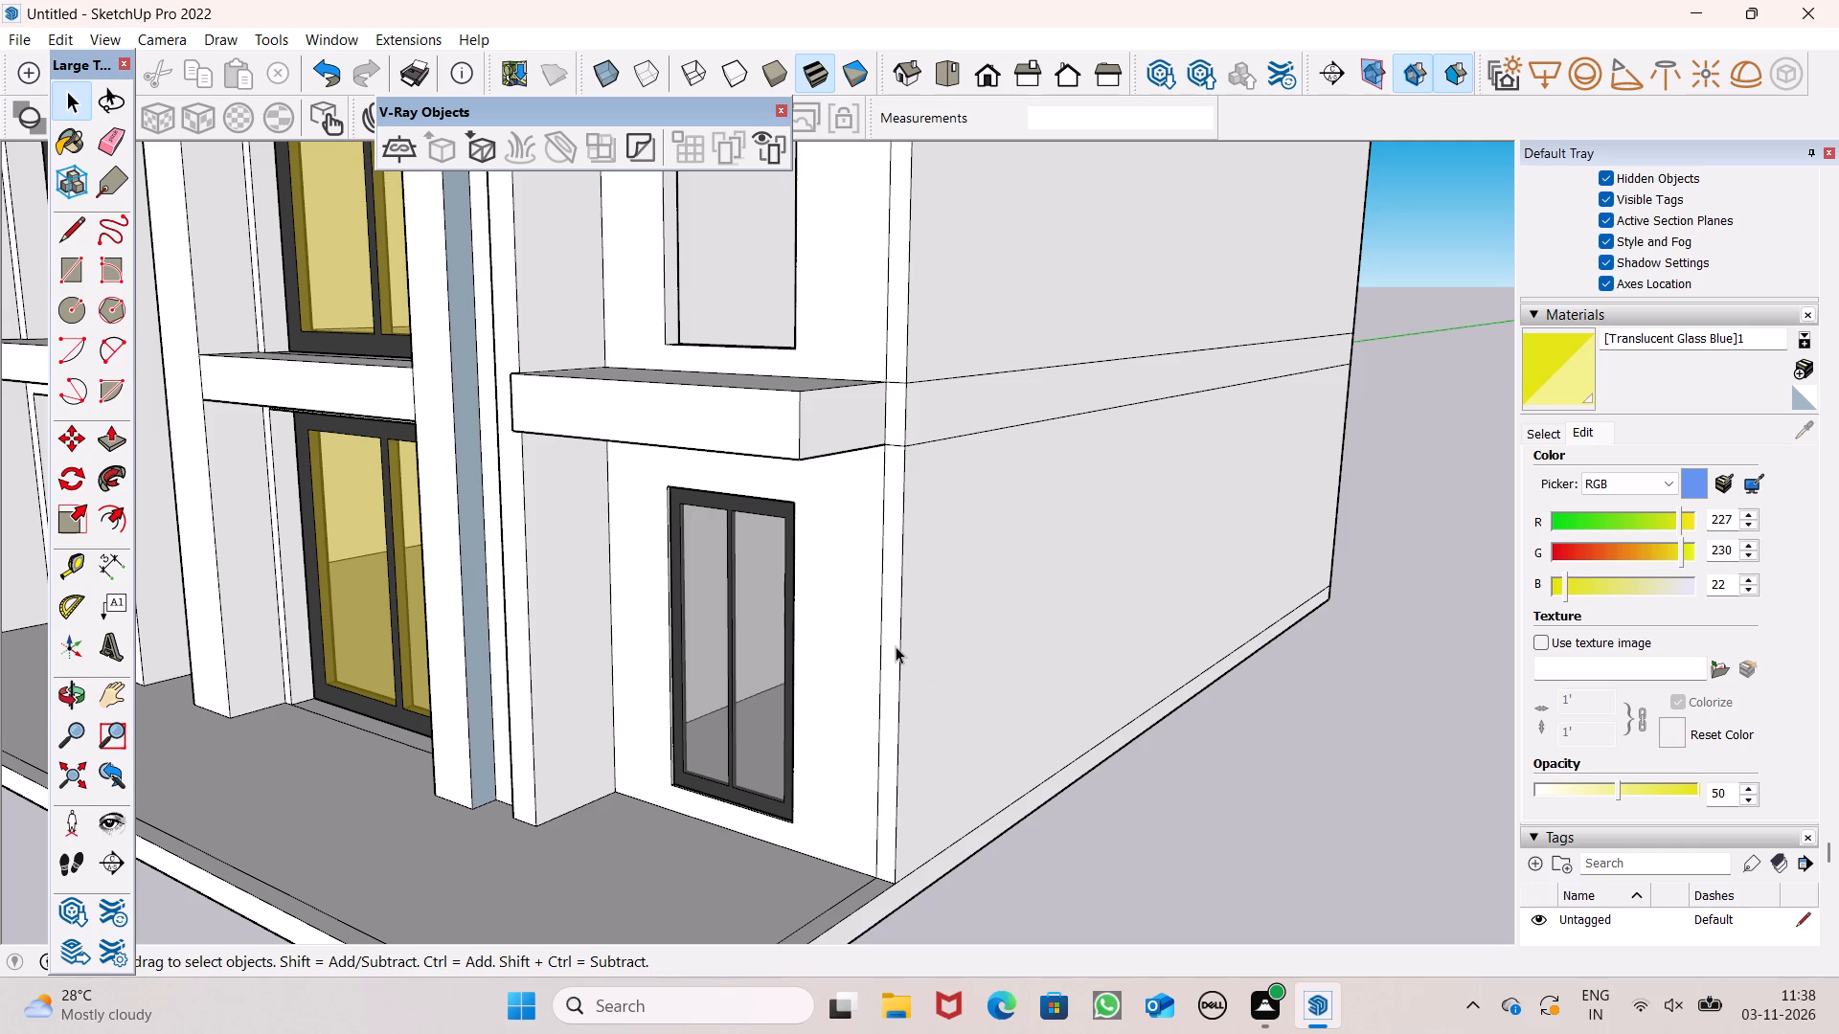
pyautogui.scroll(-6, 864, 416)
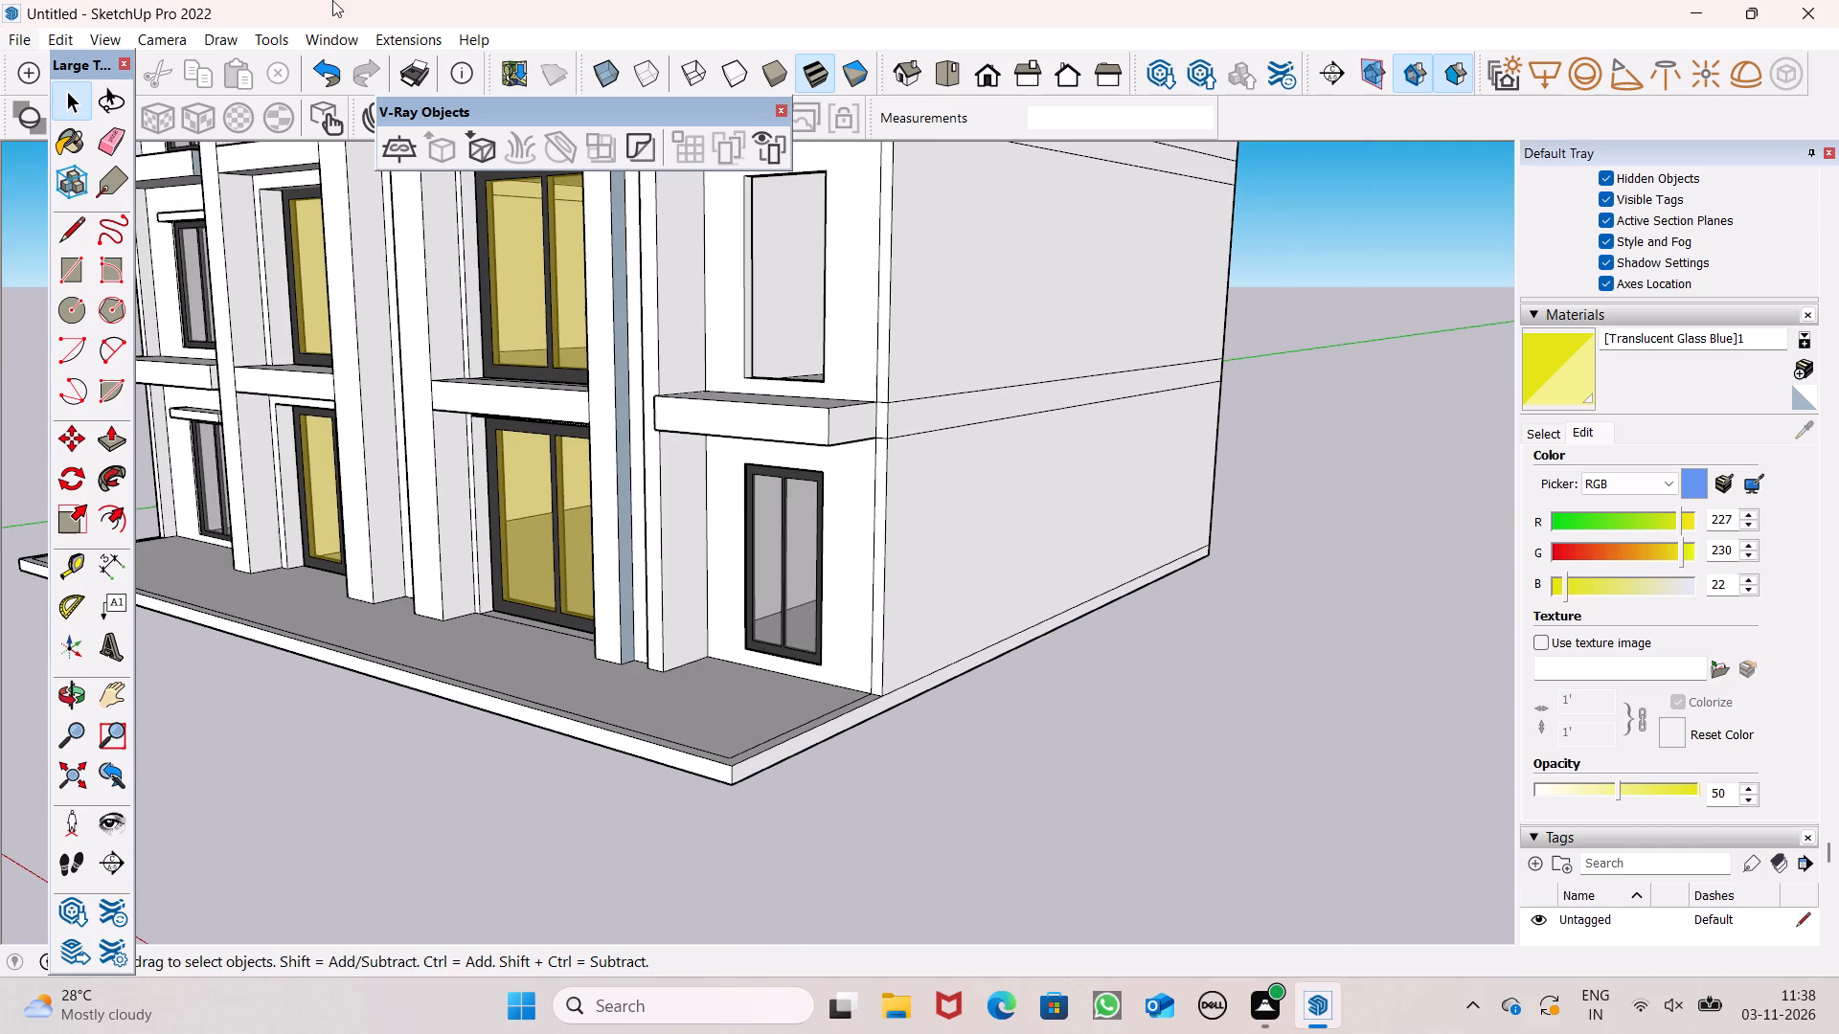
pyautogui.scroll(-2, 654, 402)
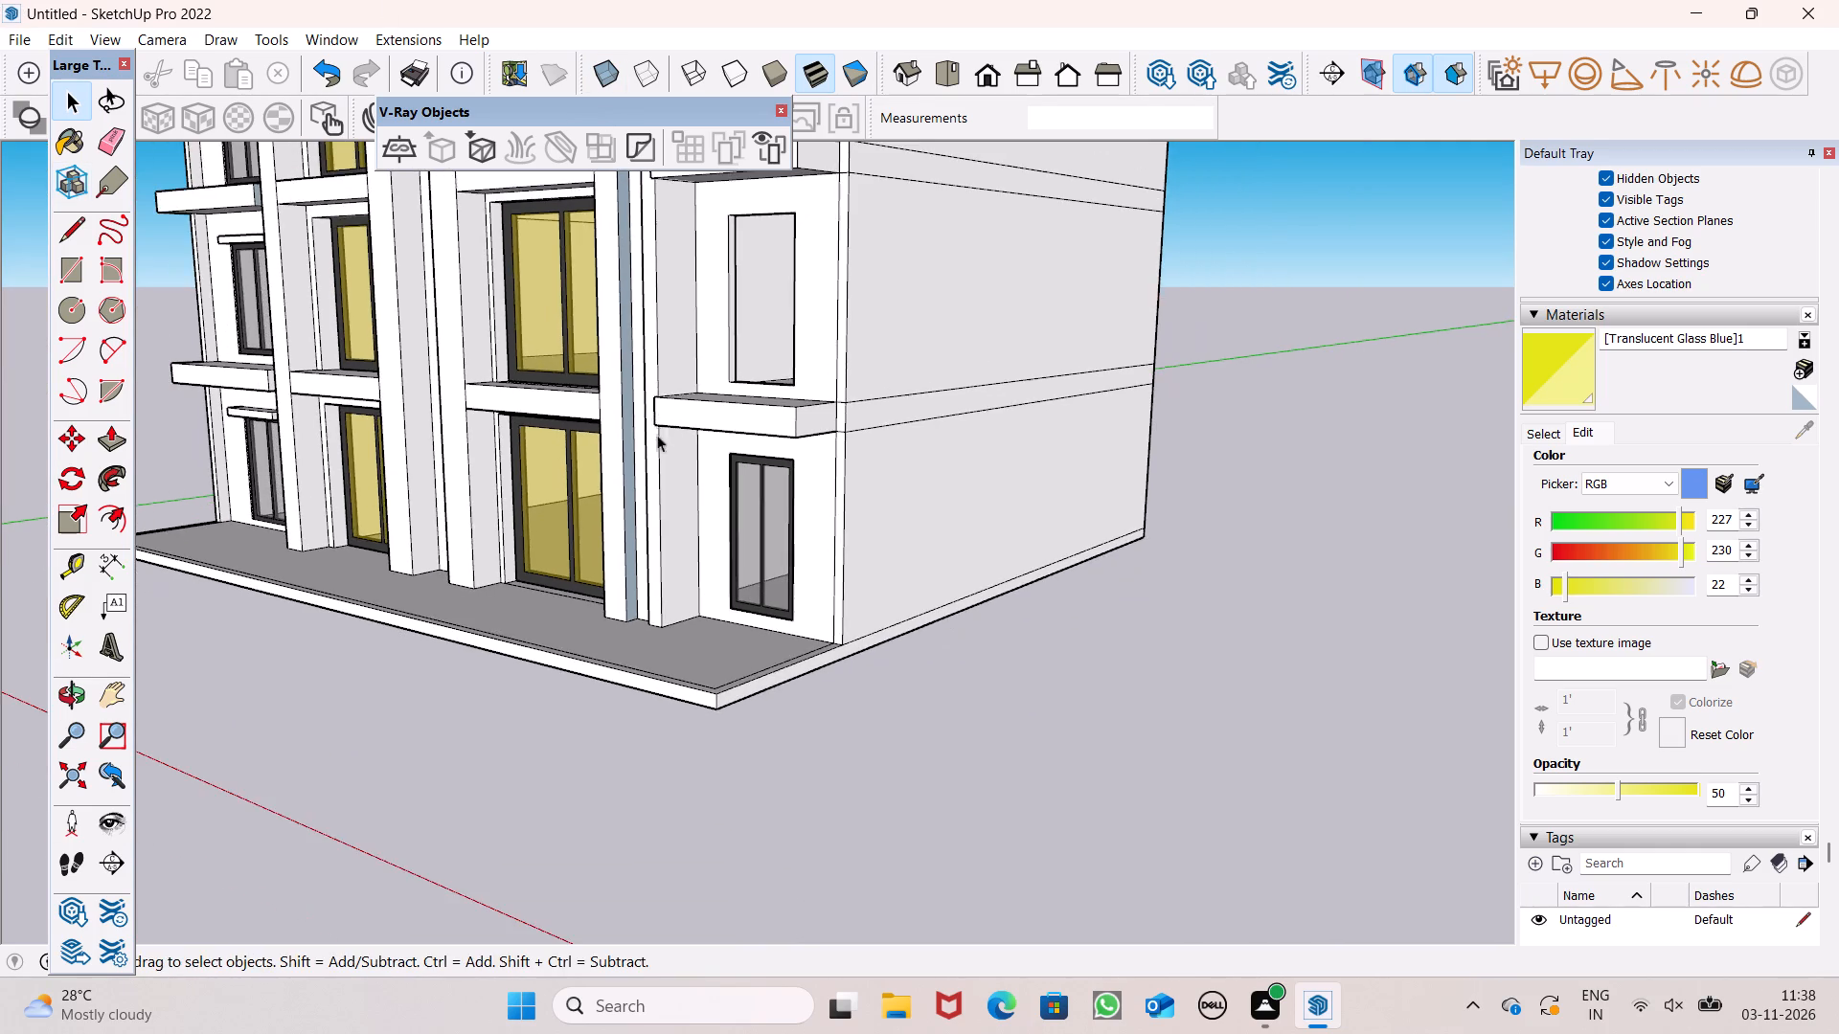
pyautogui.moveTo(673, 482); pyautogui.dragTo(867, 573, button='middle')
pyautogui.moveTo(0, 0); pyautogui.dragTo(392, 0)
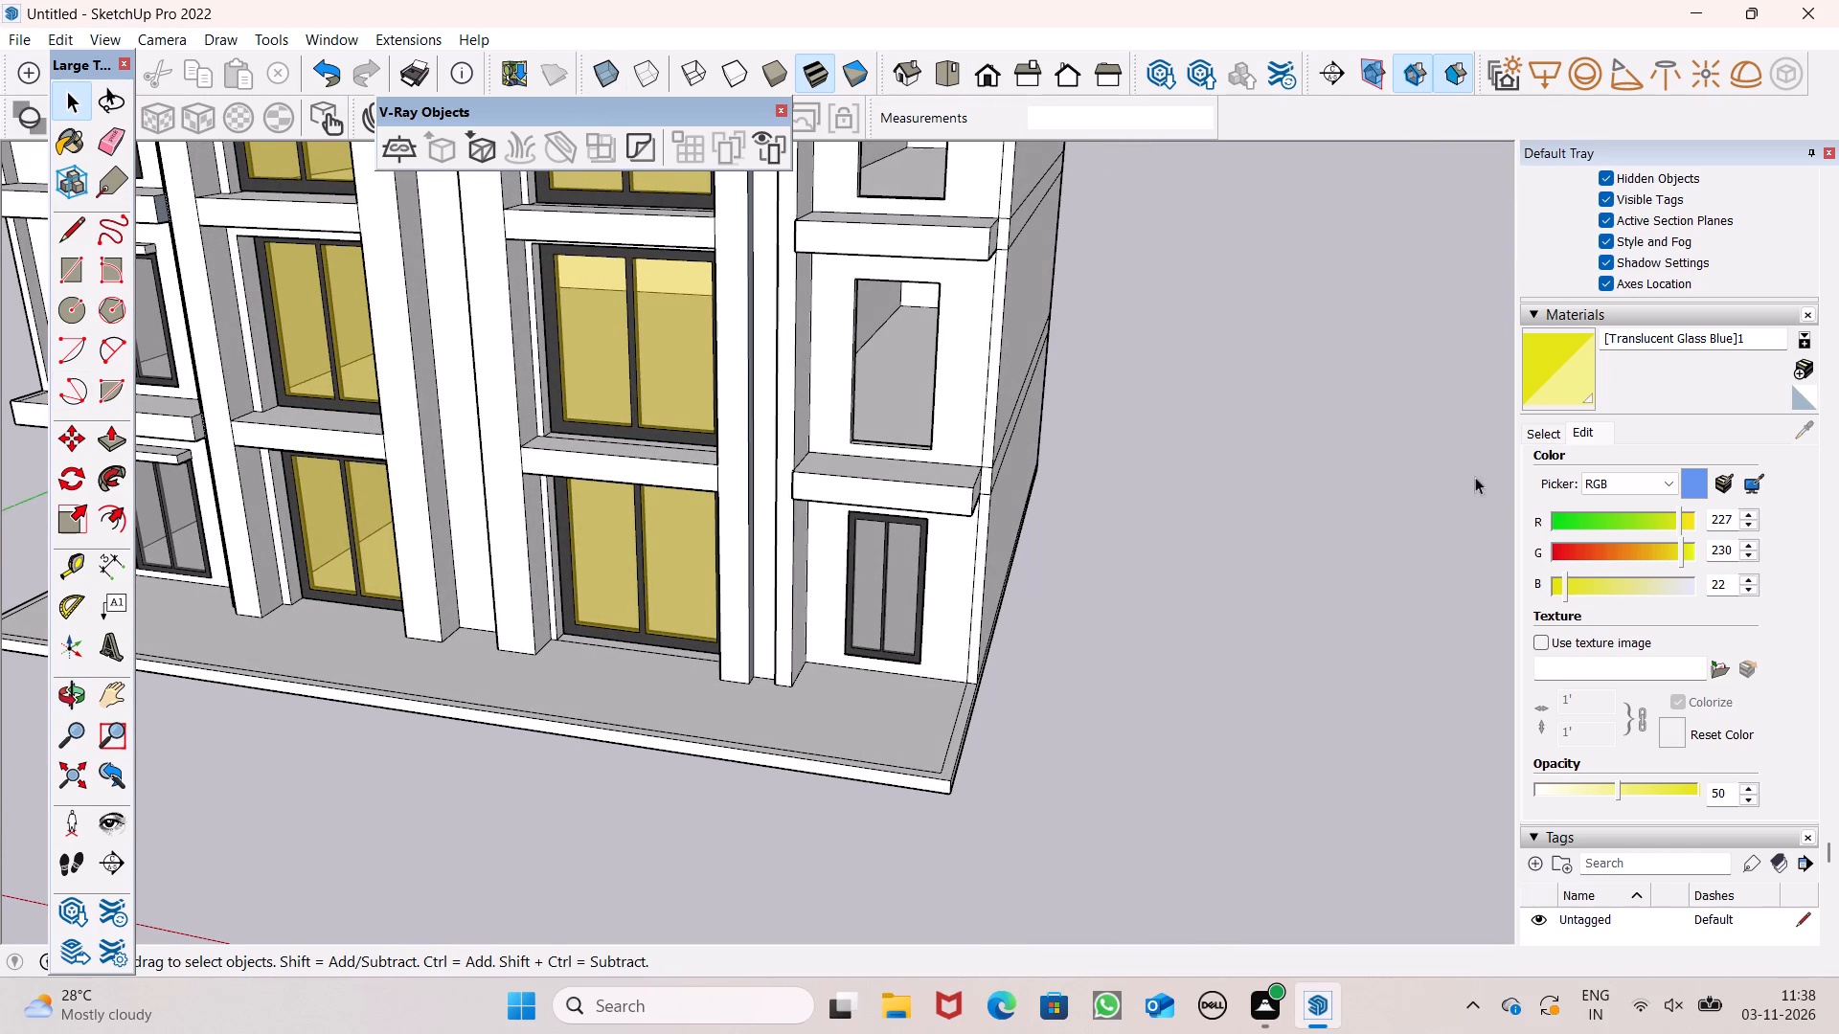
pyautogui.scroll(-1, 928, 528)
# Copy the lowest right outer window about 19' up into the second opening of the same column.
pyautogui.click(877, 635)
pyautogui.press('n')
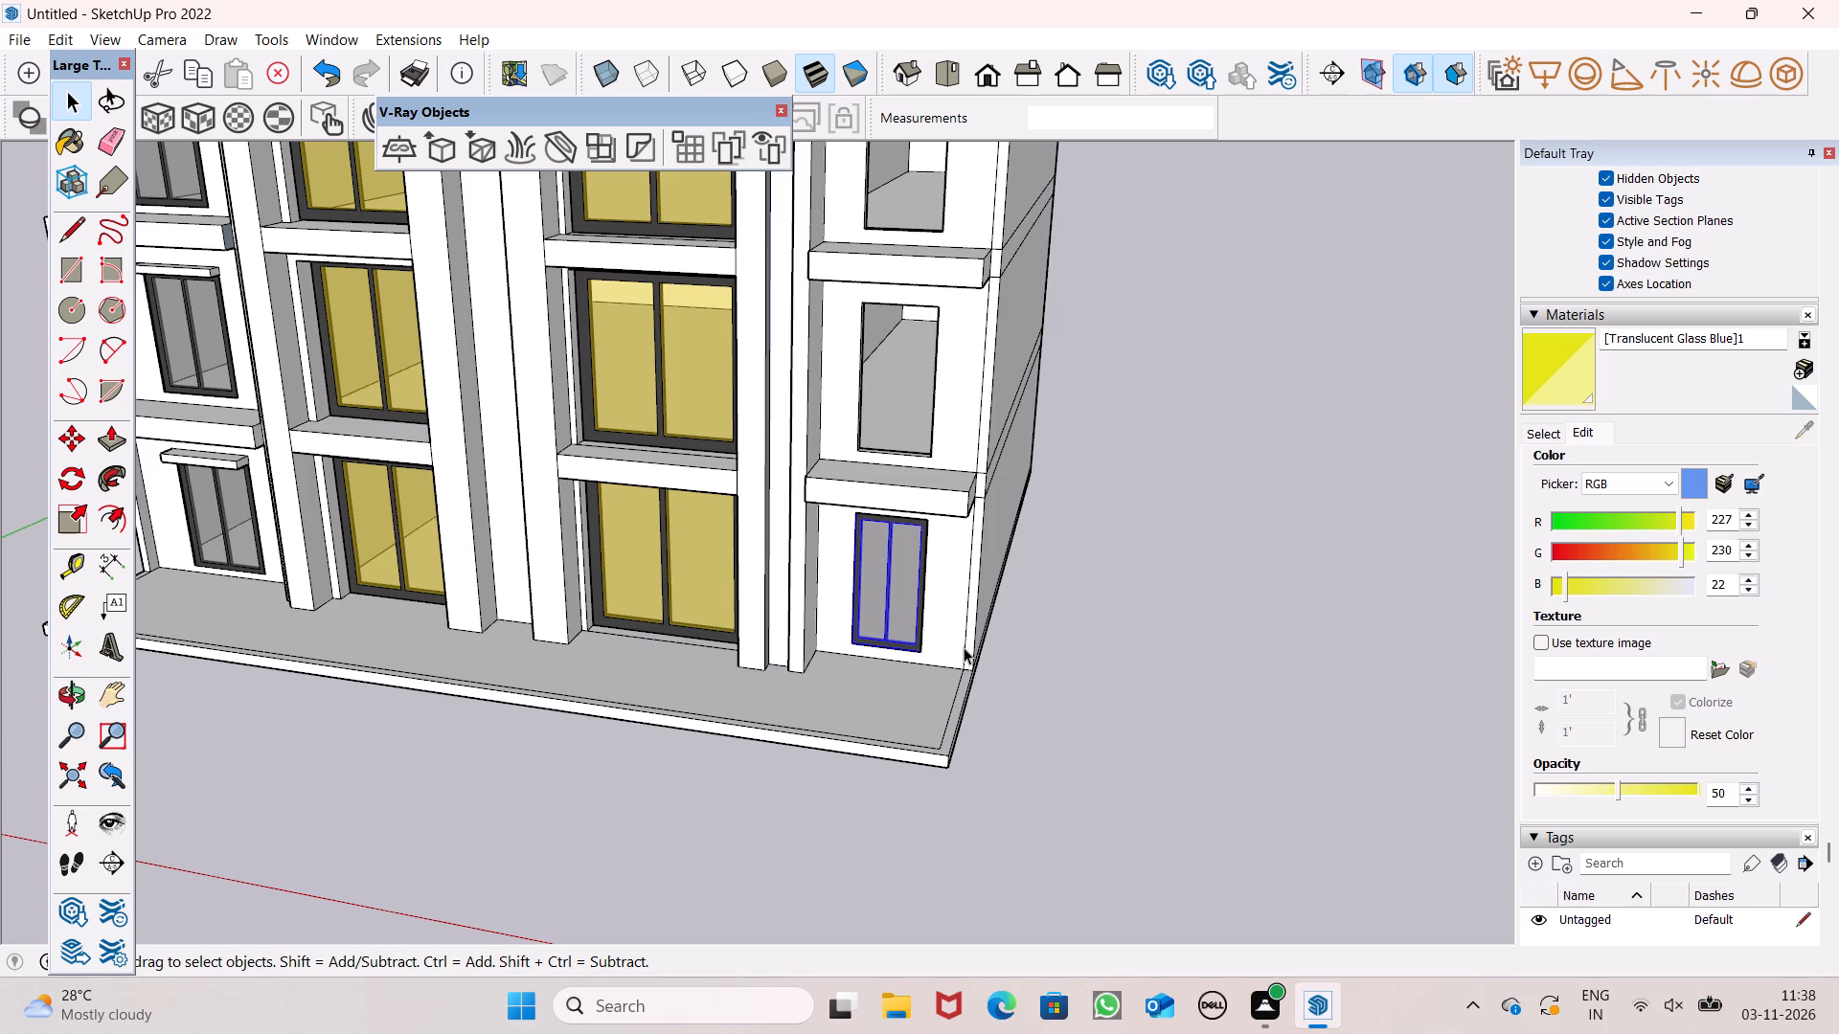
pyautogui.moveTo(1036, 696); pyautogui.dragTo(1146, 691, button='middle')
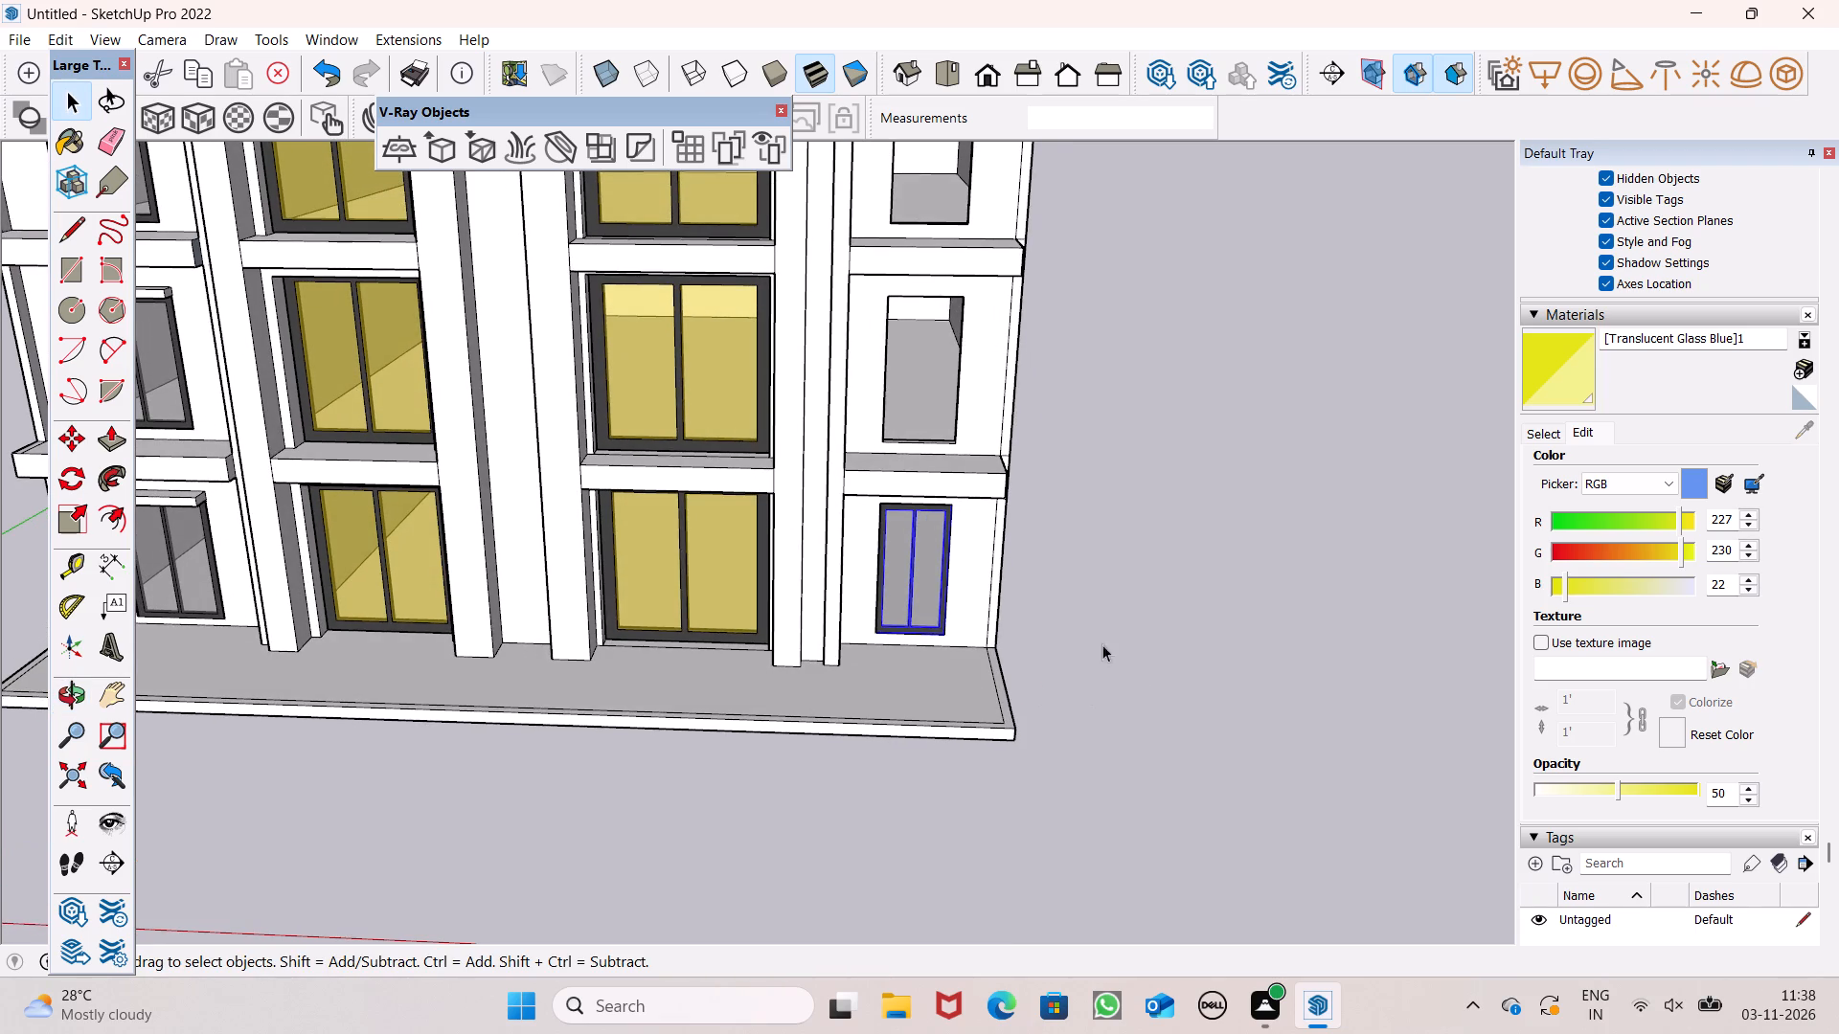
pyautogui.scroll(5, 999, 573)
pyautogui.press('m')
pyautogui.press('Return')
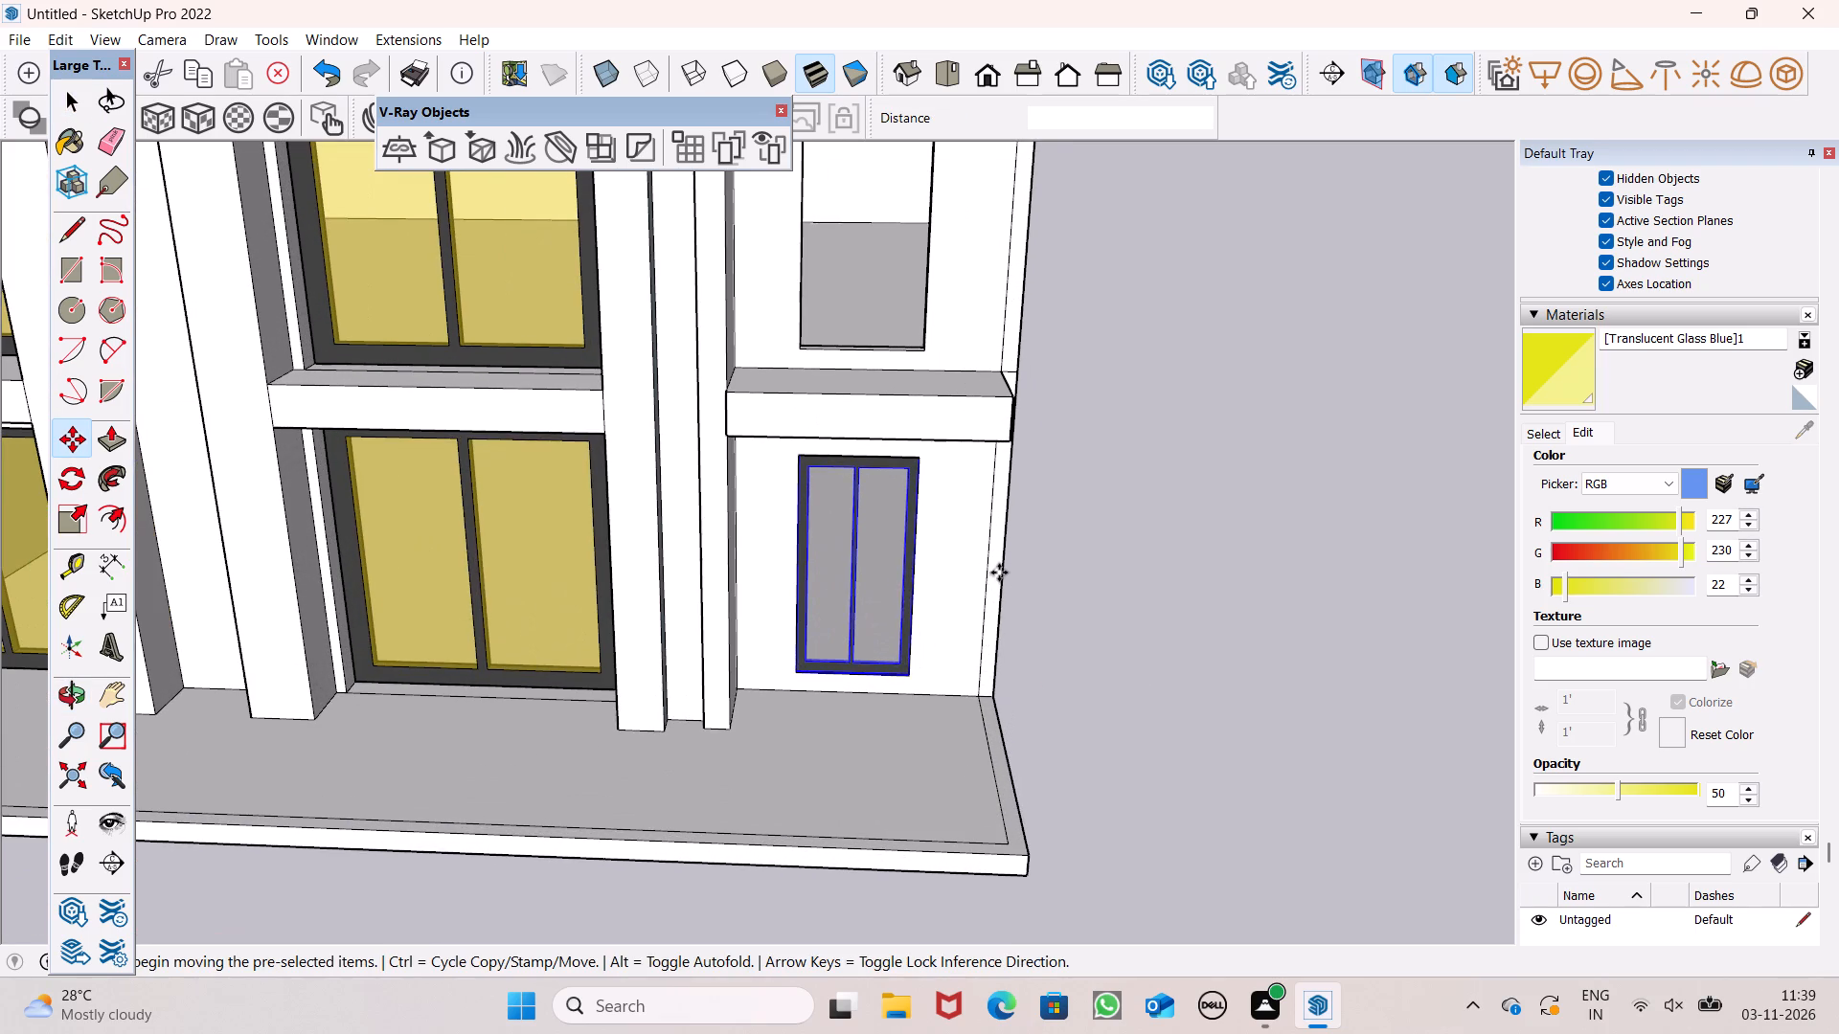
pyautogui.scroll(-5, 858, 684)
pyautogui.scroll(3, 799, 474)
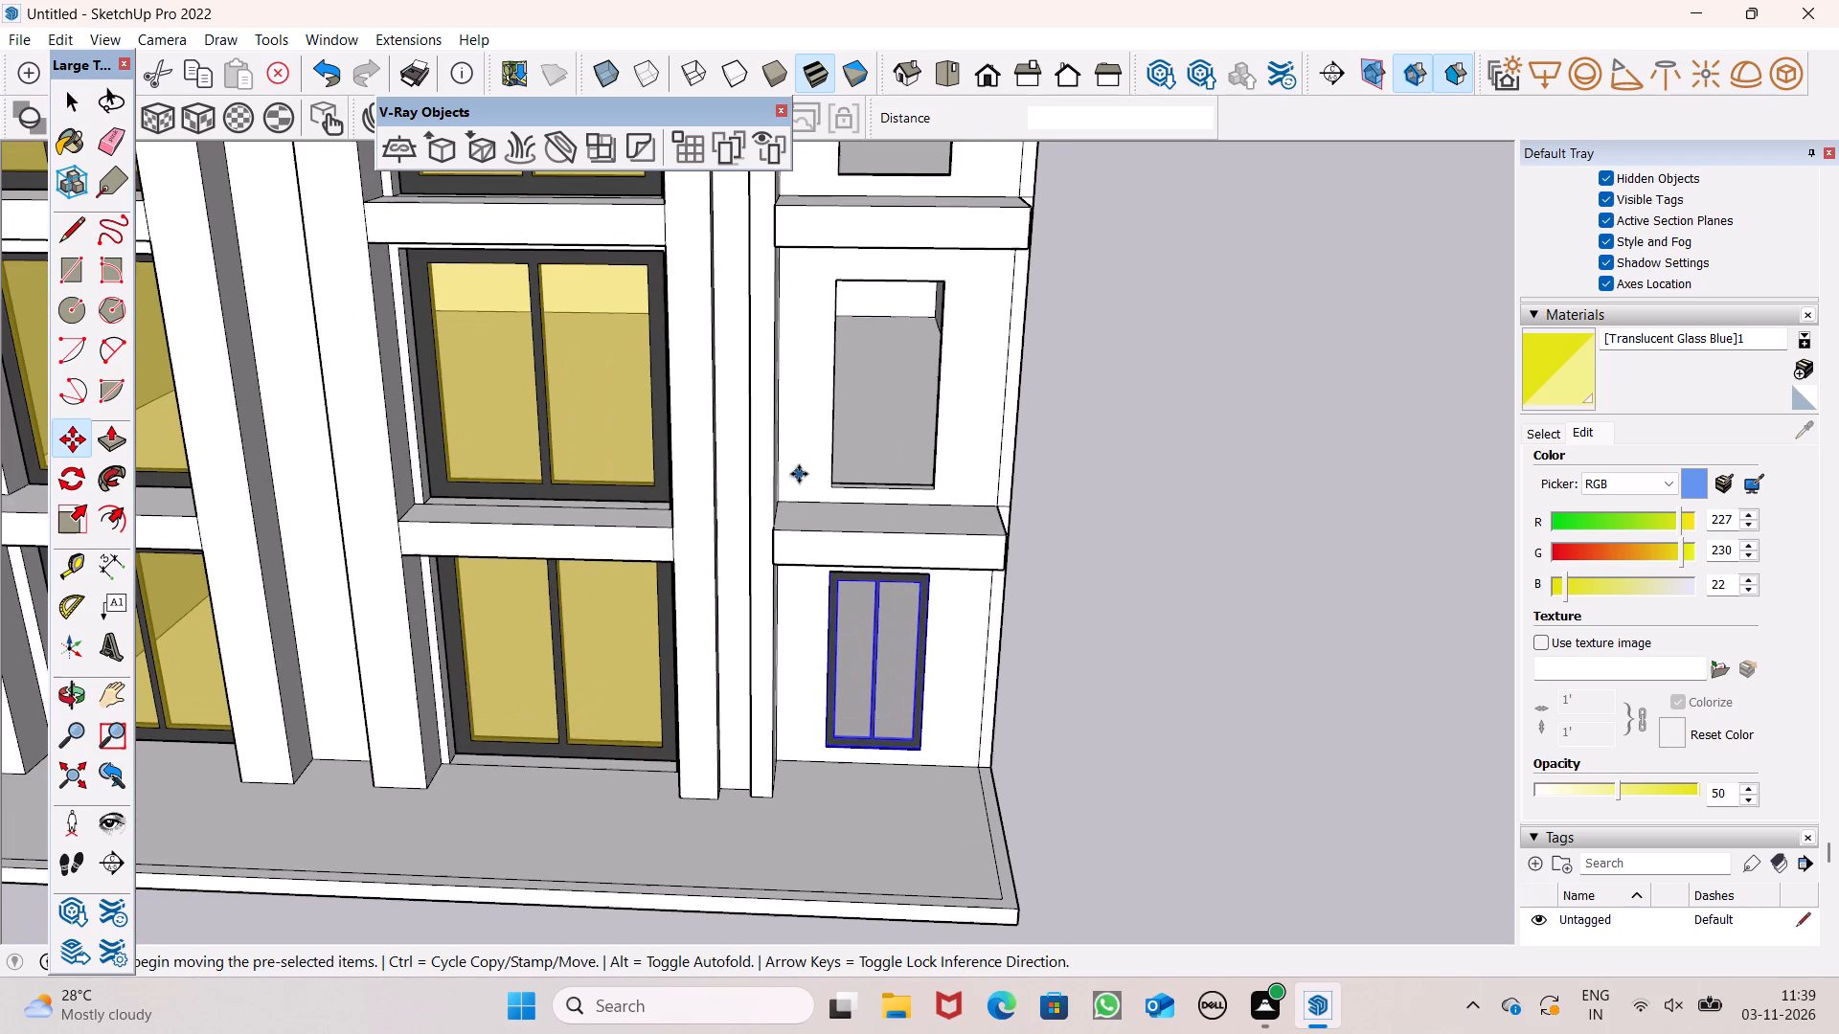
pyautogui.scroll(5, 832, 505)
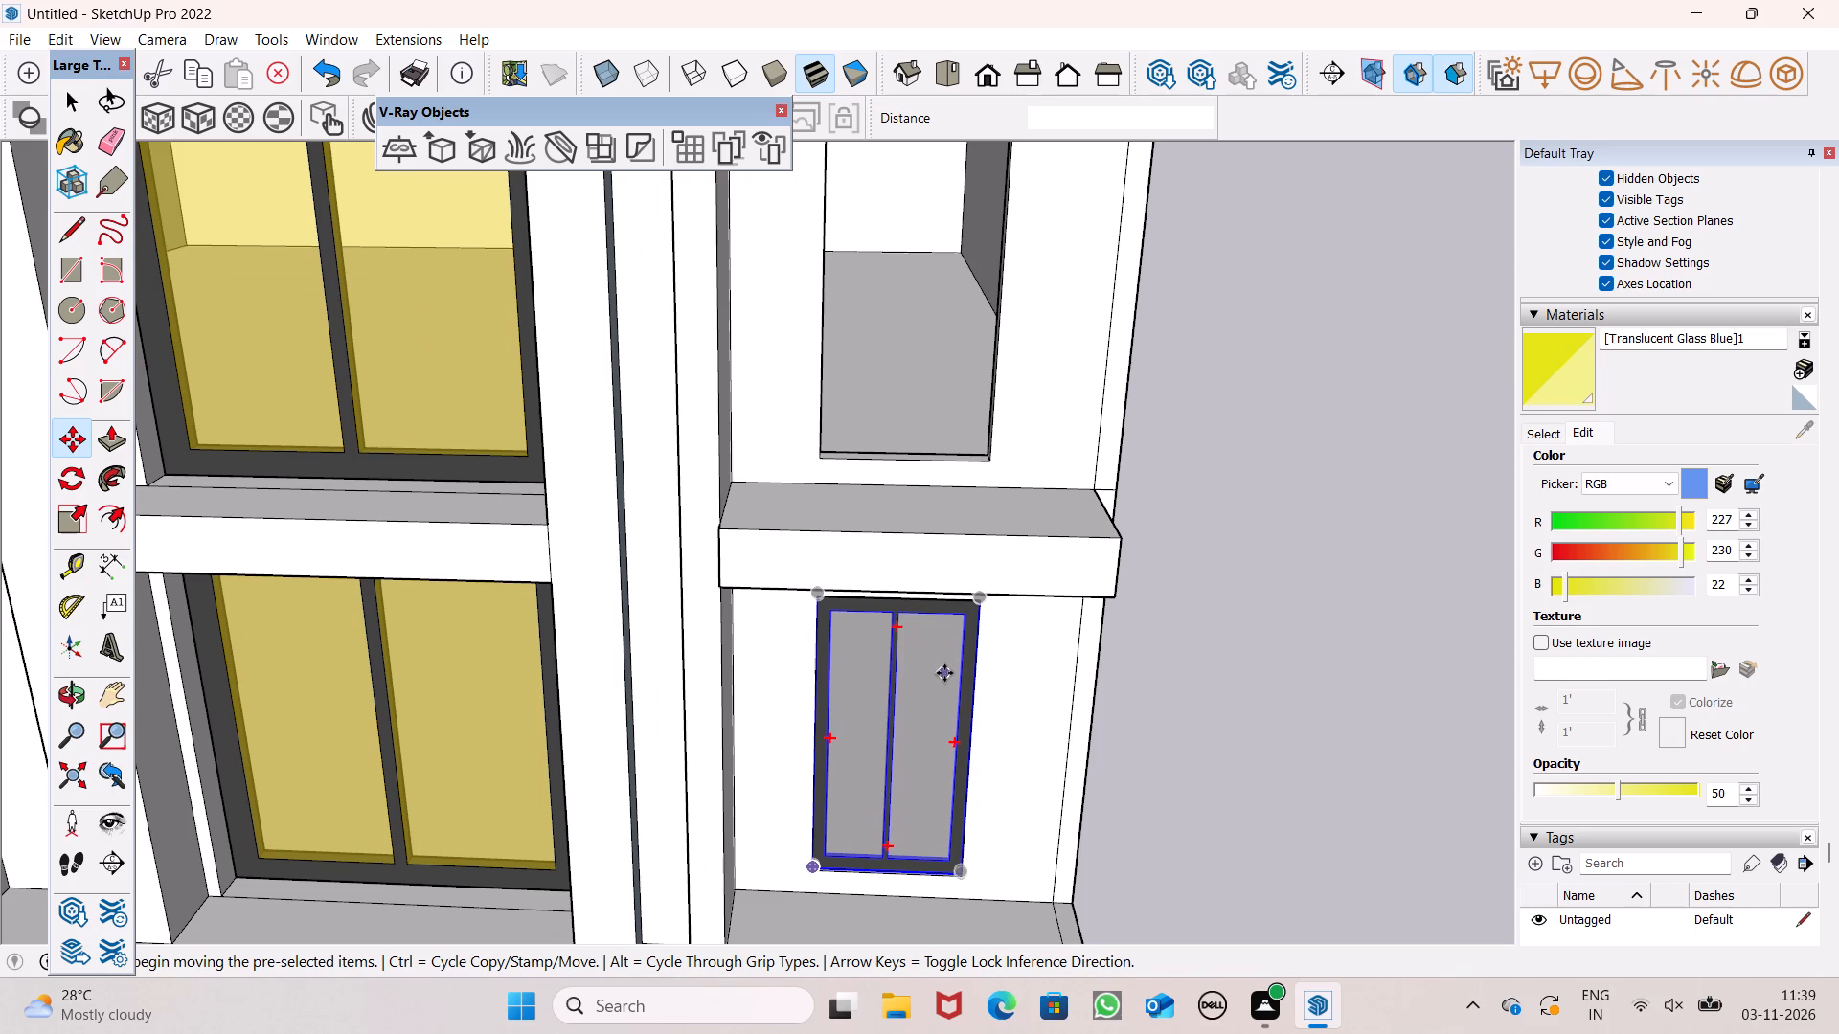
pyautogui.scroll(4, 995, 797)
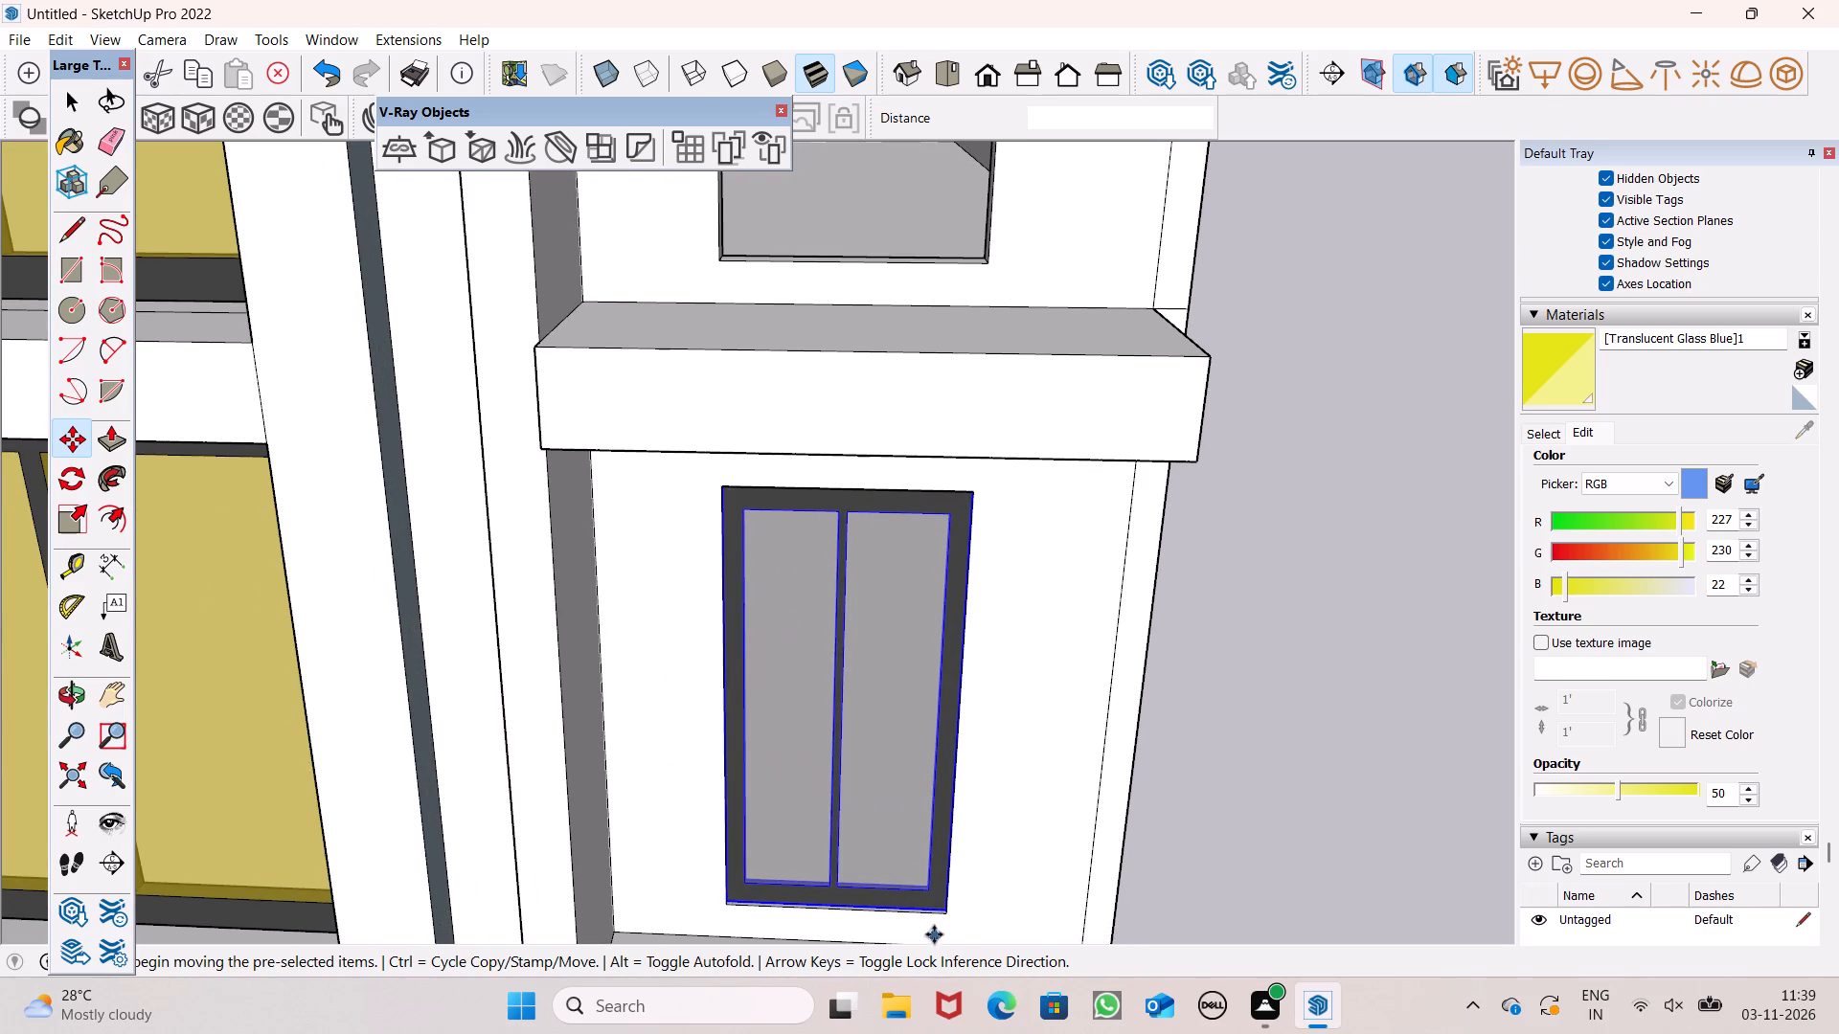
pyautogui.moveTo(942, 909); pyautogui.dragTo(967, 240)
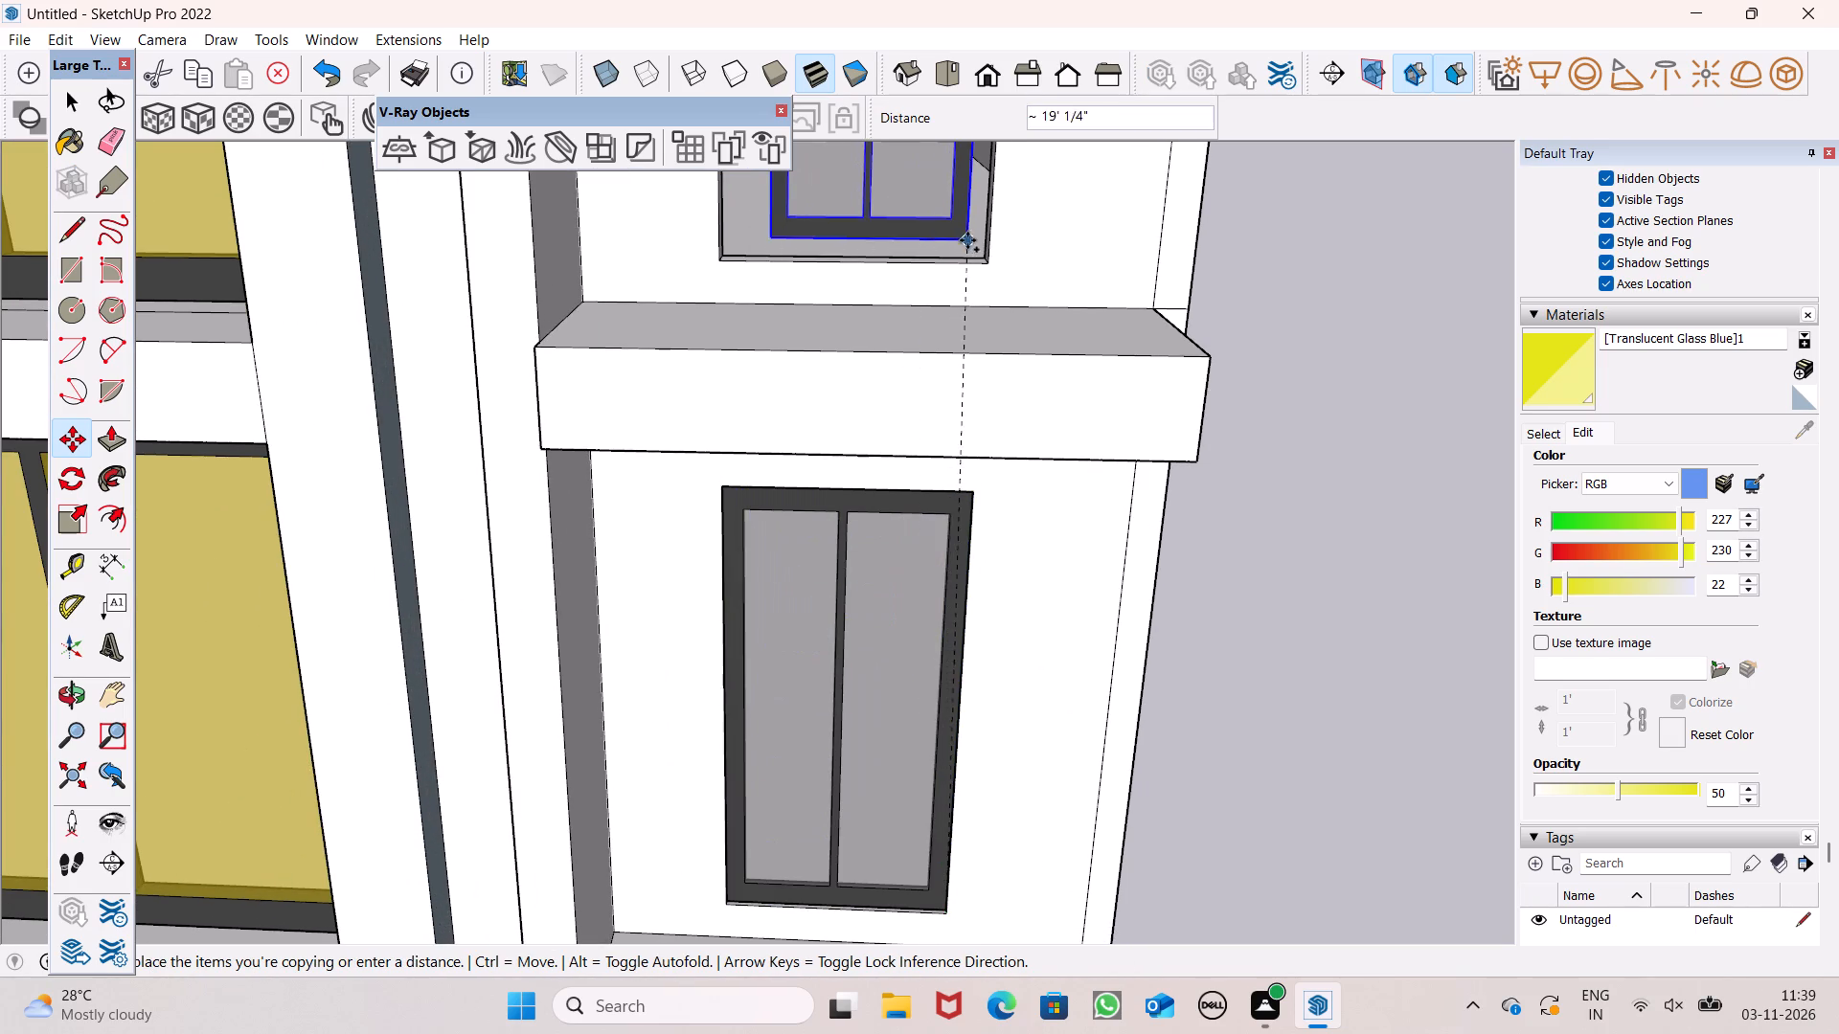
pyautogui.moveTo(967, 240); pyautogui.dragTo(972, 254)
# Lower the copied window in the second right outer opening towards the opening's bottom edge, working from its lower outer corner.
pyautogui.scroll(-13, 991, 403)
pyautogui.scroll(2, 969, 257)
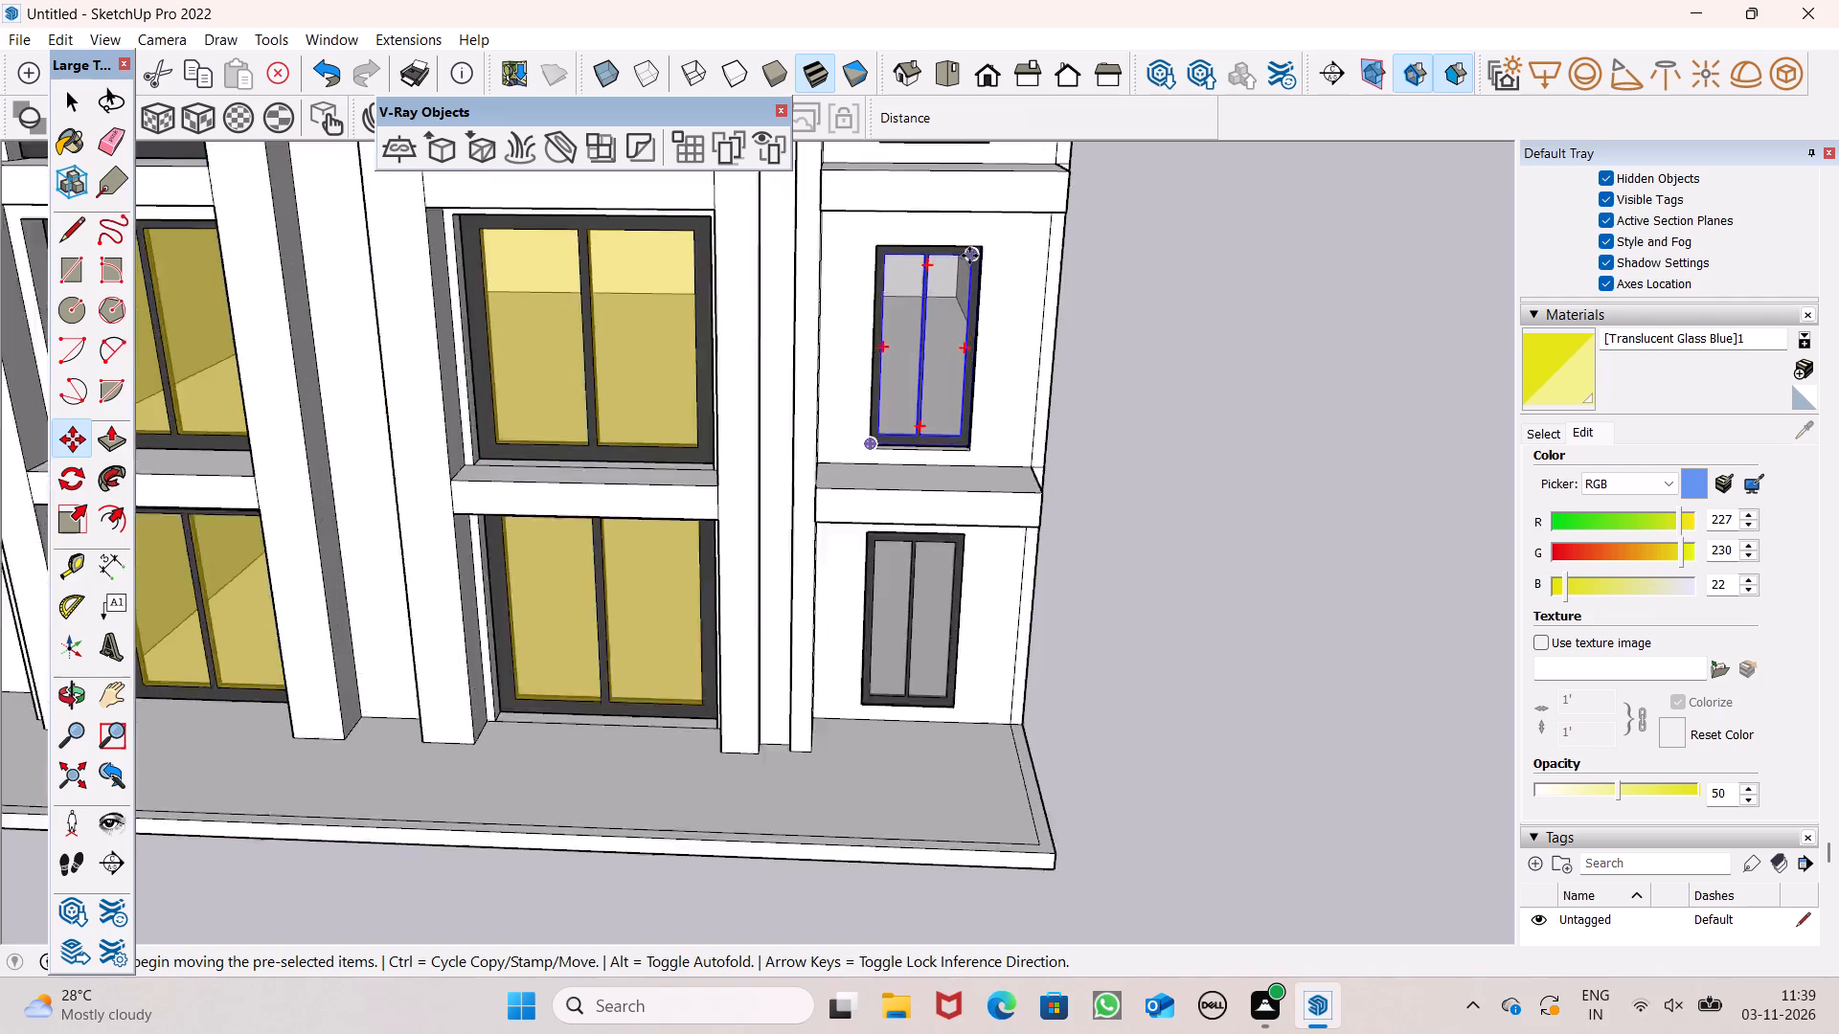
pyautogui.scroll(6, 969, 256)
pyautogui.scroll(1, 1030, 500)
pyautogui.moveTo(1031, 517); pyautogui.dragTo(1005, 687, button='middle')
pyautogui.scroll(7, 974, 628)
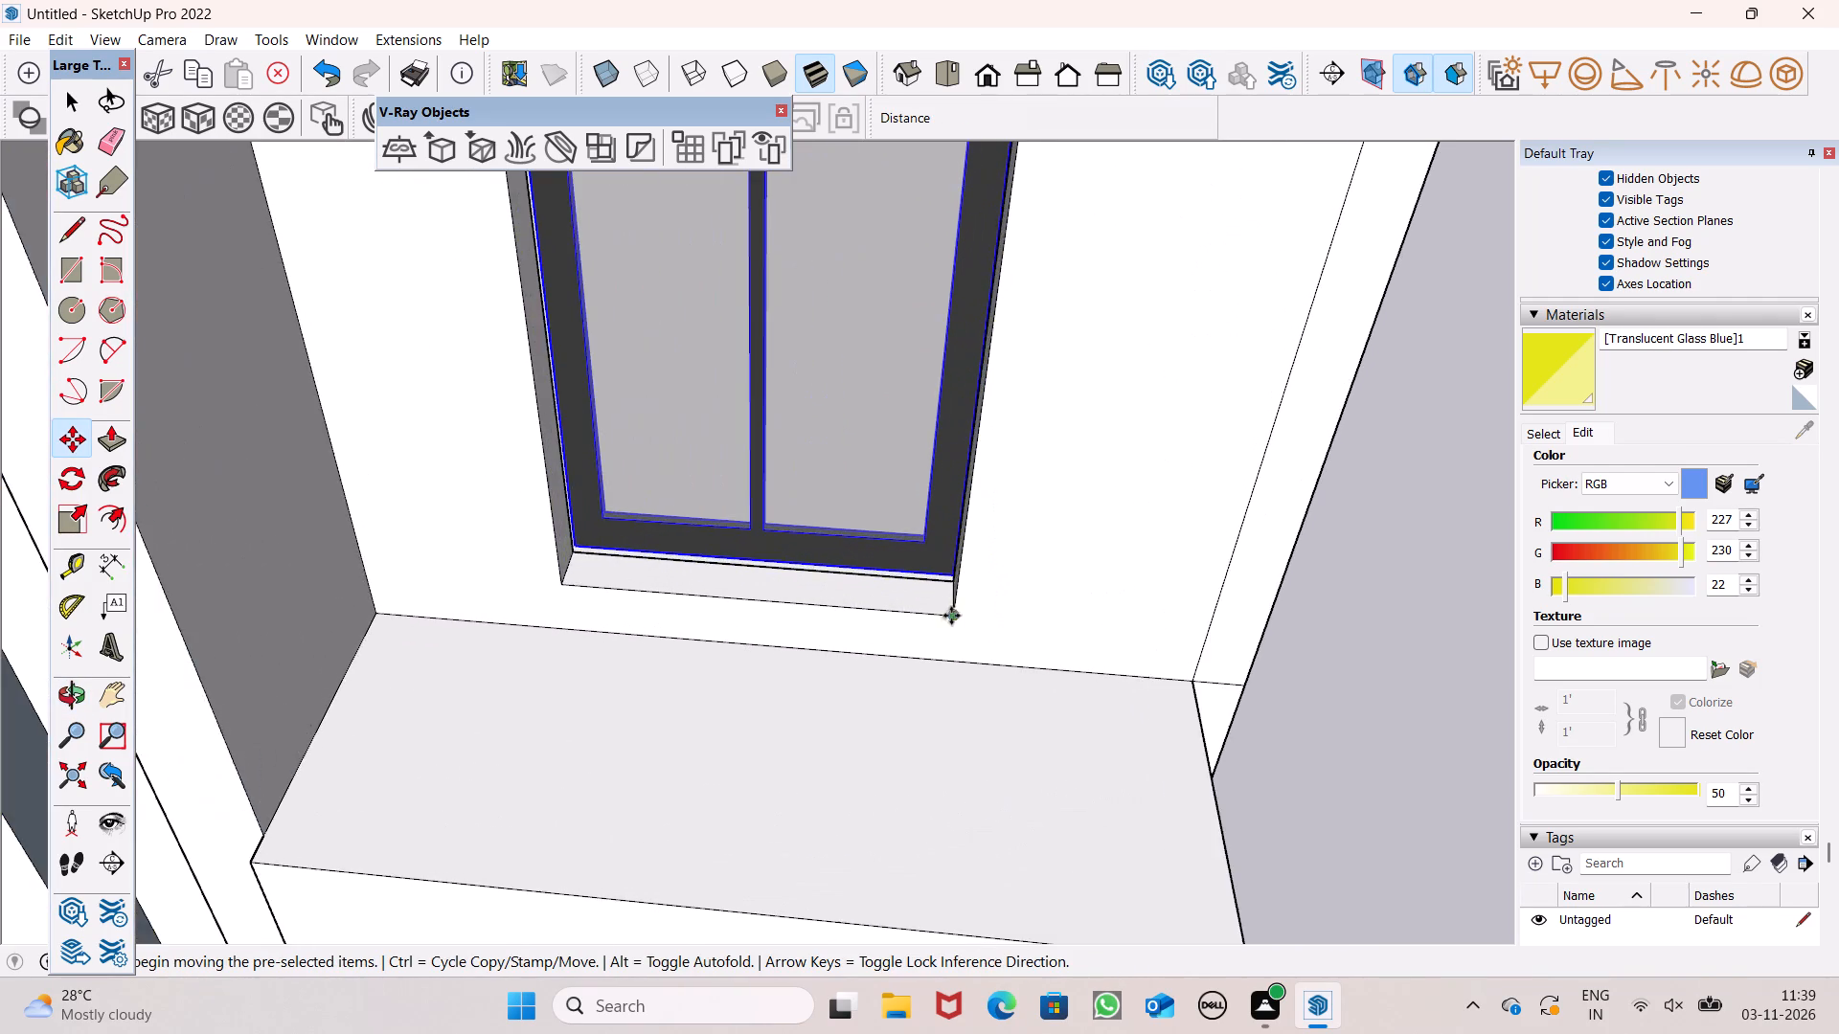
pyautogui.scroll(7, 934, 592)
pyautogui.moveTo(974, 561); pyautogui.dragTo(978, 600)
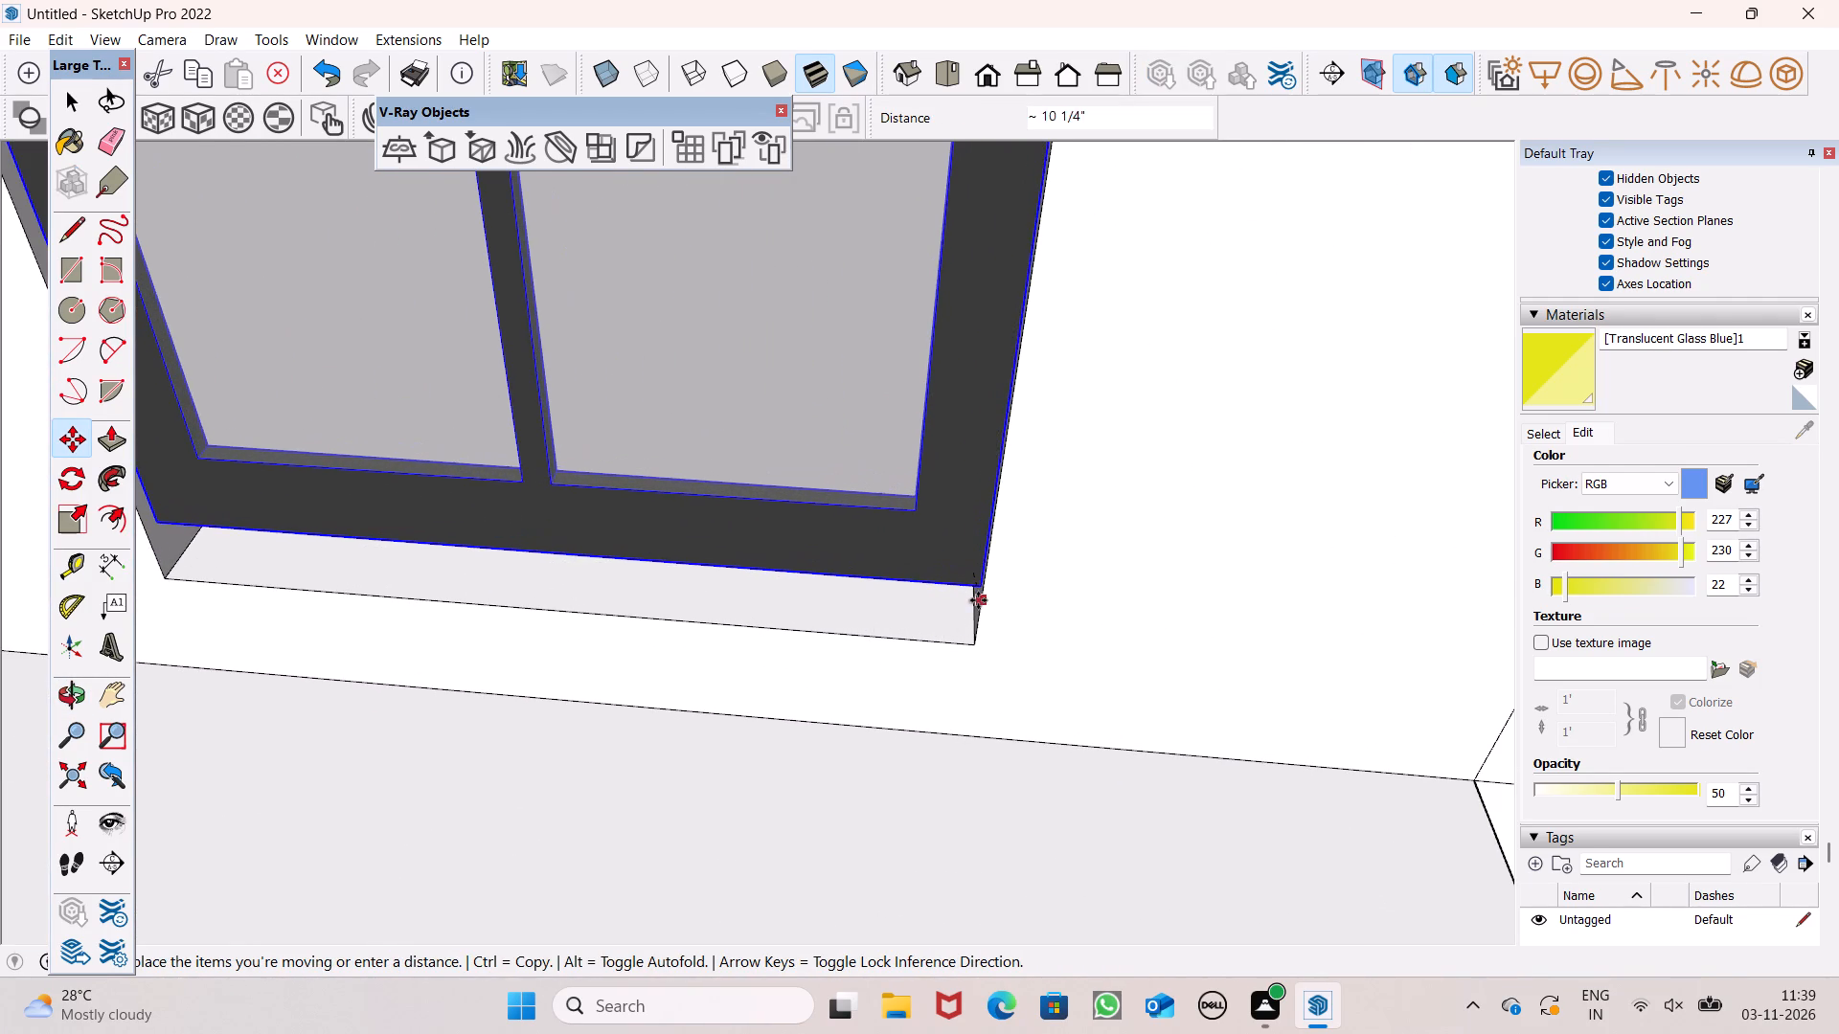
pyautogui.moveTo(978, 600); pyautogui.dragTo(986, 618)
# Shift the second-opening window down by about 7 9/16" to seat its lower outer corner in the opening.
pyautogui.scroll(-2, 973, 620)
pyautogui.moveTo(948, 660); pyautogui.dragTo(1022, 503, button='middle')
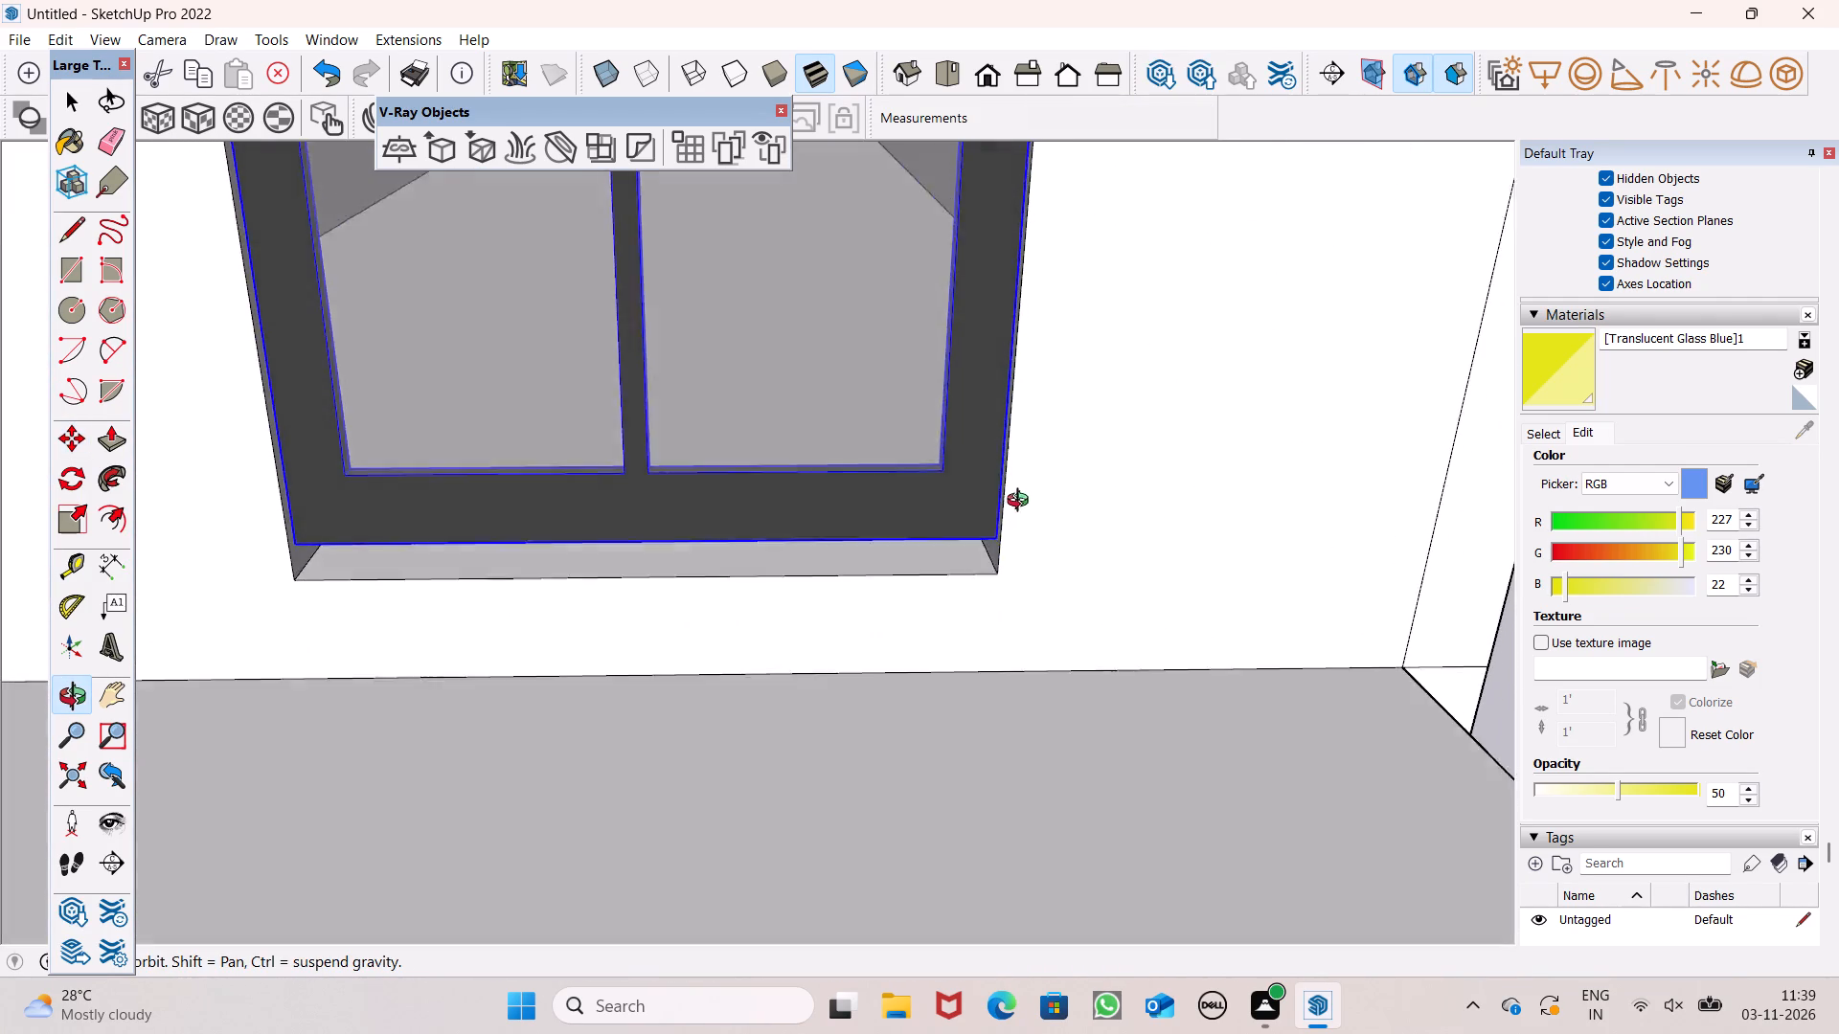
pyautogui.moveTo(1022, 503); pyautogui.dragTo(1029, 474, button='middle')
pyautogui.scroll(7, 994, 548)
pyautogui.moveTo(998, 506); pyautogui.dragTo(985, 554)
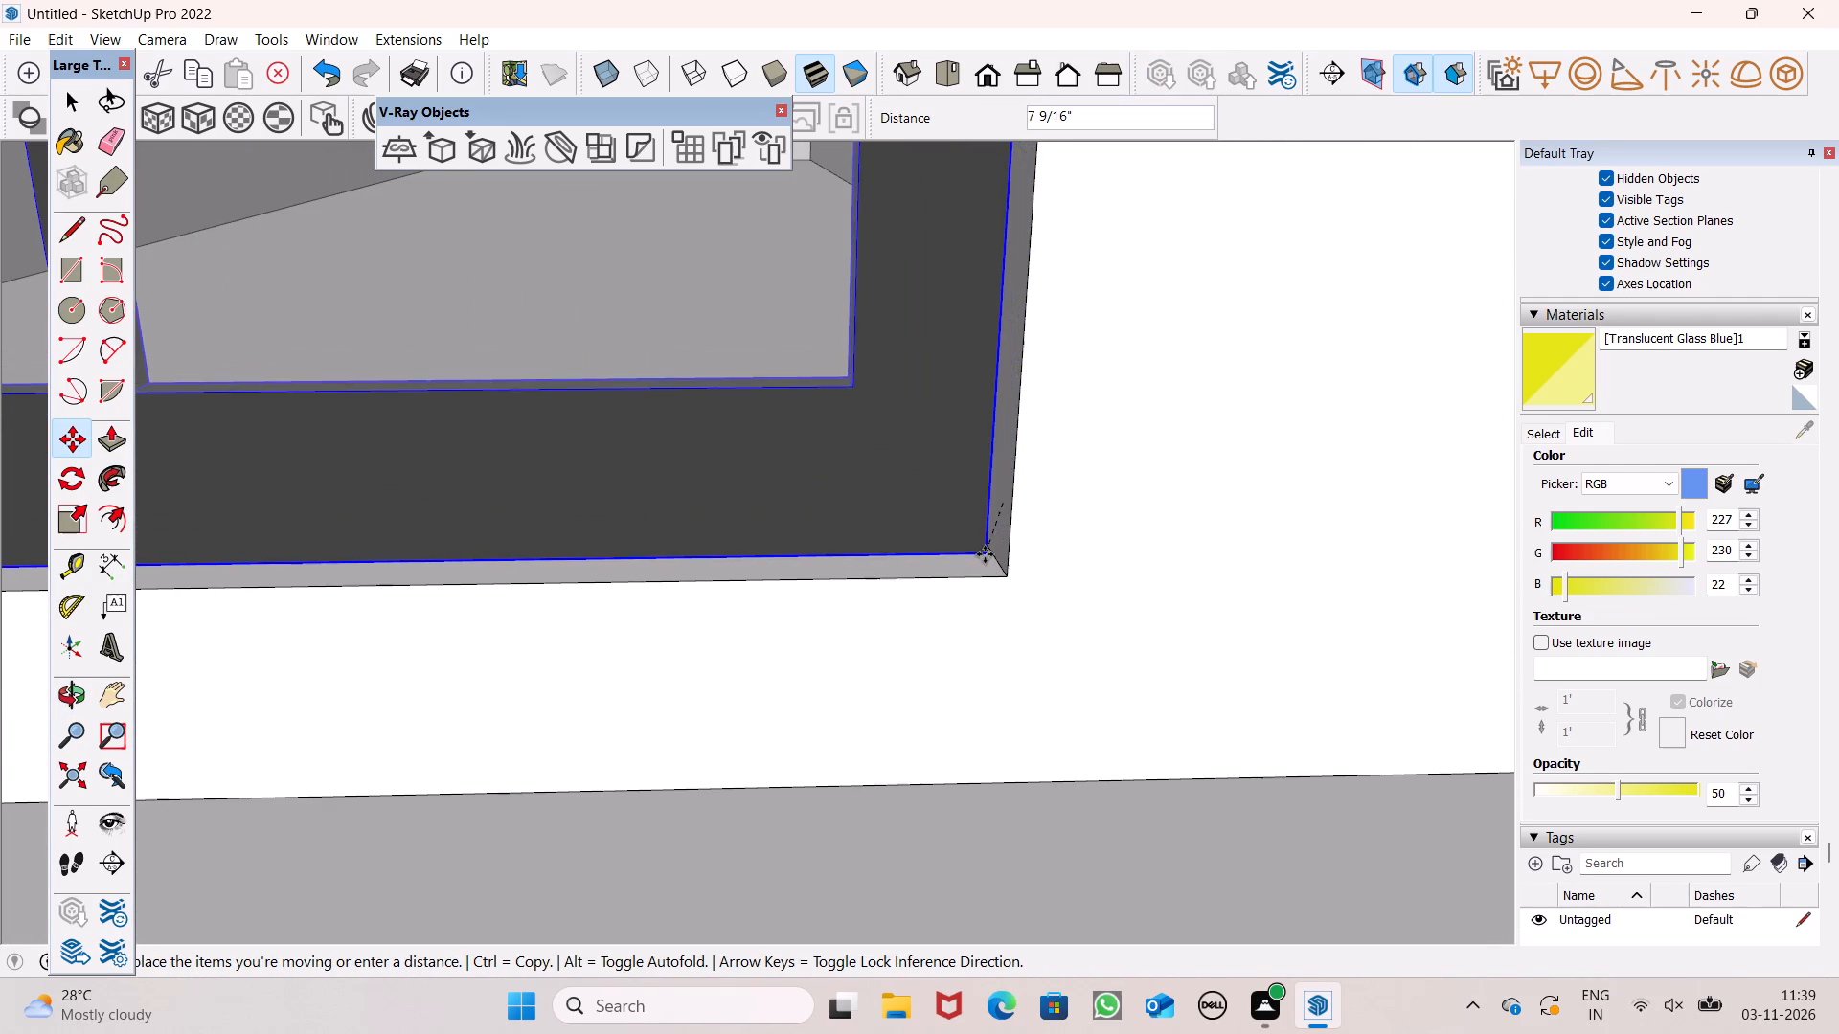
pyautogui.moveTo(985, 554); pyautogui.dragTo(988, 552)
# Examine how the second-opening window's bottom edge sits in its opening from the front, above and the side.
pyautogui.scroll(-4, 971, 478)
pyautogui.moveTo(998, 550); pyautogui.dragTo(874, 449, button='middle')
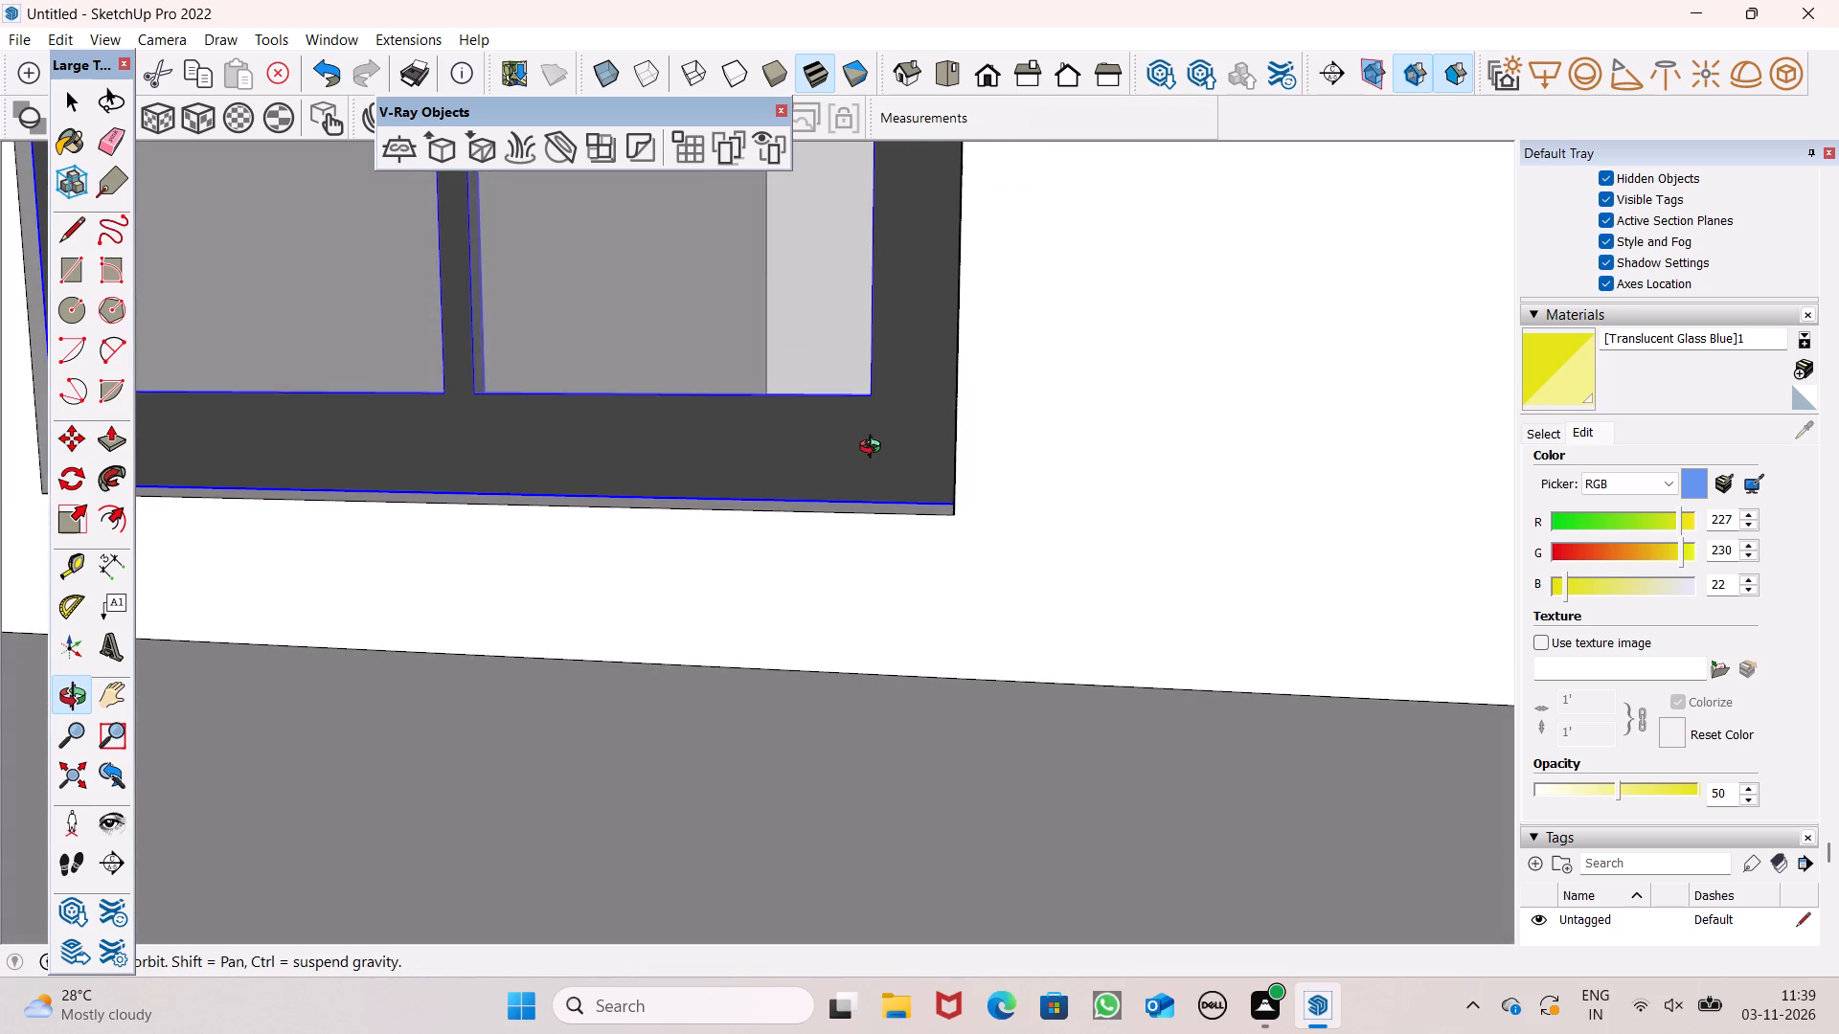
pyautogui.moveTo(874, 449); pyautogui.dragTo(996, 658, button='middle')
pyautogui.scroll(-8, 955, 573)
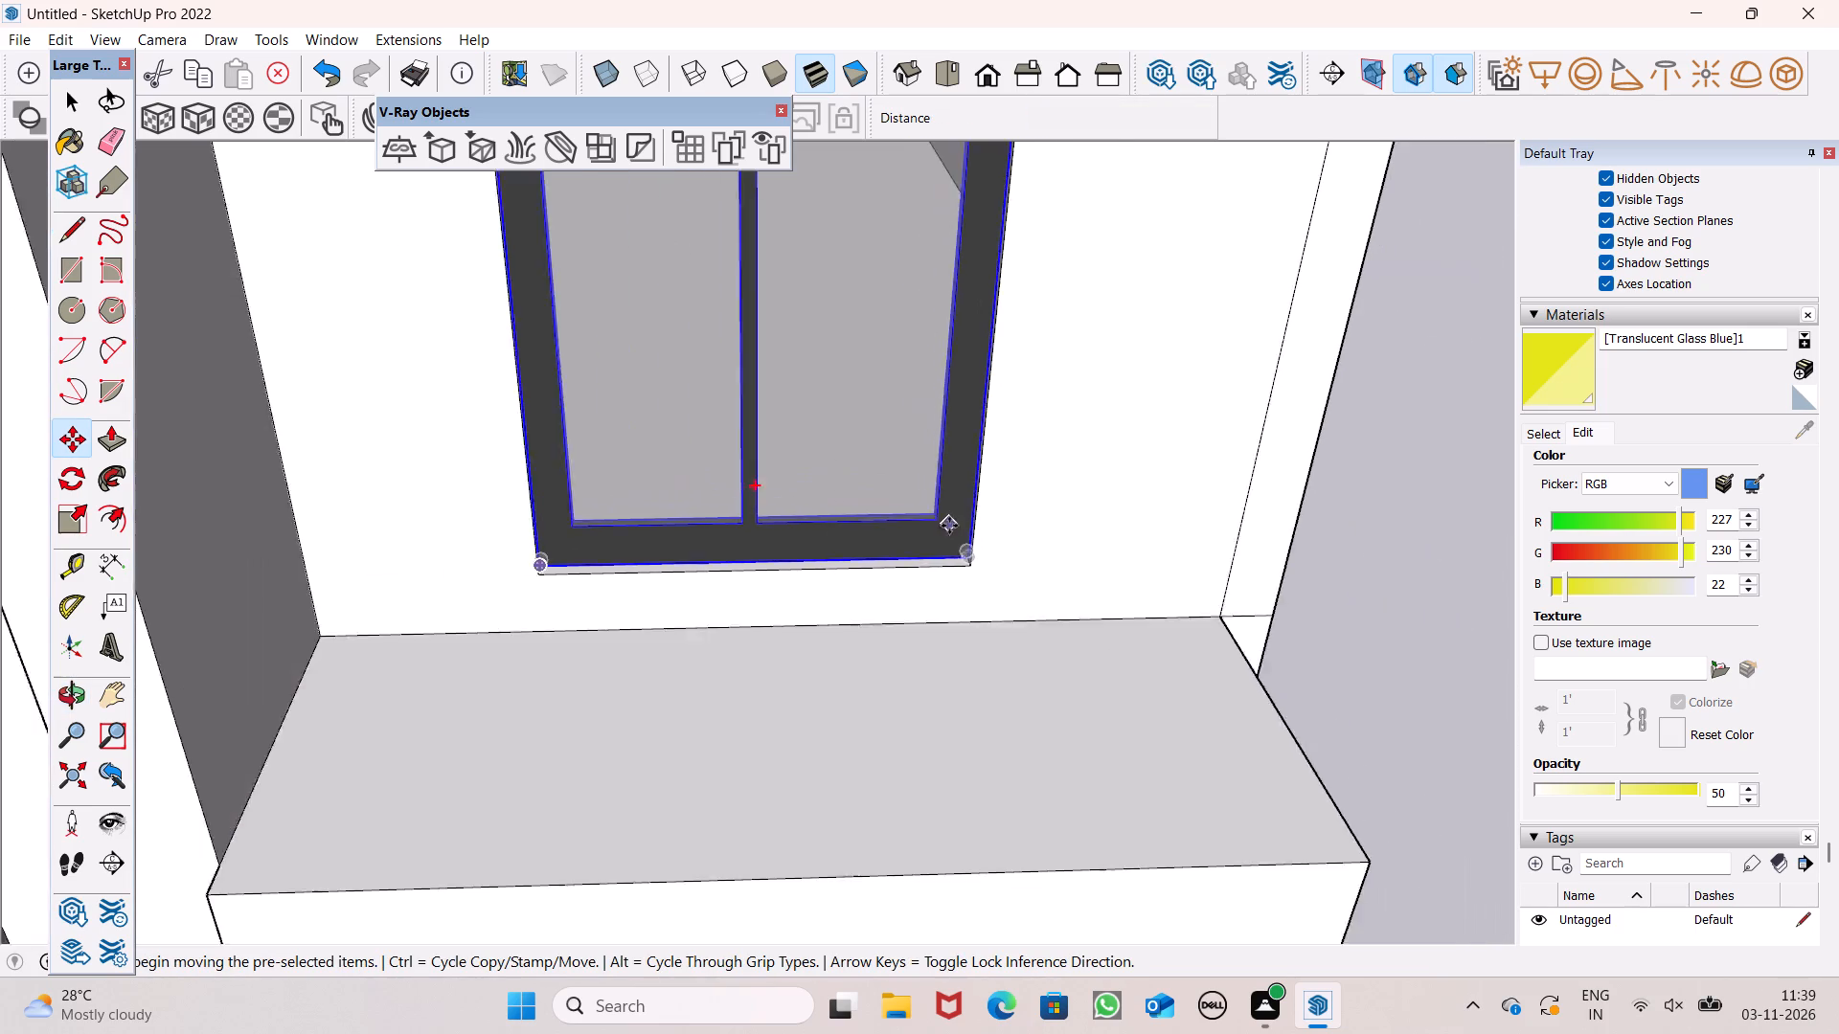
pyautogui.scroll(-2, 949, 526)
pyautogui.moveTo(987, 609); pyautogui.dragTo(879, 631, button='middle')
pyautogui.scroll(1, 840, 309)
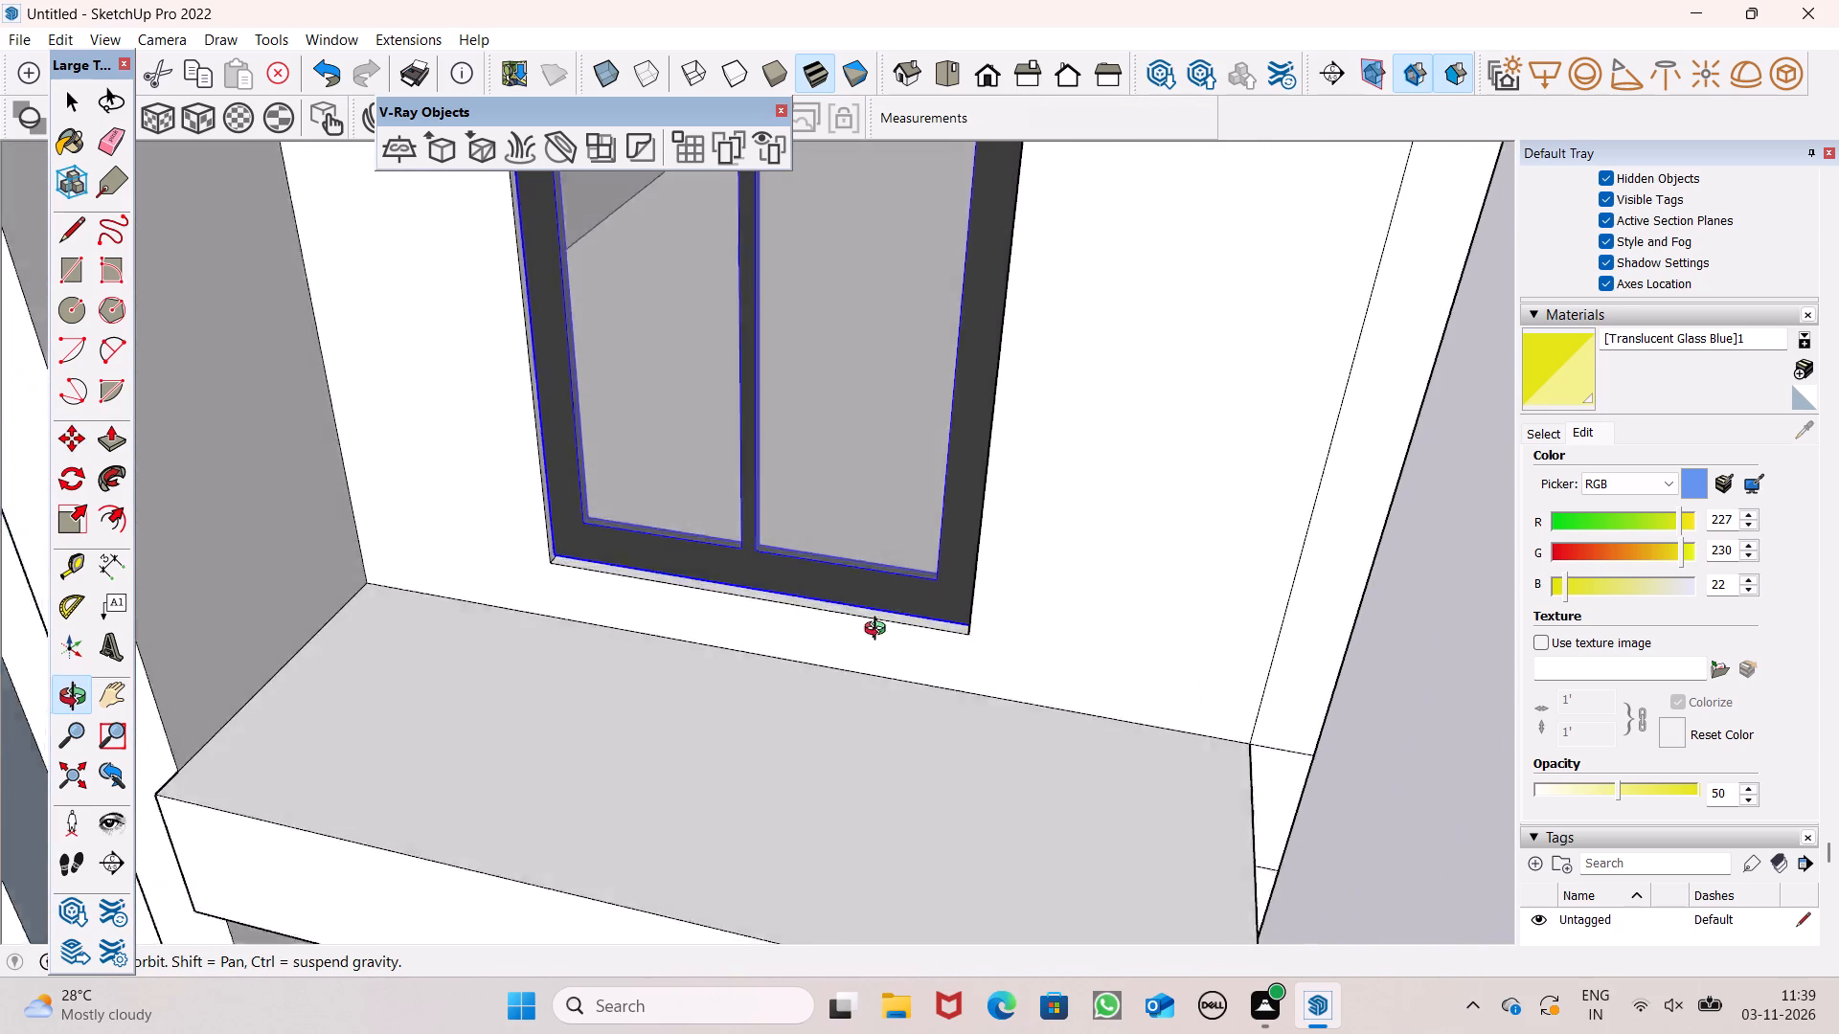
pyautogui.moveTo(879, 631); pyautogui.dragTo(948, 641, button='middle')
# Copy the second right outer window about 16' 6" up into the third opening of the same column.
pyautogui.scroll(-17, 928, 736)
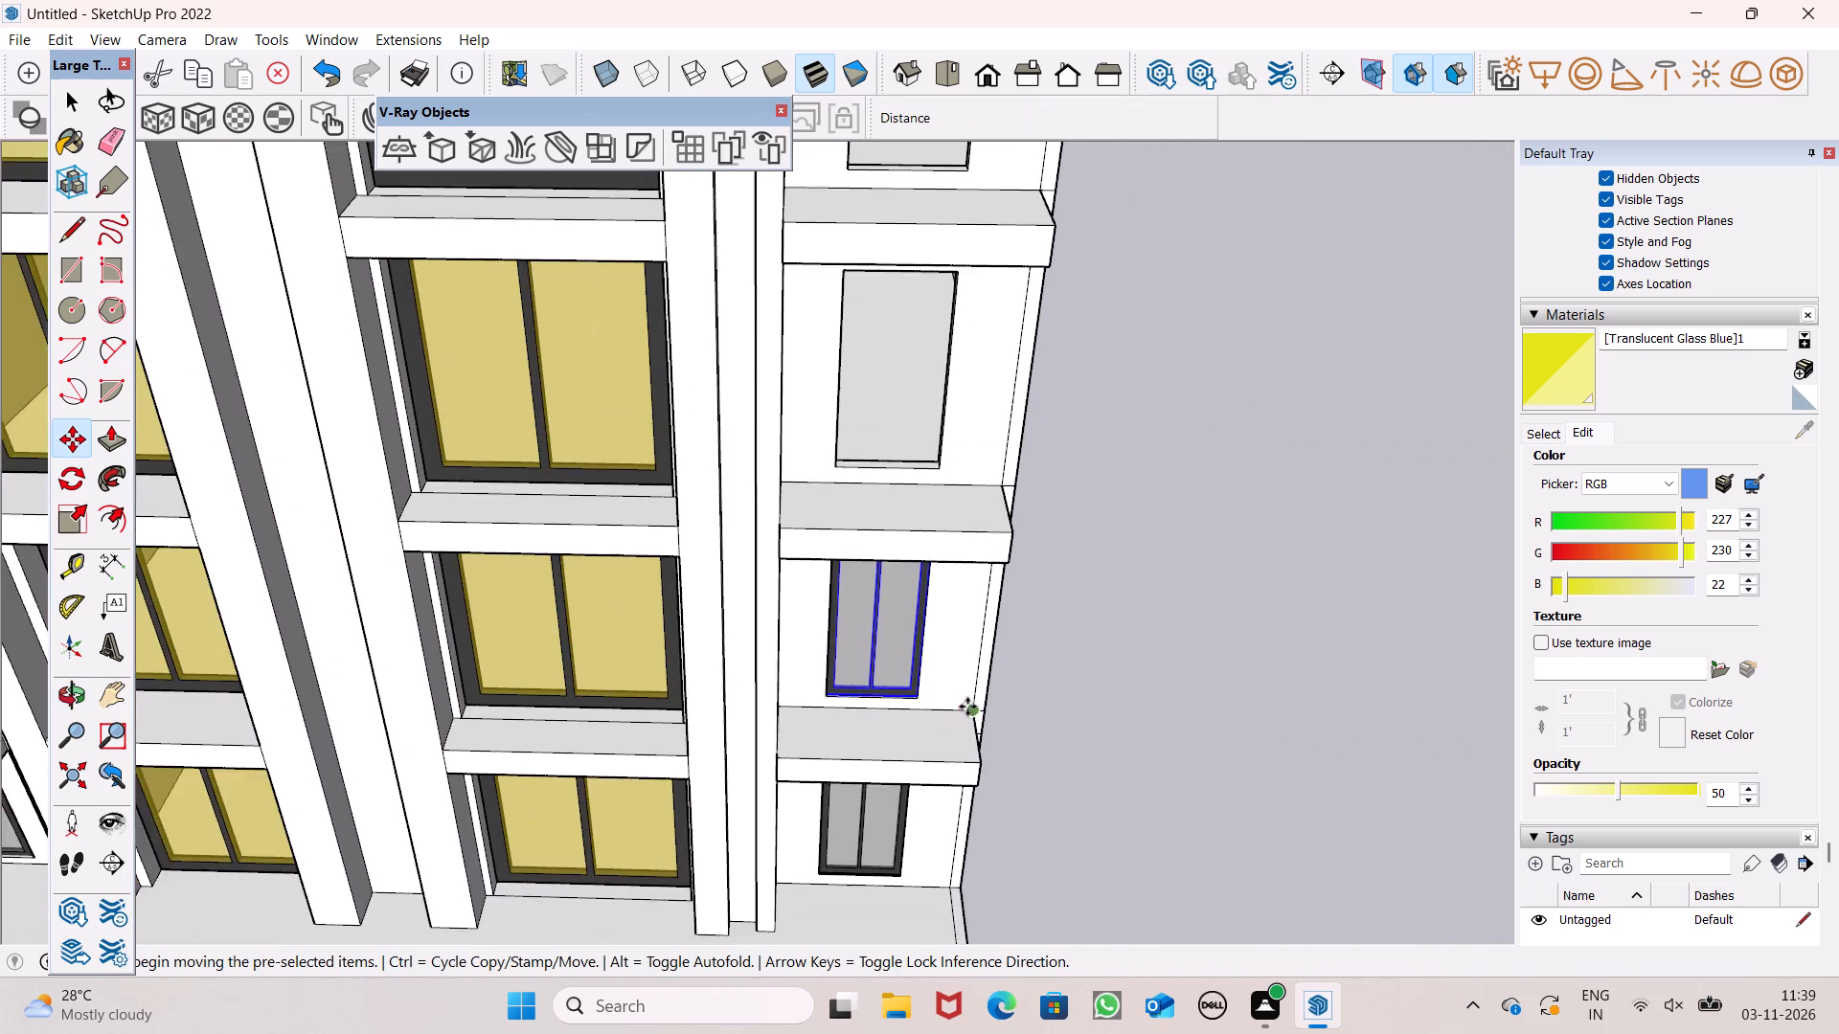
pyautogui.moveTo(967, 706); pyautogui.dragTo(975, 627, button='middle')
pyautogui.scroll(-6, 868, 686)
pyautogui.scroll(7, 860, 534)
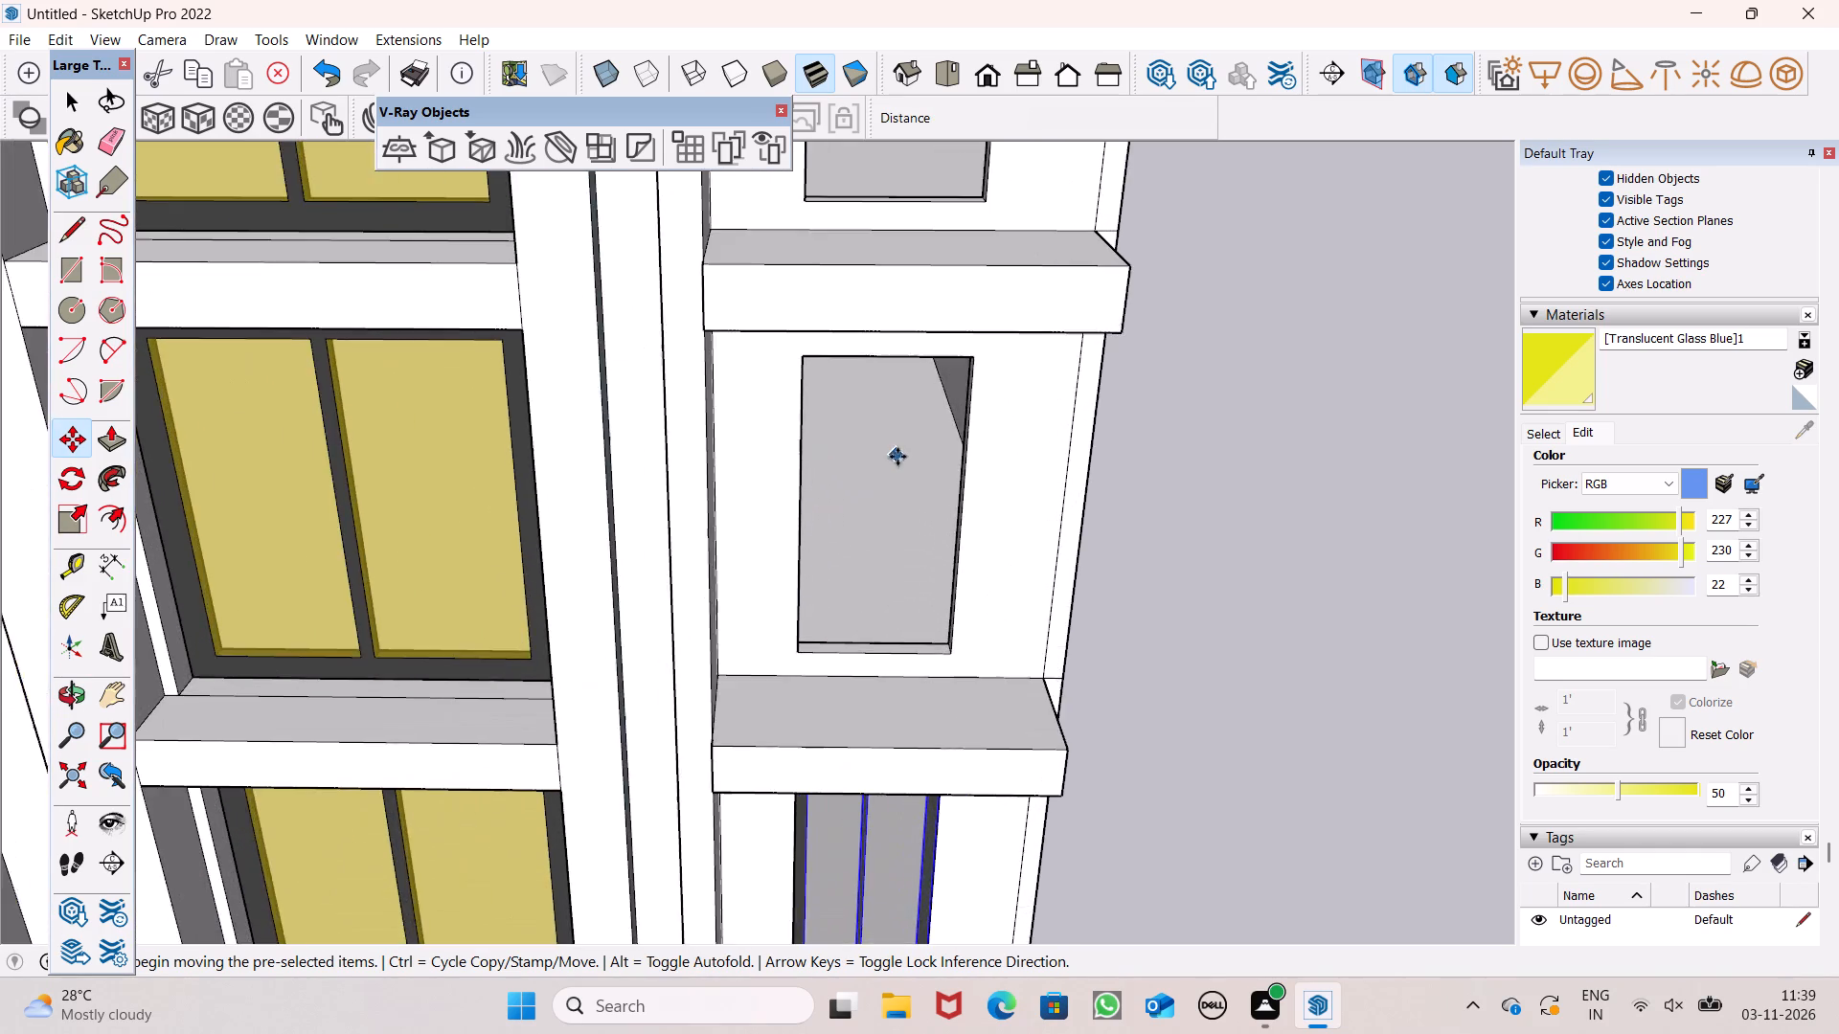
pyautogui.scroll(1, 897, 457)
pyautogui.scroll(-3, 878, 528)
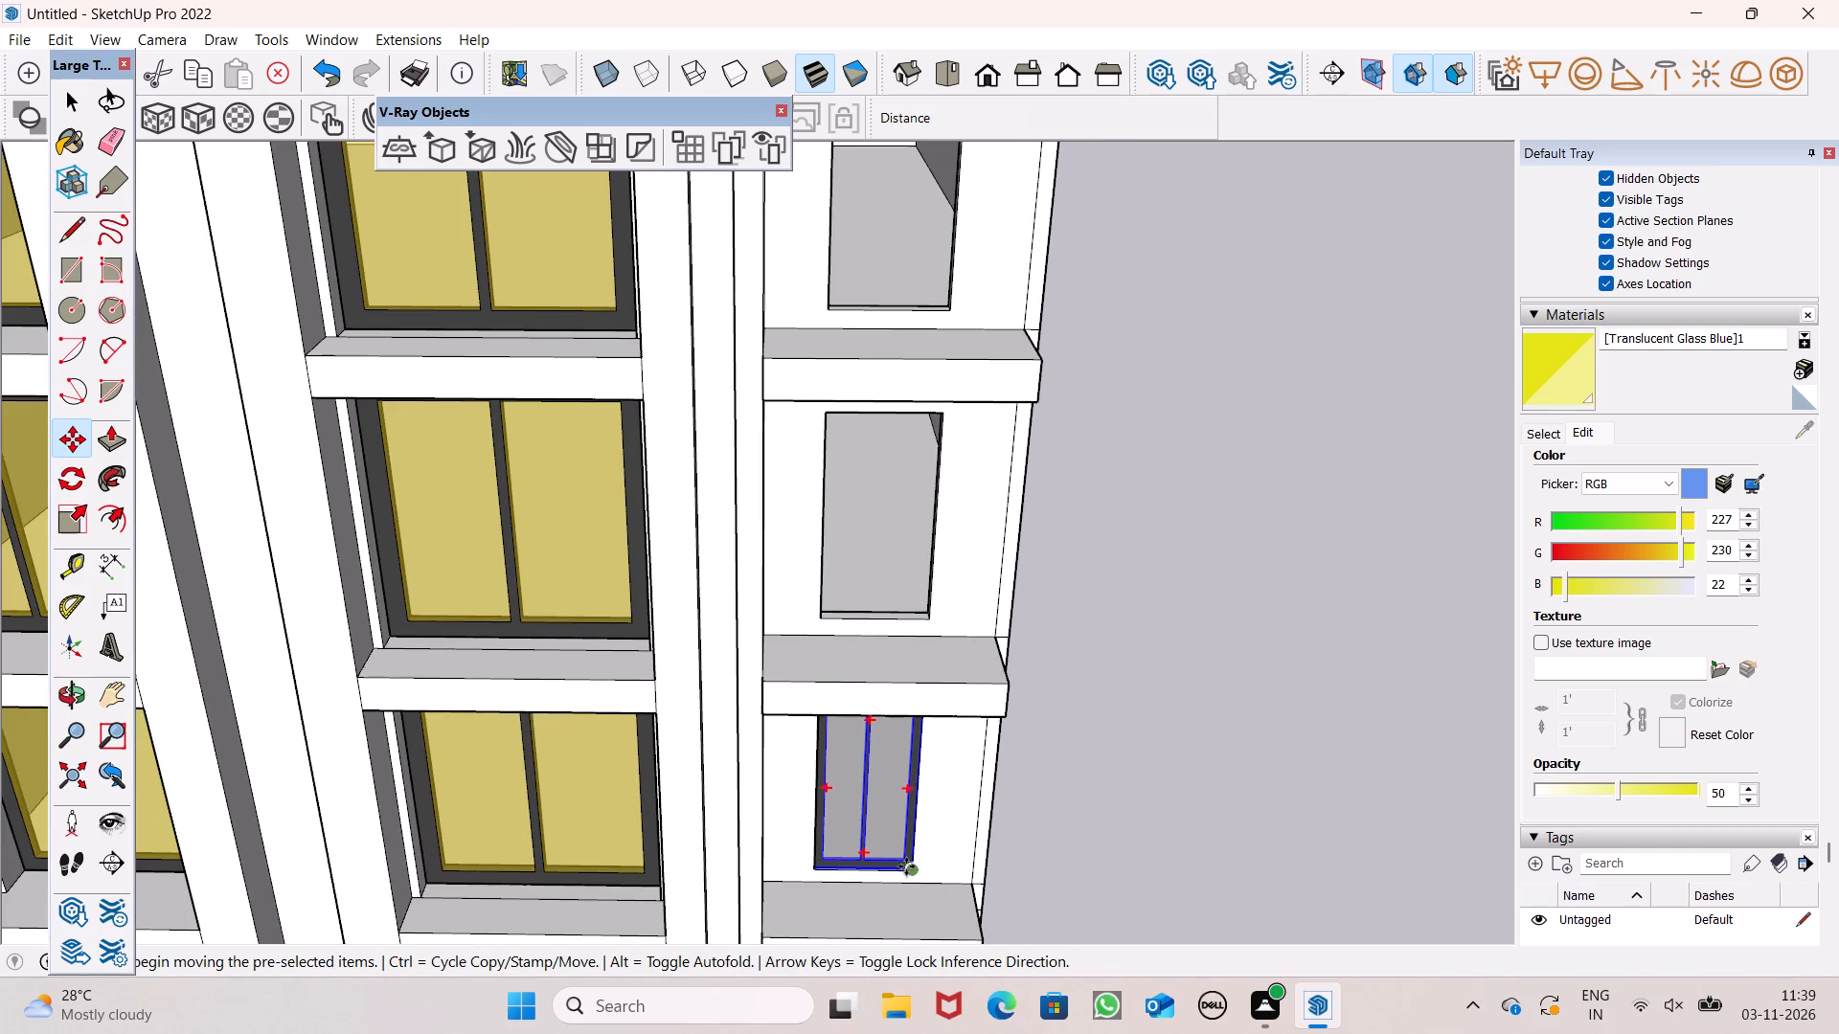
pyautogui.moveTo(904, 866); pyautogui.dragTo(912, 605)
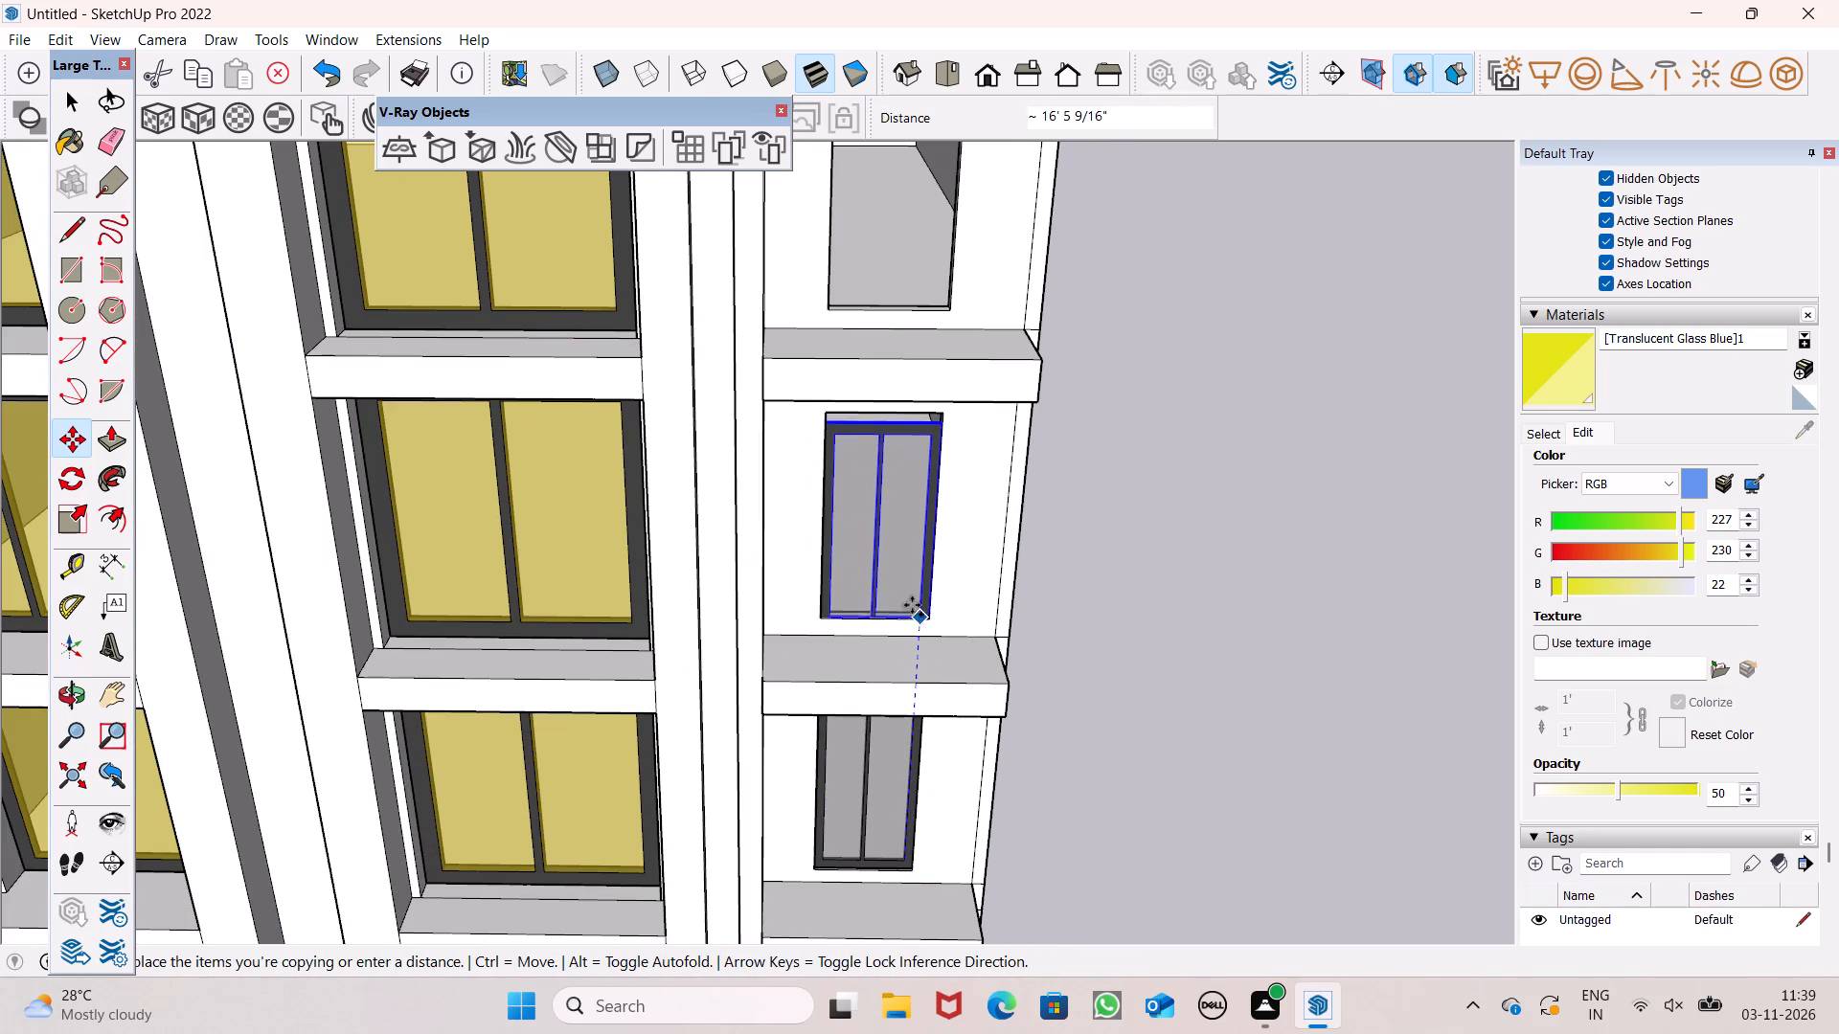
pyautogui.moveTo(912, 605); pyautogui.dragTo(913, 605)
# Move the copied window in the third right outer opening down towards the opening's lower outer corner.
pyautogui.scroll(9, 893, 626)
pyautogui.scroll(1, 974, 619)
pyautogui.moveTo(974, 619); pyautogui.dragTo(974, 625, button='middle')
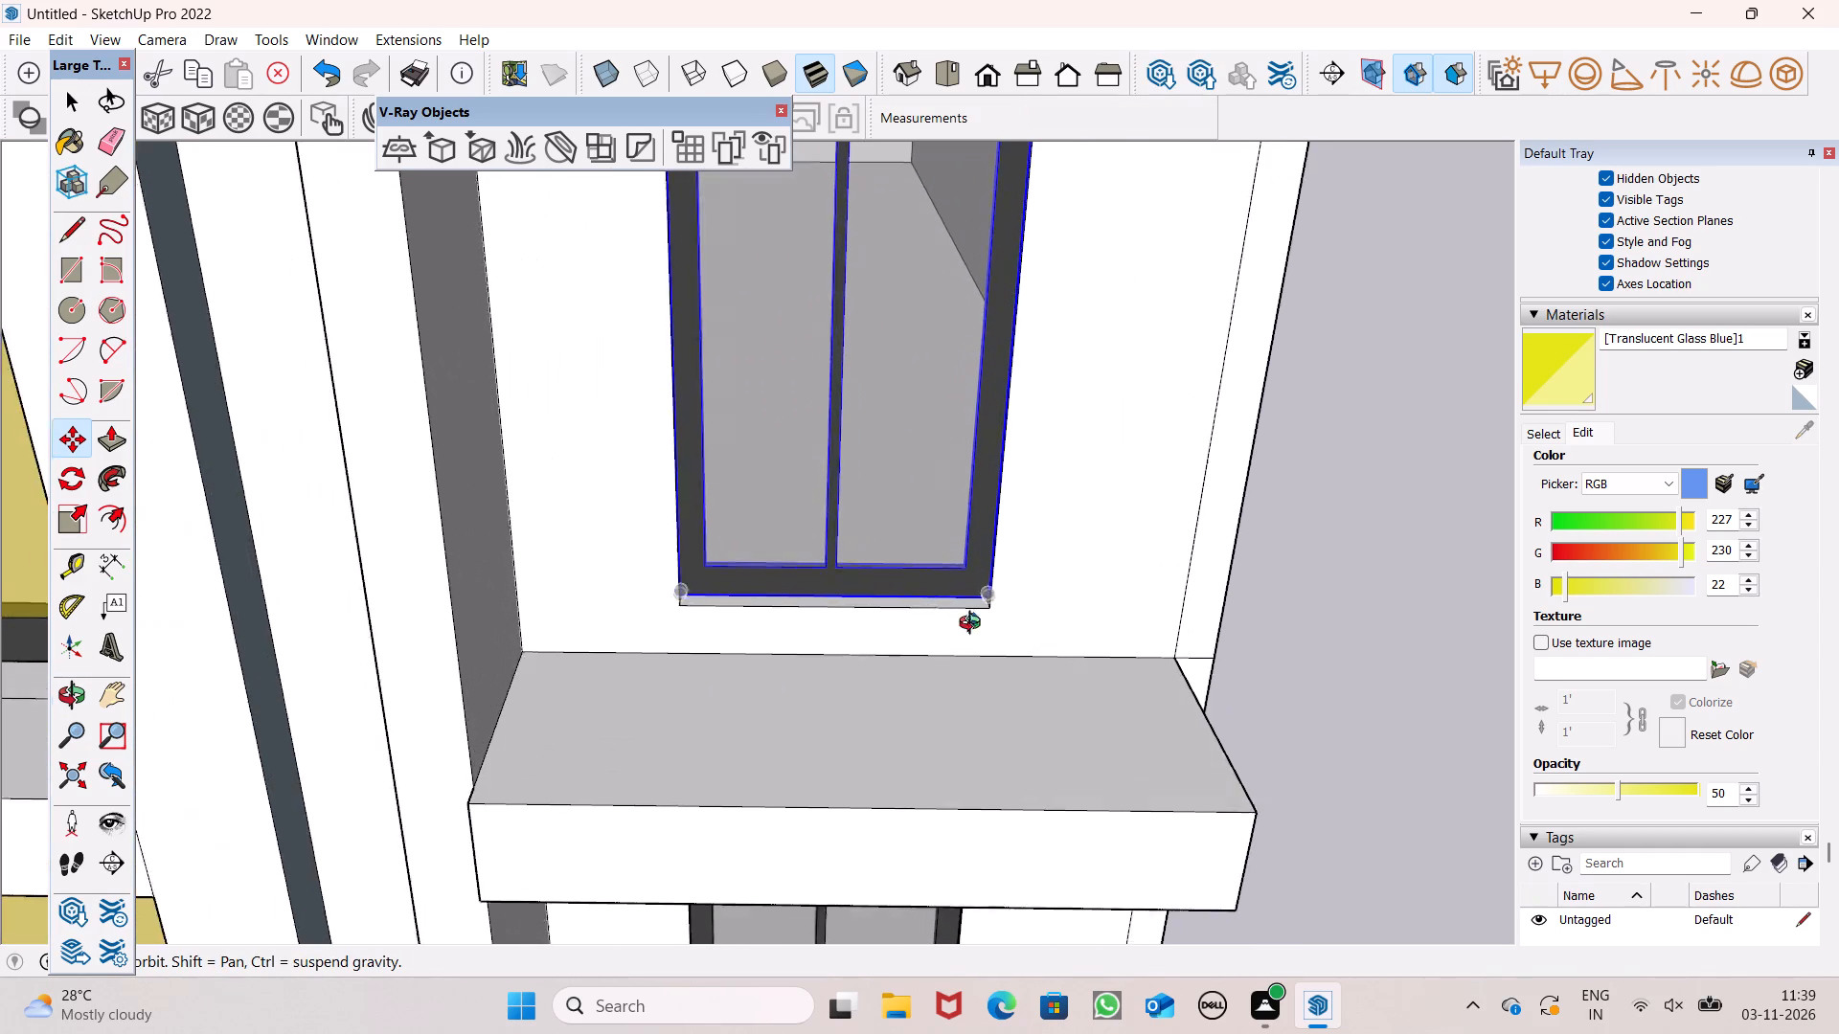
pyautogui.moveTo(974, 625); pyautogui.dragTo(840, 774, button='middle')
pyautogui.scroll(8, 840, 757)
pyautogui.scroll(1, 944, 680)
pyautogui.moveTo(942, 662); pyautogui.dragTo(942, 510, button='middle')
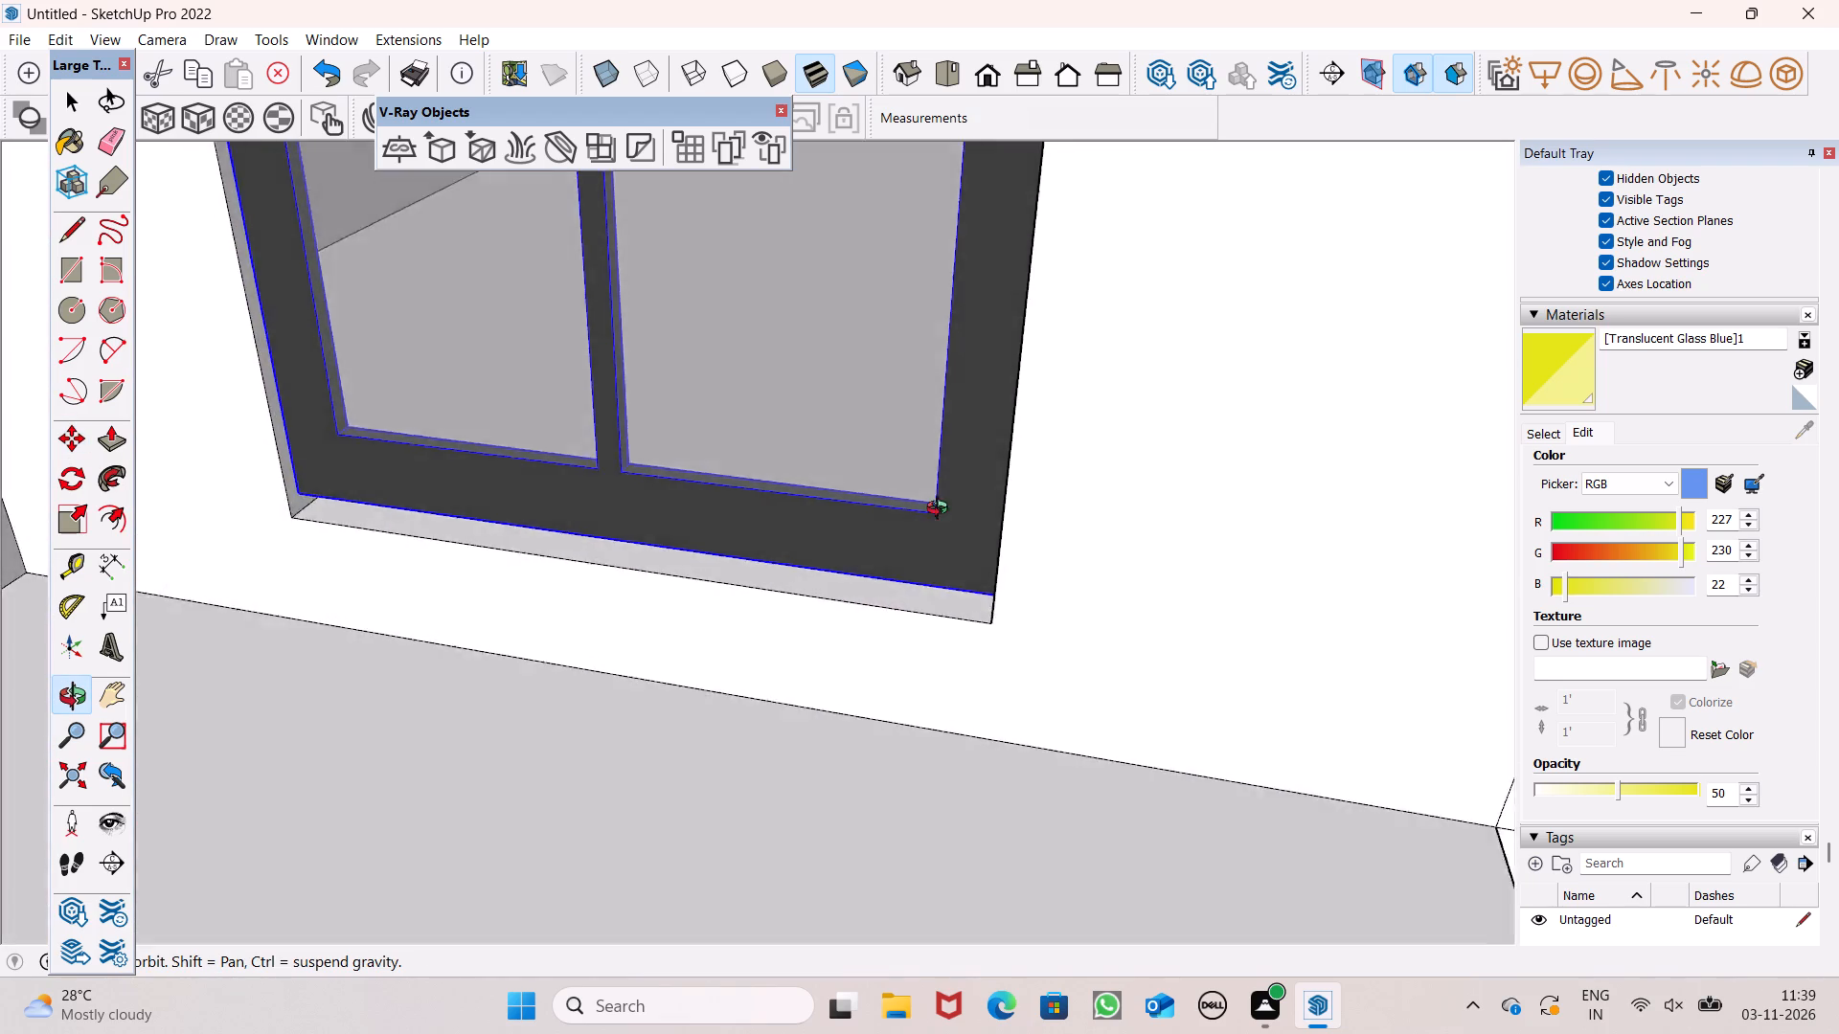
pyautogui.moveTo(942, 510); pyautogui.dragTo(1071, 622, button='middle')
pyautogui.scroll(6, 993, 600)
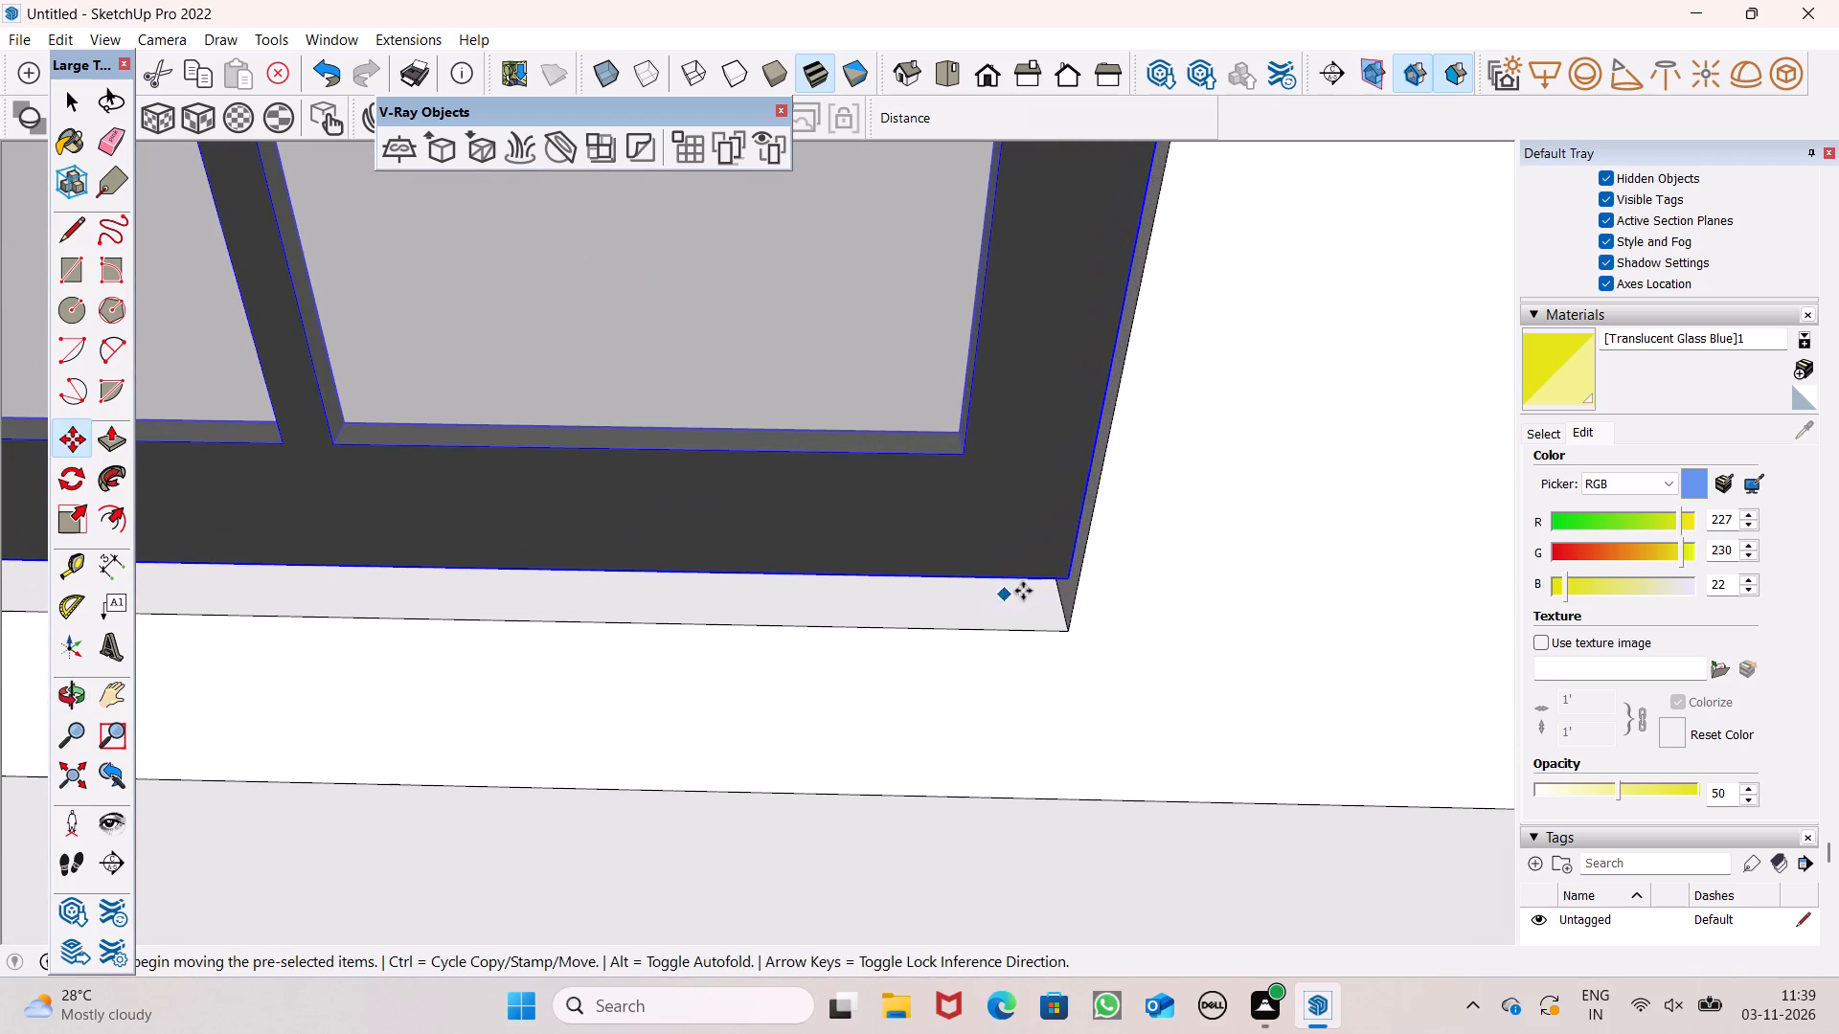
pyautogui.moveTo(1071, 578); pyautogui.dragTo(1062, 601)
# Nudge the third-opening window by its lower outer corner to refine its fit against the opening's edges.
pyautogui.scroll(-1, 1033, 567)
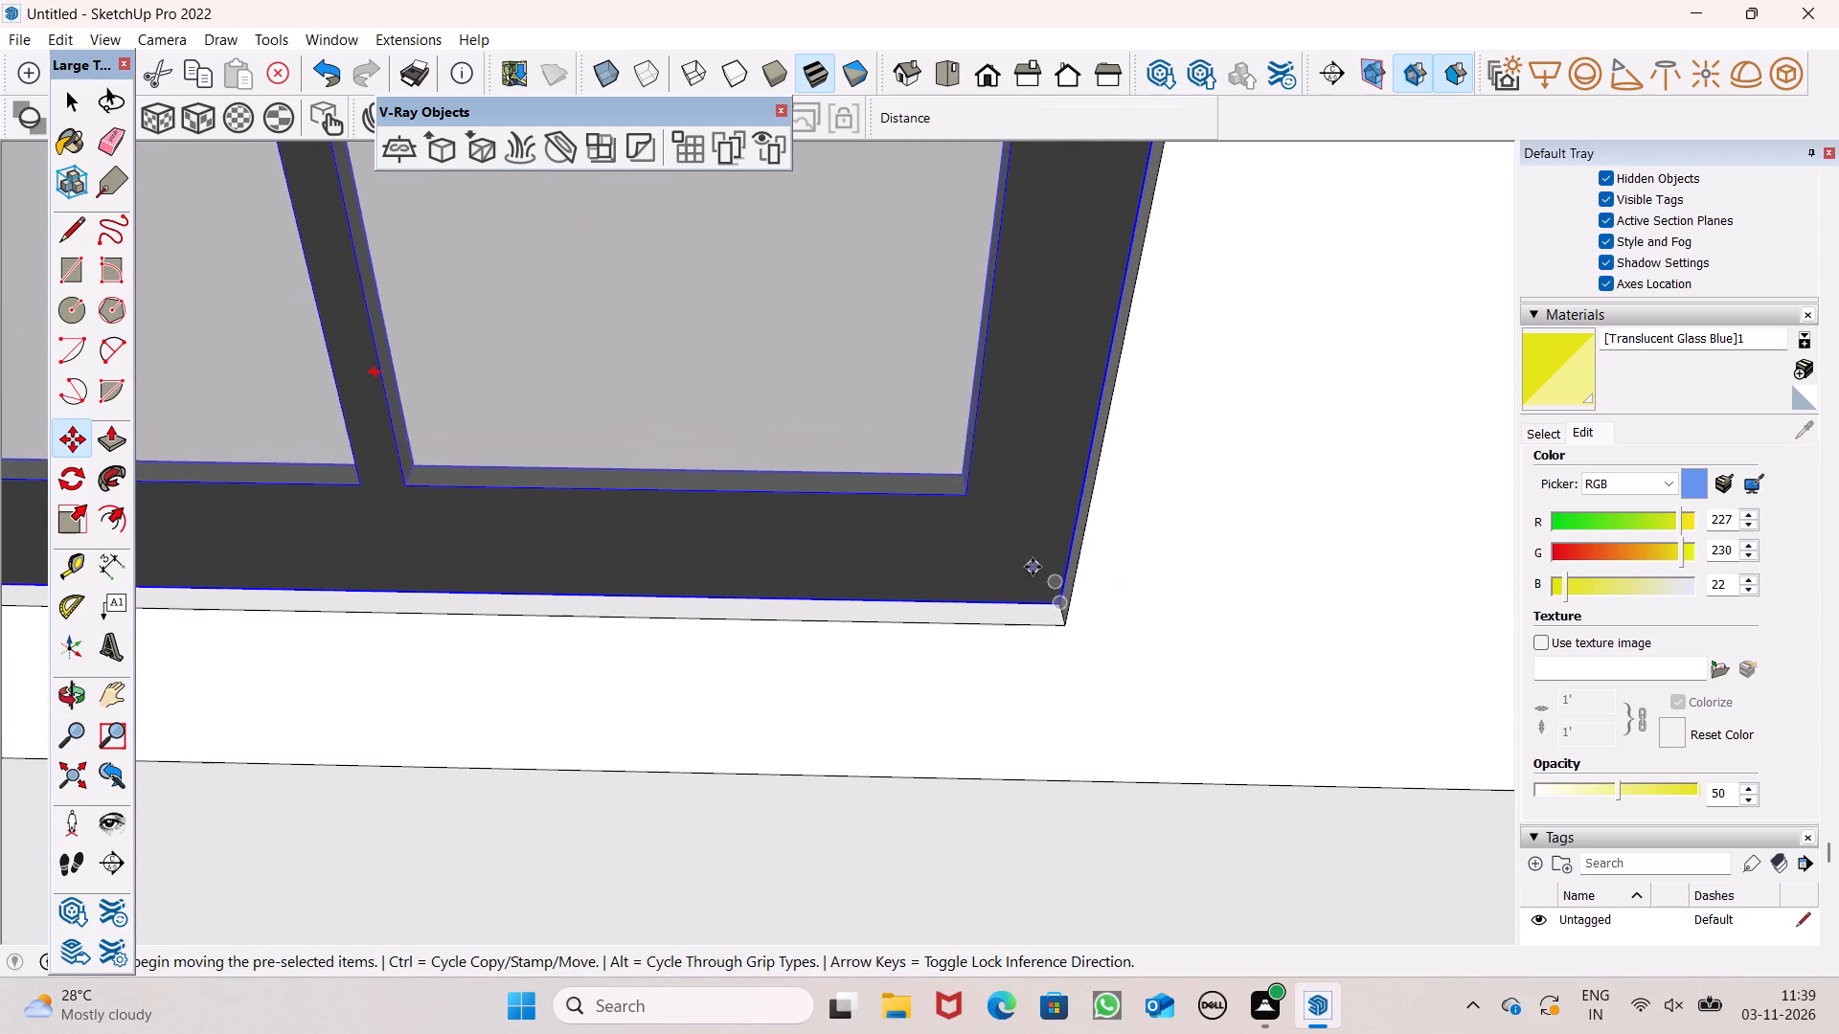
pyautogui.scroll(-1, 1033, 567)
pyautogui.moveTo(1054, 618); pyautogui.dragTo(1007, 388, button='middle')
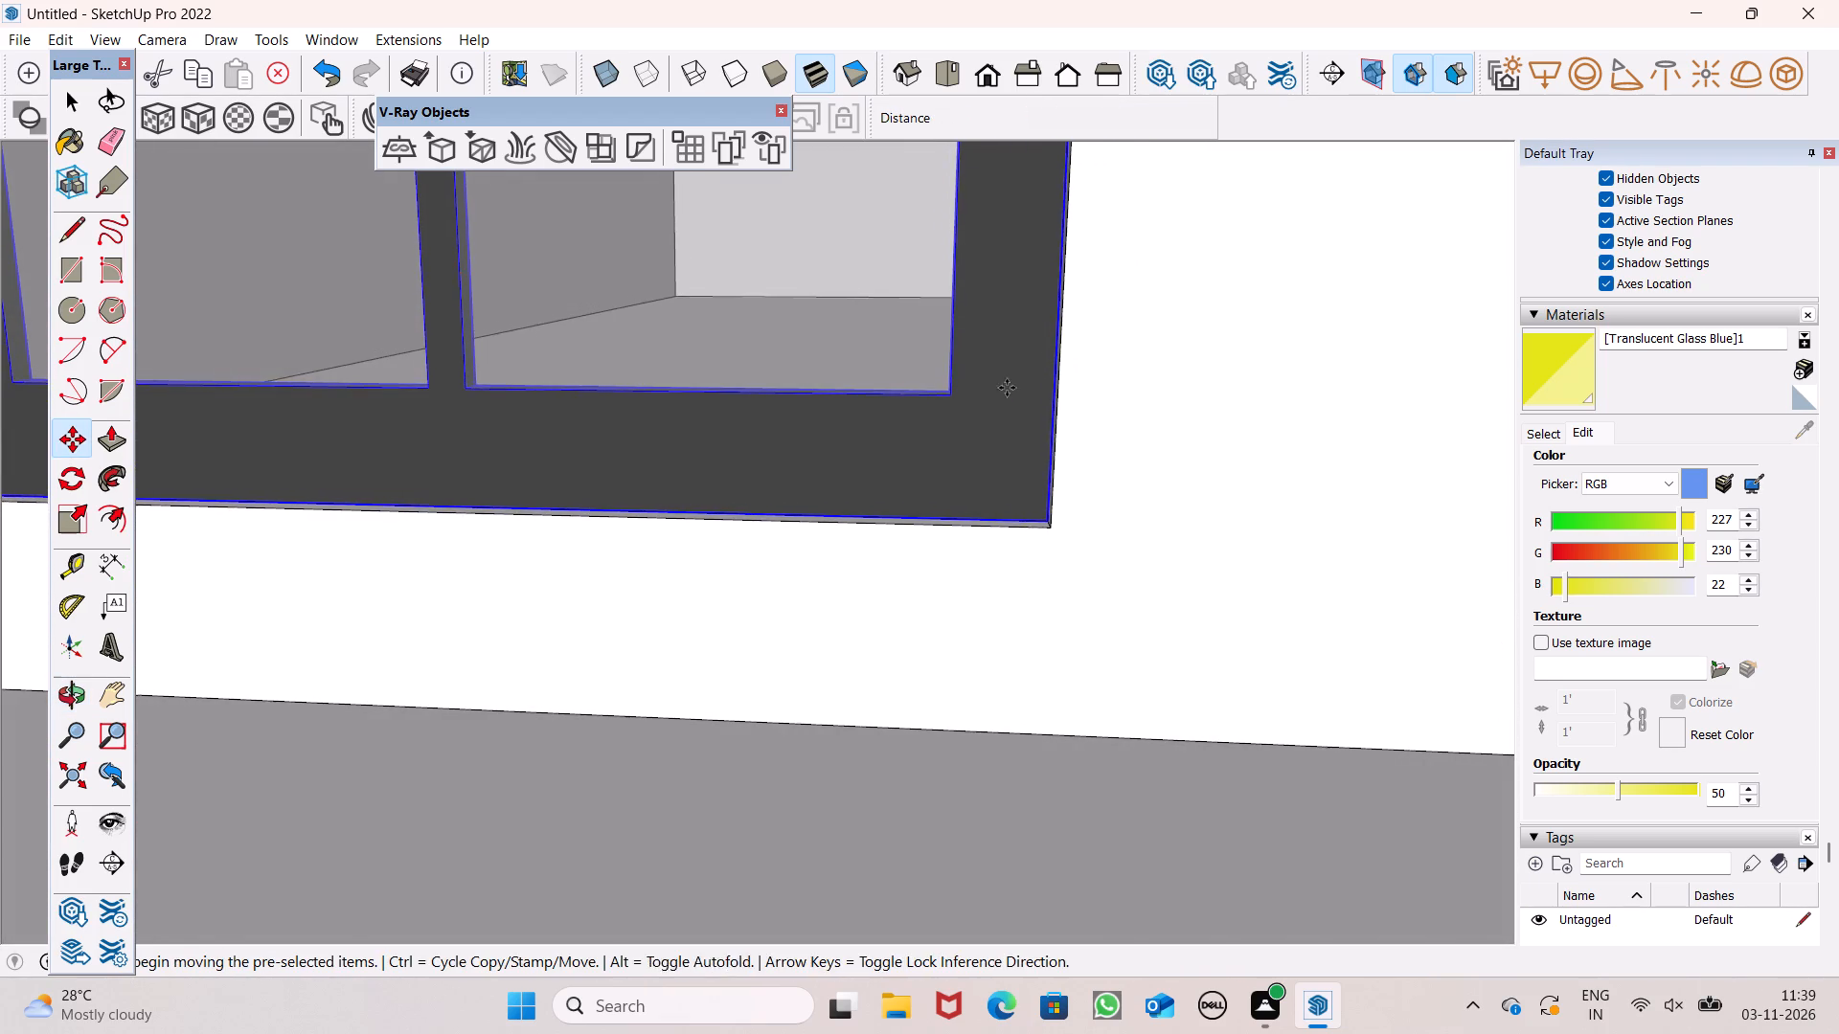
pyautogui.scroll(-6, 1072, 441)
pyautogui.moveTo(1085, 508); pyautogui.dragTo(1000, 560, button='middle')
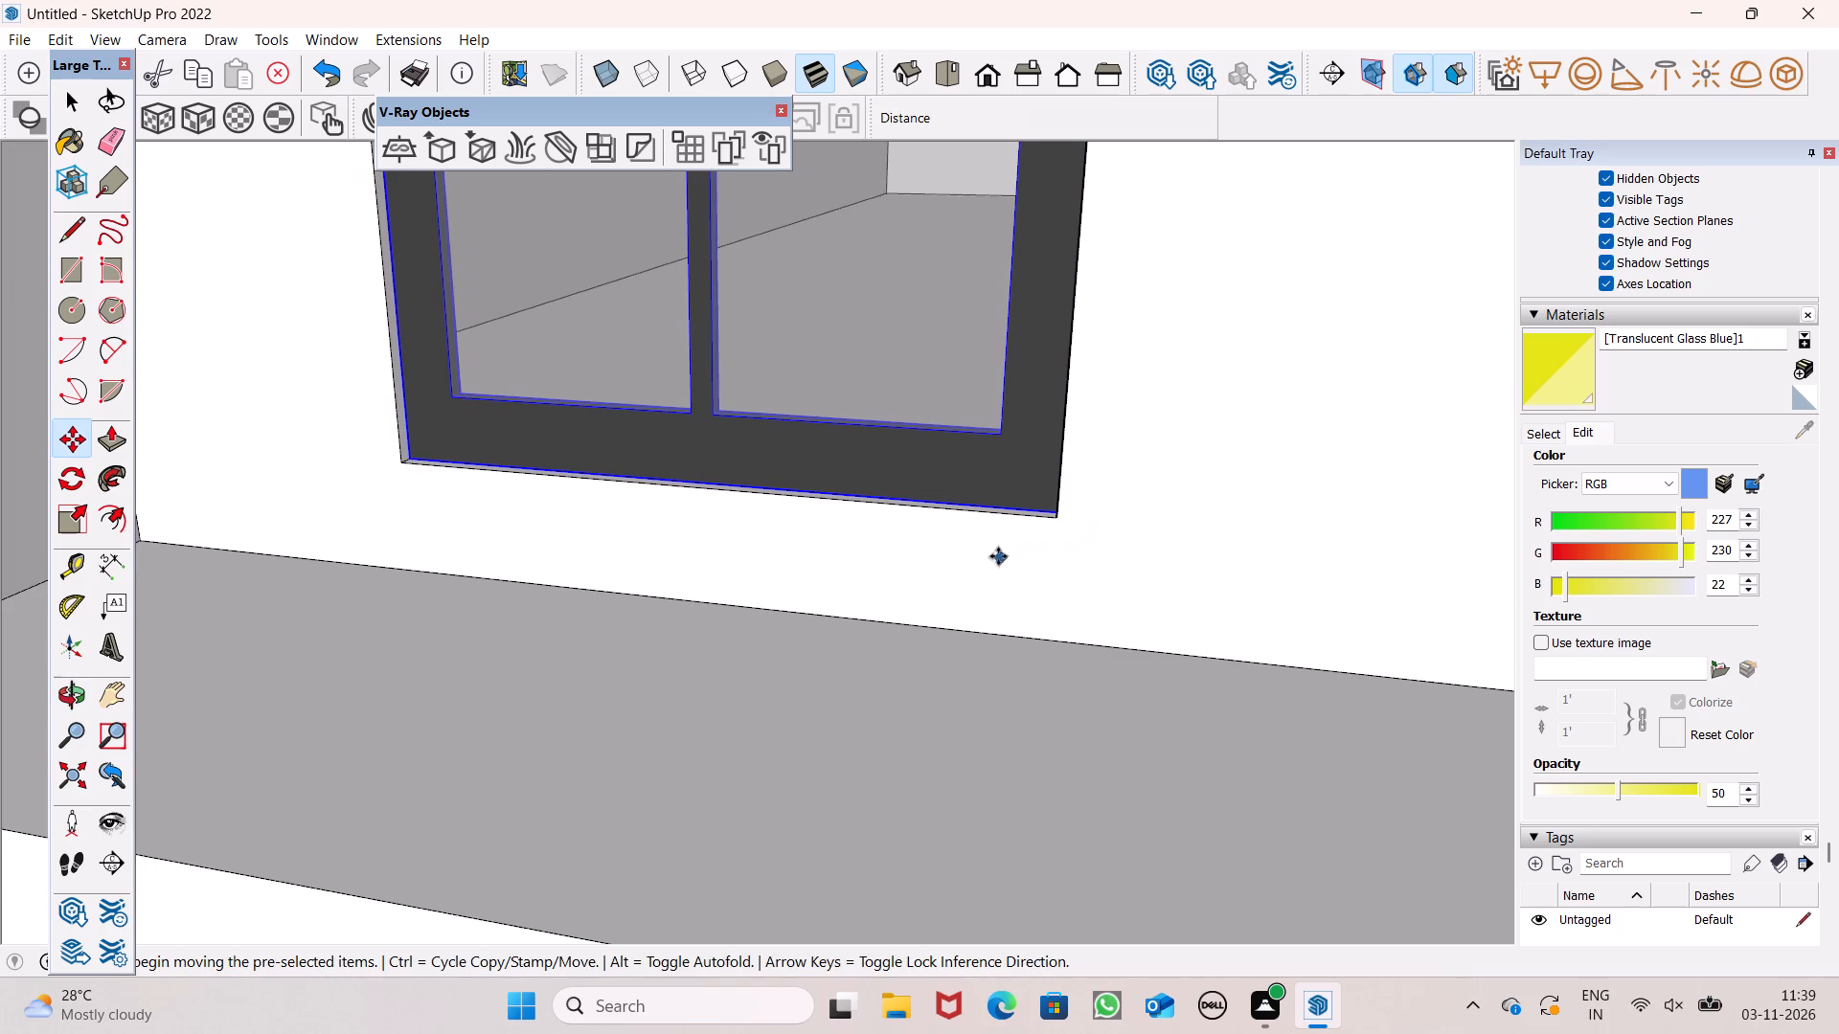
pyautogui.scroll(8, 998, 514)
pyautogui.moveTo(1039, 533); pyautogui.dragTo(1065, 703, button='middle')
pyautogui.scroll(8, 1040, 536)
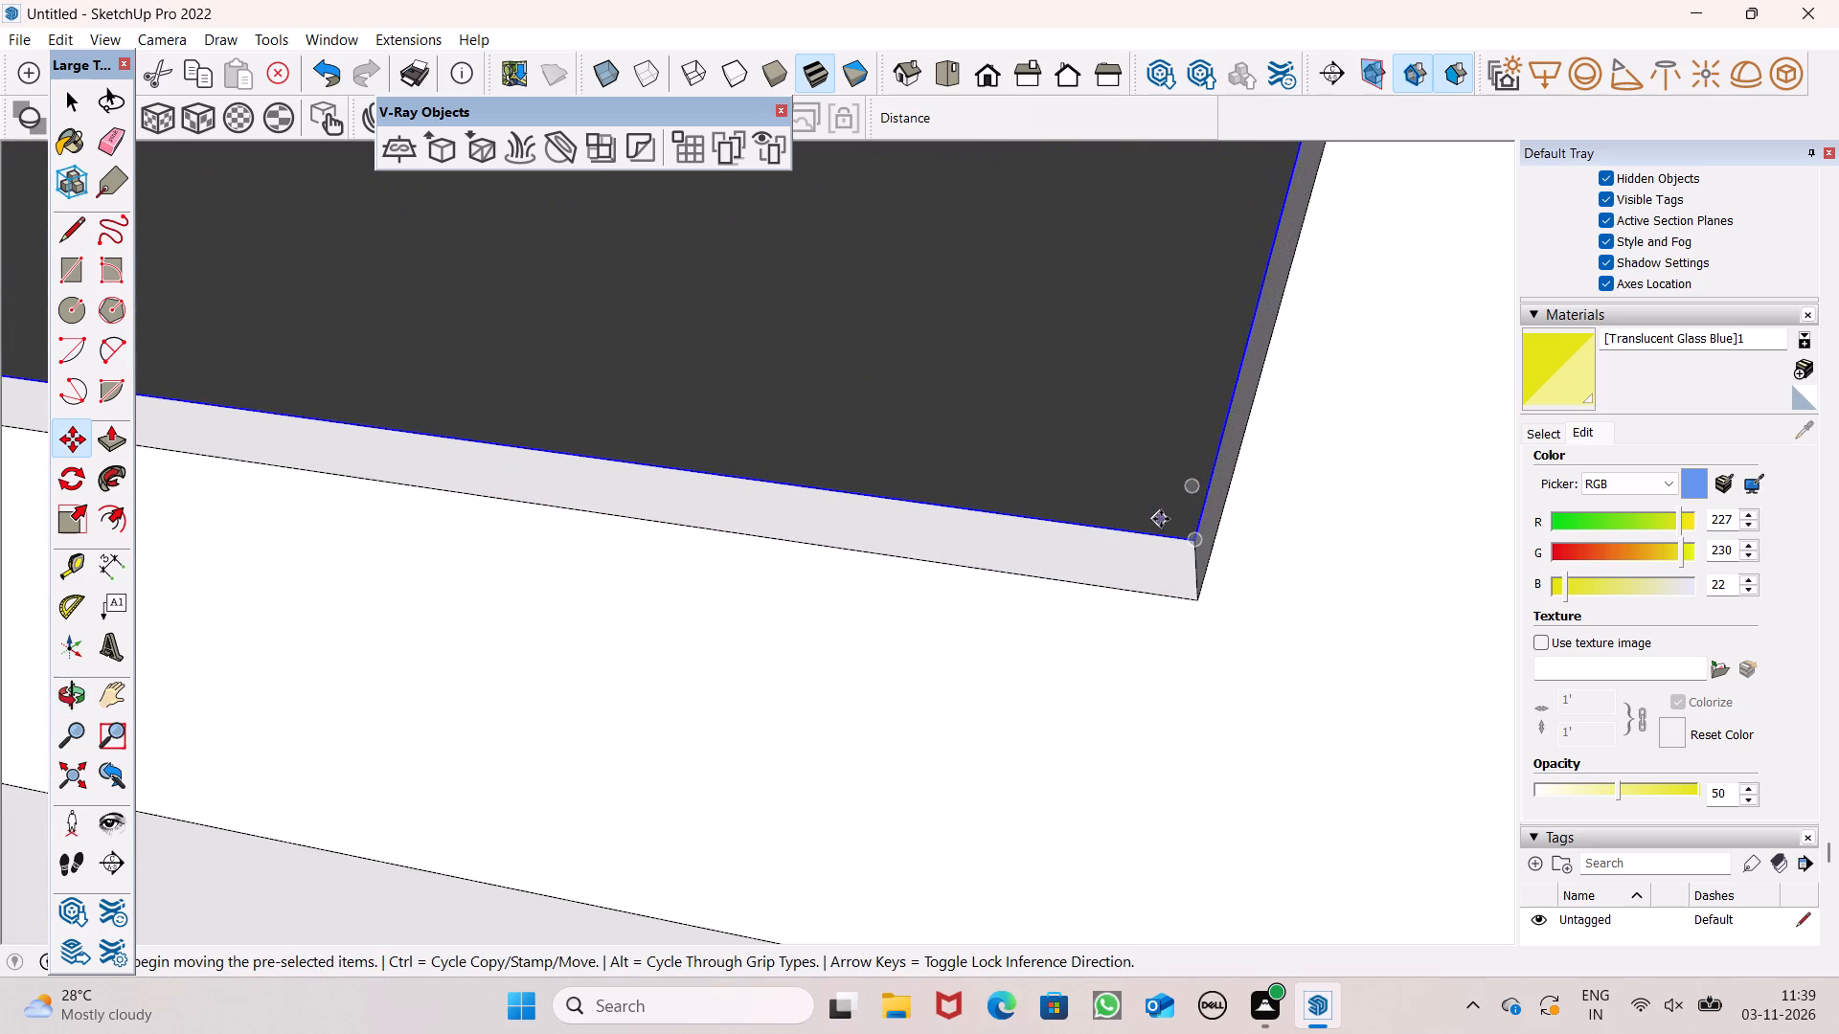
pyautogui.moveTo(1201, 545); pyautogui.dragTo(1222, 537)
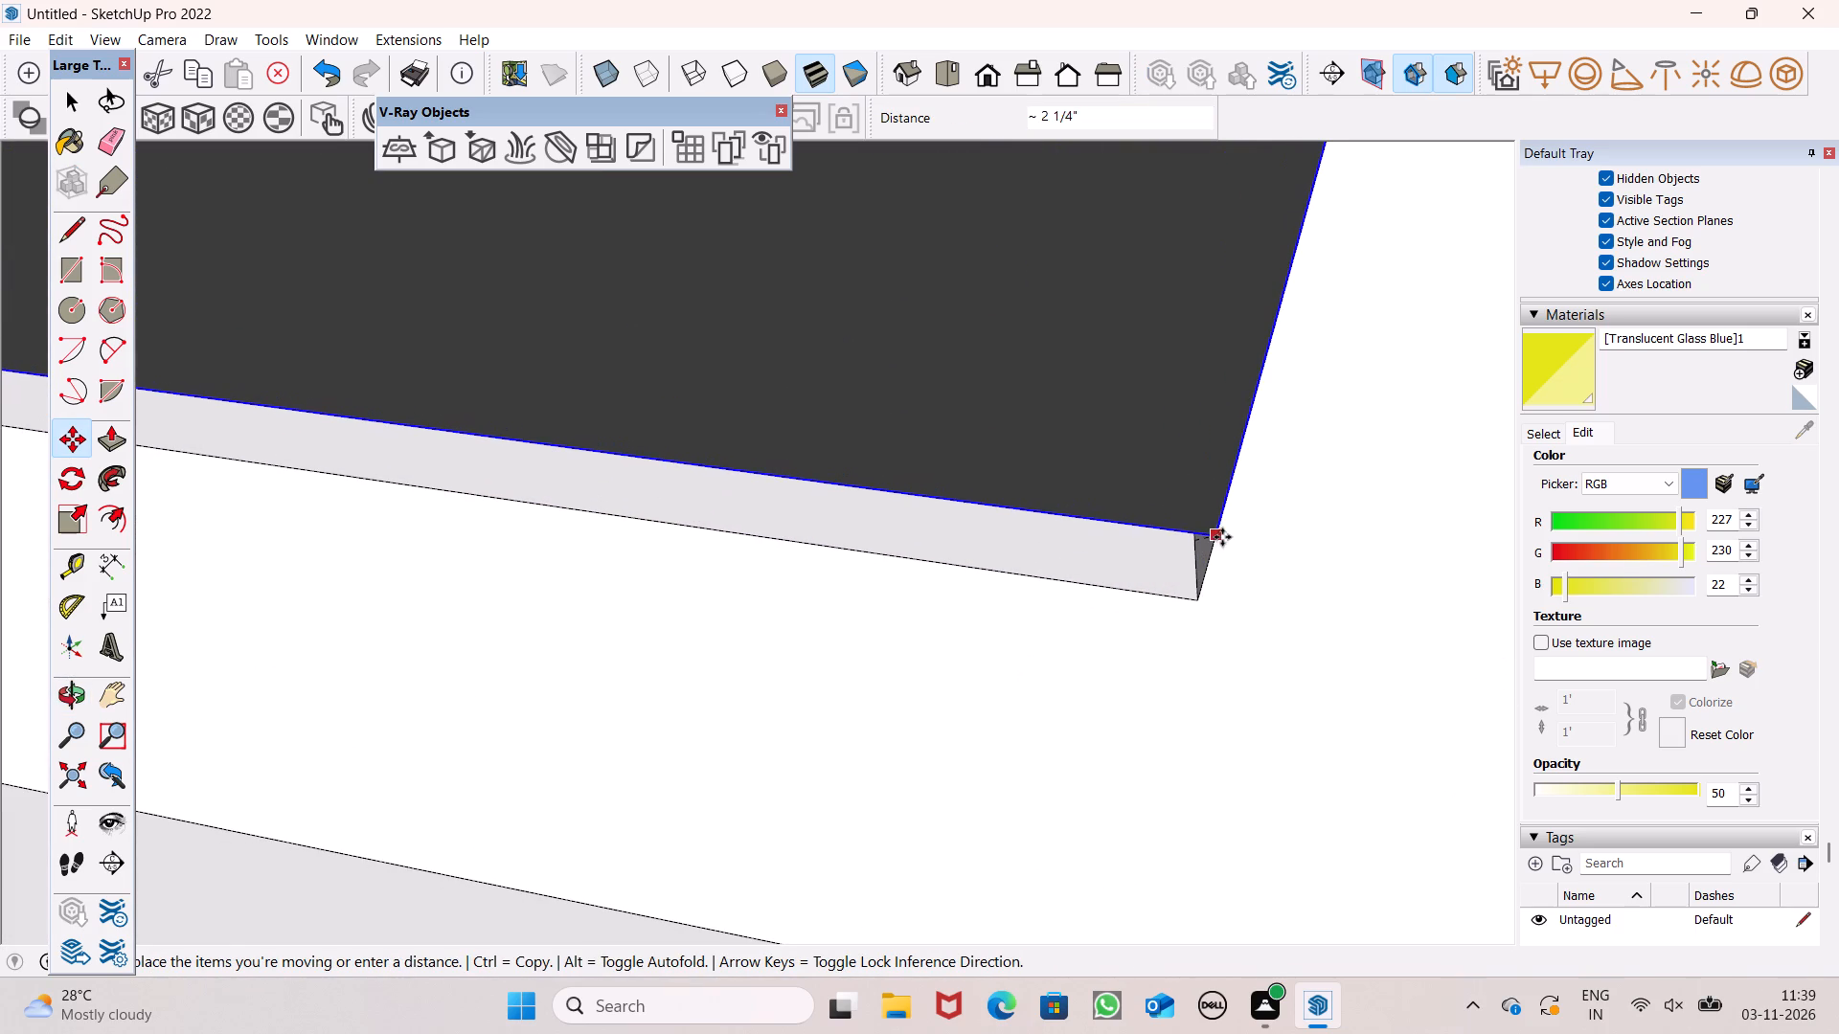
pyautogui.moveTo(1222, 537); pyautogui.dragTo(1190, 550)
# Examine the third-opening window's bottom edge up close and the right outer column within the whole facade.
pyautogui.scroll(-6, 1176, 540)
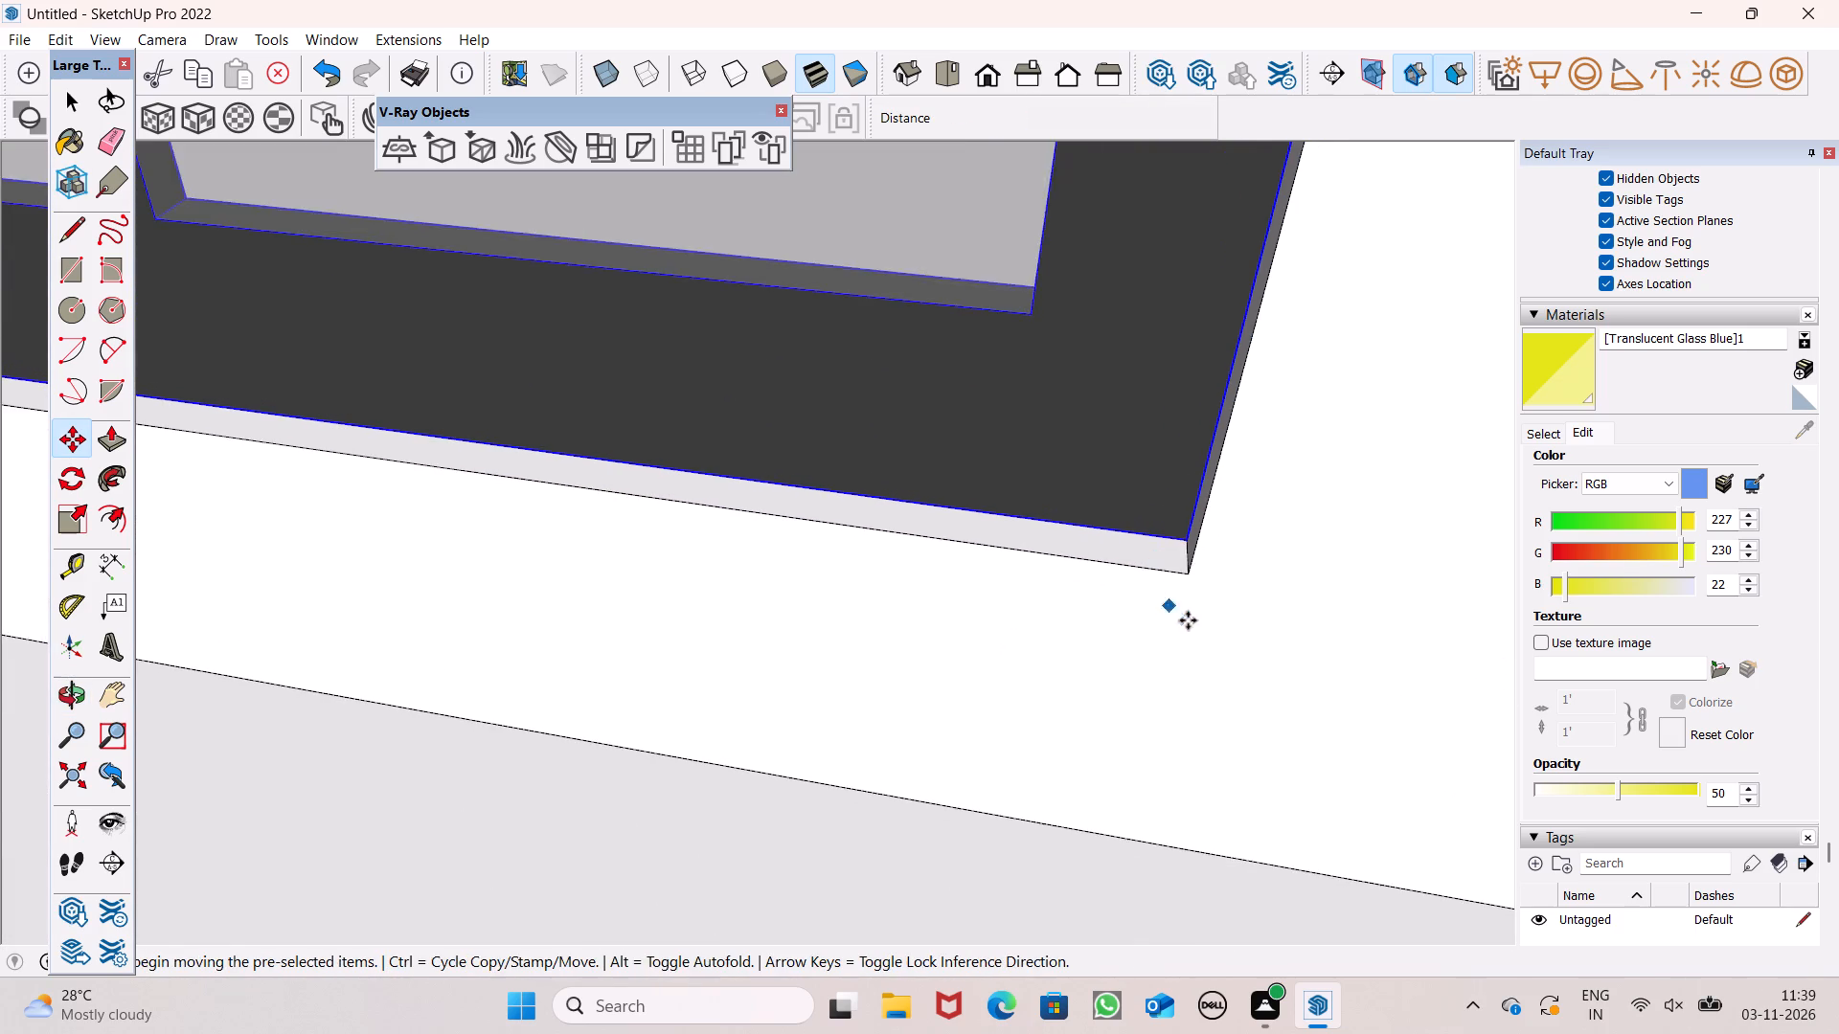
pyautogui.moveTo(1196, 618); pyautogui.dragTo(1293, 369, button='middle')
pyautogui.press('space')
pyautogui.scroll(-5, 1131, 386)
pyautogui.moveTo(1149, 452); pyautogui.dragTo(987, 522, button='middle')
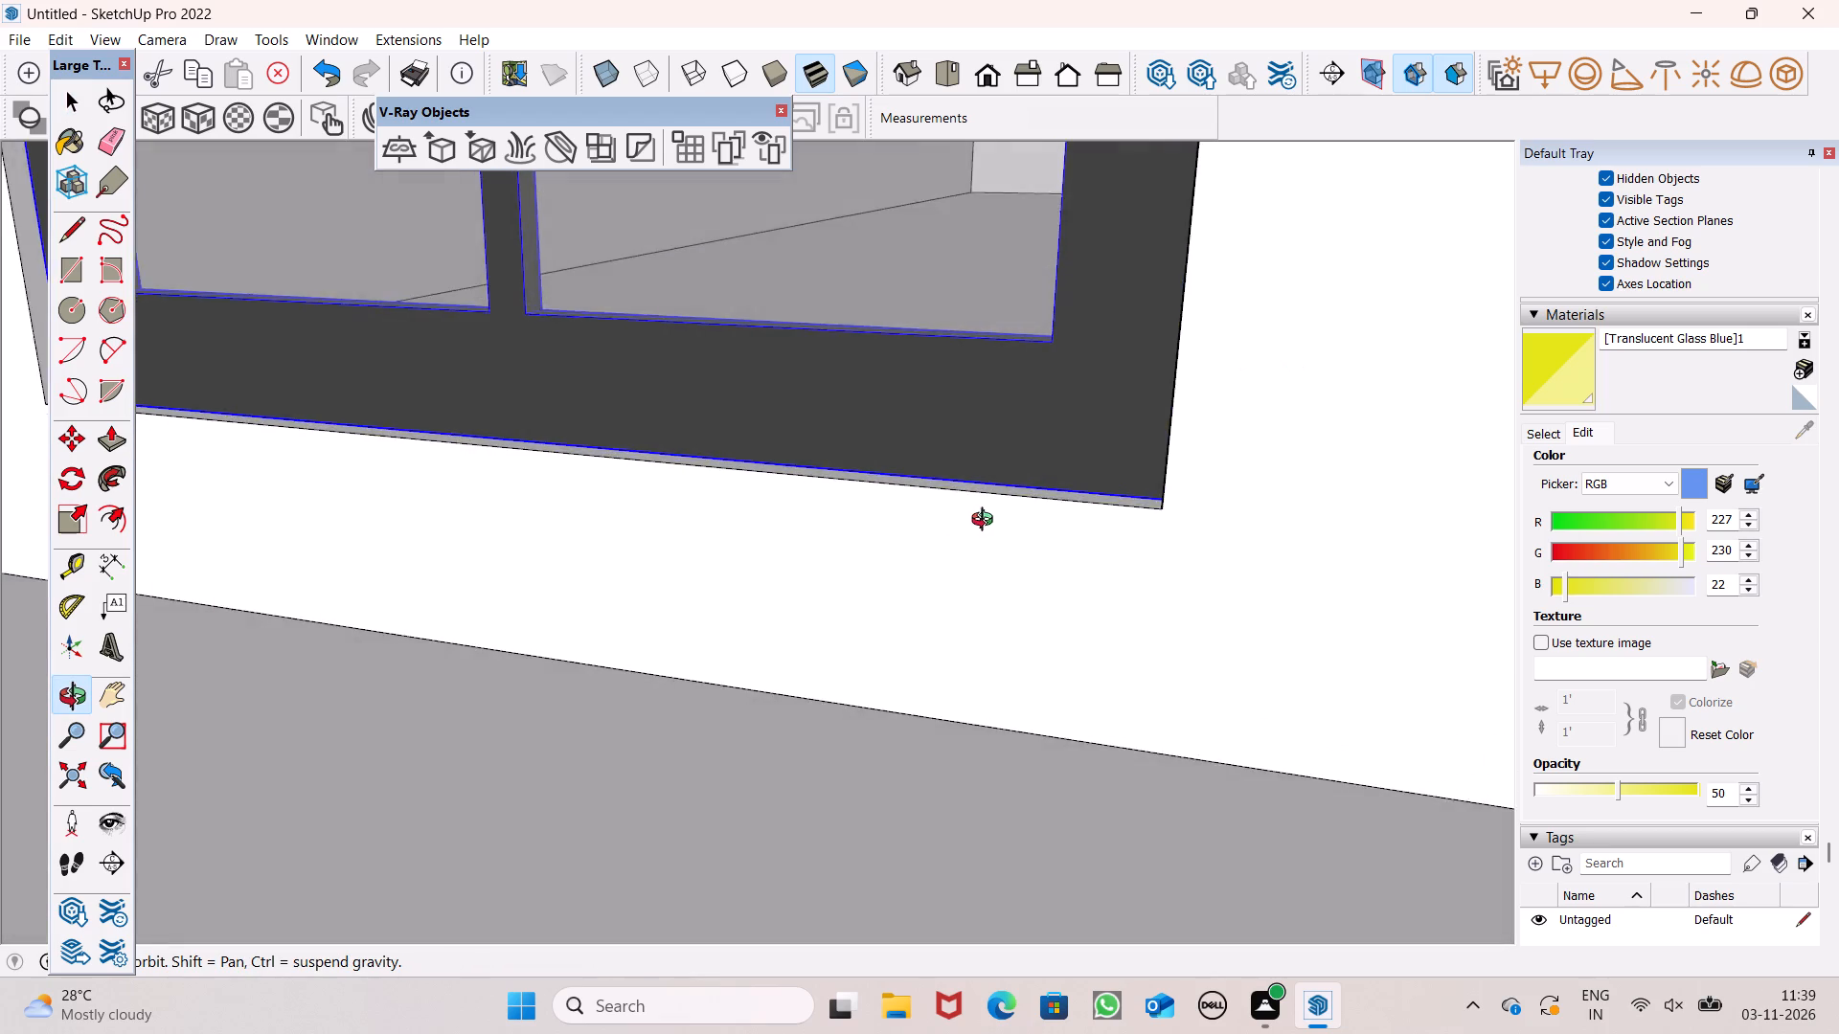
pyautogui.moveTo(987, 522); pyautogui.dragTo(812, 438, button='middle')
pyautogui.scroll(1, 812, 438)
pyautogui.scroll(7, 702, 422)
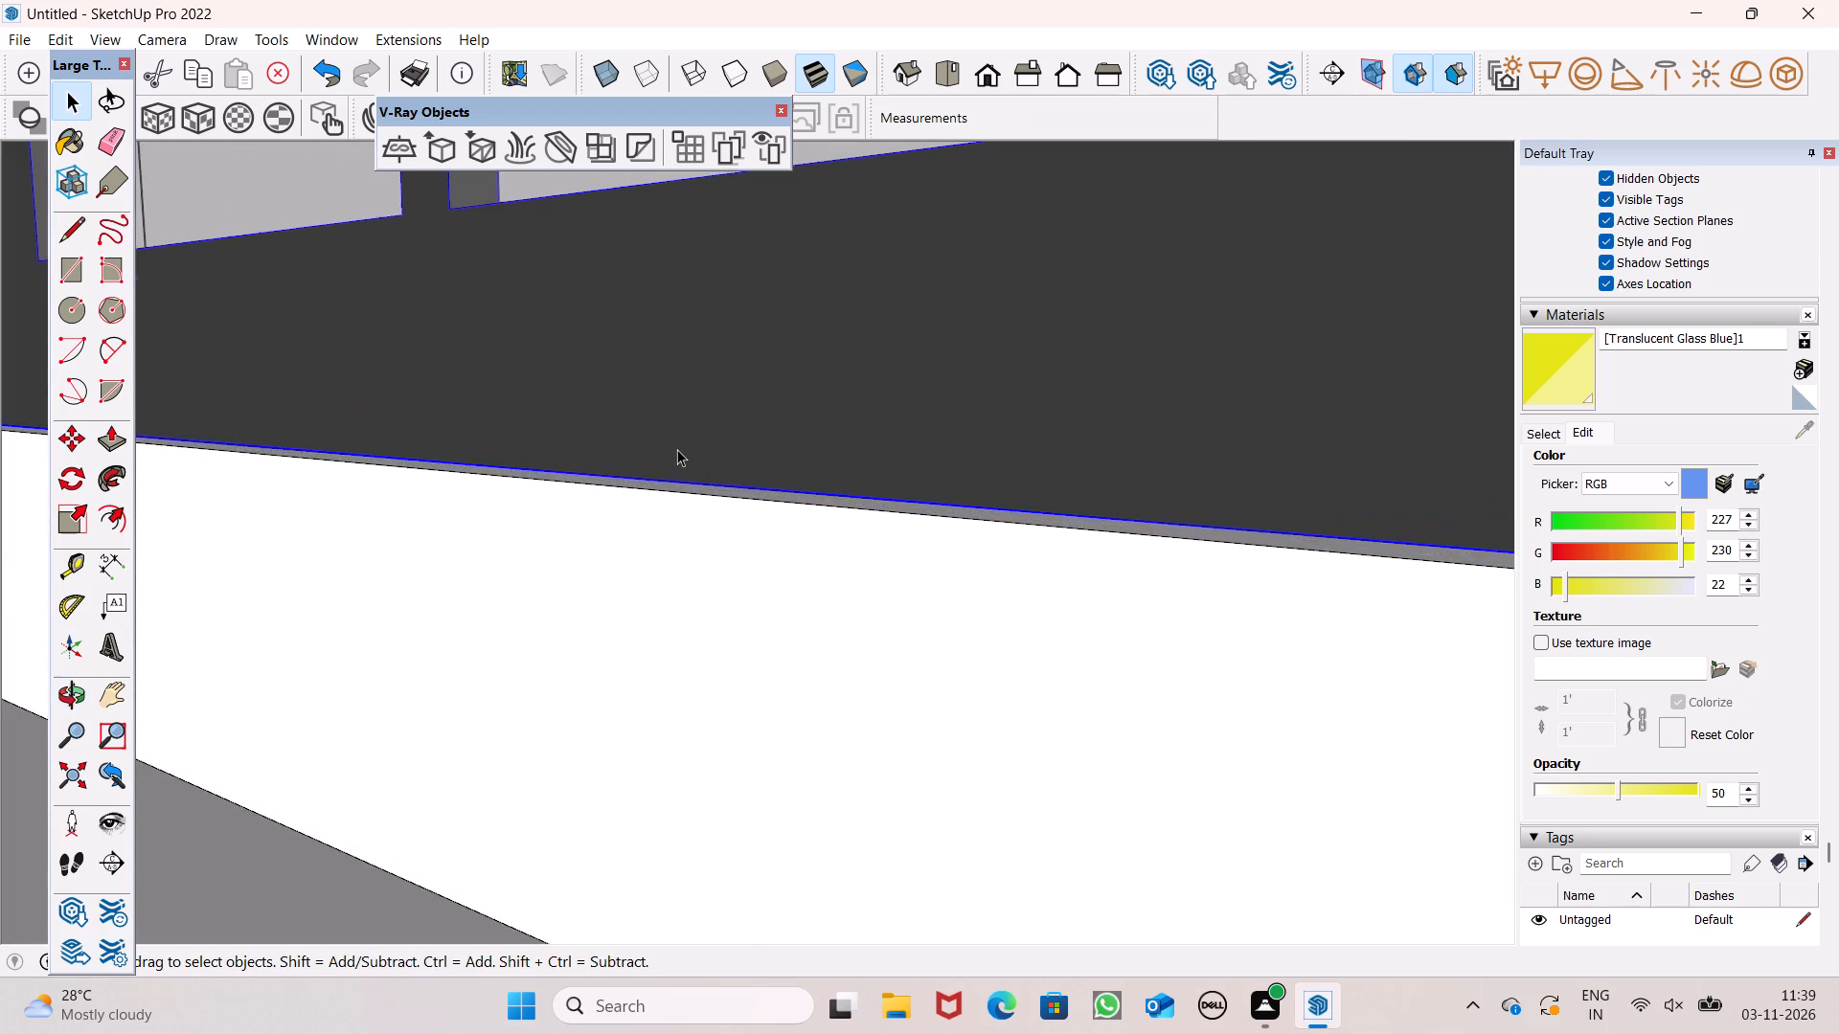
pyautogui.scroll(-5, 971, 461)
pyautogui.moveTo(992, 485); pyautogui.dragTo(1164, 573, button='middle')
pyautogui.scroll(1, 1164, 573)
pyautogui.scroll(-5, 915, 494)
pyautogui.scroll(-4, 815, 528)
pyautogui.scroll(-12, 593, 534)
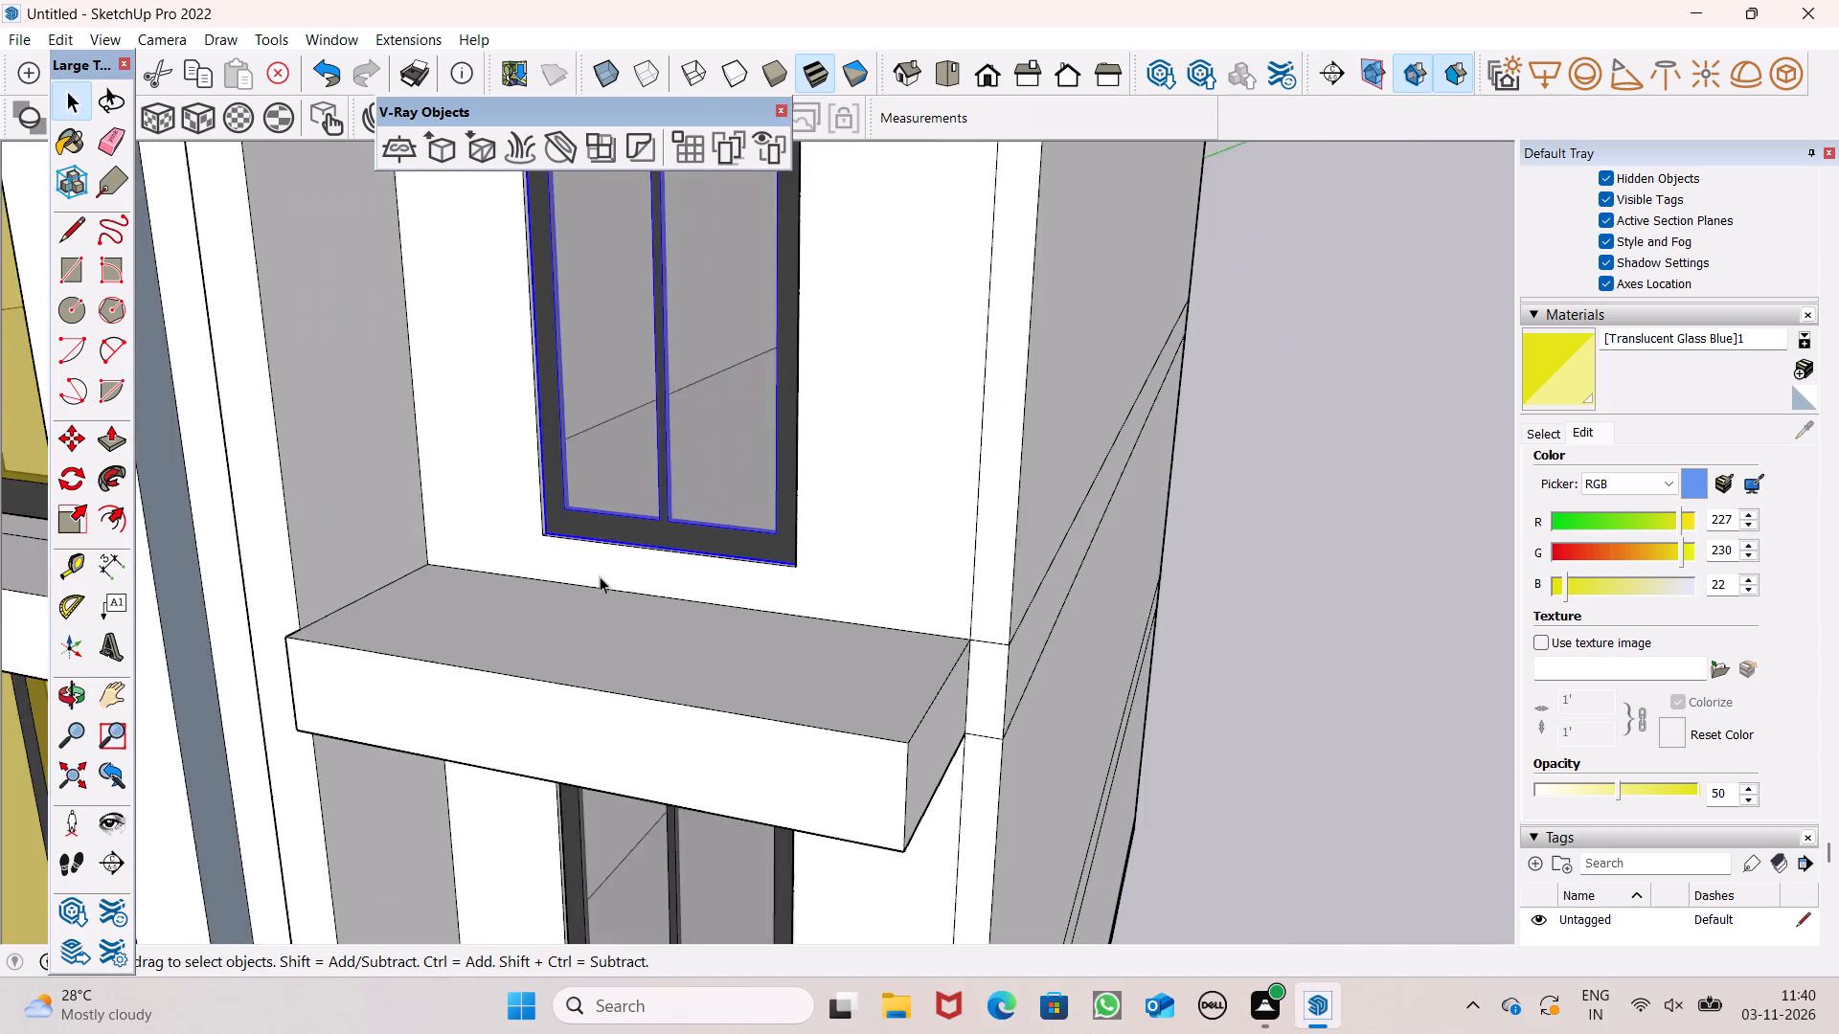
pyautogui.moveTo(646, 590); pyautogui.dragTo(791, 584, button='middle')
pyautogui.scroll(-19, 739, 558)
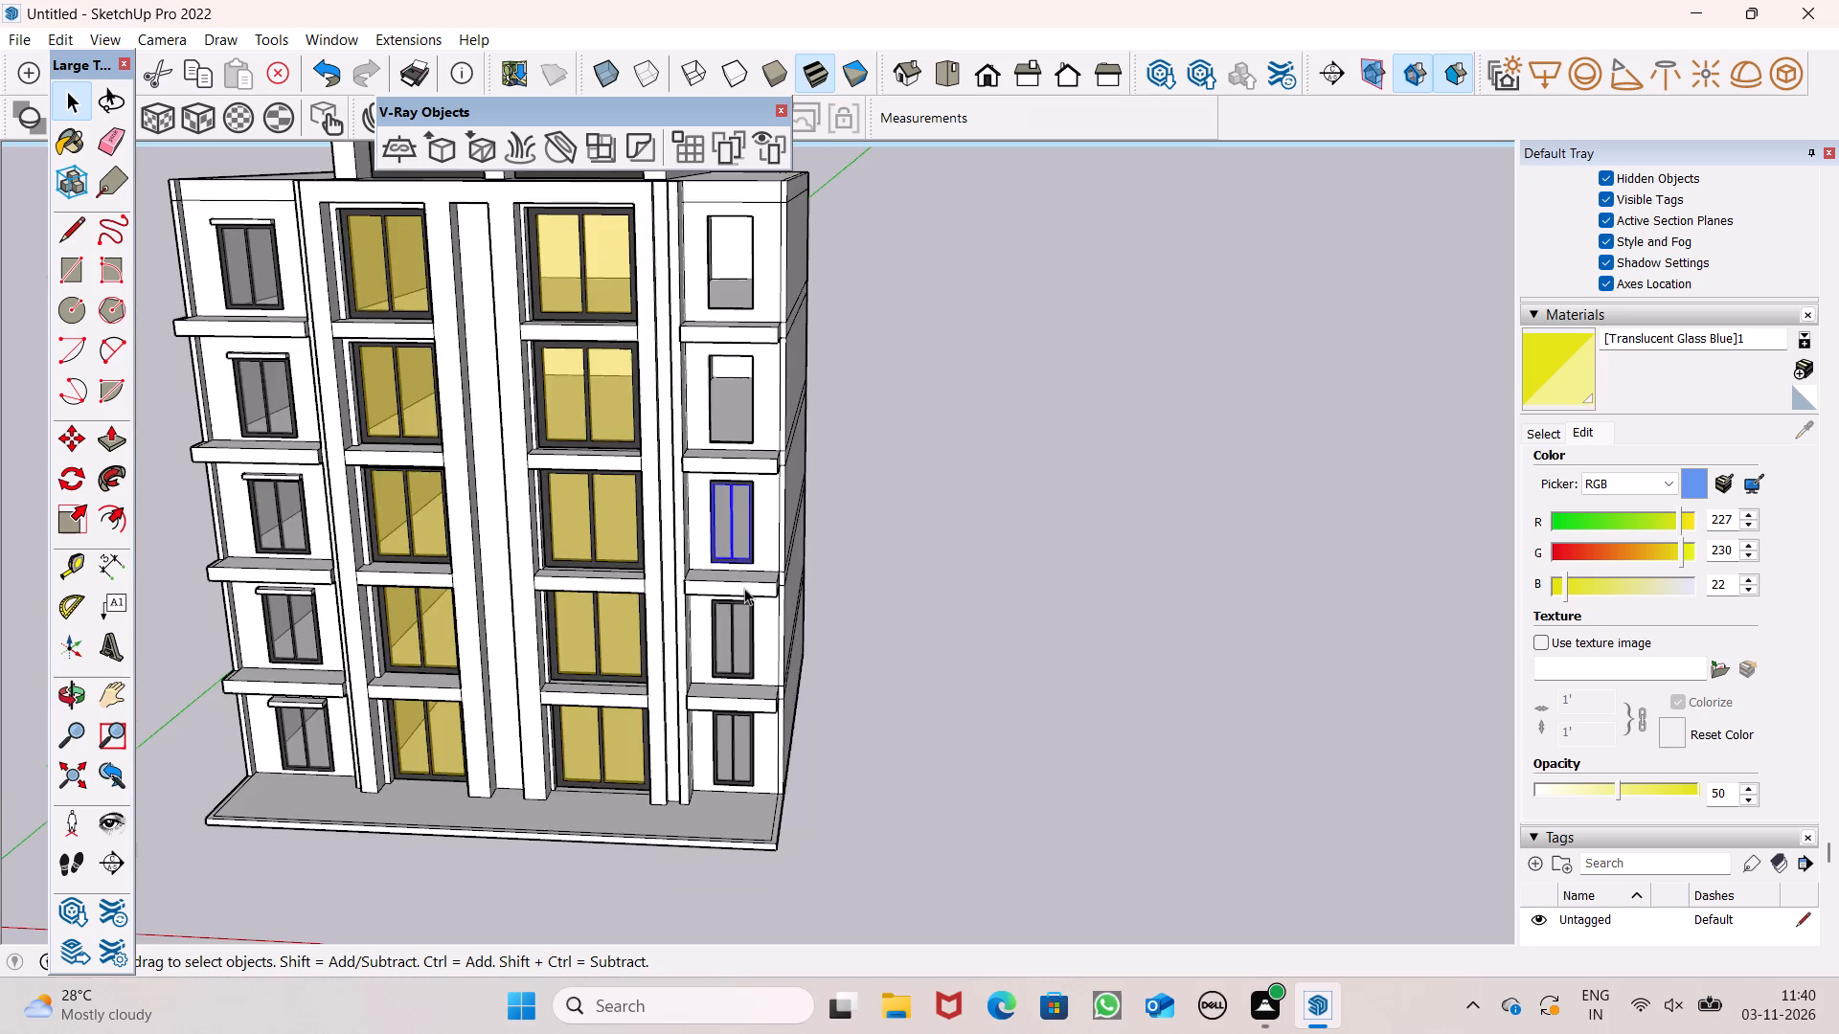
# Copy the third right outer window straight up into the fourth opening of the same column.
pyautogui.scroll(7, 701, 379)
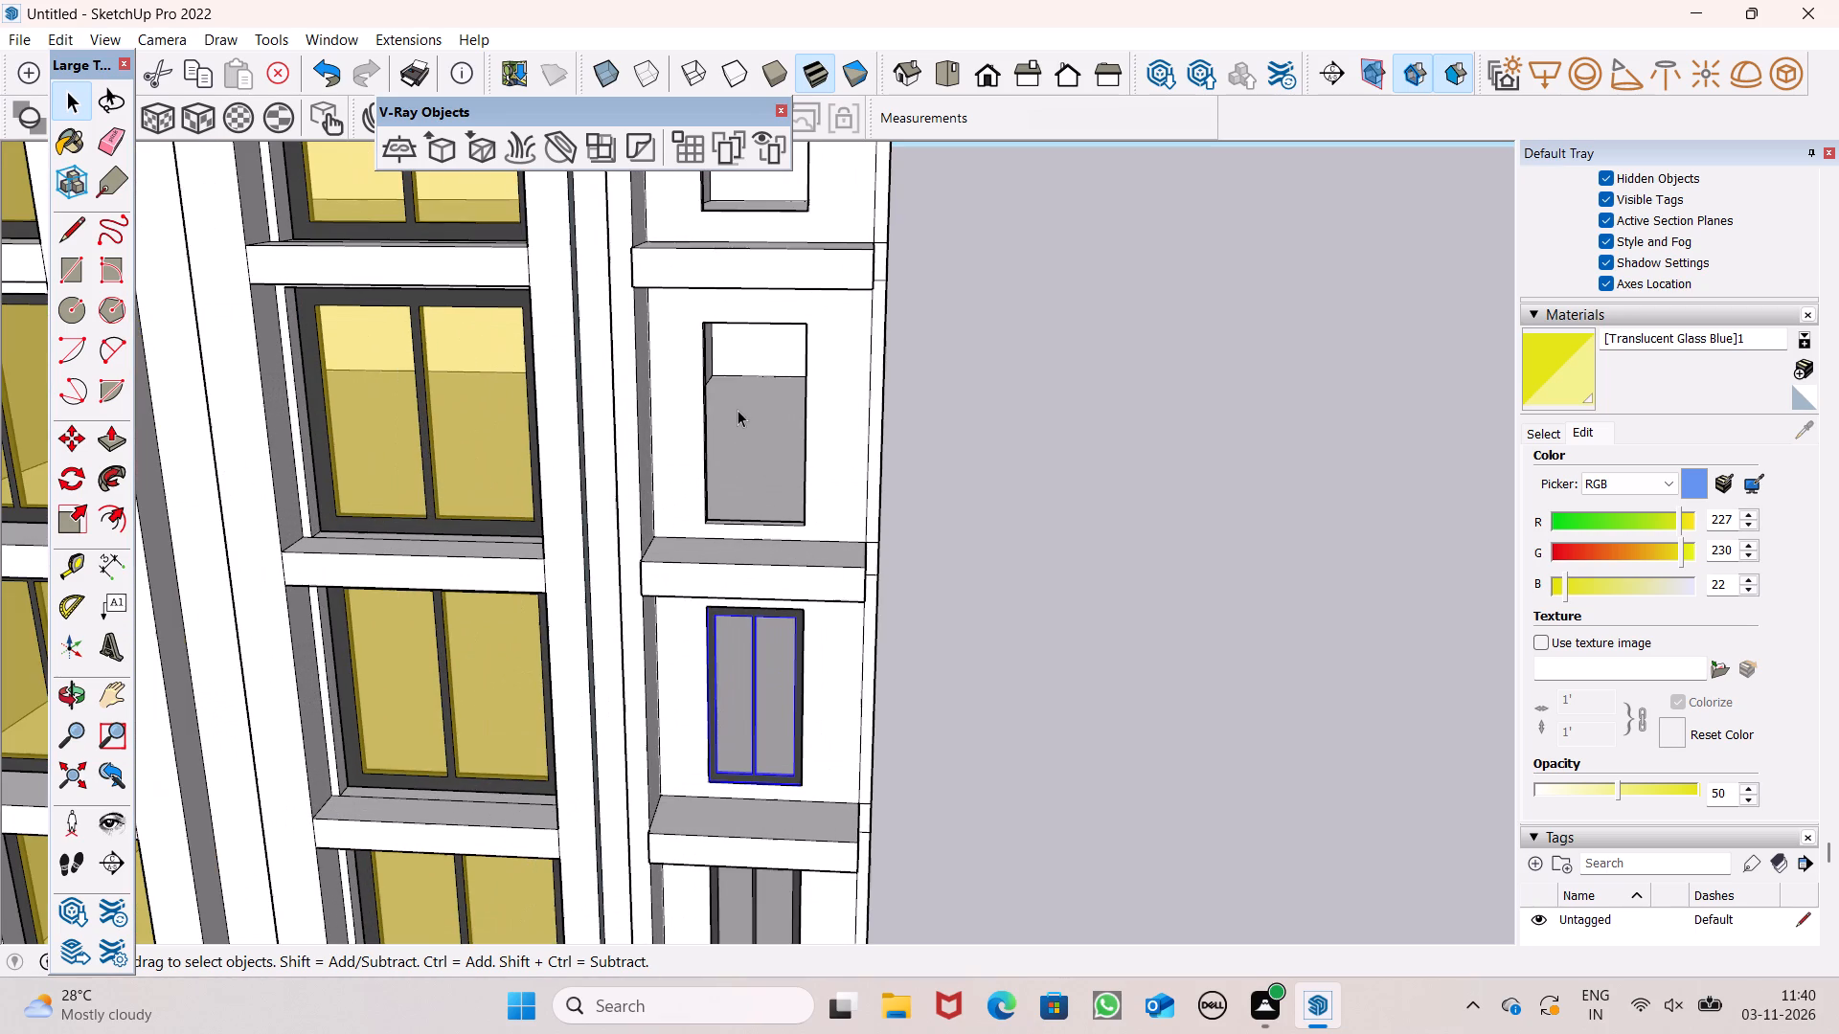
pyautogui.press('m')
pyautogui.press('Return')
pyautogui.scroll(3, 773, 564)
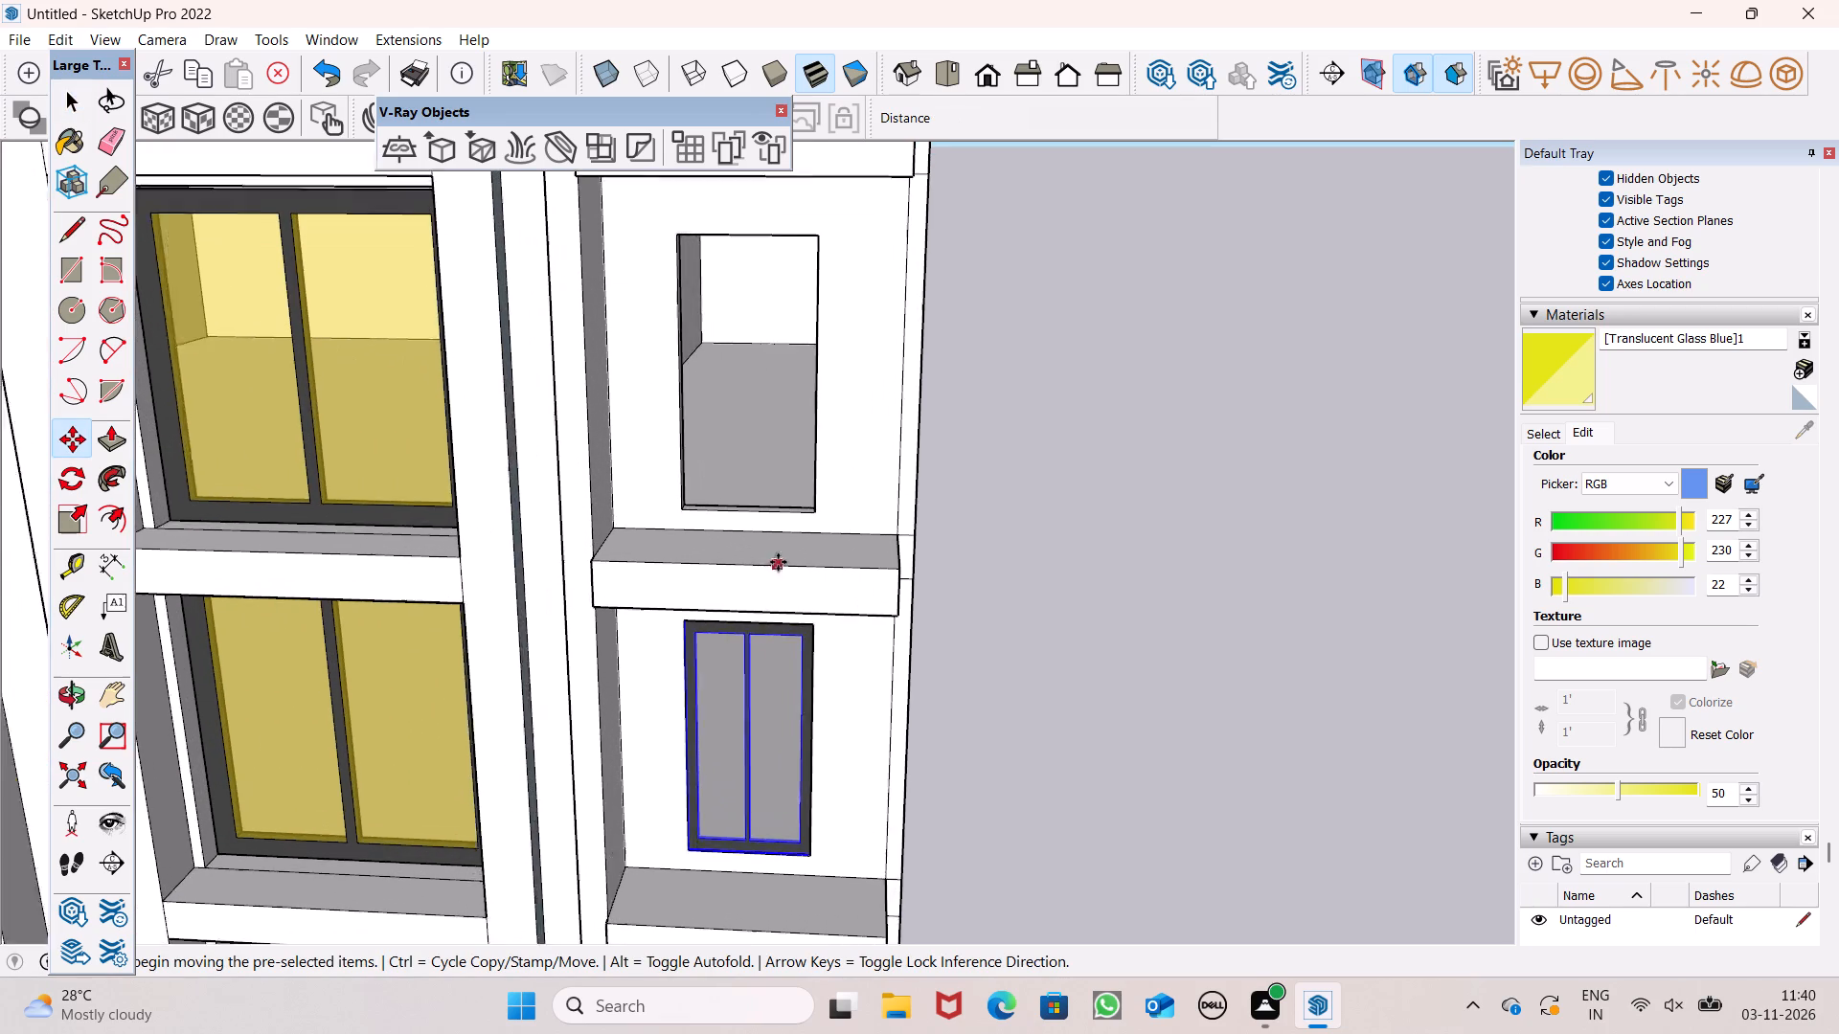
pyautogui.scroll(1, 778, 562)
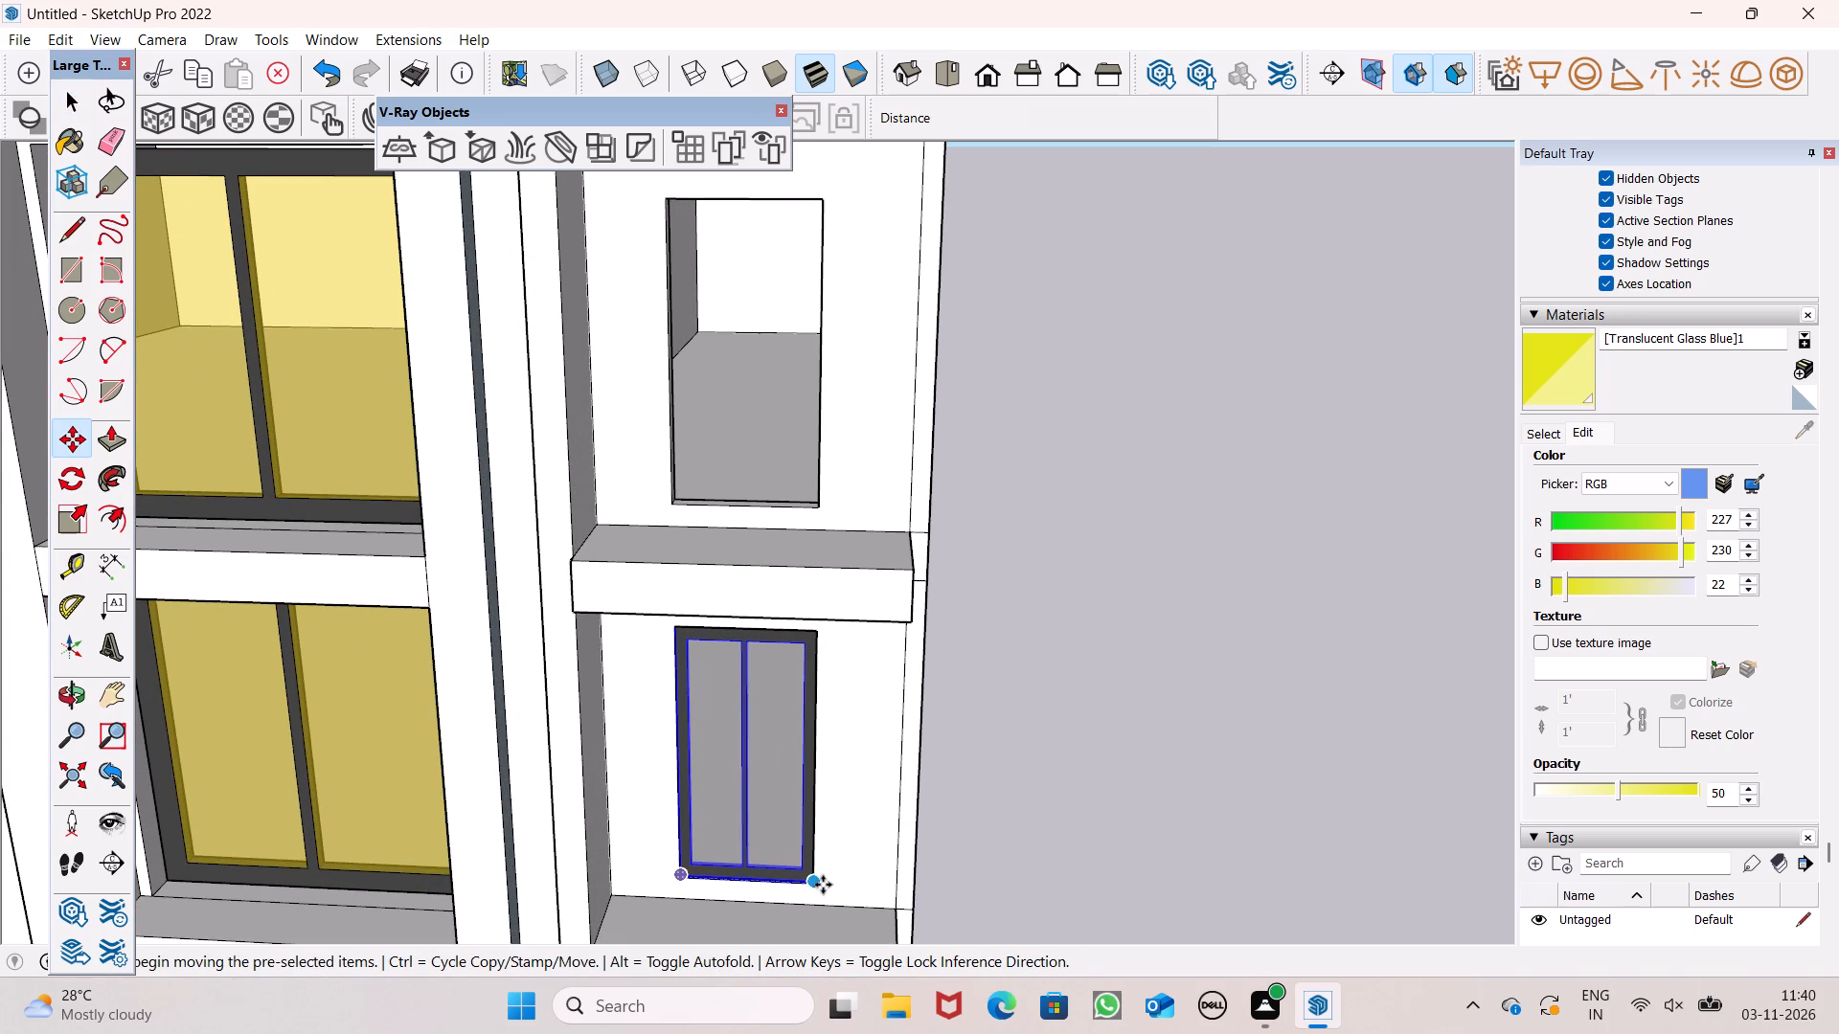
pyautogui.moveTo(812, 882); pyautogui.dragTo(792, 542)
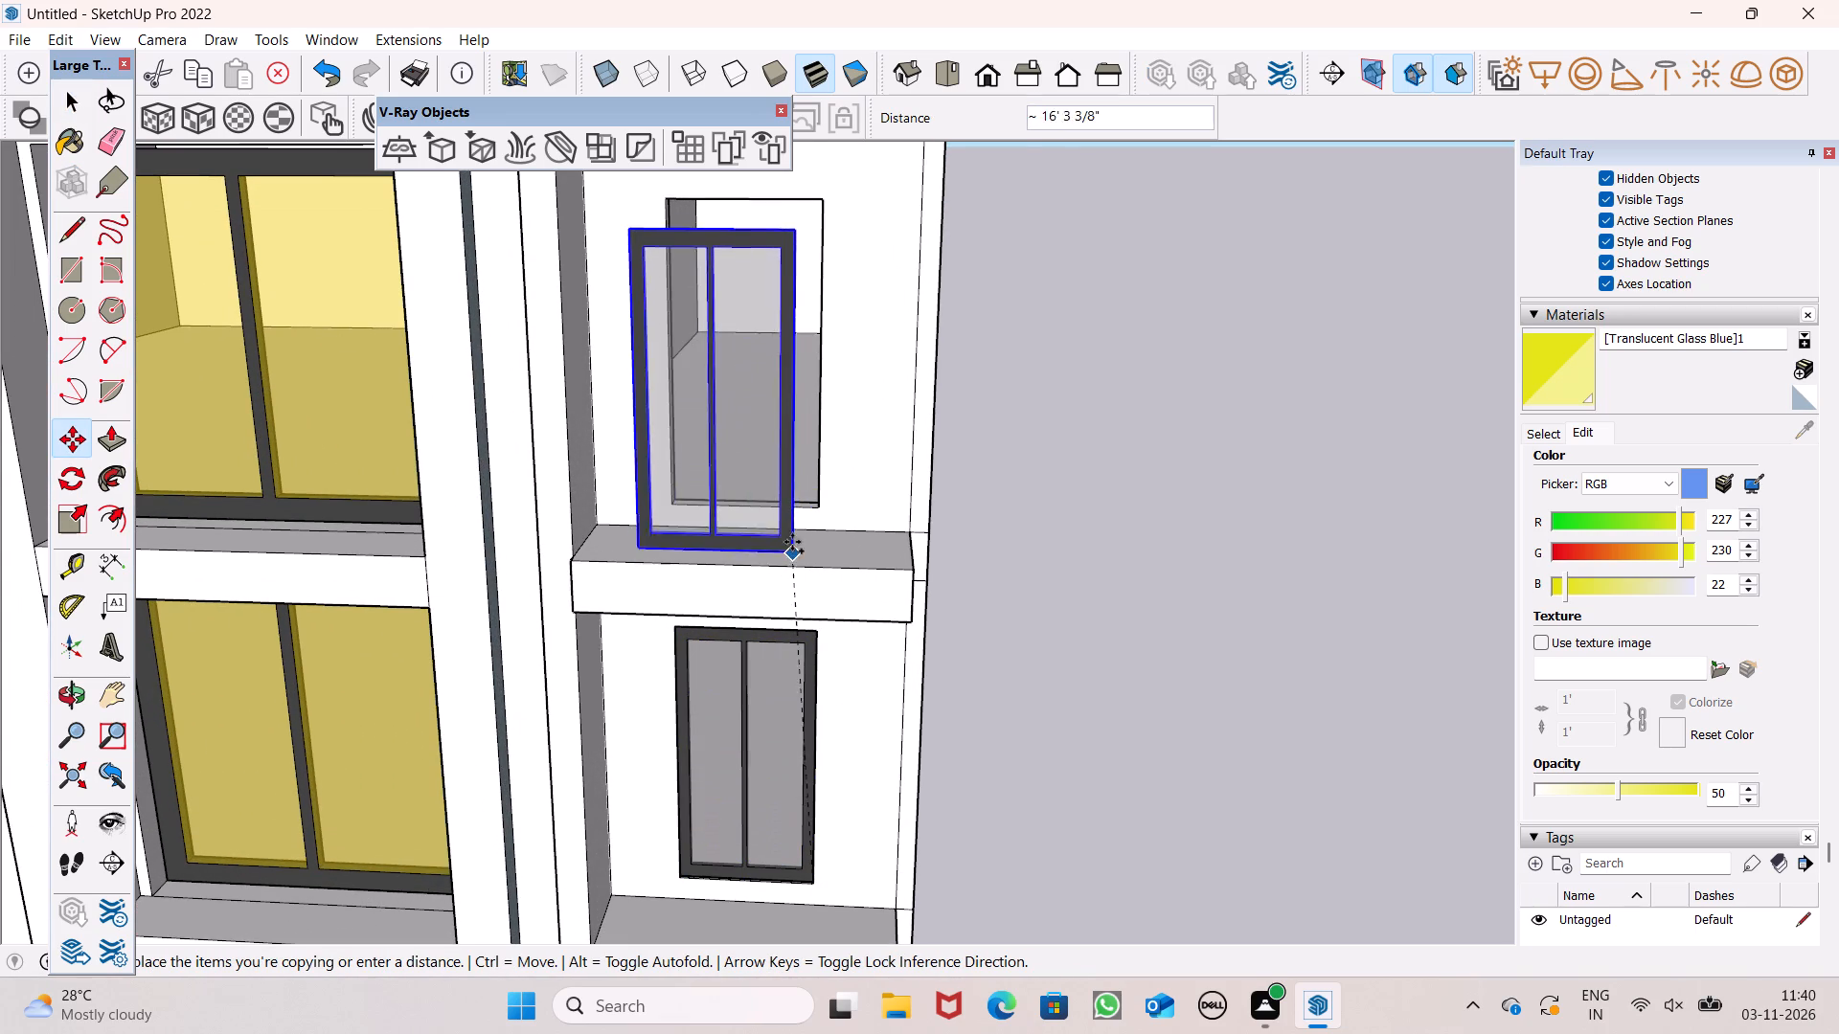
pyautogui.moveTo(792, 542); pyautogui.dragTo(821, 492)
# Move the copied window in the fourth right outer opening down about 7 11/16" towards the opening's lower outer corner.
pyautogui.scroll(2, 787, 503)
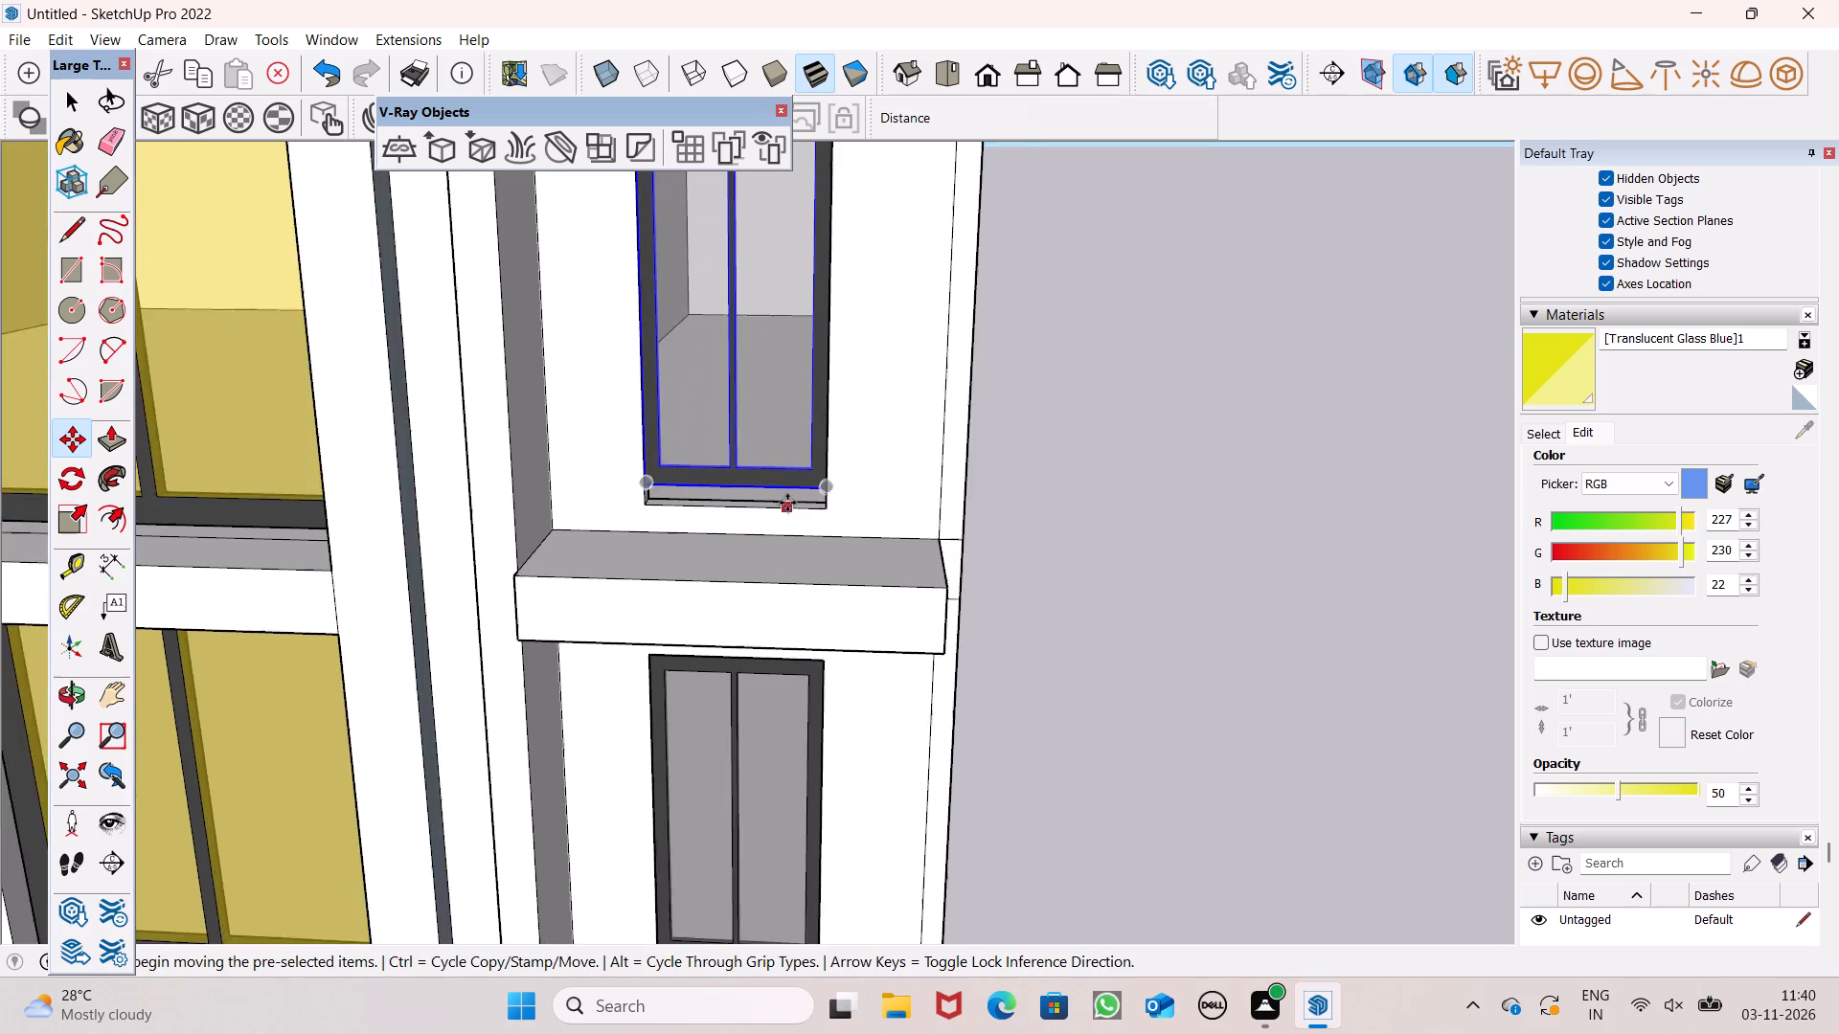
pyautogui.scroll(5, 787, 503)
pyautogui.scroll(-10, 786, 503)
pyautogui.moveTo(787, 547); pyautogui.dragTo(807, 494, button='middle')
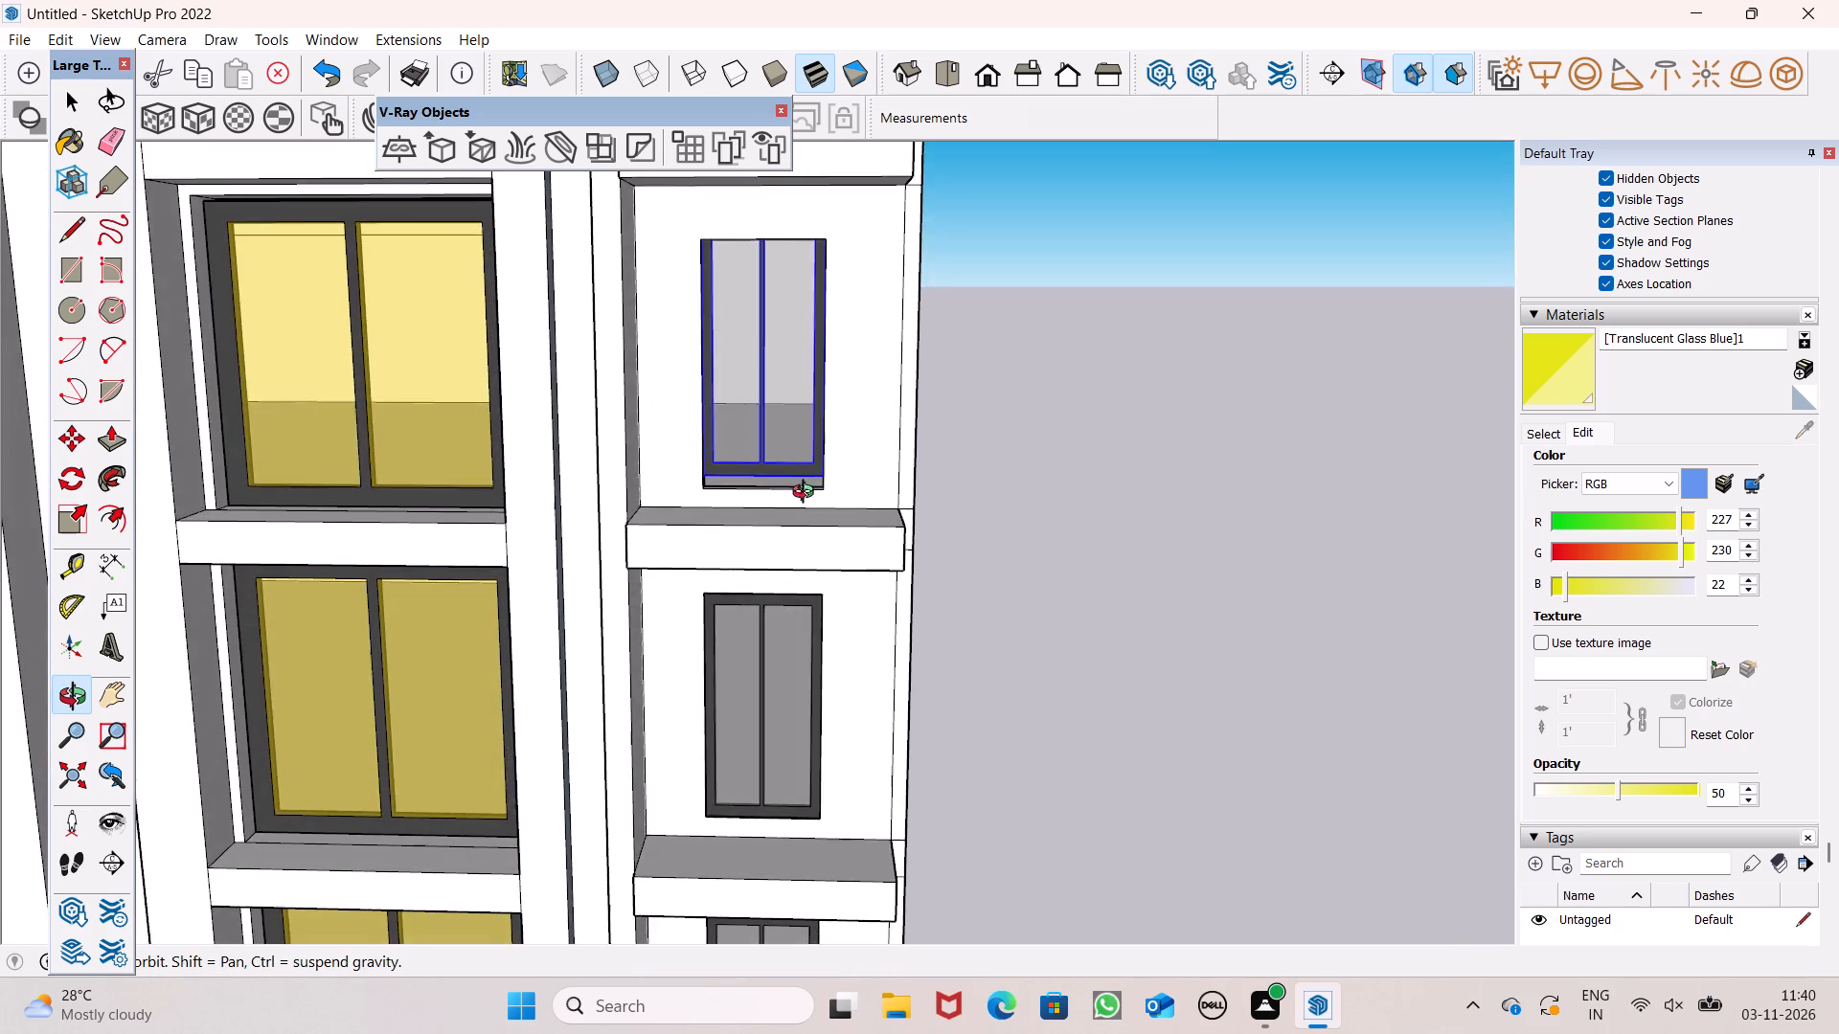
pyautogui.moveTo(807, 494); pyautogui.dragTo(790, 798, button='middle')
pyautogui.scroll(6, 783, 722)
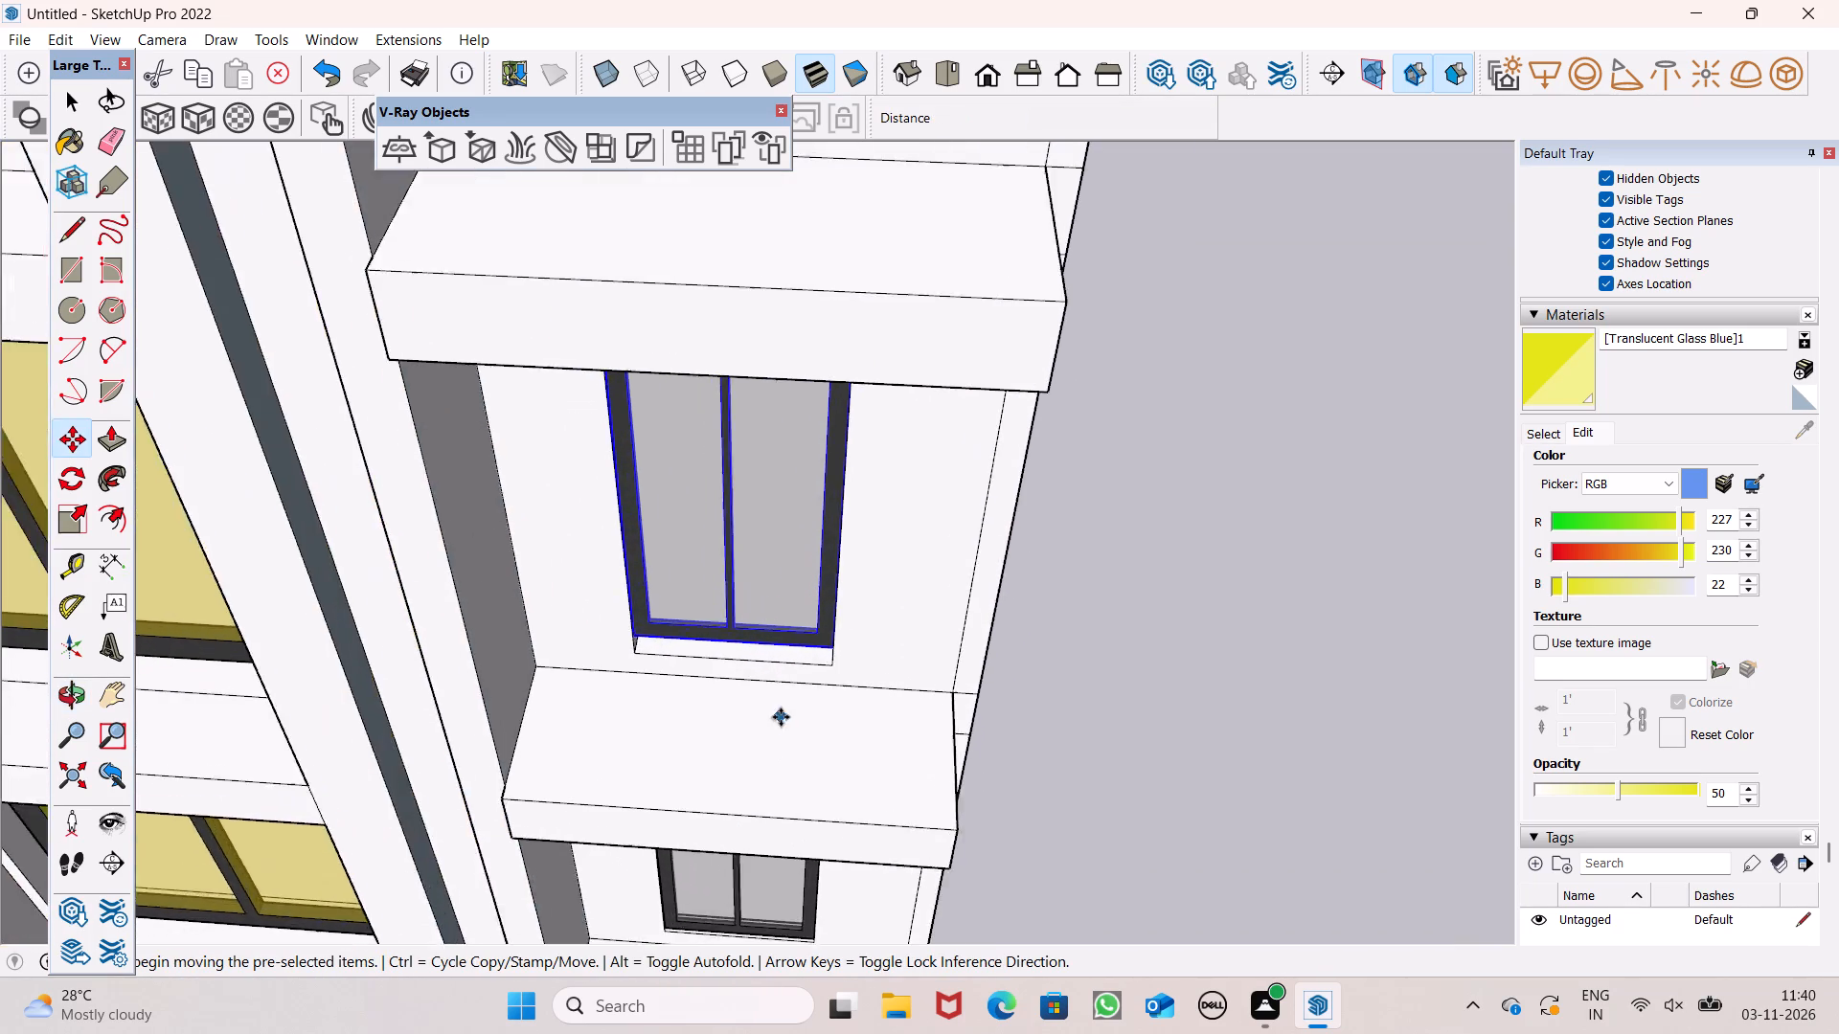
pyautogui.scroll(1, 781, 717)
pyautogui.scroll(8, 814, 602)
pyautogui.scroll(-2, 831, 623)
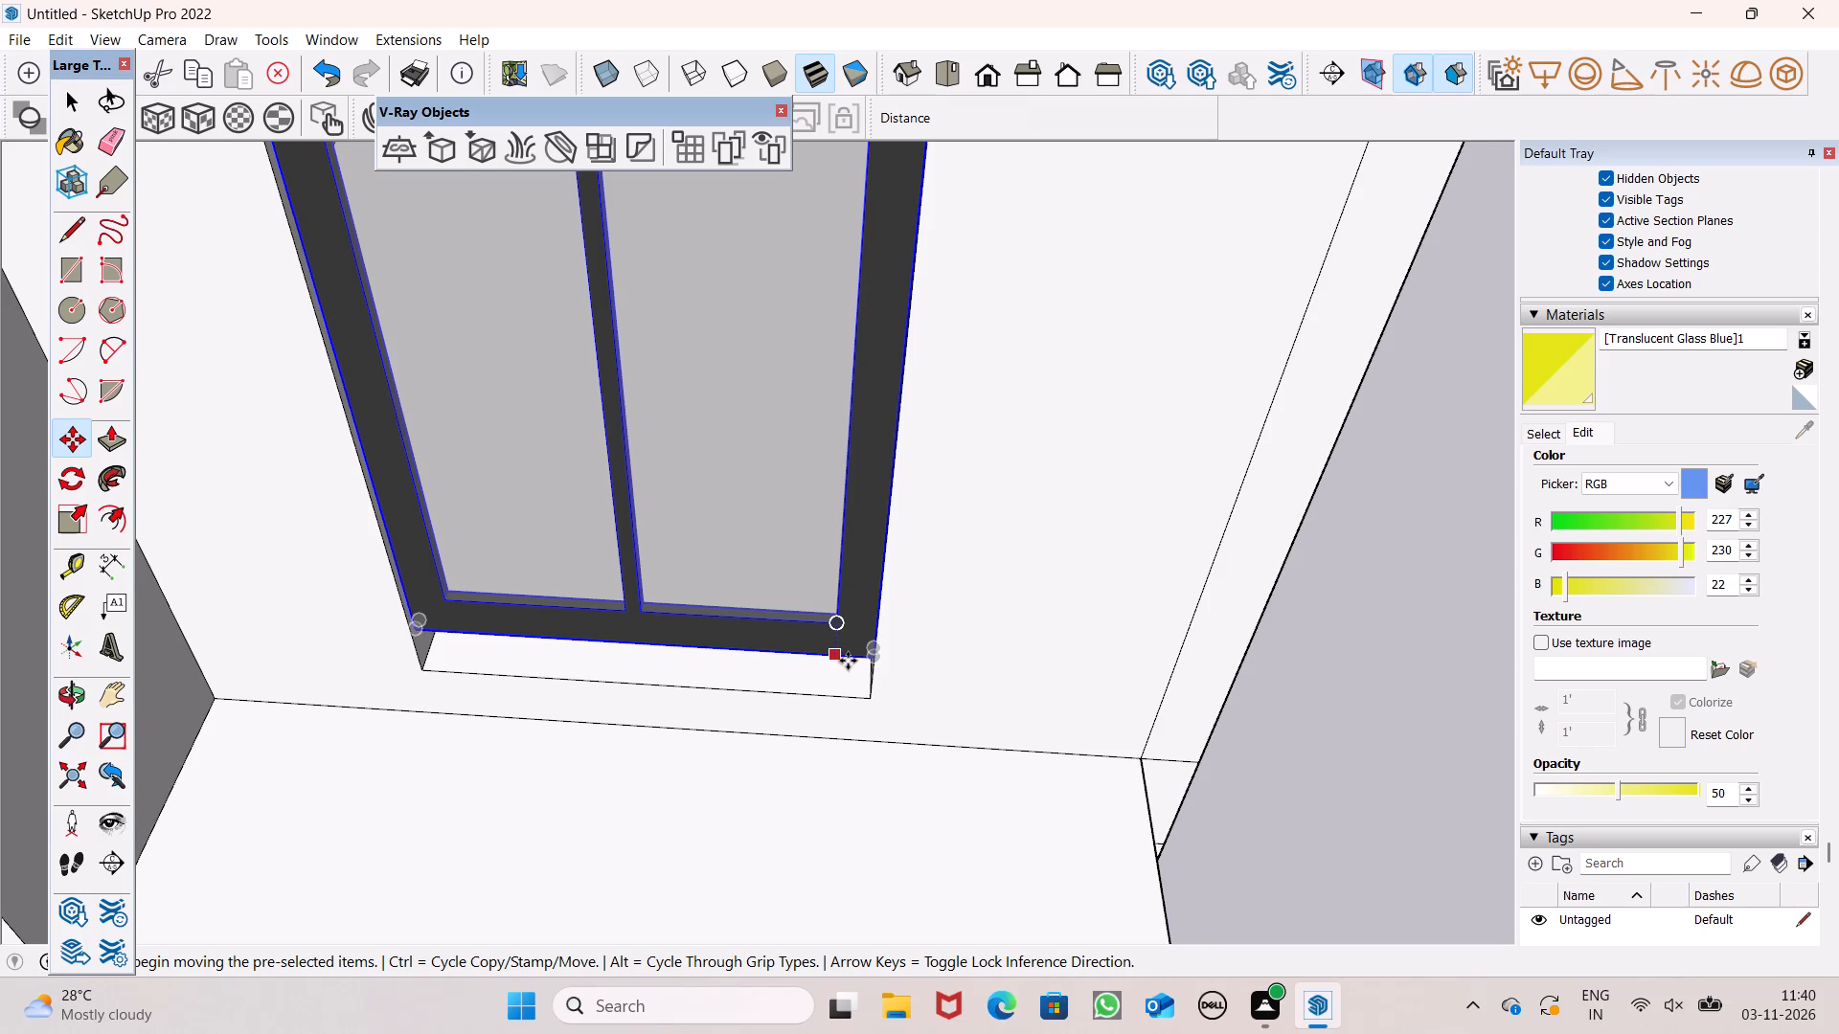
pyautogui.moveTo(862, 686); pyautogui.dragTo(979, 485, button='middle')
pyautogui.middleClick(969, 440)
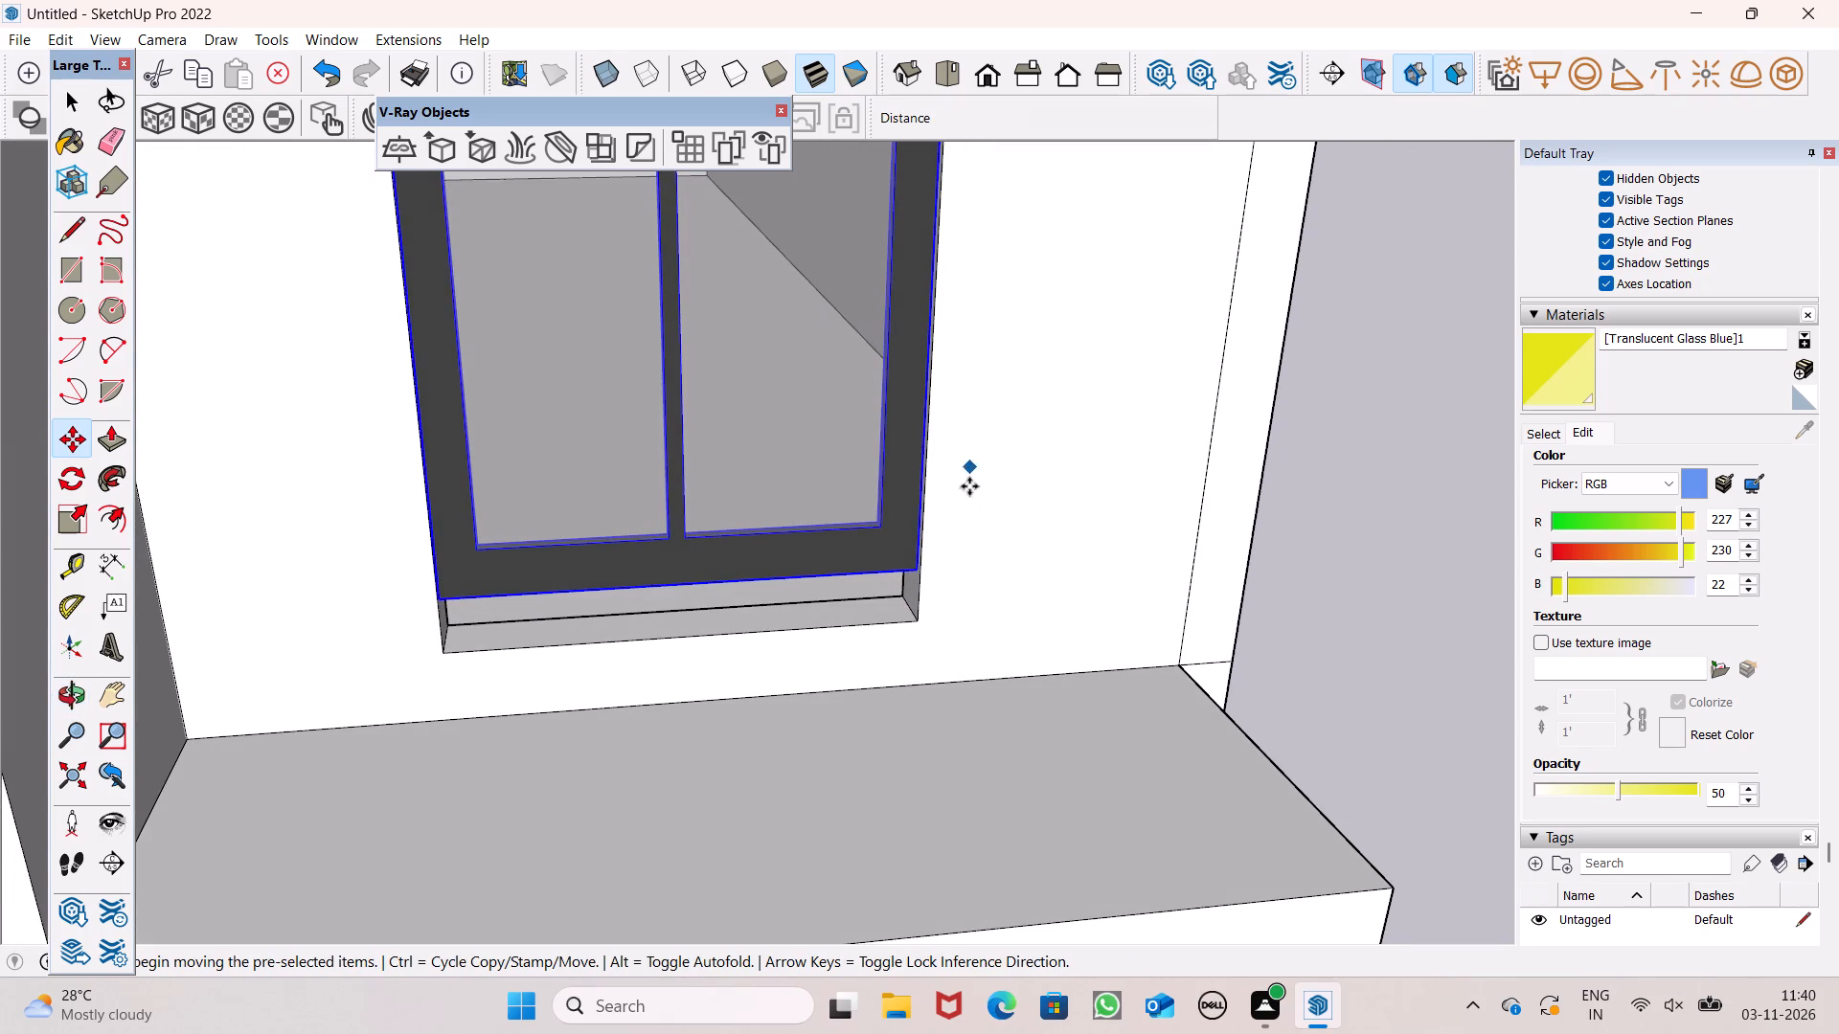
pyautogui.scroll(12, 880, 611)
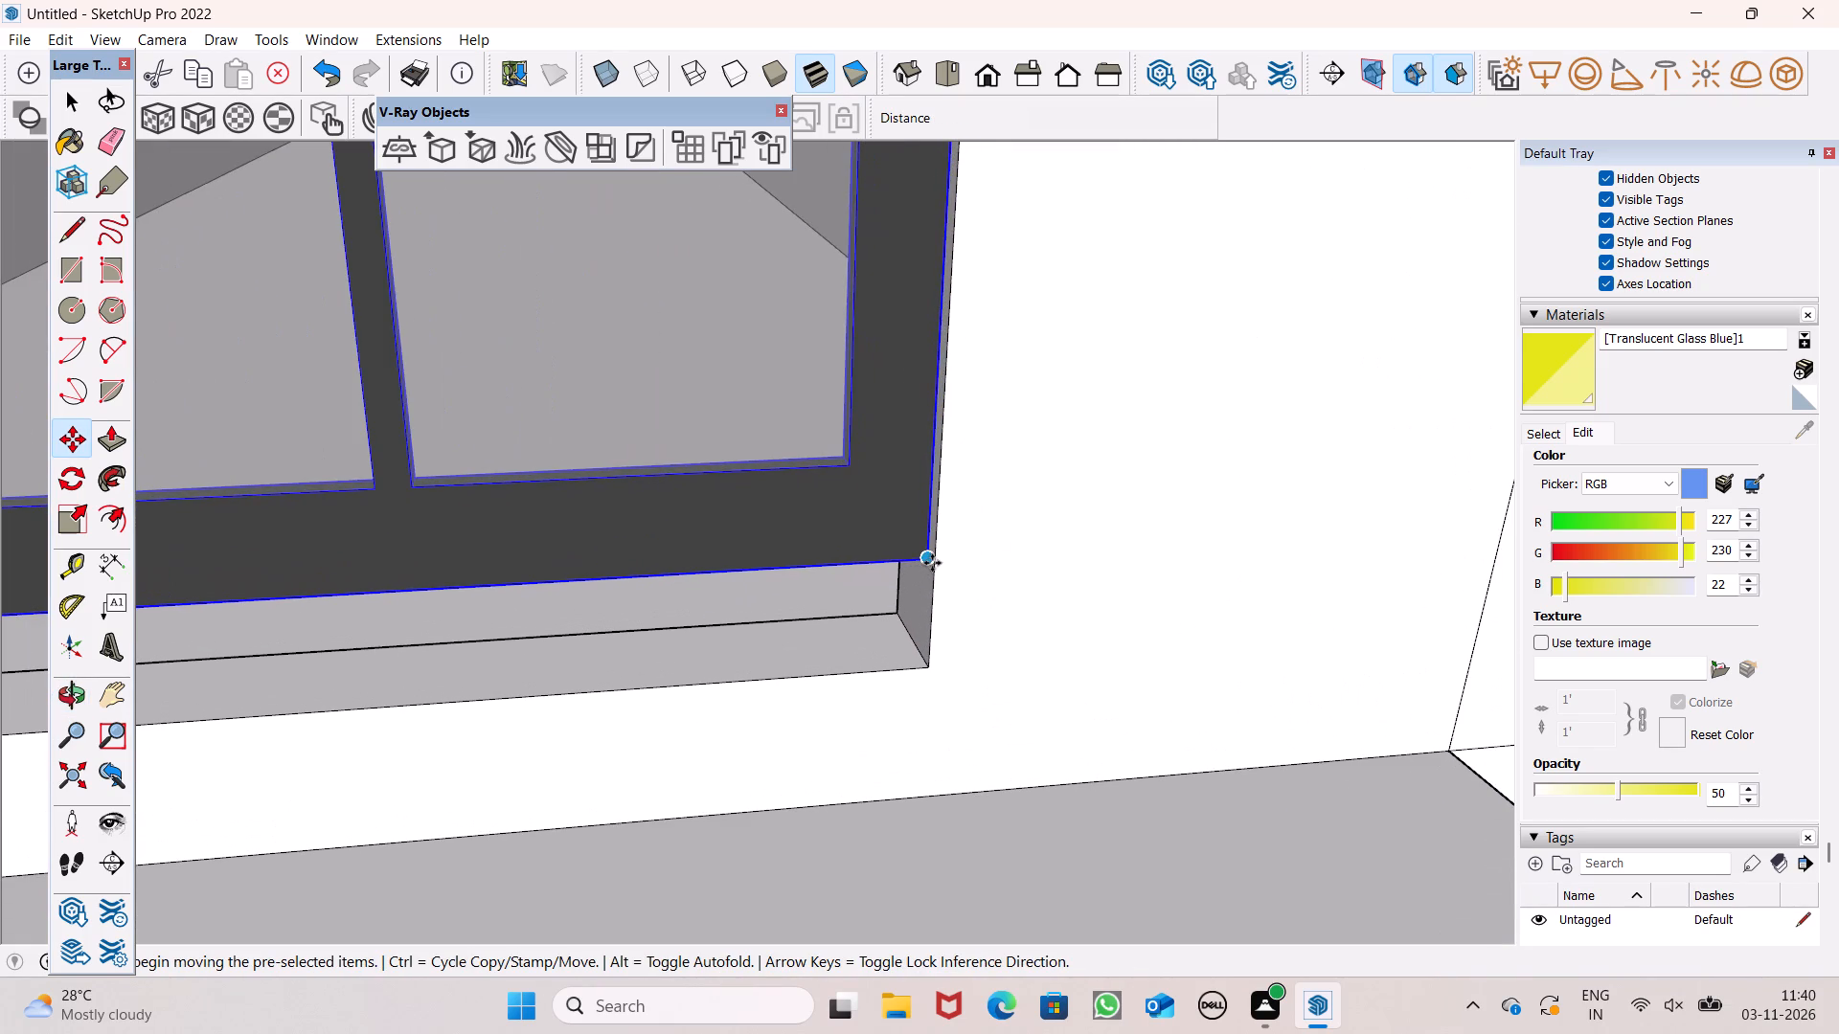
pyautogui.moveTo(931, 561); pyautogui.dragTo(919, 649)
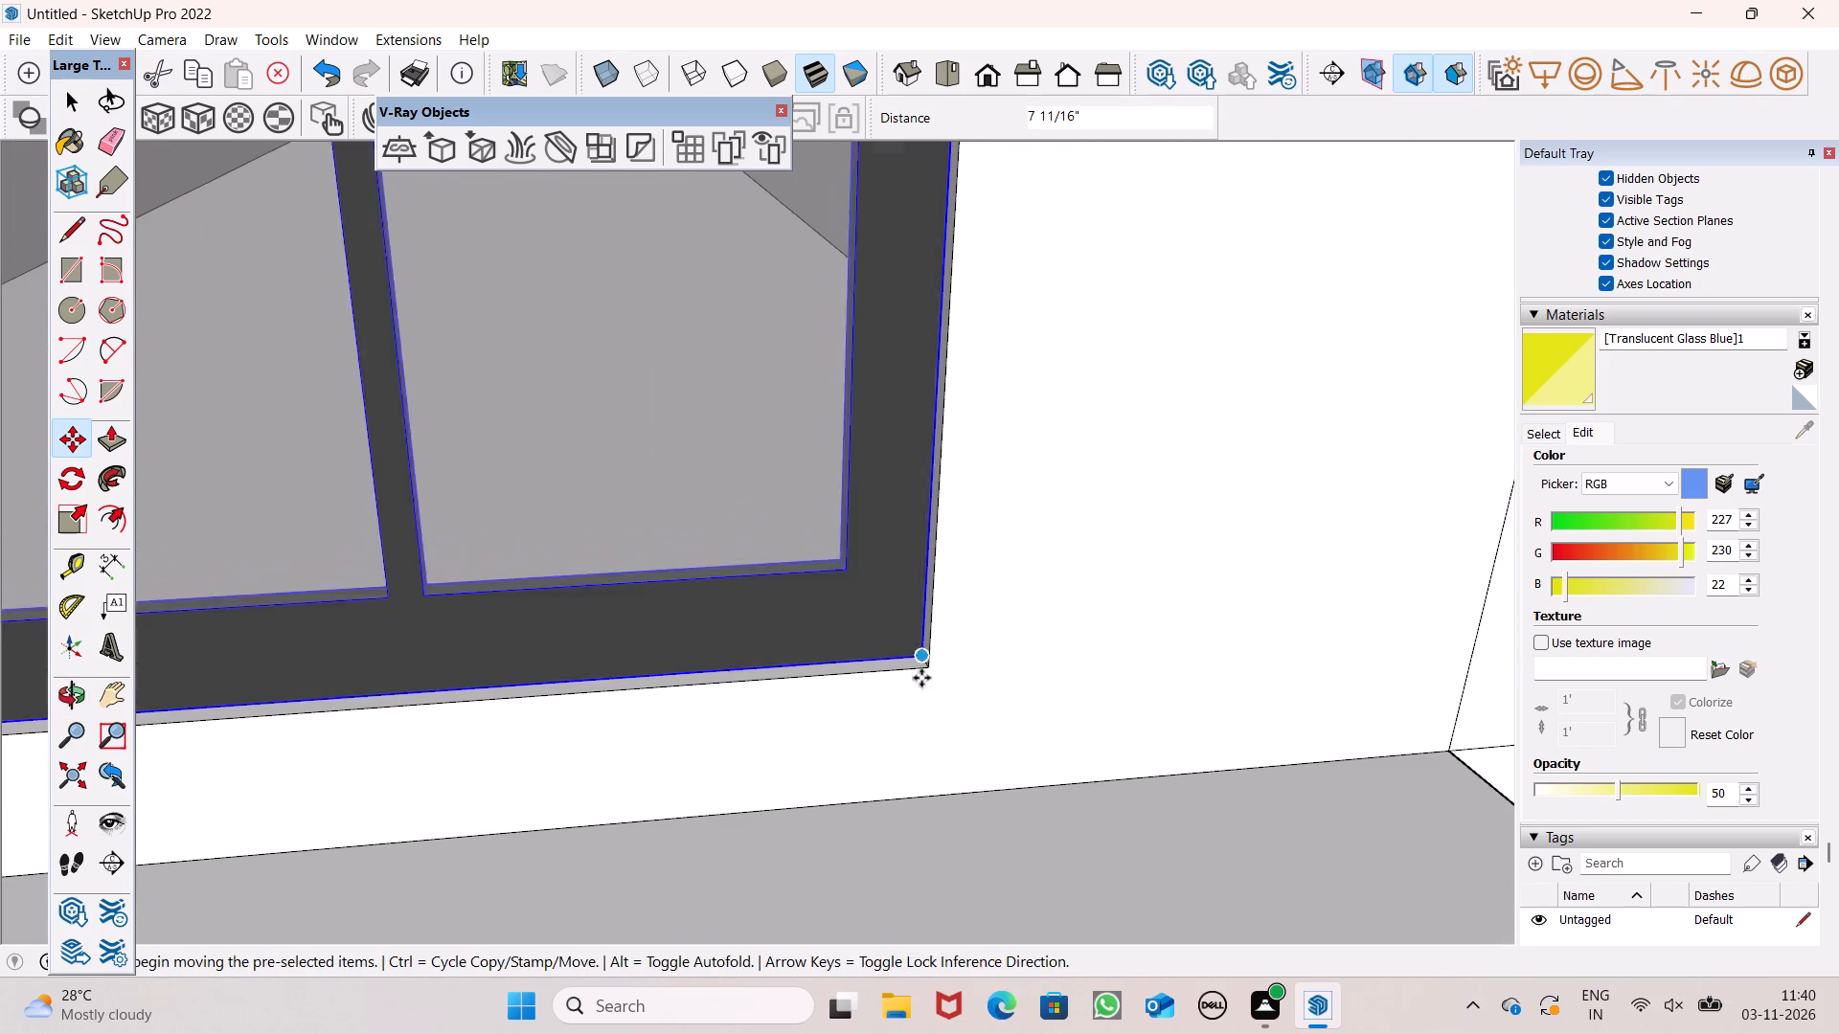
# Nudge the fourth-opening window by its lower outer corner to line it up with the opening's outer side edge.
pyautogui.moveTo(929, 692); pyautogui.dragTo(895, 849, button='middle')
pyautogui.scroll(1, 936, 713)
pyautogui.scroll(6, 854, 720)
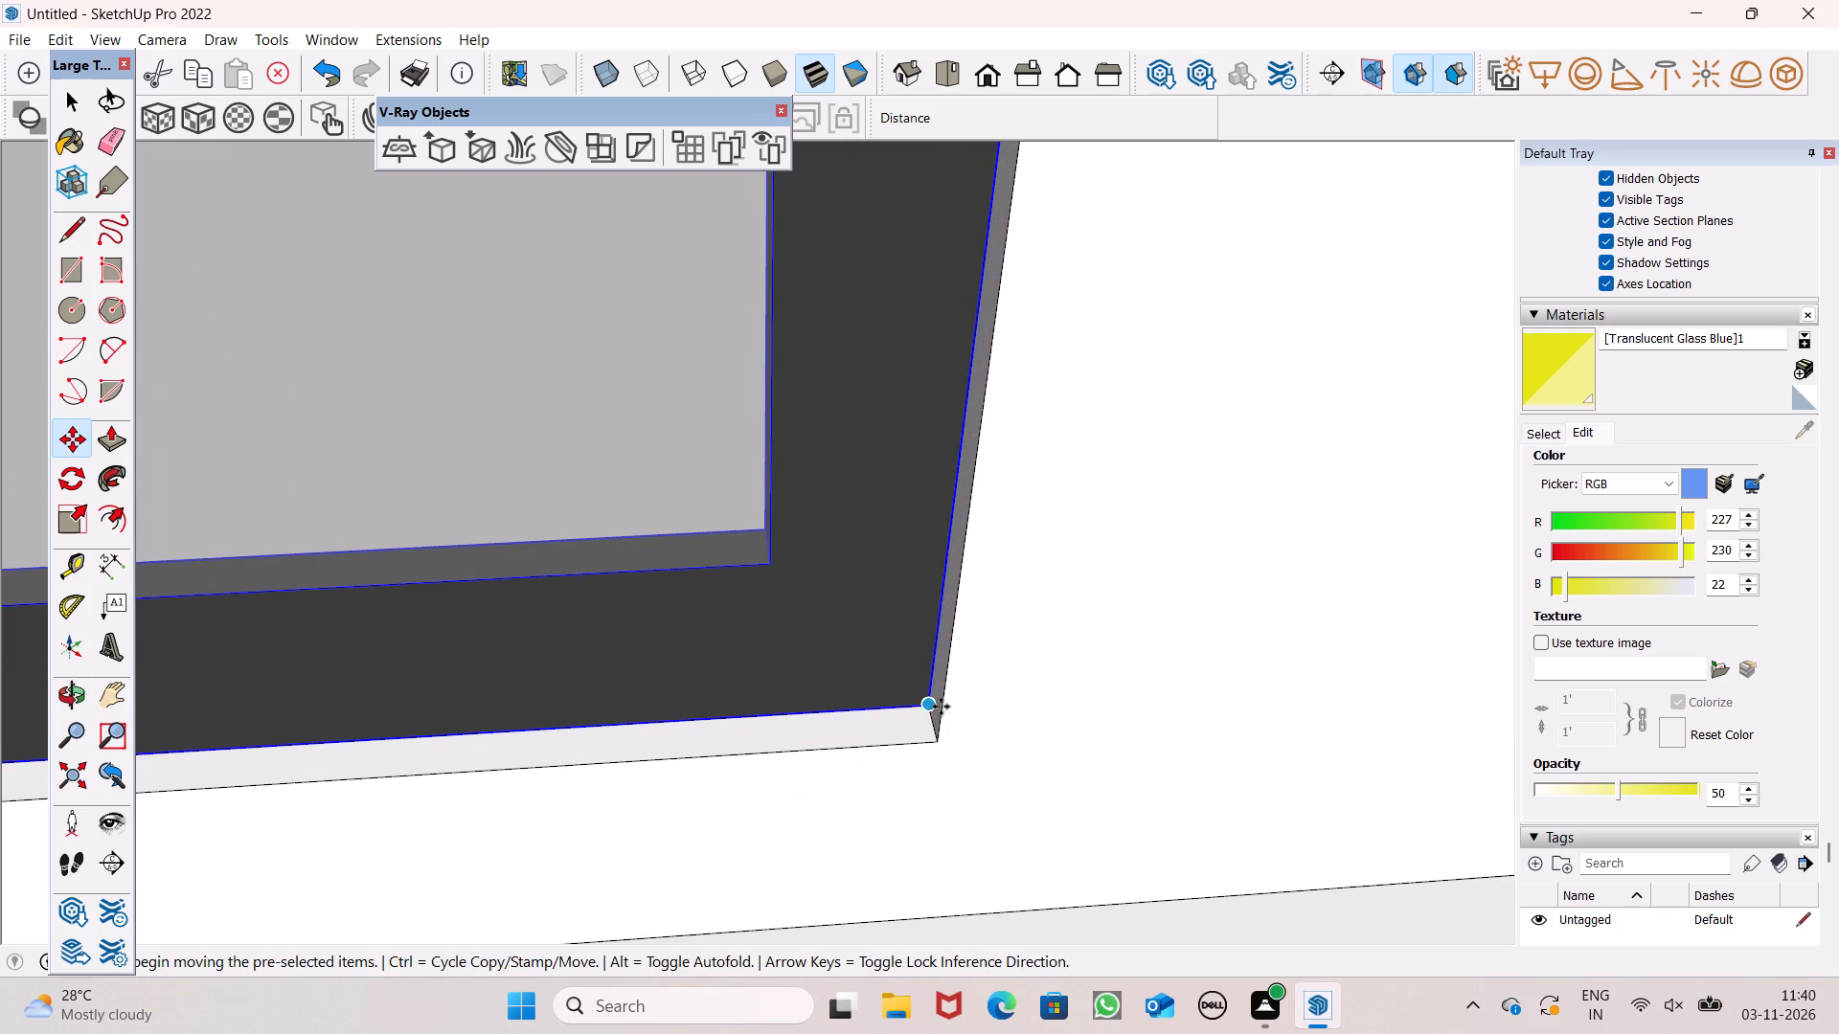
pyautogui.moveTo(920, 700); pyautogui.dragTo(927, 685)
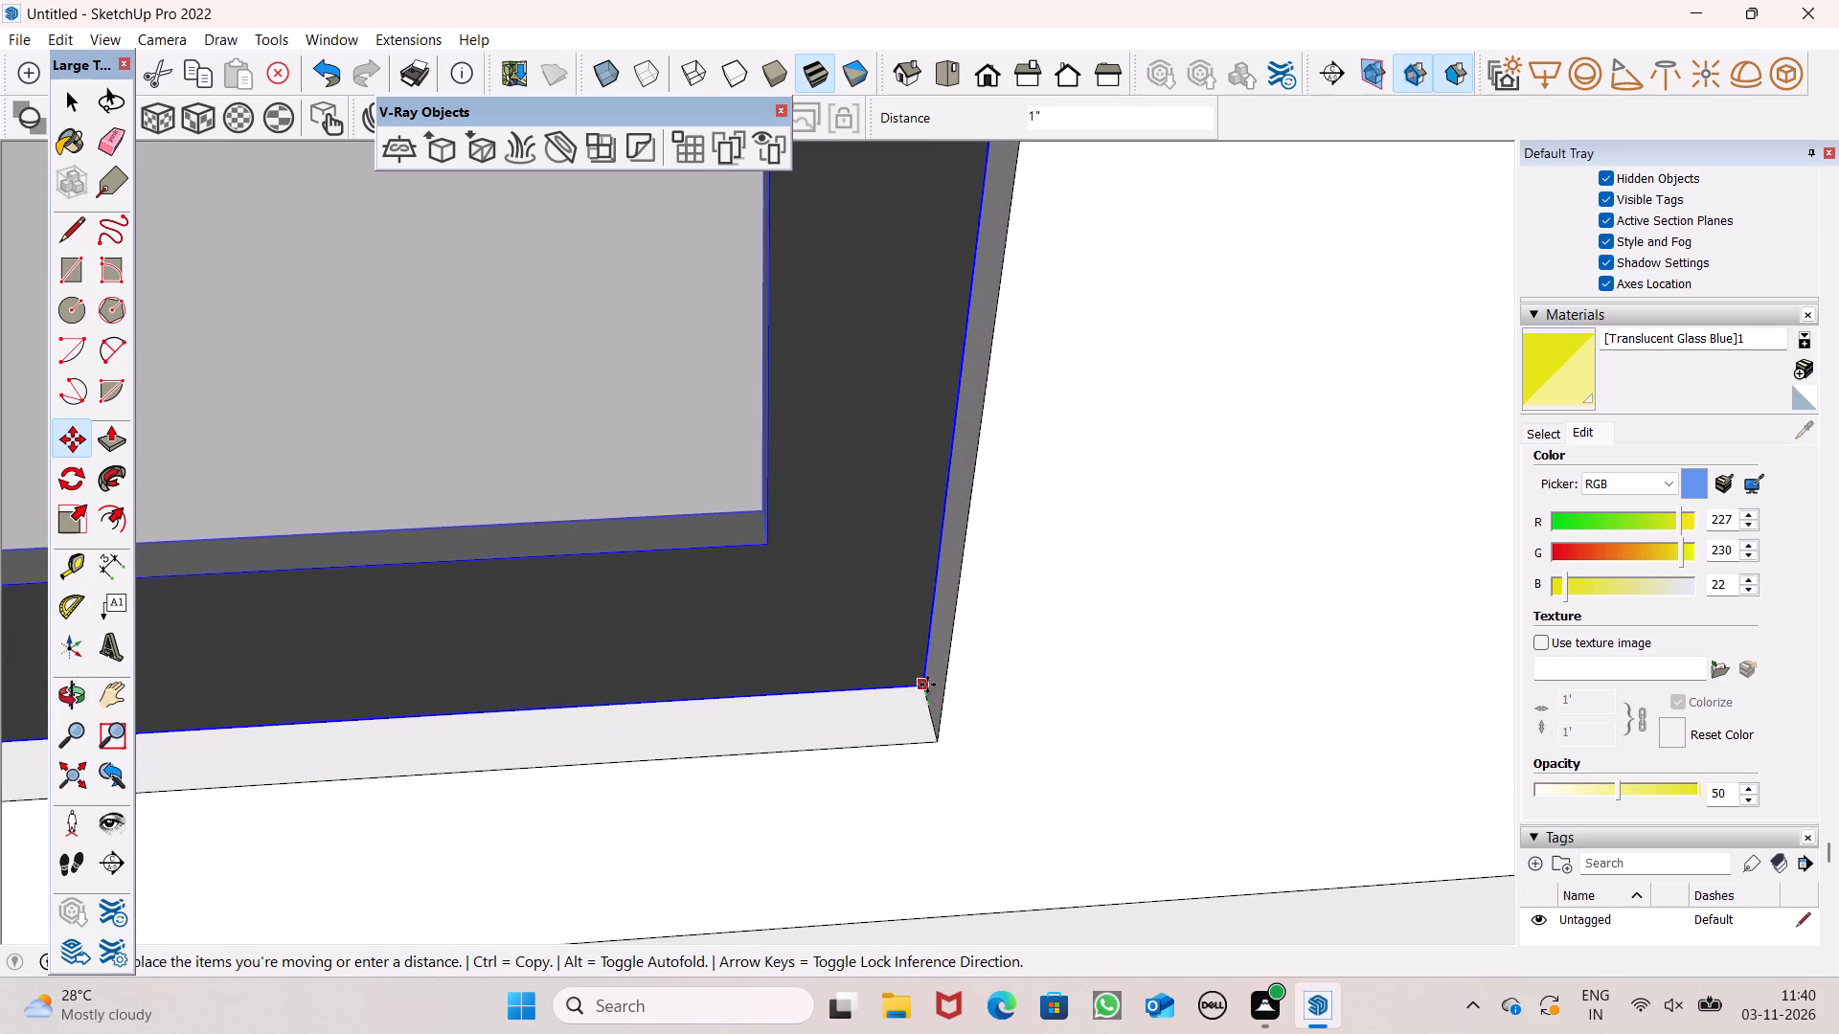
pyautogui.moveTo(927, 685); pyautogui.dragTo(938, 710)
pyautogui.scroll(-4, 895, 567)
pyautogui.press('space')
# Shift the fourth-opening window slightly down and inward by its lower outer corner to narrow the bottom gap.
pyautogui.moveTo(914, 692); pyautogui.dragTo(890, 576, button='middle')
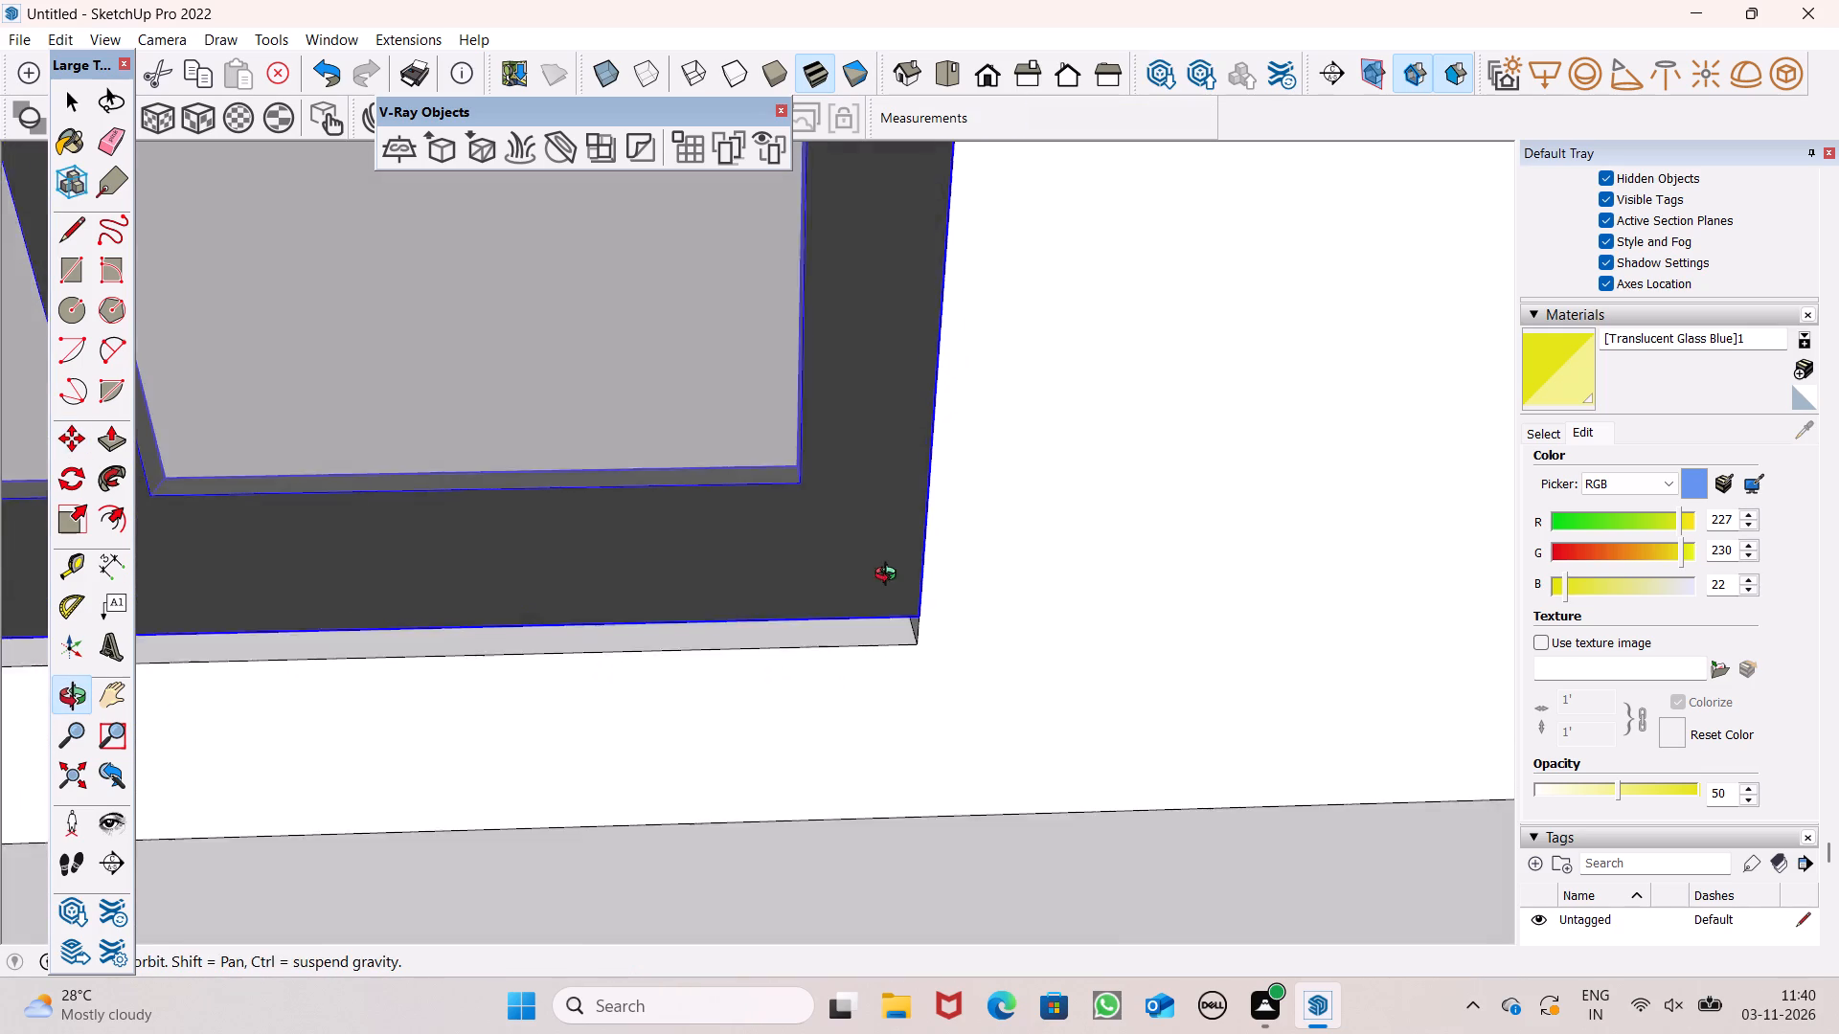
pyautogui.moveTo(890, 576); pyautogui.dragTo(889, 566, button='middle')
pyautogui.scroll(7, 885, 585)
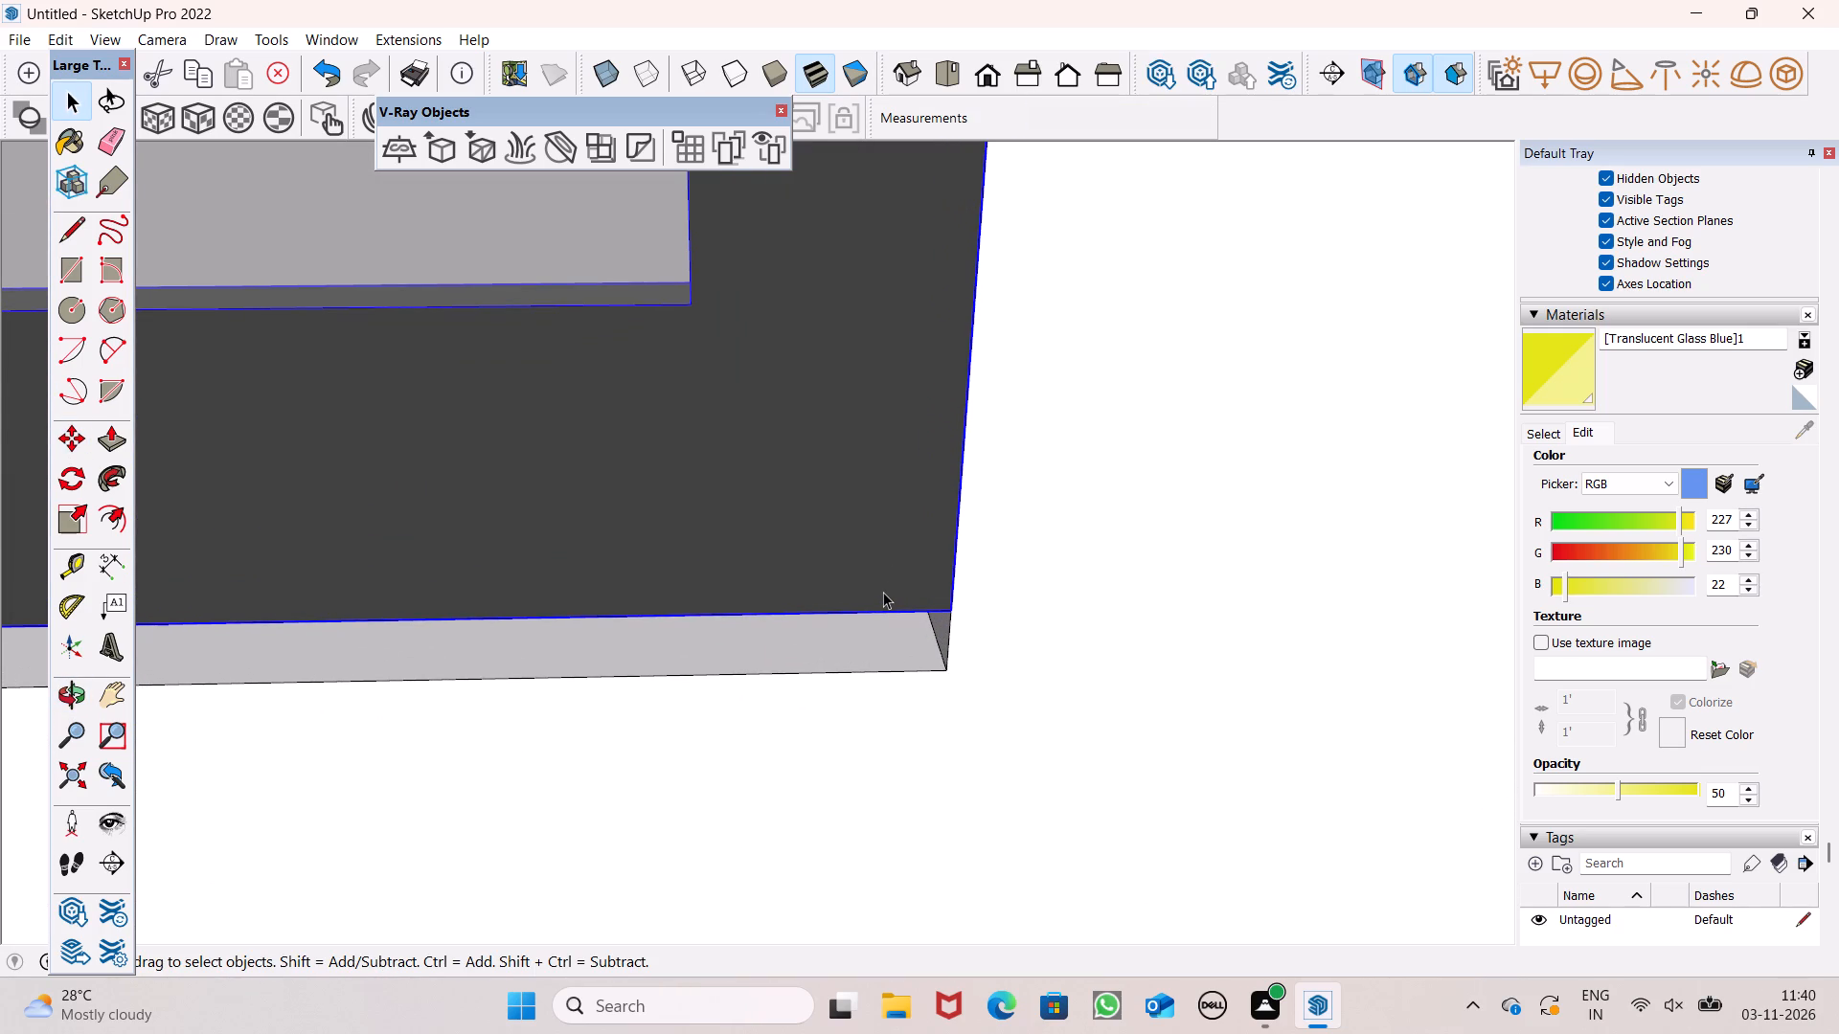
pyautogui.moveTo(1021, 614); pyautogui.dragTo(1107, 716, button='middle')
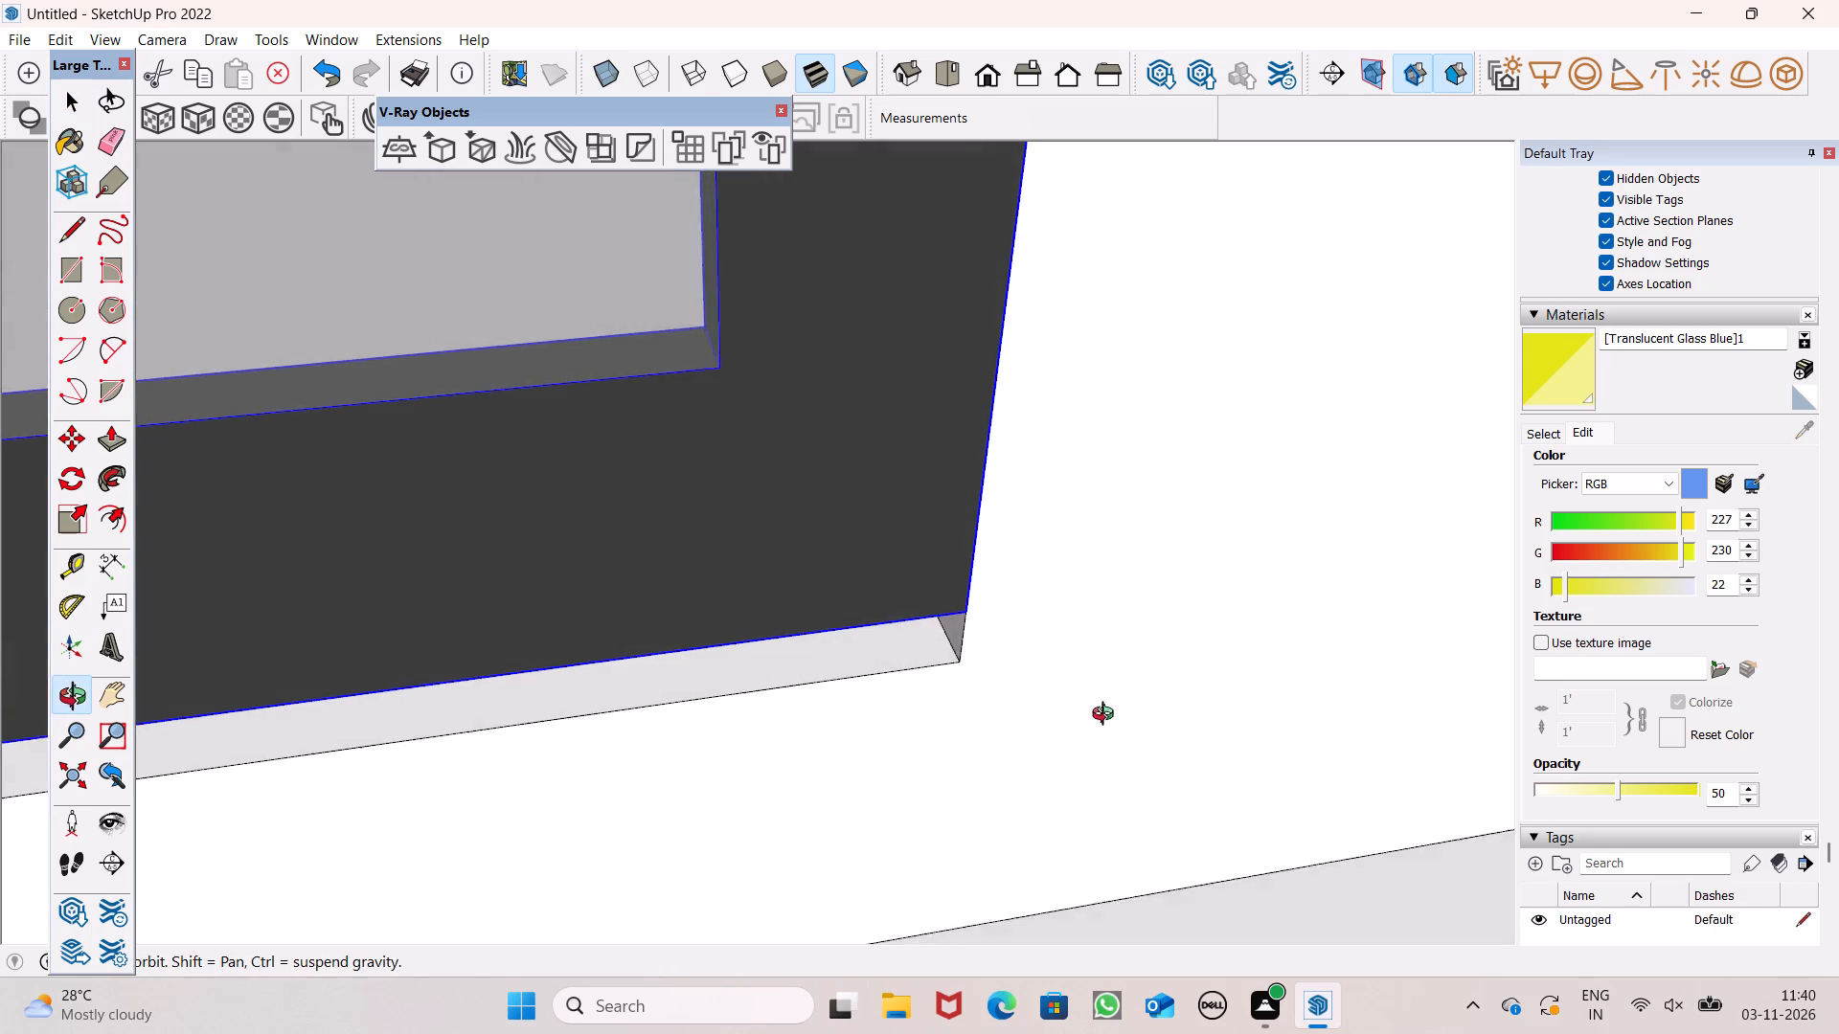
pyautogui.moveTo(1107, 716); pyautogui.dragTo(1107, 717, button='middle')
pyautogui.scroll(1, 1107, 717)
pyautogui.press('m')
pyautogui.press('Return')
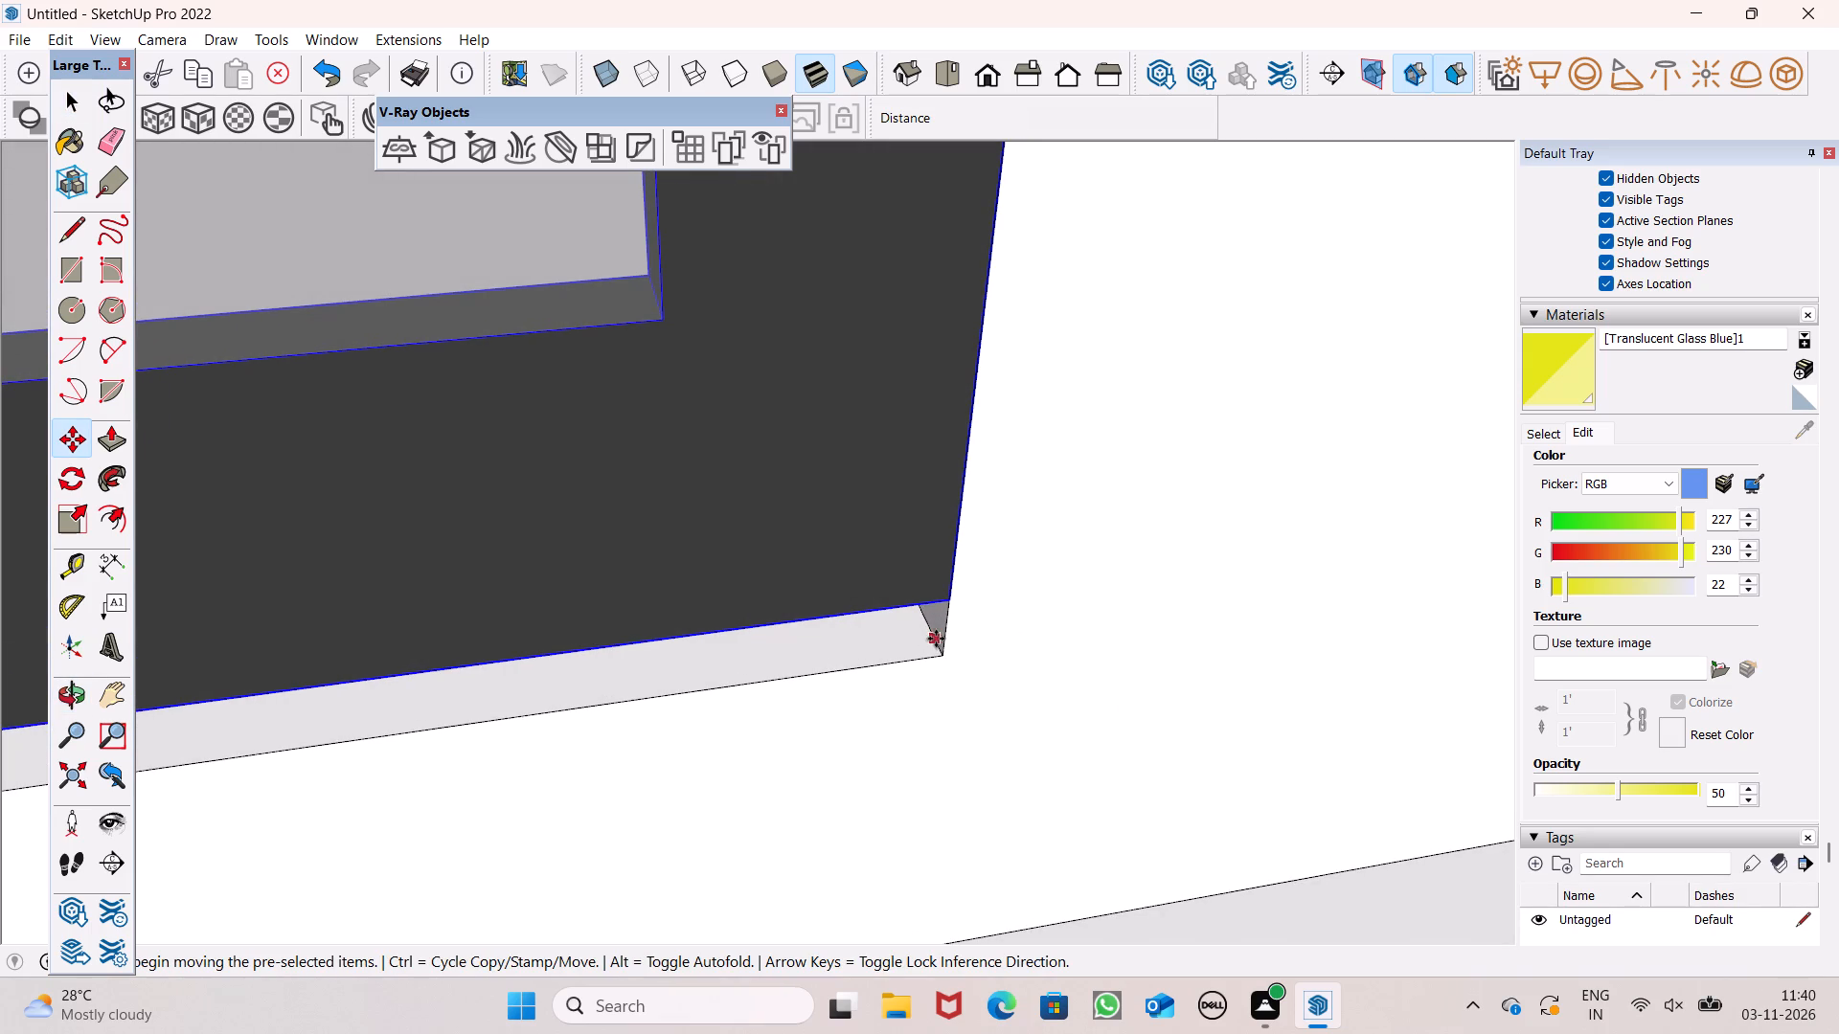
pyautogui.moveTo(952, 596); pyautogui.dragTo(924, 626)
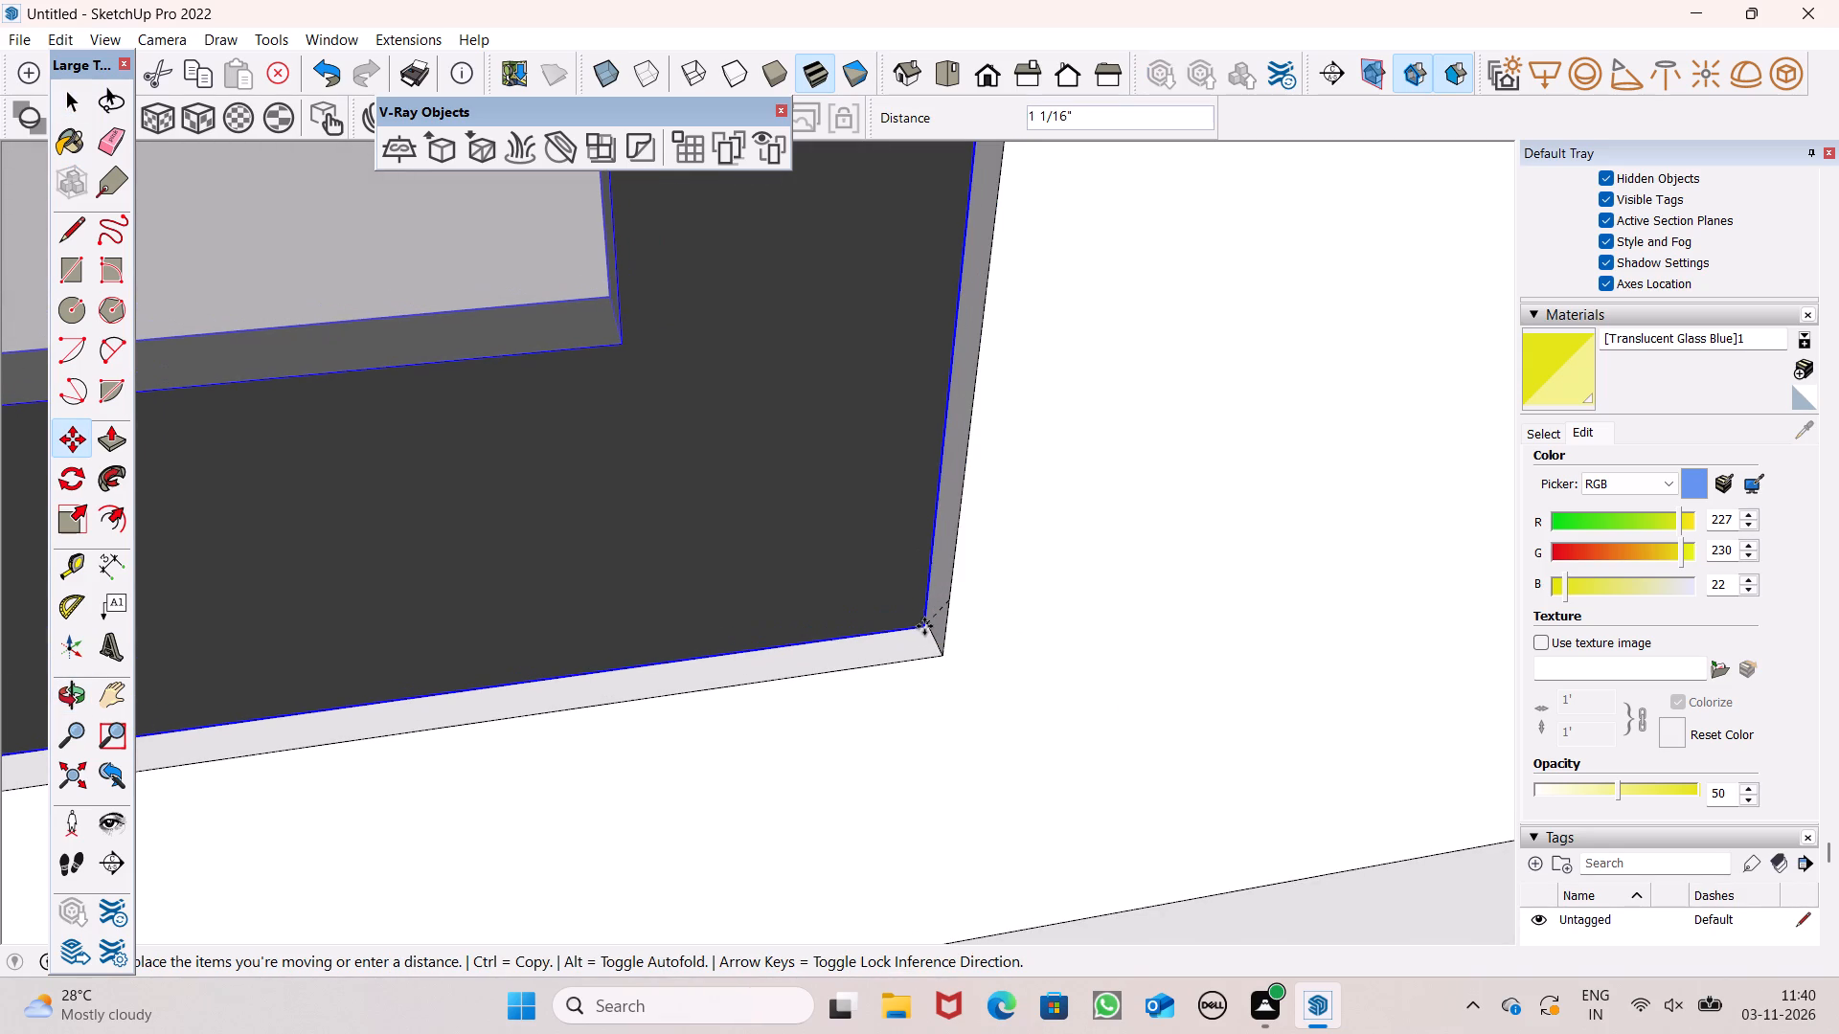
pyautogui.moveTo(924, 626); pyautogui.dragTo(931, 628)
# Move the fourth-opening window about 2 13/16" by its lower outer corner onto the opening's recessed corner edge.
pyautogui.scroll(3, 932, 653)
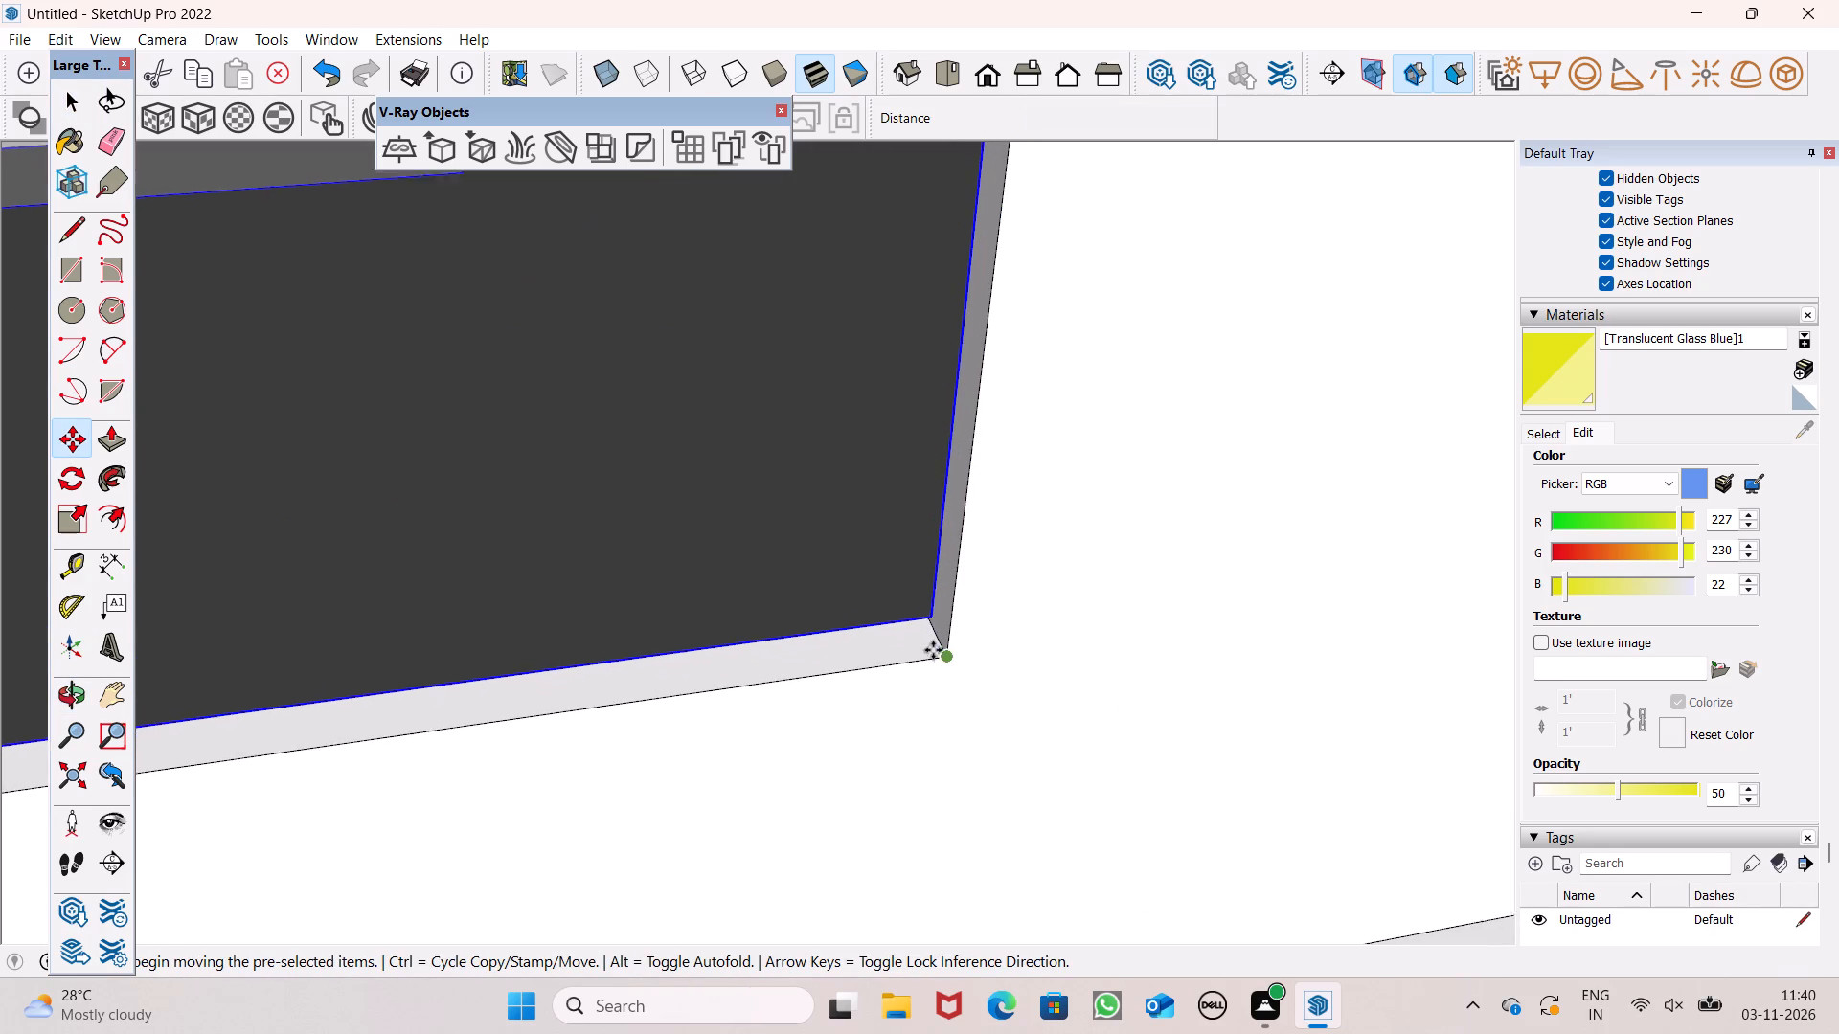
pyautogui.scroll(6, 933, 650)
pyautogui.moveTo(935, 653); pyautogui.dragTo(898, 460, button='middle')
pyautogui.scroll(-5, 902, 508)
pyautogui.scroll(7, 891, 496)
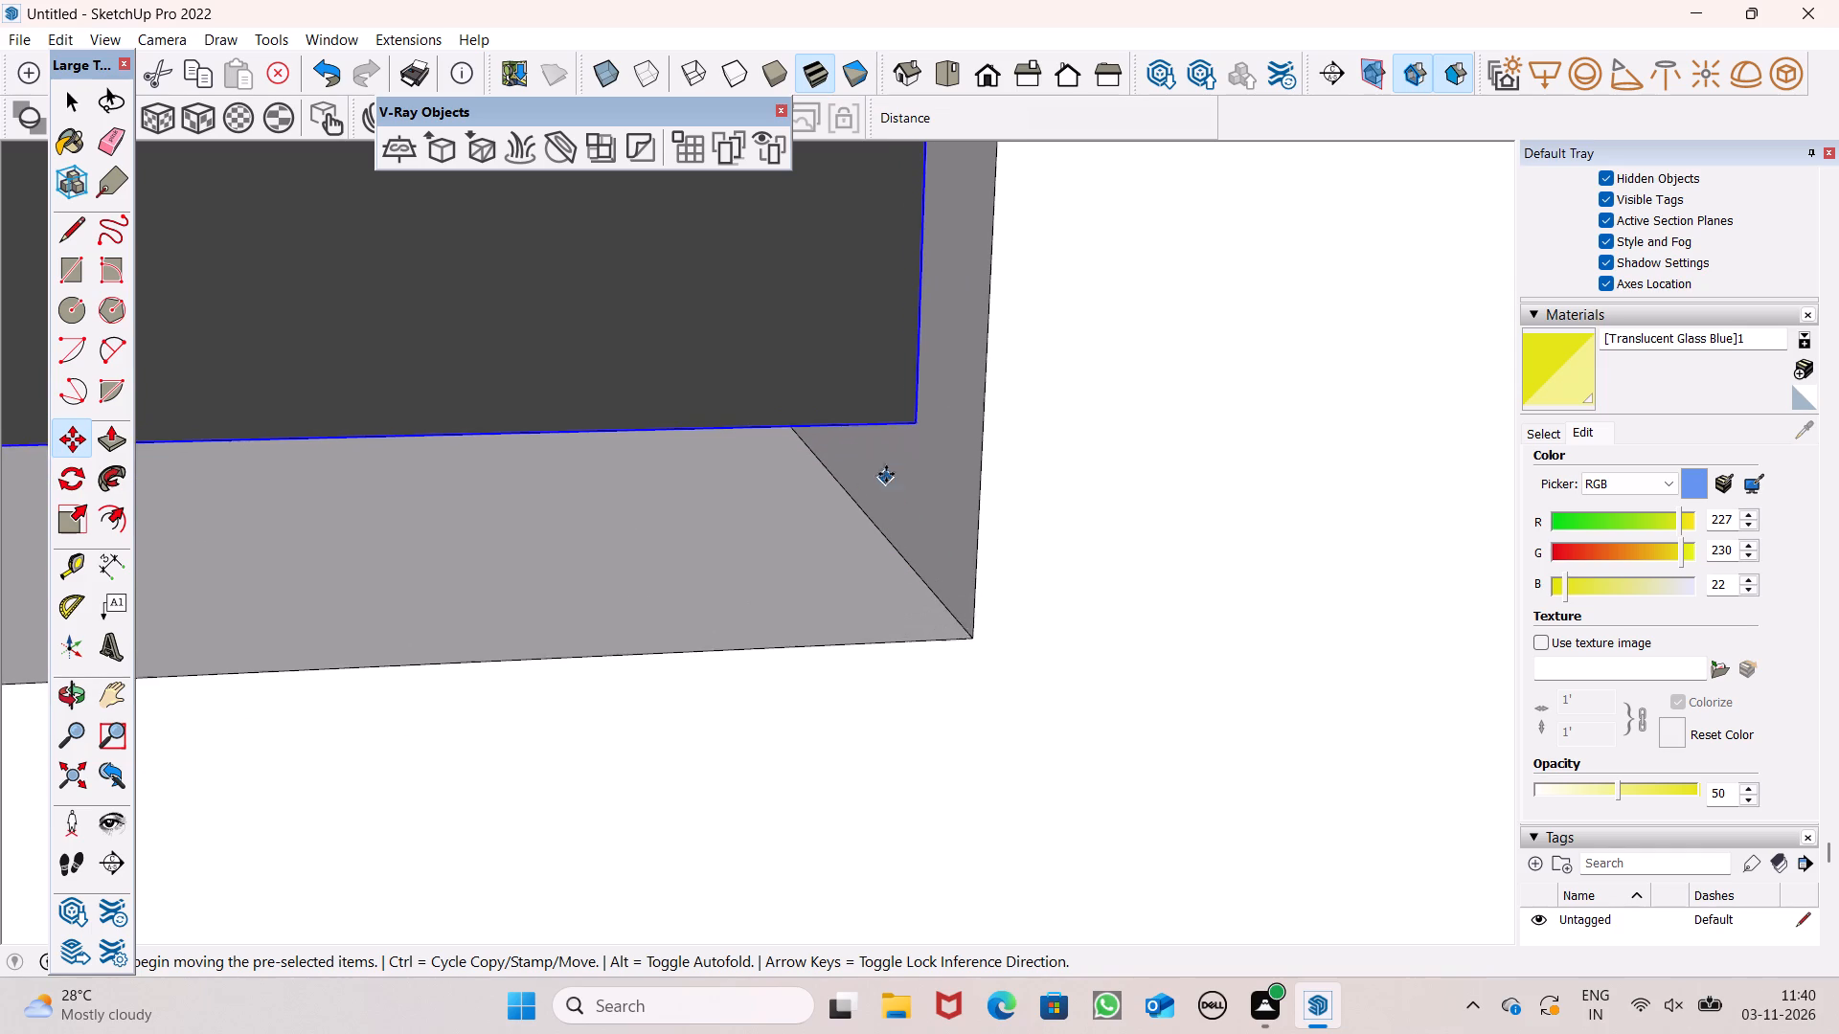
pyautogui.moveTo(922, 410); pyautogui.dragTo(906, 569)
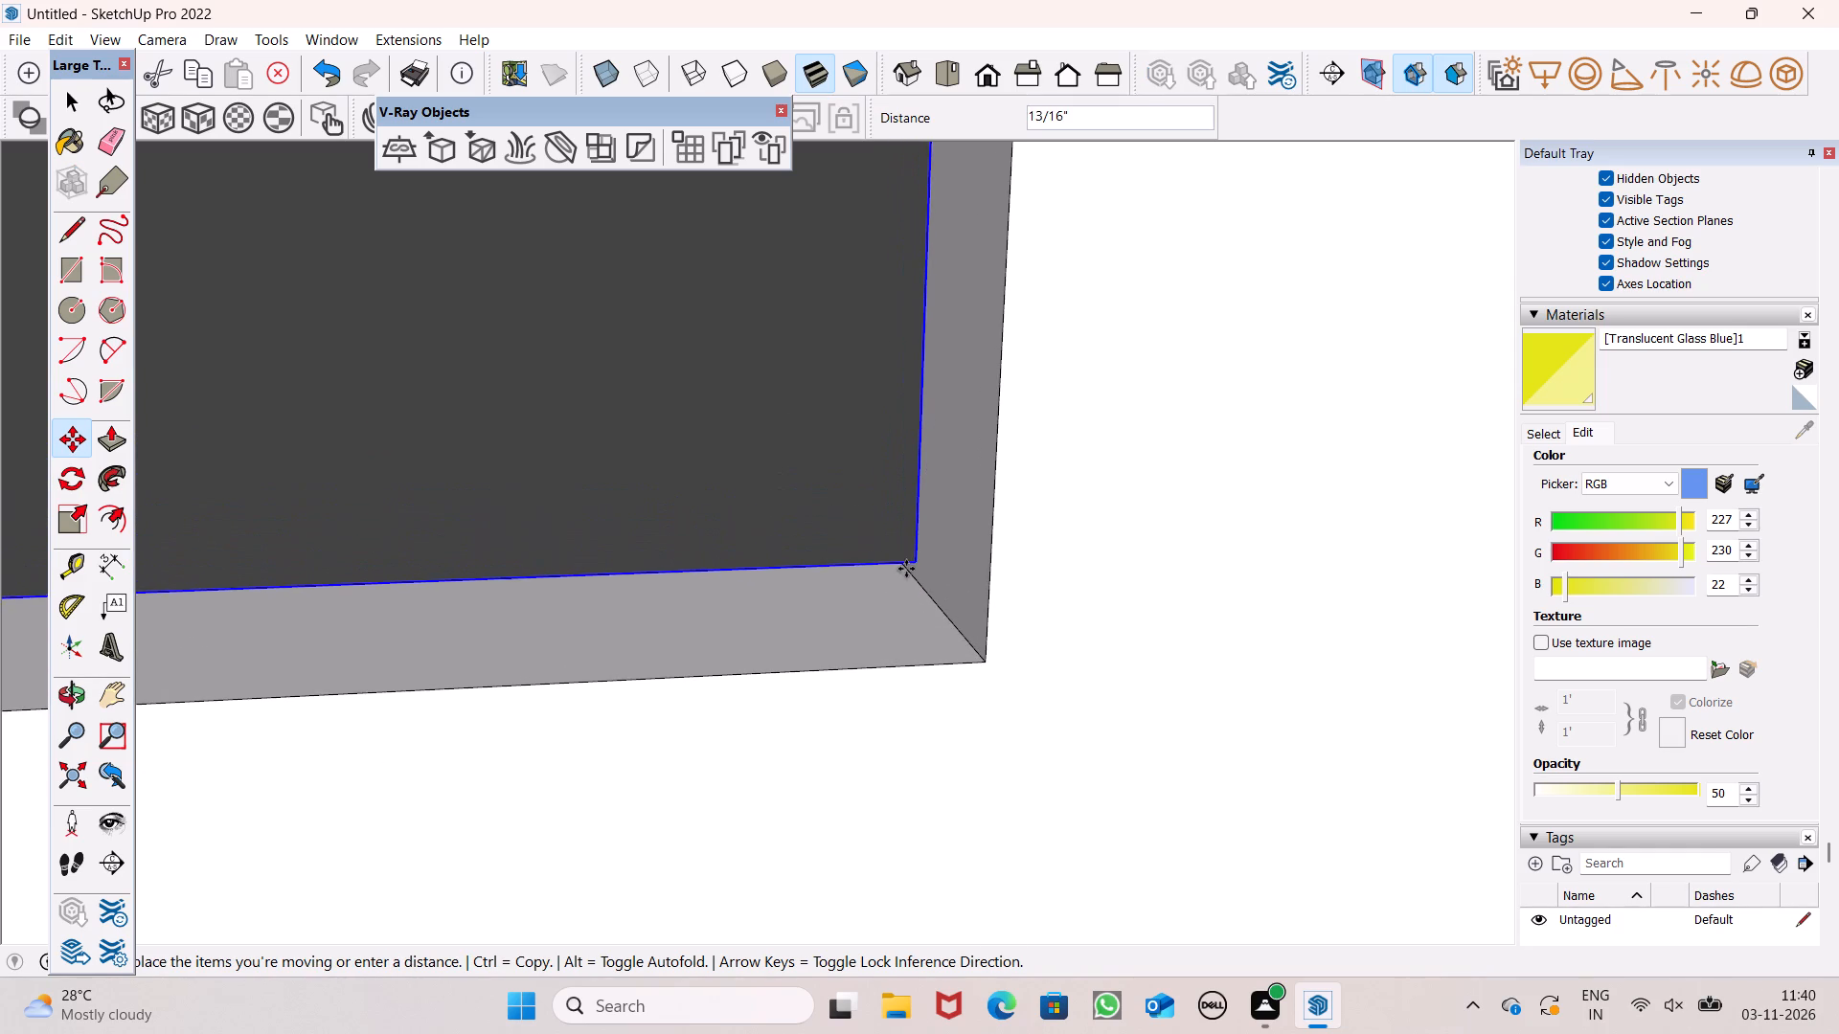
pyautogui.moveTo(906, 569); pyautogui.dragTo(925, 584)
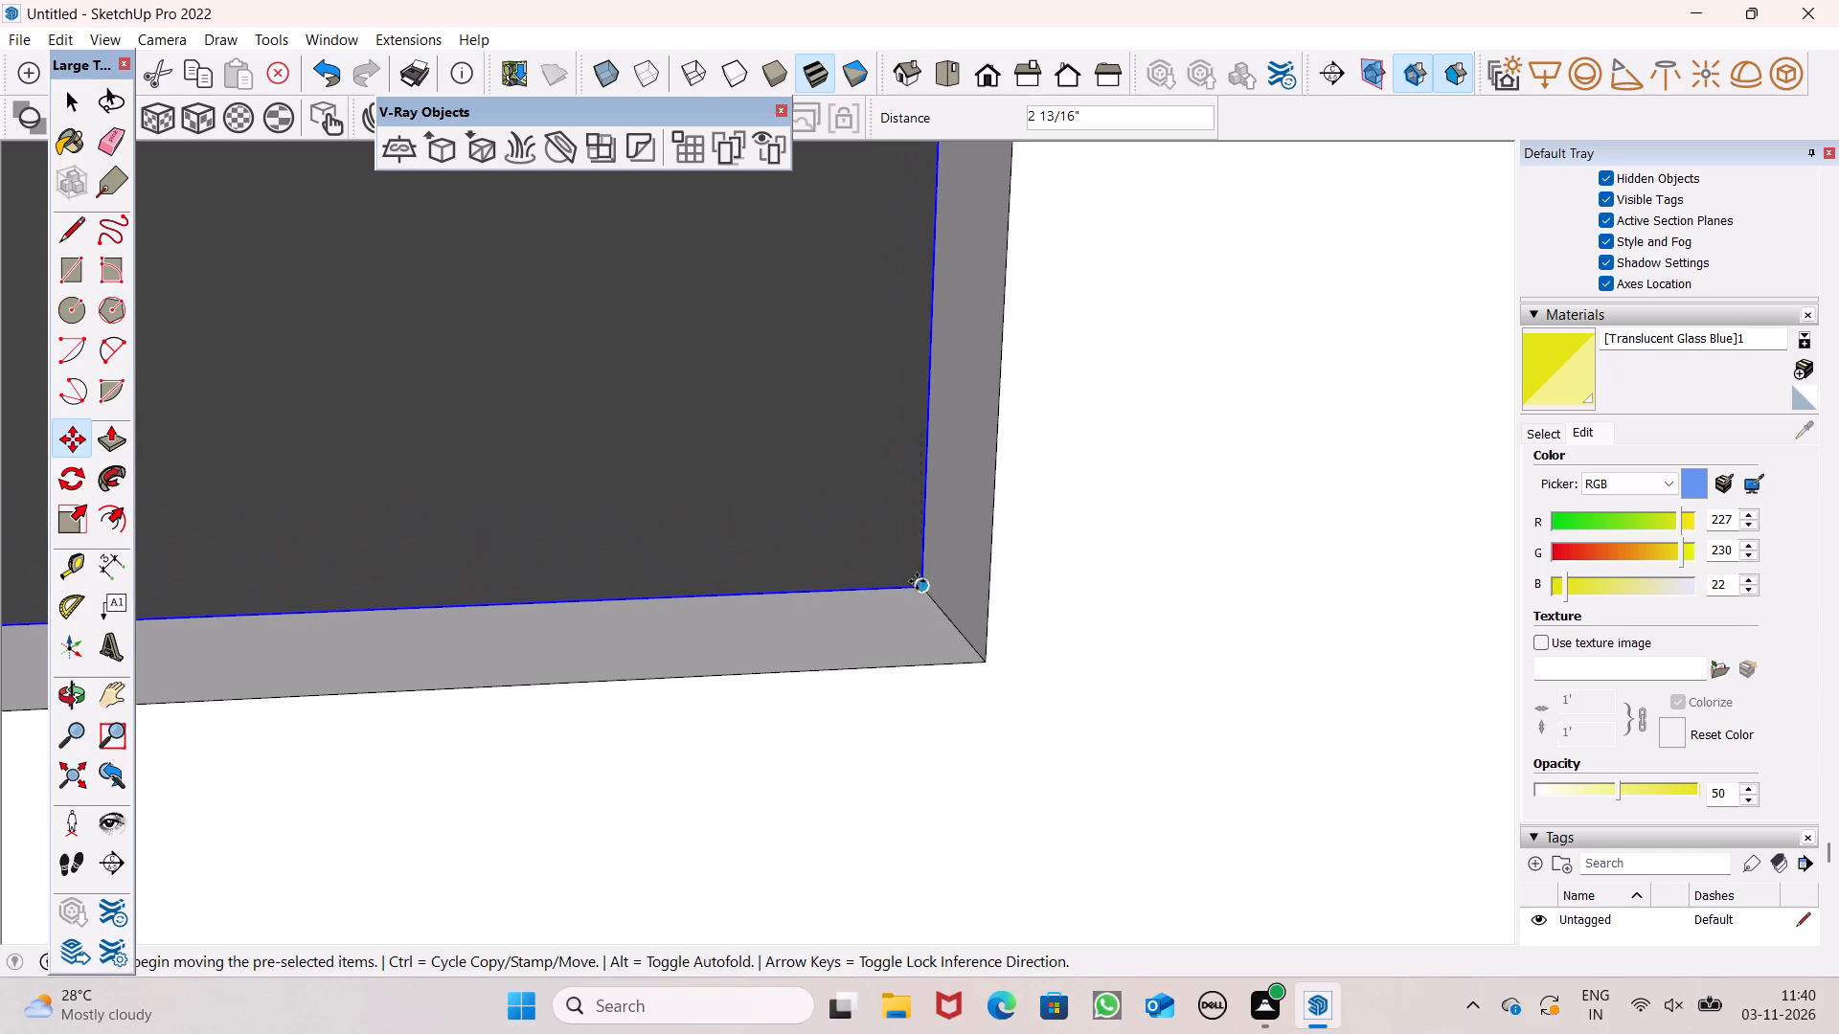
pyautogui.scroll(-4, 871, 549)
pyautogui.press('space')
# Examine the fourth-opening window's bottom and side edges up close and its fit within the right outer column.
pyautogui.moveTo(971, 581); pyautogui.dragTo(772, 513, button='middle')
pyautogui.scroll(1, 772, 513)
pyautogui.scroll(-11, 1017, 459)
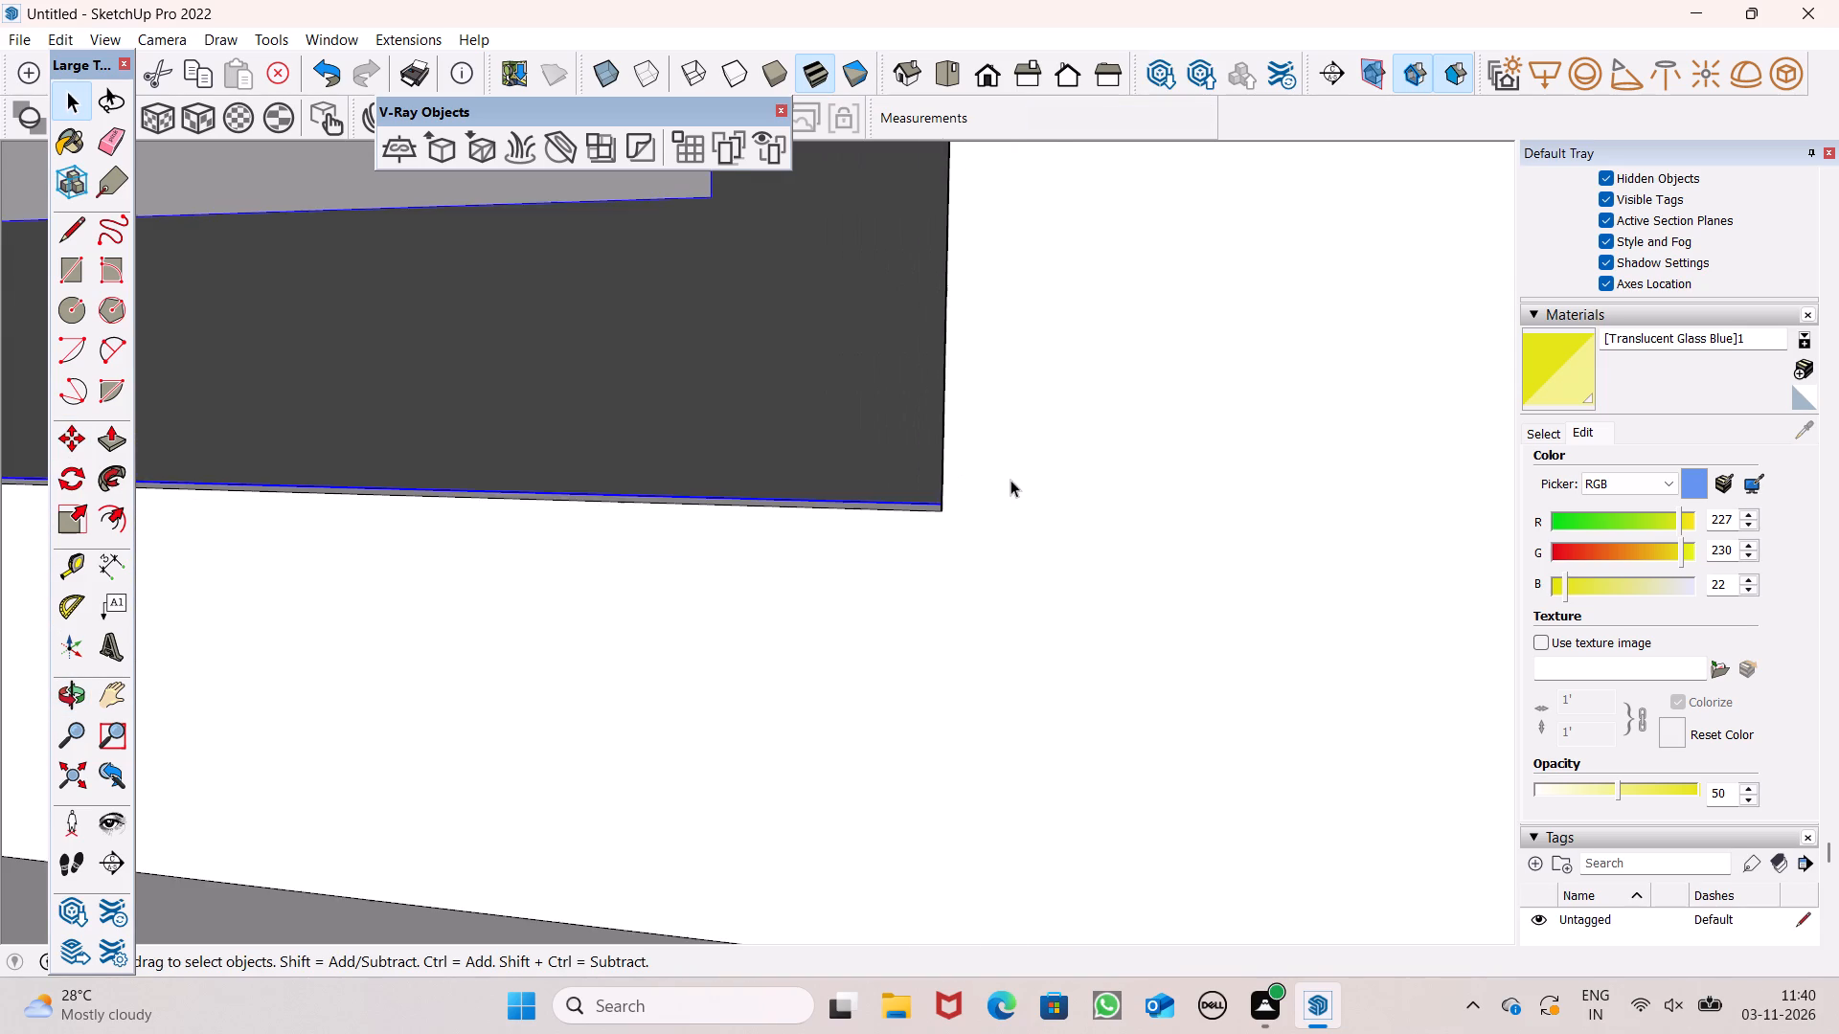
pyautogui.scroll(-9, 1010, 480)
pyautogui.moveTo(982, 507); pyautogui.dragTo(848, 718, button='middle')
pyautogui.scroll(-6, 813, 564)
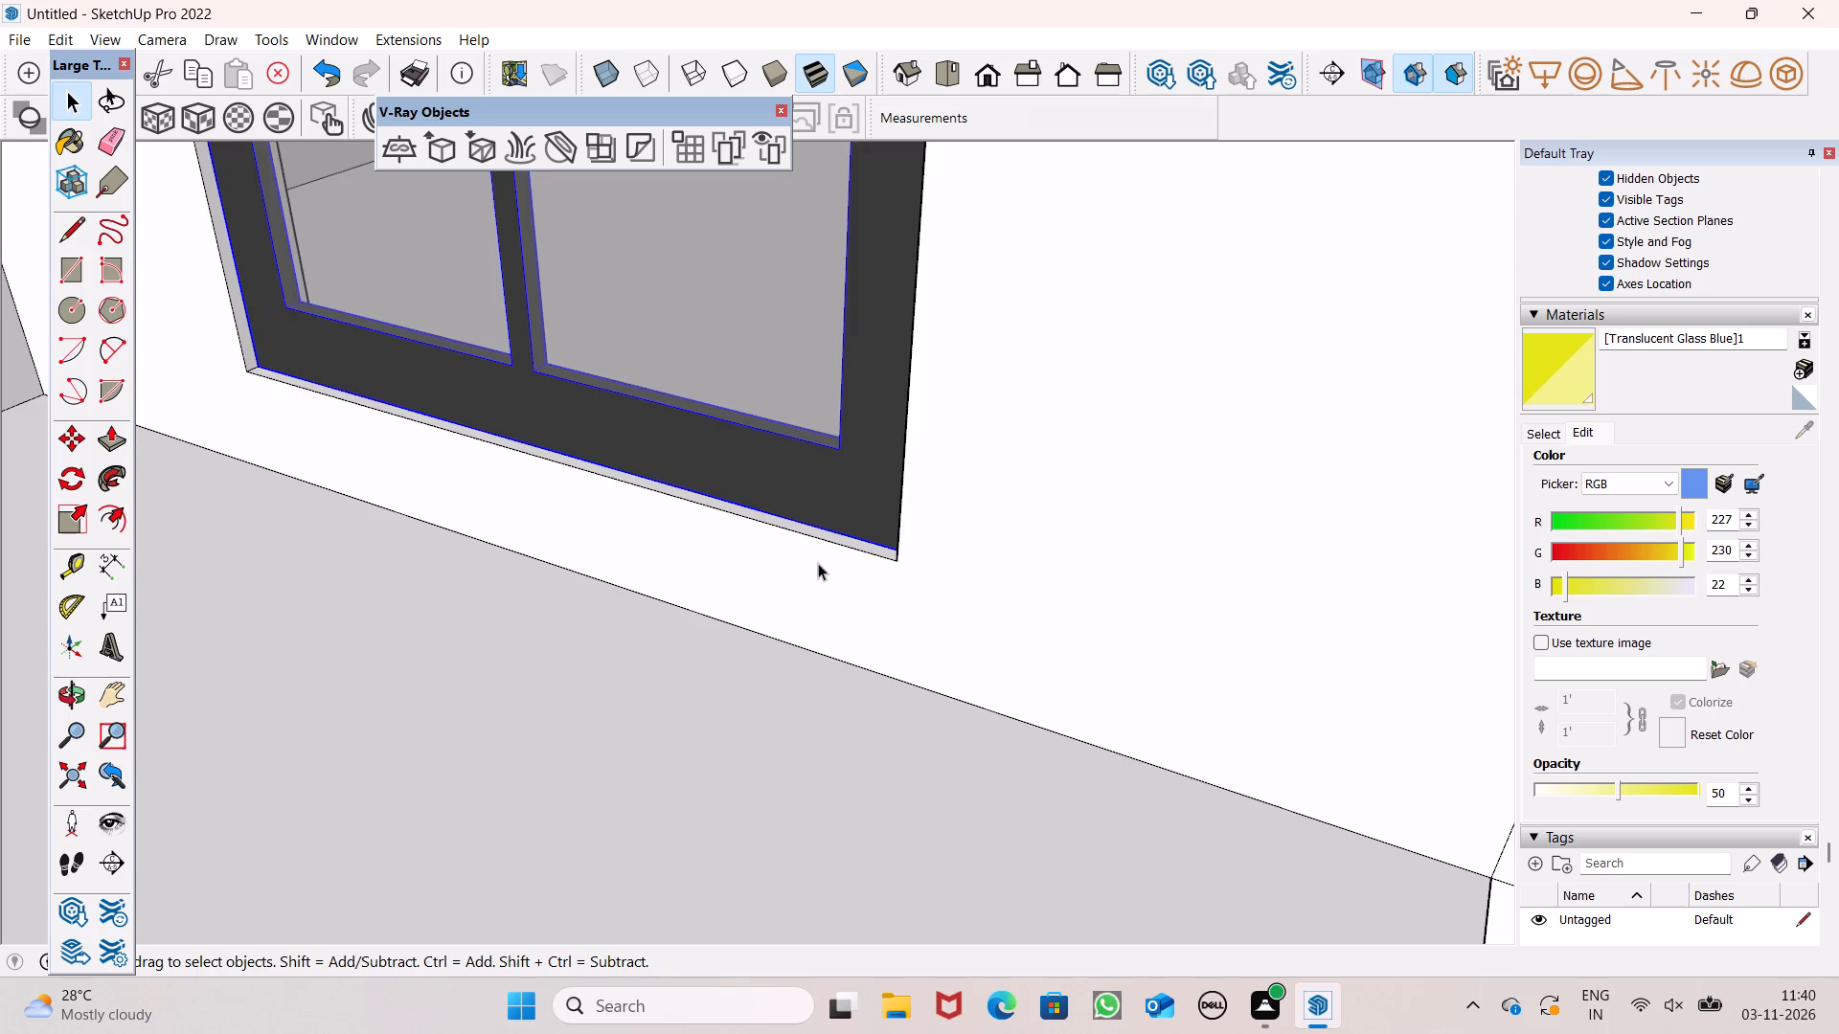
pyautogui.moveTo(779, 529); pyautogui.dragTo(935, 618, button='middle')
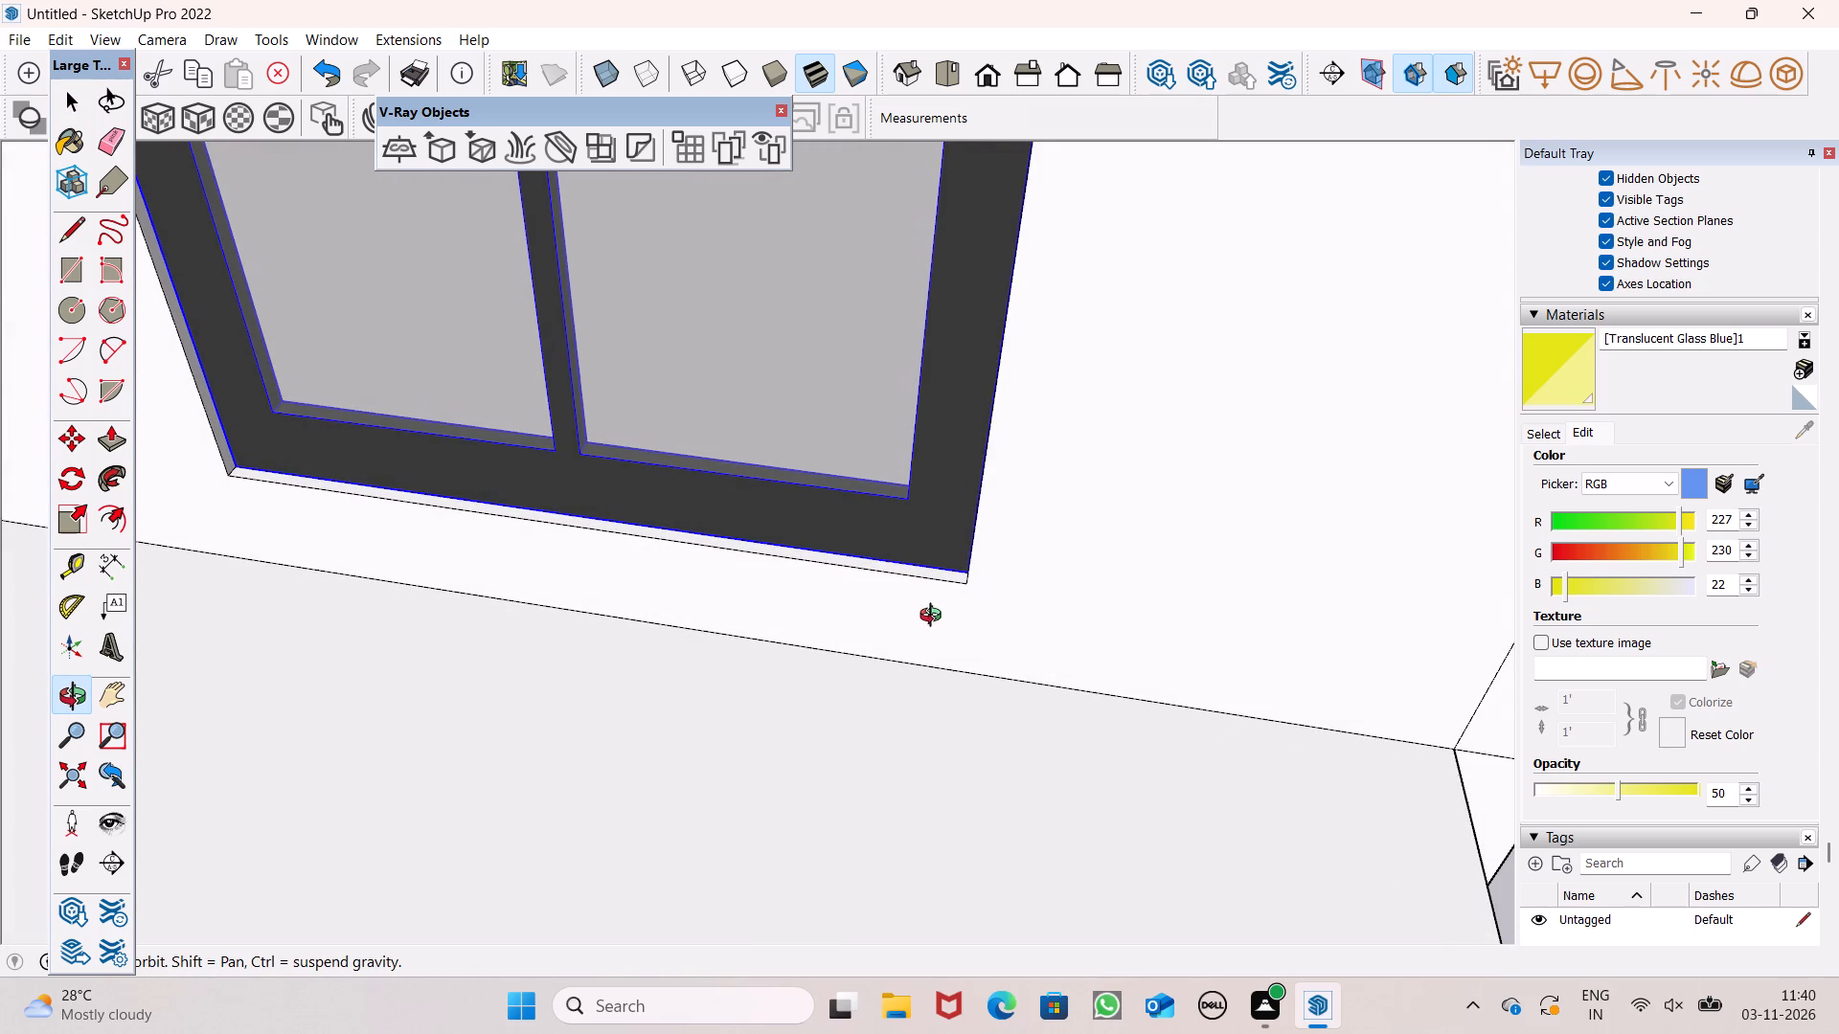
pyautogui.moveTo(935, 618); pyautogui.dragTo(934, 614, button='middle')
pyautogui.scroll(-2, 674, 510)
pyautogui.scroll(5, 596, 479)
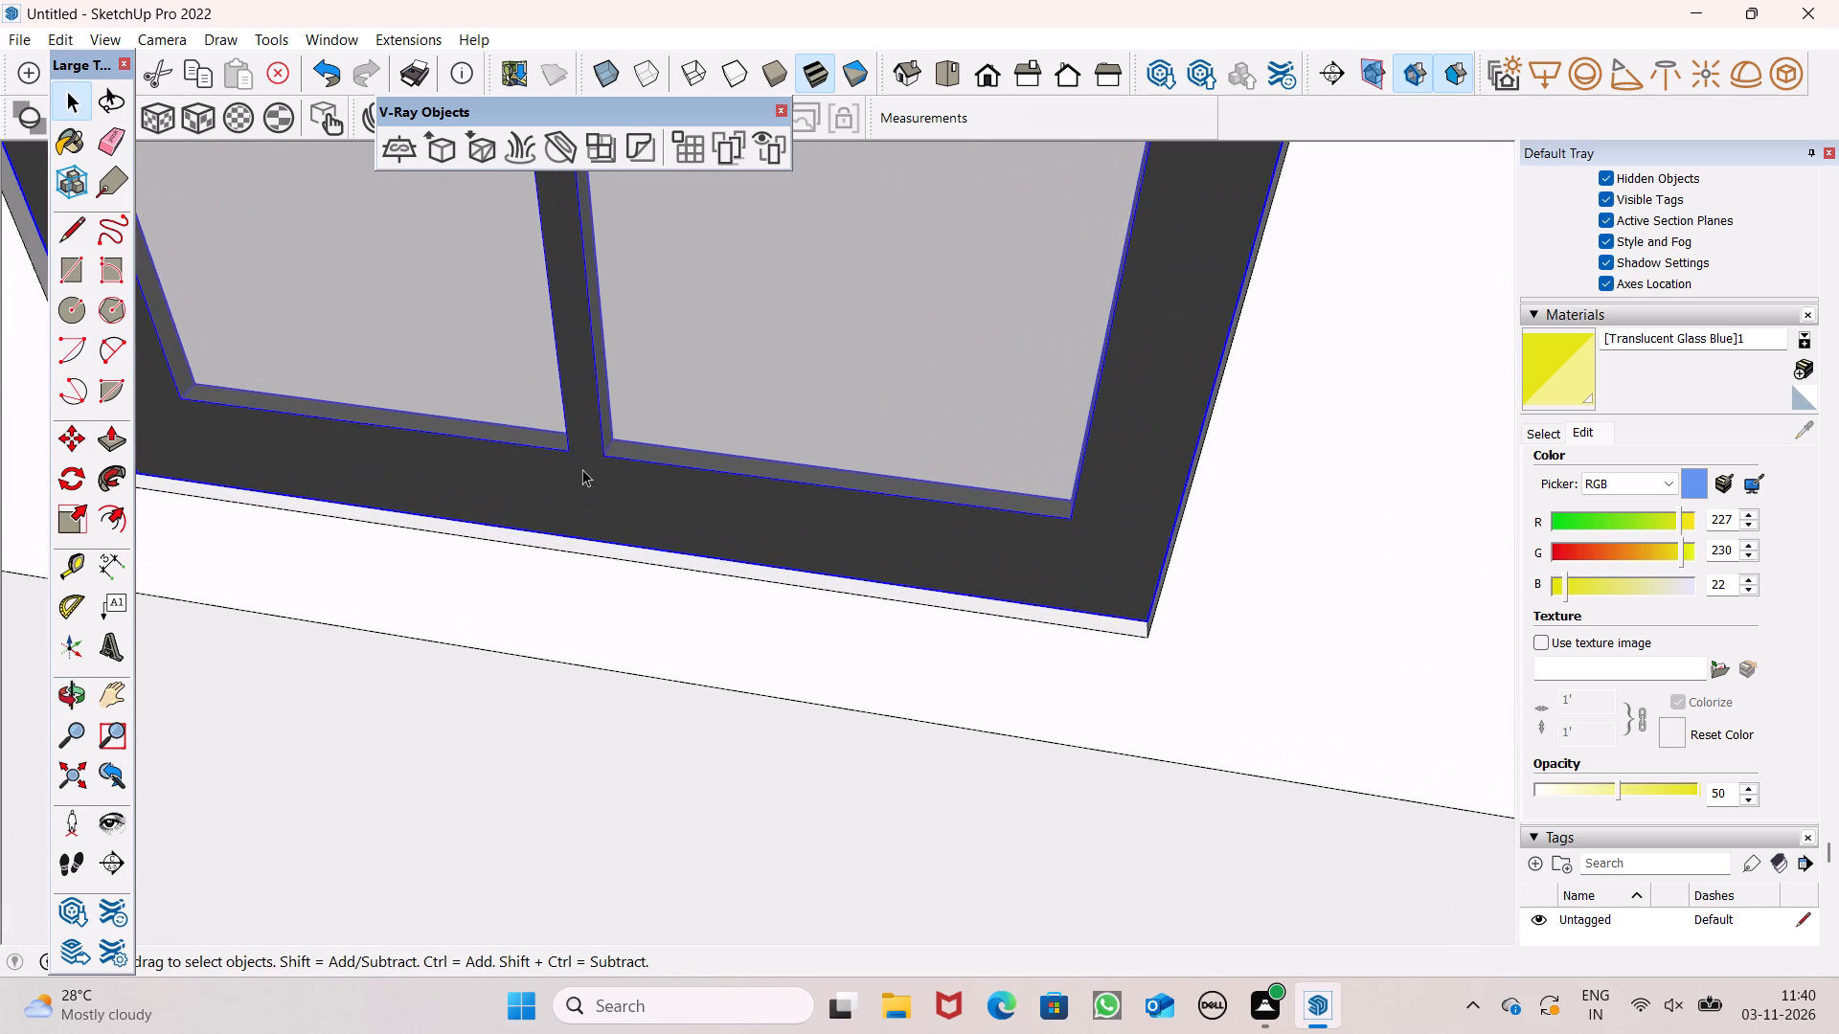
pyautogui.scroll(-3, 609, 478)
pyautogui.moveTo(811, 577); pyautogui.dragTo(814, 577, button='middle')
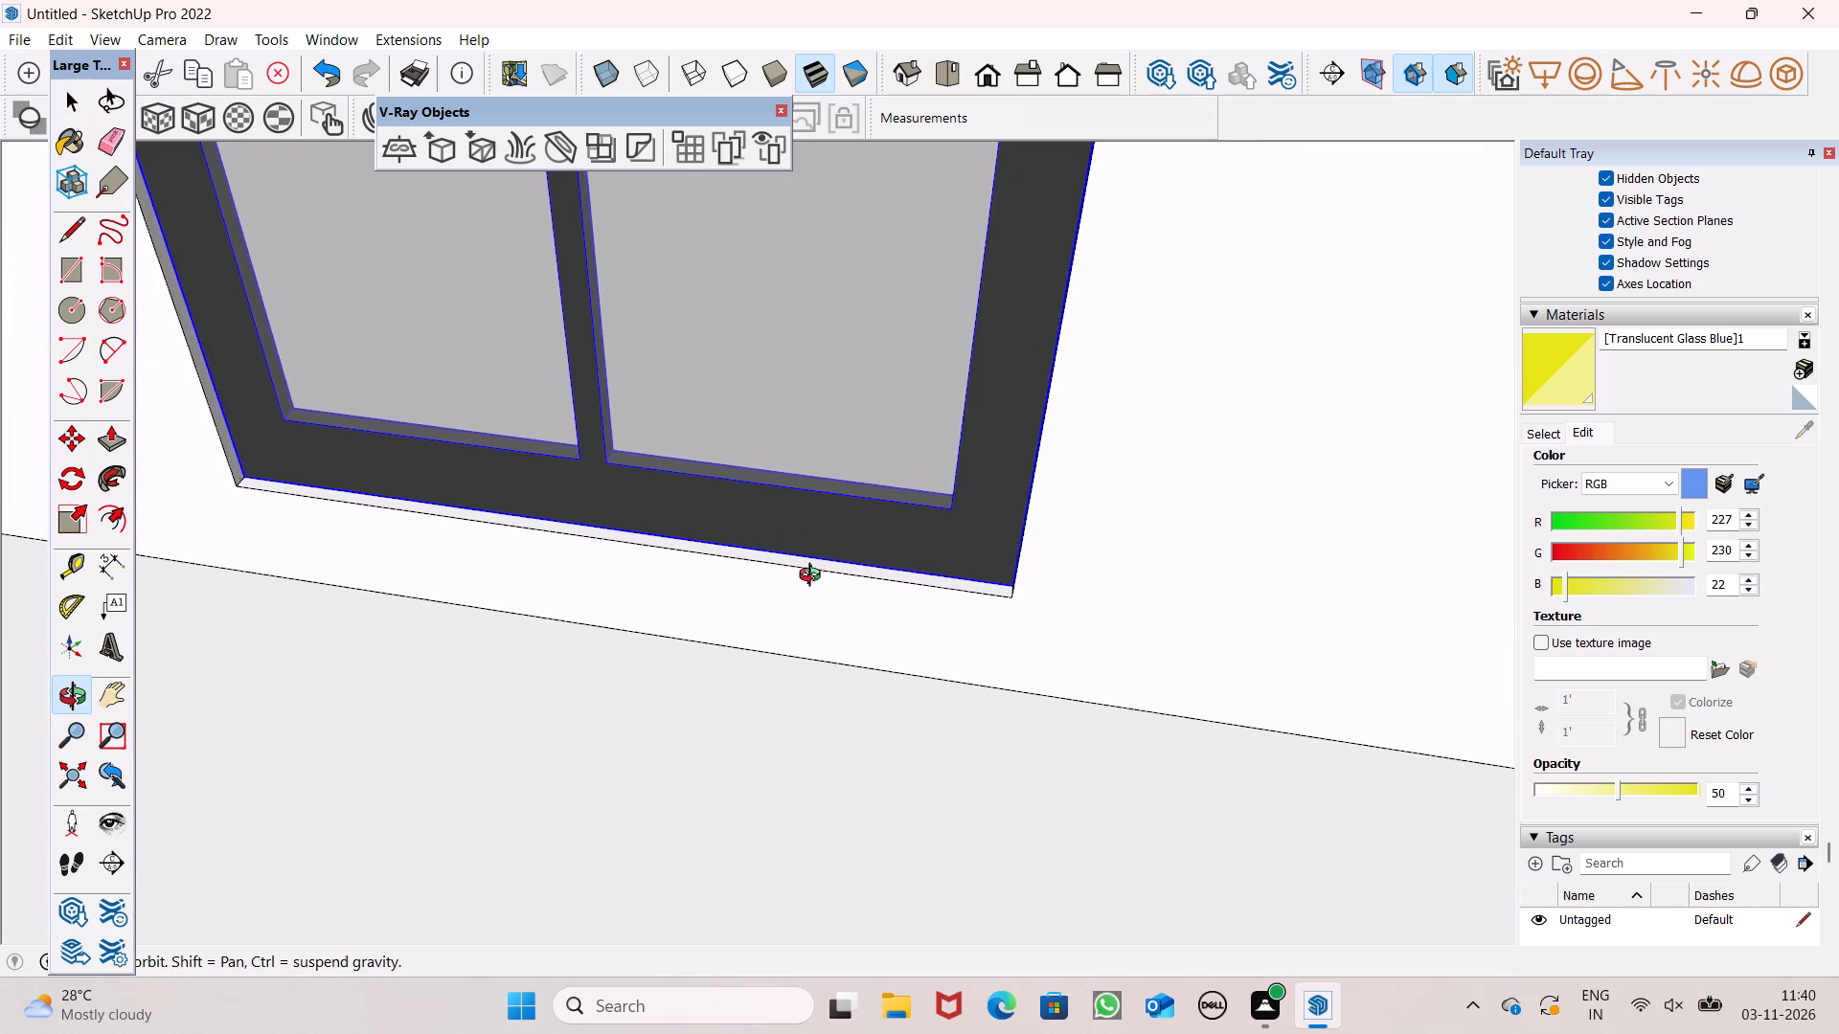
pyautogui.moveTo(814, 577); pyautogui.dragTo(686, 485, button='middle')
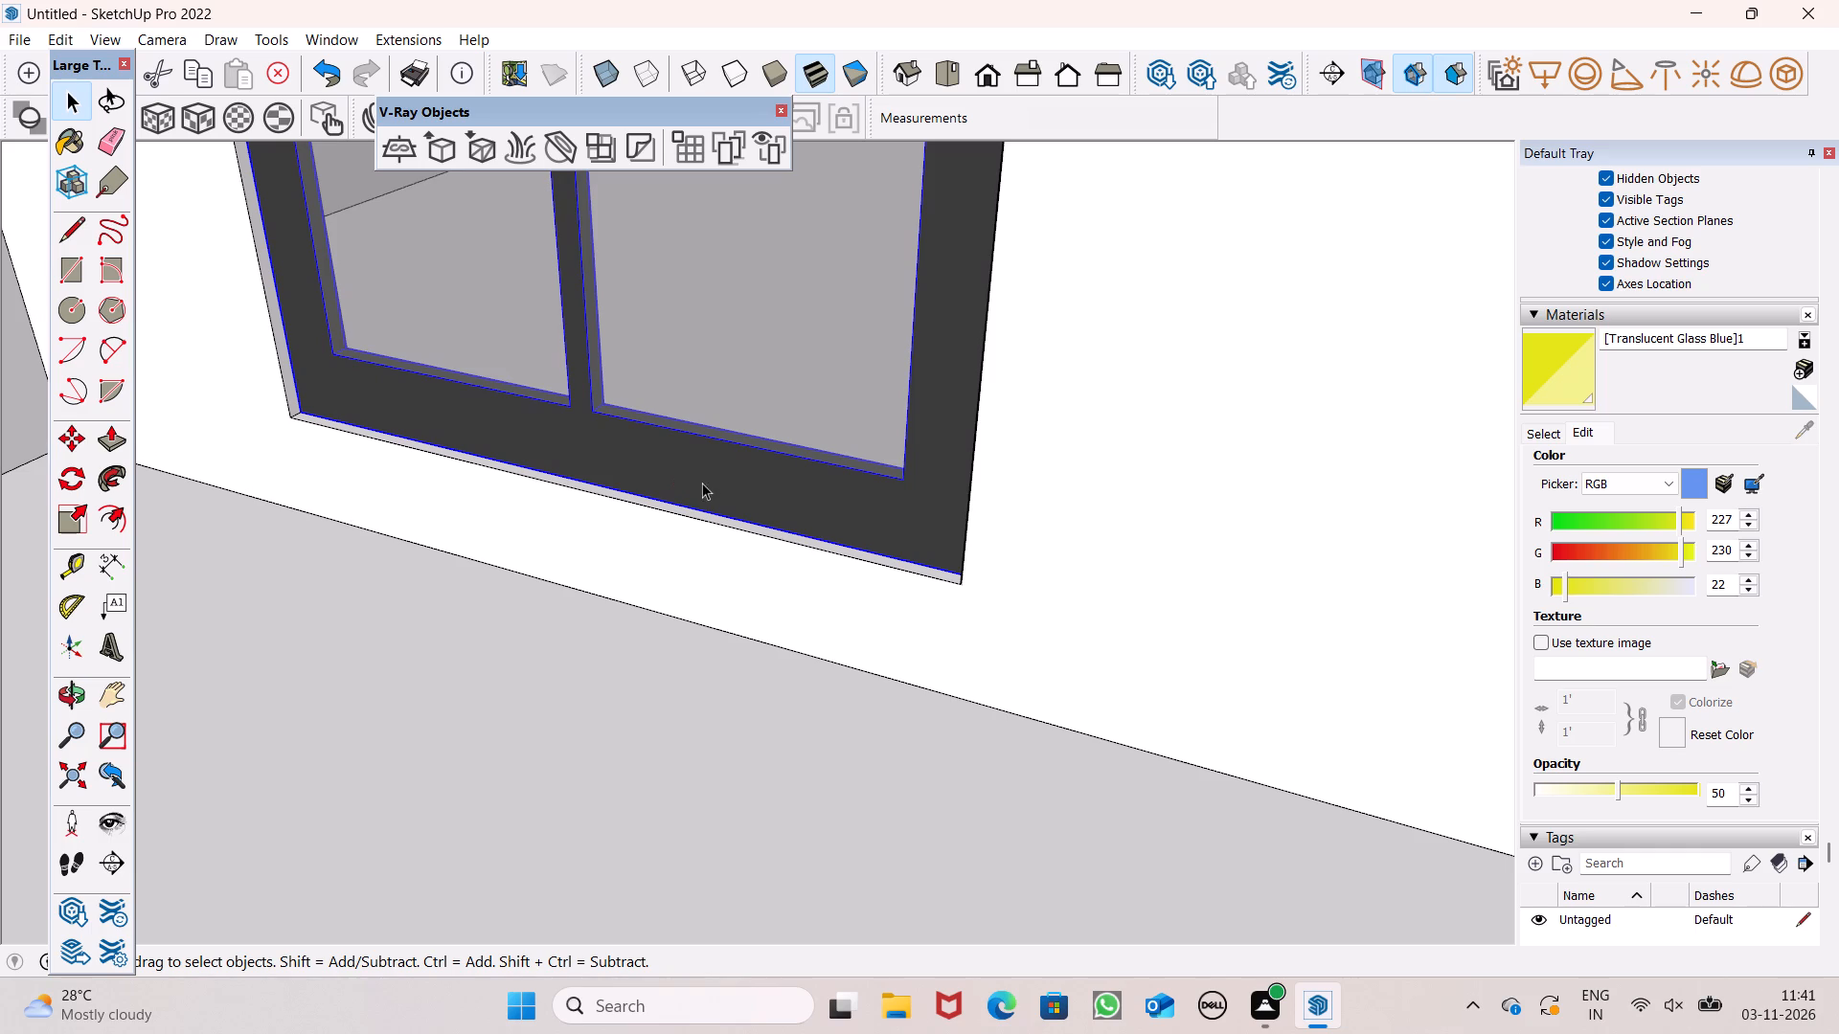
pyautogui.scroll(-4, 877, 477)
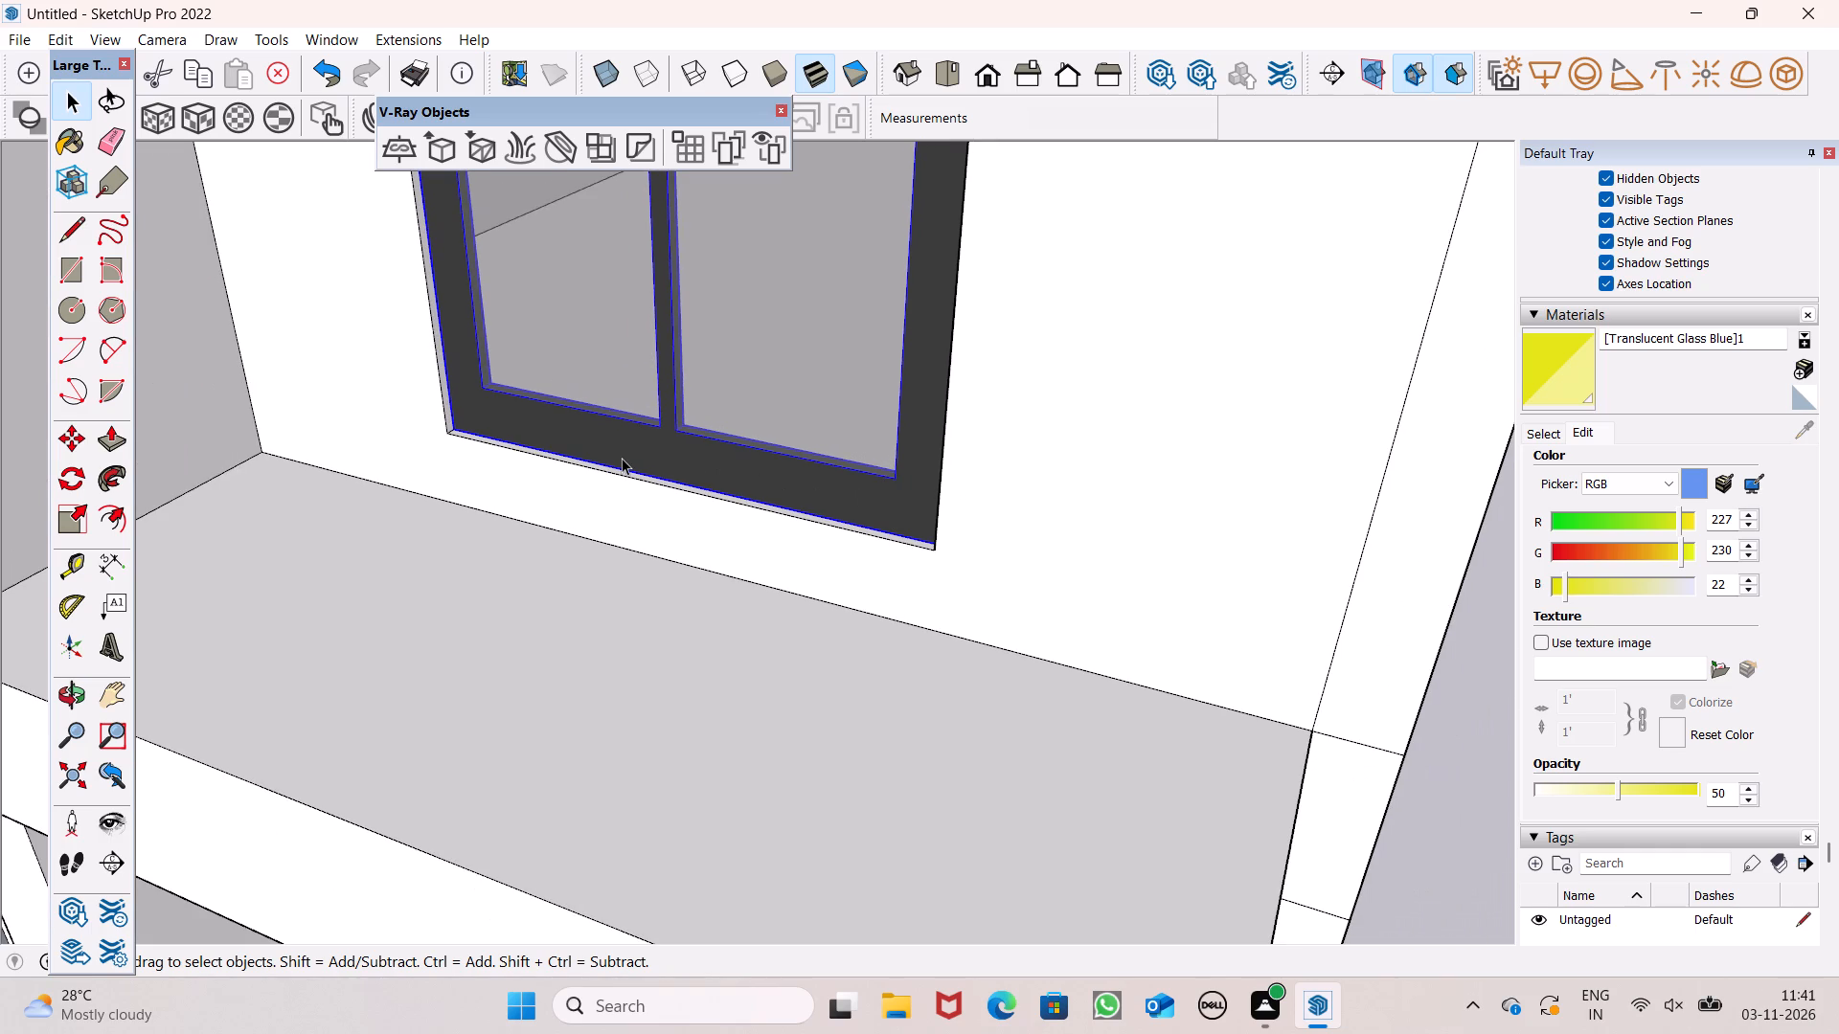
pyautogui.scroll(6, 642, 445)
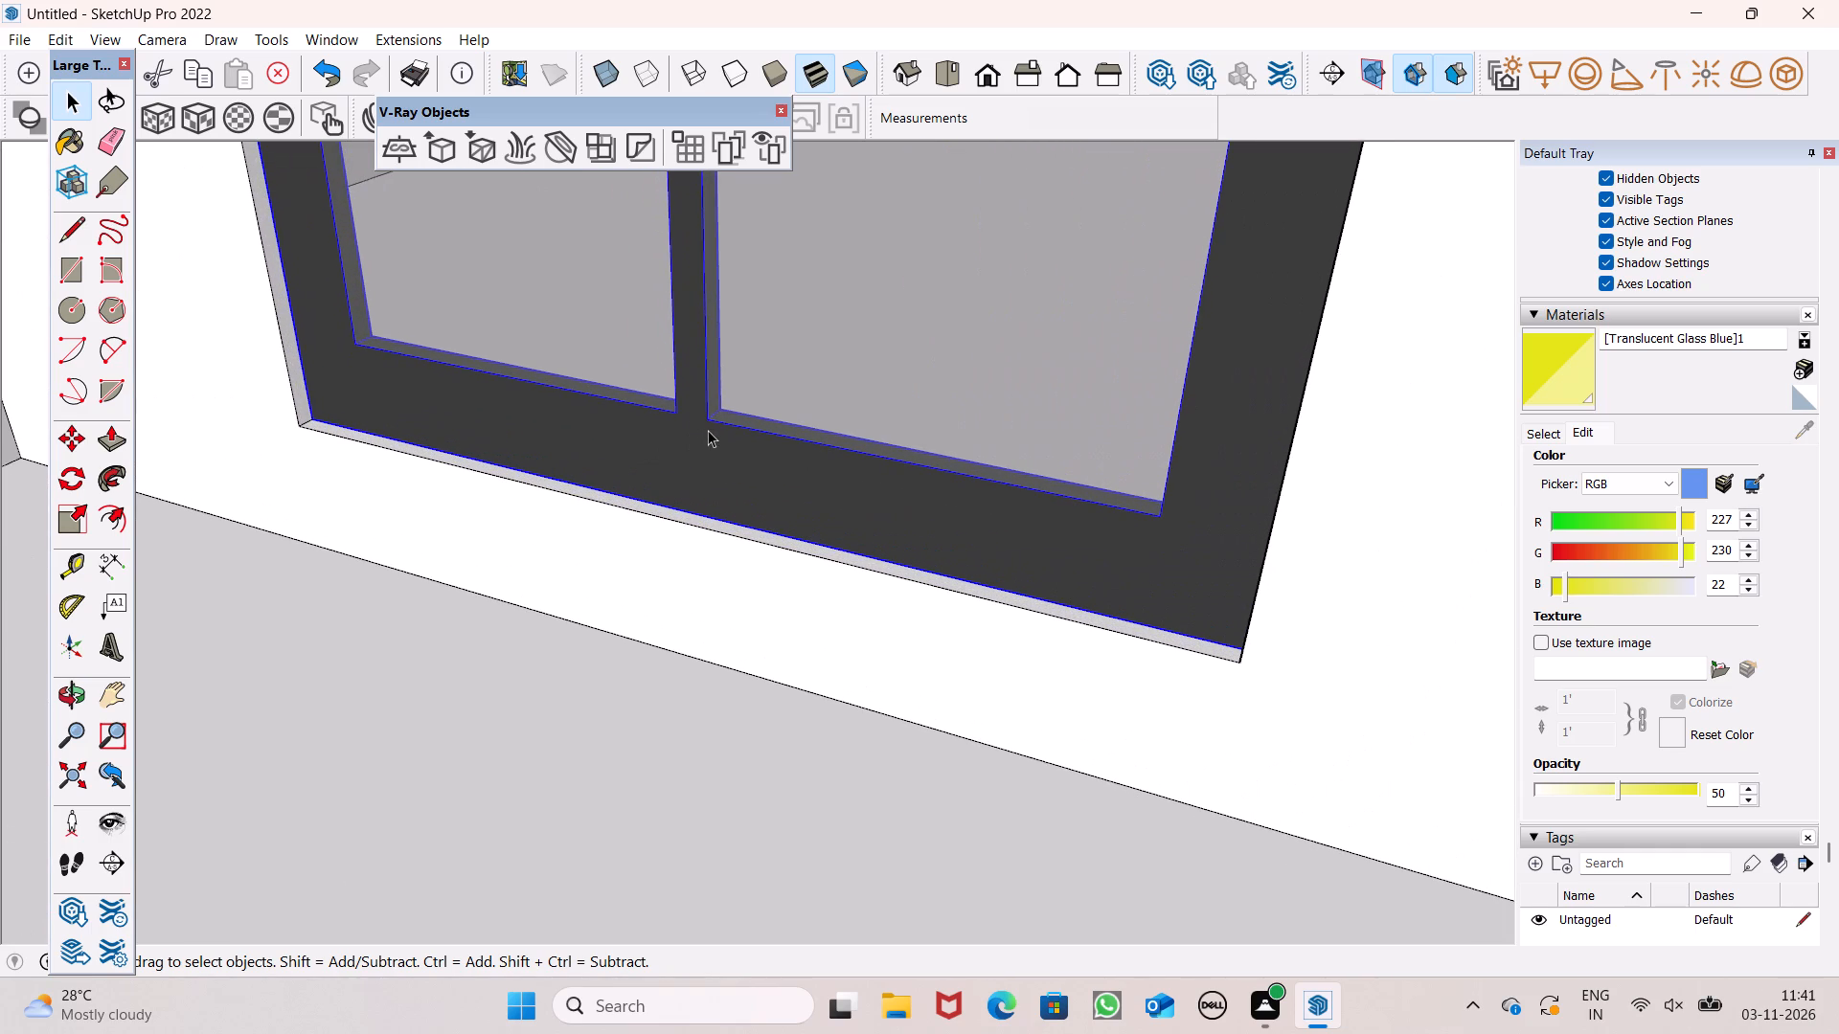
pyautogui.scroll(-4, 714, 433)
pyautogui.moveTo(892, 503); pyautogui.dragTo(950, 343, button='middle')
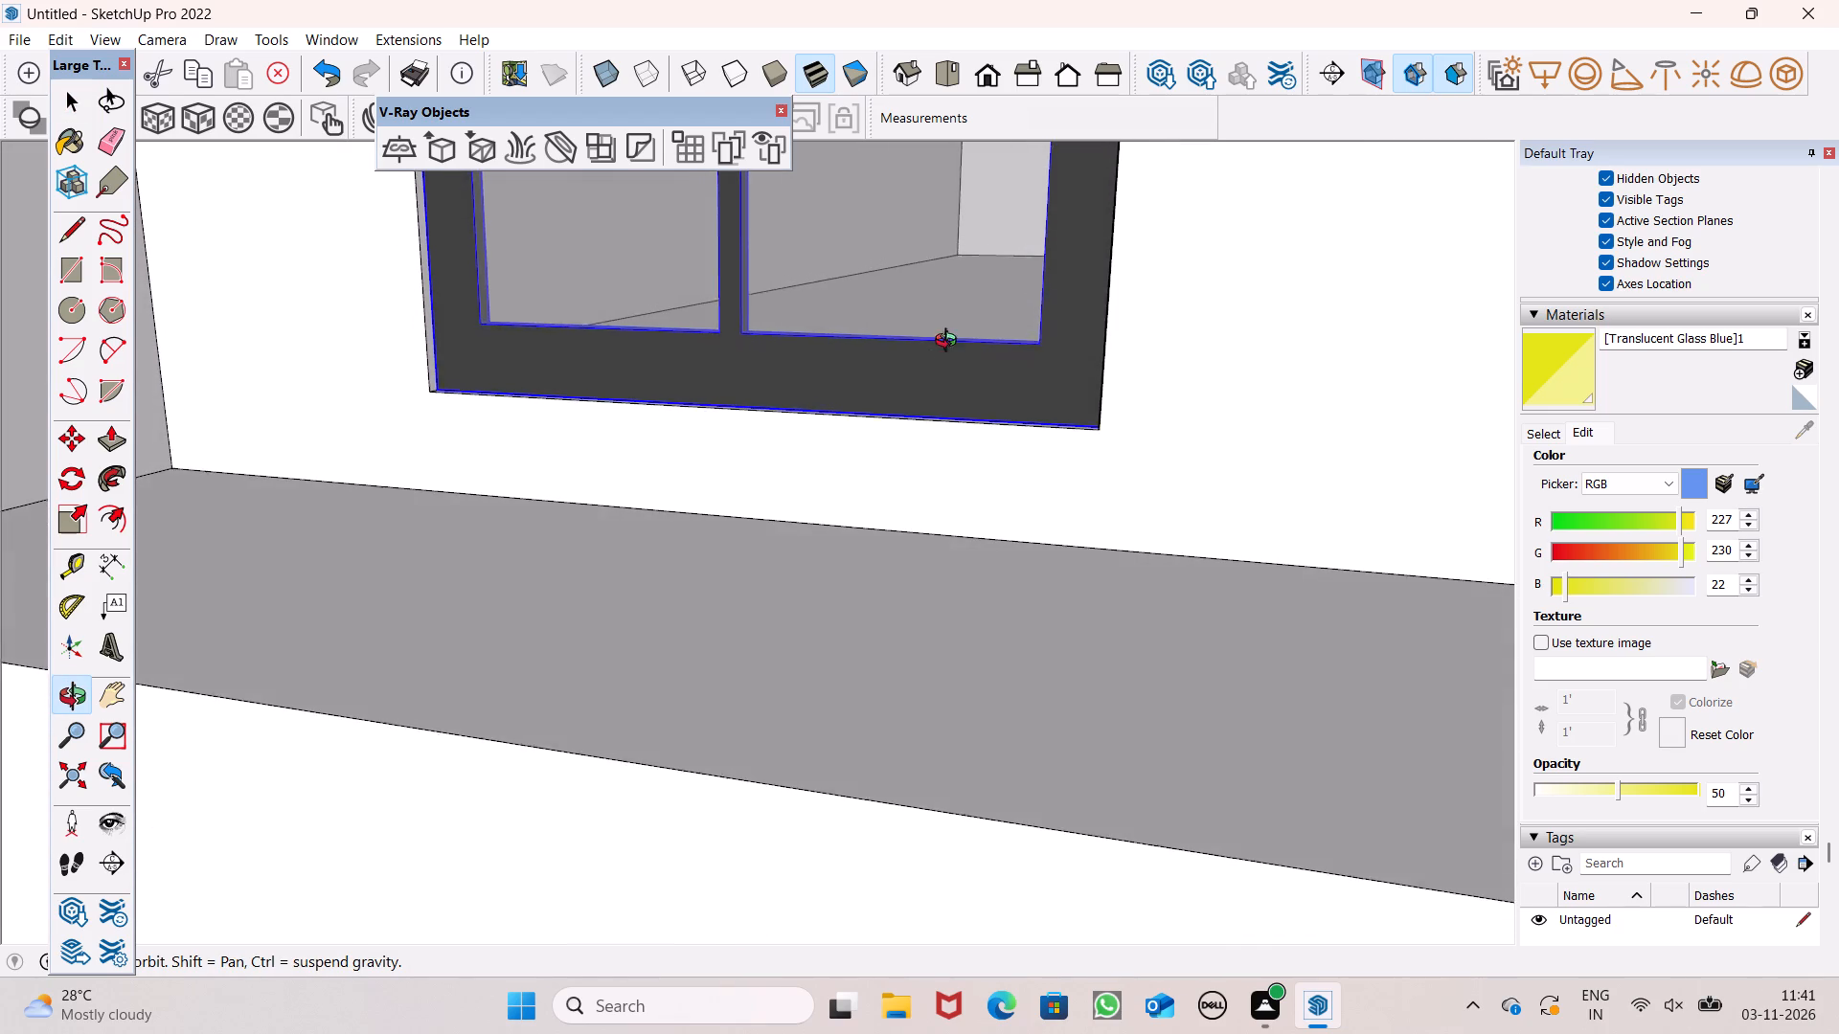
pyautogui.moveTo(950, 343); pyautogui.dragTo(851, 285, button='middle')
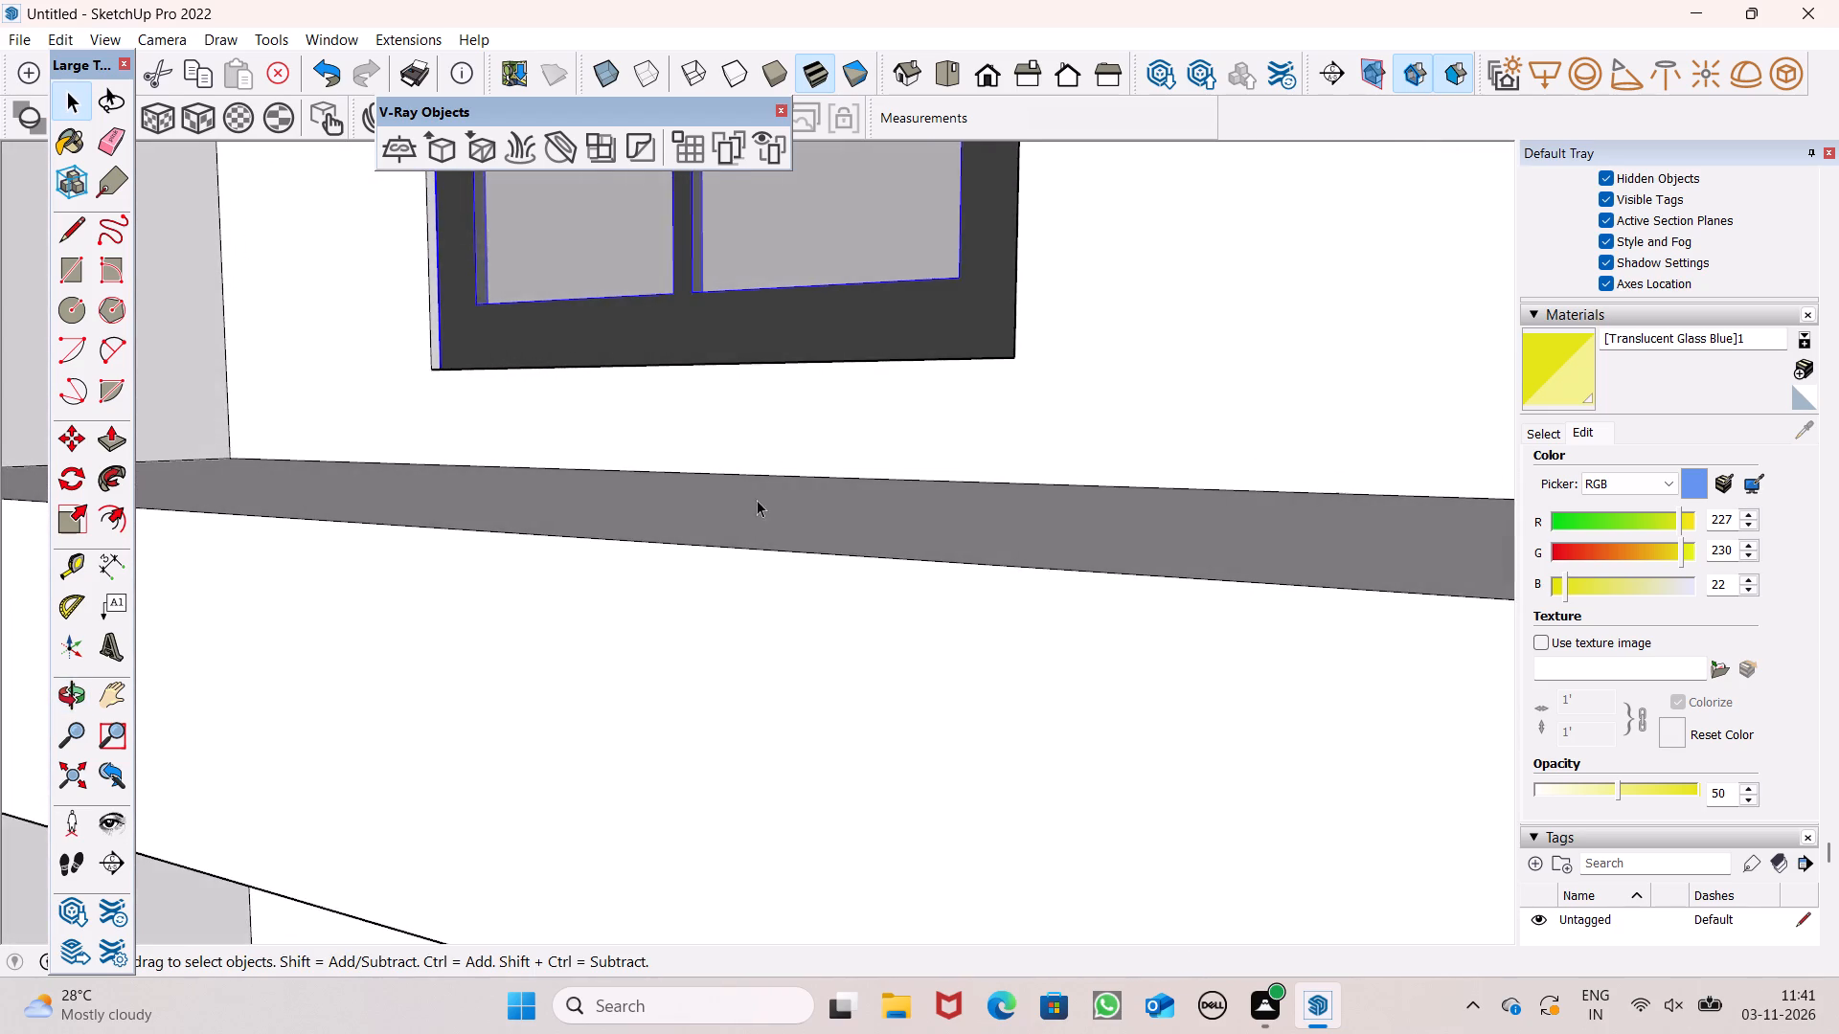
pyautogui.scroll(-10, 749, 532)
pyautogui.moveTo(729, 532); pyautogui.dragTo(898, 512, button='middle')
pyautogui.scroll(-11, 829, 521)
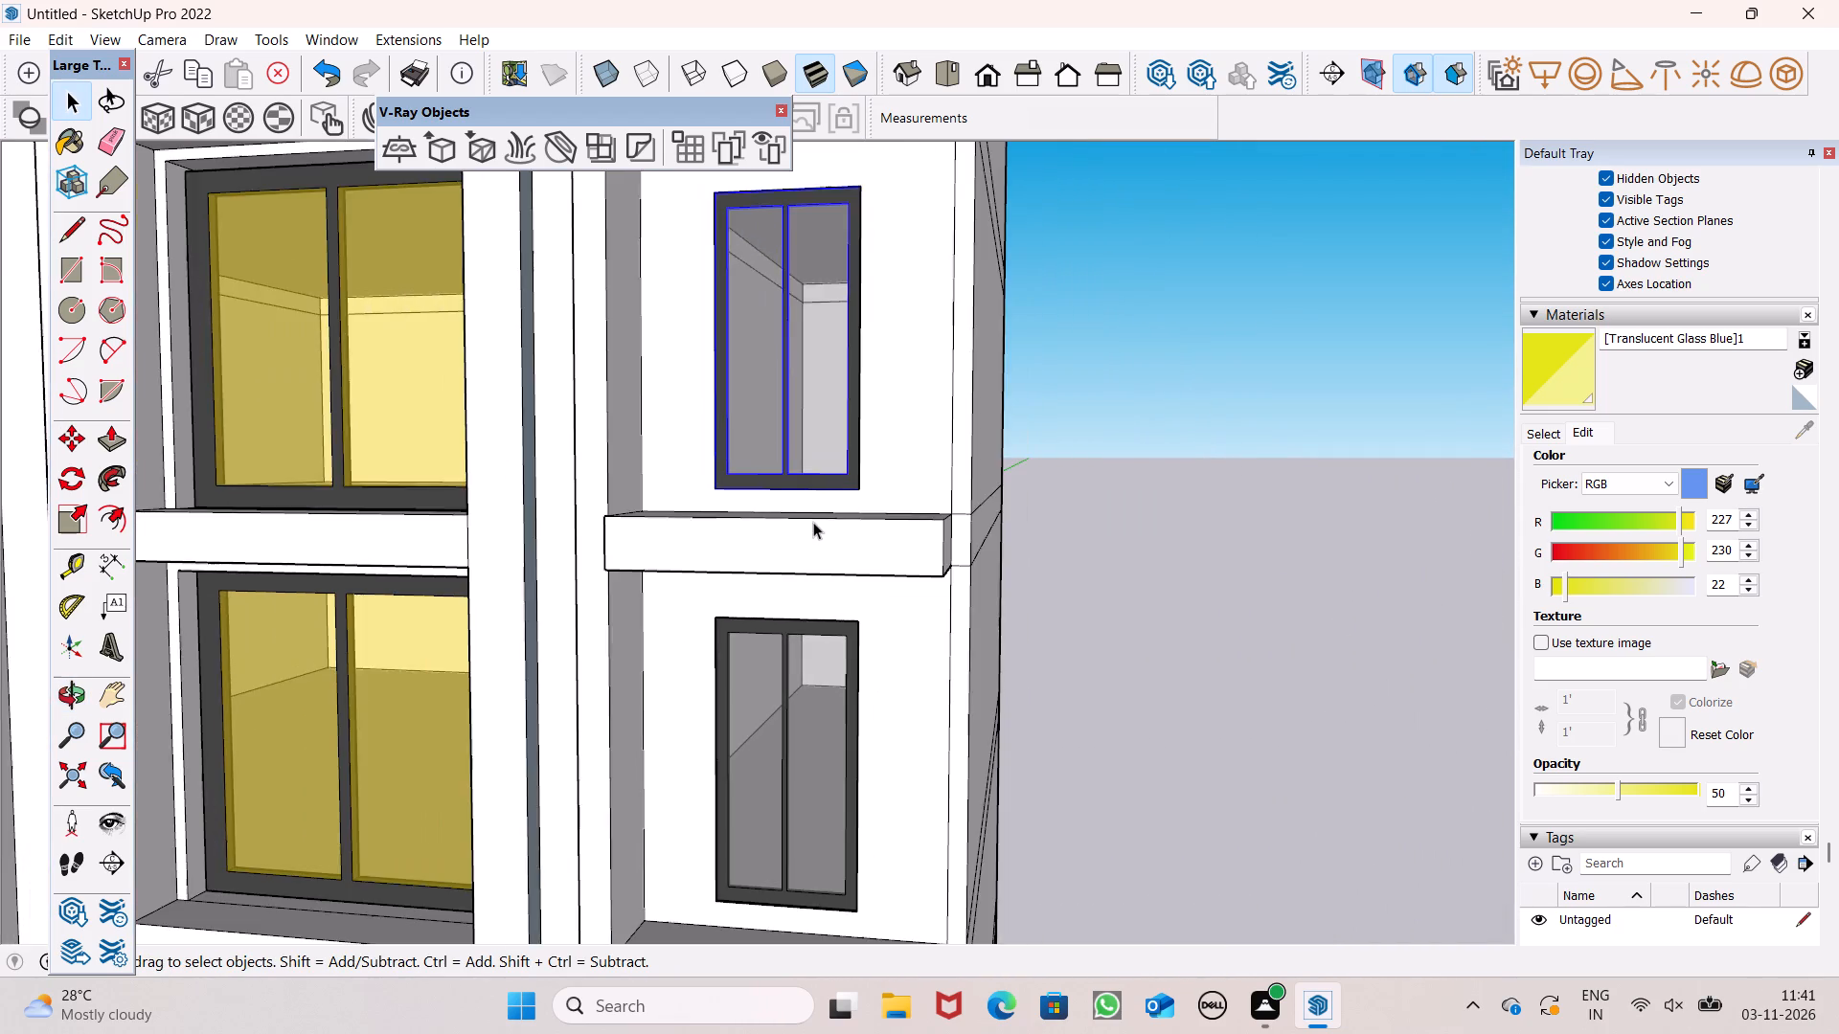
pyautogui.scroll(-7, 813, 522)
# Copy the fourth right outer window up about 17' 8 9/16" into the column's top opening and deselect it.
pyautogui.scroll(8, 807, 328)
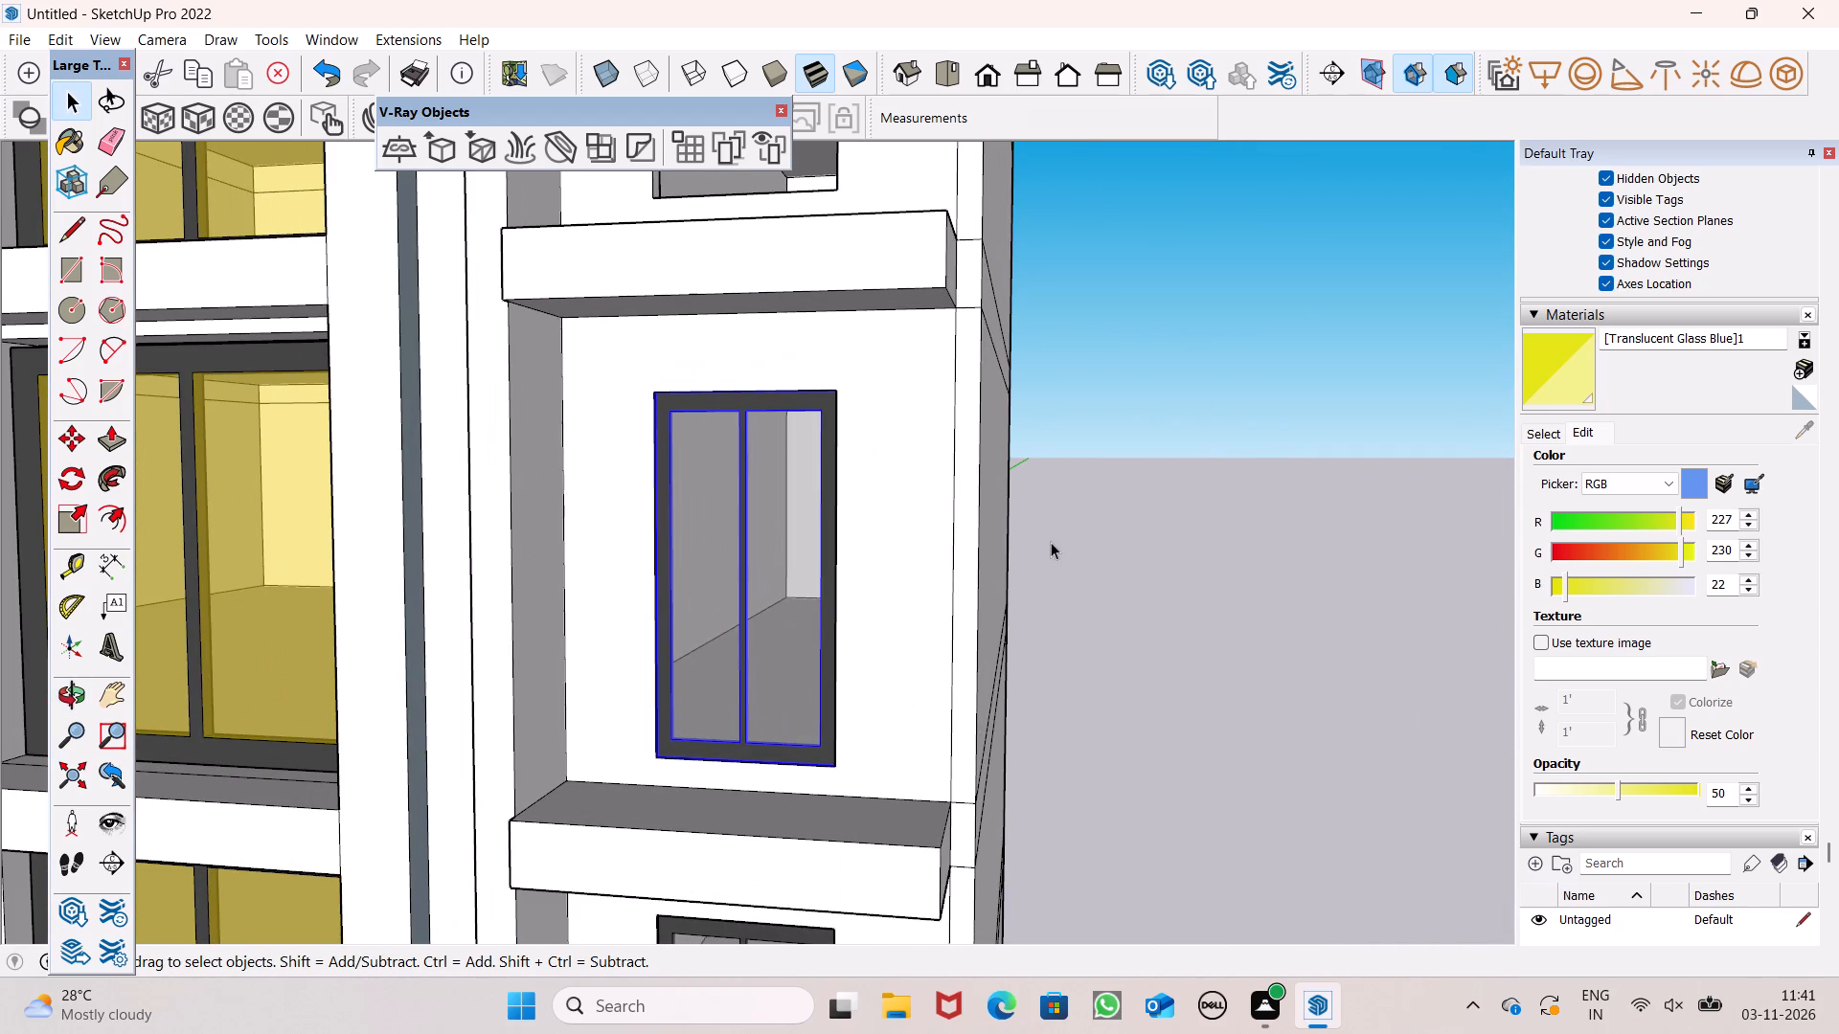
pyautogui.scroll(-7, 856, 497)
pyautogui.moveTo(761, 526); pyautogui.dragTo(833, 641, button='middle')
pyautogui.scroll(-7, 744, 600)
pyautogui.scroll(7, 831, 497)
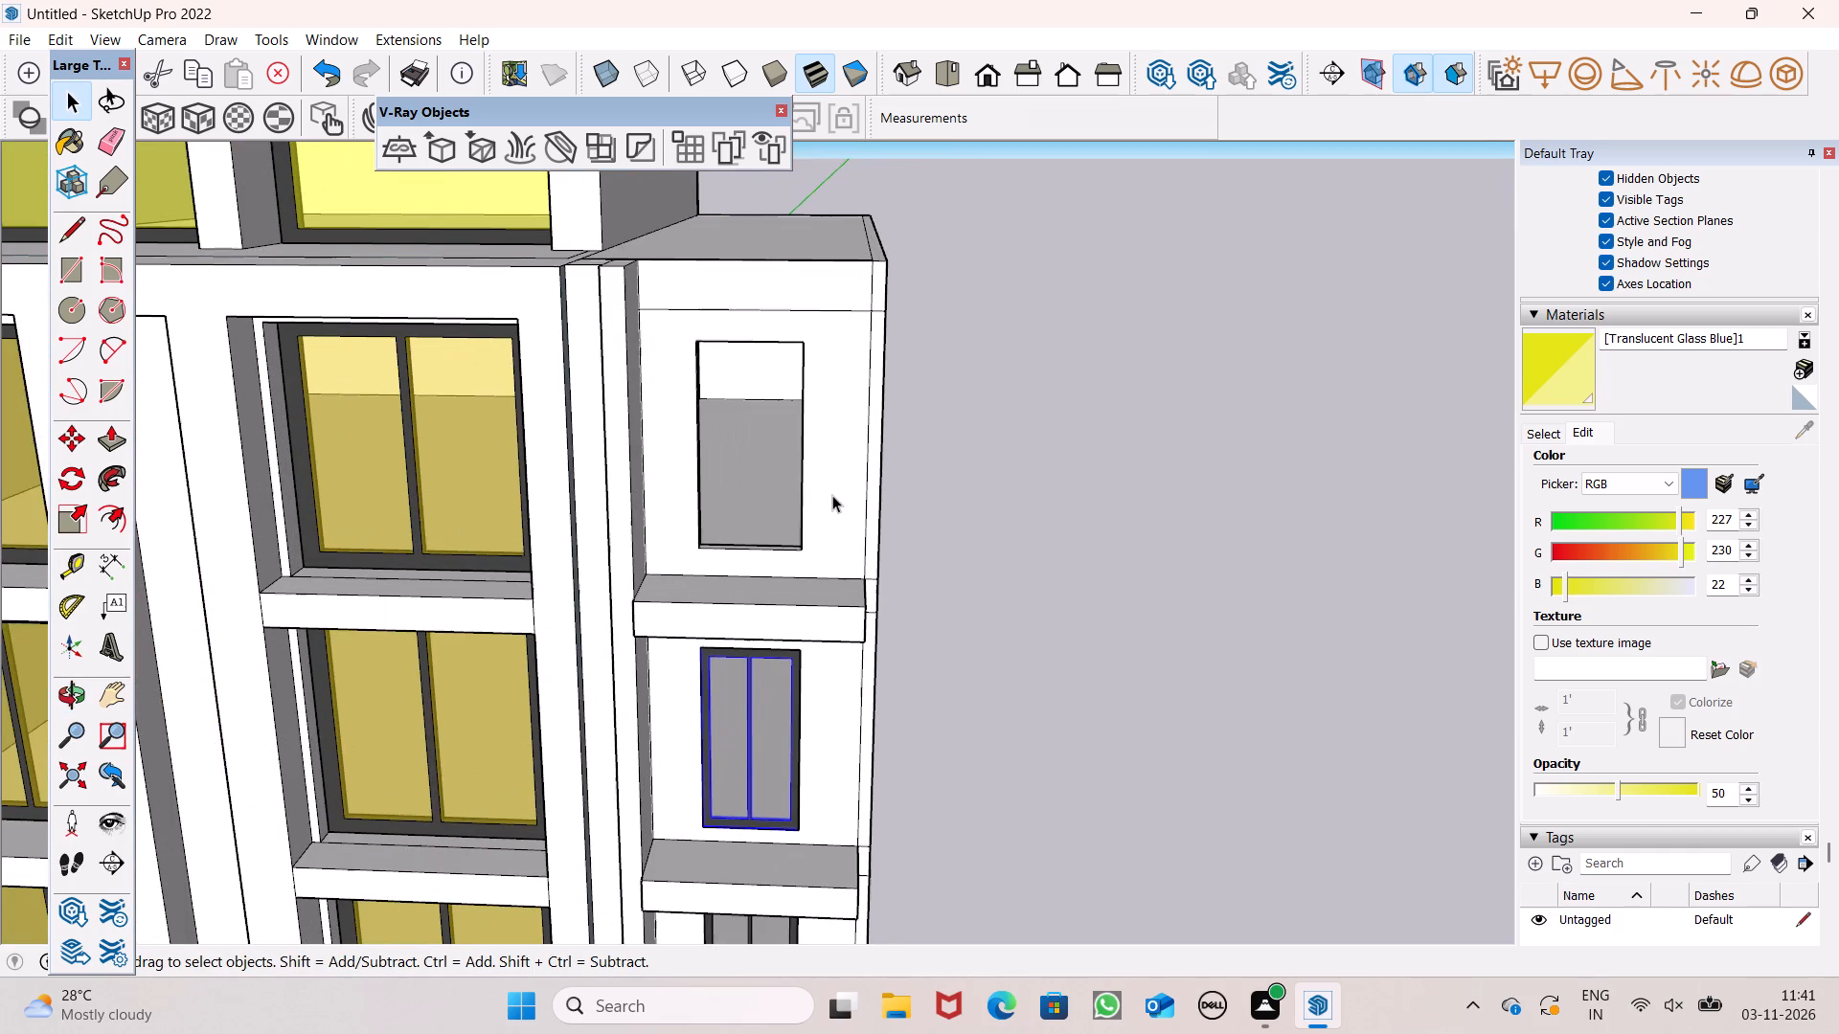
pyautogui.press('m')
pyautogui.press('Return')
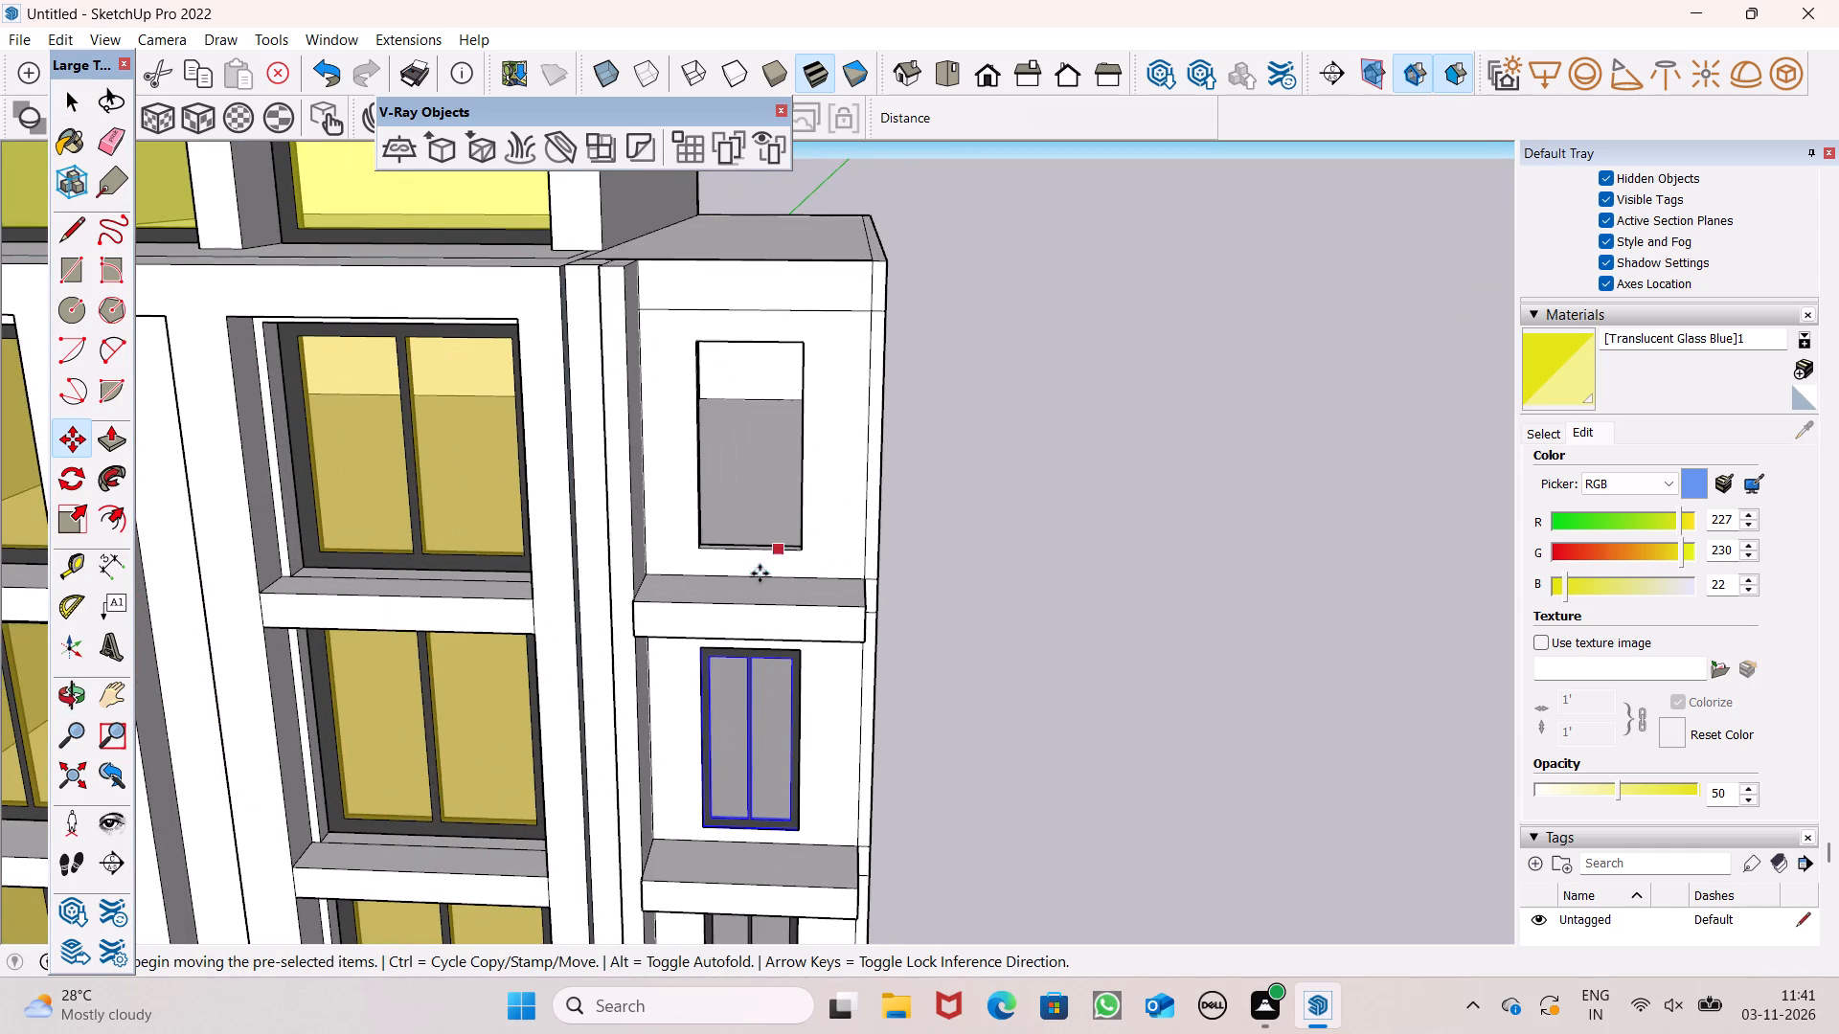
pyautogui.scroll(6, 676, 604)
pyautogui.scroll(-6, 732, 584)
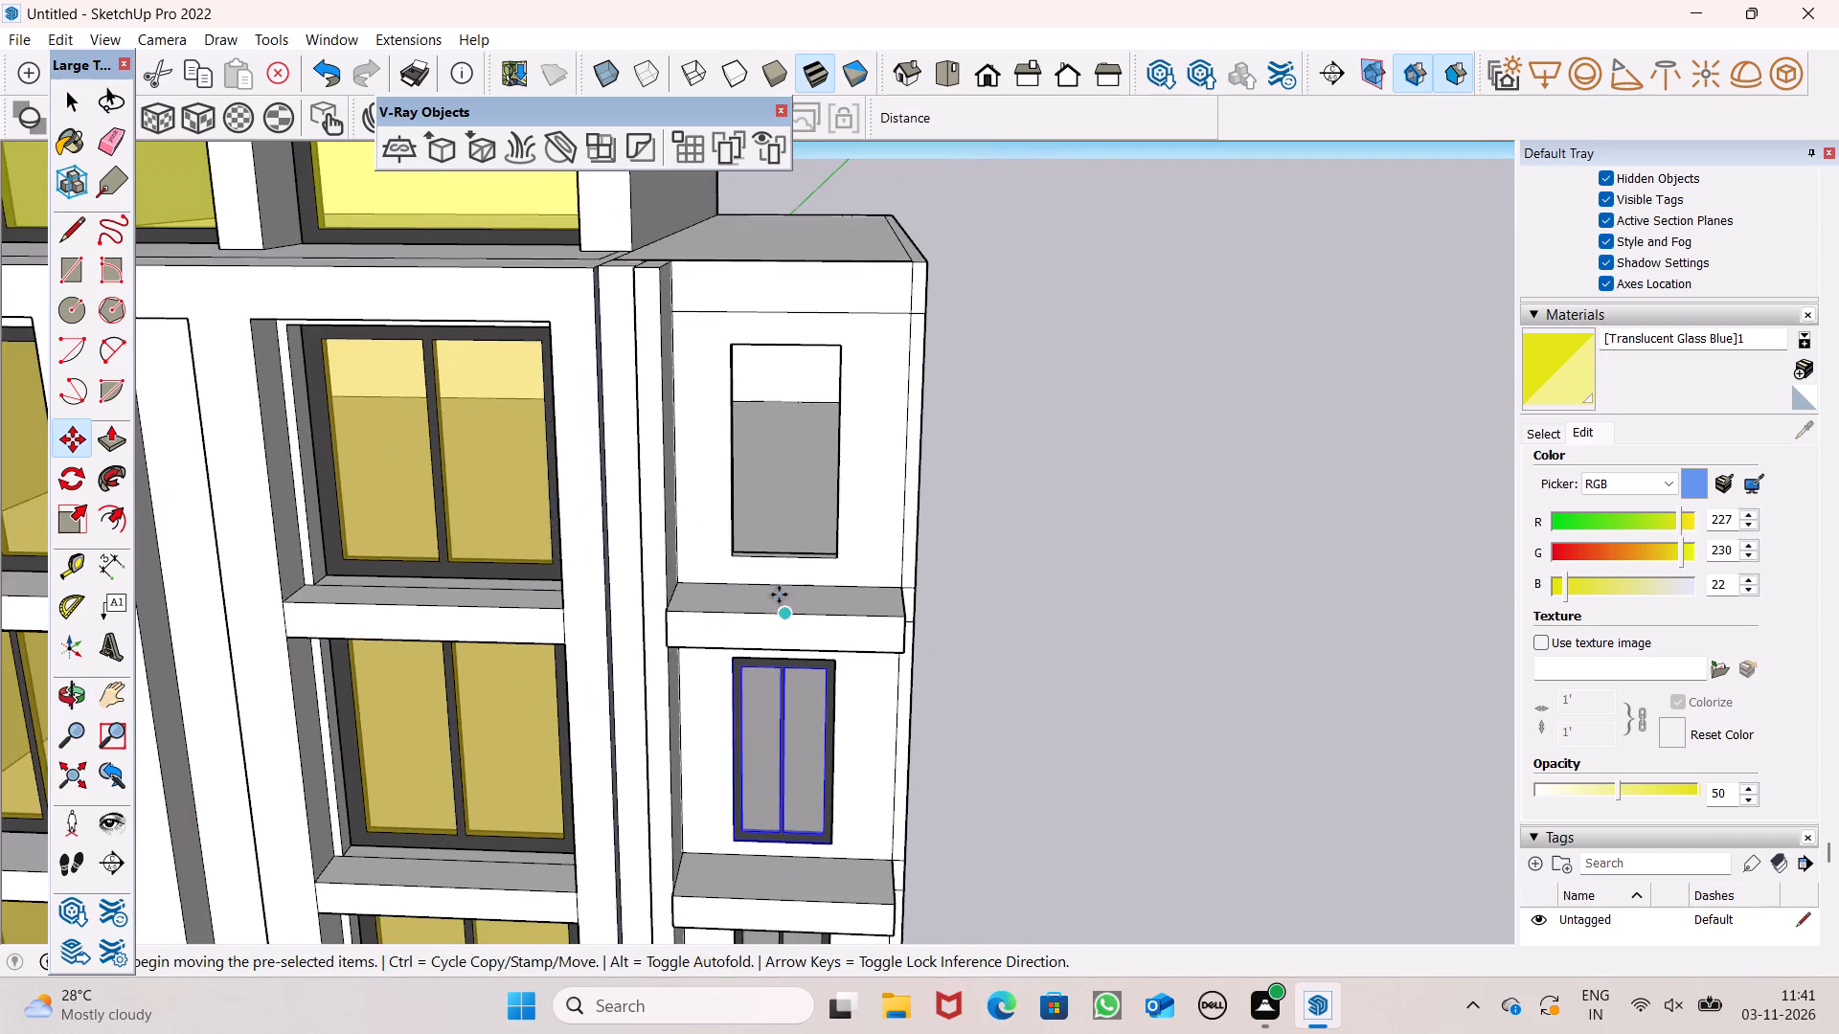
pyautogui.scroll(-2, 779, 594)
pyautogui.moveTo(829, 710); pyautogui.dragTo(833, 917, button='middle')
pyautogui.scroll(6, 815, 886)
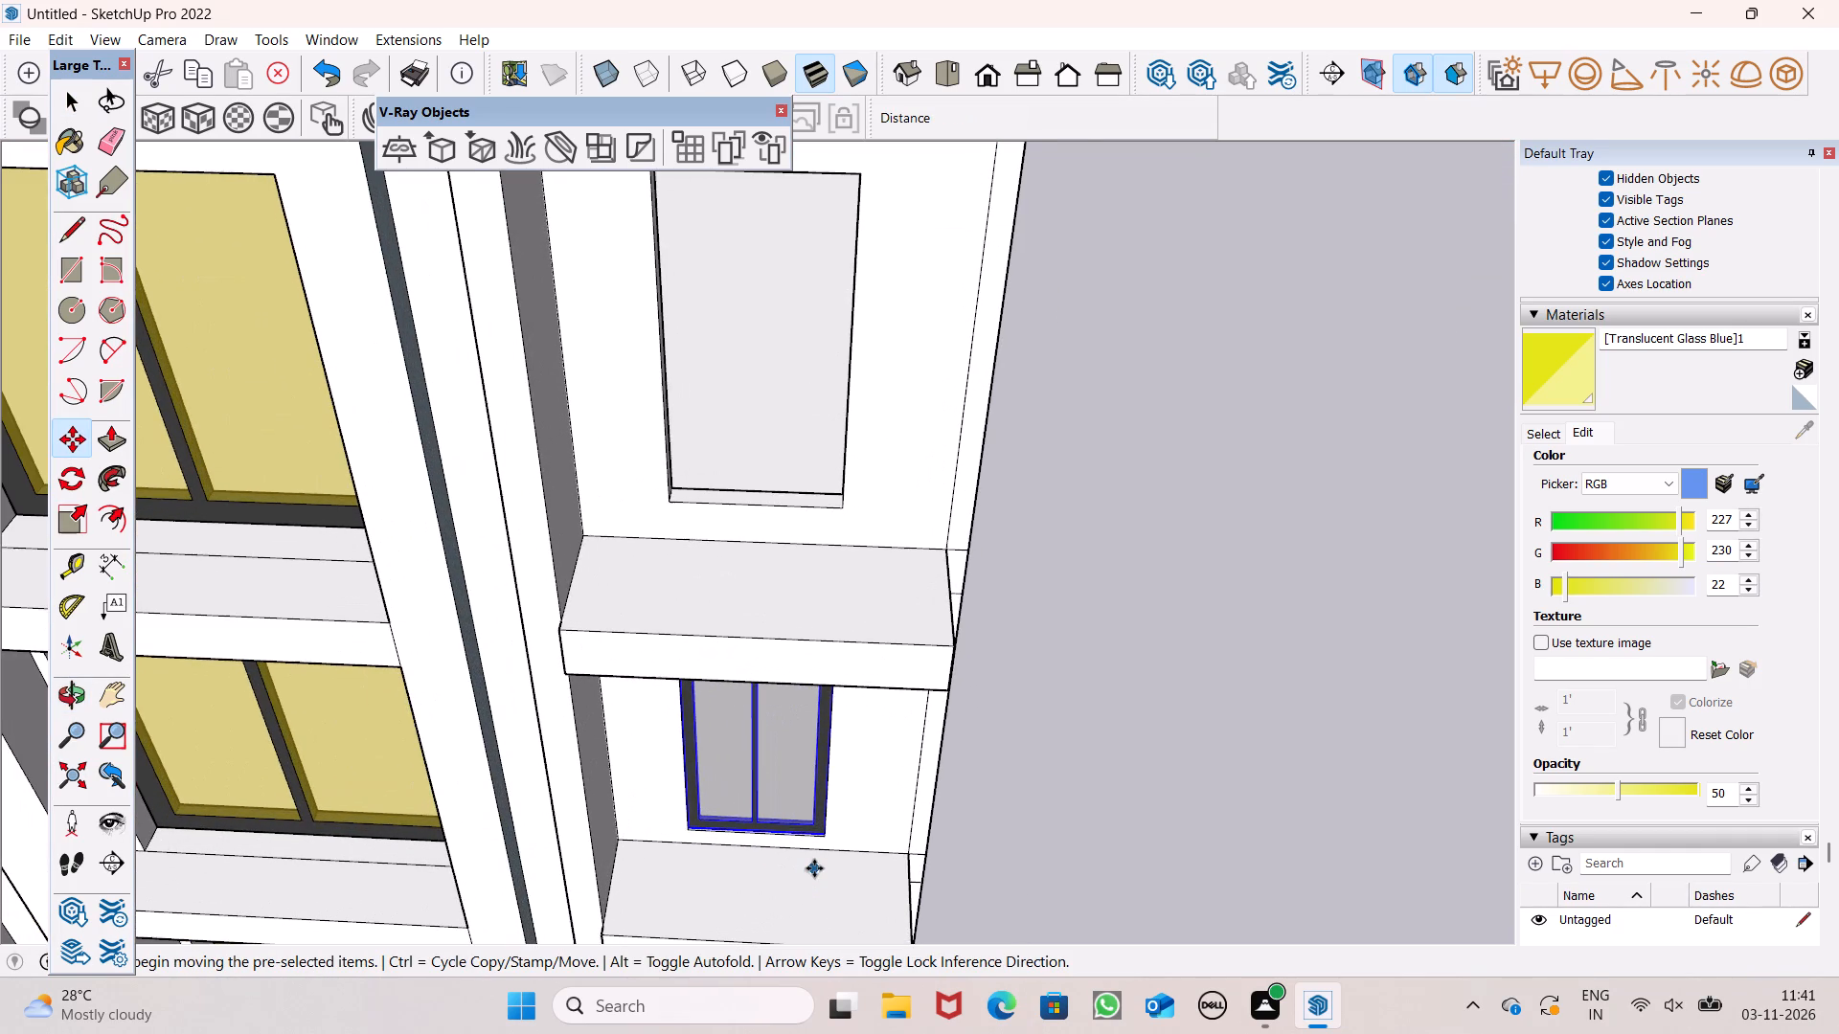
pyautogui.scroll(4, 814, 868)
pyautogui.scroll(-4, 814, 868)
pyautogui.moveTo(821, 867); pyautogui.dragTo(839, 926, button='middle')
pyautogui.moveTo(839, 835); pyautogui.dragTo(851, 539)
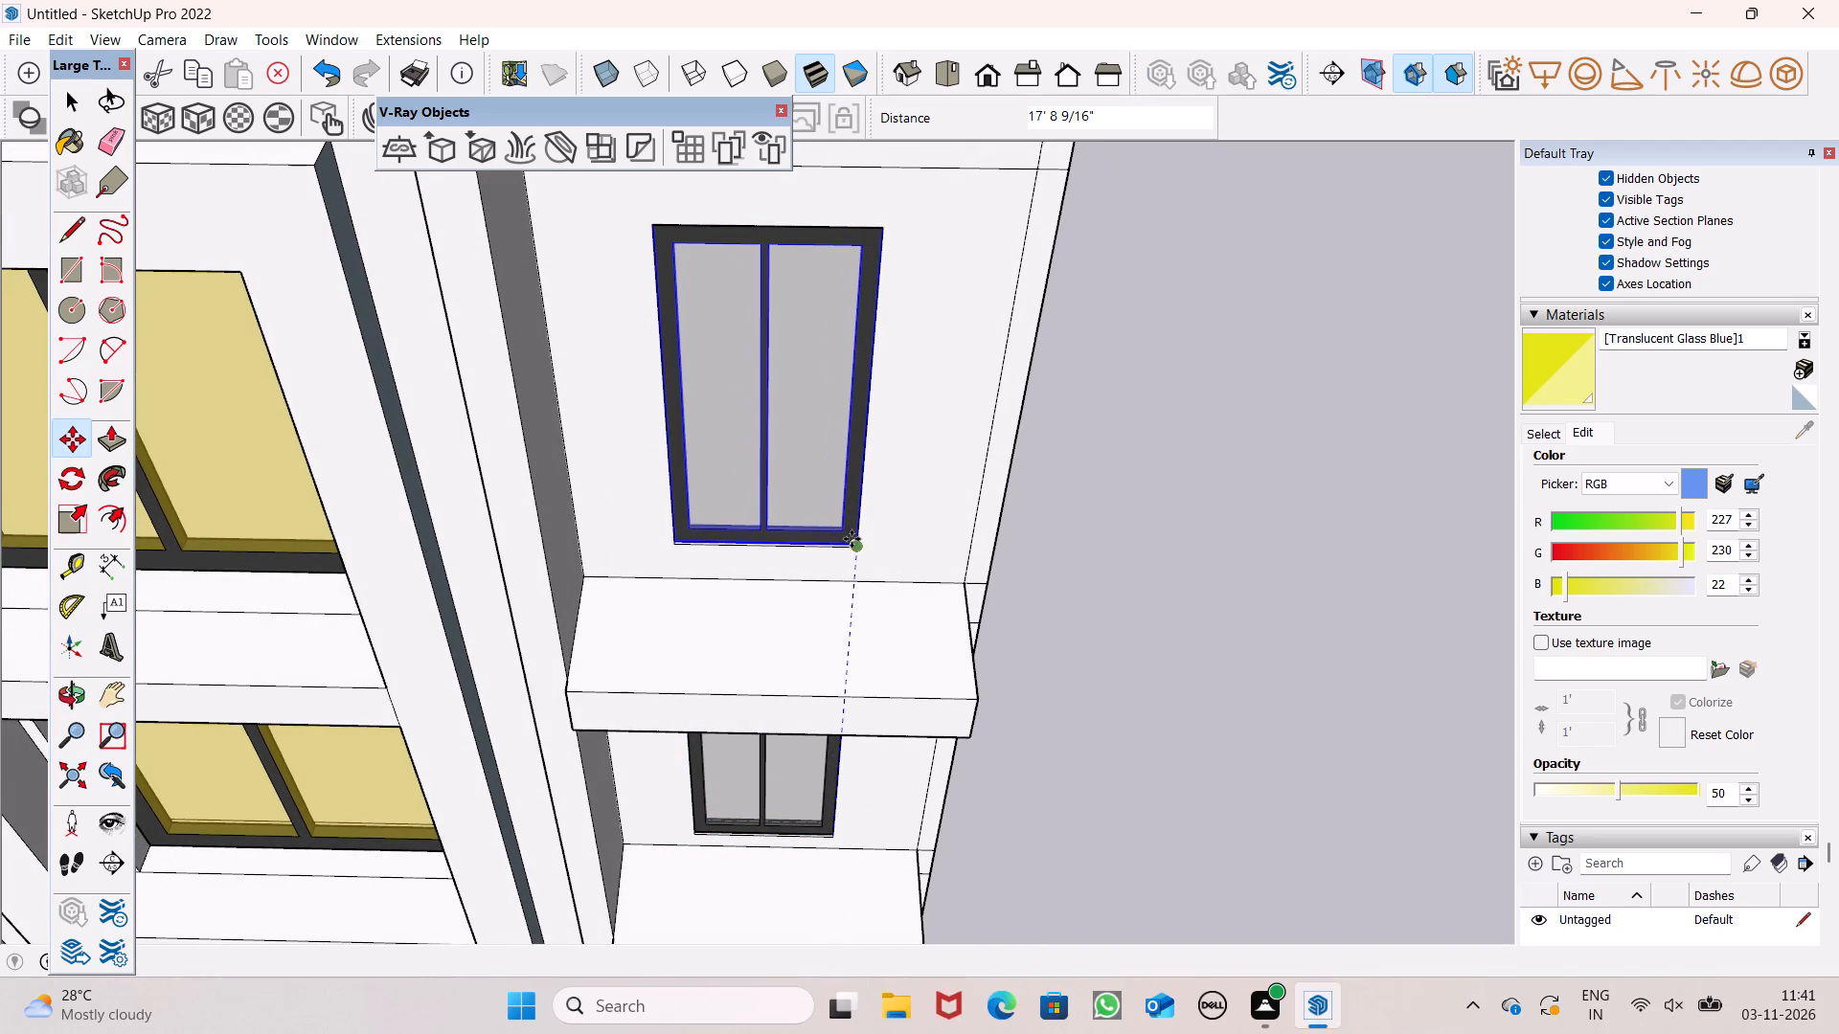
pyautogui.scroll(8, 808, 514)
pyautogui.scroll(-3, 874, 576)
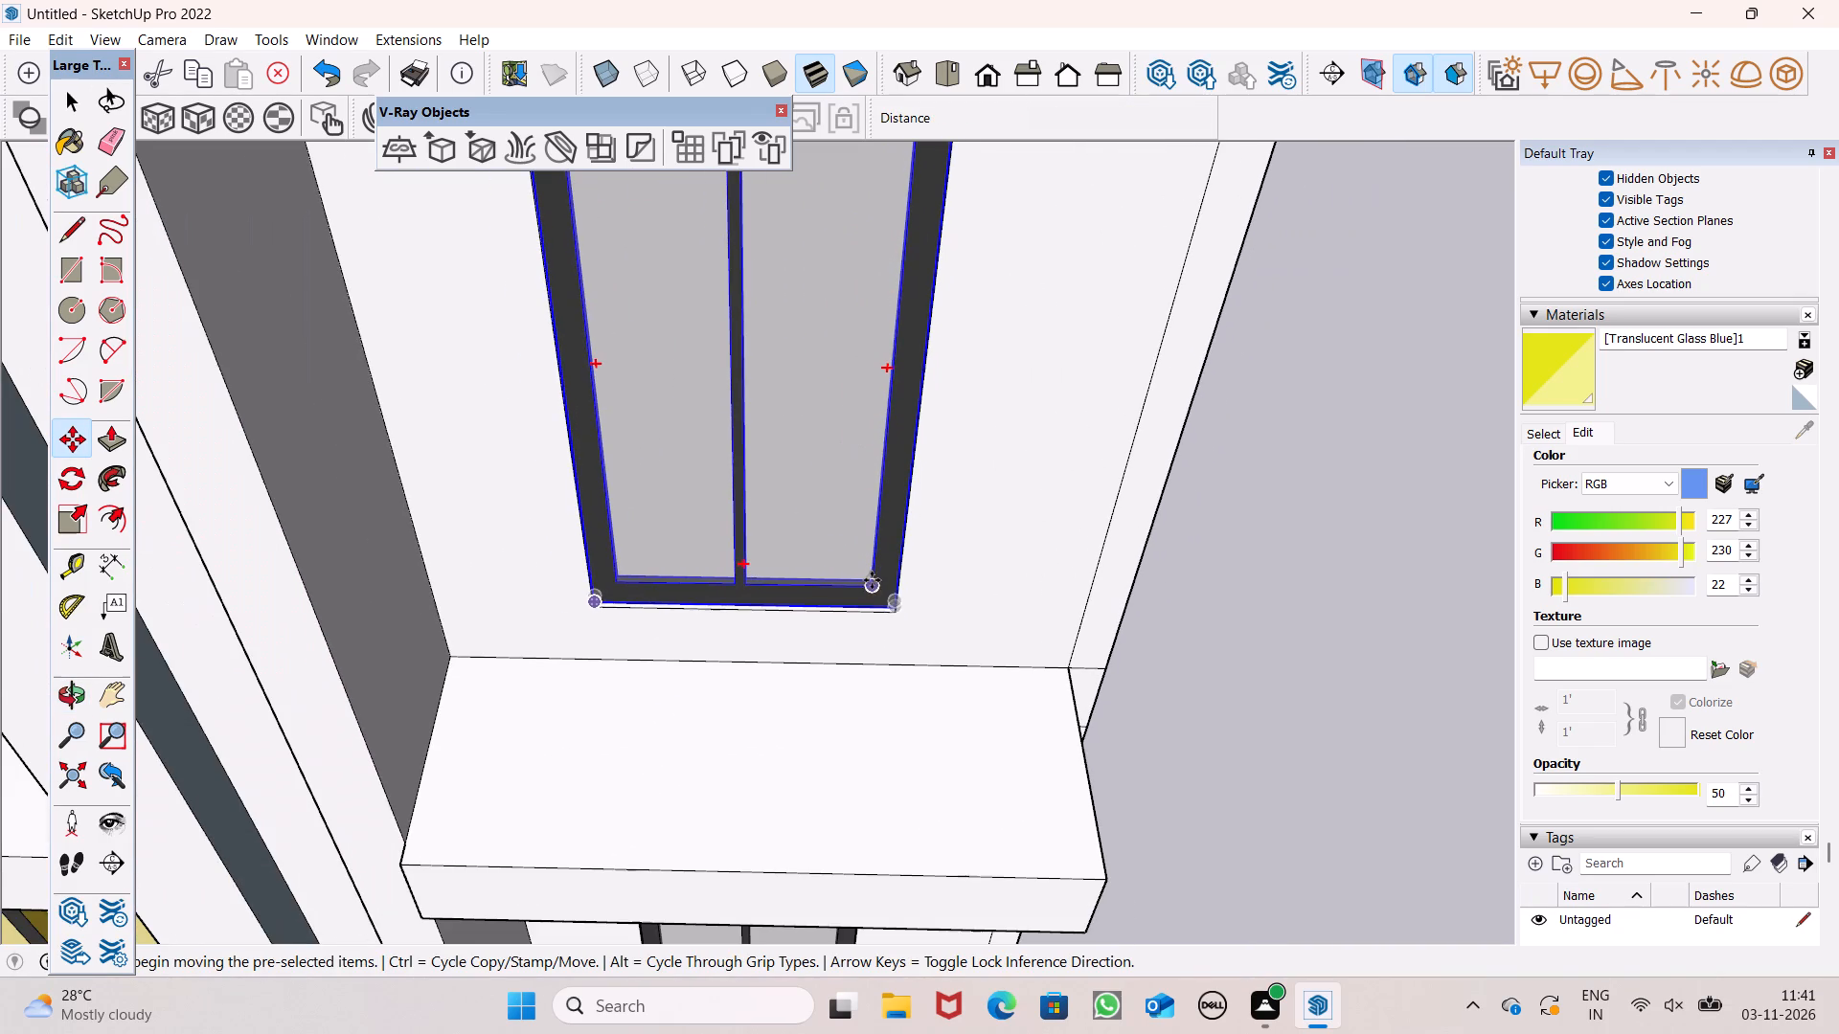
pyautogui.press('space')
pyautogui.click(1286, 769)
pyautogui.scroll(6, 806, 650)
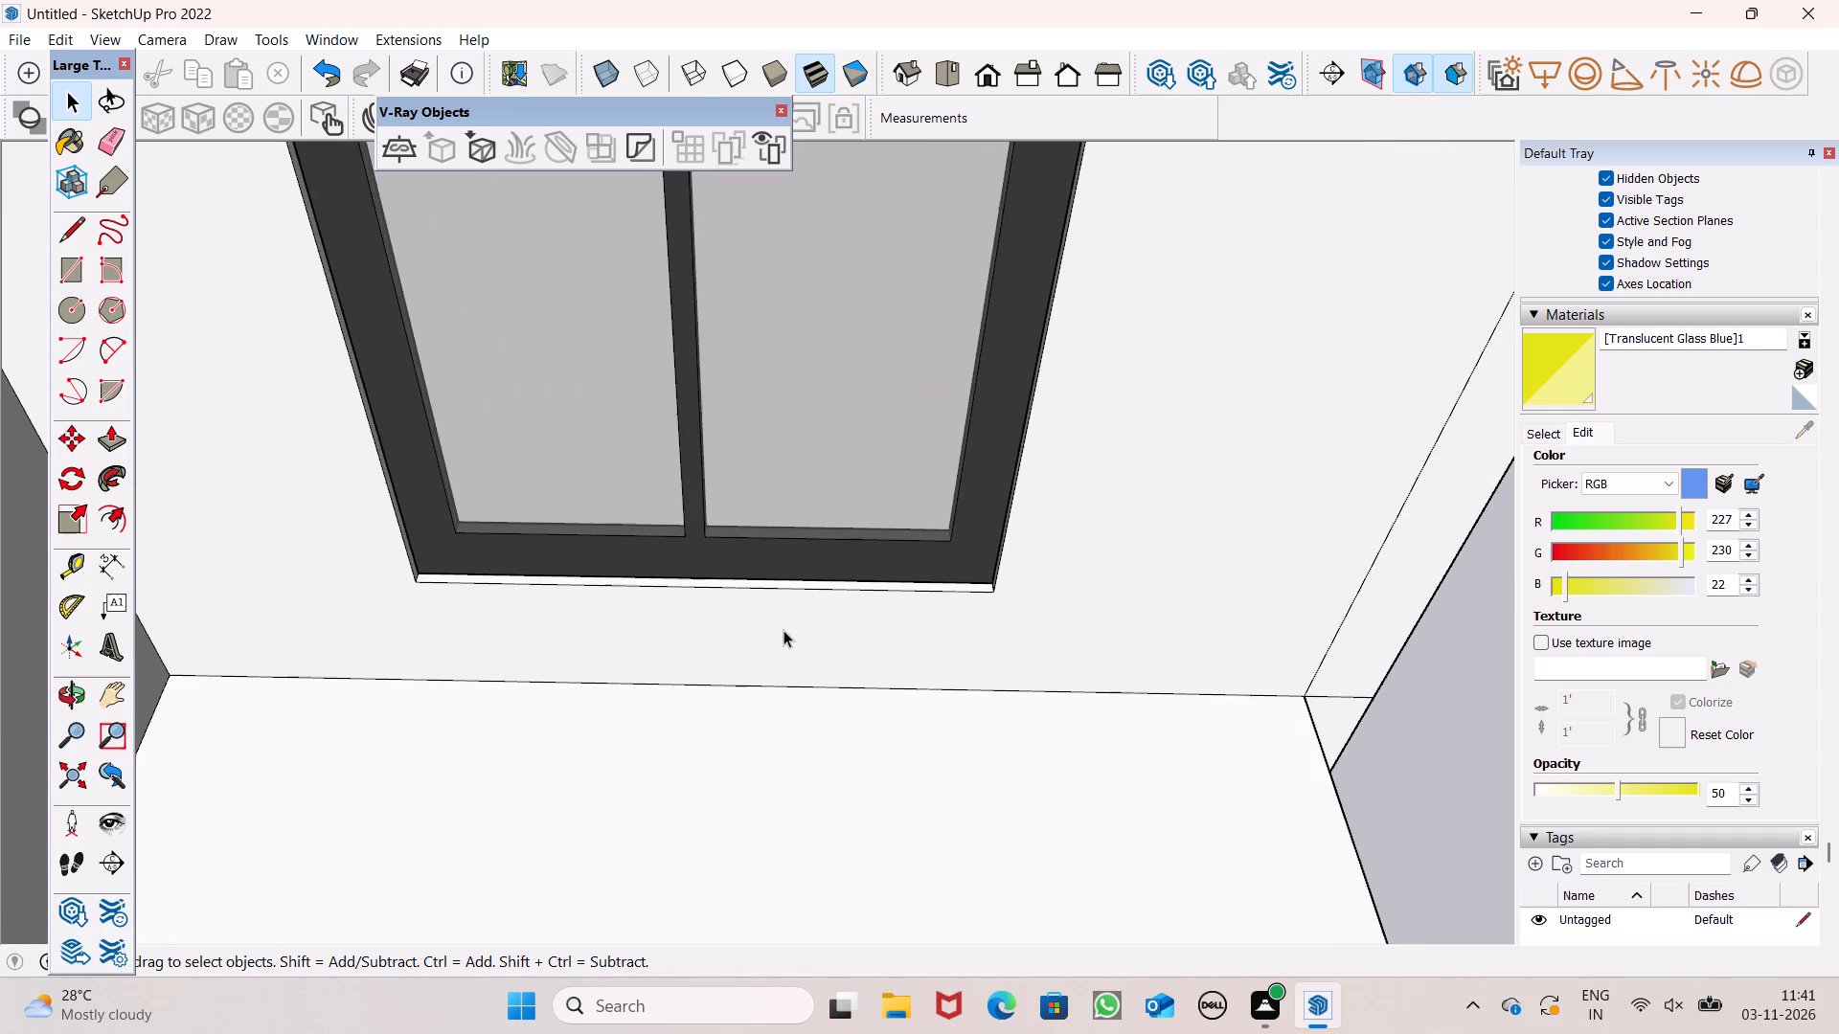
pyautogui.scroll(1, 783, 630)
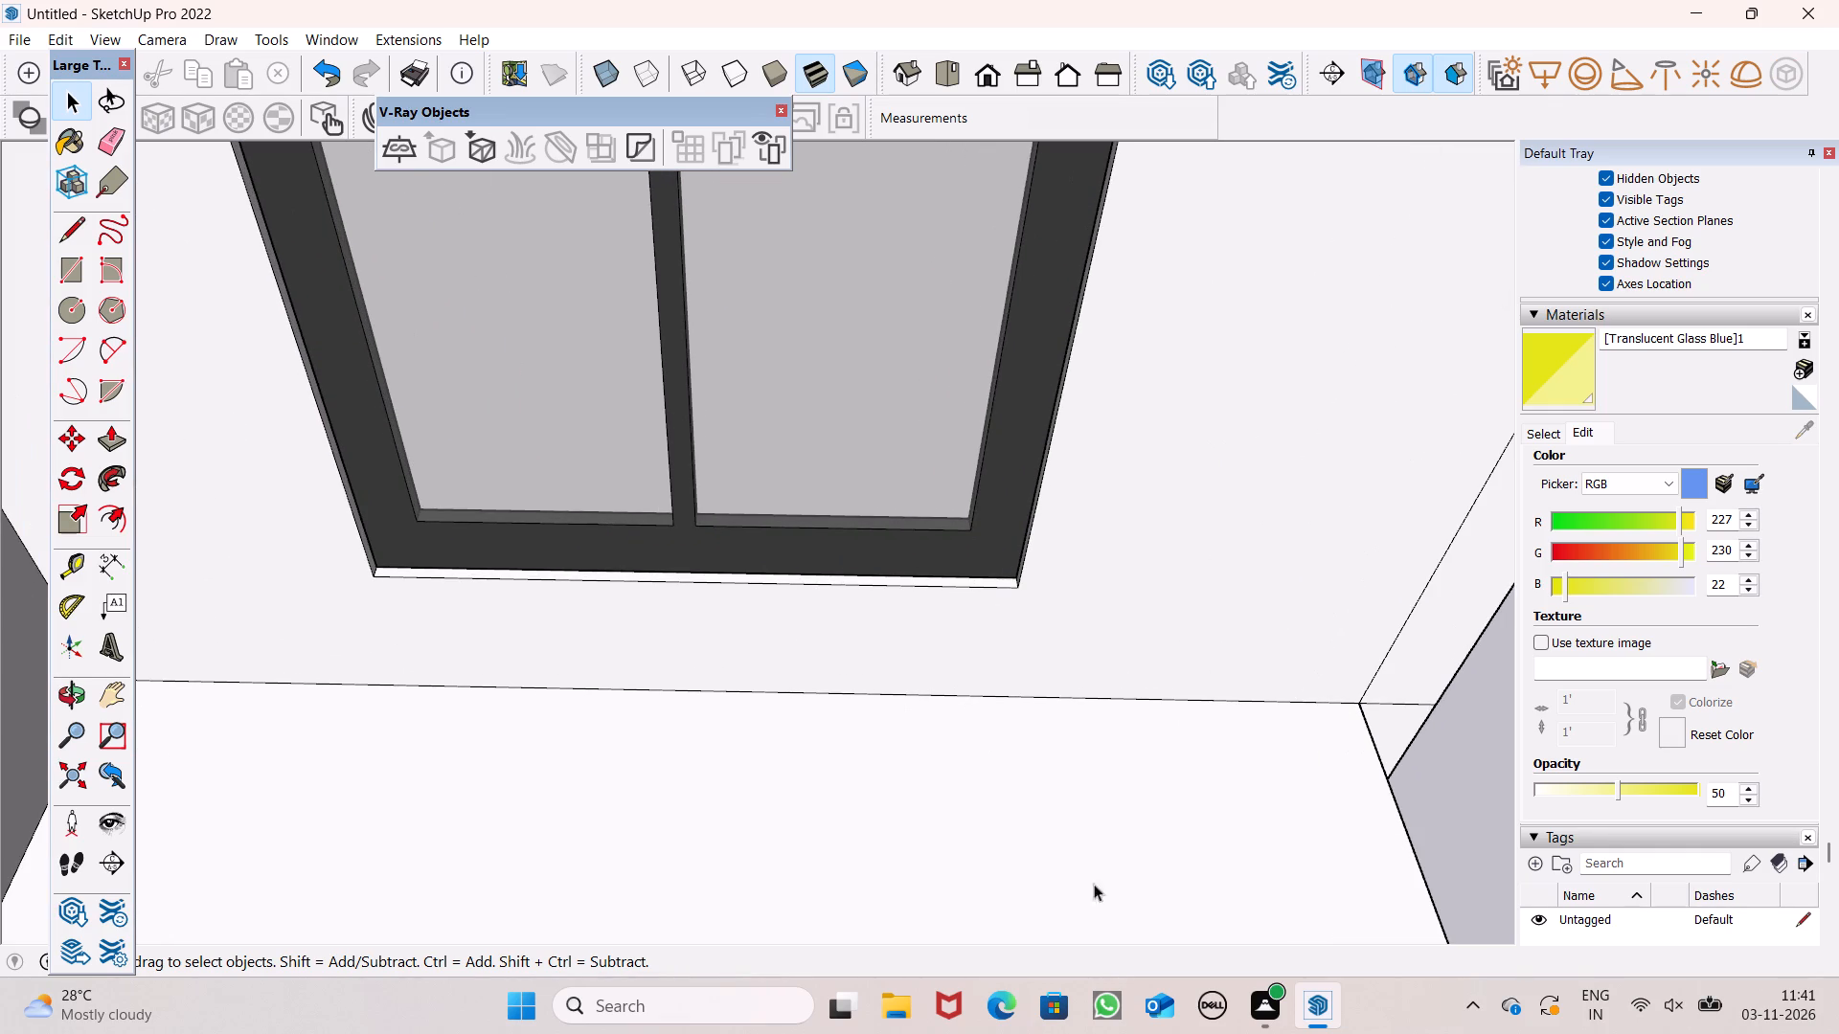
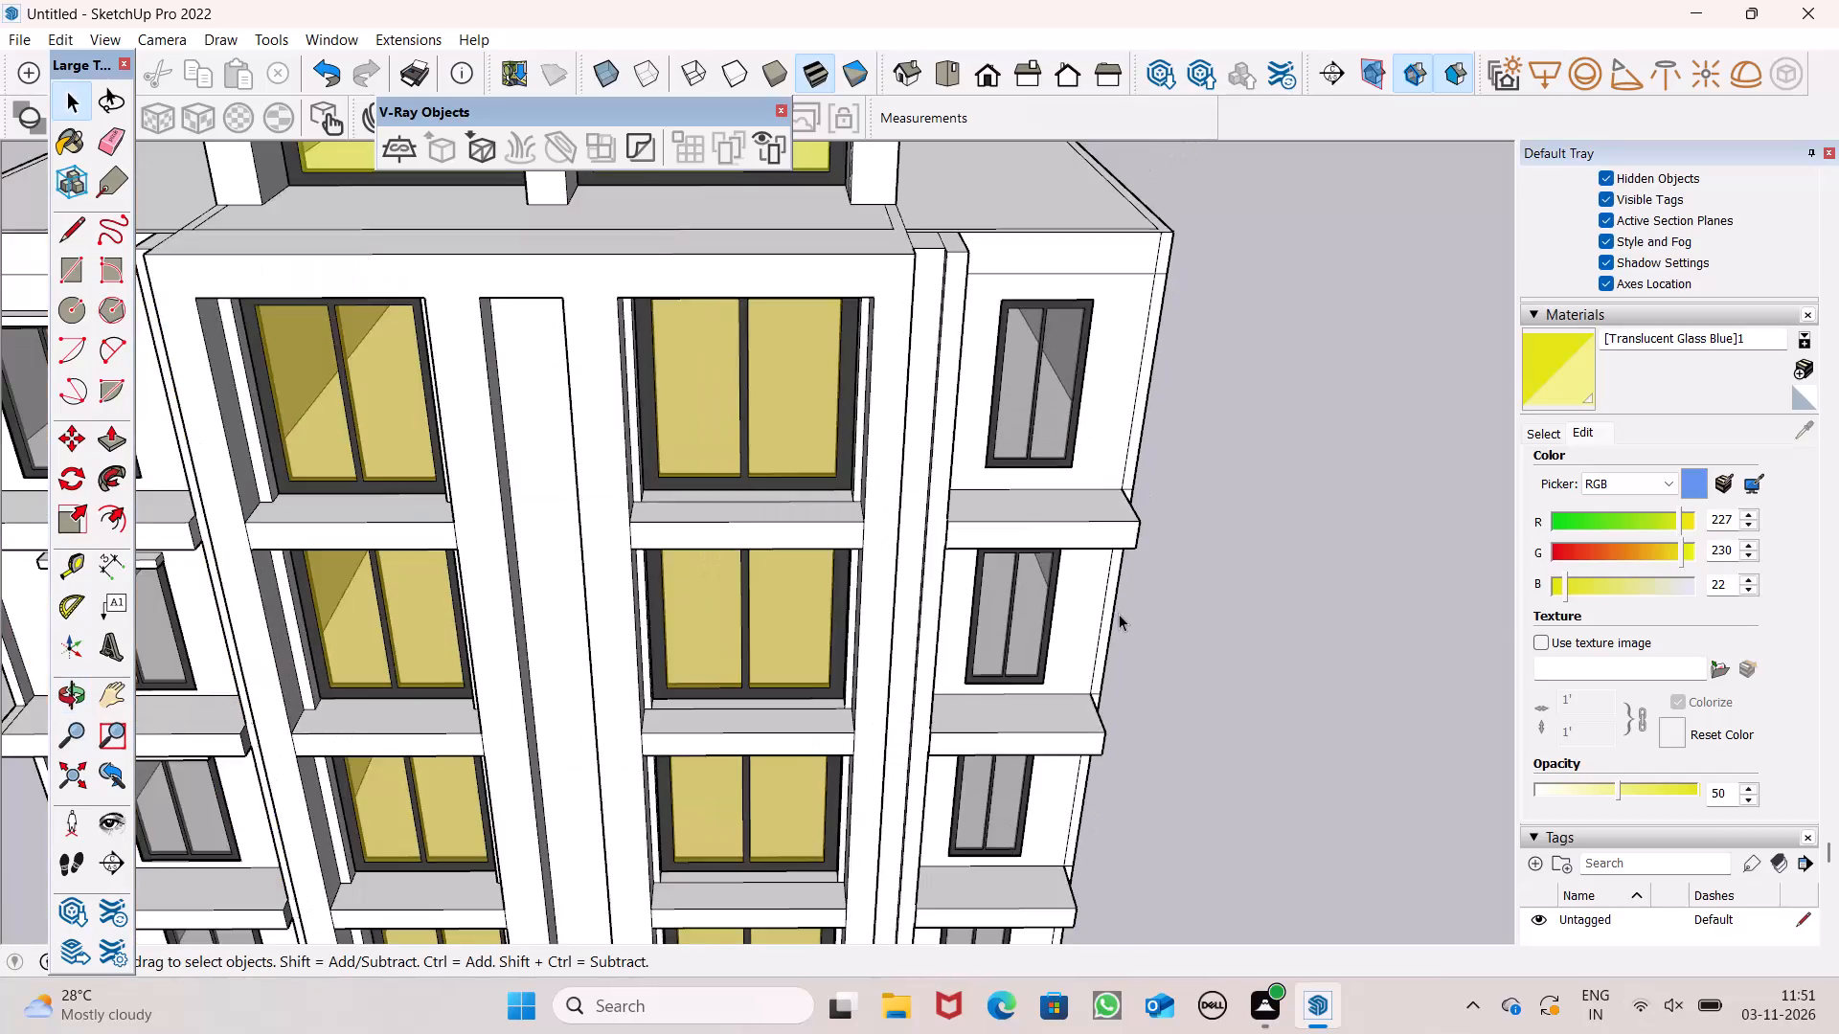
# Look through the tray's material settings and bring up the Glass and Mirrors collection for choosing materials.
pyautogui.scroll(-6, 1119, 614)
pyautogui.moveTo(1126, 632); pyautogui.dragTo(1127, 573, button='middle')
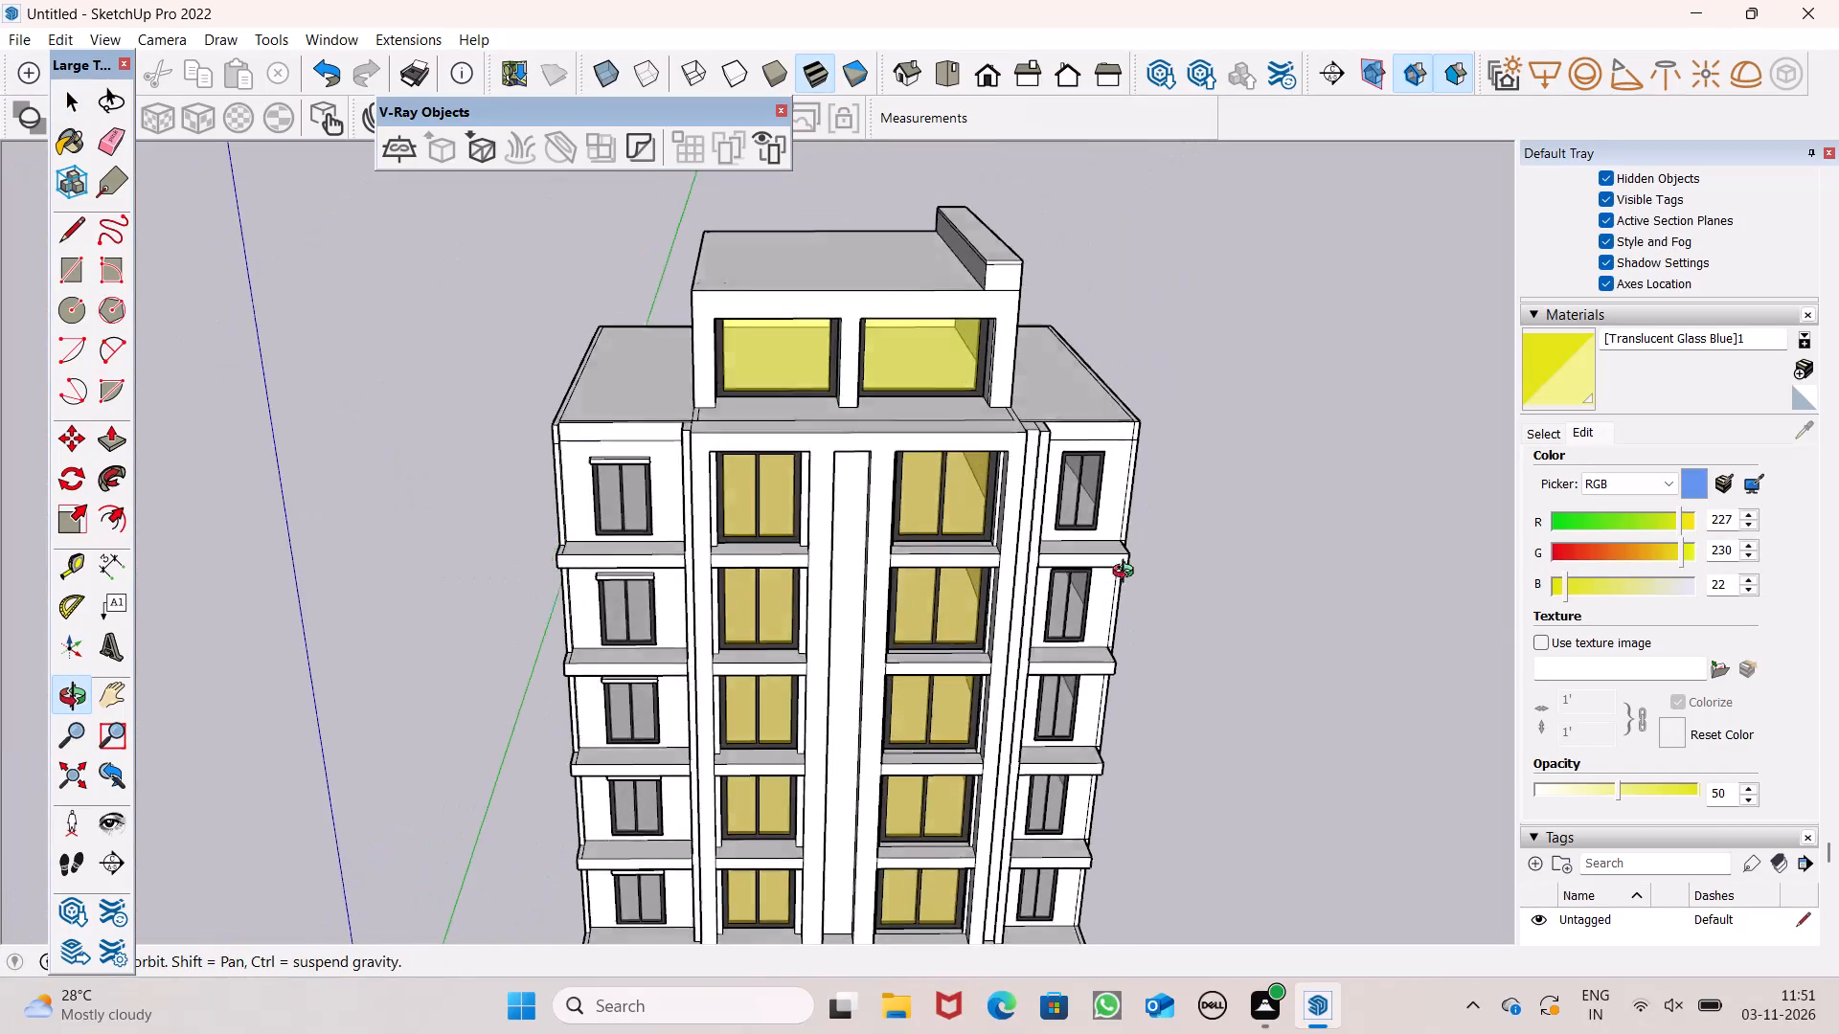
pyautogui.moveTo(1127, 573); pyautogui.dragTo(1000, 668, button='middle')
pyautogui.scroll(1, 1000, 668)
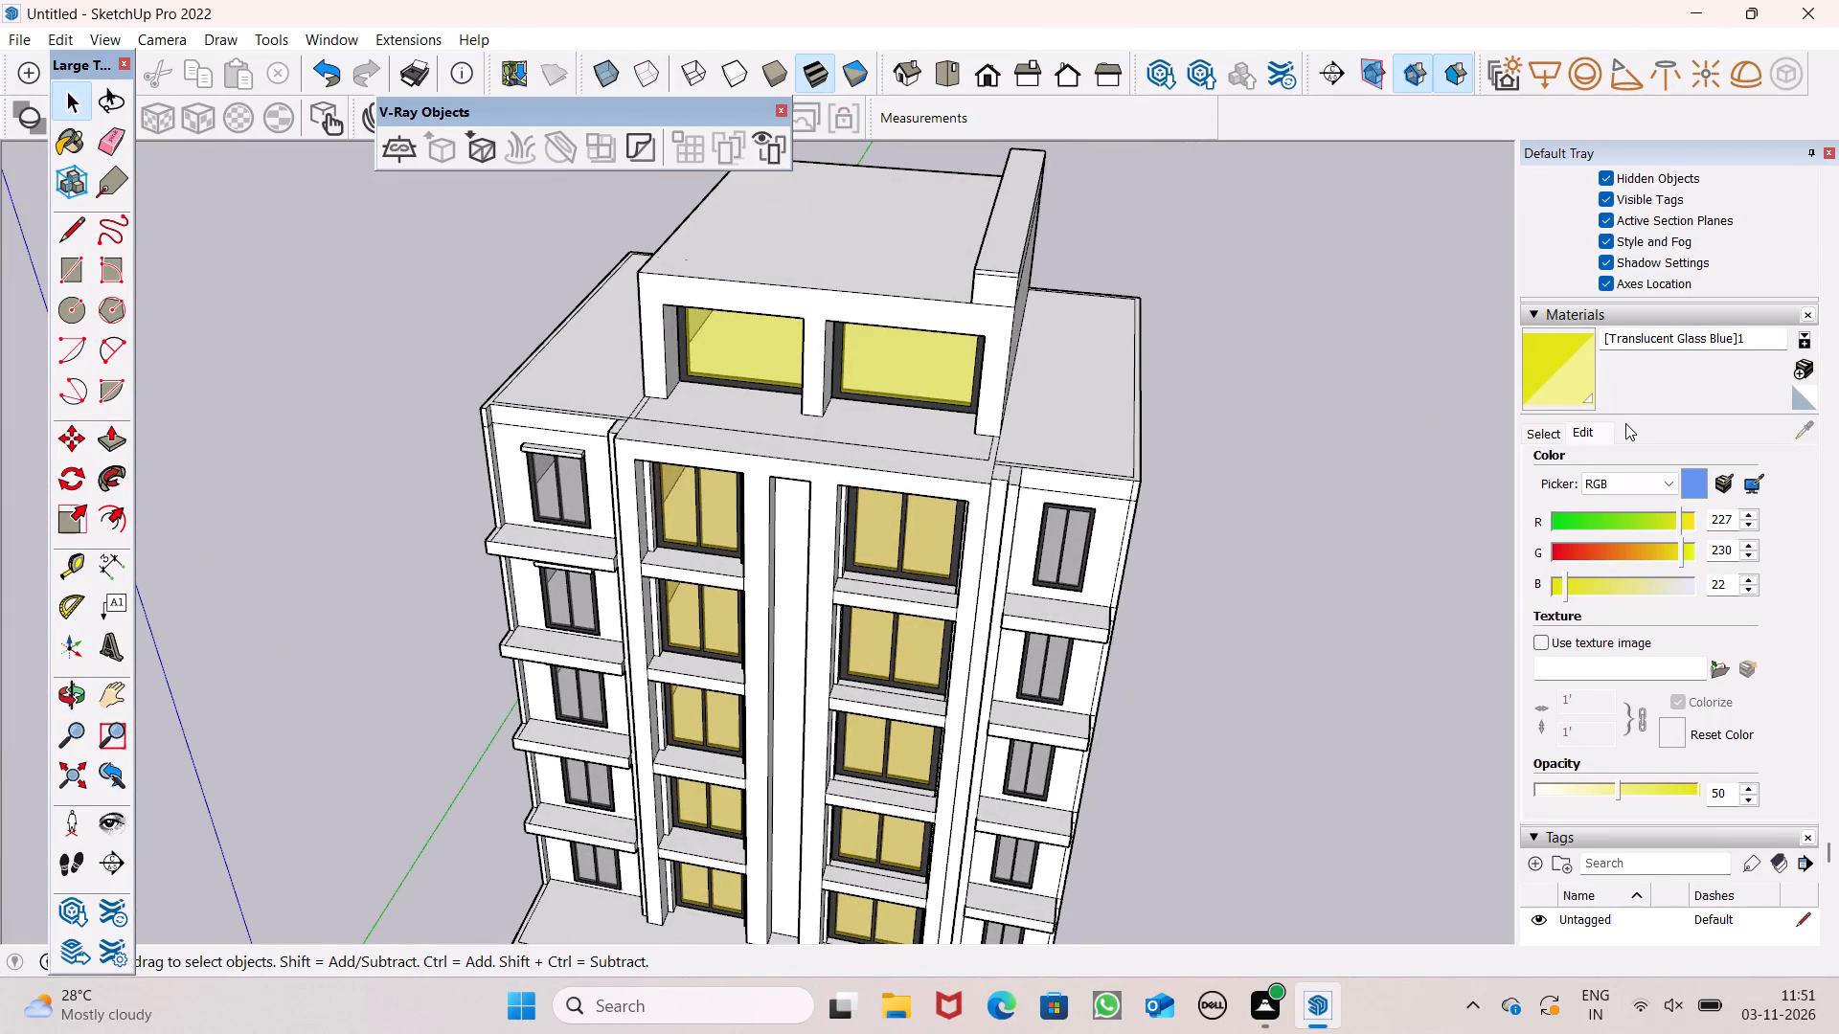
pyautogui.scroll(4, 1626, 423)
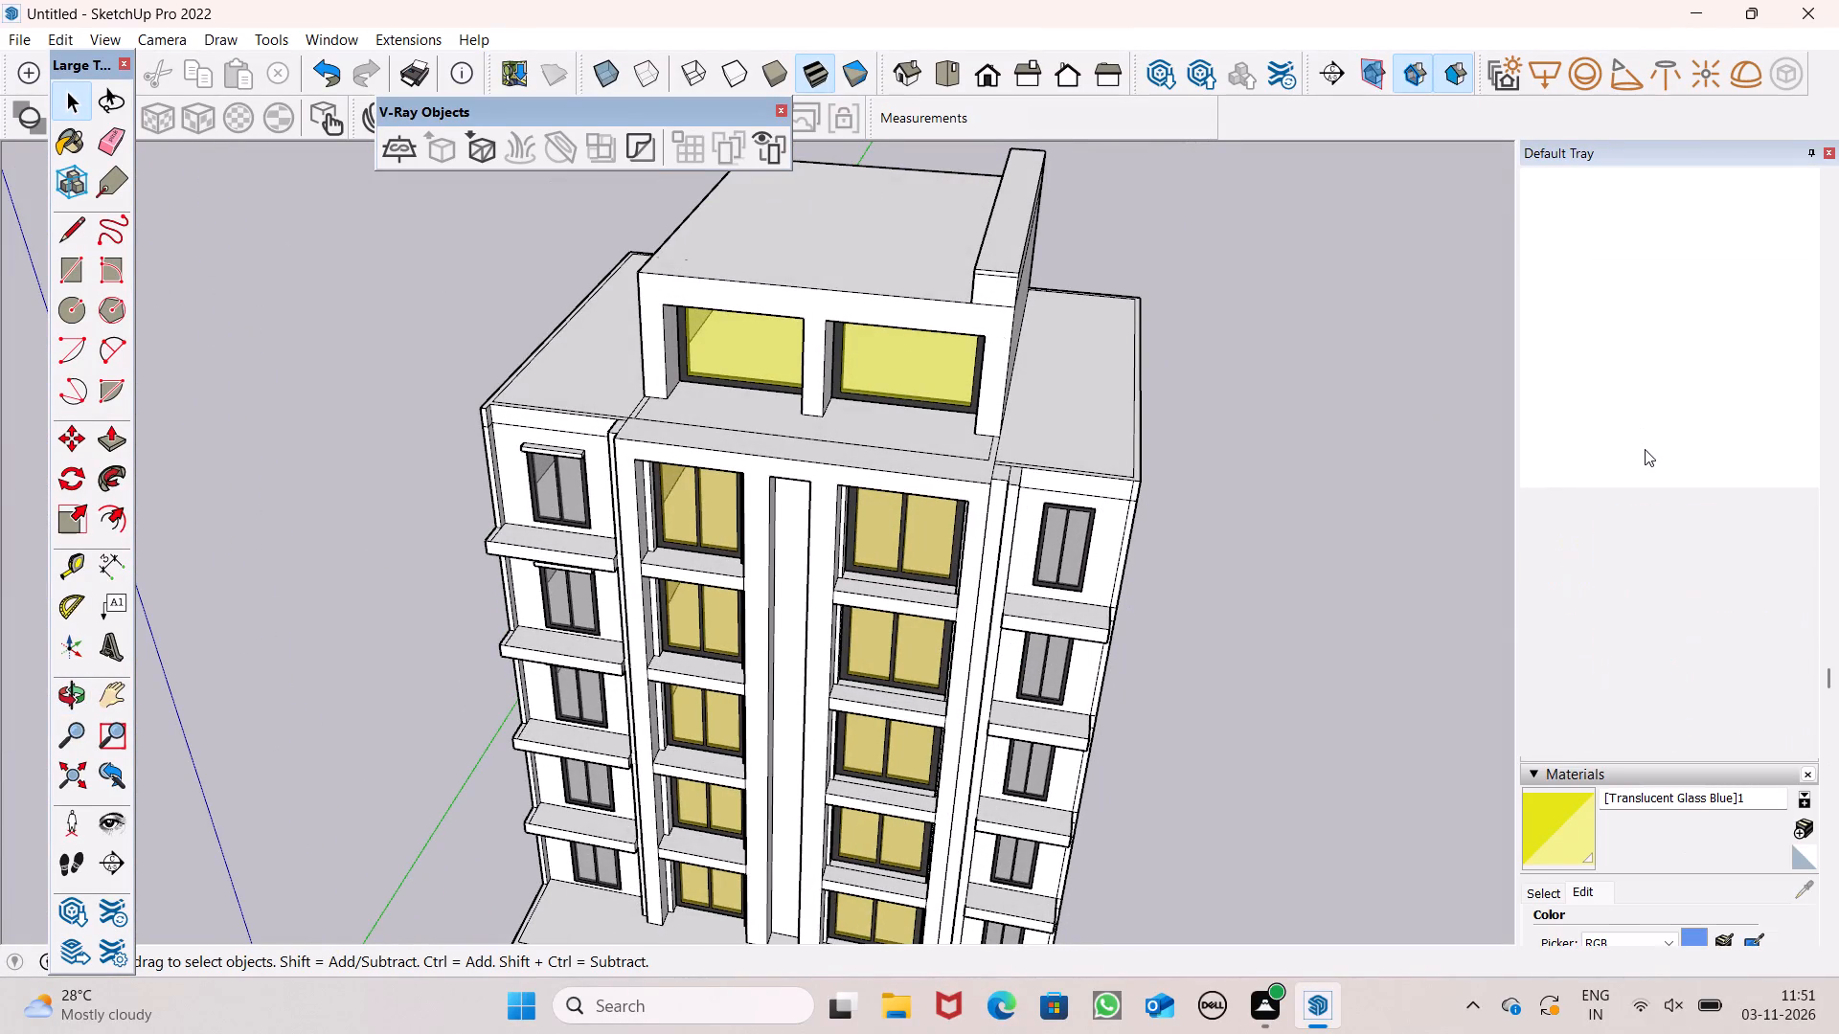
pyautogui.scroll(-10, 1645, 449)
pyautogui.scroll(4, 1662, 617)
pyautogui.scroll(-3, 1660, 617)
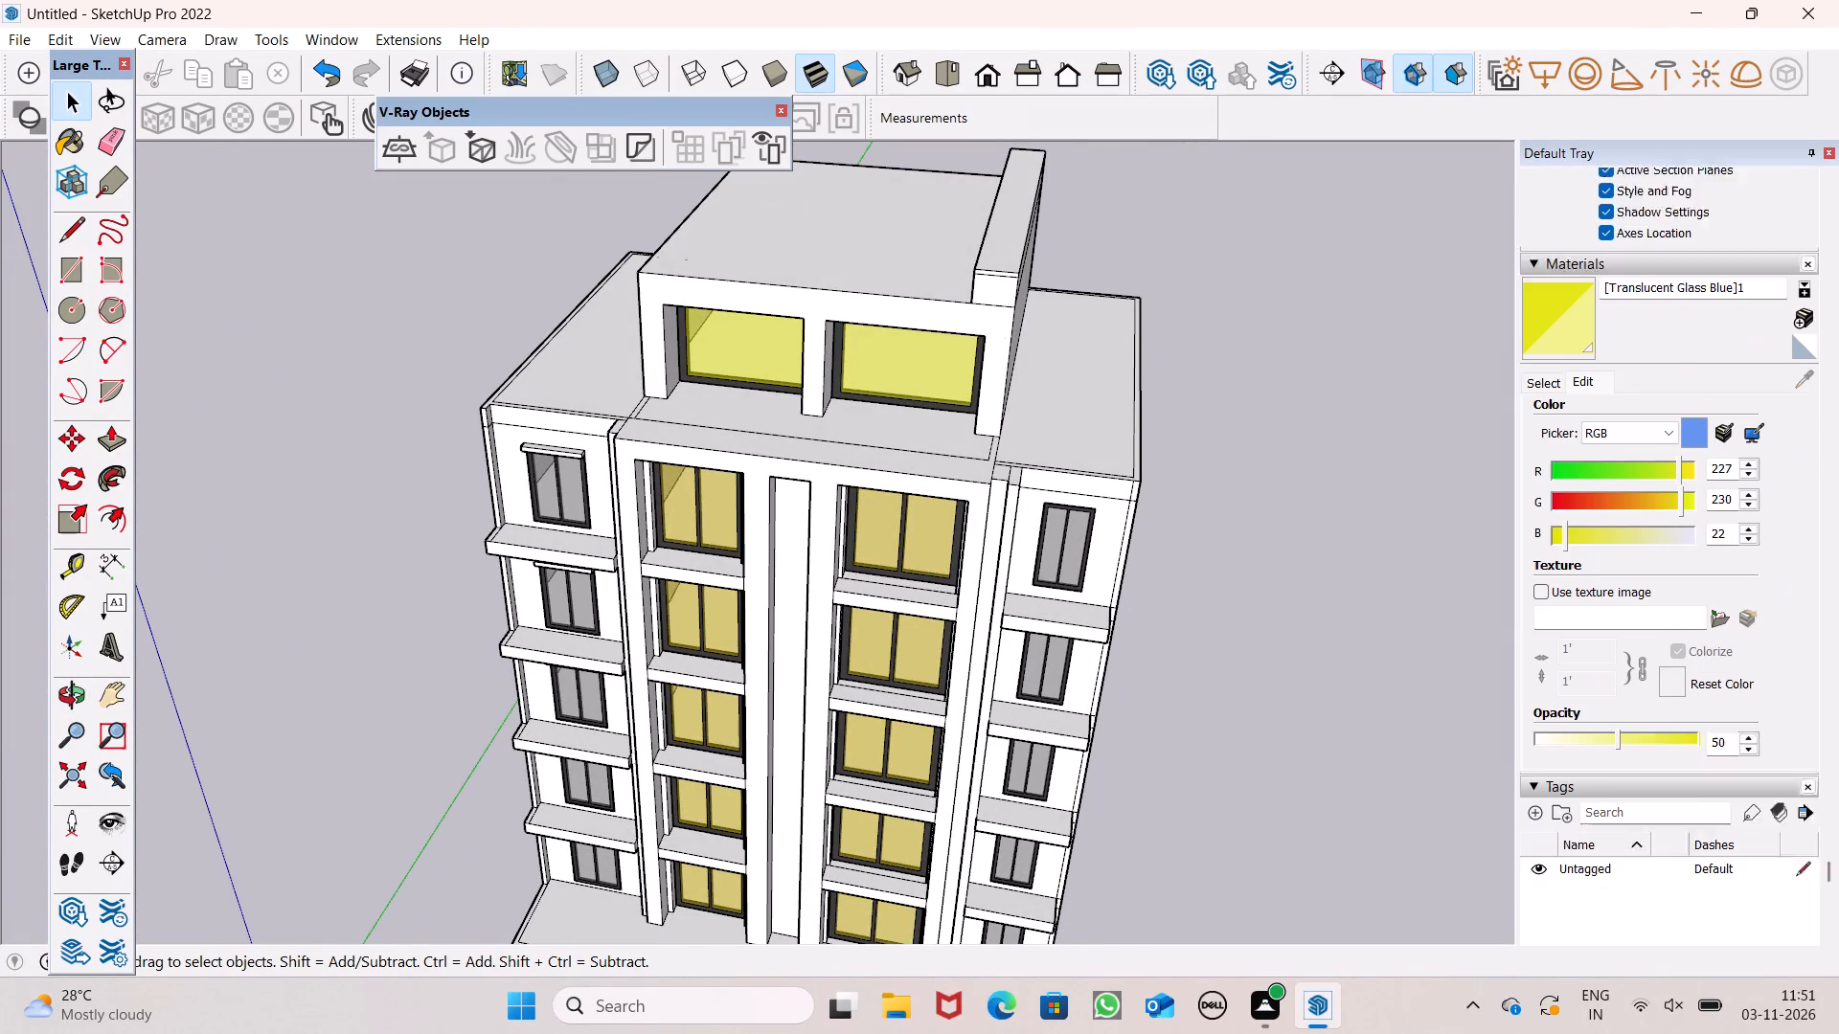
pyautogui.scroll(-5, 1660, 617)
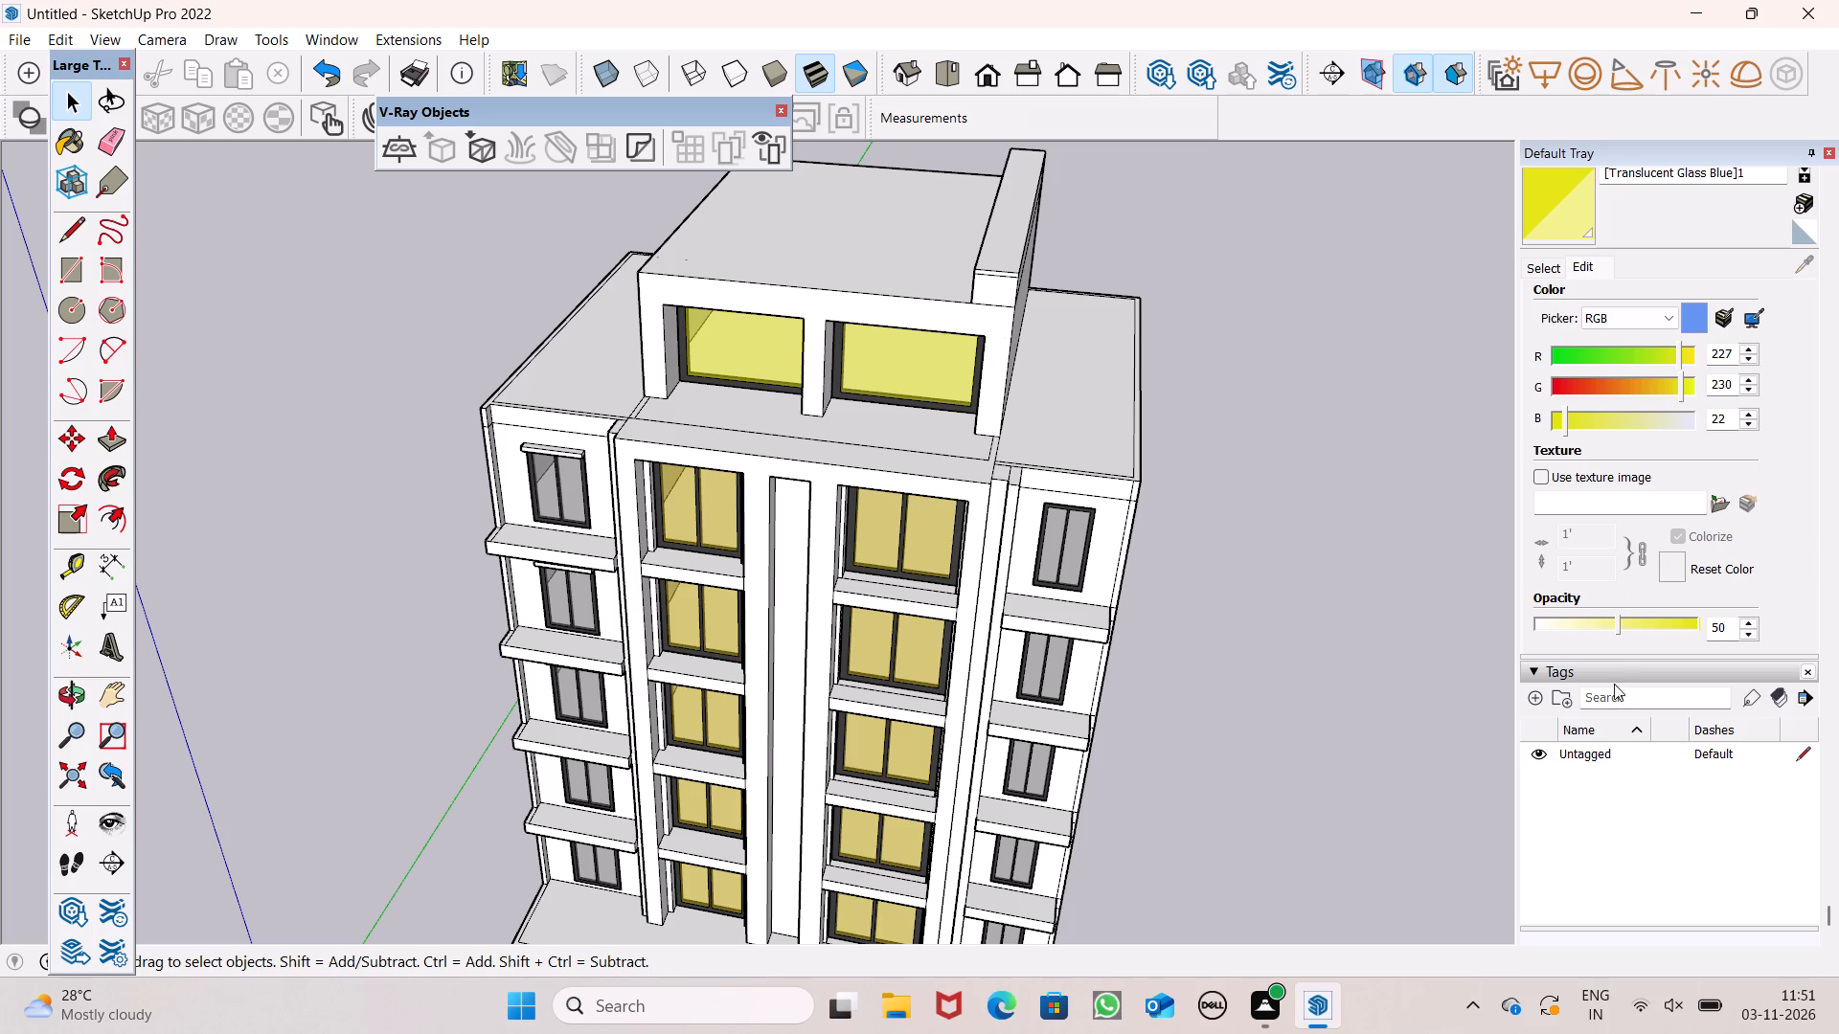
pyautogui.scroll(-6, 1596, 691)
pyautogui.scroll(3, 1567, 330)
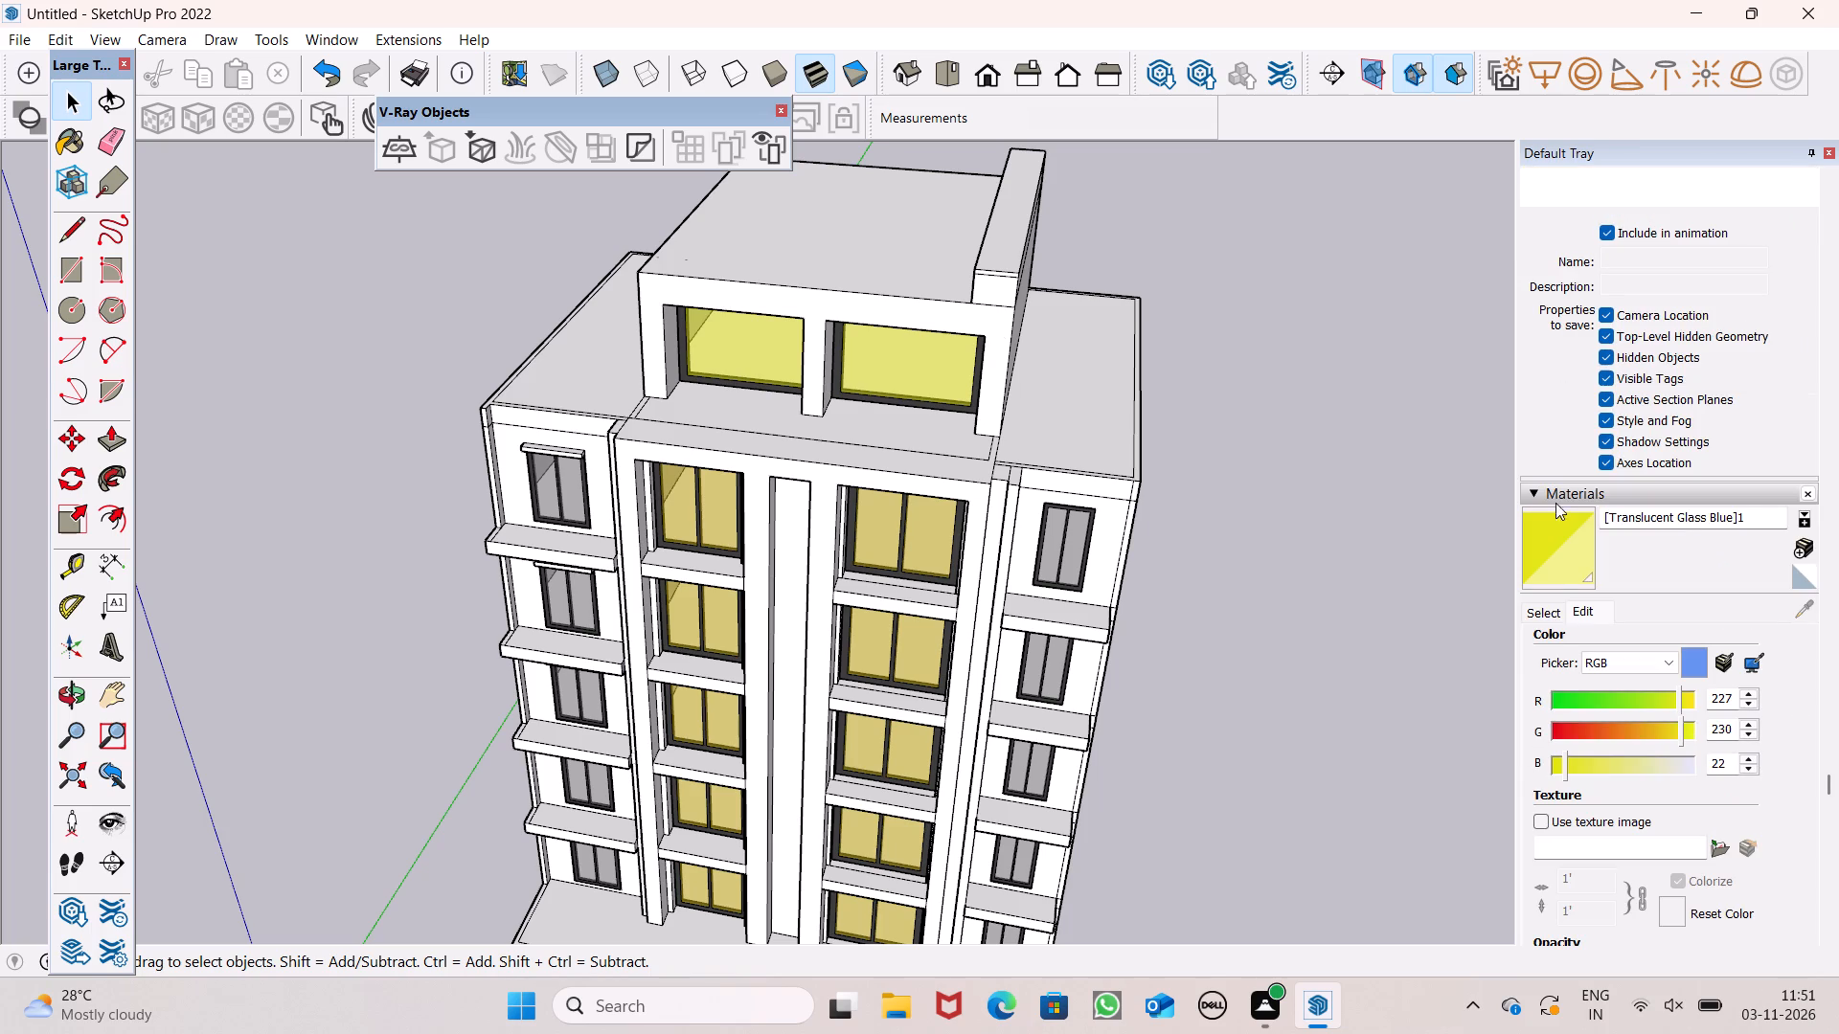
pyautogui.click(1539, 614)
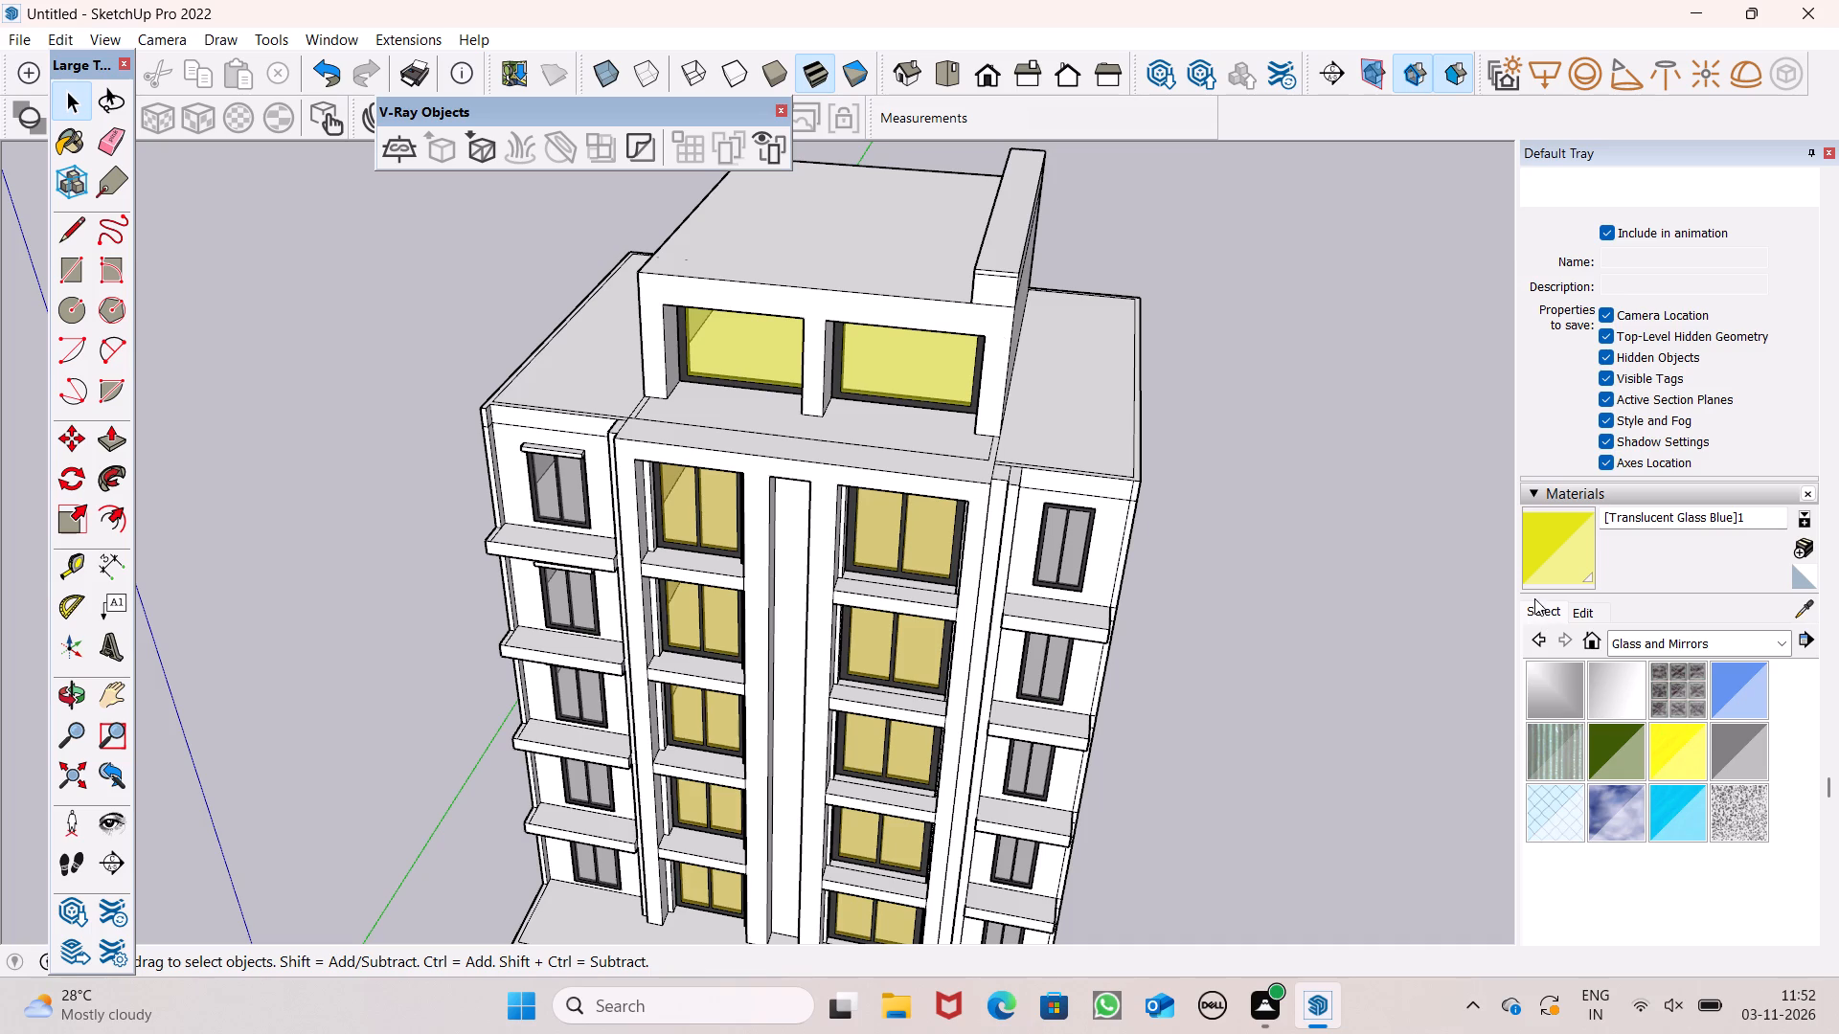
pyautogui.click(1668, 642)
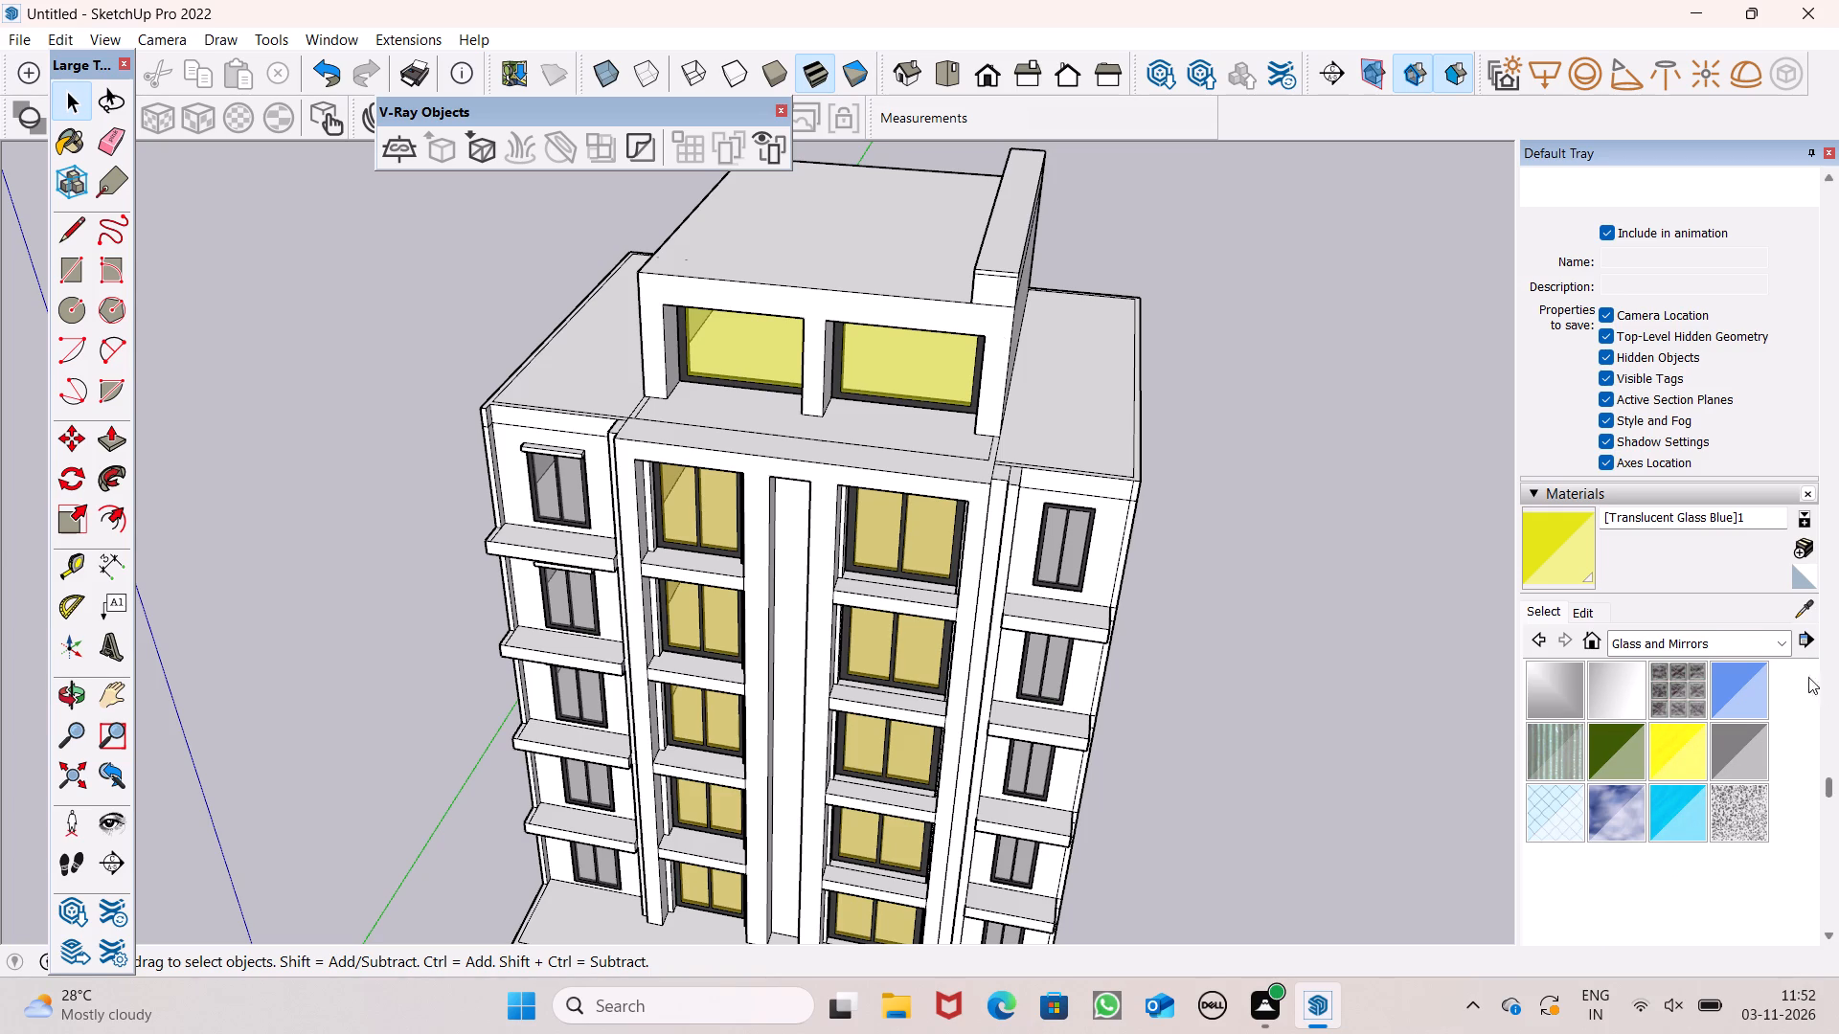
pyautogui.click(1770, 647)
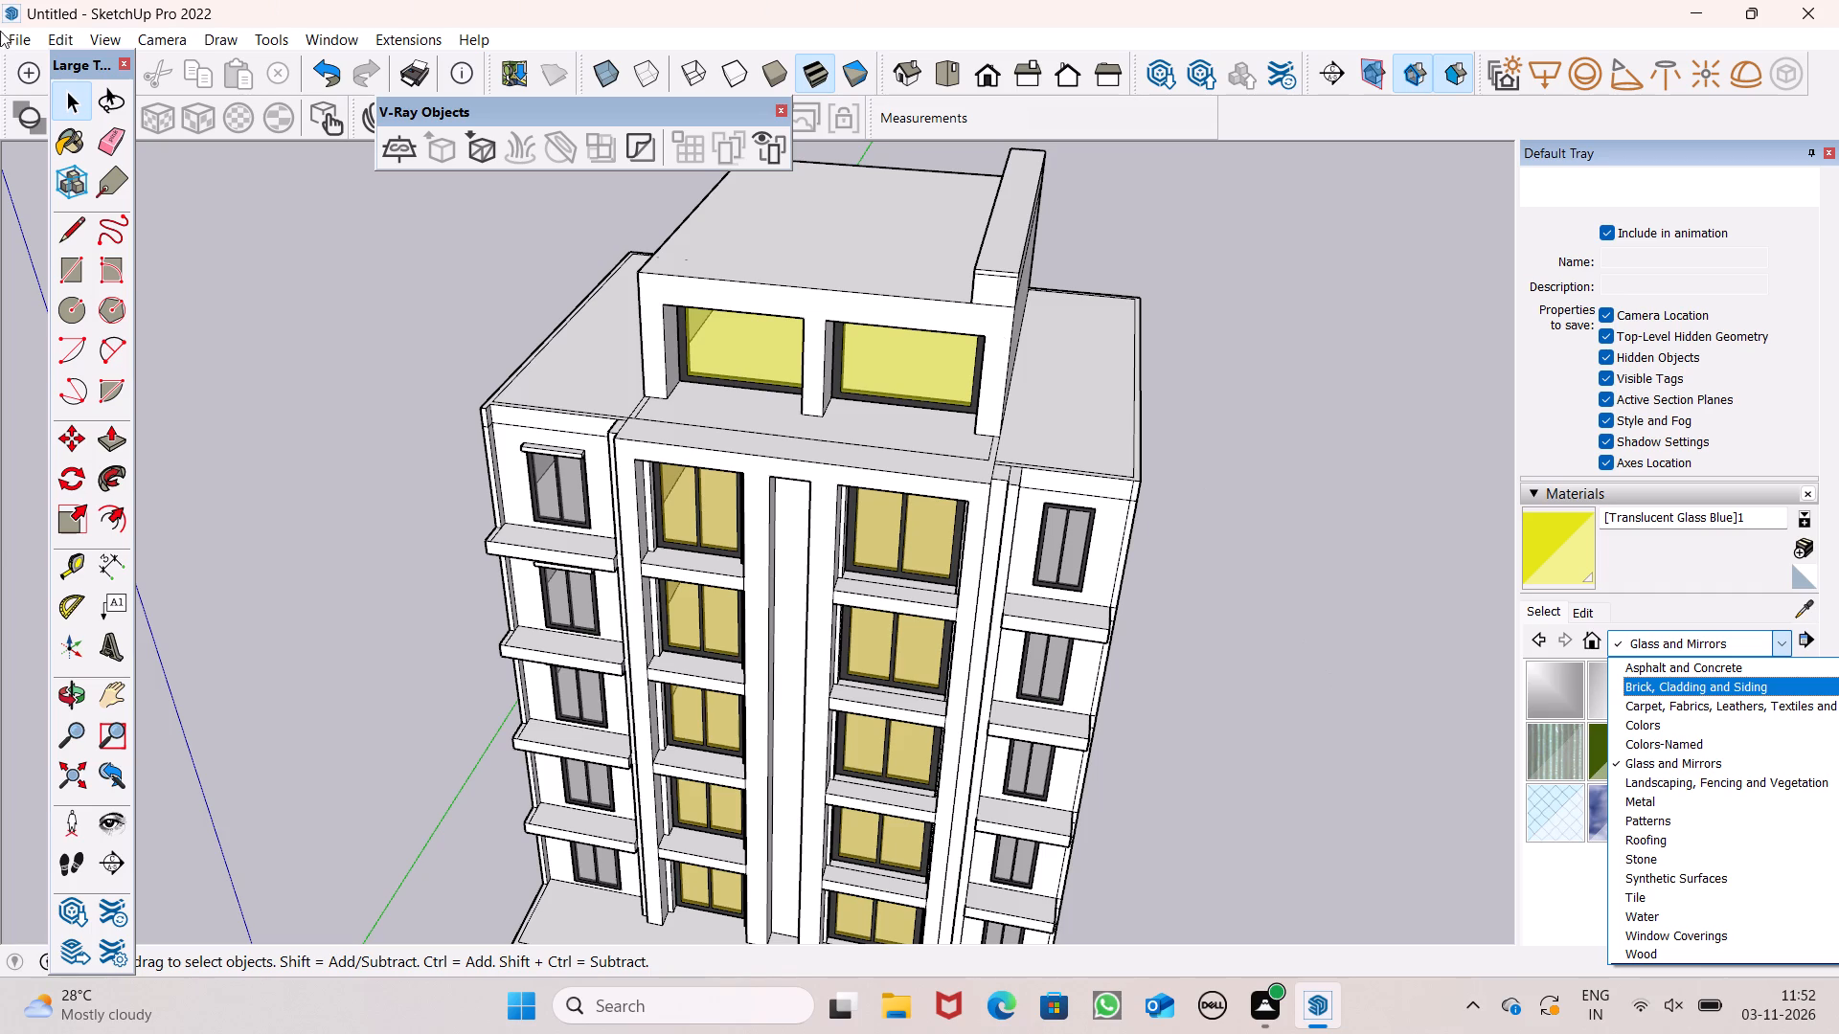
# Examine the whole building's front facade and roof from several angles and distances.
pyautogui.scroll(-4, 1143, 638)
pyautogui.moveTo(1171, 752); pyautogui.dragTo(1257, 673, button='middle')
pyautogui.scroll(1, 1257, 676)
pyautogui.scroll(-5, 1198, 581)
pyautogui.scroll(-3, 1229, 690)
pyautogui.press('space')
pyautogui.moveTo(1290, 796); pyautogui.dragTo(1278, 645, button='middle')
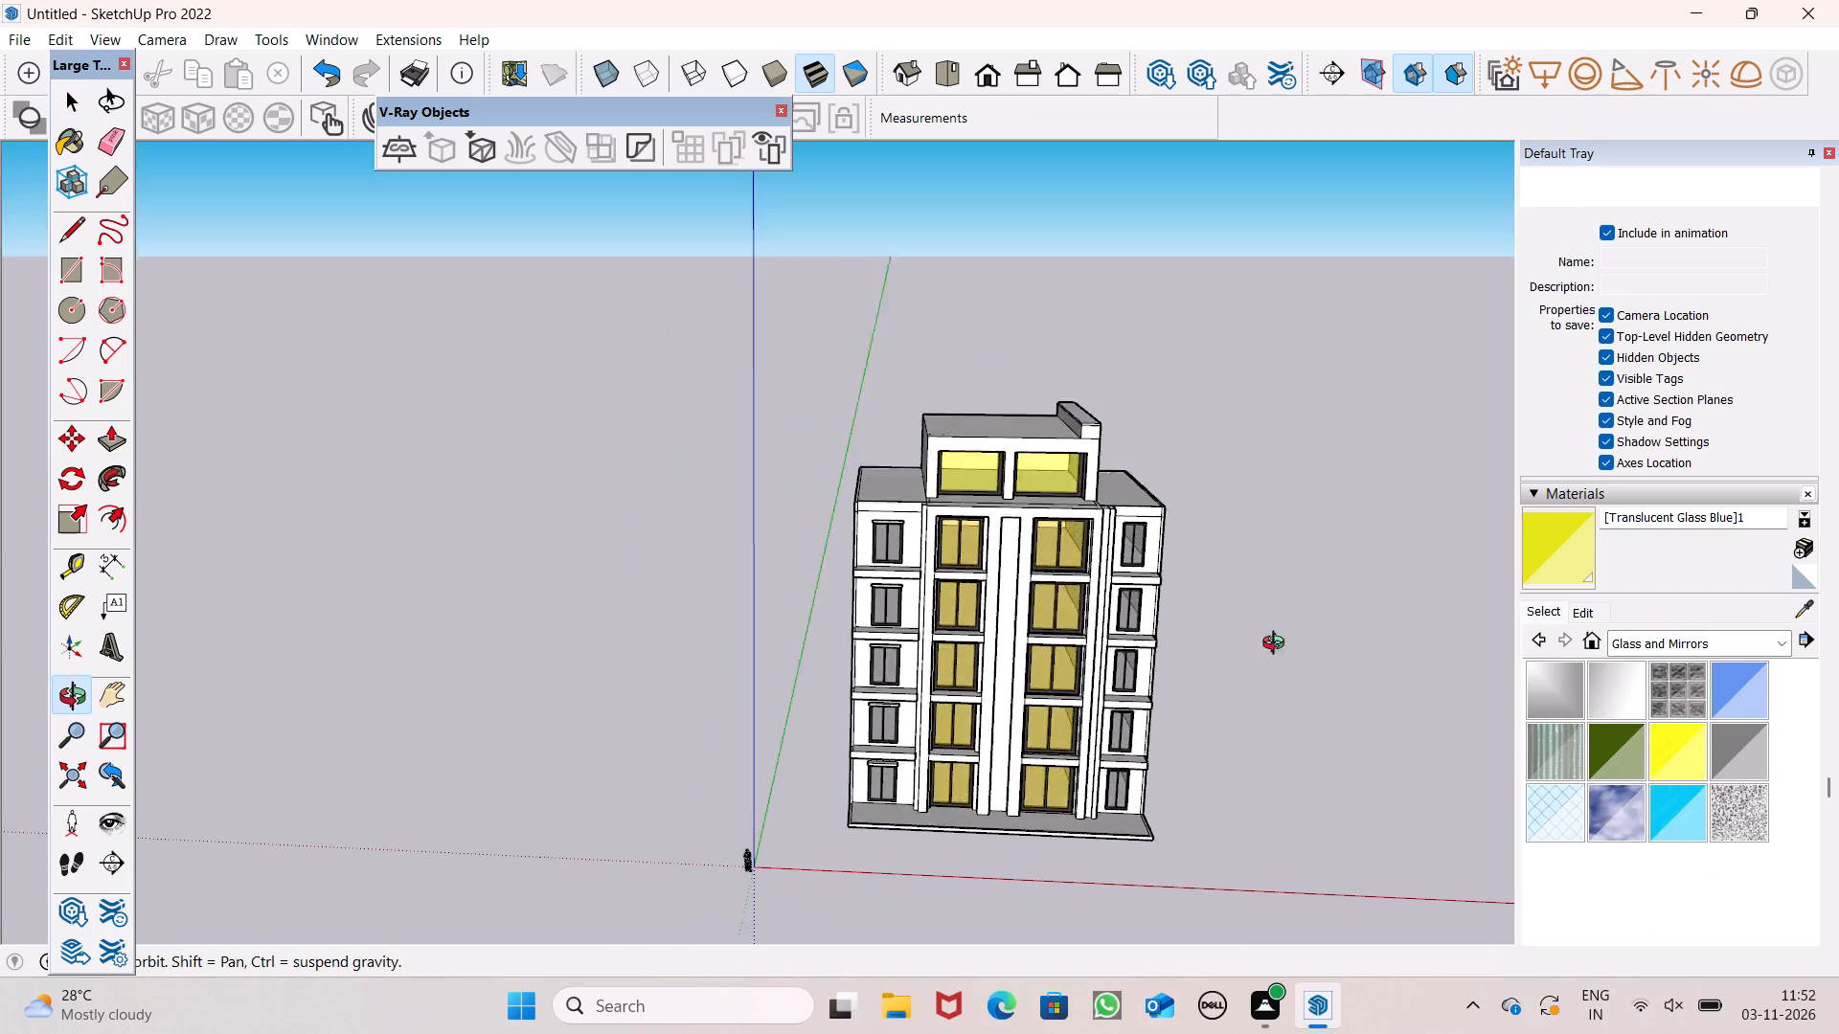
pyautogui.moveTo(1278, 645); pyautogui.dragTo(1244, 663, button='middle')
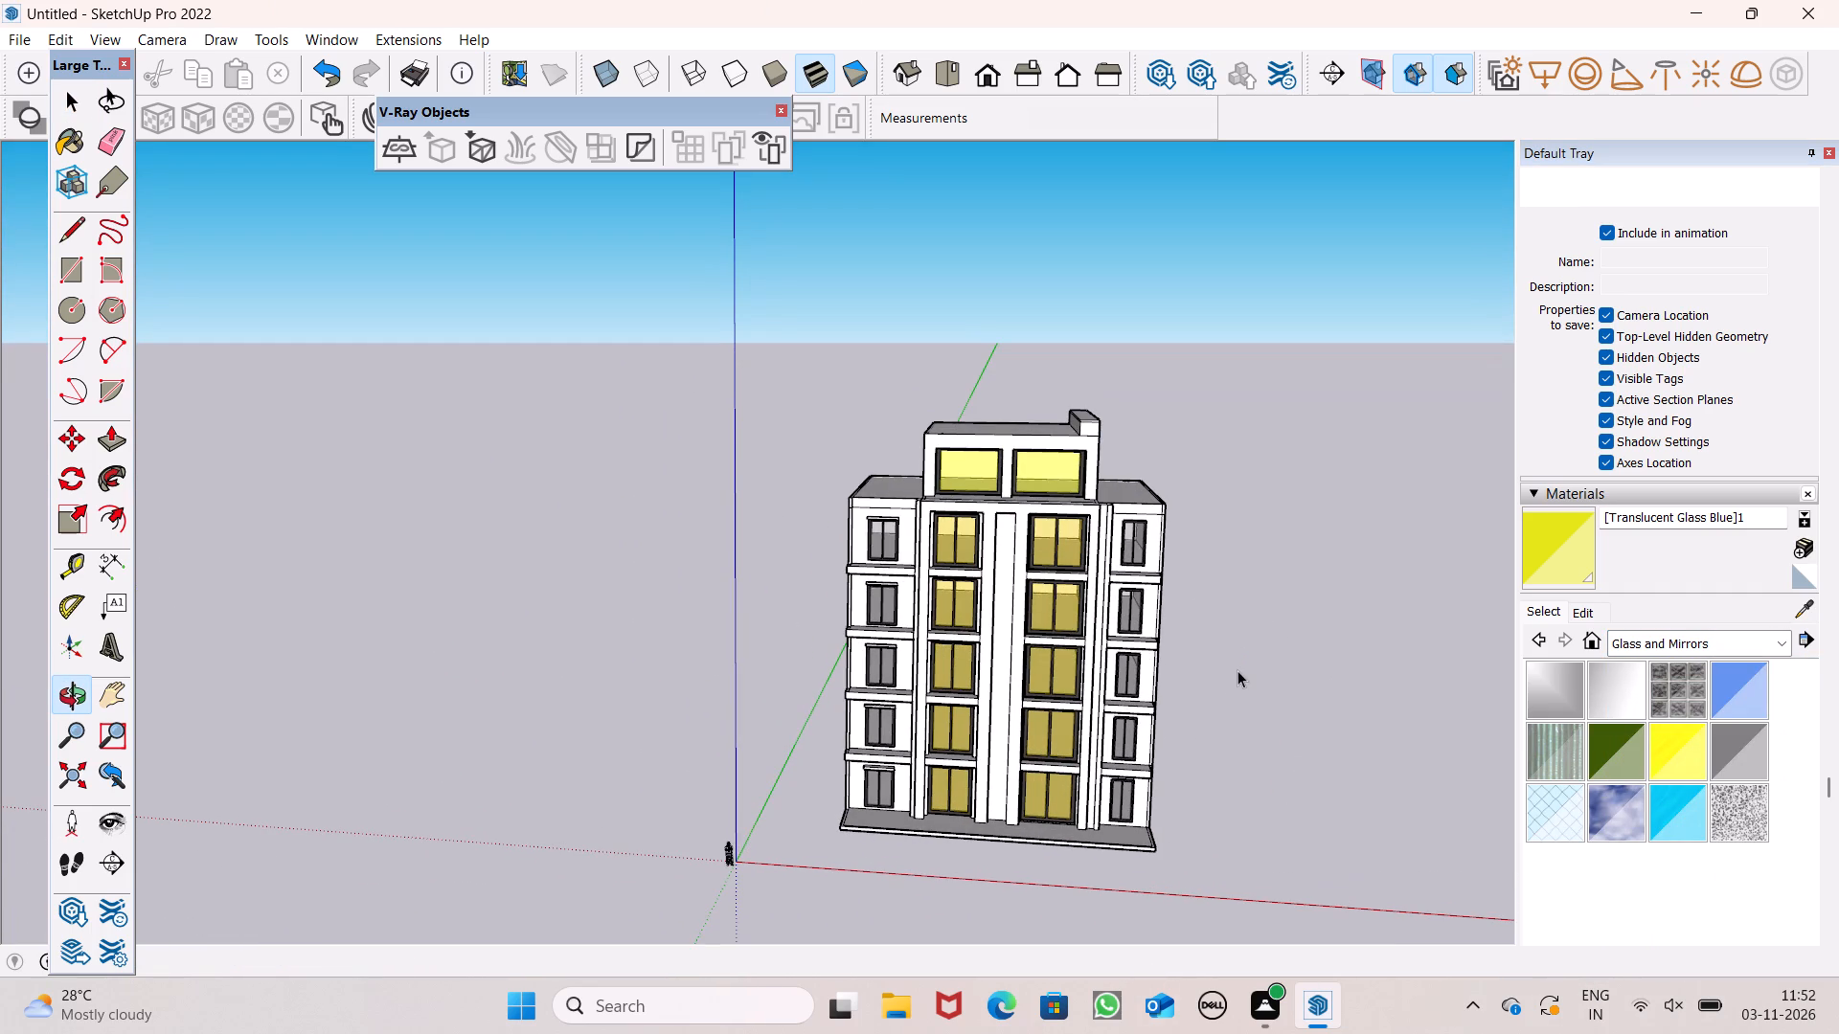
pyautogui.scroll(-4, 1085, 704)
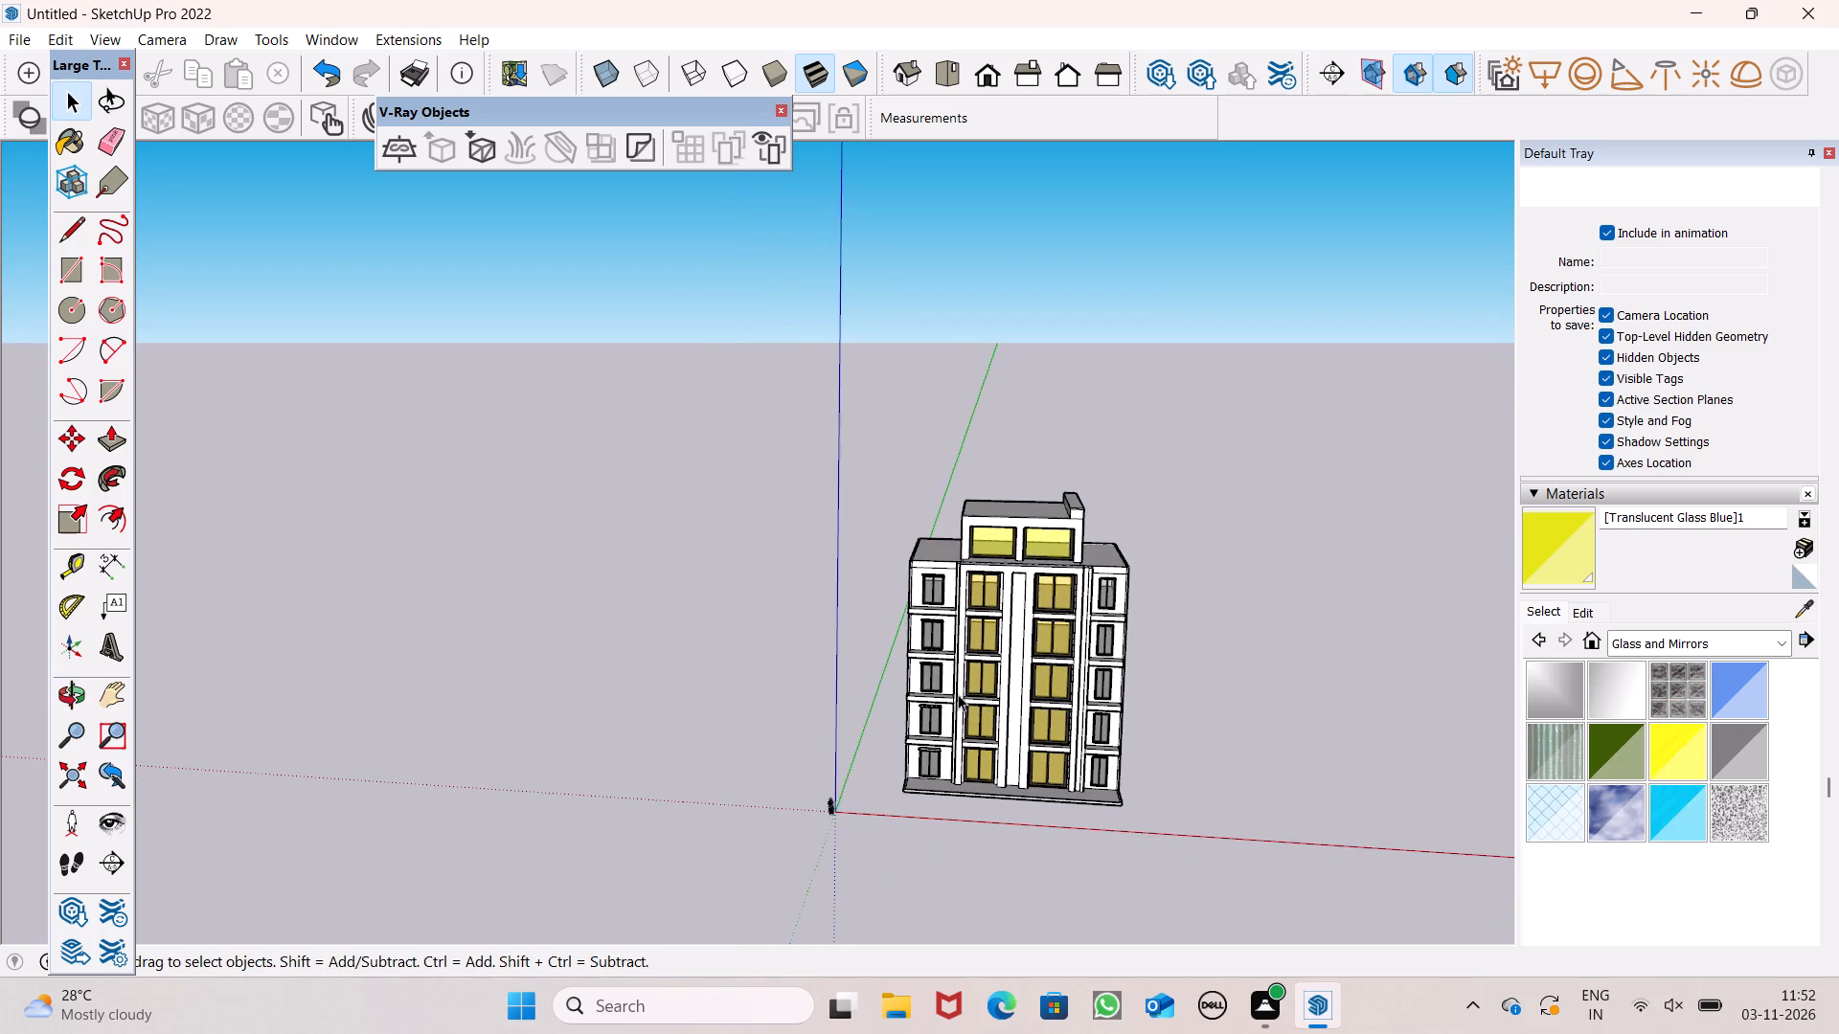
pyautogui.moveTo(958, 694); pyautogui.dragTo(948, 818, button='middle')
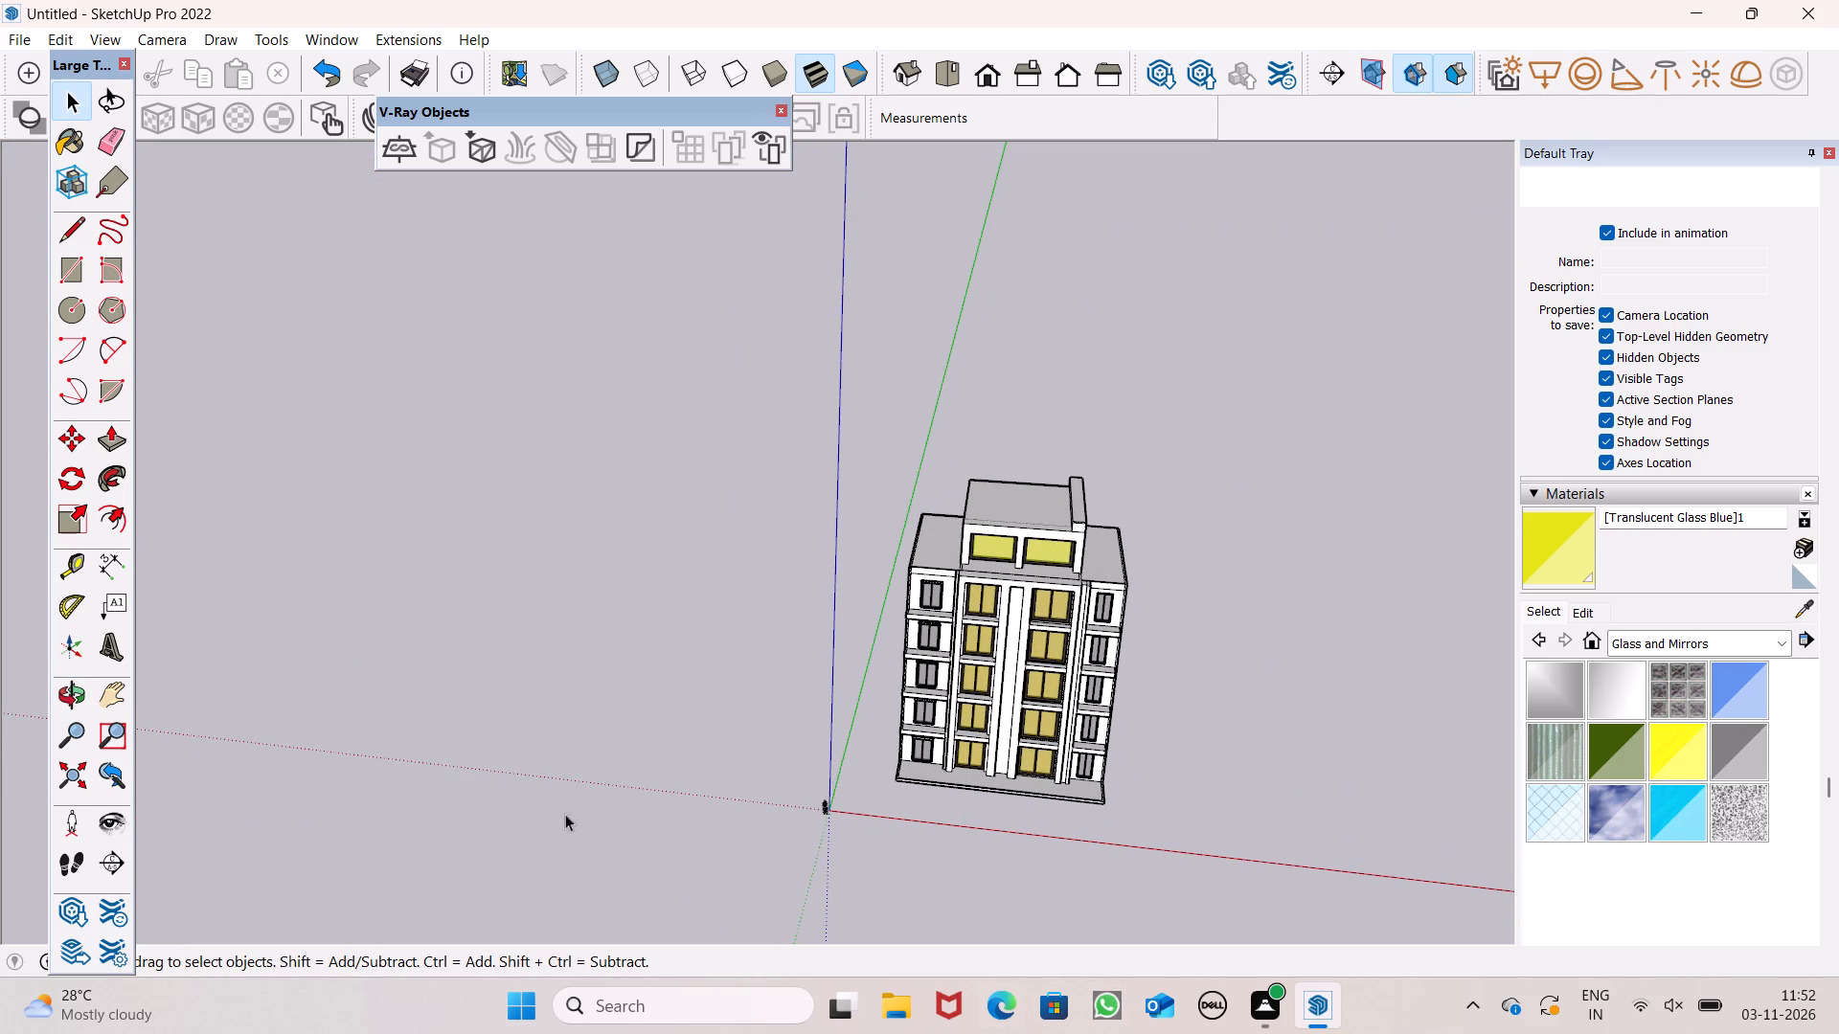
pyautogui.scroll(-5, 573, 765)
pyautogui.scroll(6, 731, 879)
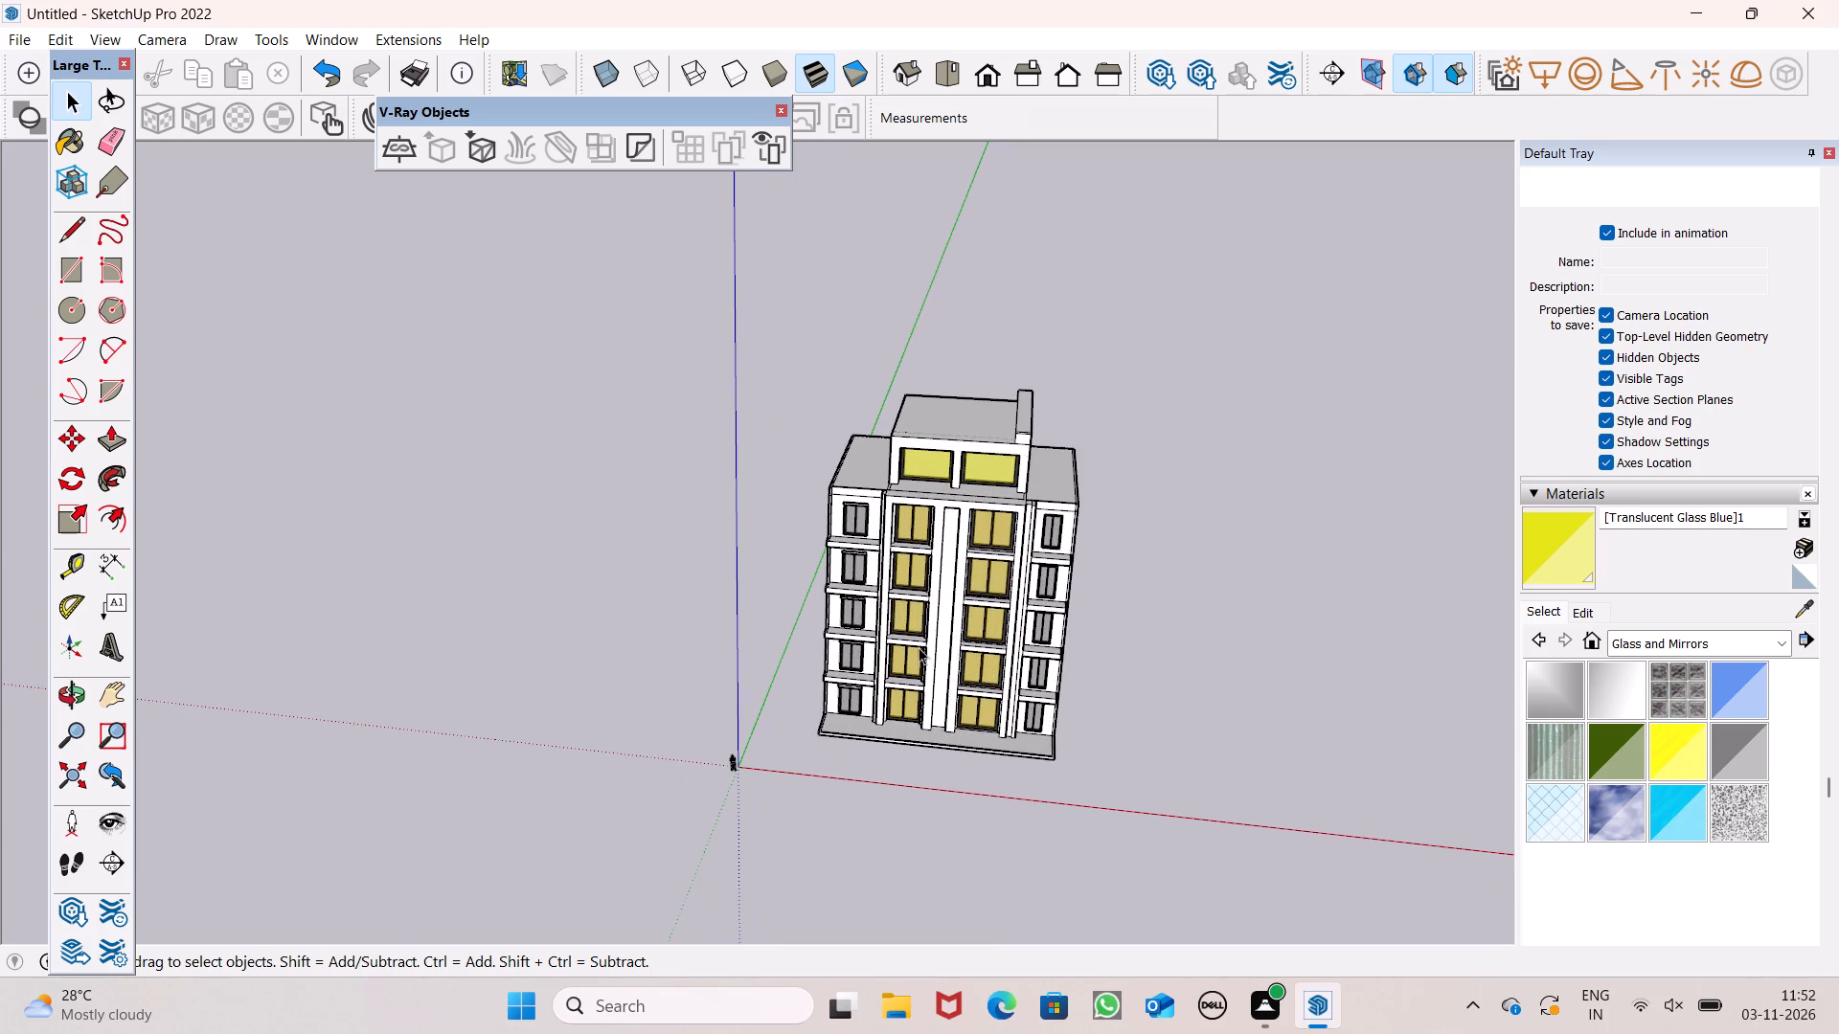
pyautogui.moveTo(954, 739); pyautogui.dragTo(965, 567, button='middle')
pyautogui.scroll(8, 1003, 532)
pyautogui.scroll(-2, 1078, 481)
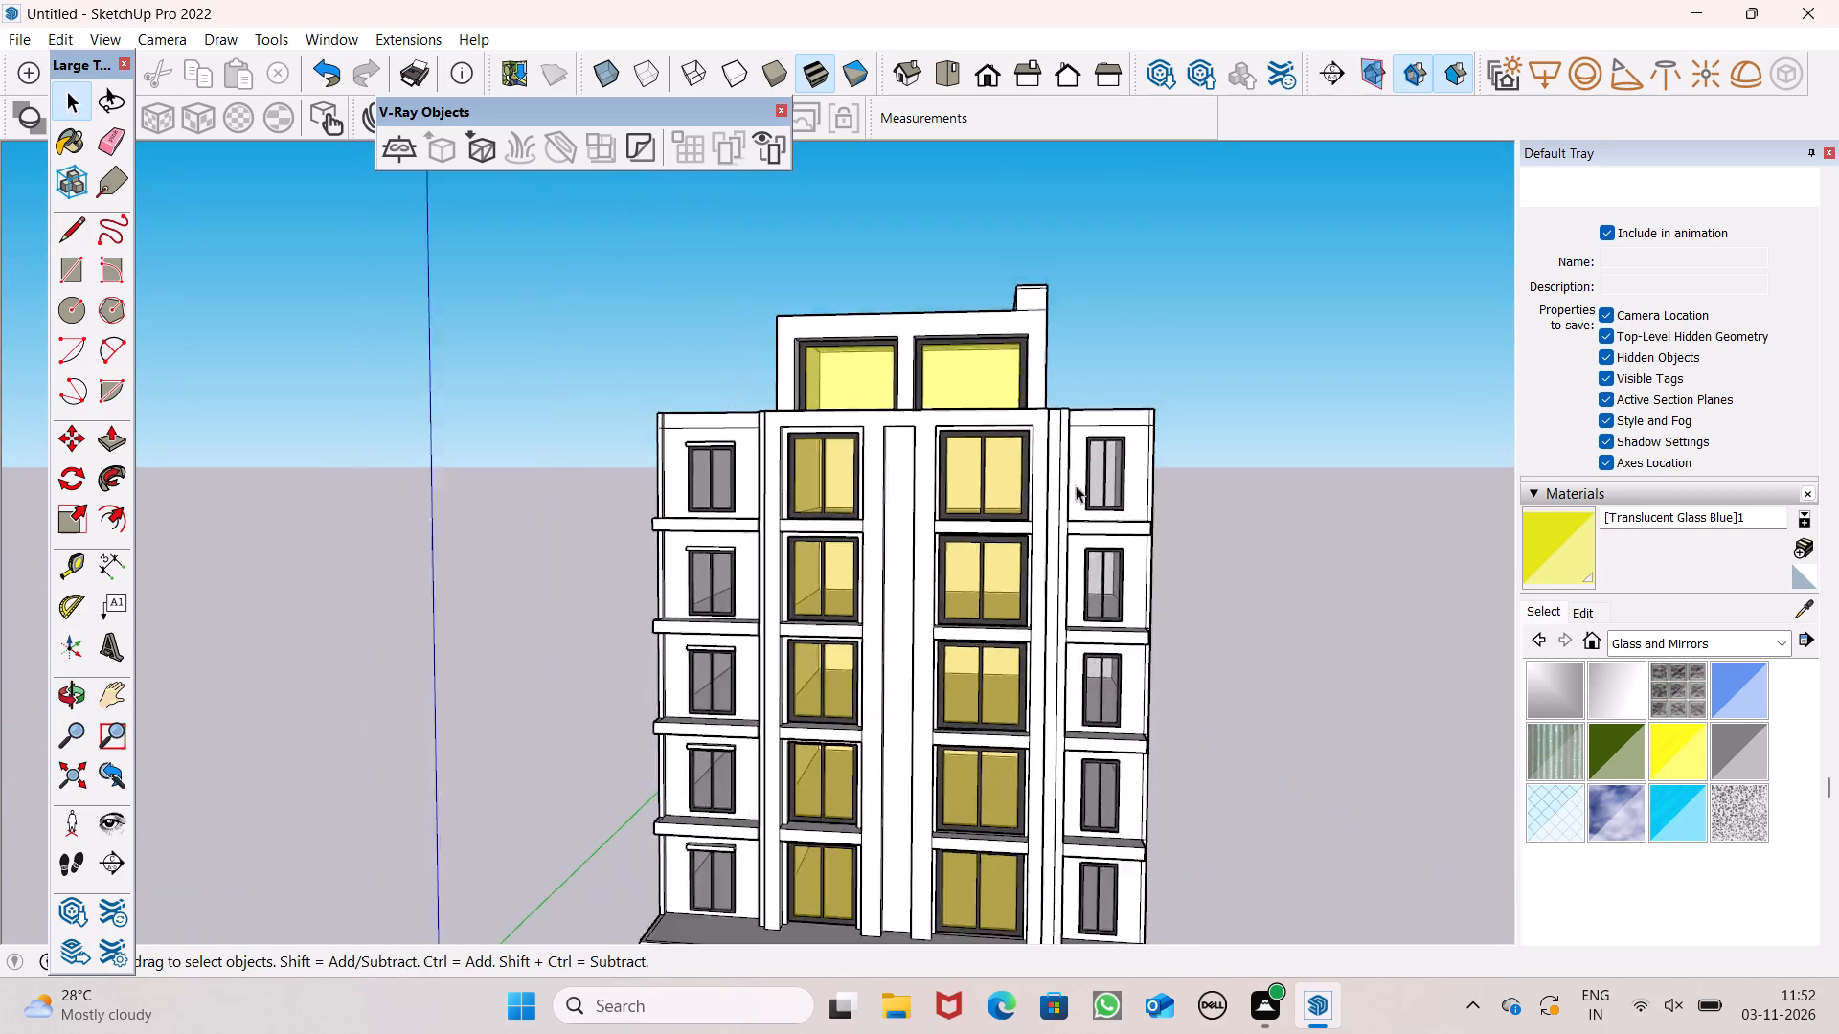
pyautogui.scroll(-4, 1076, 485)
pyautogui.moveTo(1134, 643); pyautogui.dragTo(1152, 730, button='middle')
pyautogui.scroll(1, 1152, 730)
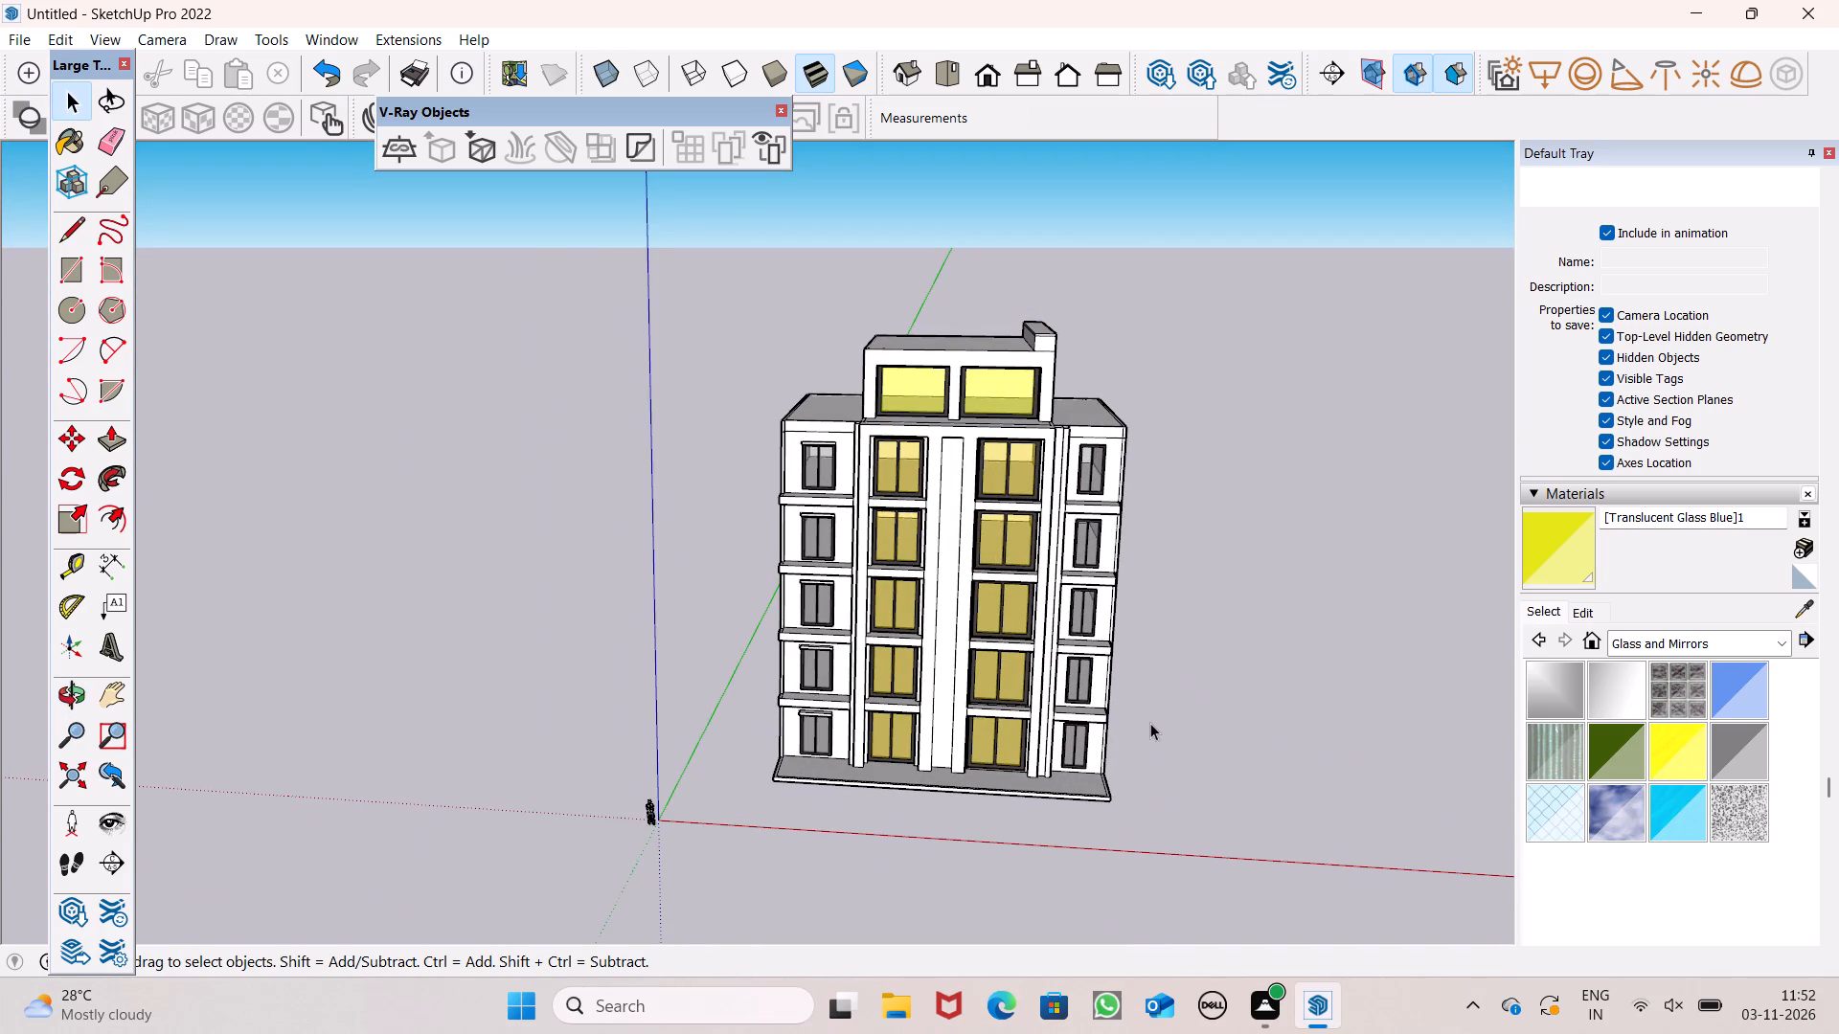
pyautogui.scroll(5, 1077, 680)
pyautogui.scroll(1, 1372, 737)
# Browse the Wood, the Asphalt and Concrete, and the Carpet, Fabrics and Leathers material collections.
pyautogui.click(1617, 641)
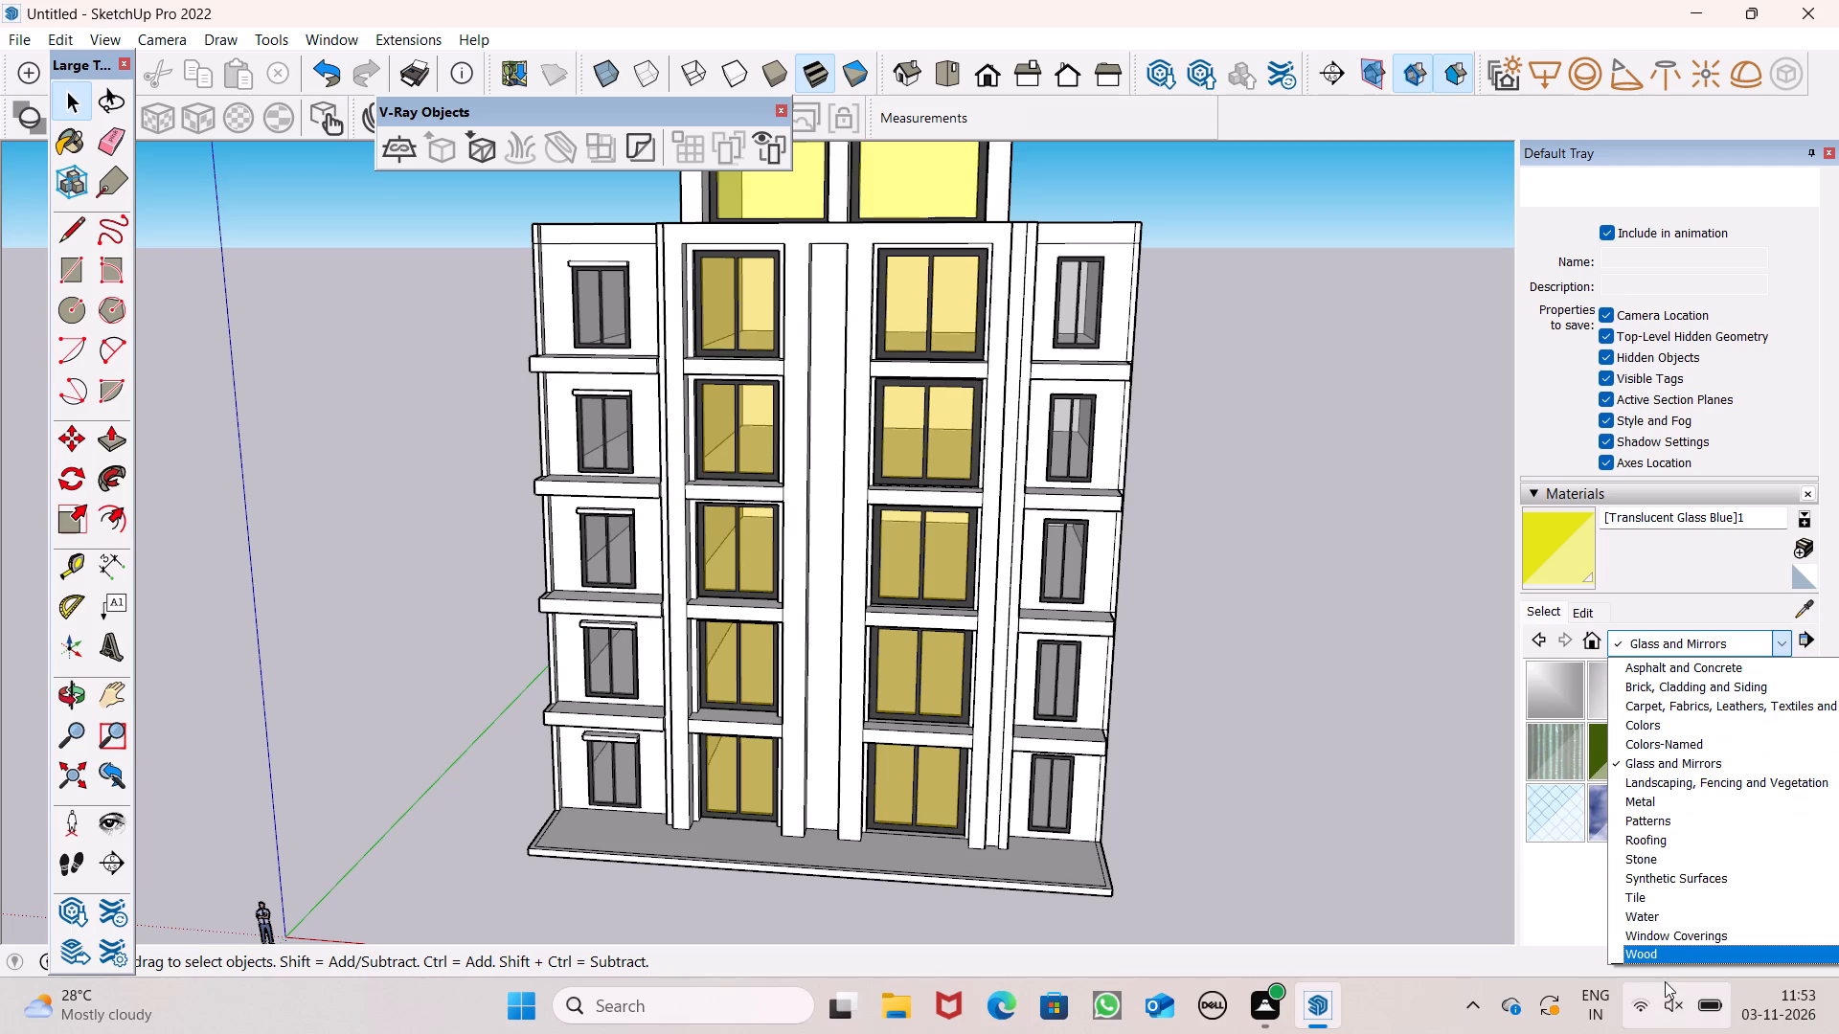
pyautogui.click(1670, 955)
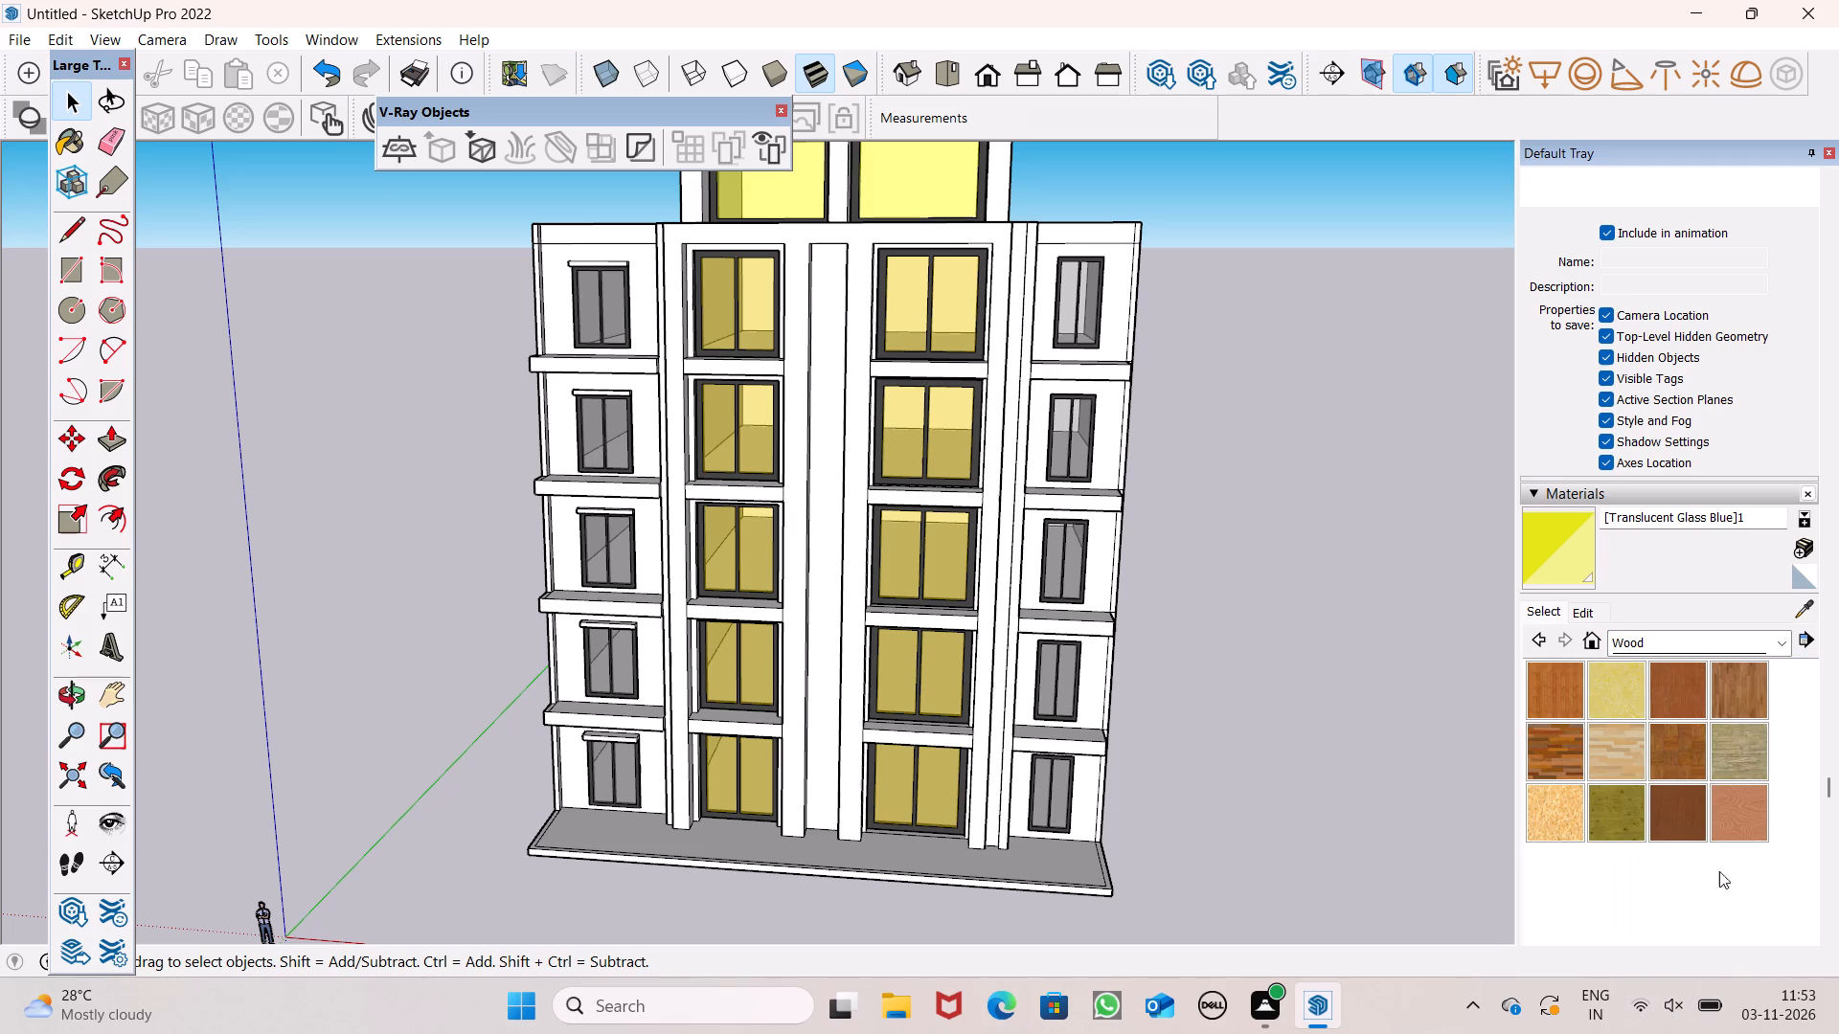
pyautogui.click(1723, 648)
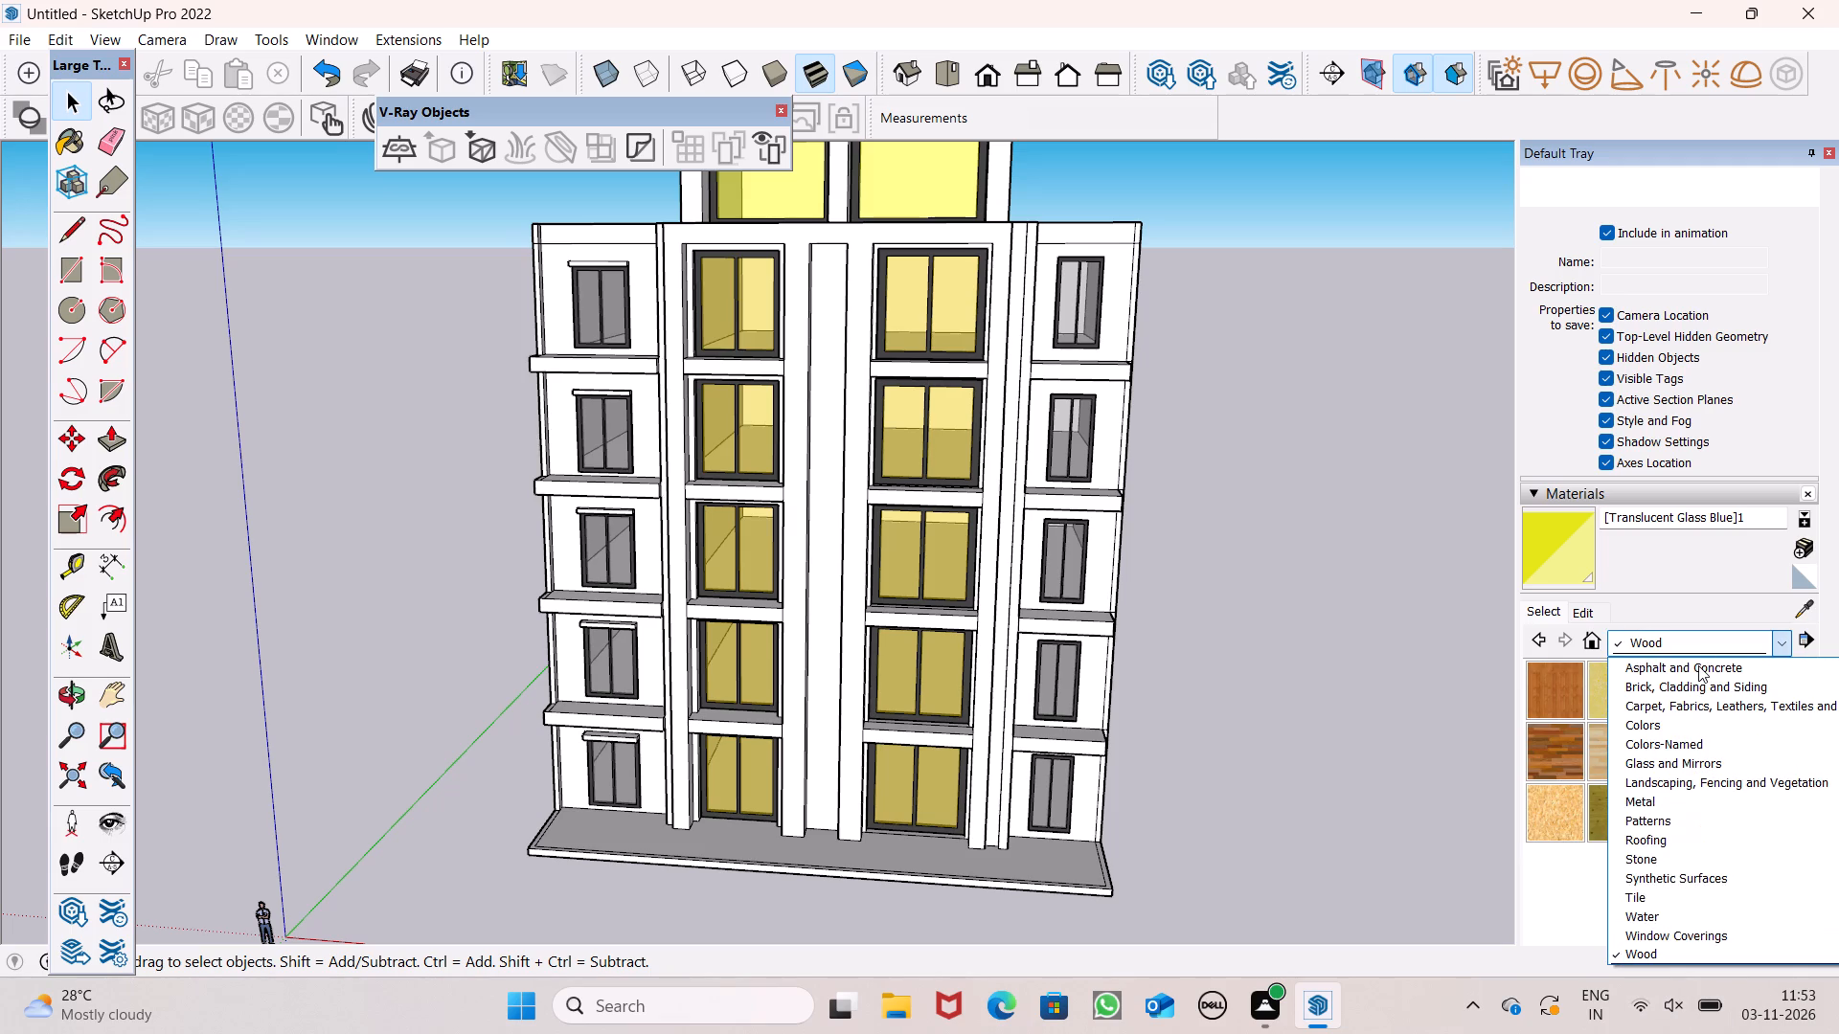
pyautogui.click(1698, 665)
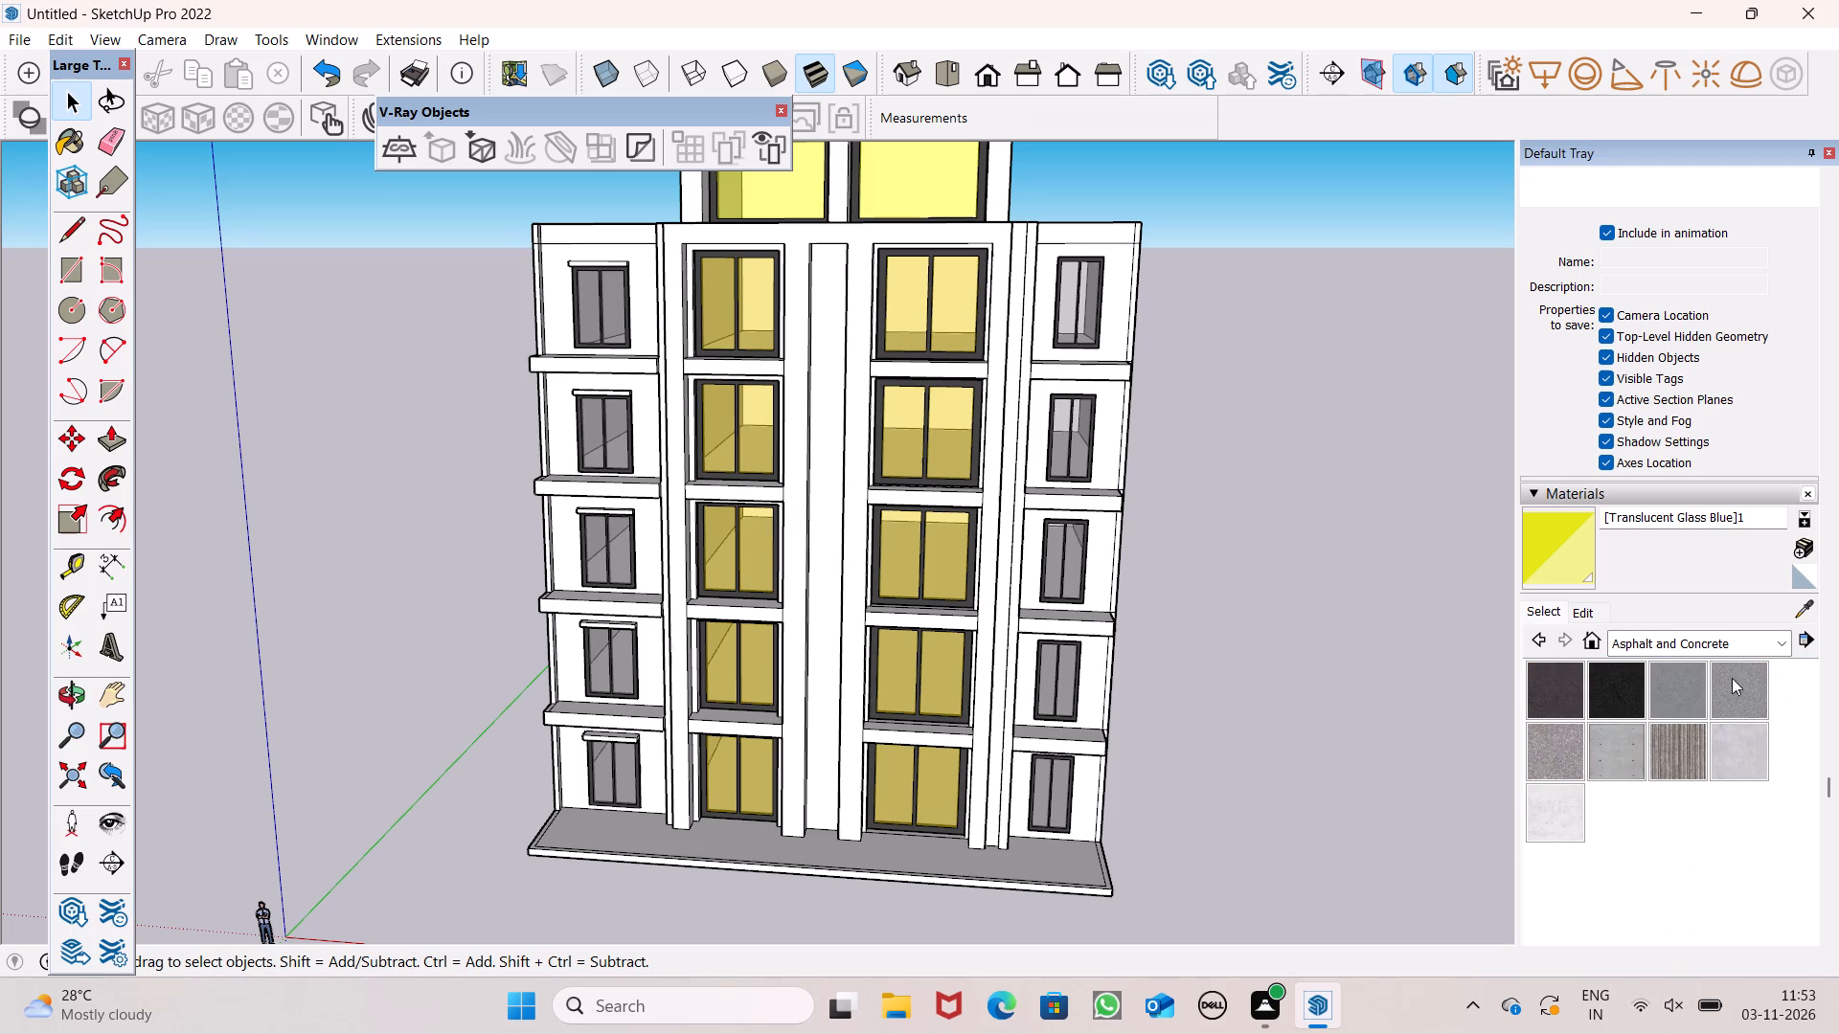
pyautogui.click(1743, 645)
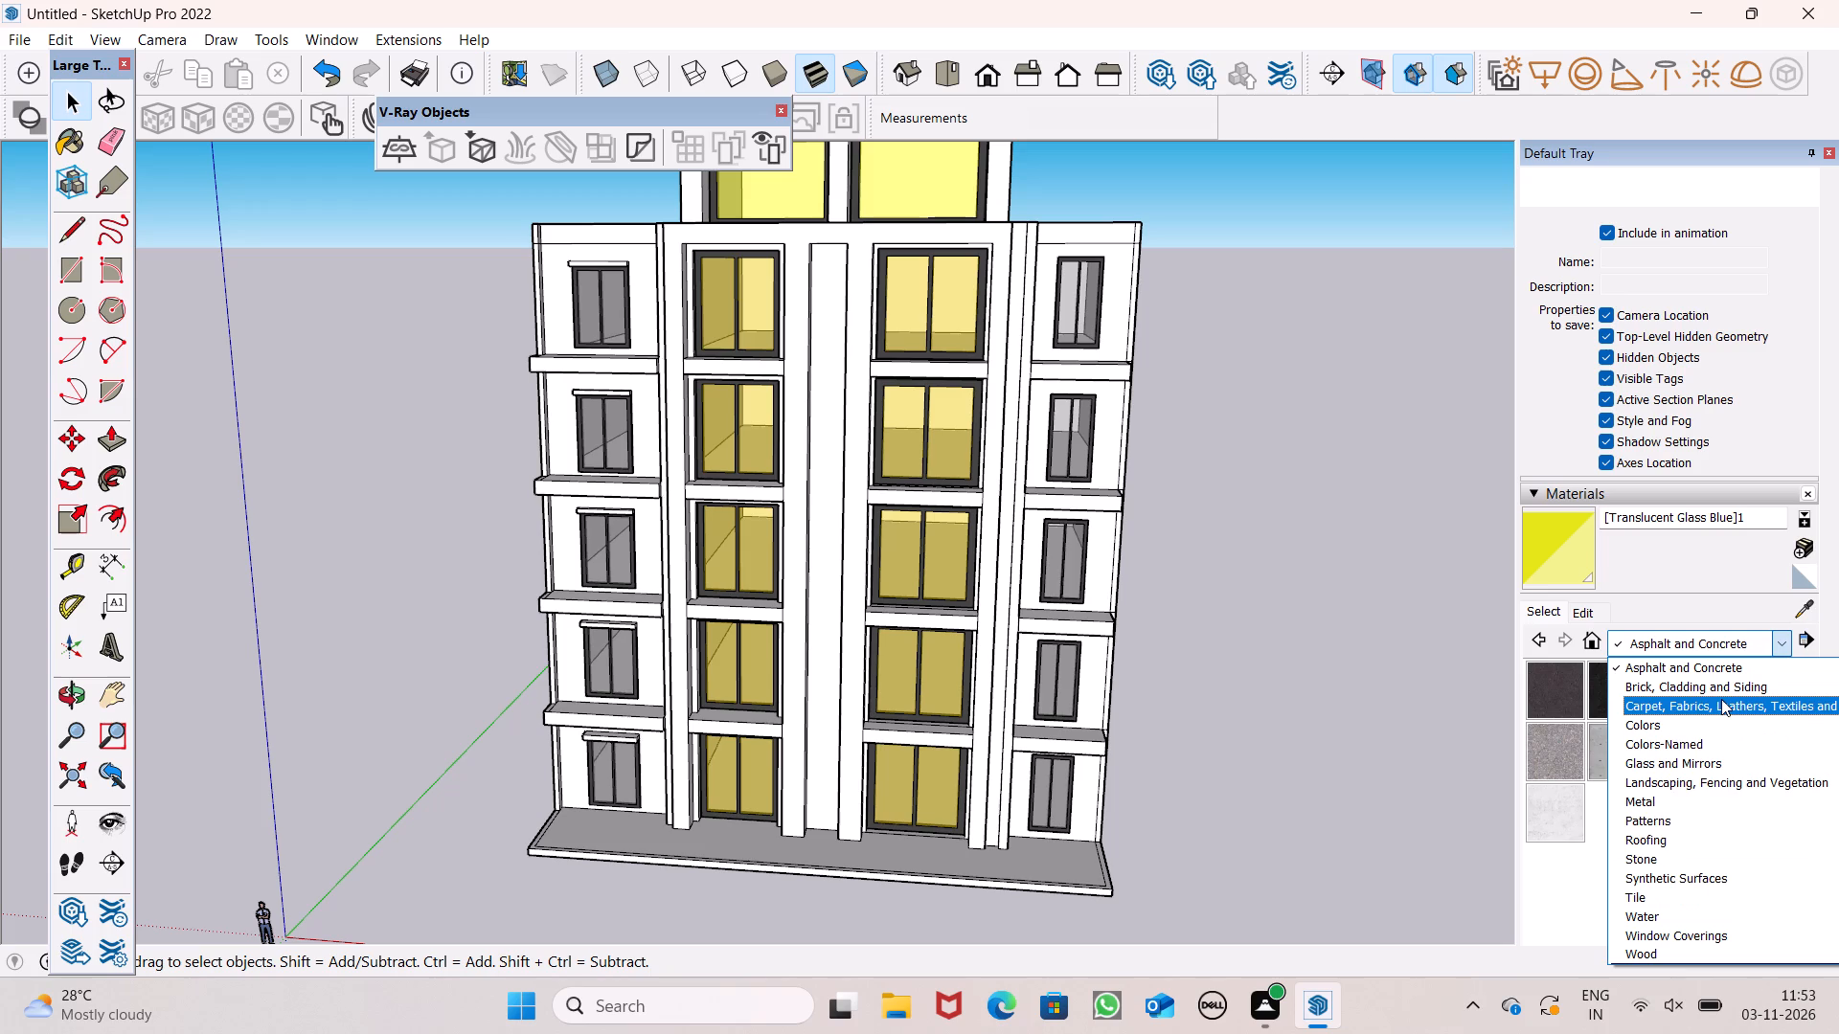
pyautogui.click(1721, 699)
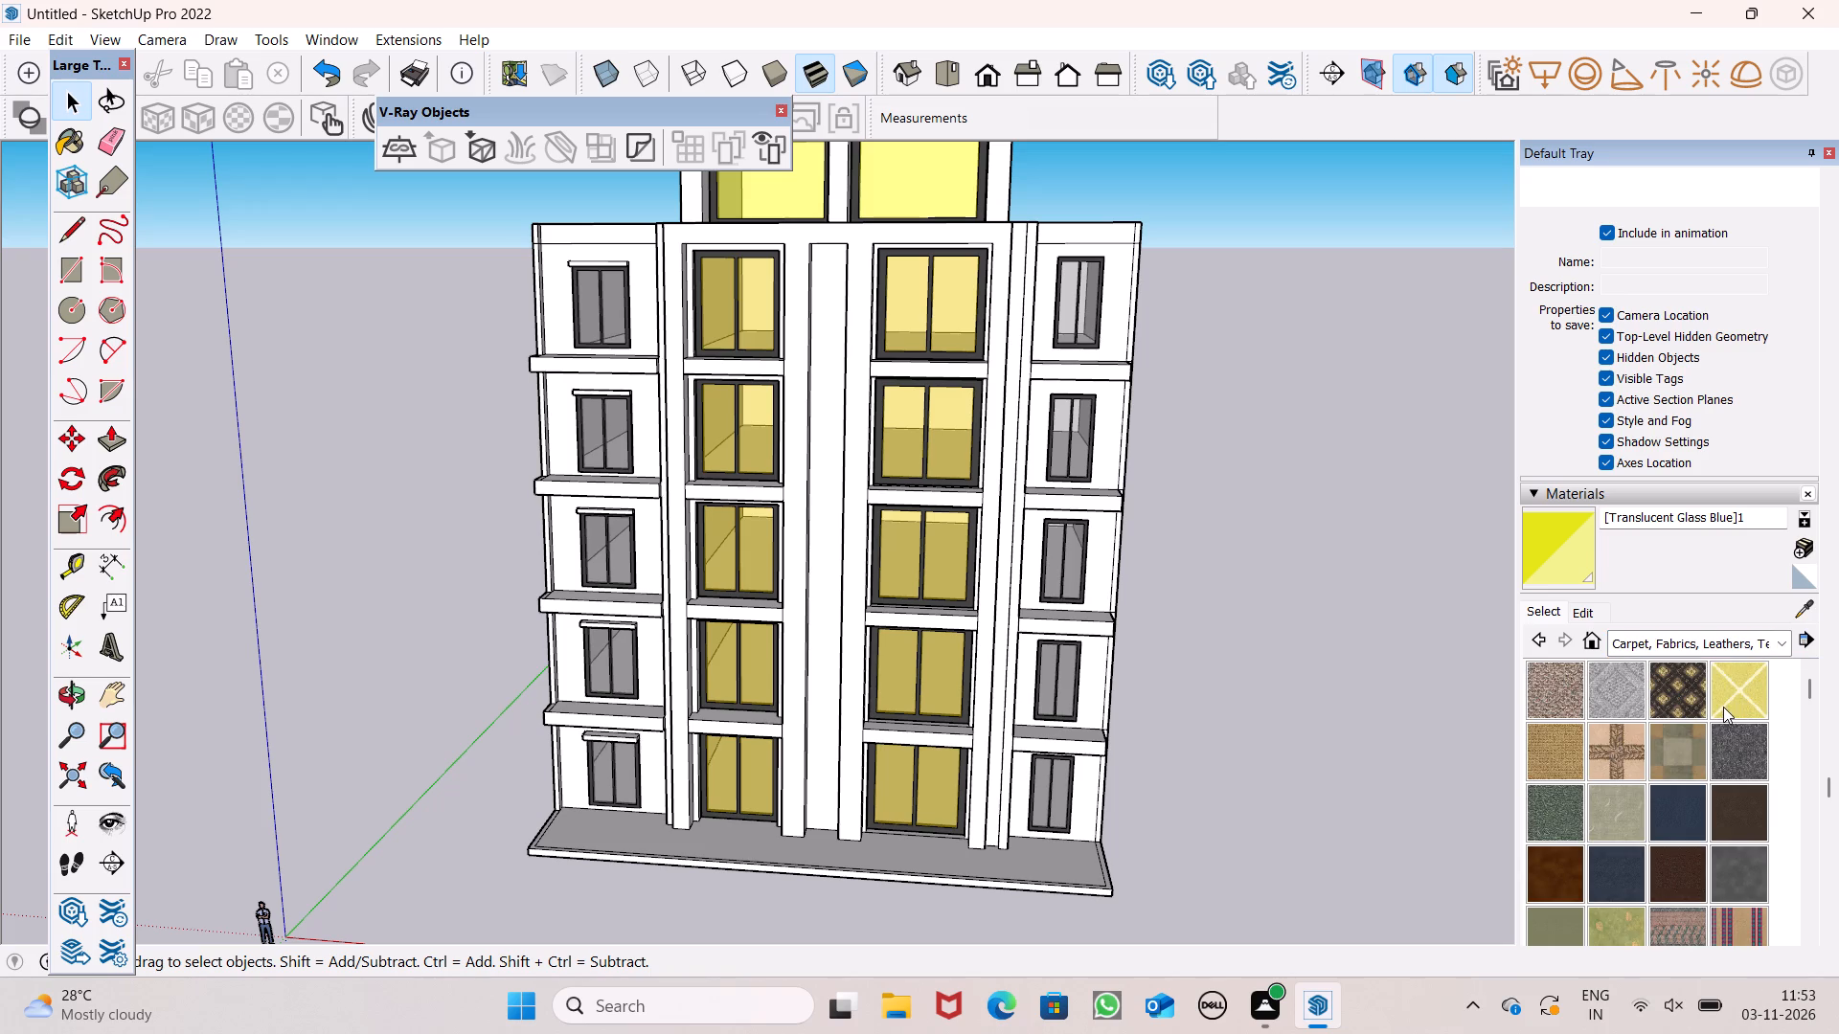
# Paint the top and front faces of the central facade frame with Brick Colored Blue from Brick, Cladding and Siding.
pyautogui.click(1704, 637)
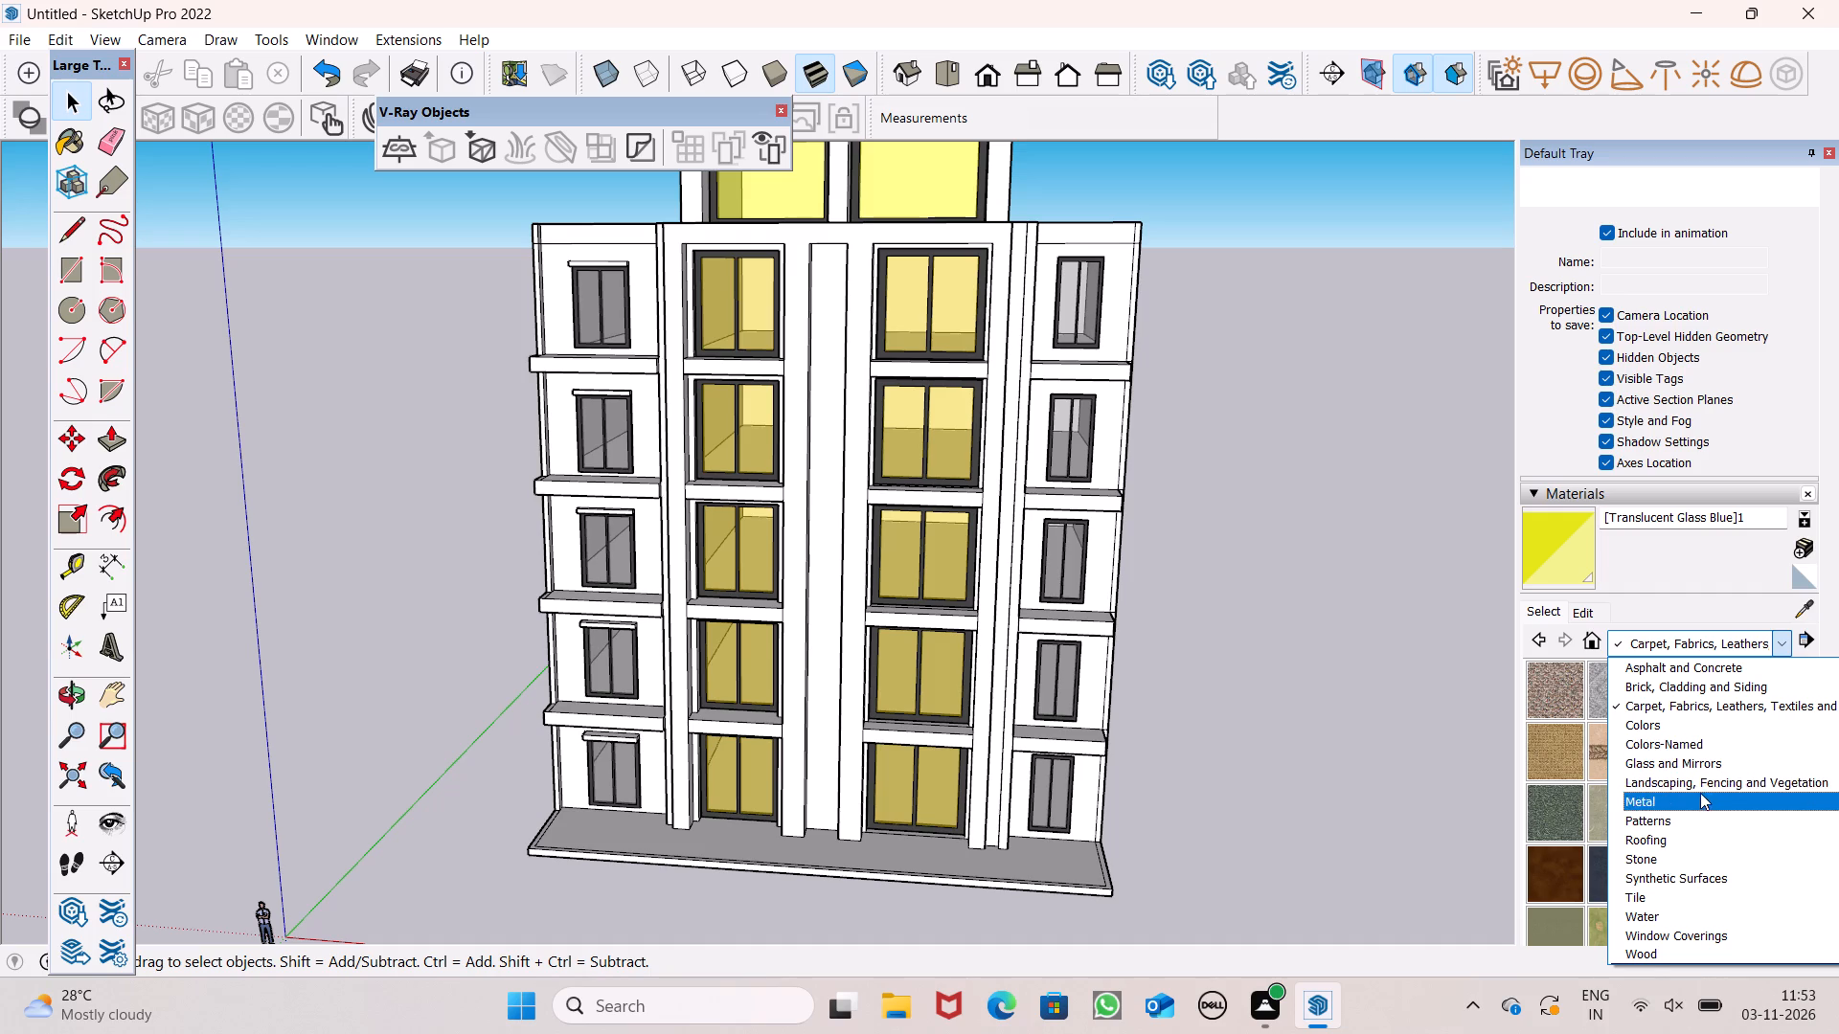
pyautogui.click(1714, 690)
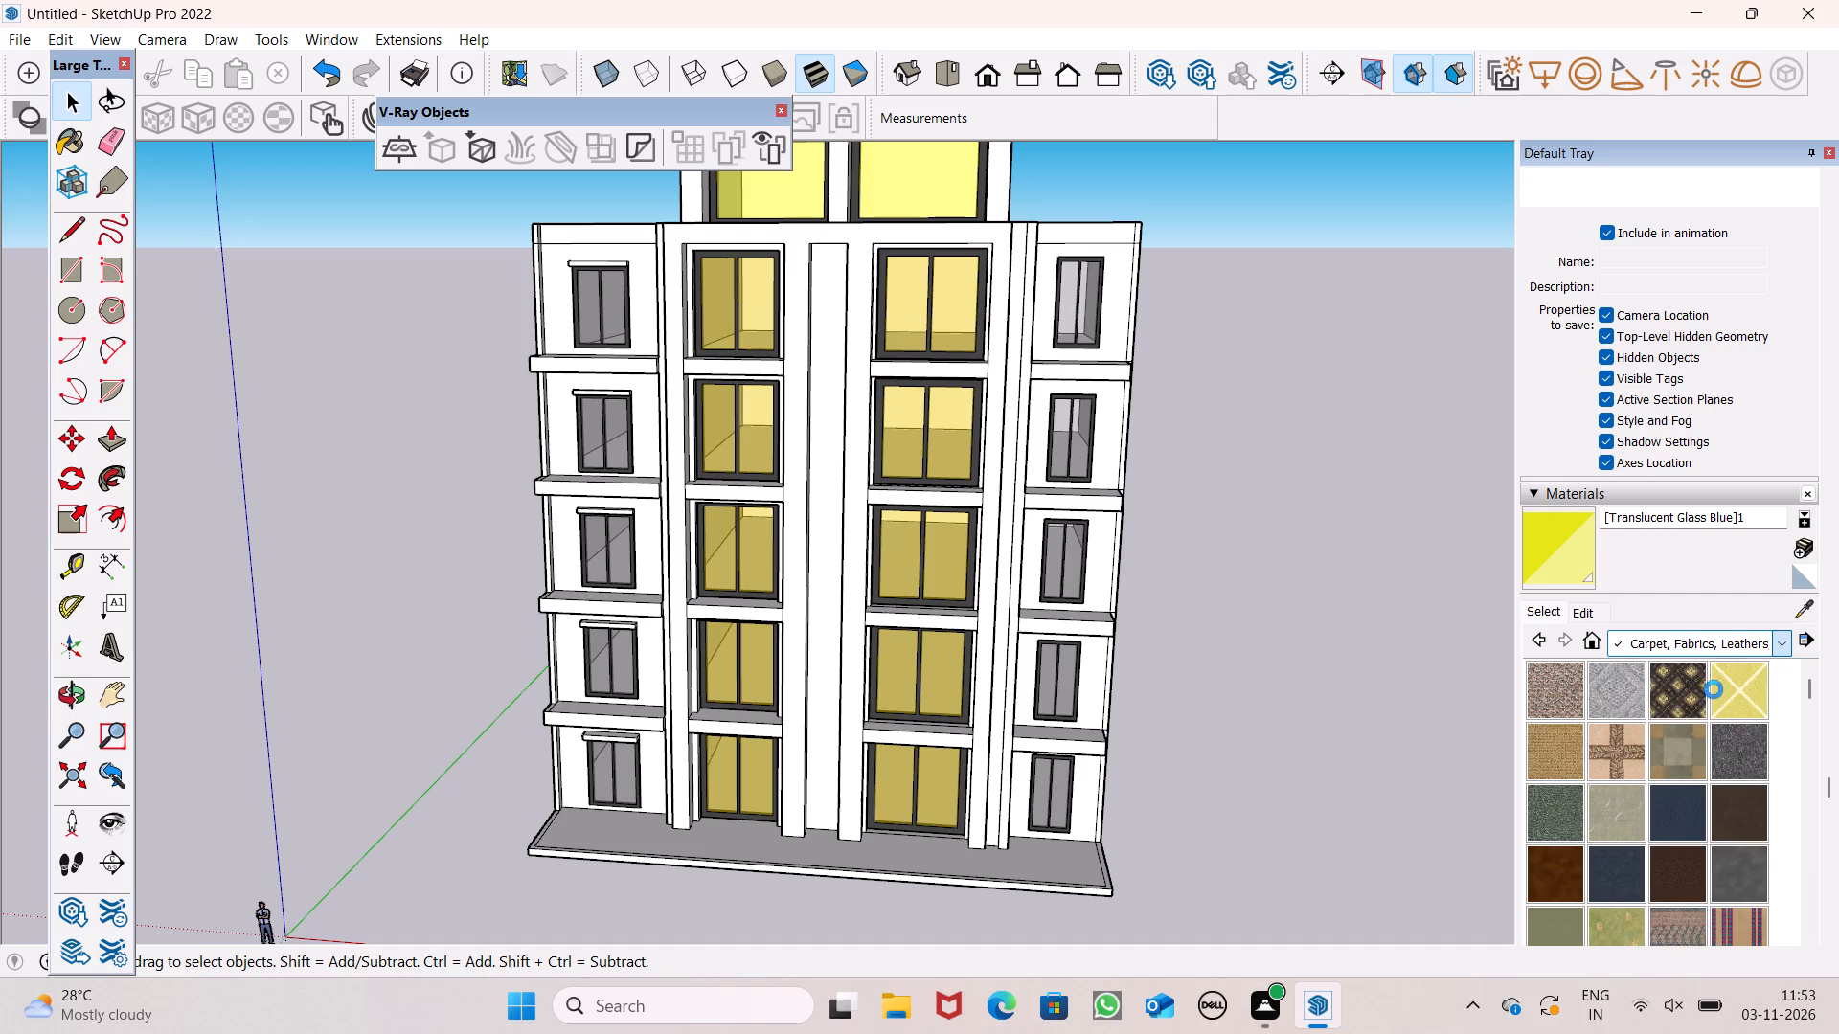
pyautogui.scroll(-5, 1715, 753)
pyautogui.scroll(1, 1709, 748)
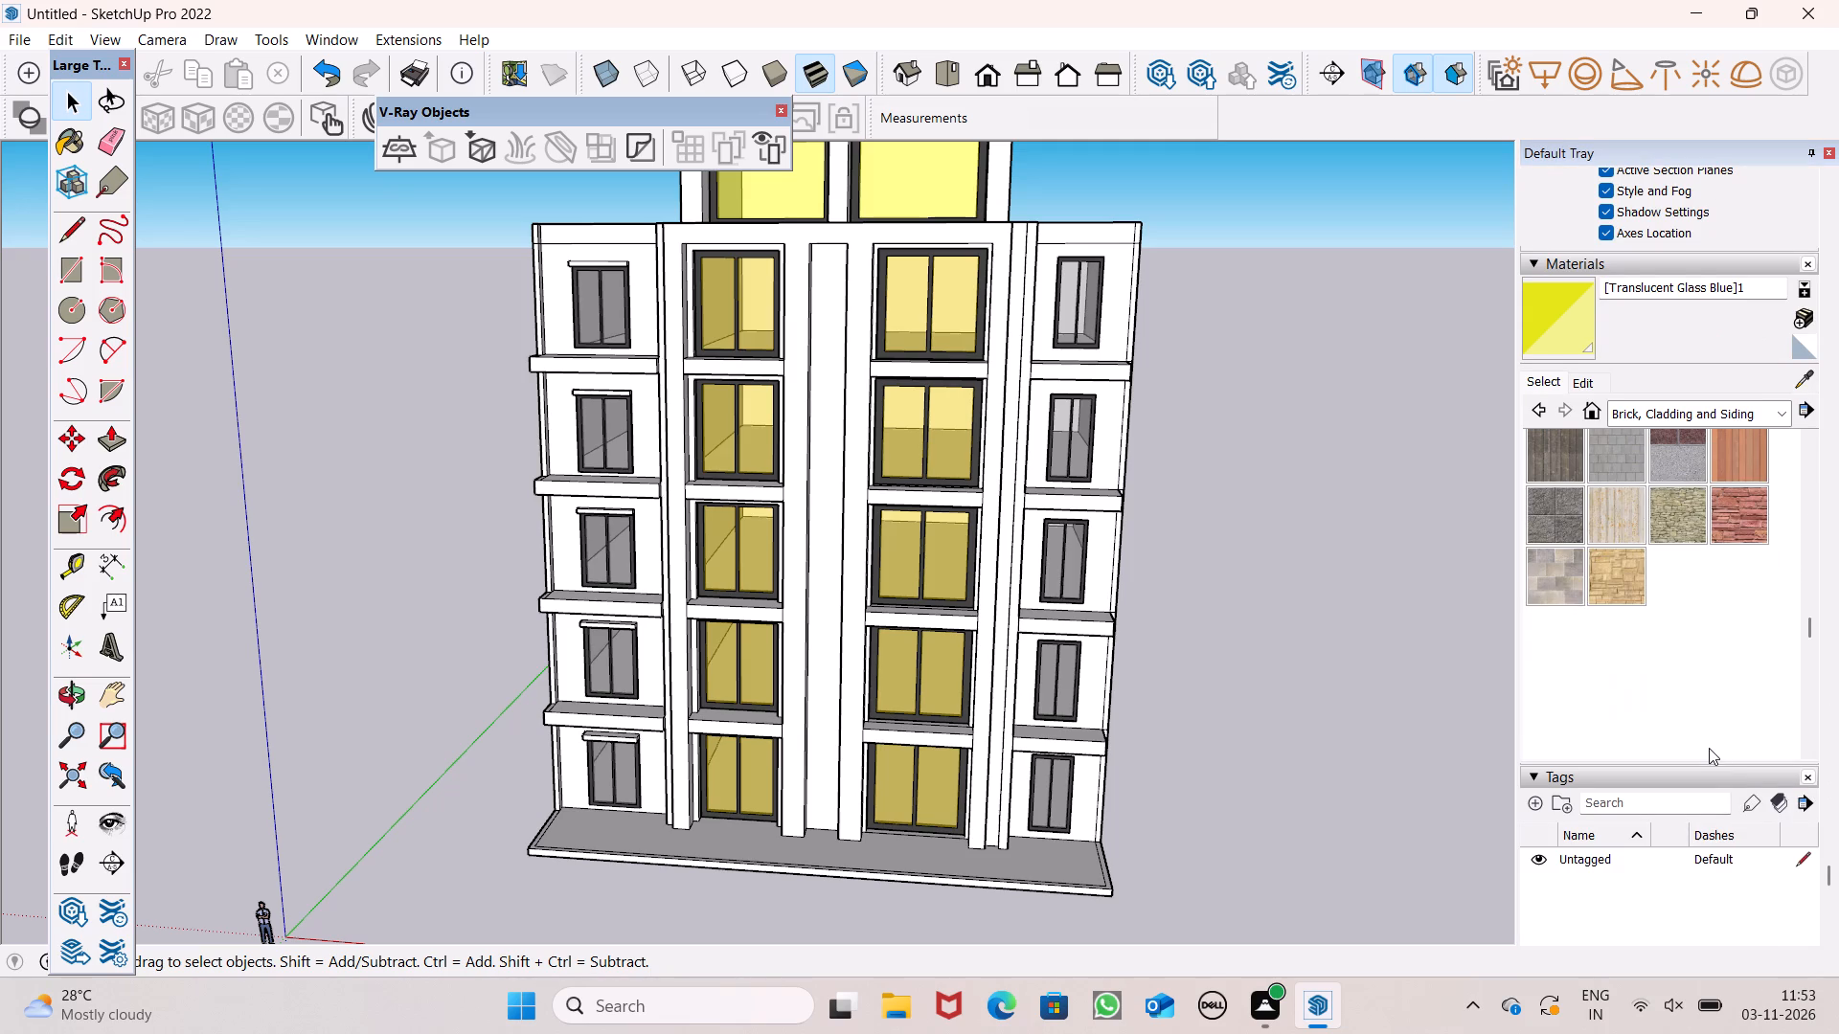
pyautogui.scroll(1, 1709, 748)
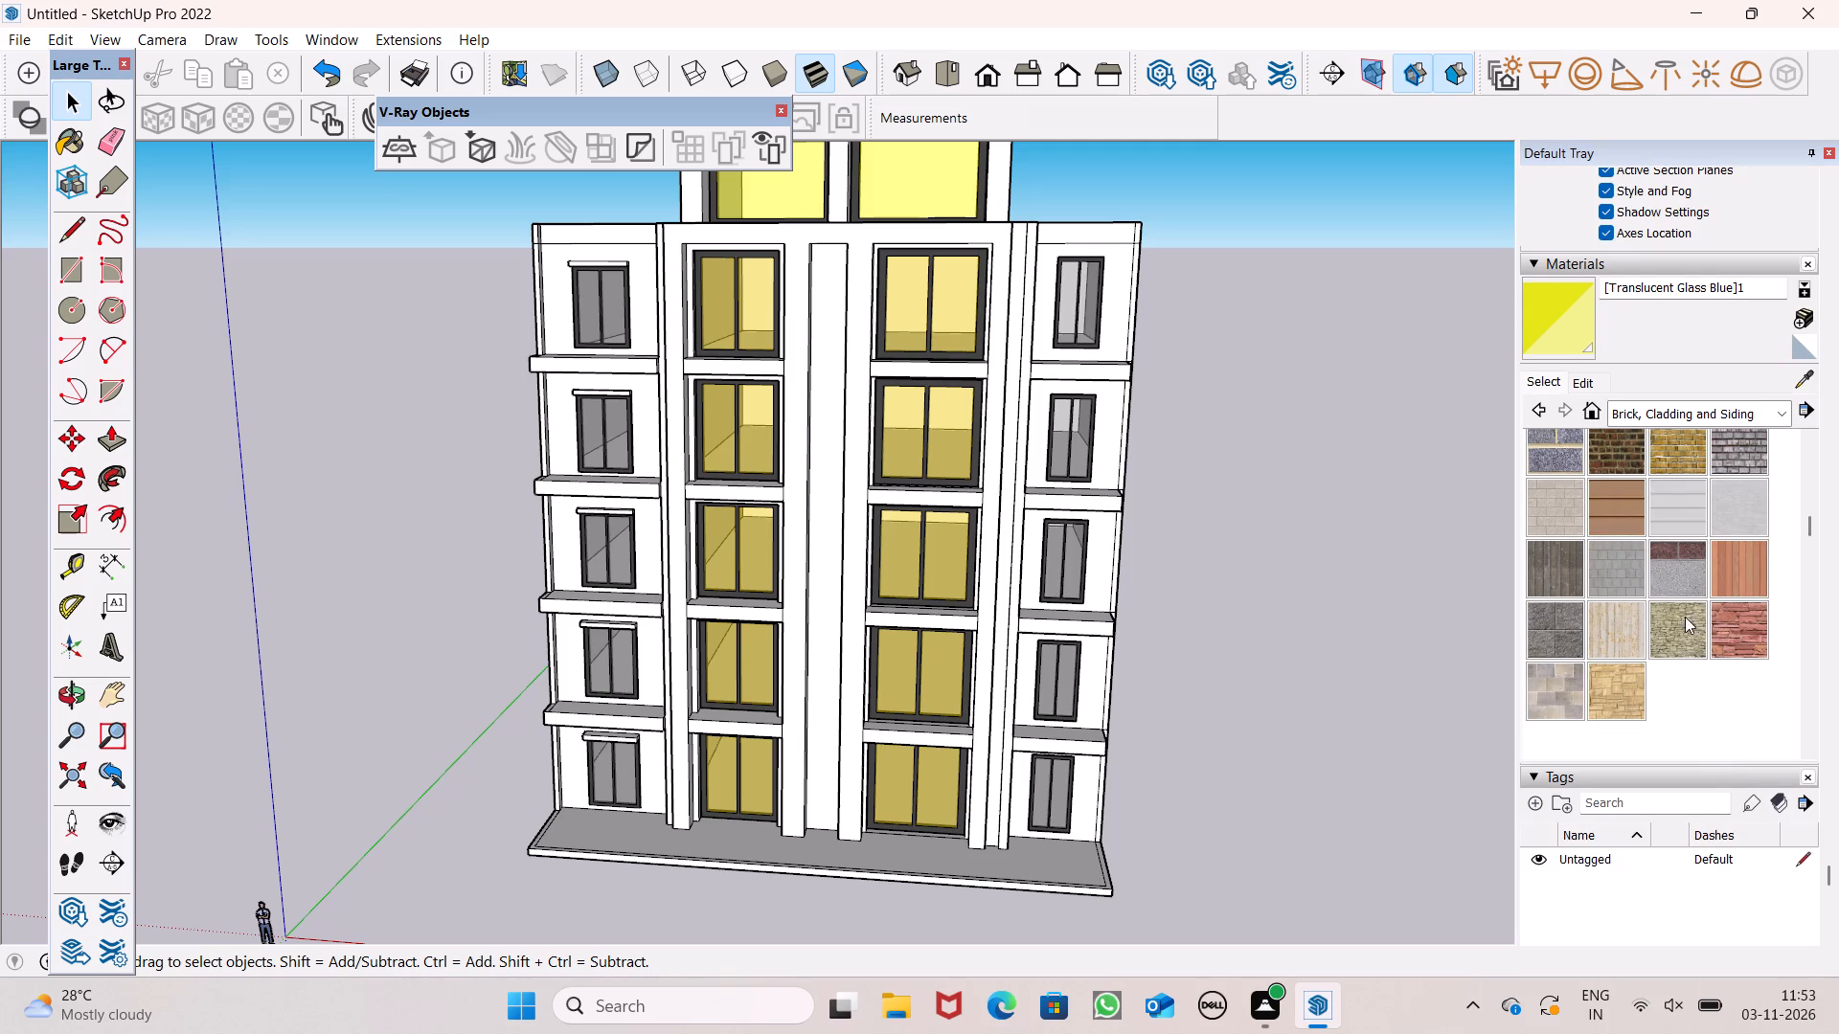
pyautogui.click(1550, 453)
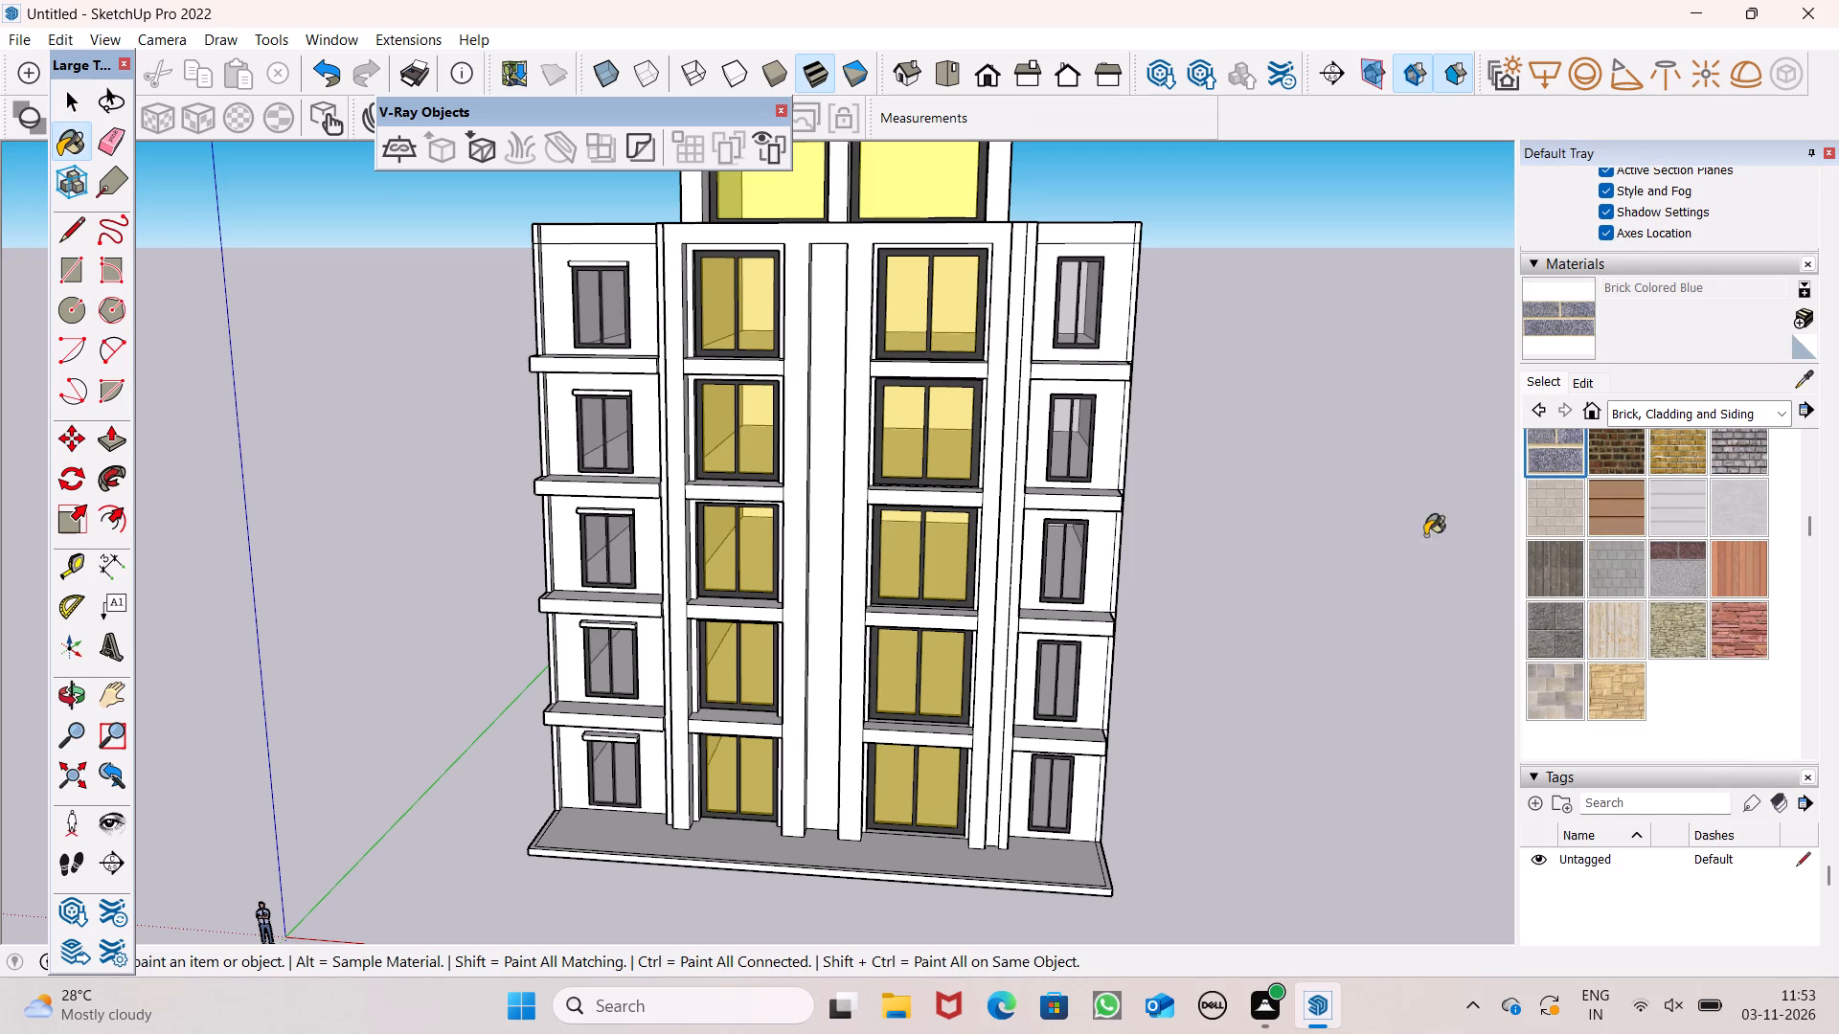
pyautogui.scroll(-5, 1592, 302)
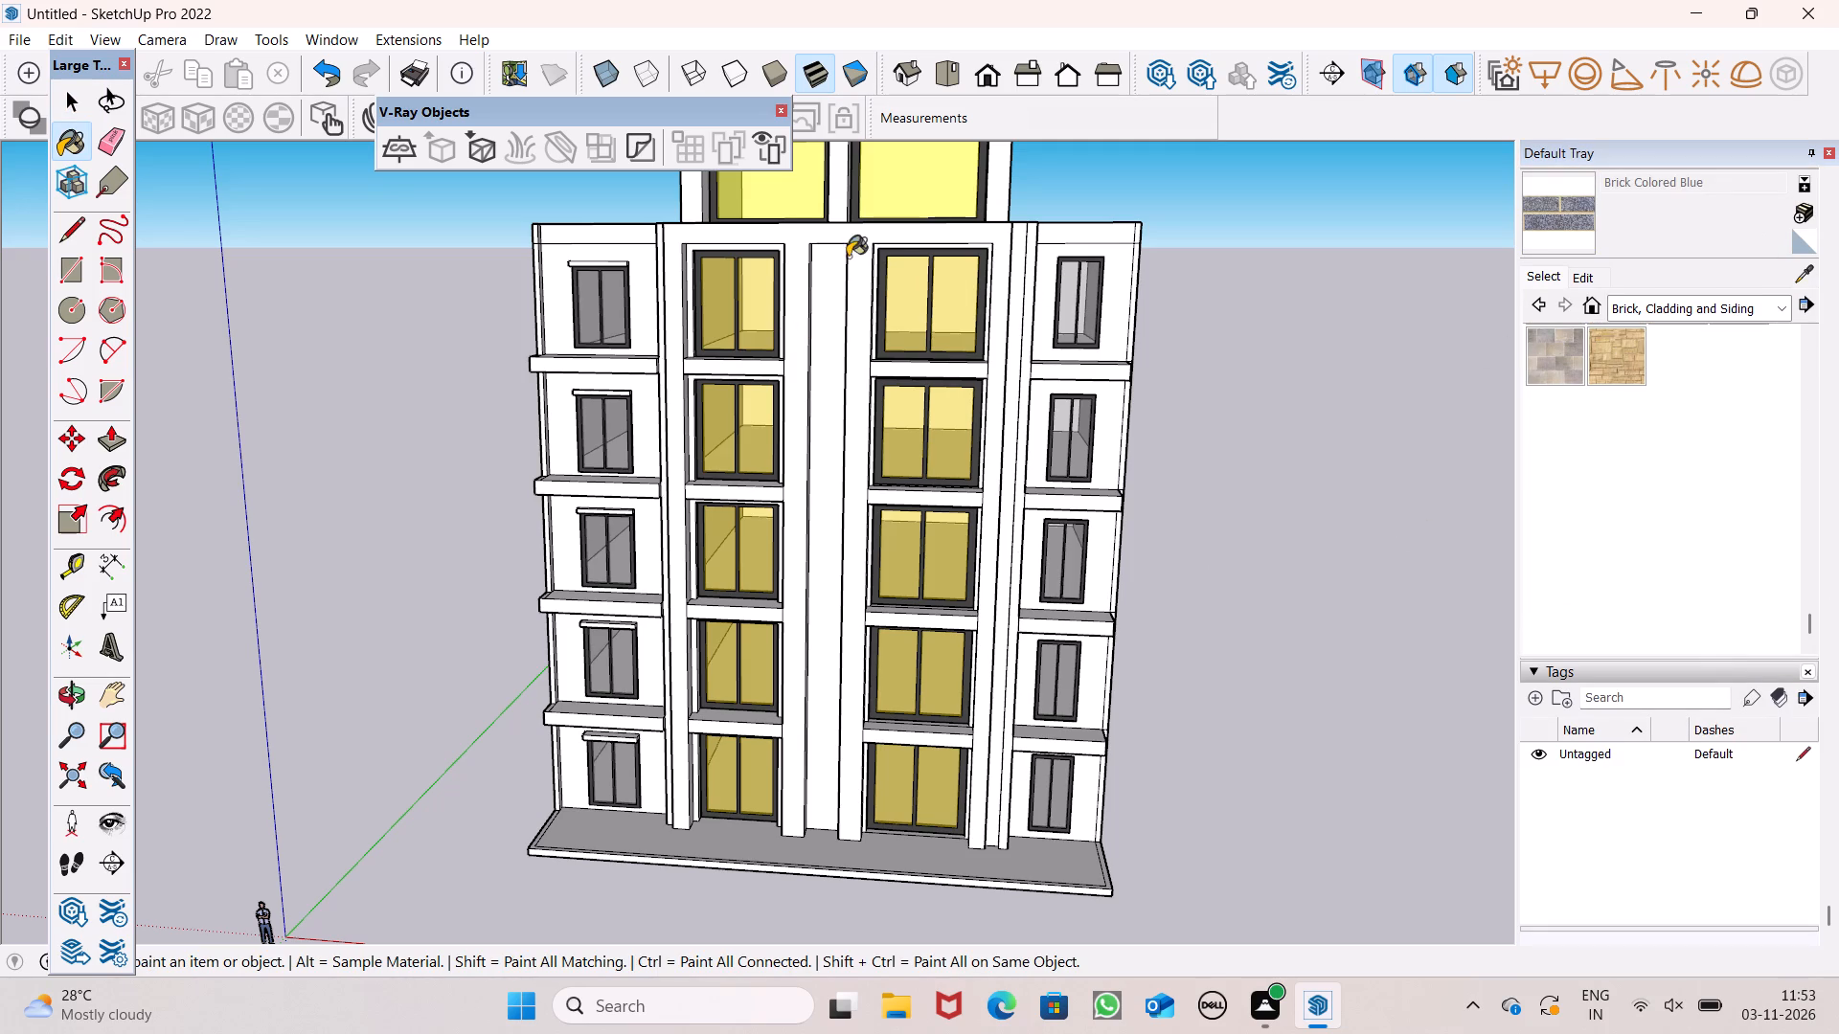
pyautogui.scroll(-5, 1042, 265)
pyautogui.scroll(-6, 1042, 412)
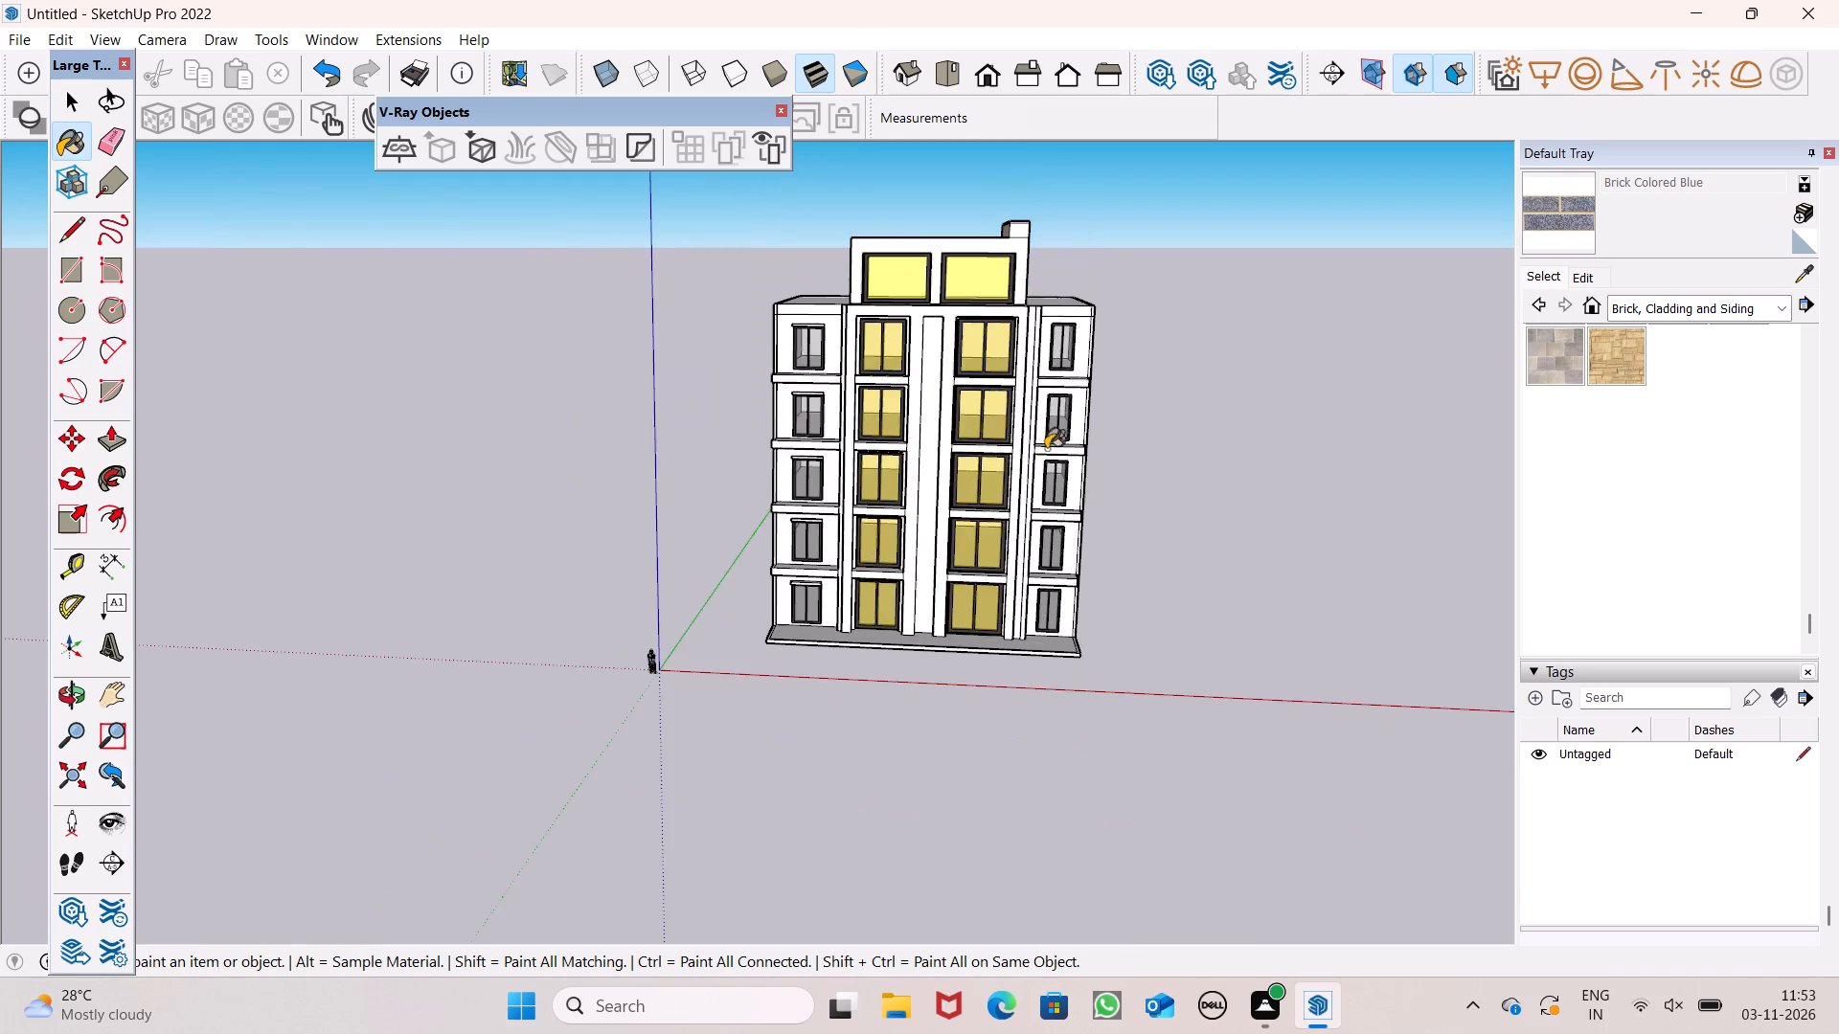
pyautogui.moveTo(878, 442); pyautogui.dragTo(1056, 664, button='middle')
pyautogui.scroll(8, 872, 190)
pyautogui.scroll(5, 898, 419)
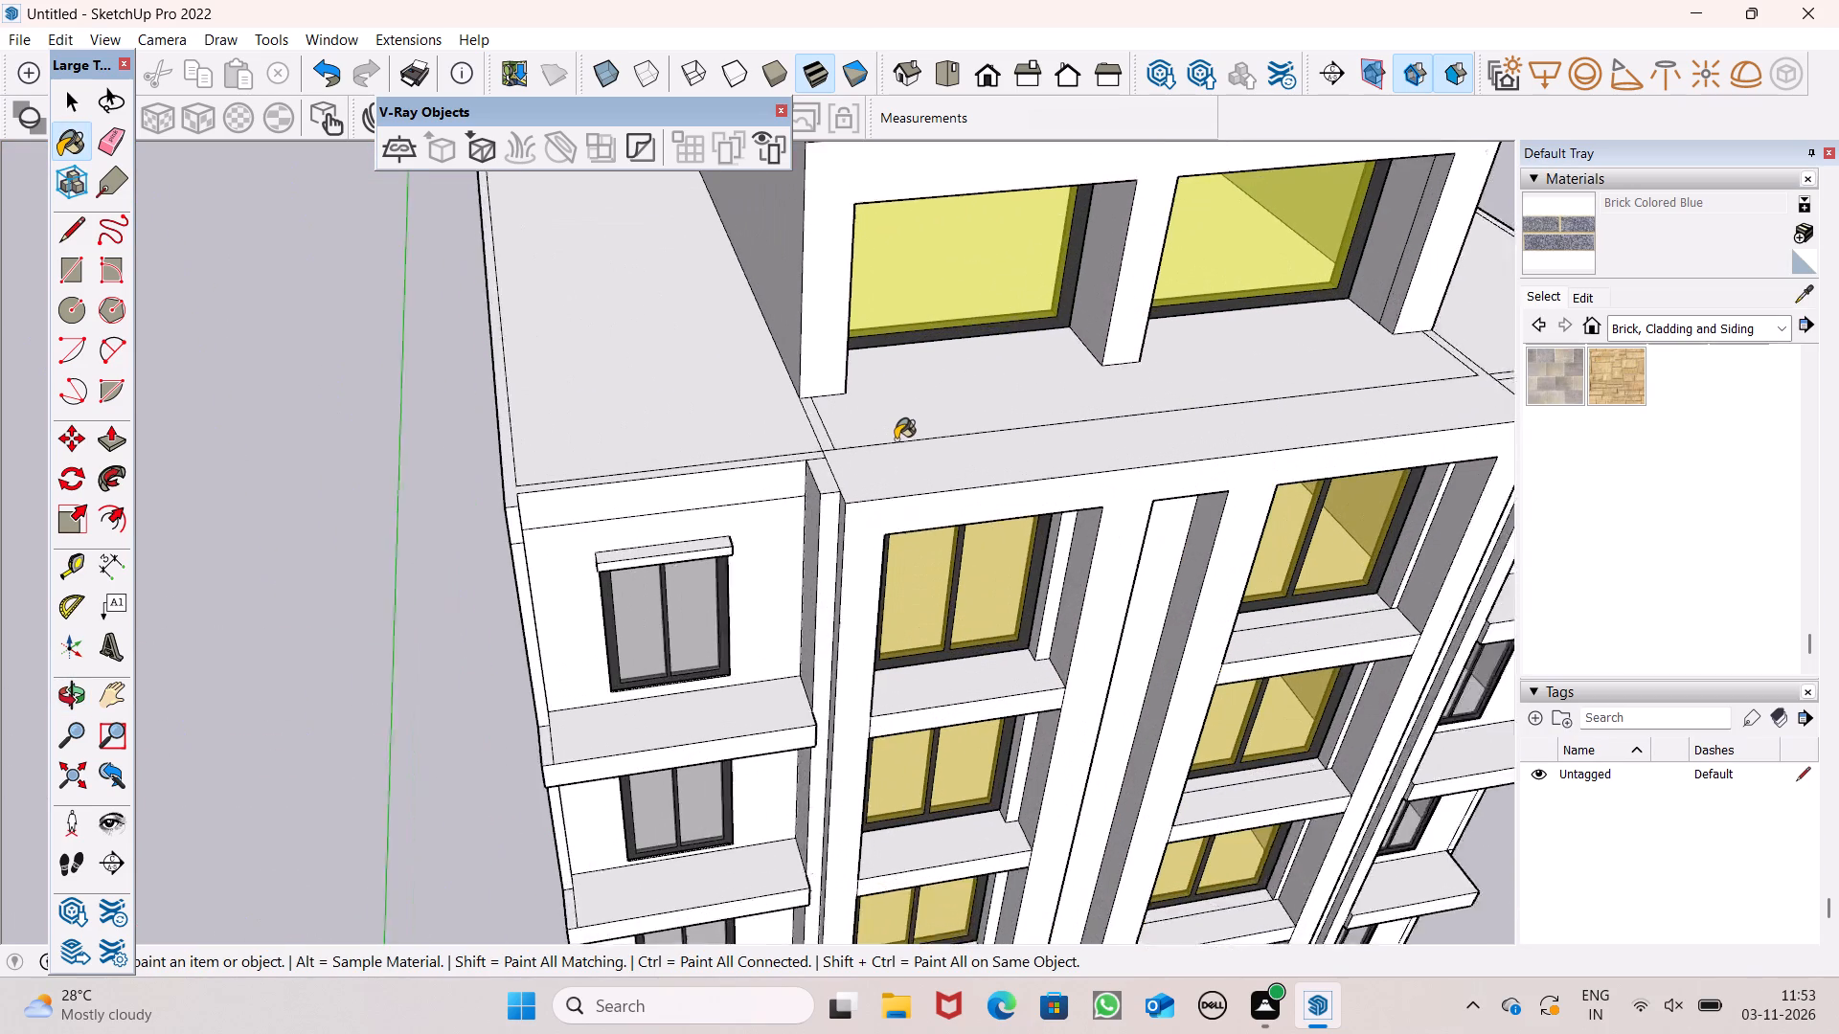
pyautogui.scroll(7, 896, 439)
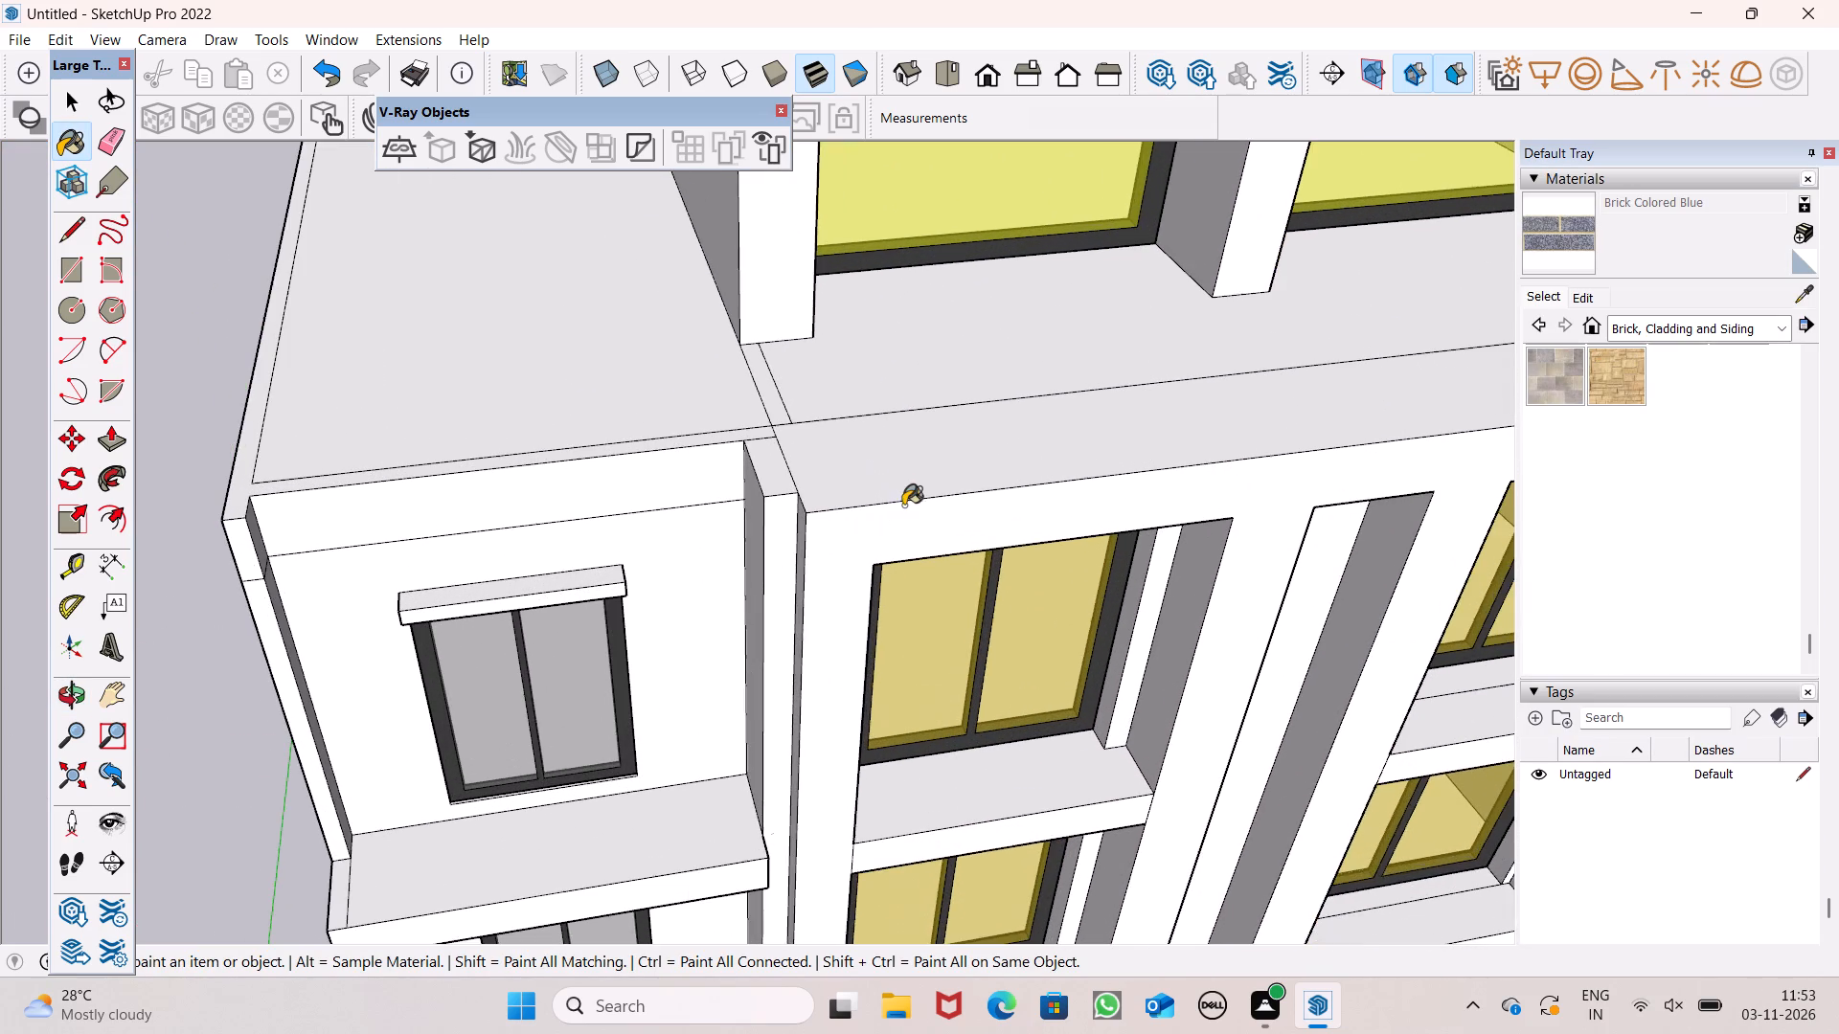
pyautogui.click(898, 492)
pyautogui.click(884, 528)
# Apply Brick Colored Blue to the narrow side face at the upper corner of the central facade frame.
pyautogui.scroll(-2, 826, 472)
pyautogui.moveTo(834, 536); pyautogui.dragTo(973, 404, button='middle')
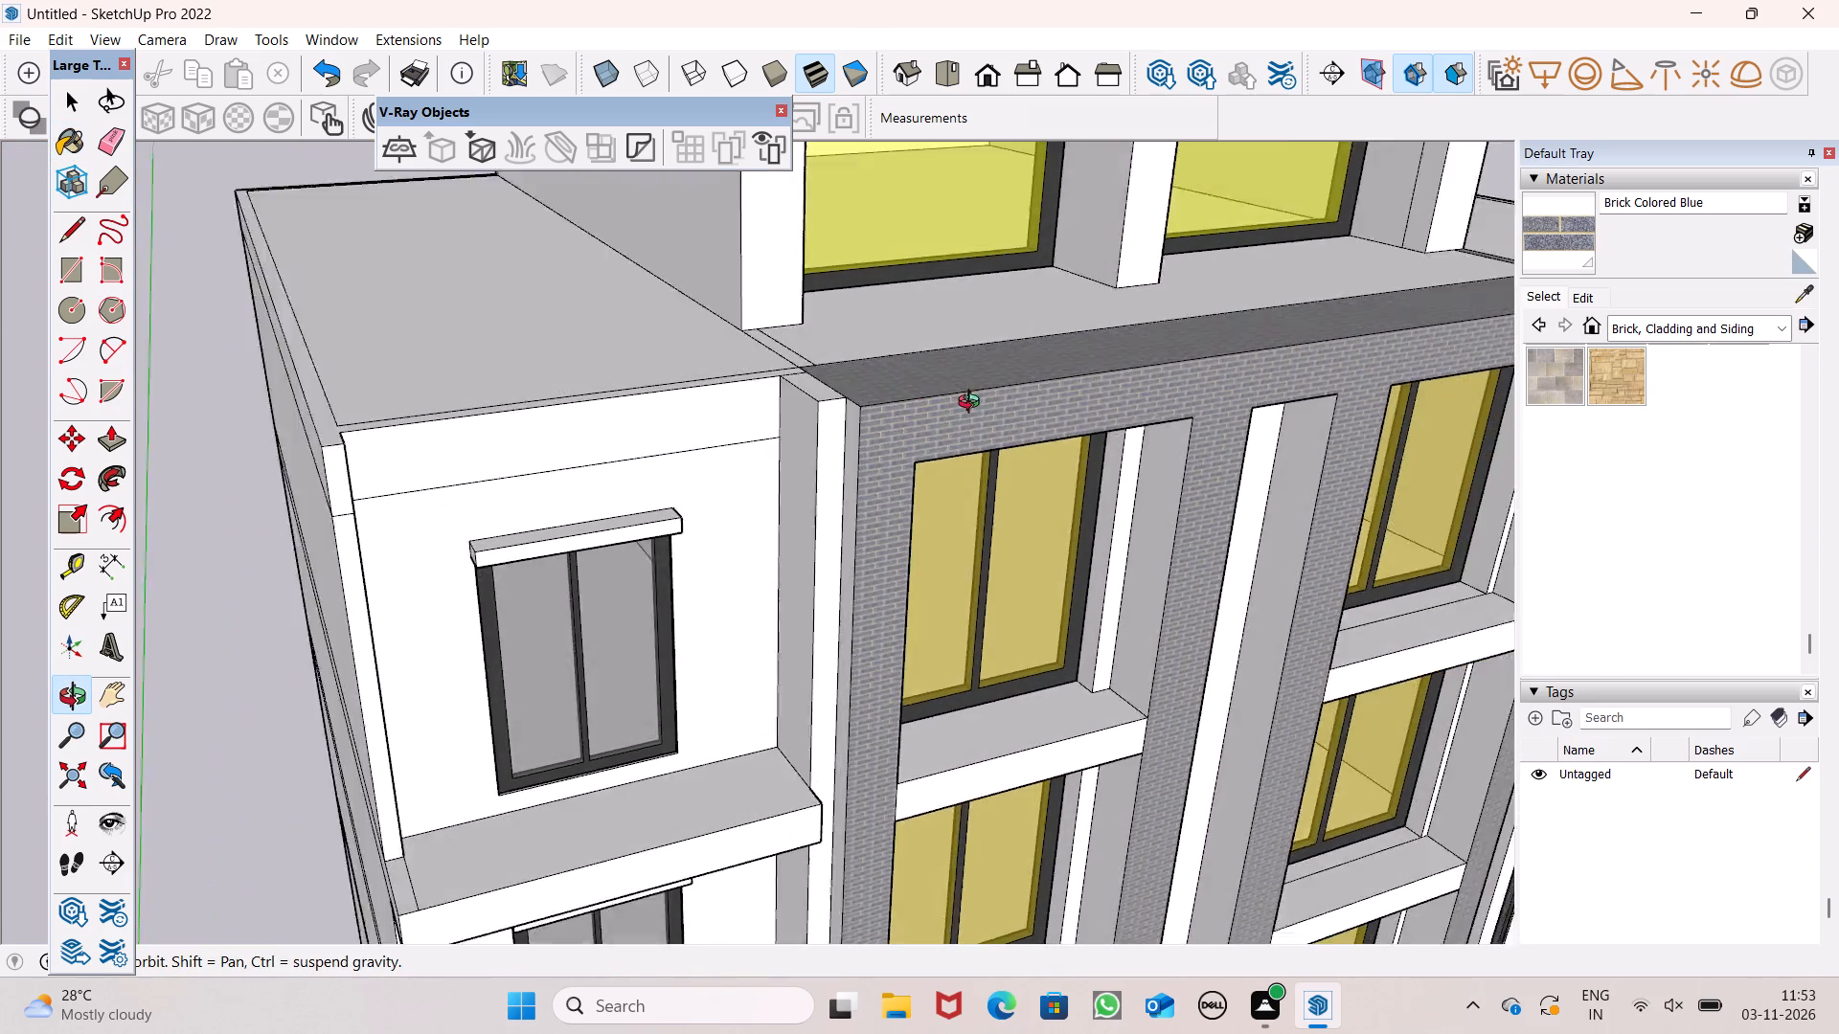
pyautogui.moveTo(973, 404); pyautogui.dragTo(1030, 384, button='middle')
pyautogui.scroll(3, 917, 443)
pyautogui.click(883, 449)
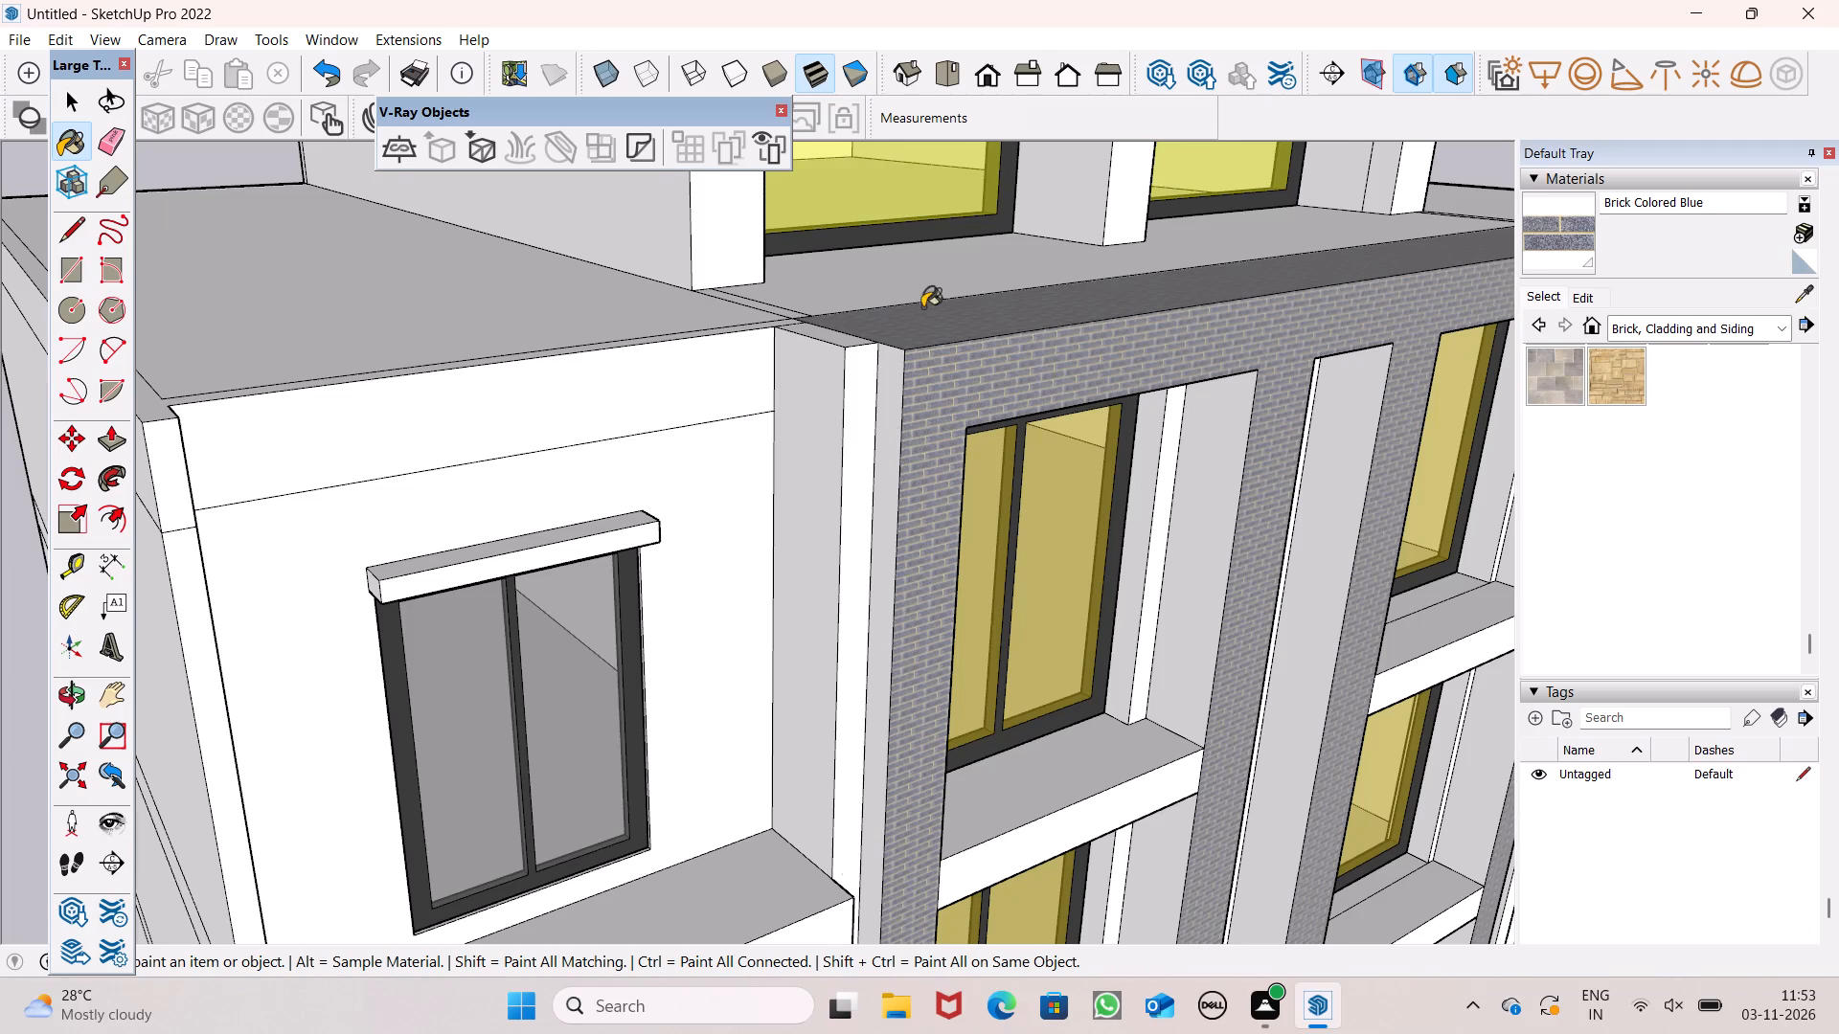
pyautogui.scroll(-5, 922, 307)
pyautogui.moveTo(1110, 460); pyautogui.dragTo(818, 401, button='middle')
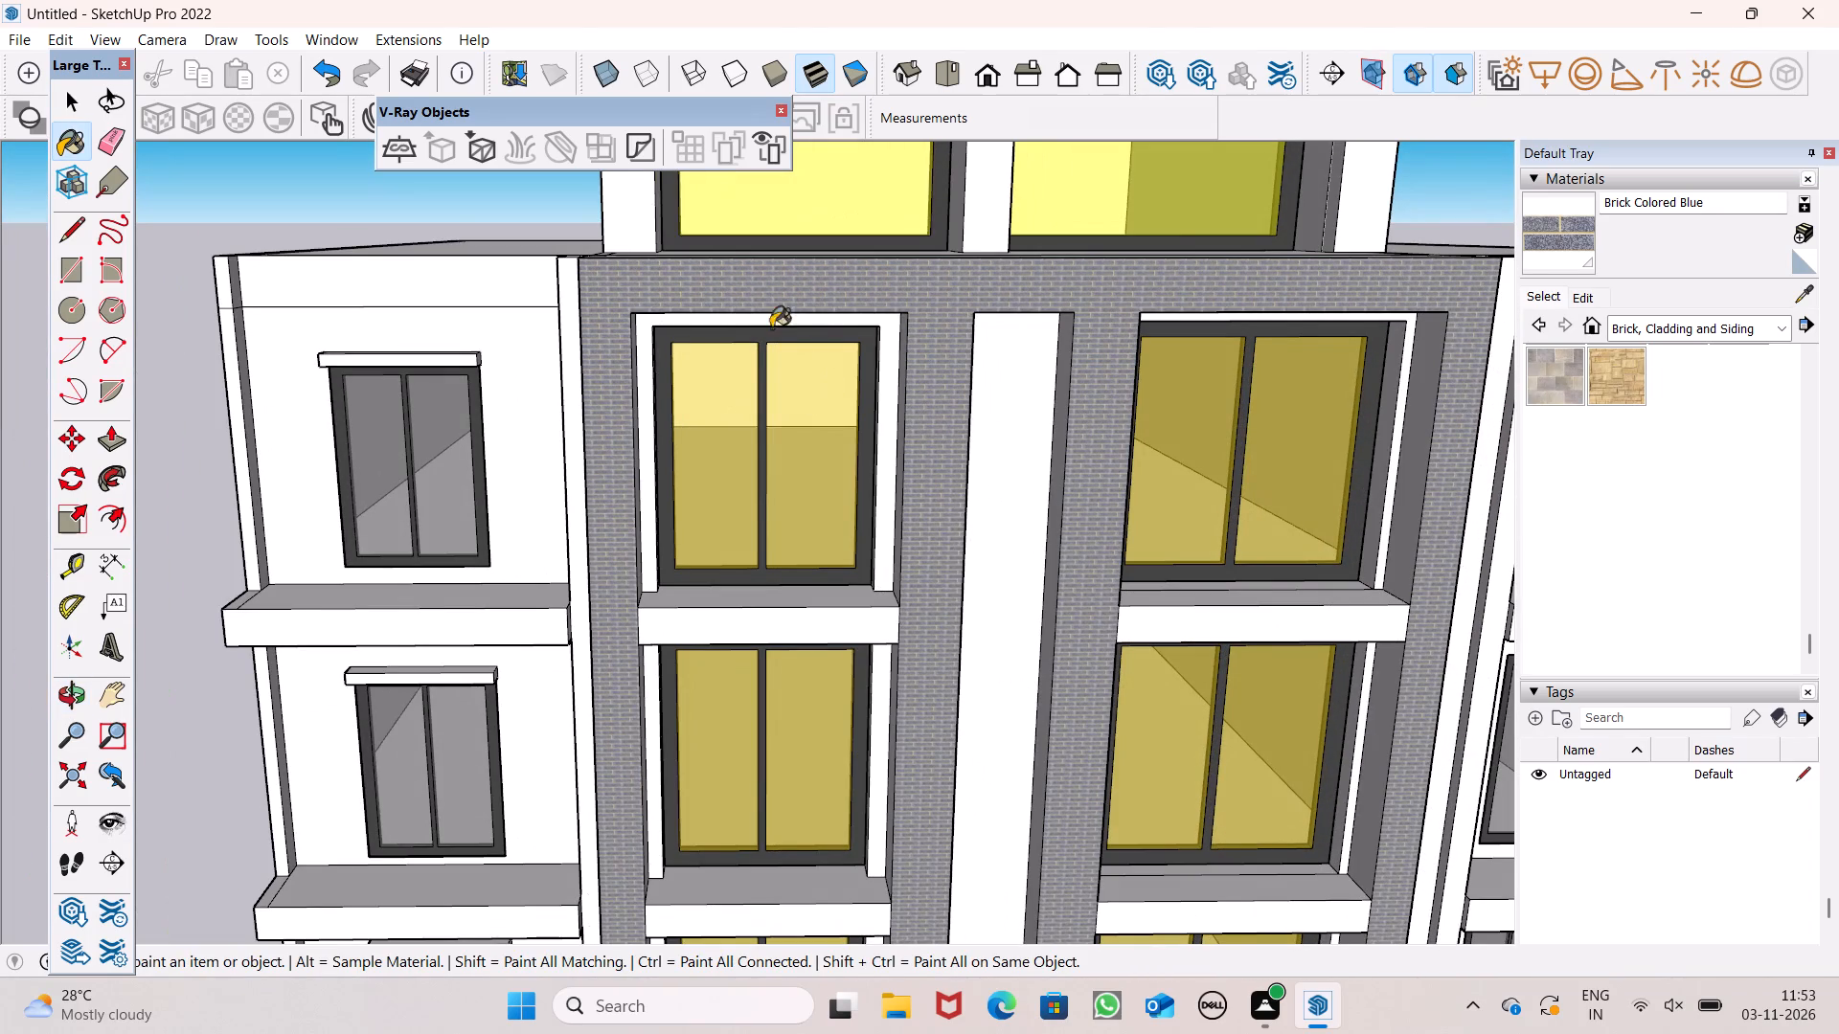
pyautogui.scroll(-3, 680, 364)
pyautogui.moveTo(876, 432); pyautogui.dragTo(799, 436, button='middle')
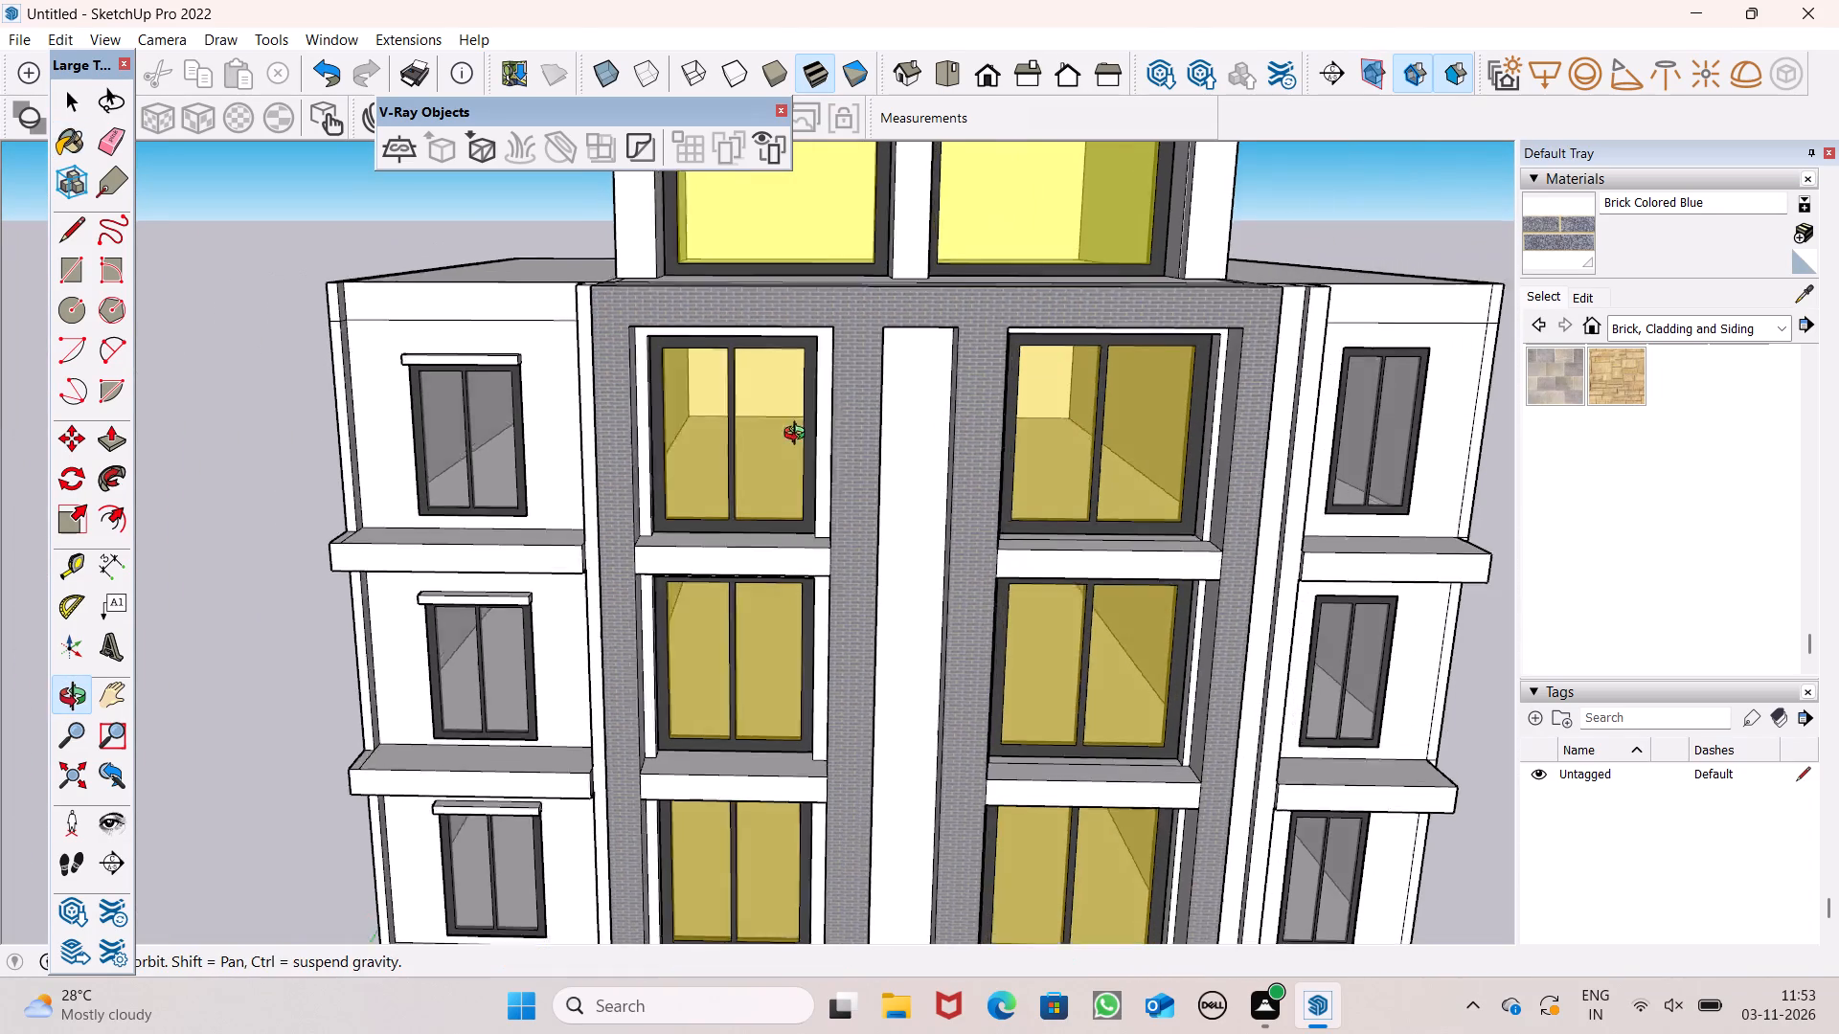
# Apply Brick Colored Blue to the outer side face of the central facade frame, beside the right-hand wing.
pyautogui.moveTo(799, 436); pyautogui.dragTo(467, 444, button='middle')
pyautogui.scroll(7, 901, 390)
pyautogui.click(987, 371)
pyautogui.scroll(-4, 1067, 264)
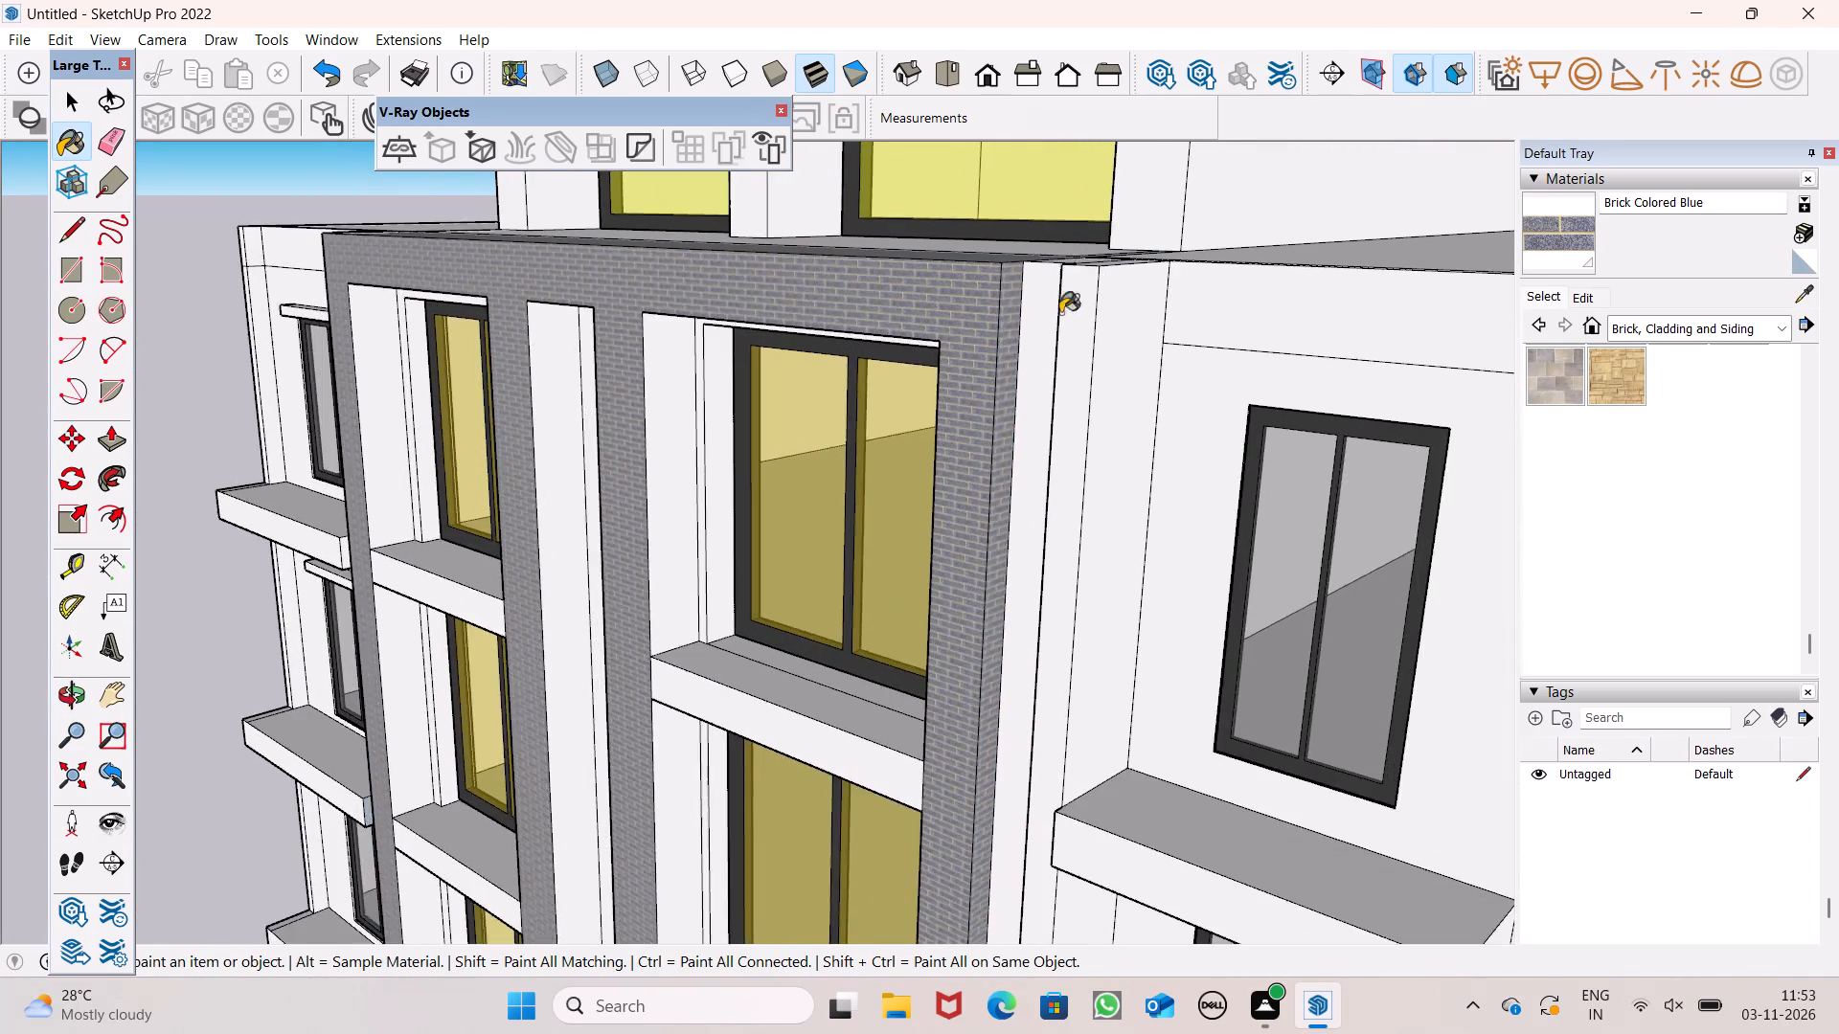
# Paint the top-floor inner side and the underside of the frame's left-hand opening with Brick Colored Blue.
pyautogui.moveTo(1067, 367); pyautogui.dragTo(1086, 451, button='middle')
pyautogui.scroll(1, 1086, 454)
pyautogui.scroll(-5, 1056, 287)
pyautogui.moveTo(1095, 365); pyautogui.dragTo(1081, 486, button='middle')
pyautogui.scroll(-3, 1079, 395)
pyautogui.moveTo(1087, 496); pyautogui.dragTo(1087, 498, button='middle')
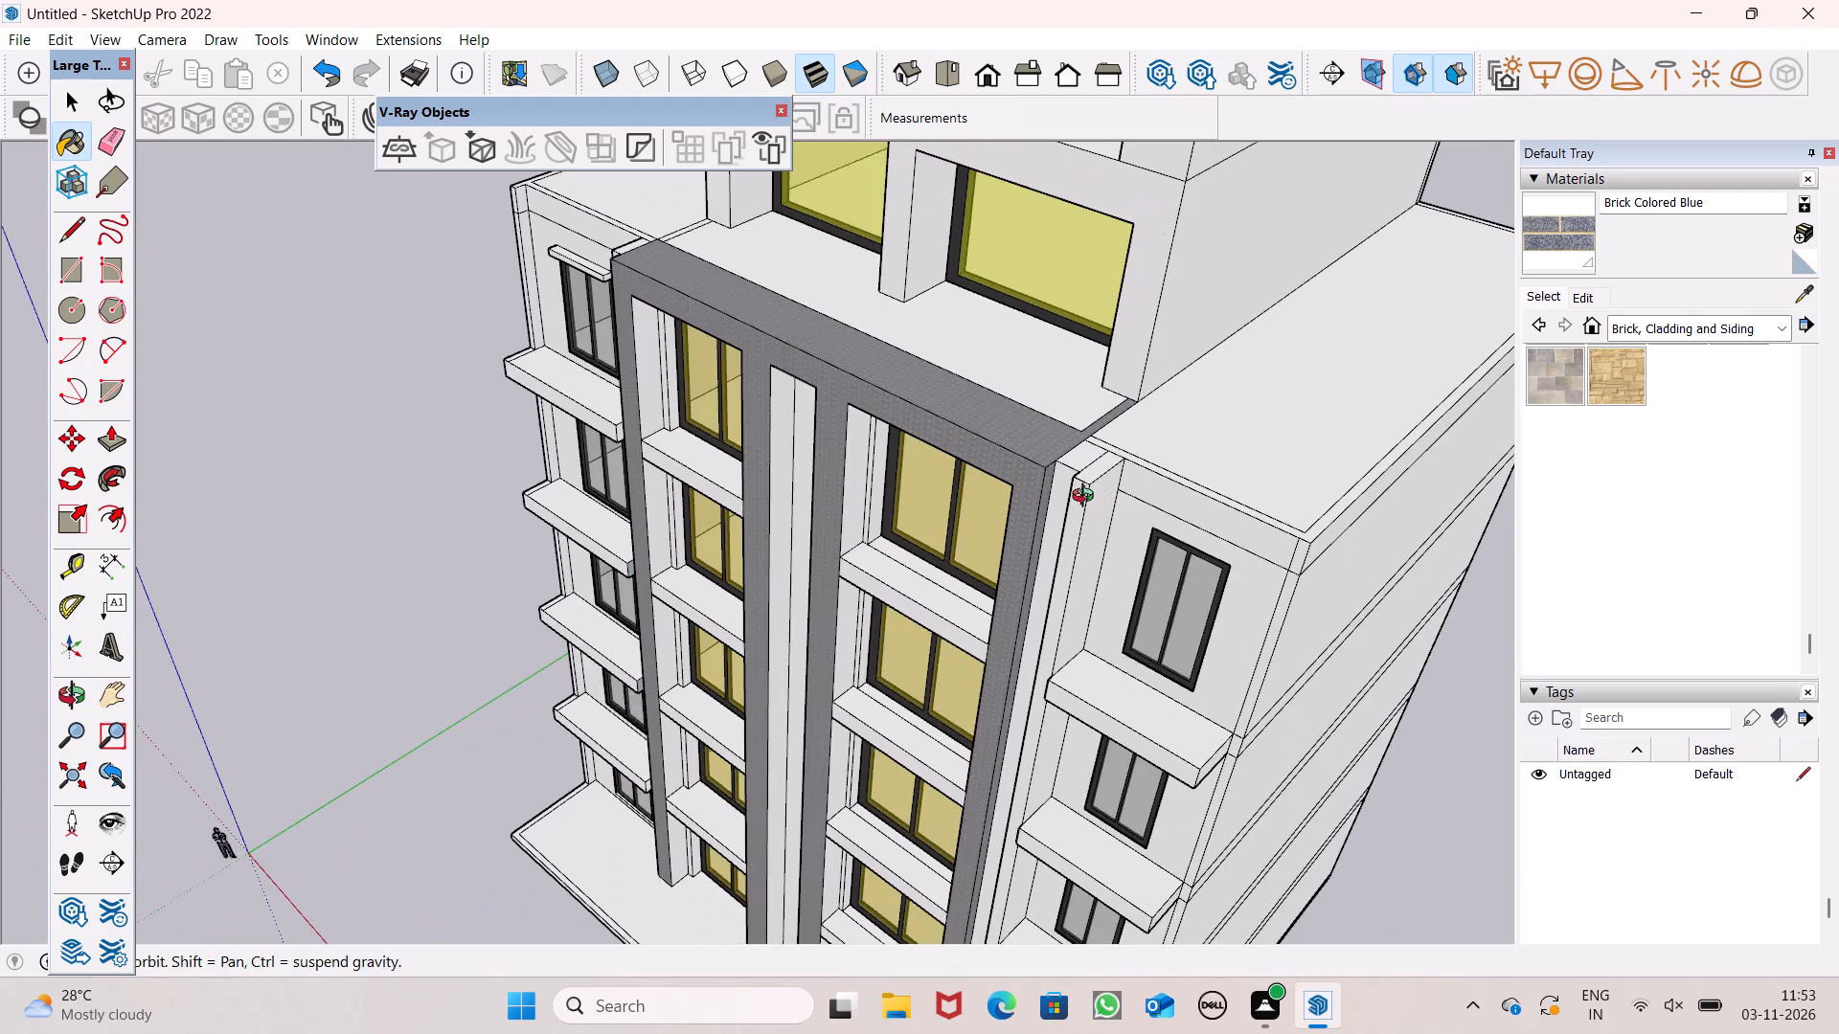
pyautogui.moveTo(1087, 498); pyautogui.dragTo(1344, 478, button='middle')
pyautogui.scroll(-3, 1014, 445)
pyautogui.moveTo(891, 420); pyautogui.dragTo(882, 397, button='middle')
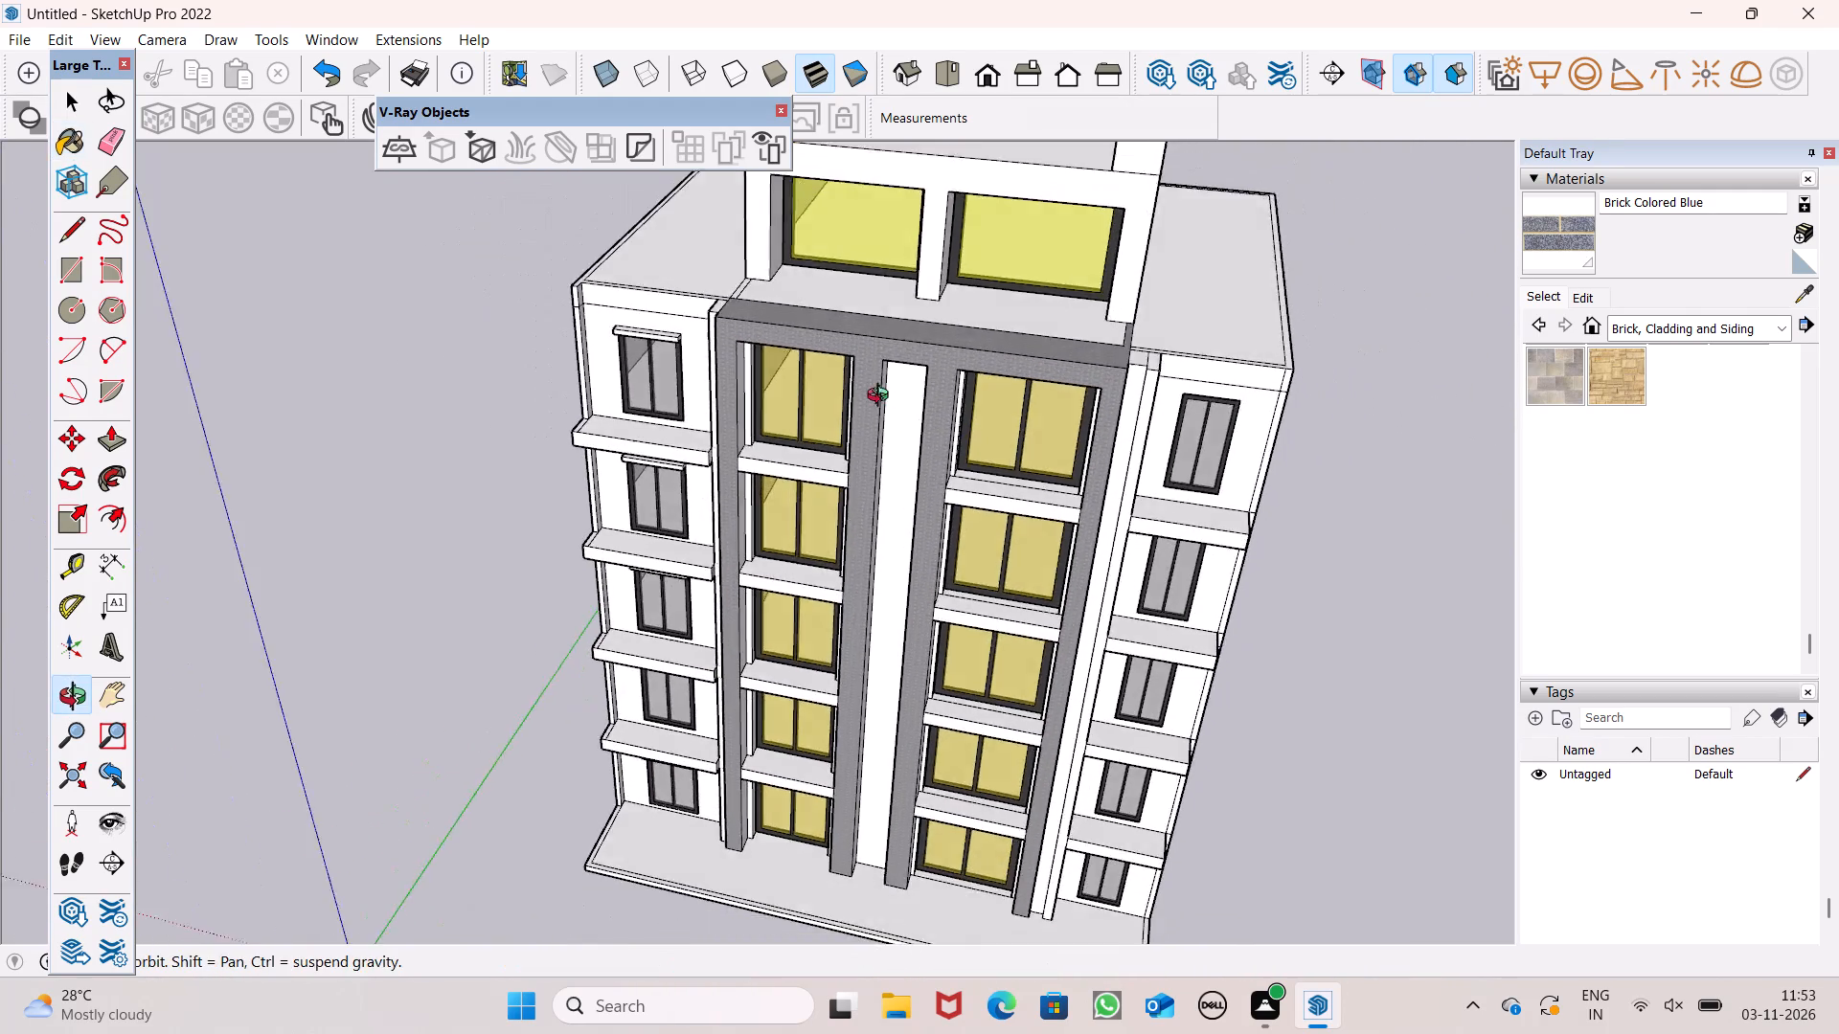
pyautogui.moveTo(882, 397); pyautogui.dragTo(783, 24, button='middle')
pyautogui.scroll(8, 783, 24)
pyautogui.scroll(7, 731, 328)
pyautogui.moveTo(677, 291); pyautogui.dragTo(677, 281)
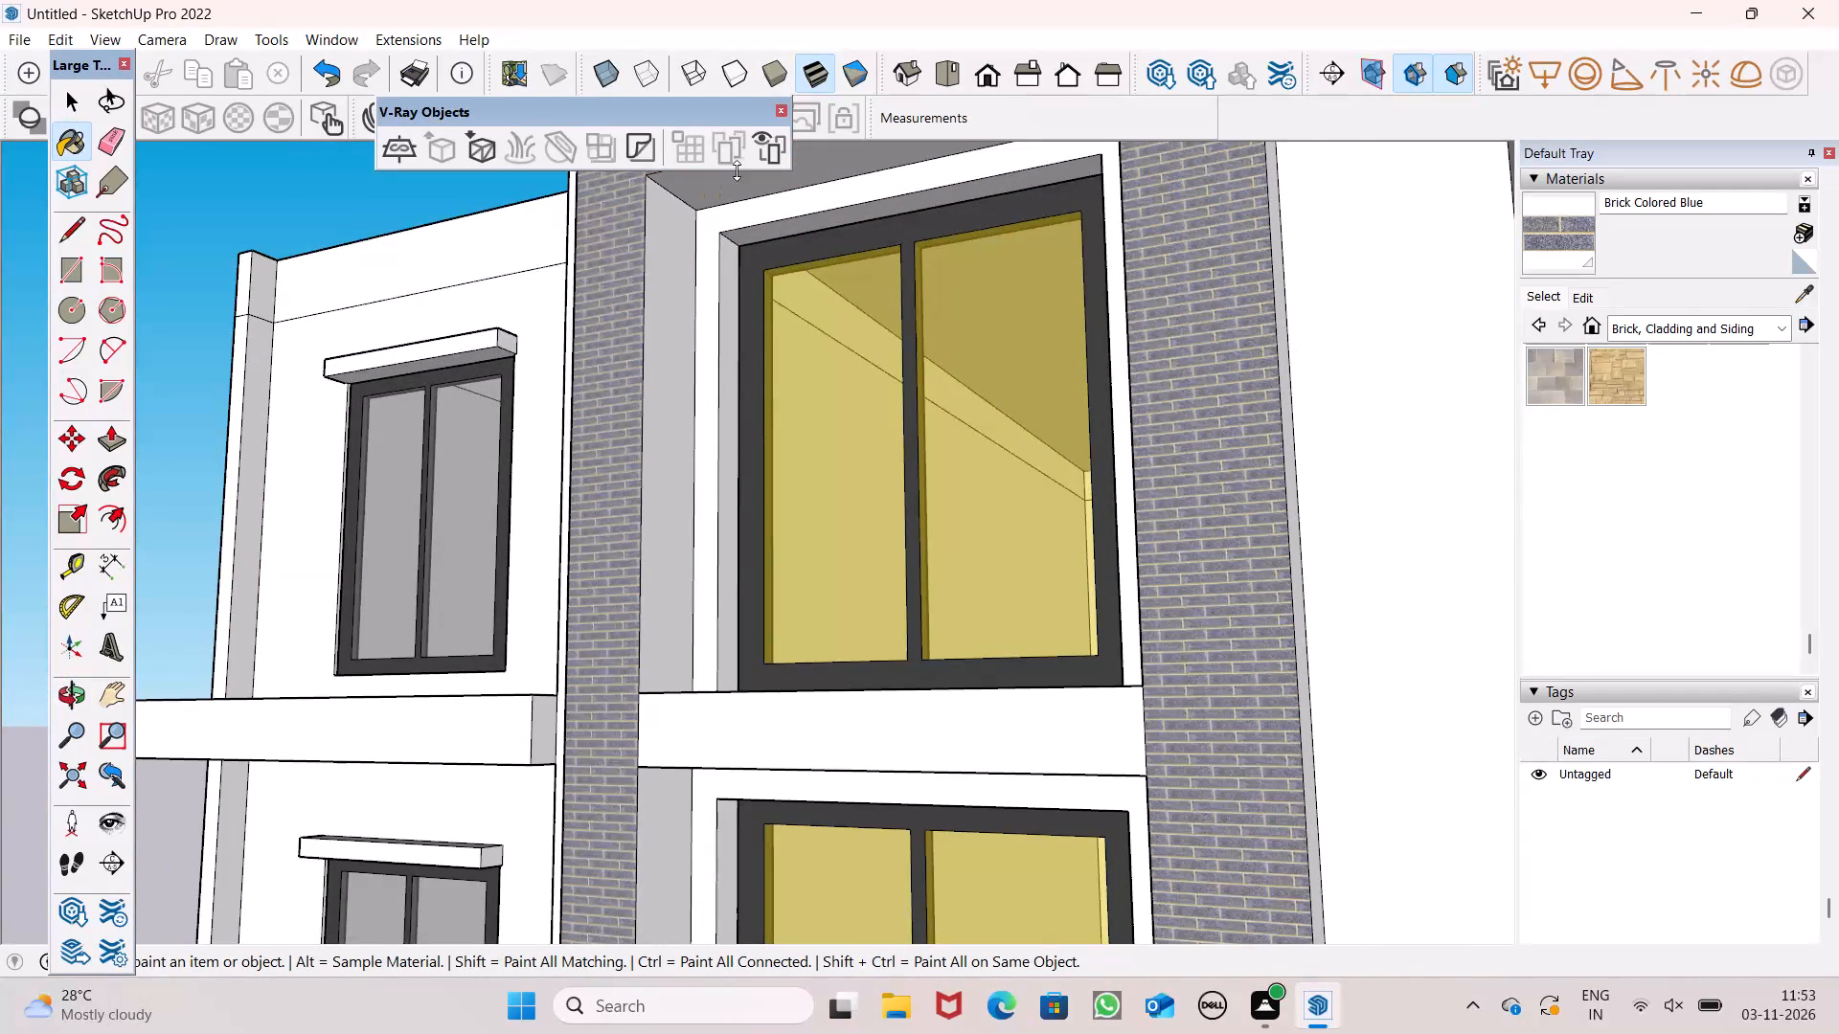
pyautogui.click(821, 174)
# Paint the underside of the frame above the right-hand window bay with Brick Colored Blue.
pyautogui.scroll(-9, 916, 381)
pyautogui.moveTo(917, 450); pyautogui.dragTo(1051, 503, button='middle')
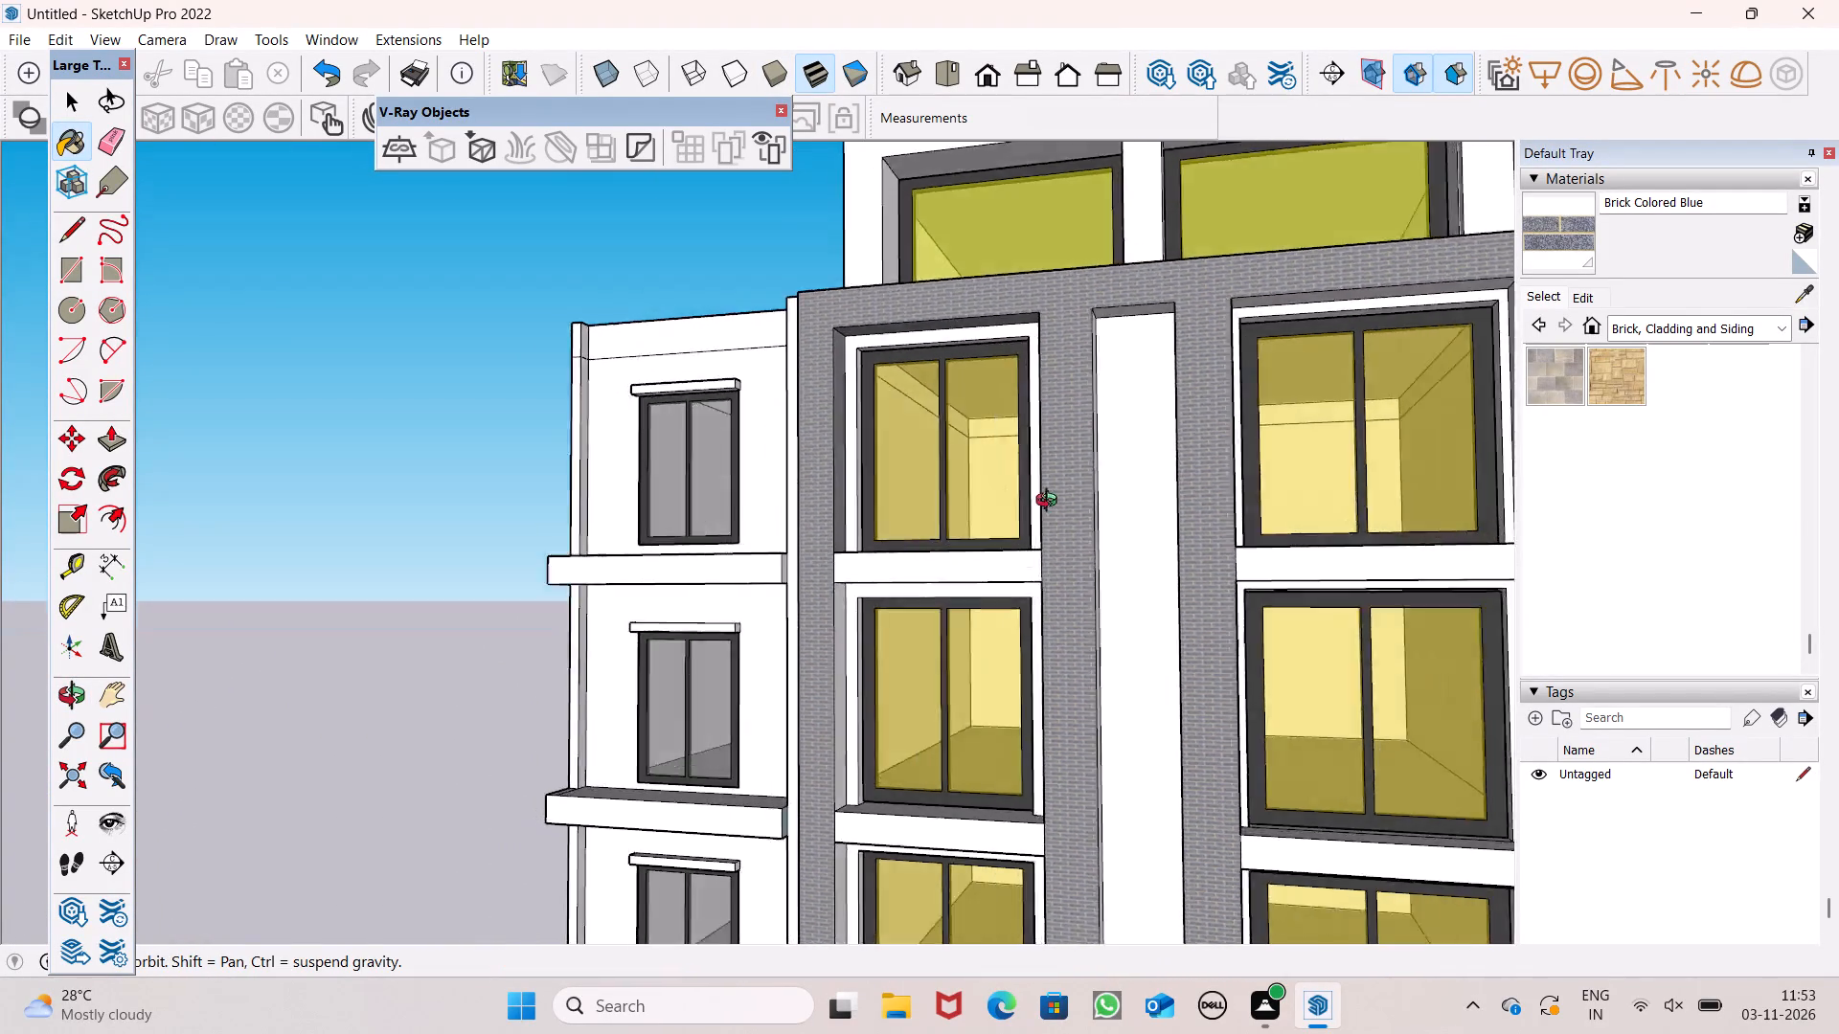
pyautogui.moveTo(1051, 503); pyautogui.dragTo(1155, 437, button='middle')
pyautogui.scroll(6, 1258, 352)
pyautogui.click(1400, 324)
pyautogui.click(1400, 303)
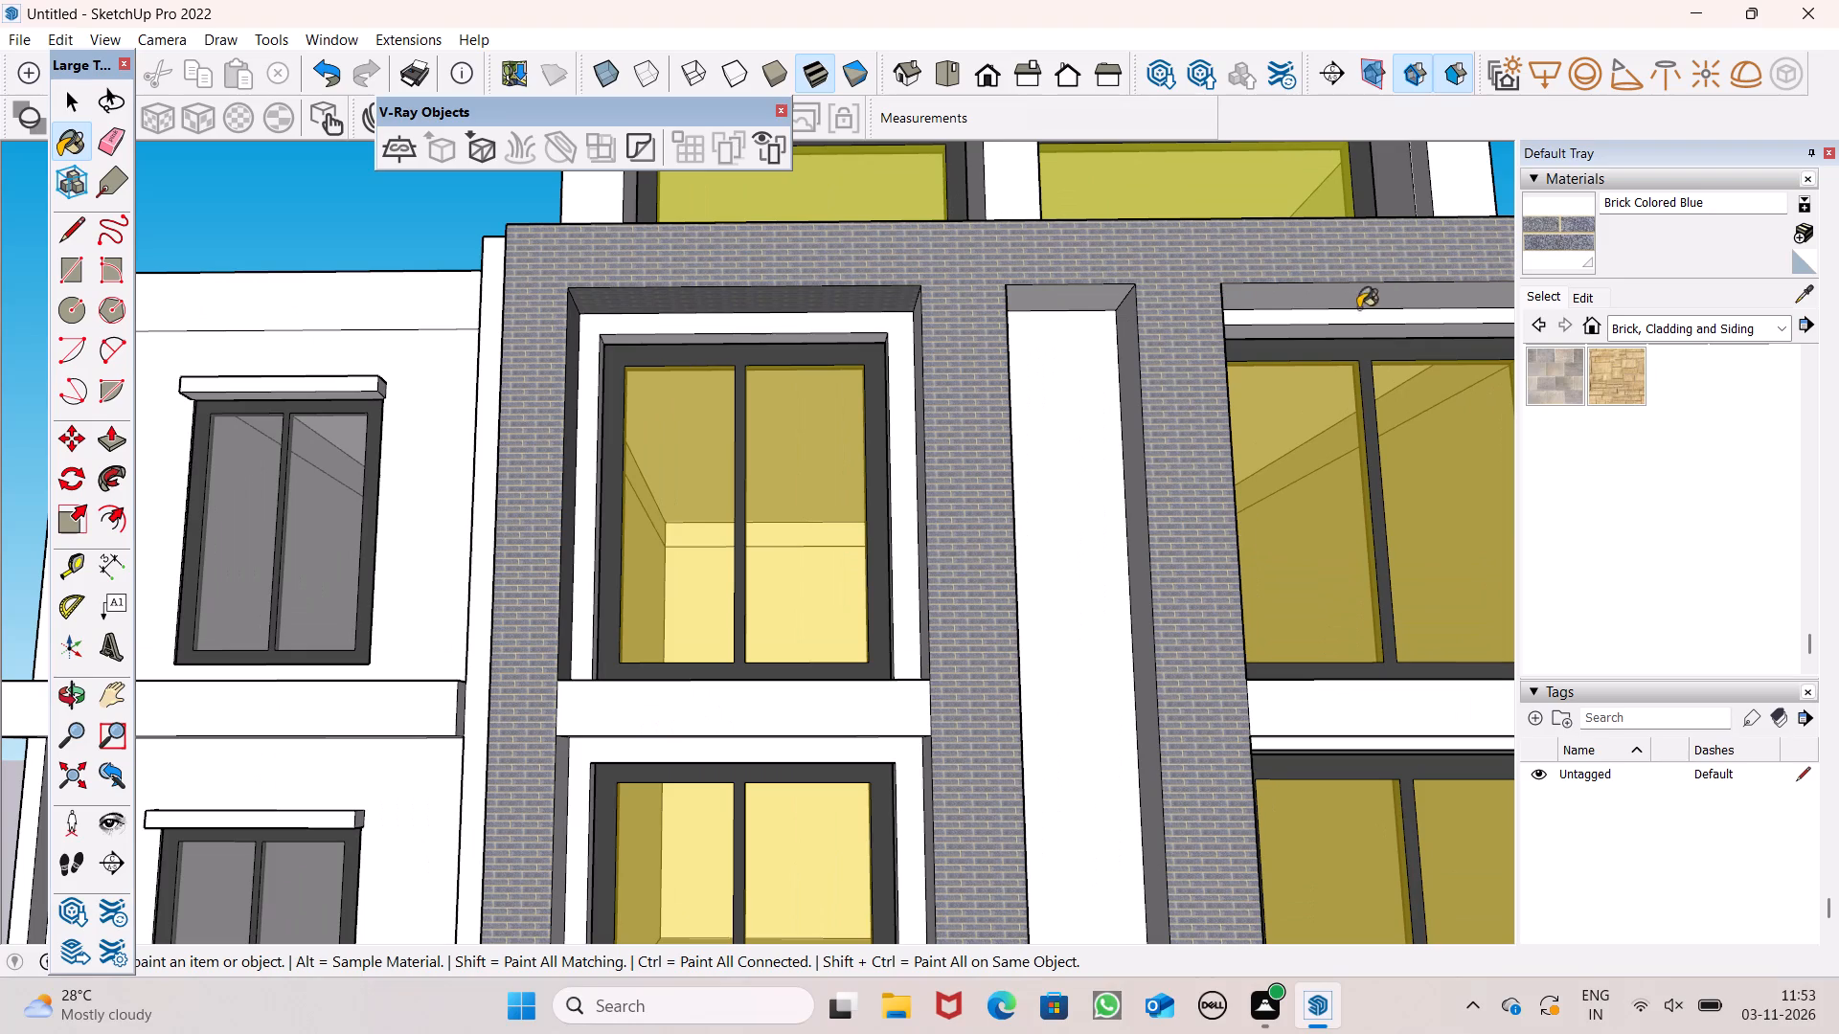
# Paint the outer jamb of the frame beside the right-hand bay's top-floor window with Brick Colored Blue.
pyautogui.scroll(-7, 906, 281)
pyautogui.scroll(-2, 1058, 402)
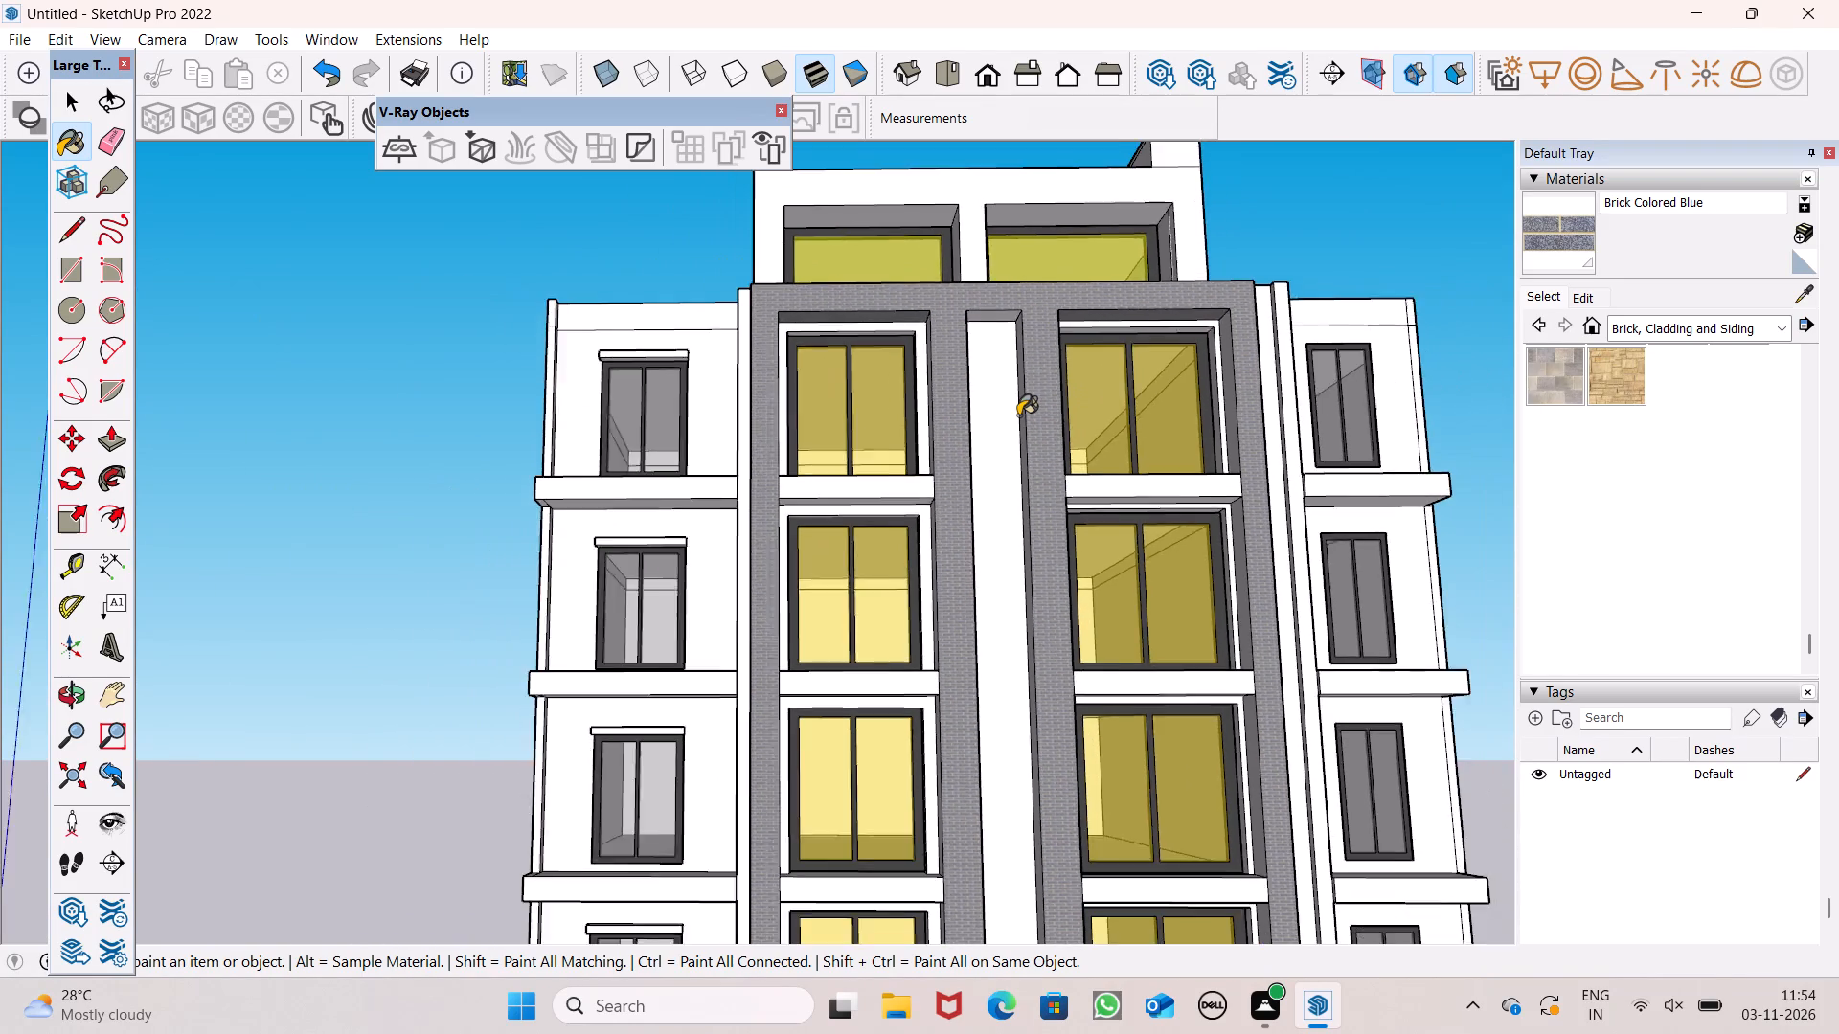
pyautogui.scroll(-2, 1018, 416)
pyautogui.moveTo(1188, 399); pyautogui.dragTo(1209, 426, button='middle')
pyautogui.scroll(1, 1206, 424)
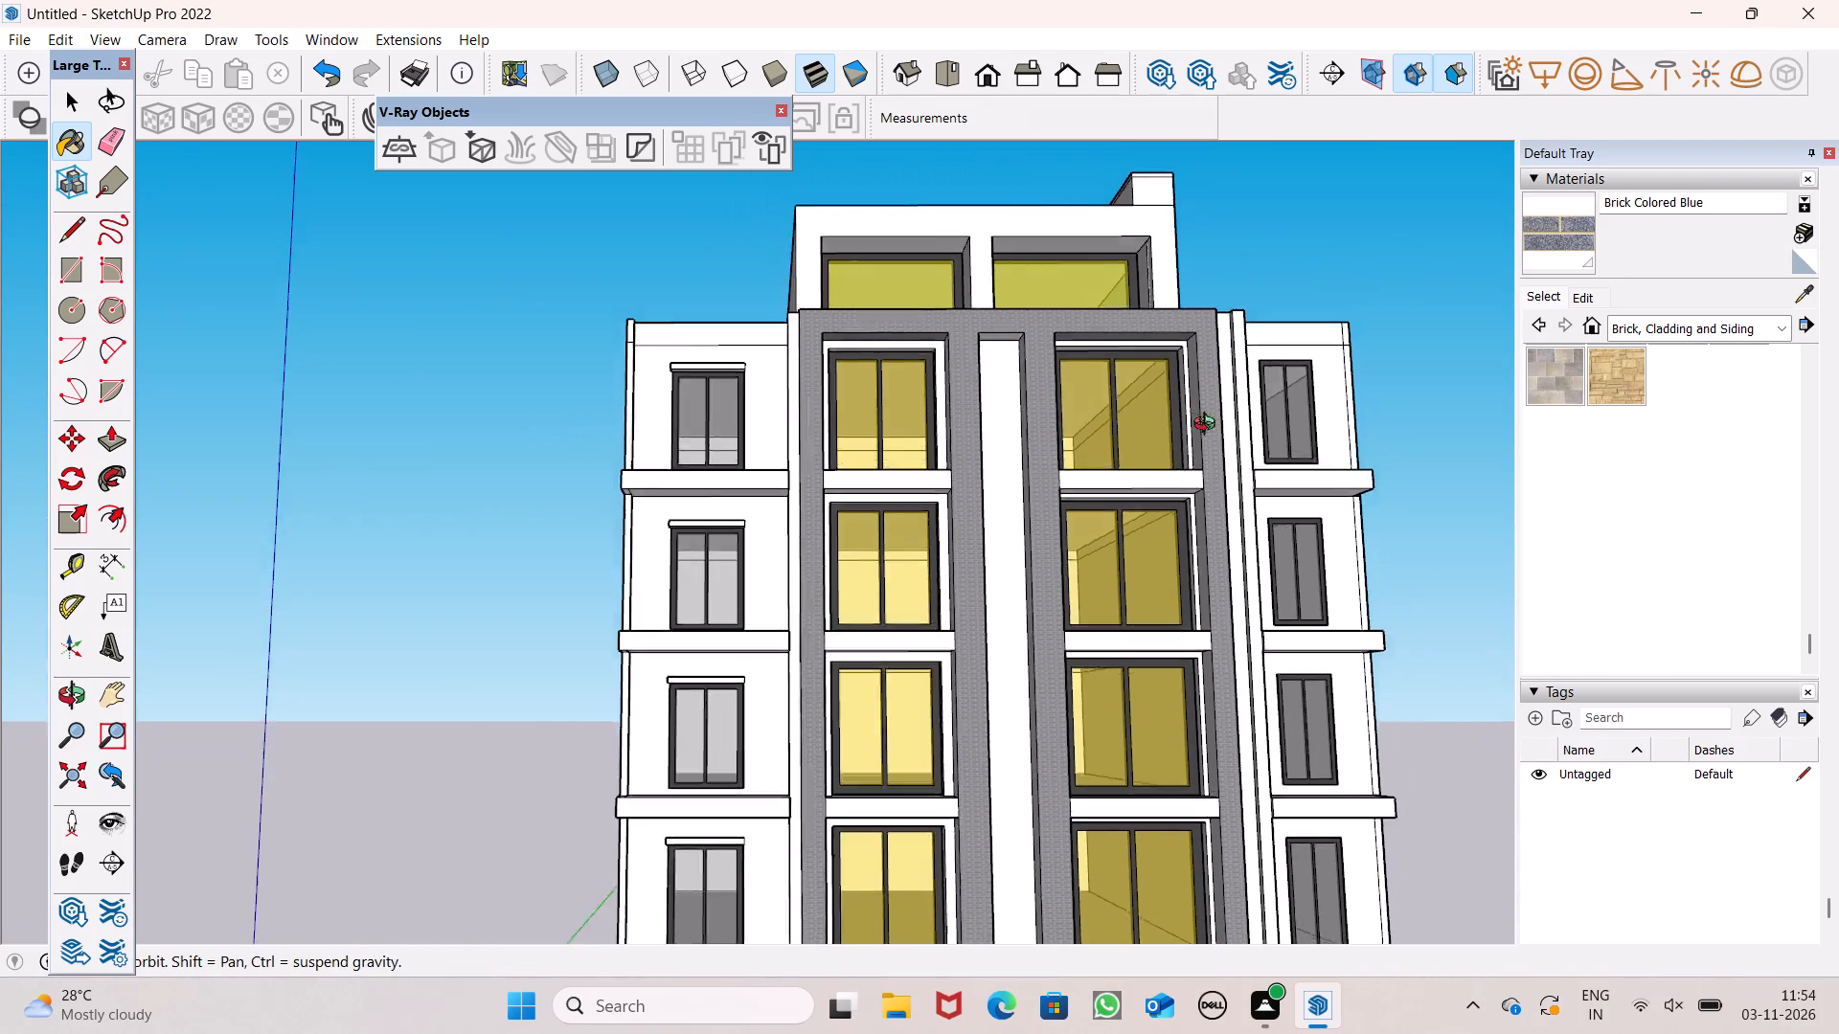
pyautogui.moveTo(1209, 426); pyautogui.dragTo(1354, 456, button='middle')
pyautogui.scroll(7, 1255, 398)
pyautogui.click(1123, 445)
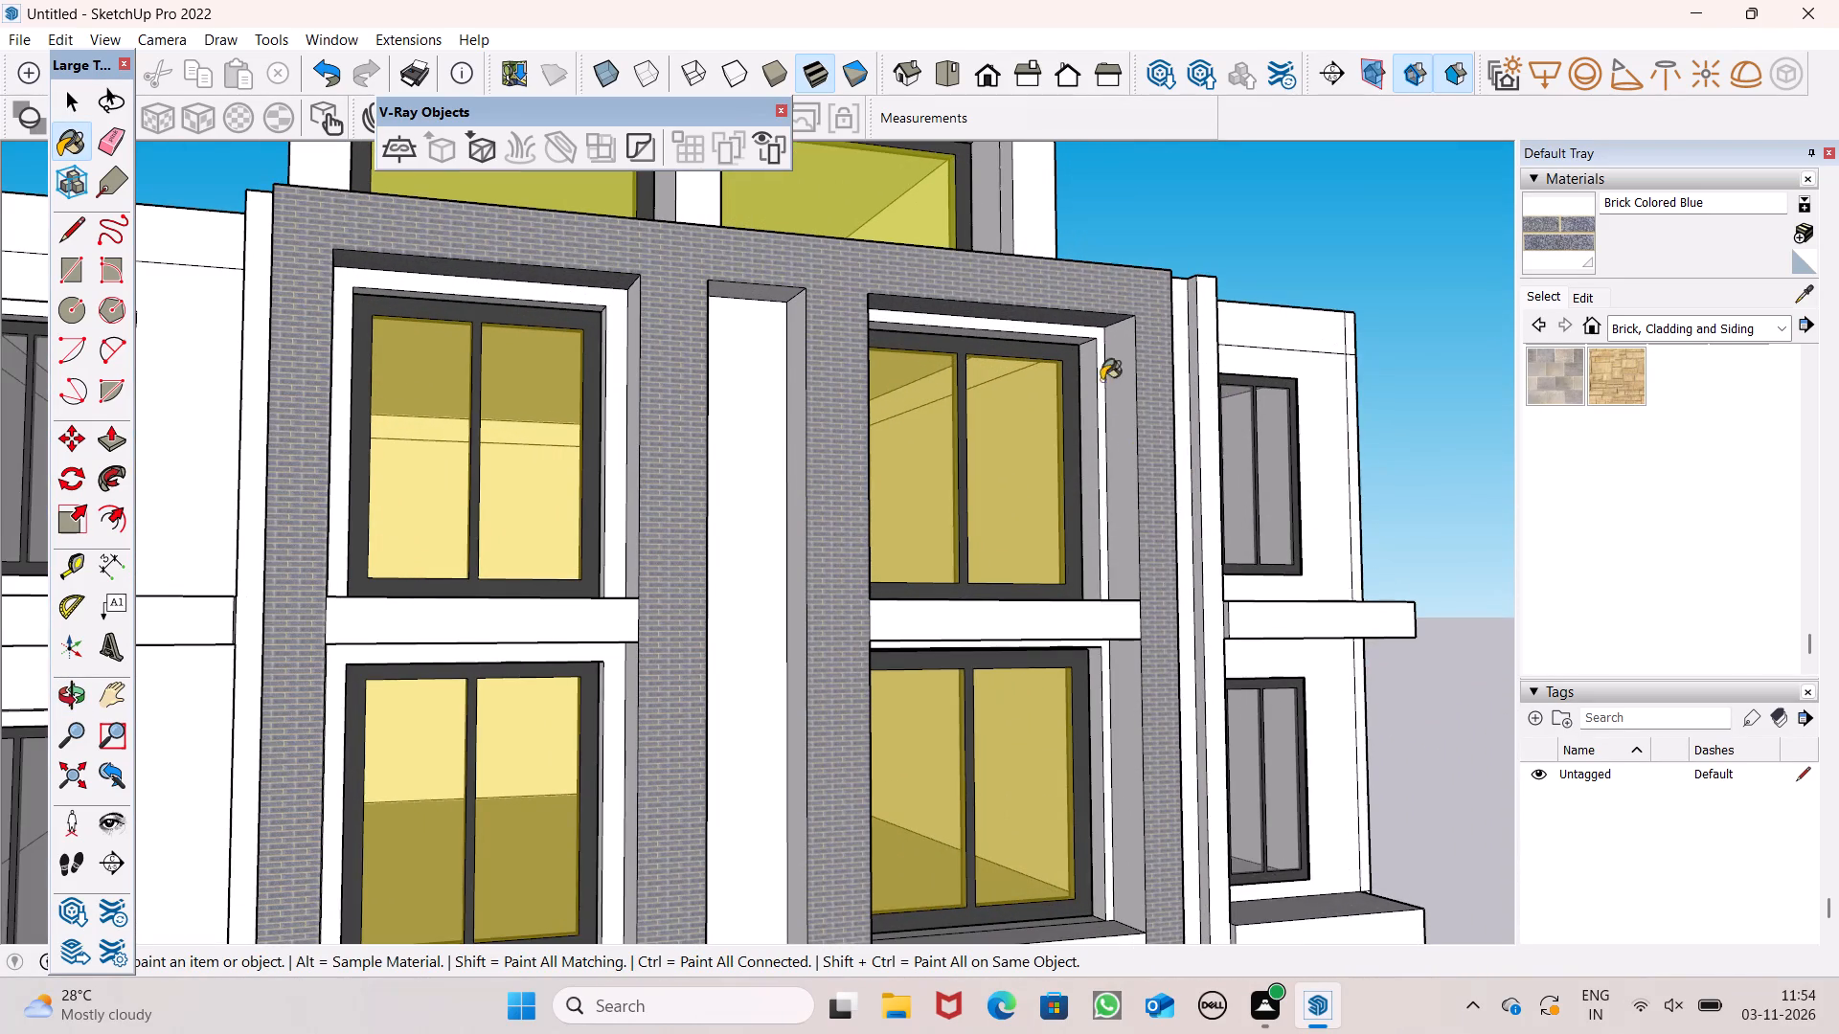
# Examine the brick-clad central frame from a distance, from below and from above to check the remaining faces.
pyautogui.scroll(-4, 1099, 347)
pyautogui.moveTo(1149, 381); pyautogui.dragTo(990, 333, button='middle')
pyautogui.scroll(-4, 1074, 255)
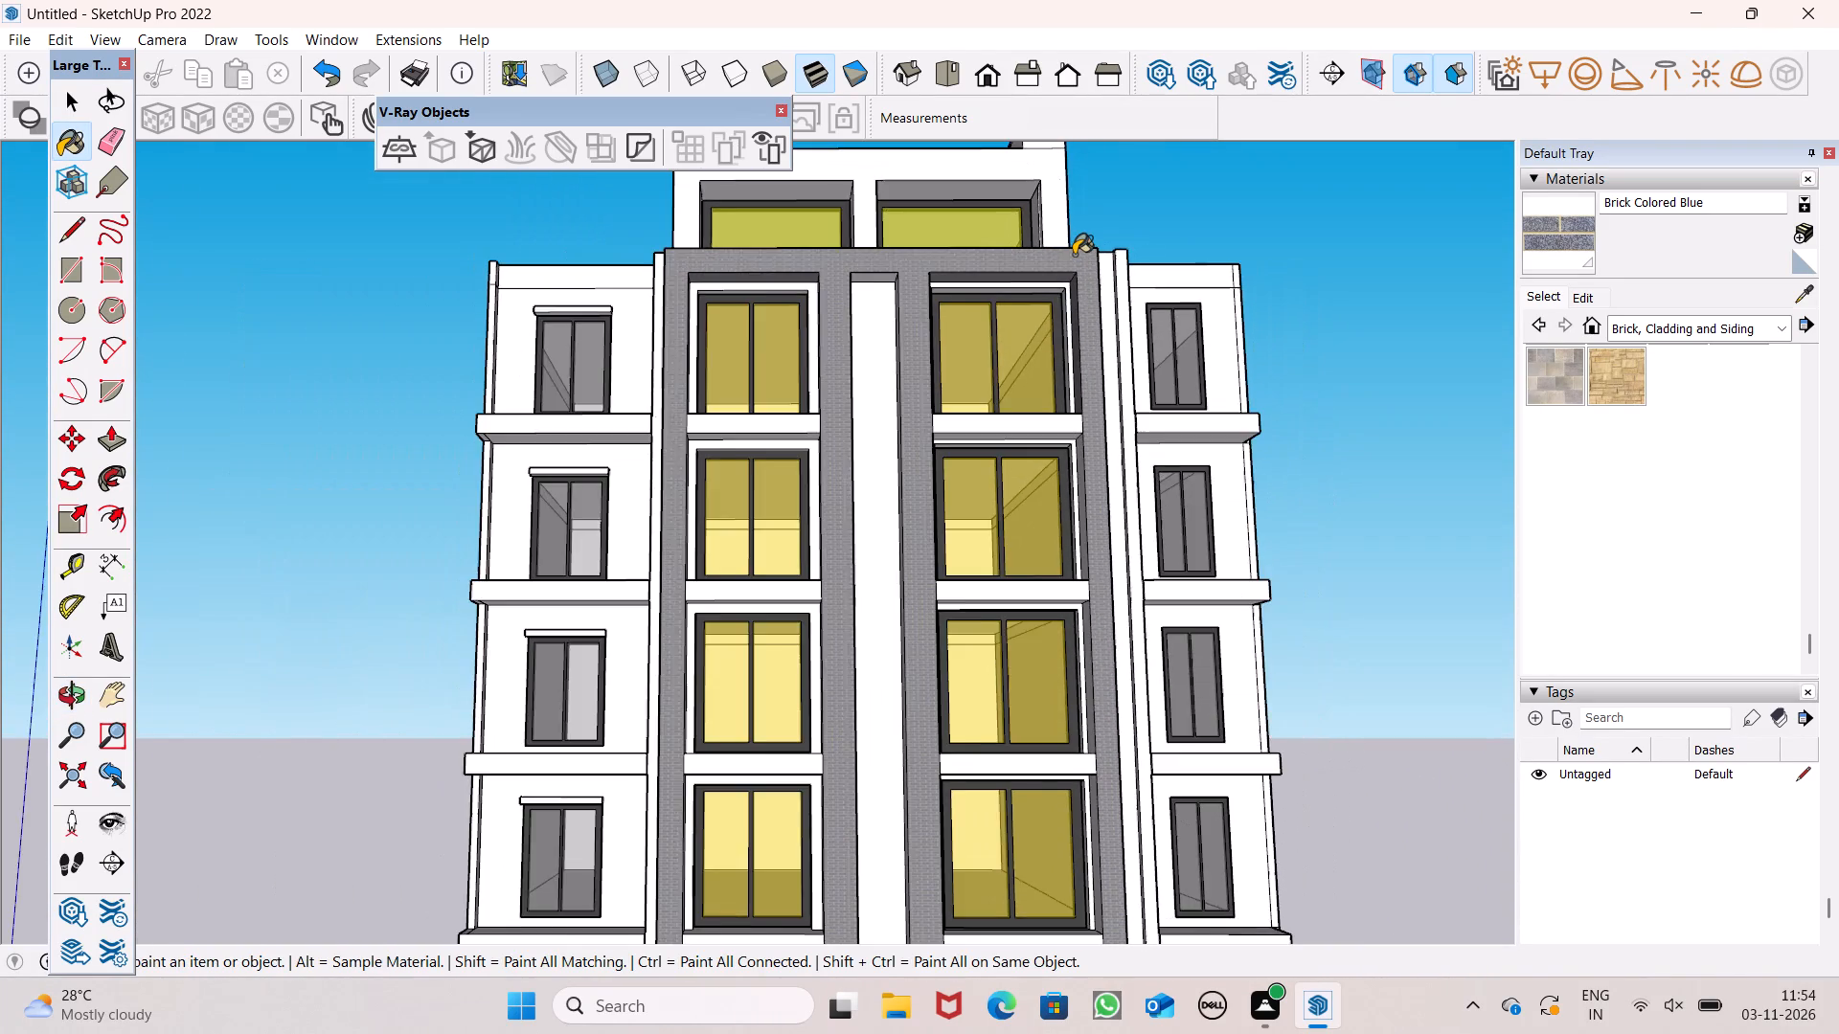
pyautogui.scroll(-6, 1074, 255)
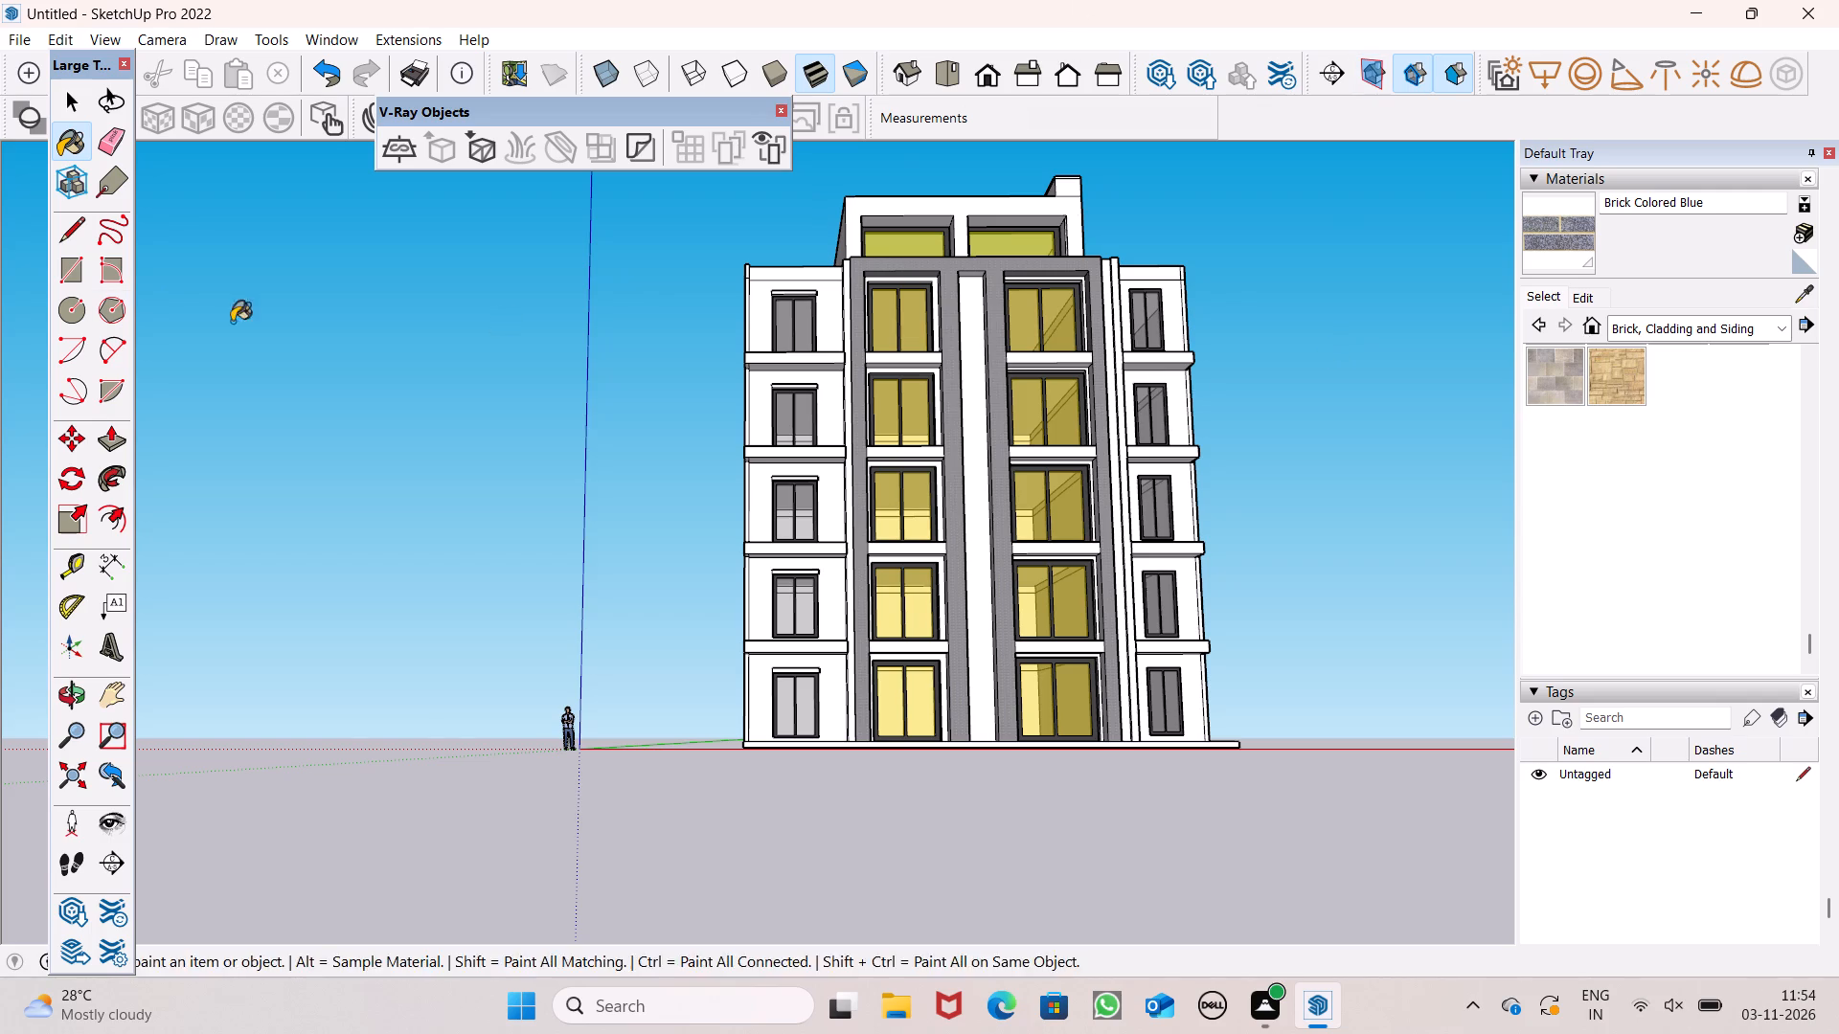
pyautogui.scroll(-5, 884, 335)
pyautogui.moveTo(997, 407); pyautogui.dragTo(849, 595, button='middle')
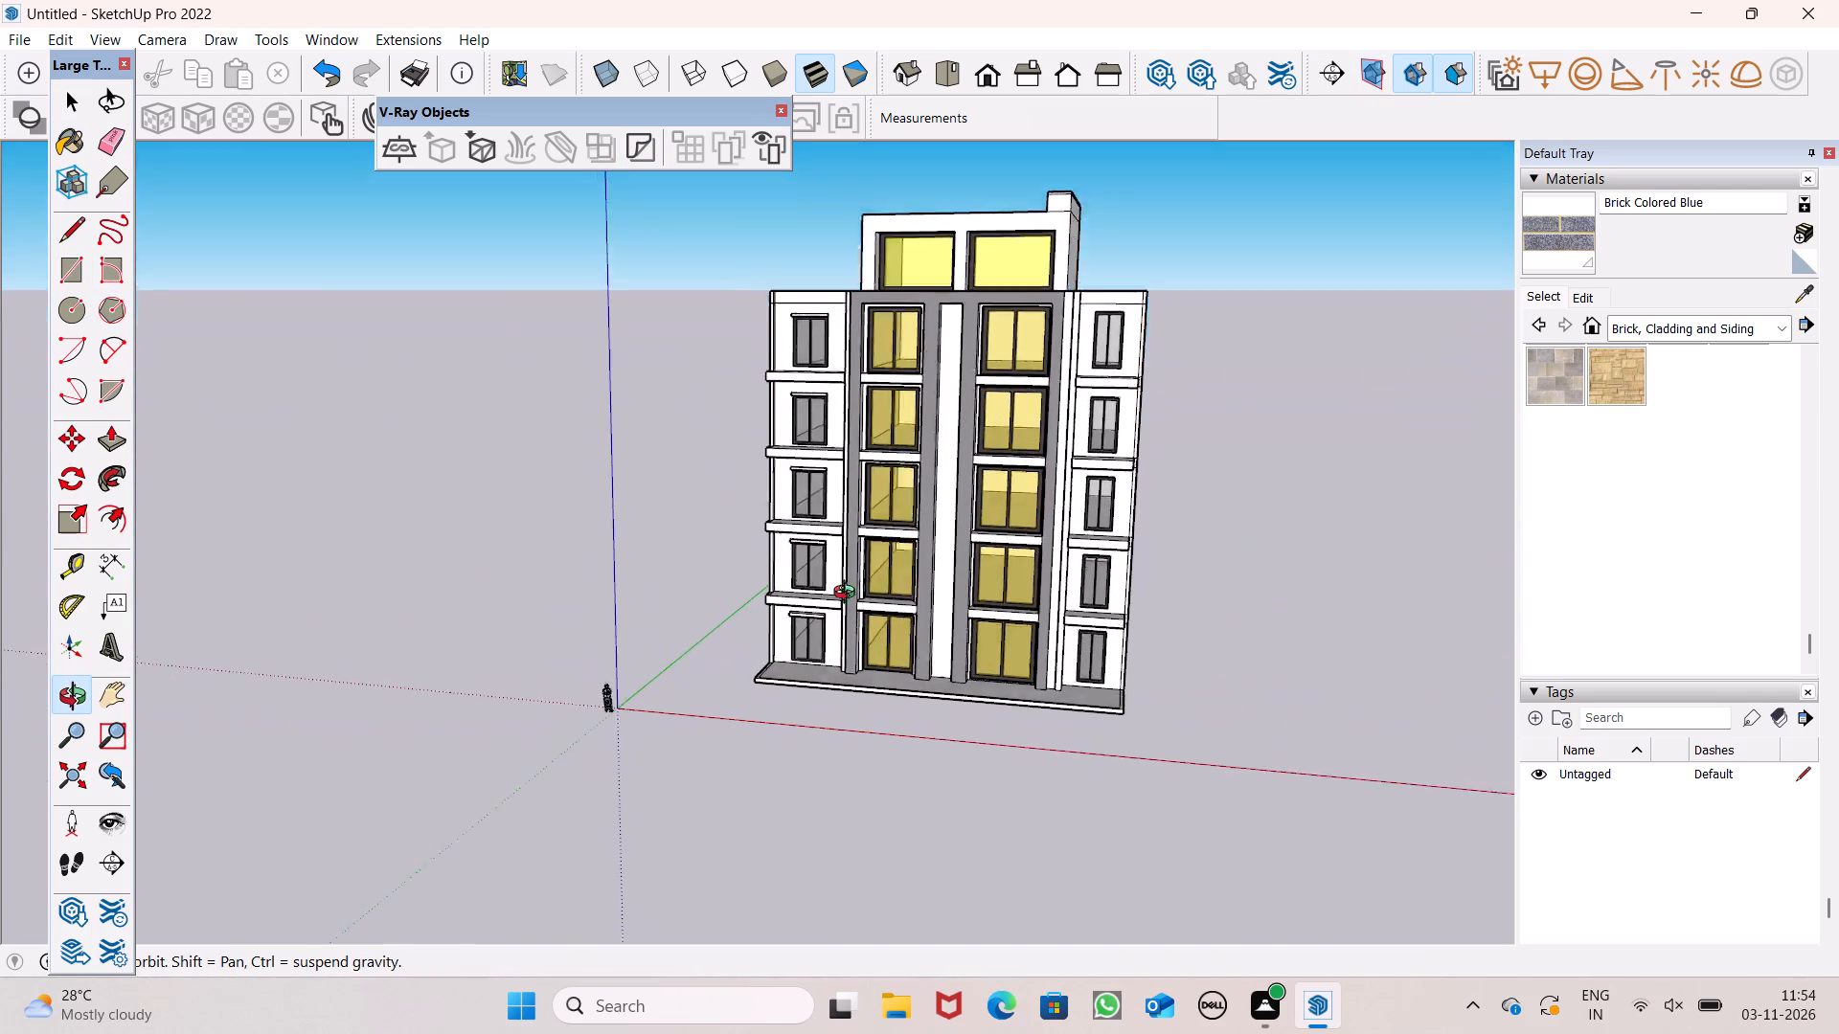
pyautogui.moveTo(849, 595); pyautogui.dragTo(842, 628, button='middle')
pyautogui.scroll(9, 827, 642)
pyautogui.scroll(-5, 882, 367)
pyautogui.moveTo(924, 378); pyautogui.dragTo(920, 393, button='middle')
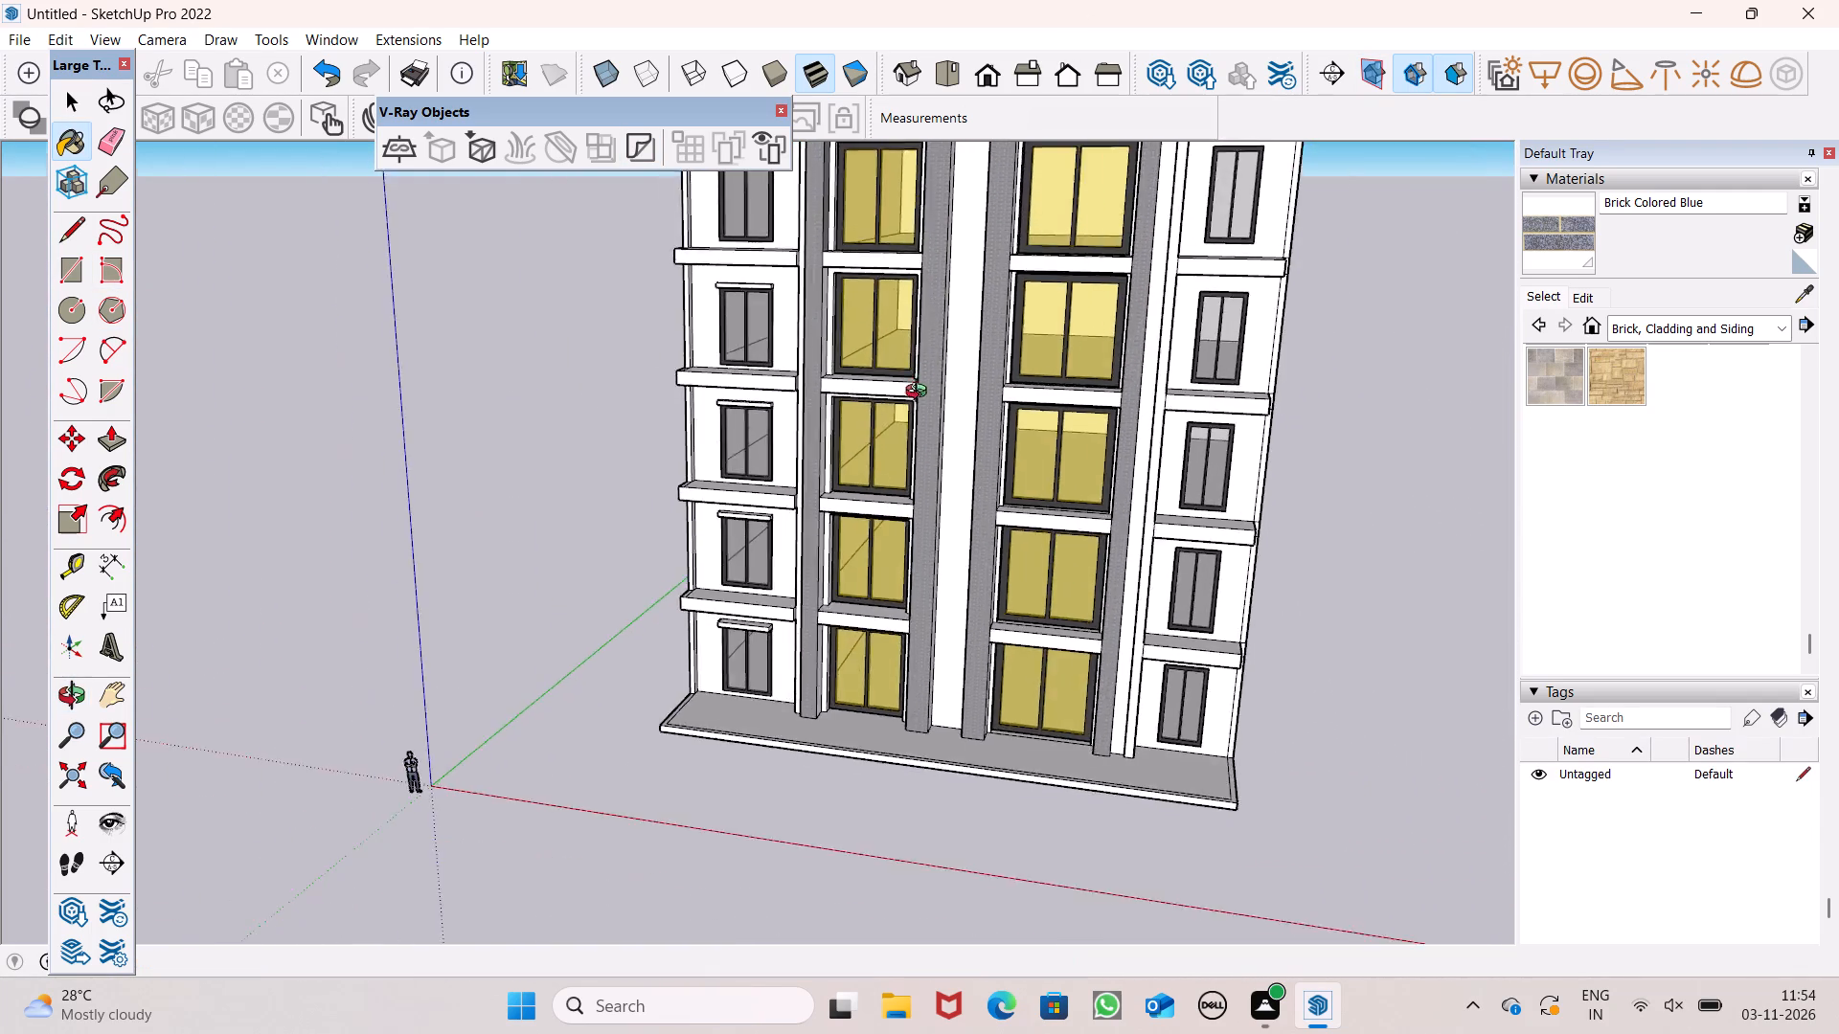
pyautogui.moveTo(920, 393); pyautogui.dragTo(844, 537, button='middle')
pyautogui.scroll(7, 948, 286)
pyautogui.scroll(-3, 750, 387)
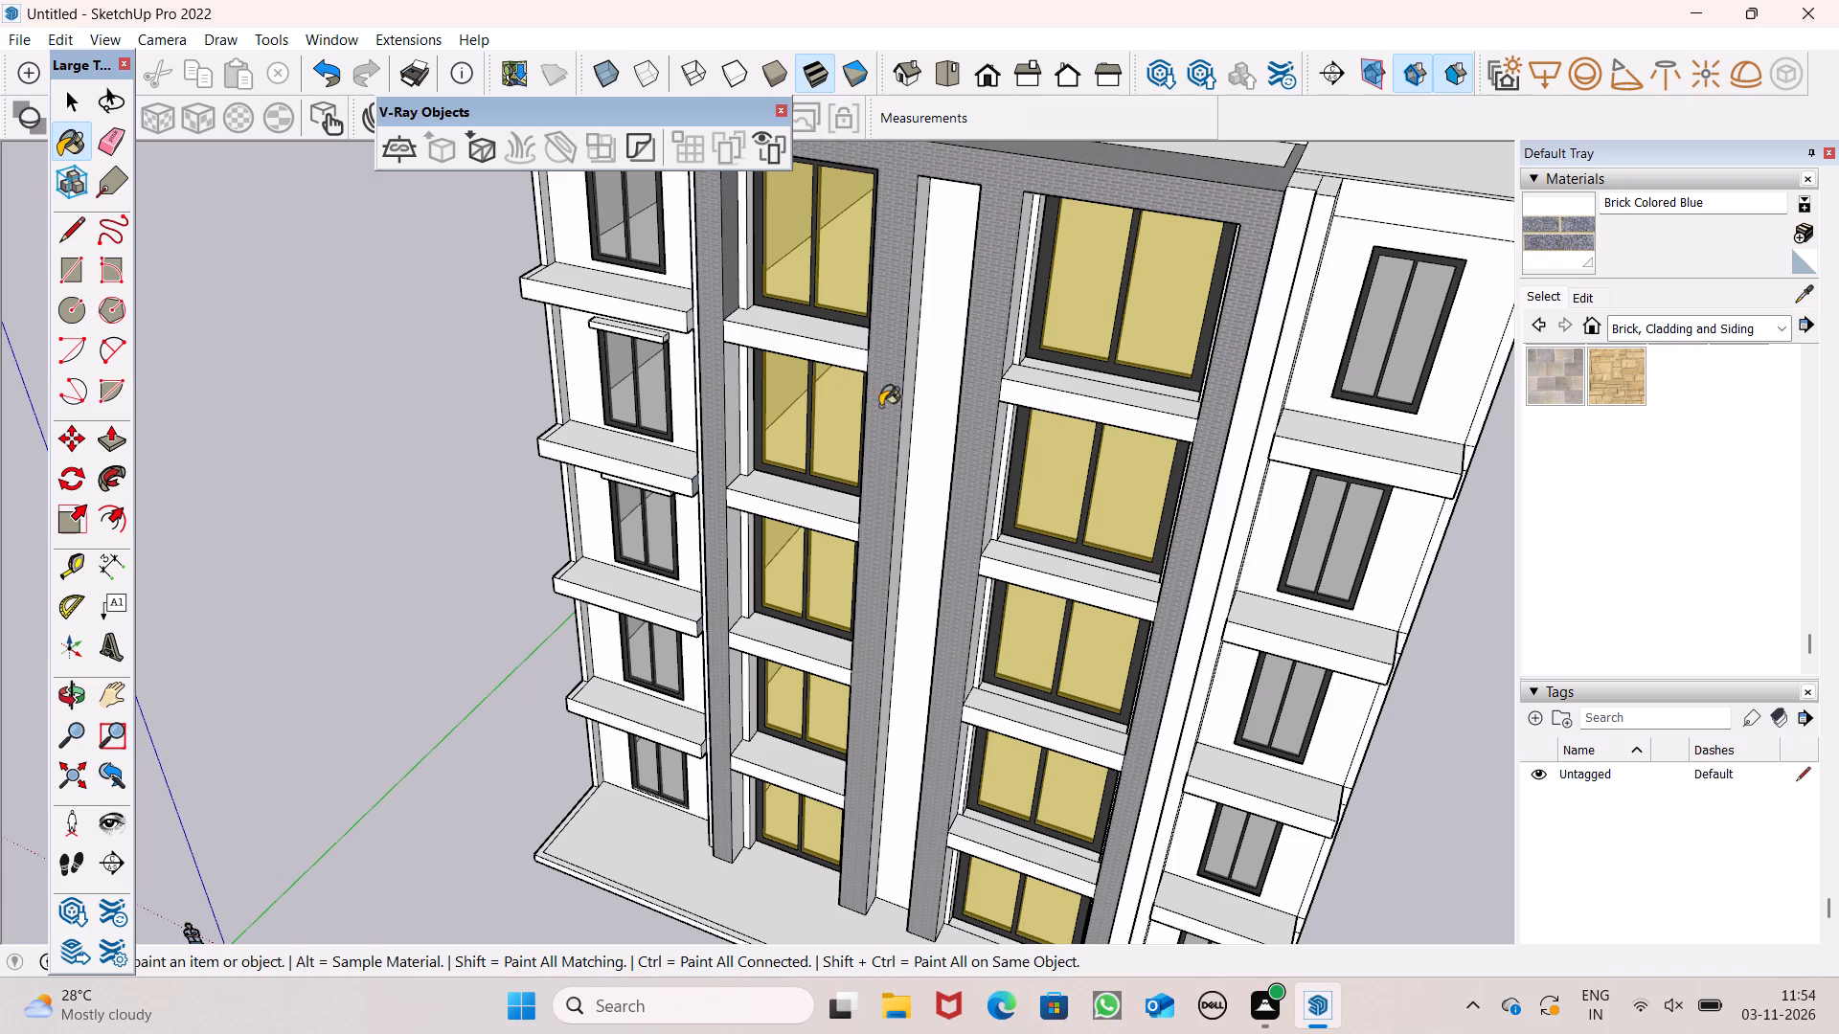
pyautogui.moveTo(1005, 401); pyautogui.dragTo(865, 446, button='middle')
pyautogui.scroll(-3, 748, 442)
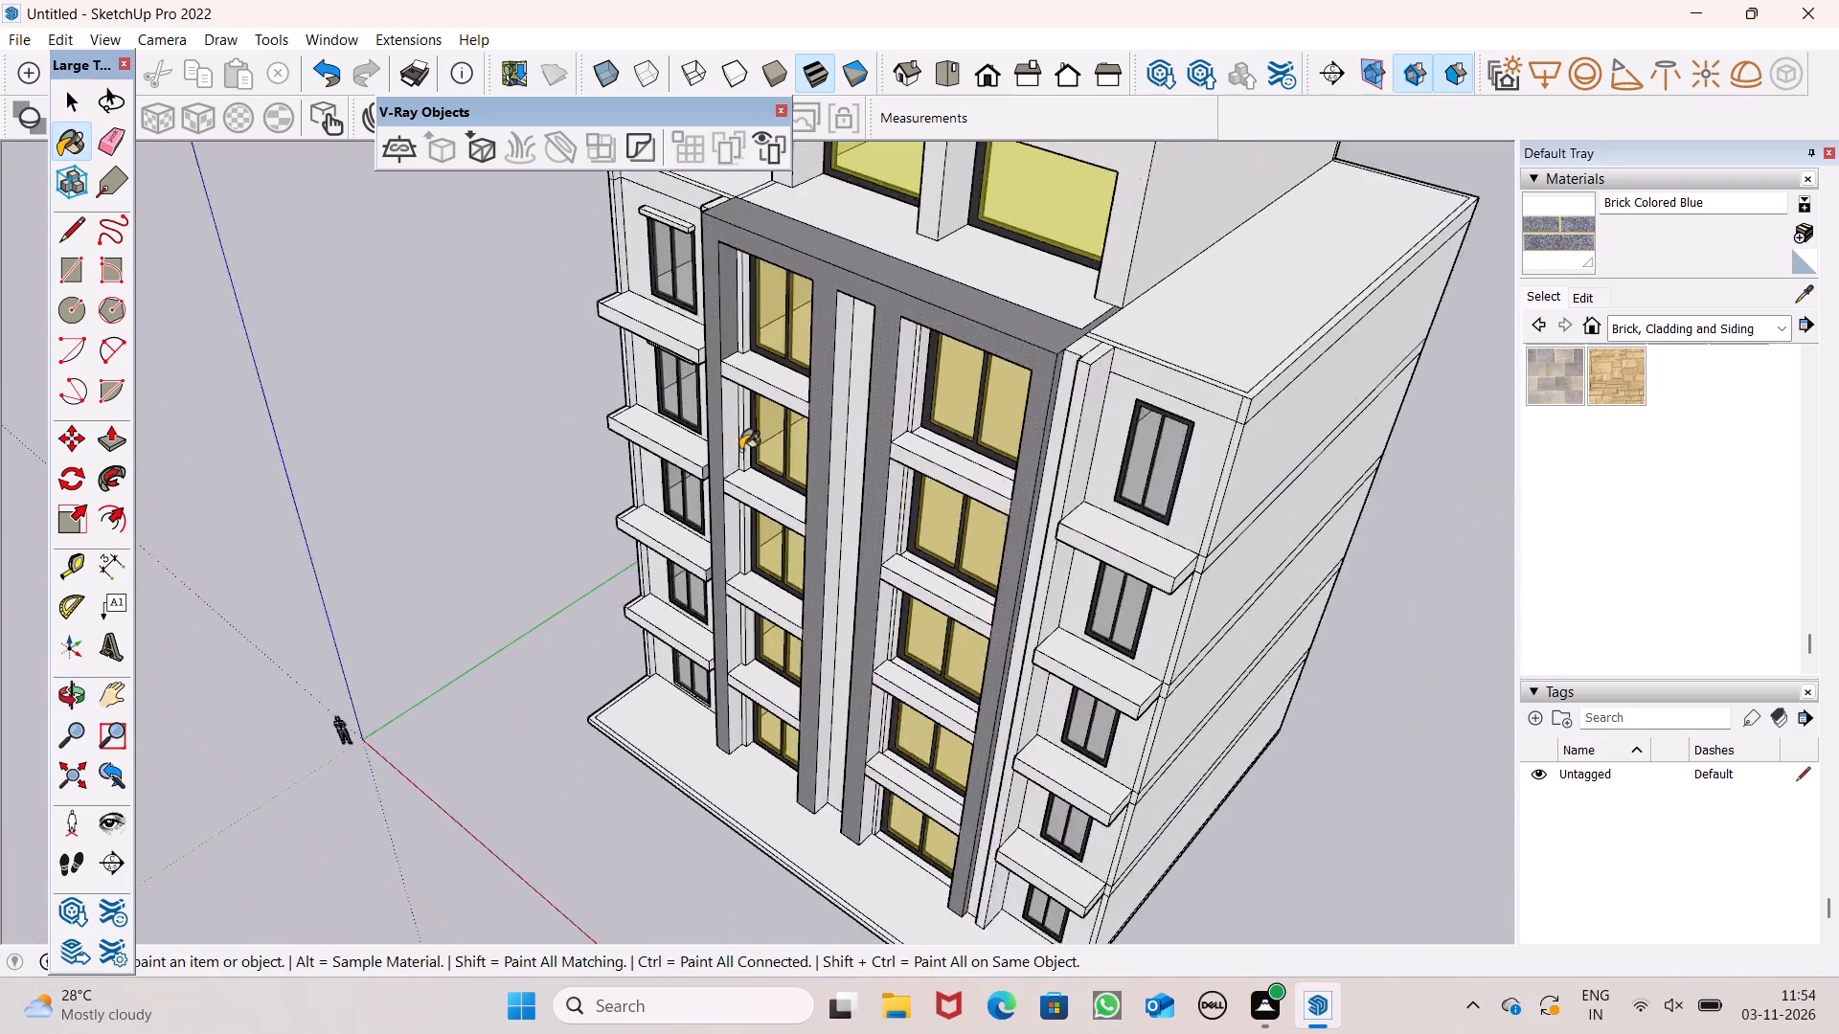
# Paint the outer pillar's inner side faces on the lower four floors of the left-hand window bay with Brick Colored Blue.
pyautogui.scroll(-2, 740, 450)
pyautogui.moveTo(732, 478); pyautogui.dragTo(647, 428, button='middle')
pyautogui.scroll(7, 794, 418)
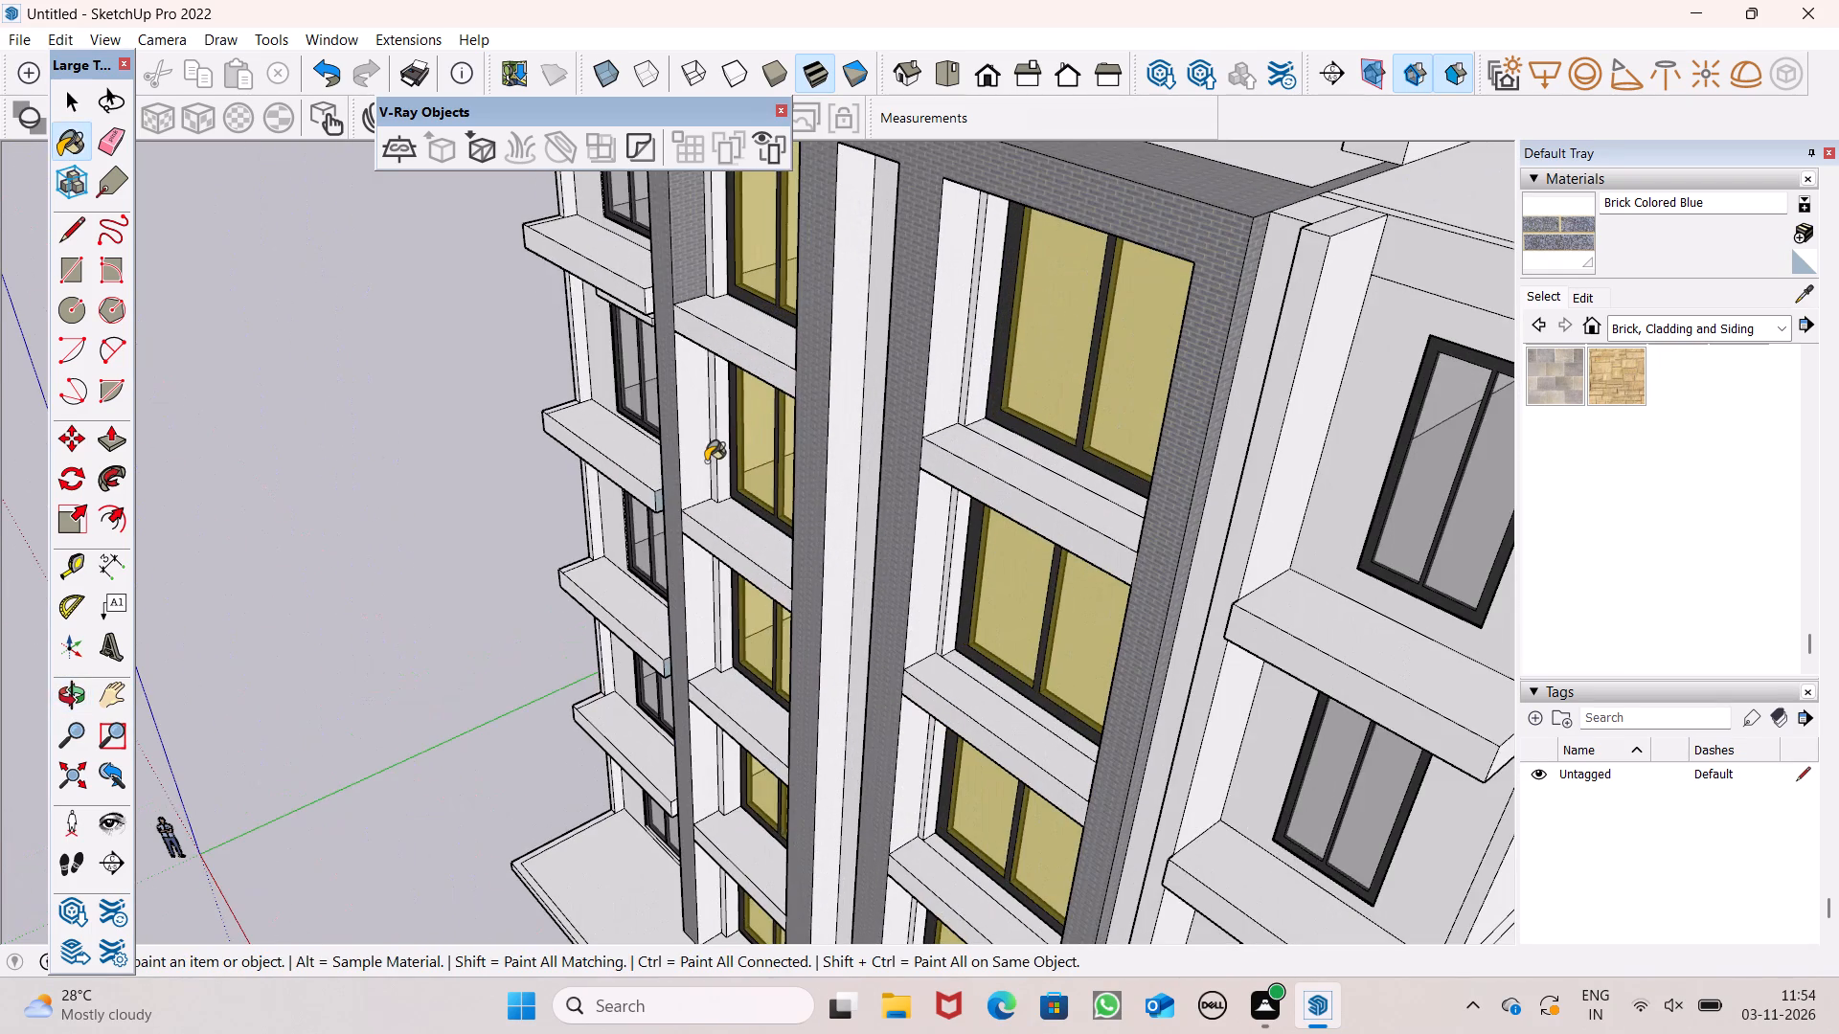
pyautogui.click(689, 460)
pyautogui.click(700, 574)
pyautogui.scroll(-7, 712, 389)
pyautogui.scroll(6, 716, 526)
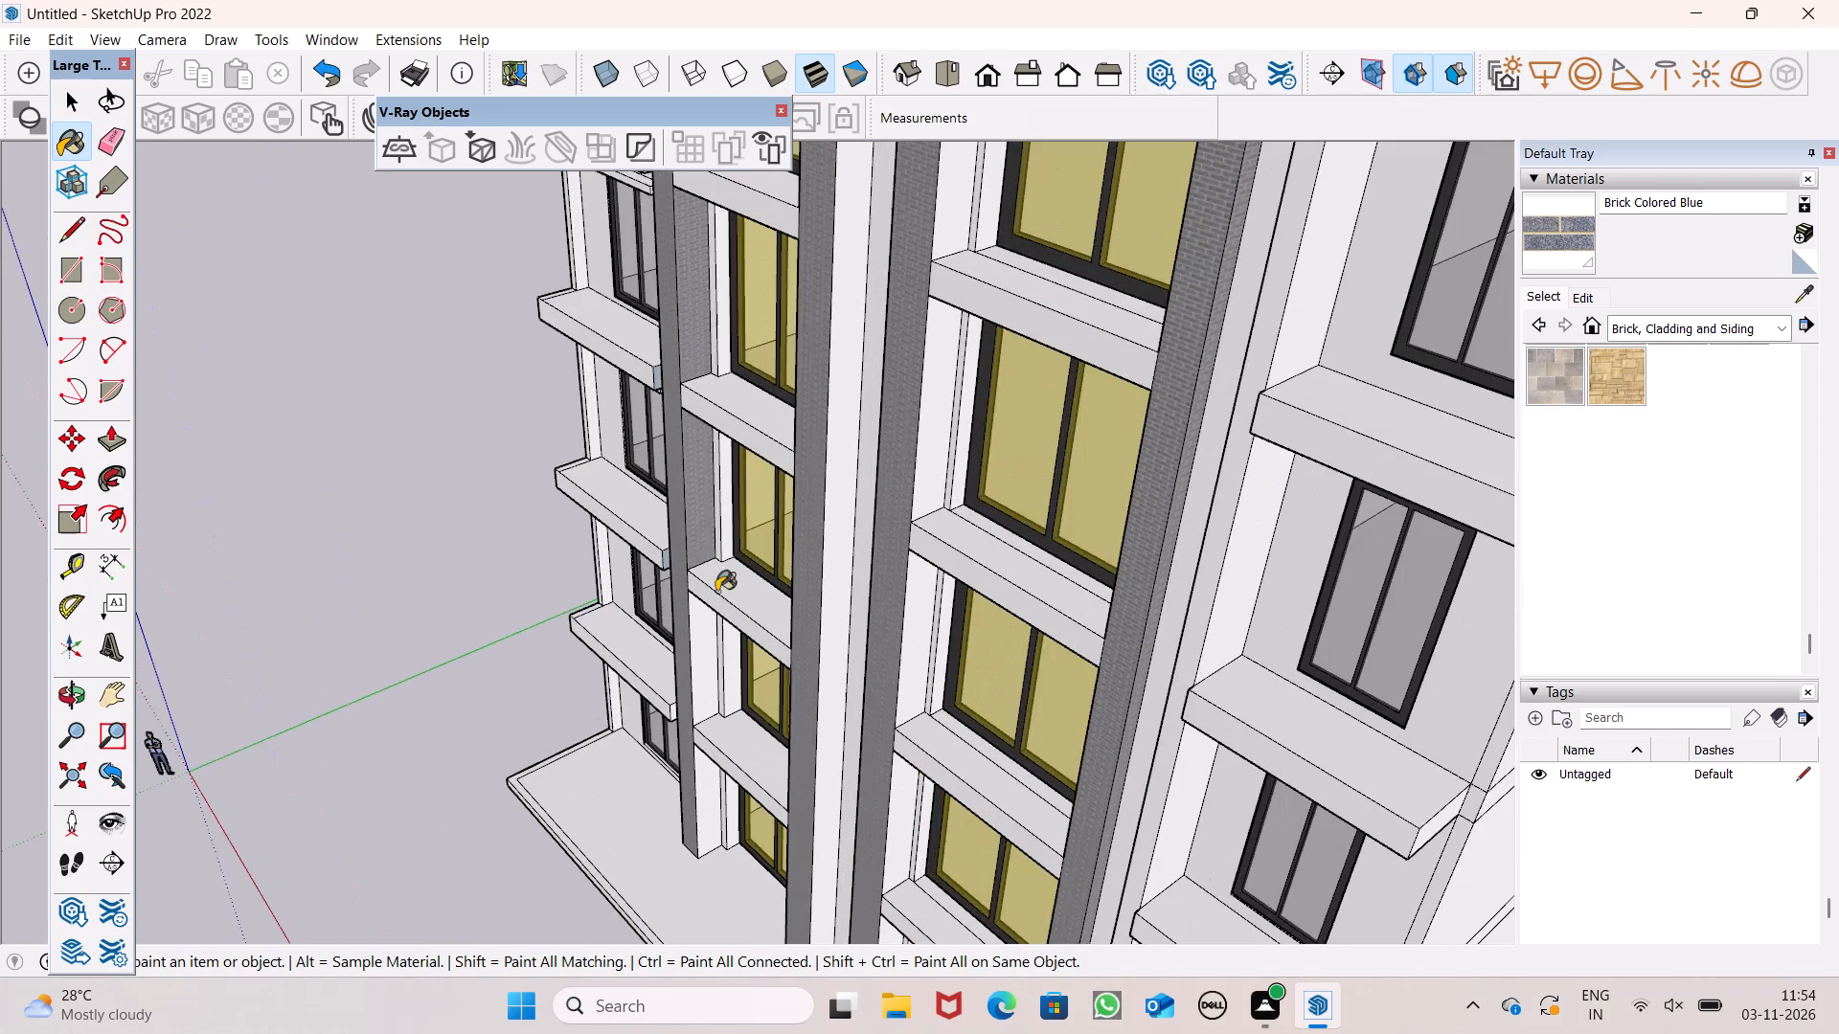
pyautogui.click(705, 676)
pyautogui.scroll(-4, 786, 509)
pyautogui.scroll(5, 723, 787)
pyautogui.click(737, 723)
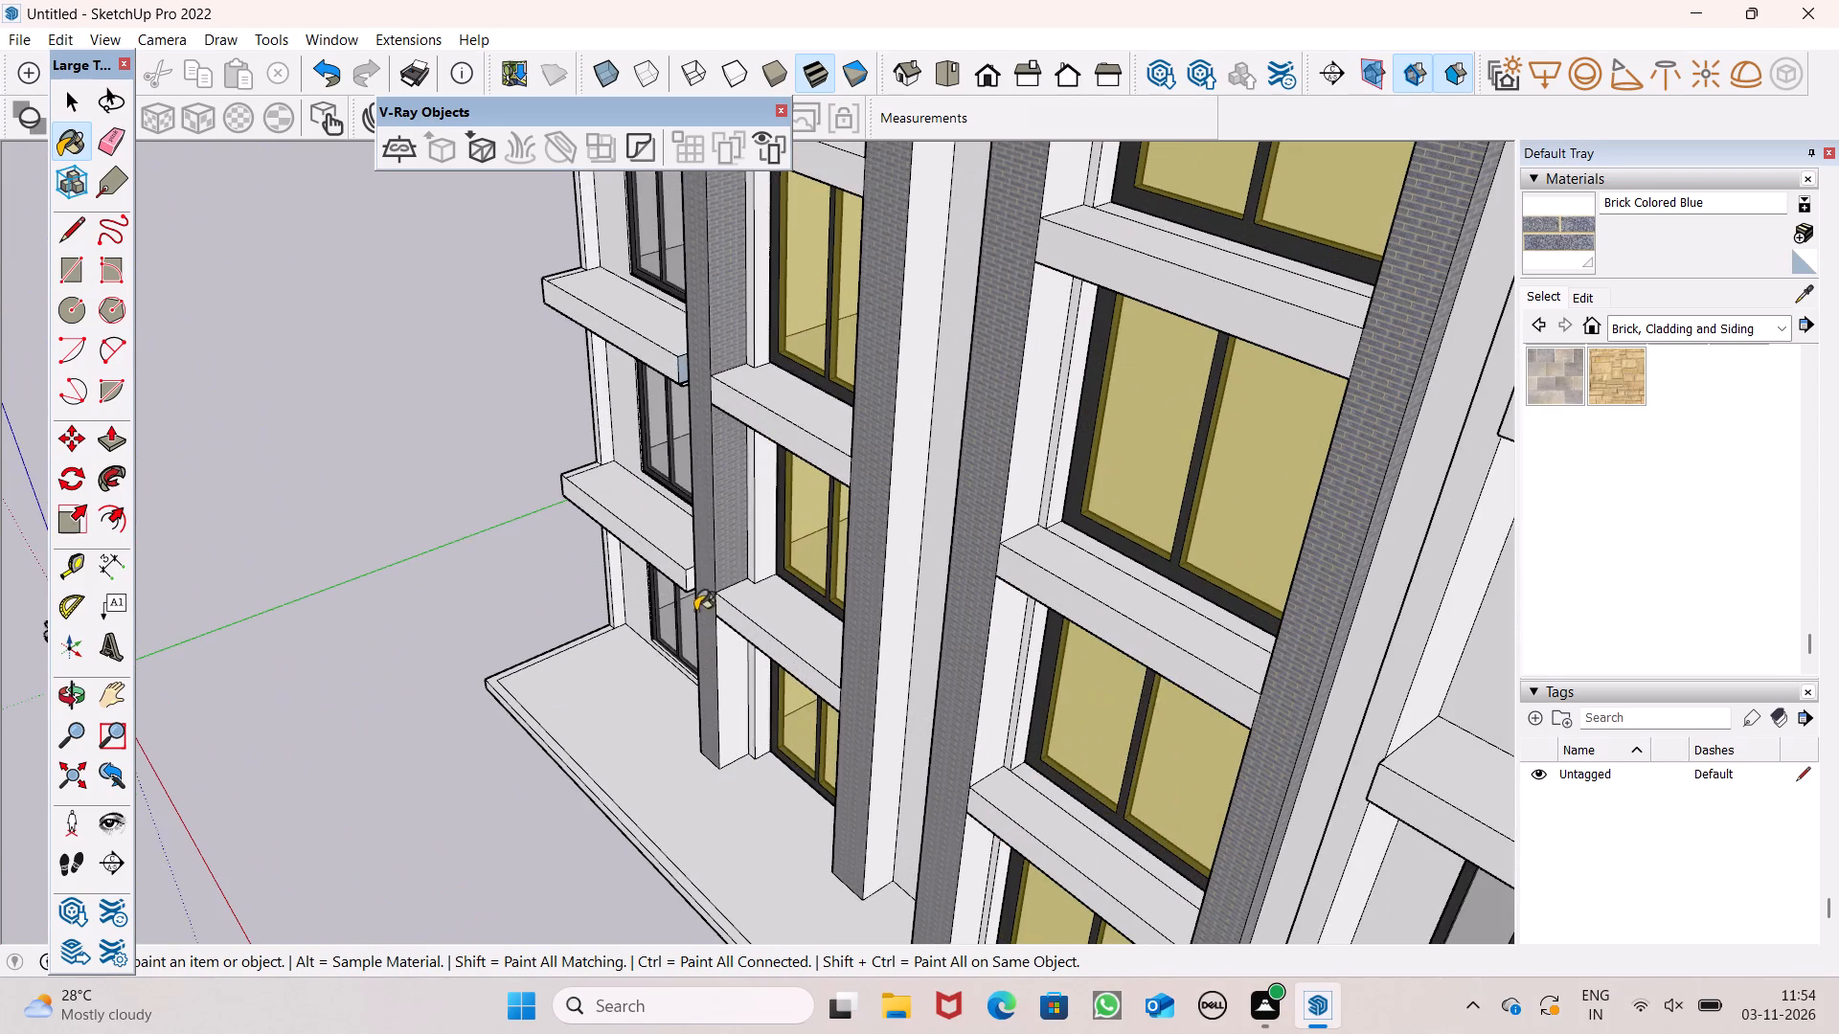
# Paint the opposite pillar's inner side faces in the left-hand window bay, floor by floor, with Brick Colored Blue.
pyautogui.scroll(-5, 695, 606)
pyautogui.moveTo(693, 642); pyautogui.dragTo(1560, 598, button='middle')
pyautogui.scroll(-3, 960, 618)
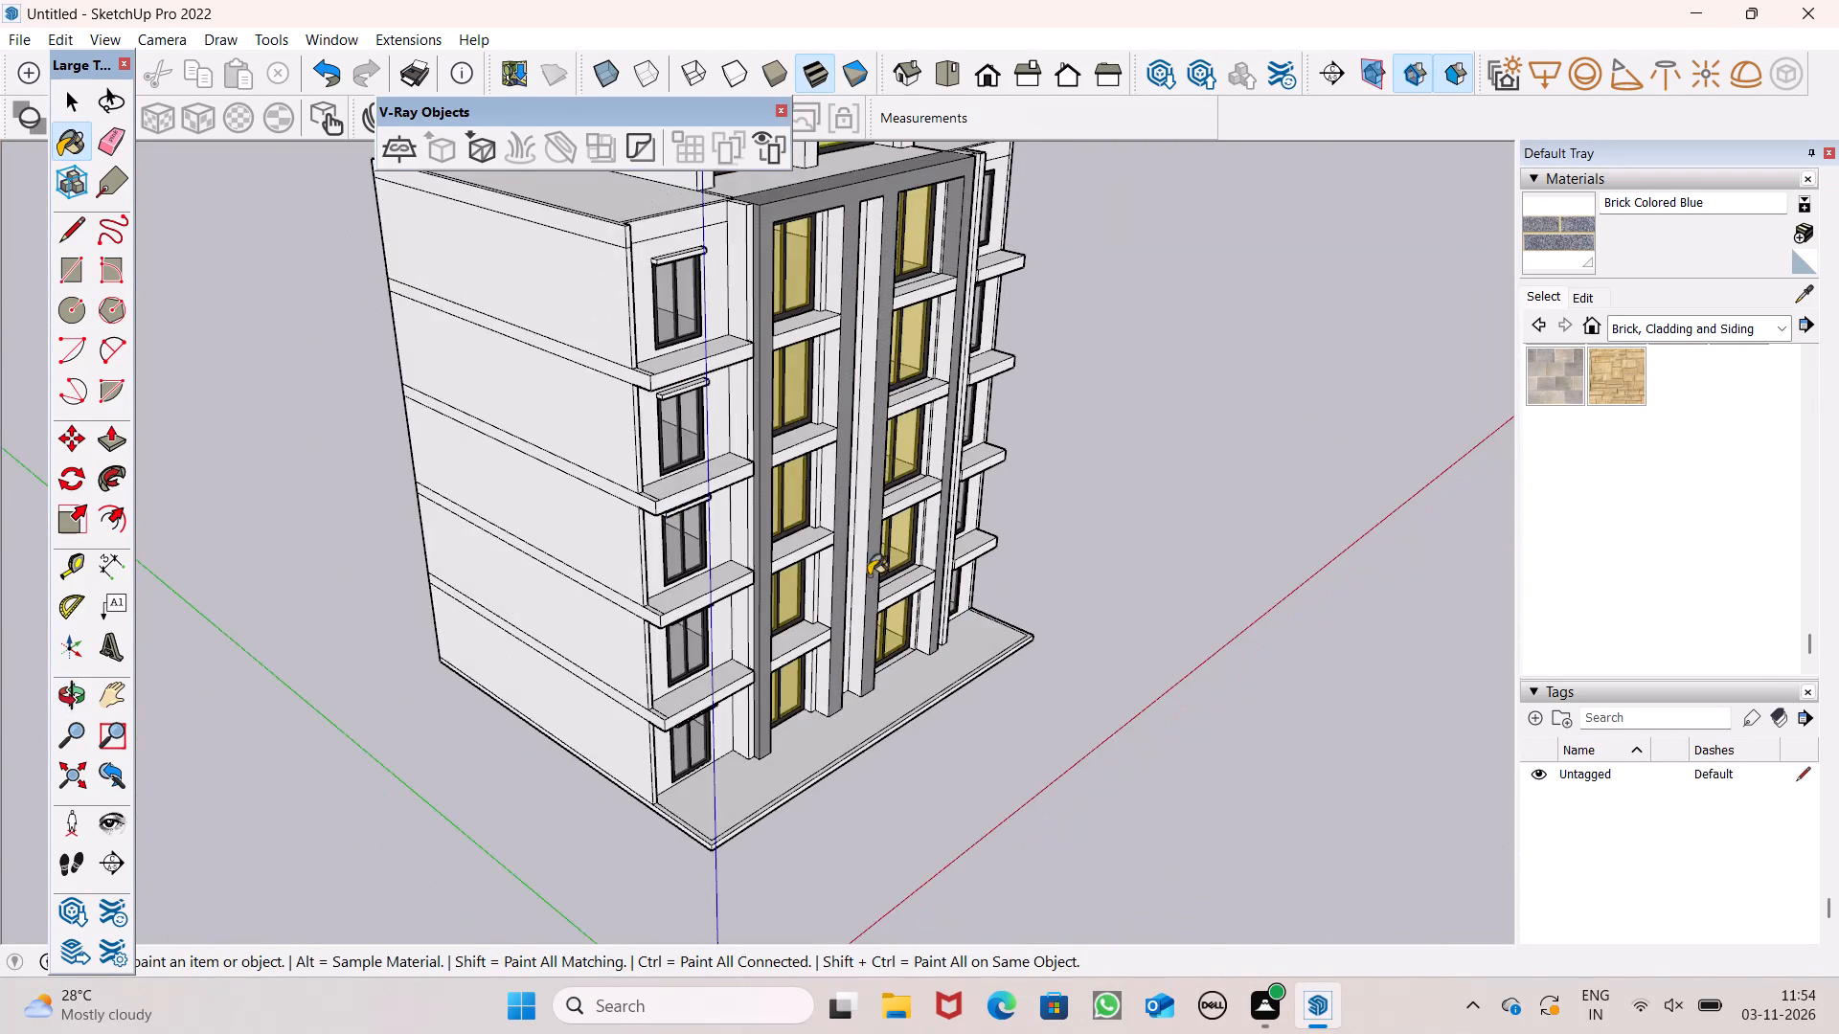
pyautogui.moveTo(869, 561); pyautogui.dragTo(865, 459, button='middle')
pyautogui.scroll(11, 816, 254)
pyautogui.click(840, 257)
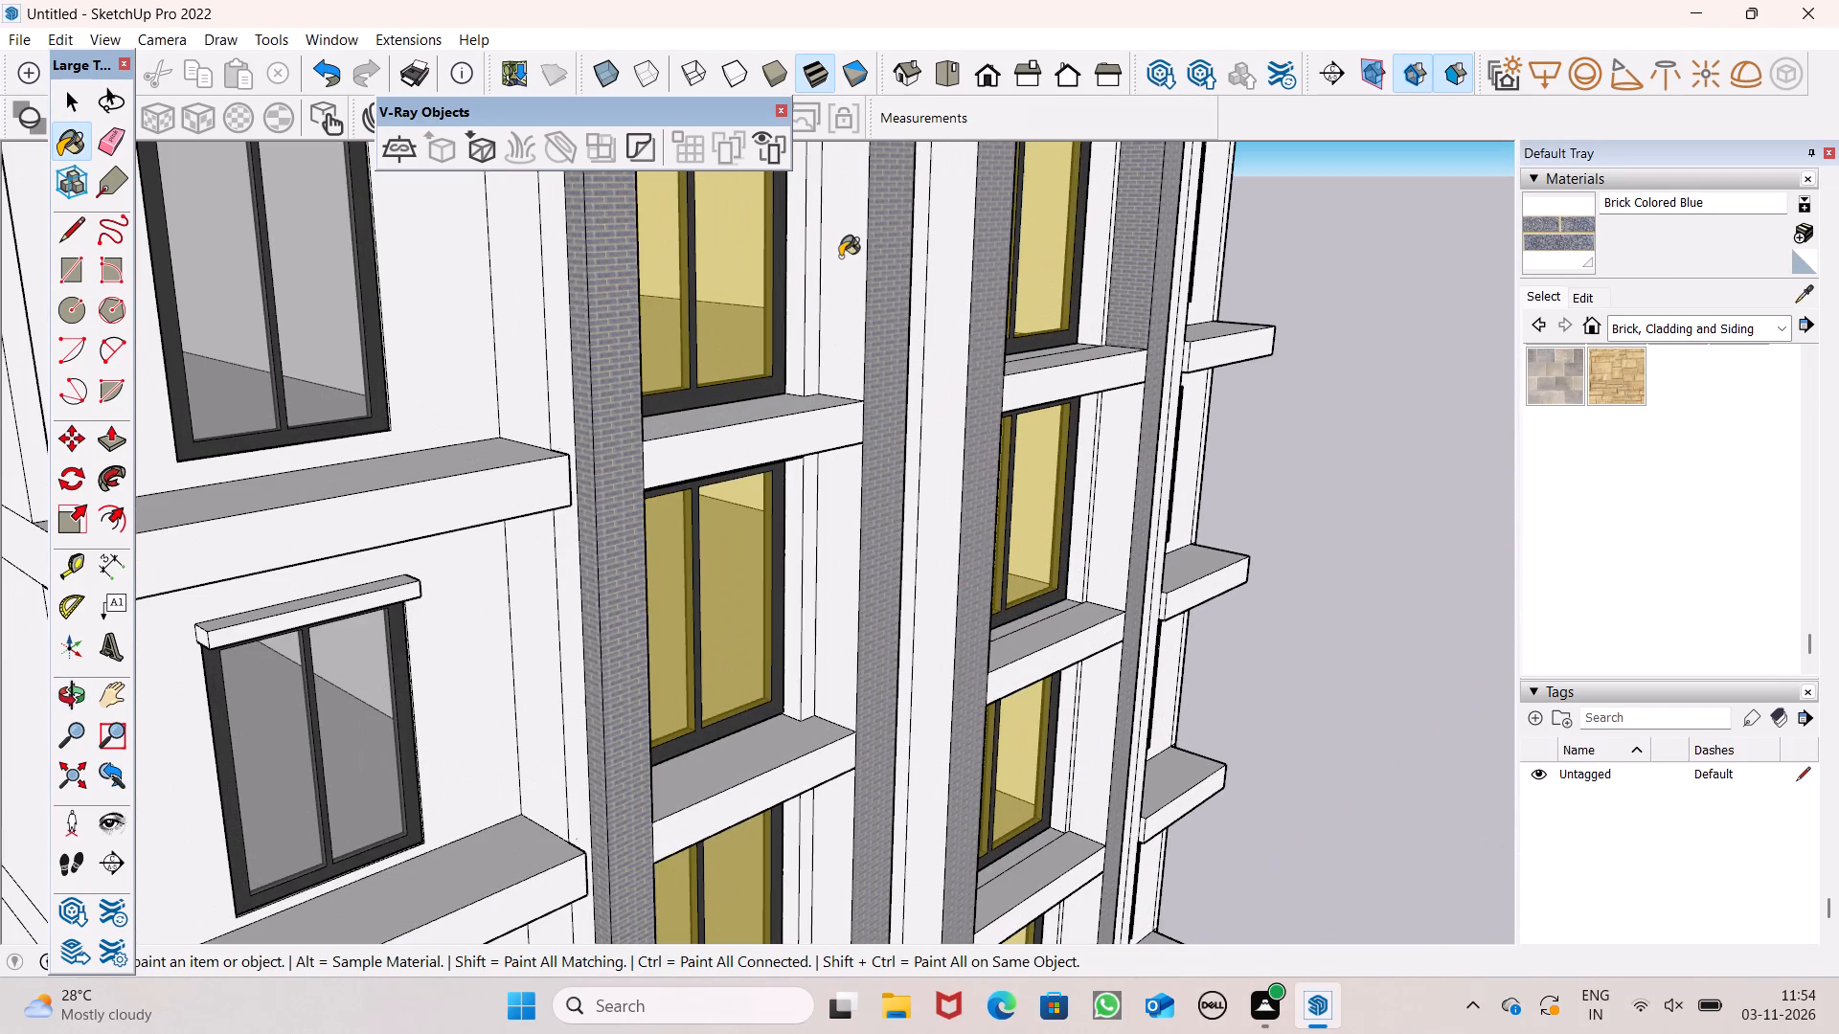
pyautogui.click(842, 497)
pyautogui.scroll(-4, 840, 330)
pyautogui.scroll(4, 871, 732)
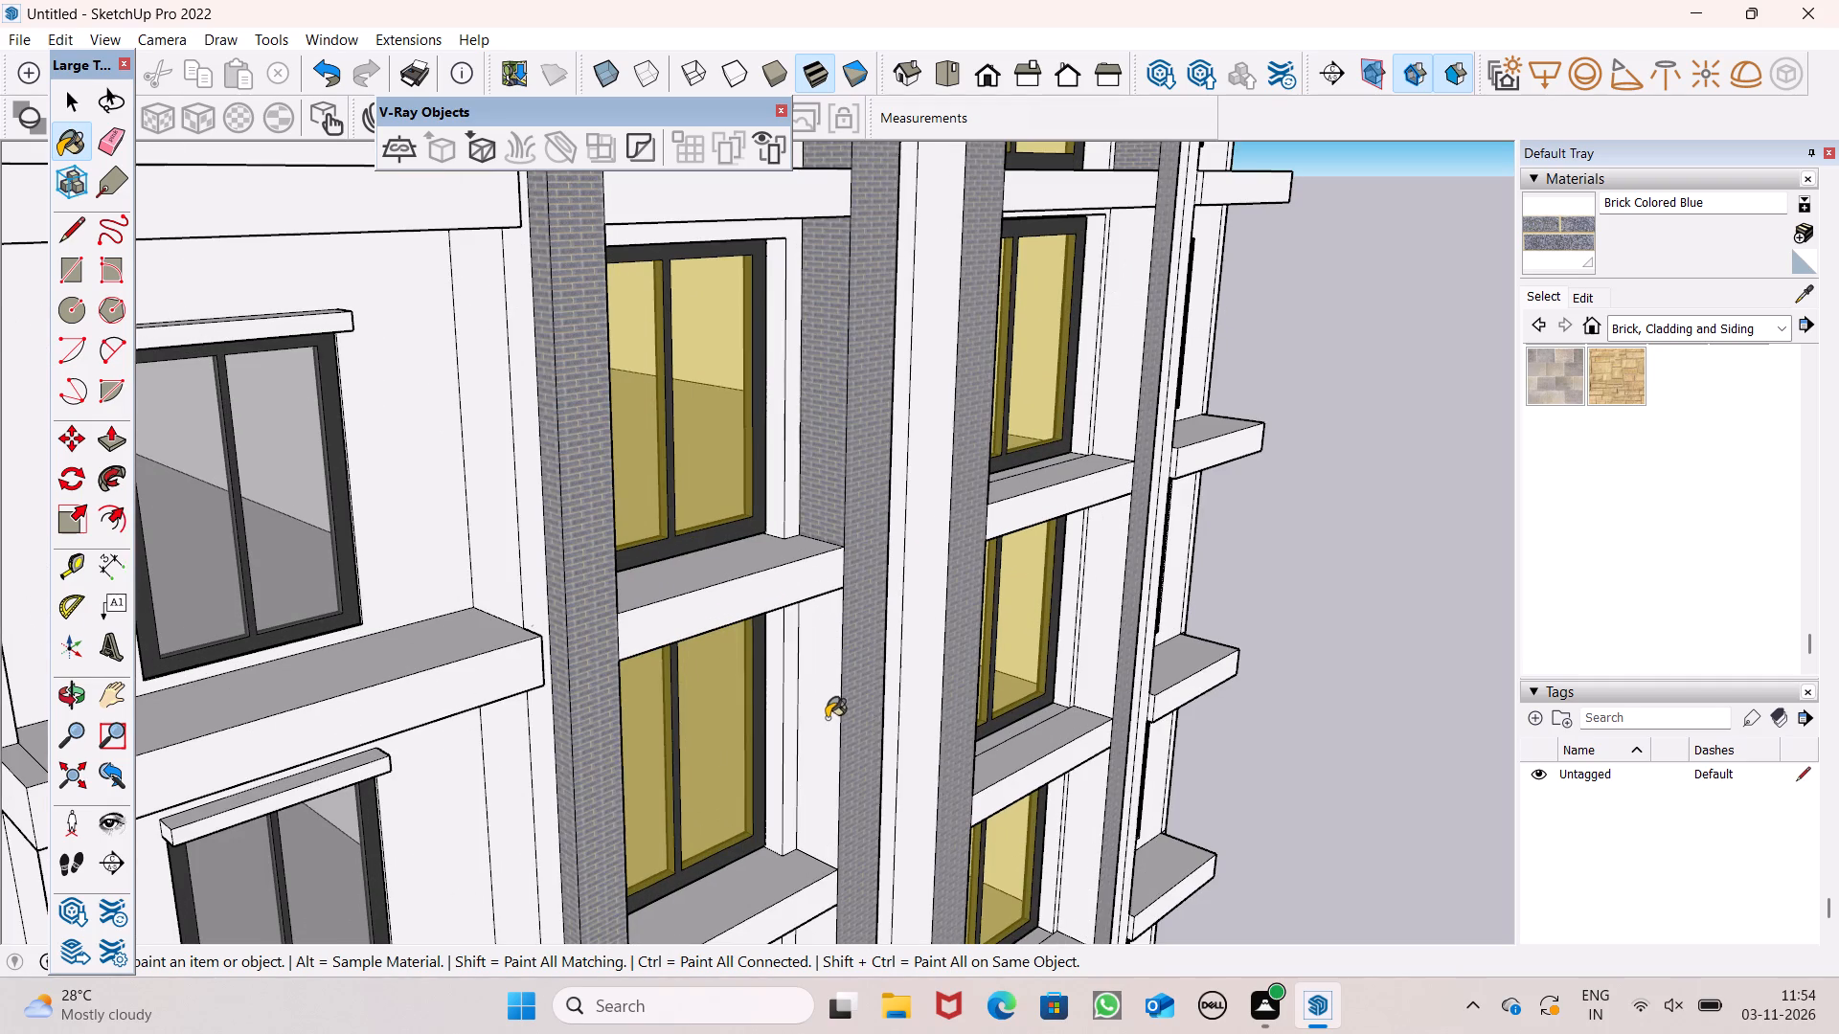
pyautogui.click(821, 705)
pyautogui.scroll(-8, 827, 327)
pyautogui.scroll(5, 897, 862)
pyautogui.click(789, 645)
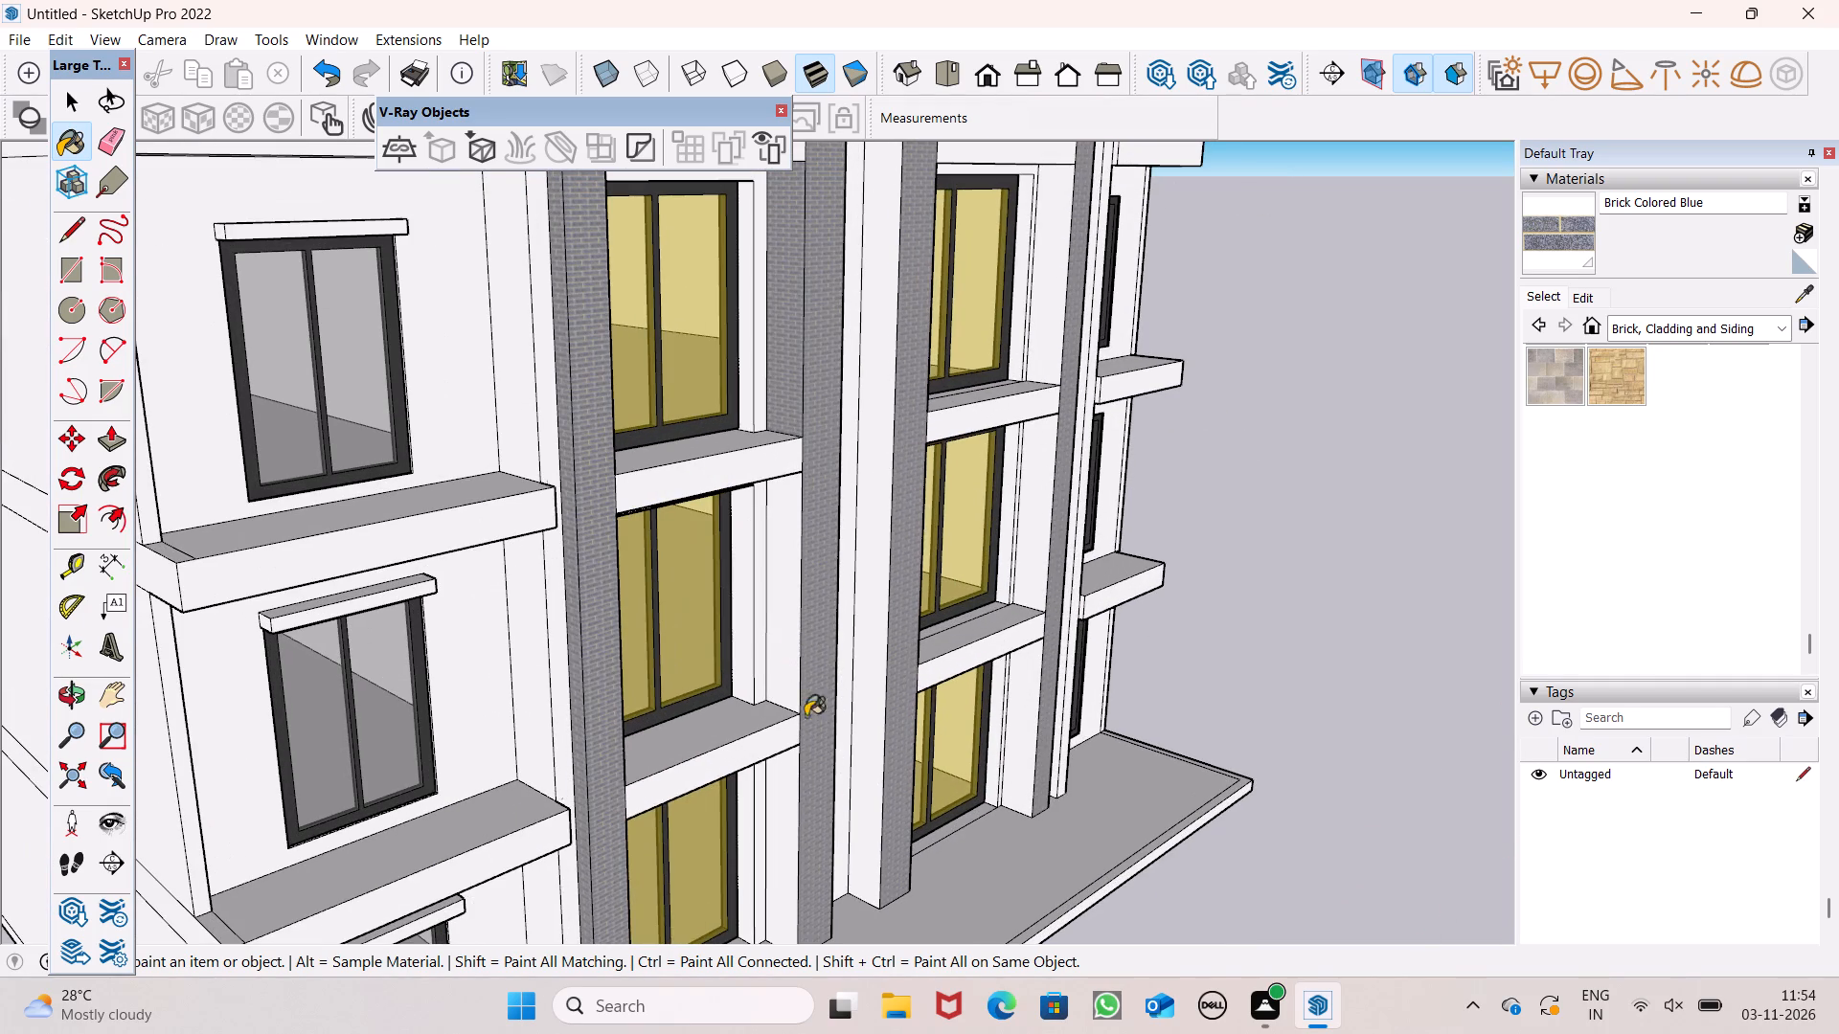
pyautogui.click(783, 820)
# Paint the recessed wall surround of a lower-floor window in the left-hand bay with Brick Colored Blue.
pyautogui.scroll(-4, 877, 297)
pyautogui.moveTo(900, 401); pyautogui.dragTo(888, 542, button='middle')
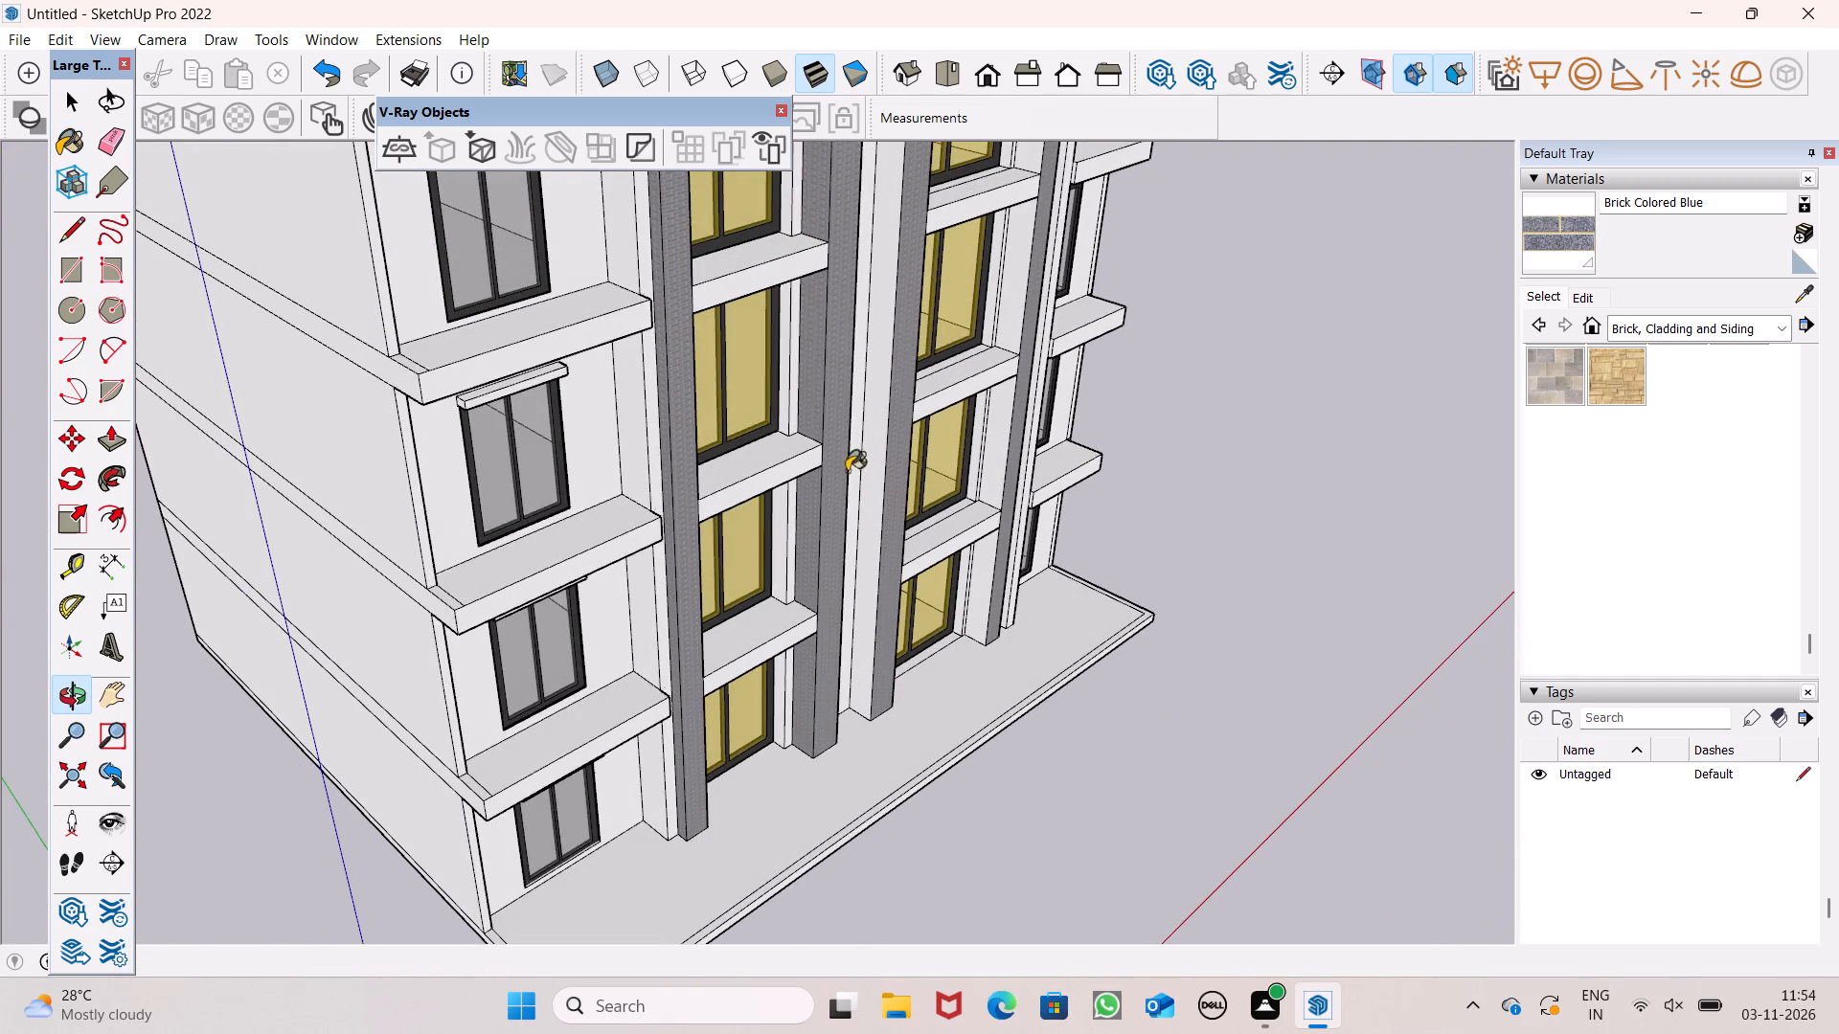
pyautogui.scroll(4, 787, 551)
pyautogui.scroll(-3, 808, 528)
pyautogui.moveTo(849, 621); pyautogui.dragTo(732, 622, button='middle')
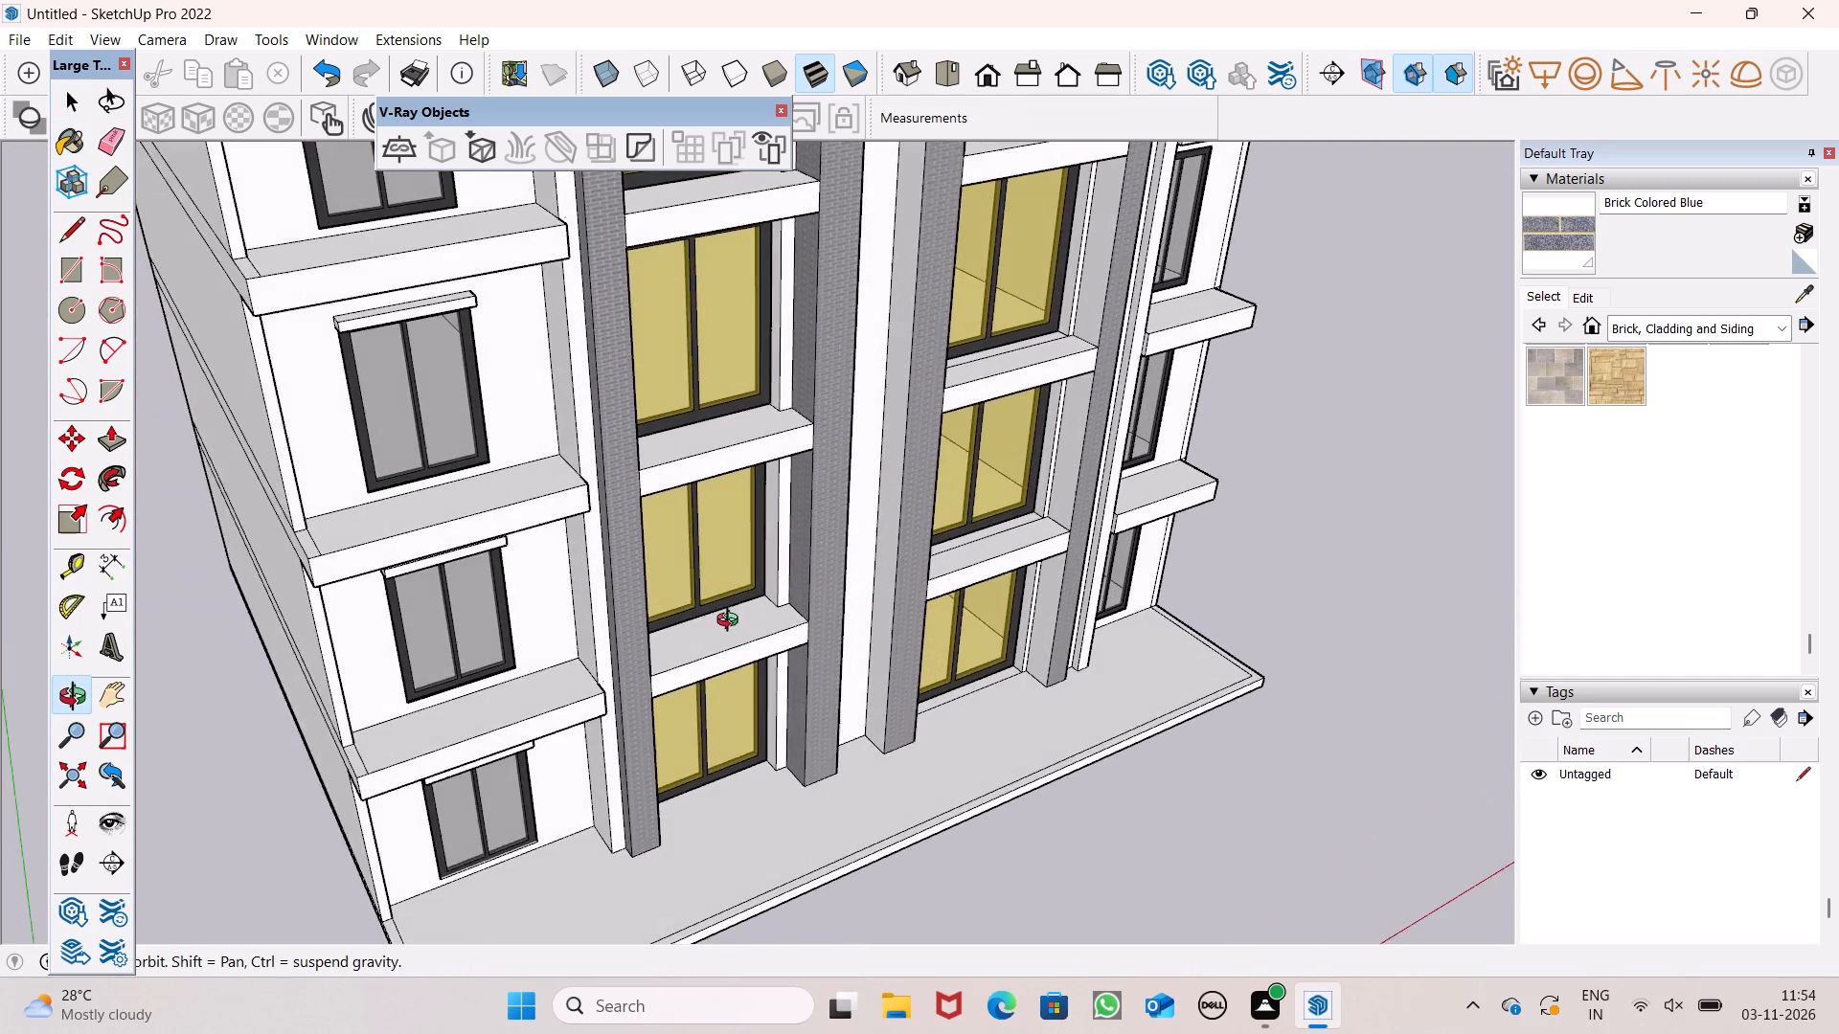
pyautogui.moveTo(732, 622); pyautogui.dragTo(606, 553, button='middle')
pyautogui.scroll(-3, 685, 477)
pyautogui.moveTo(714, 503); pyautogui.dragTo(588, 544, button='middle')
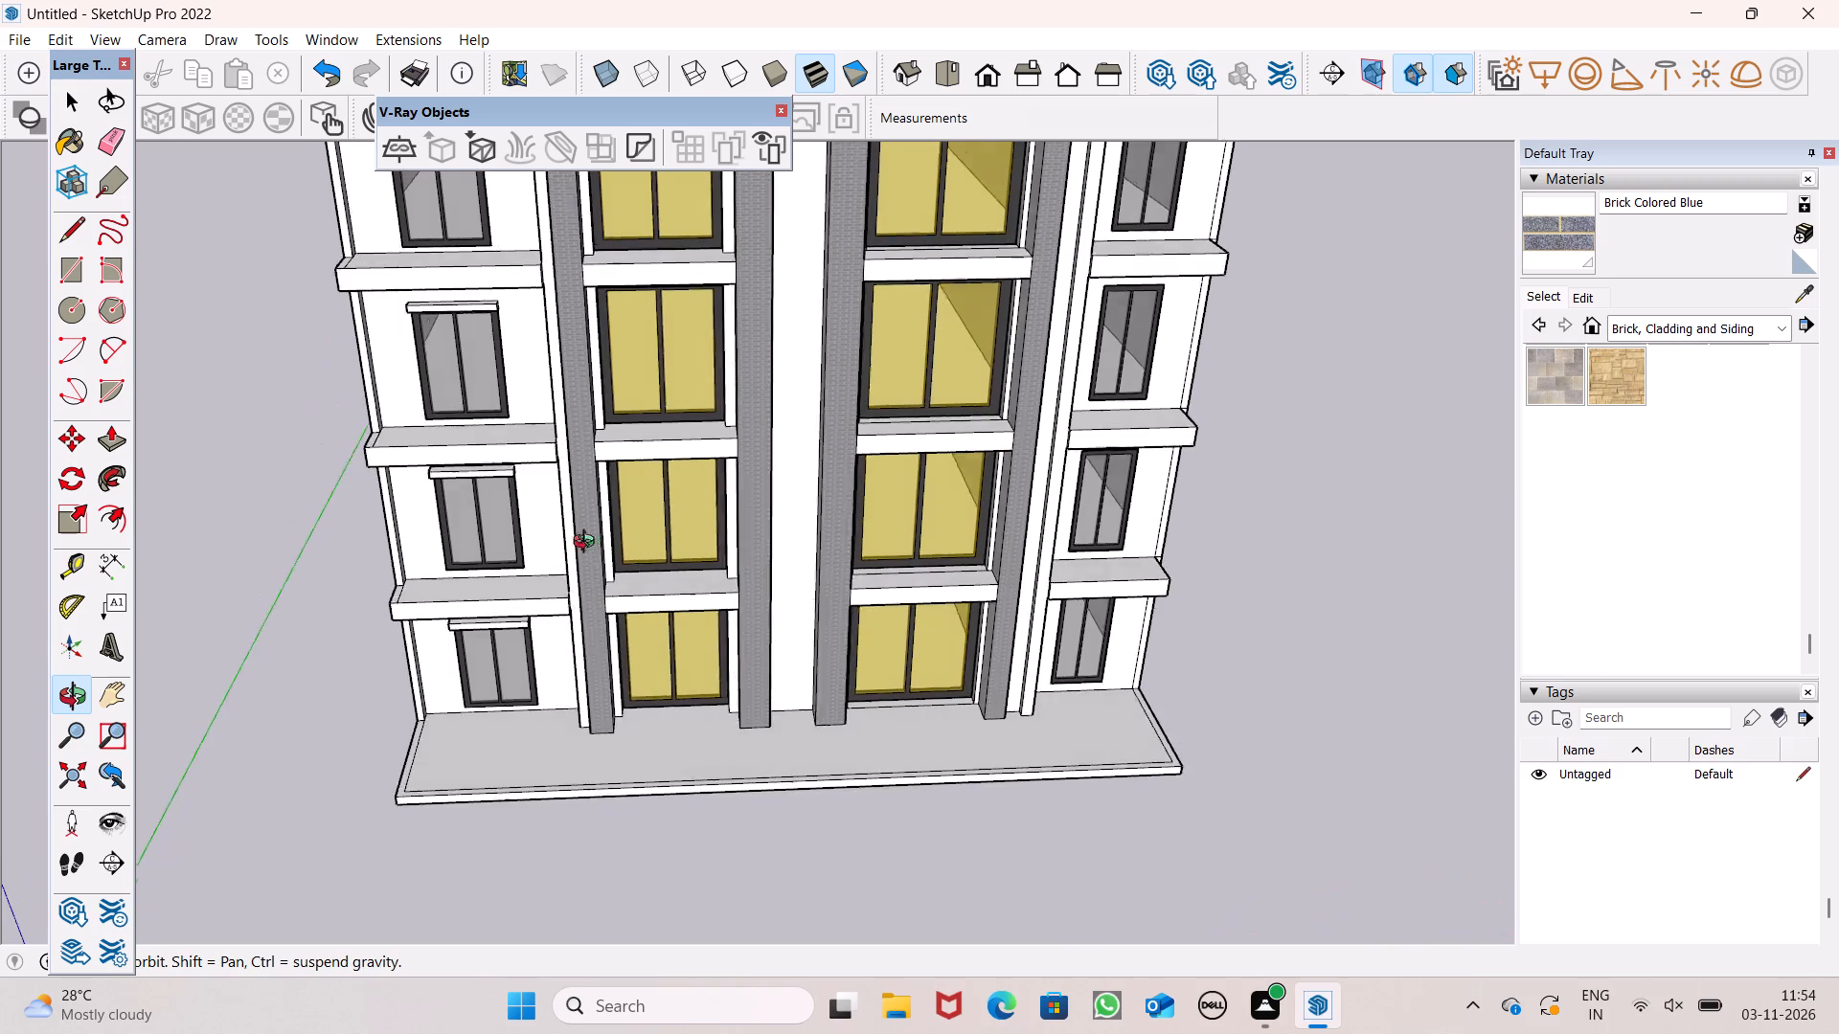
pyautogui.moveTo(588, 544); pyautogui.dragTo(534, 549, button='middle')
pyautogui.scroll(14, 643, 219)
pyautogui.click(527, 306)
pyautogui.click(531, 303)
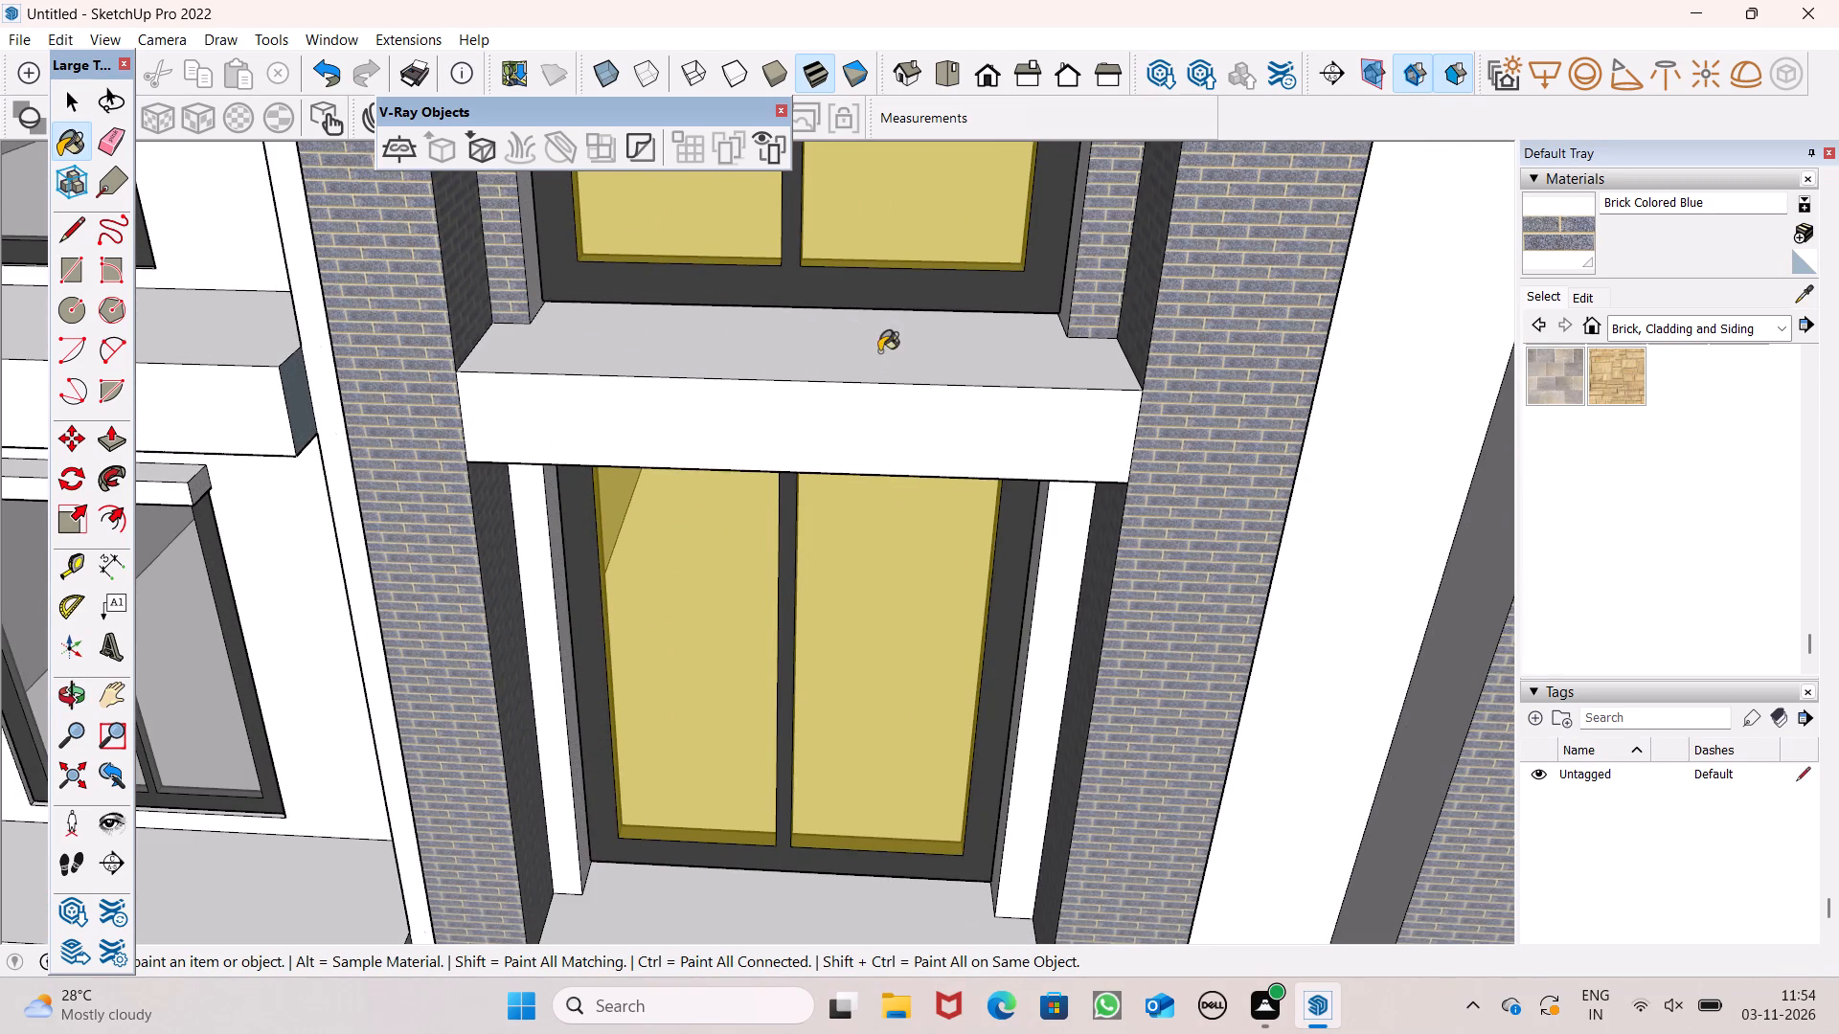
# Paint the wall surround and inner reveal of the window directly below in the left-hand bay with Brick Colored Blue.
pyautogui.moveTo(1044, 373); pyautogui.dragTo(1278, 363, button='middle')
pyautogui.scroll(1, 1134, 366)
pyautogui.click(1064, 259)
pyautogui.scroll(5, 1073, 555)
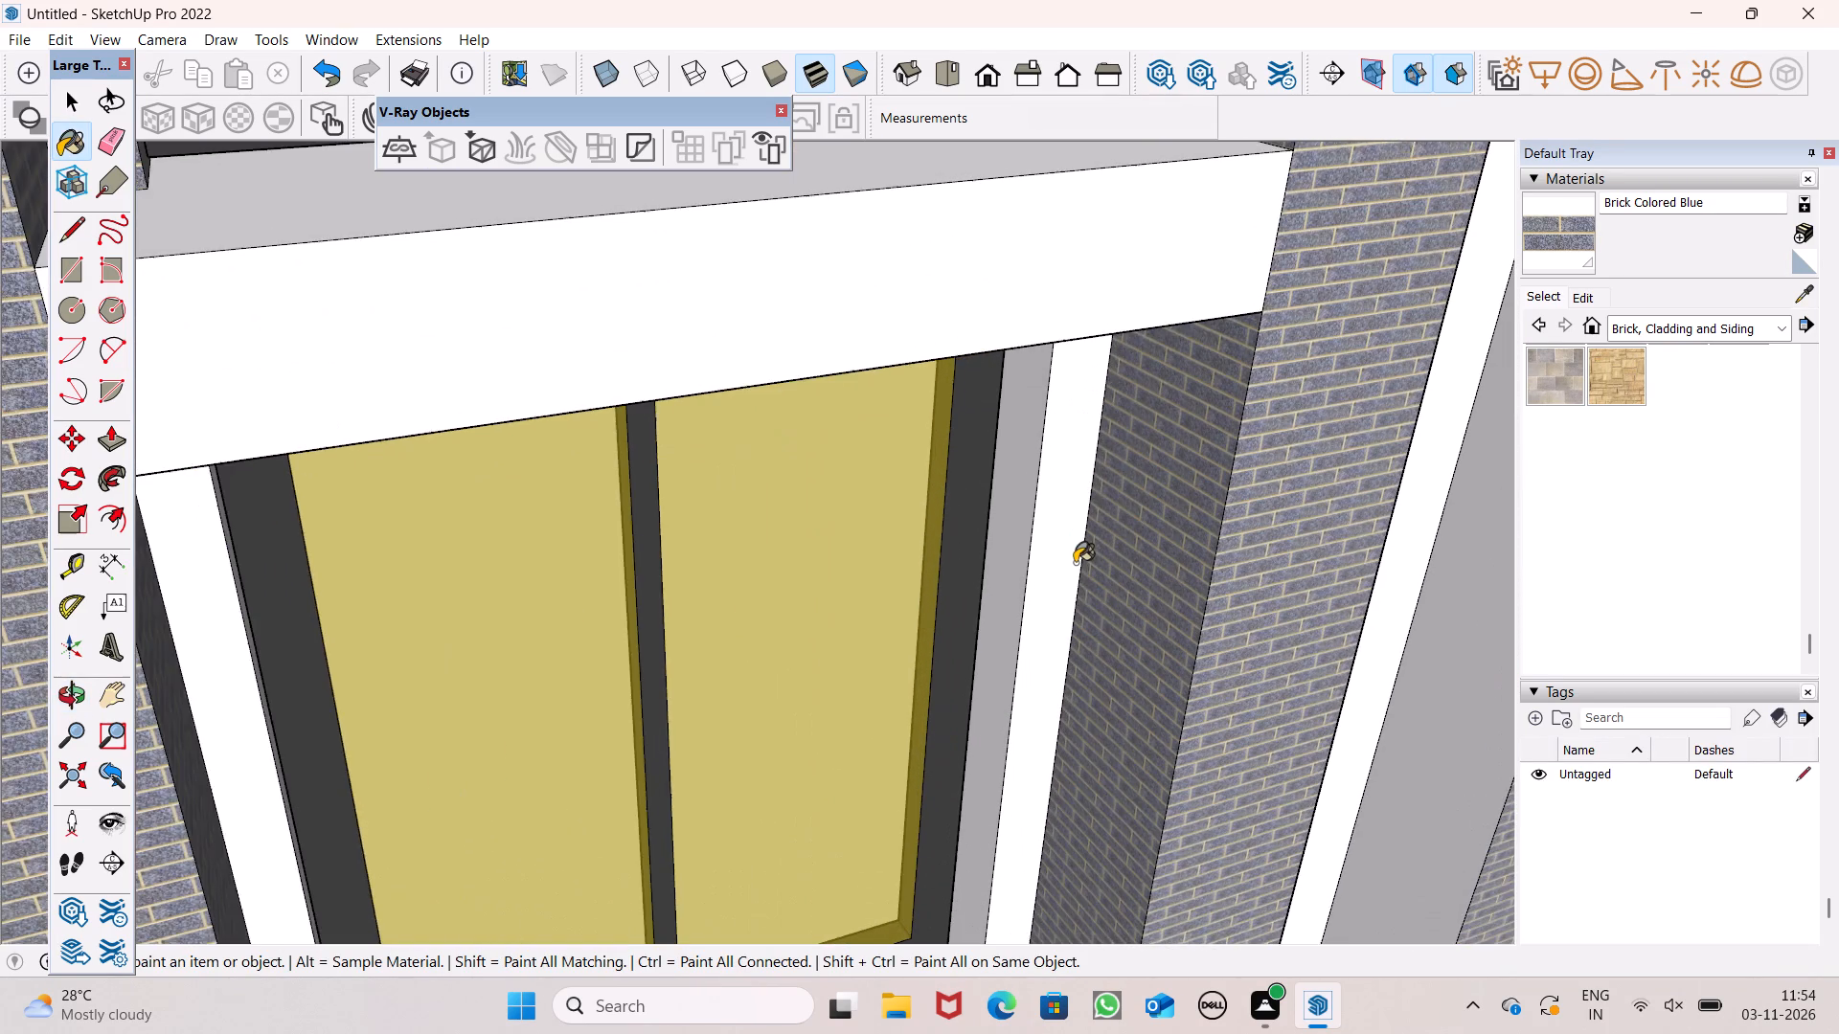
pyautogui.click(1075, 563)
pyautogui.click(1014, 567)
# Continue Brick Colored Blue onto the unpainted window surrounds and reveals of the left-hand bay, moving up the floors.
pyautogui.scroll(-4, 1163, 413)
pyautogui.moveTo(1307, 528); pyautogui.dragTo(1051, 549, button='middle')
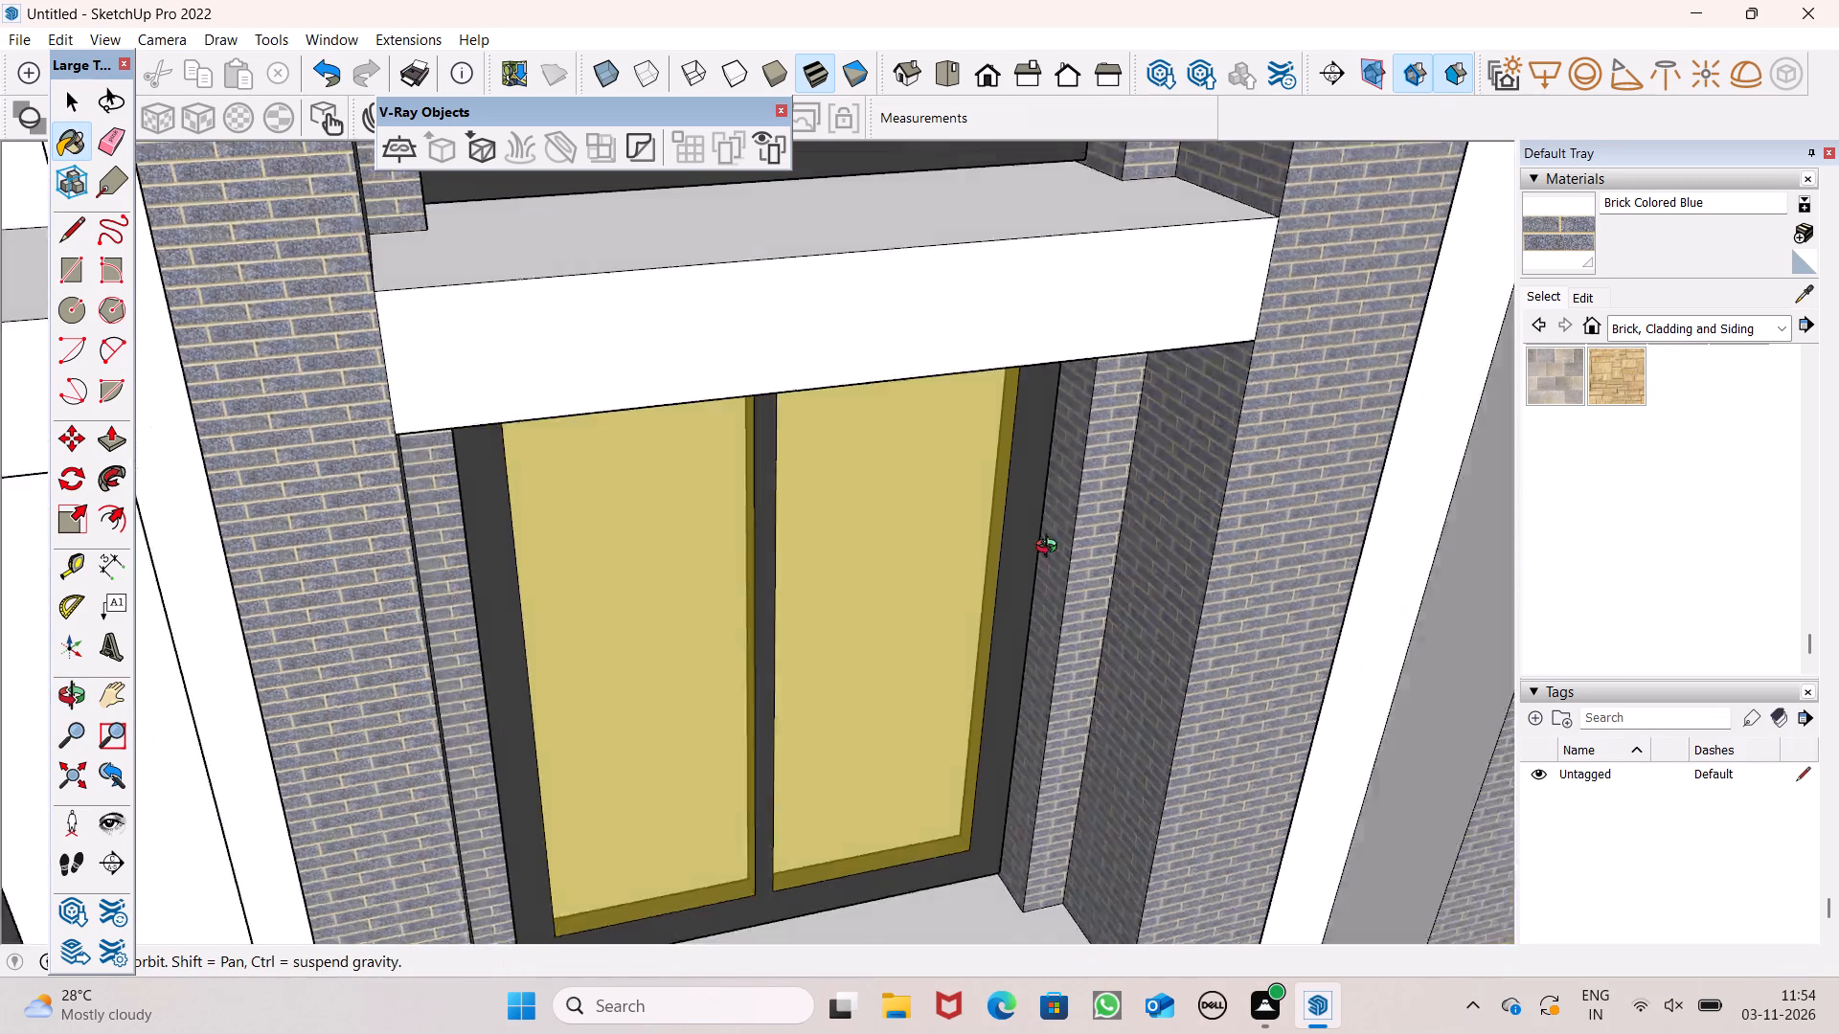
pyautogui.moveTo(1051, 549); pyautogui.dragTo(637, 403, button='middle')
pyautogui.moveTo(620, 403); pyautogui.dragTo(613, 470)
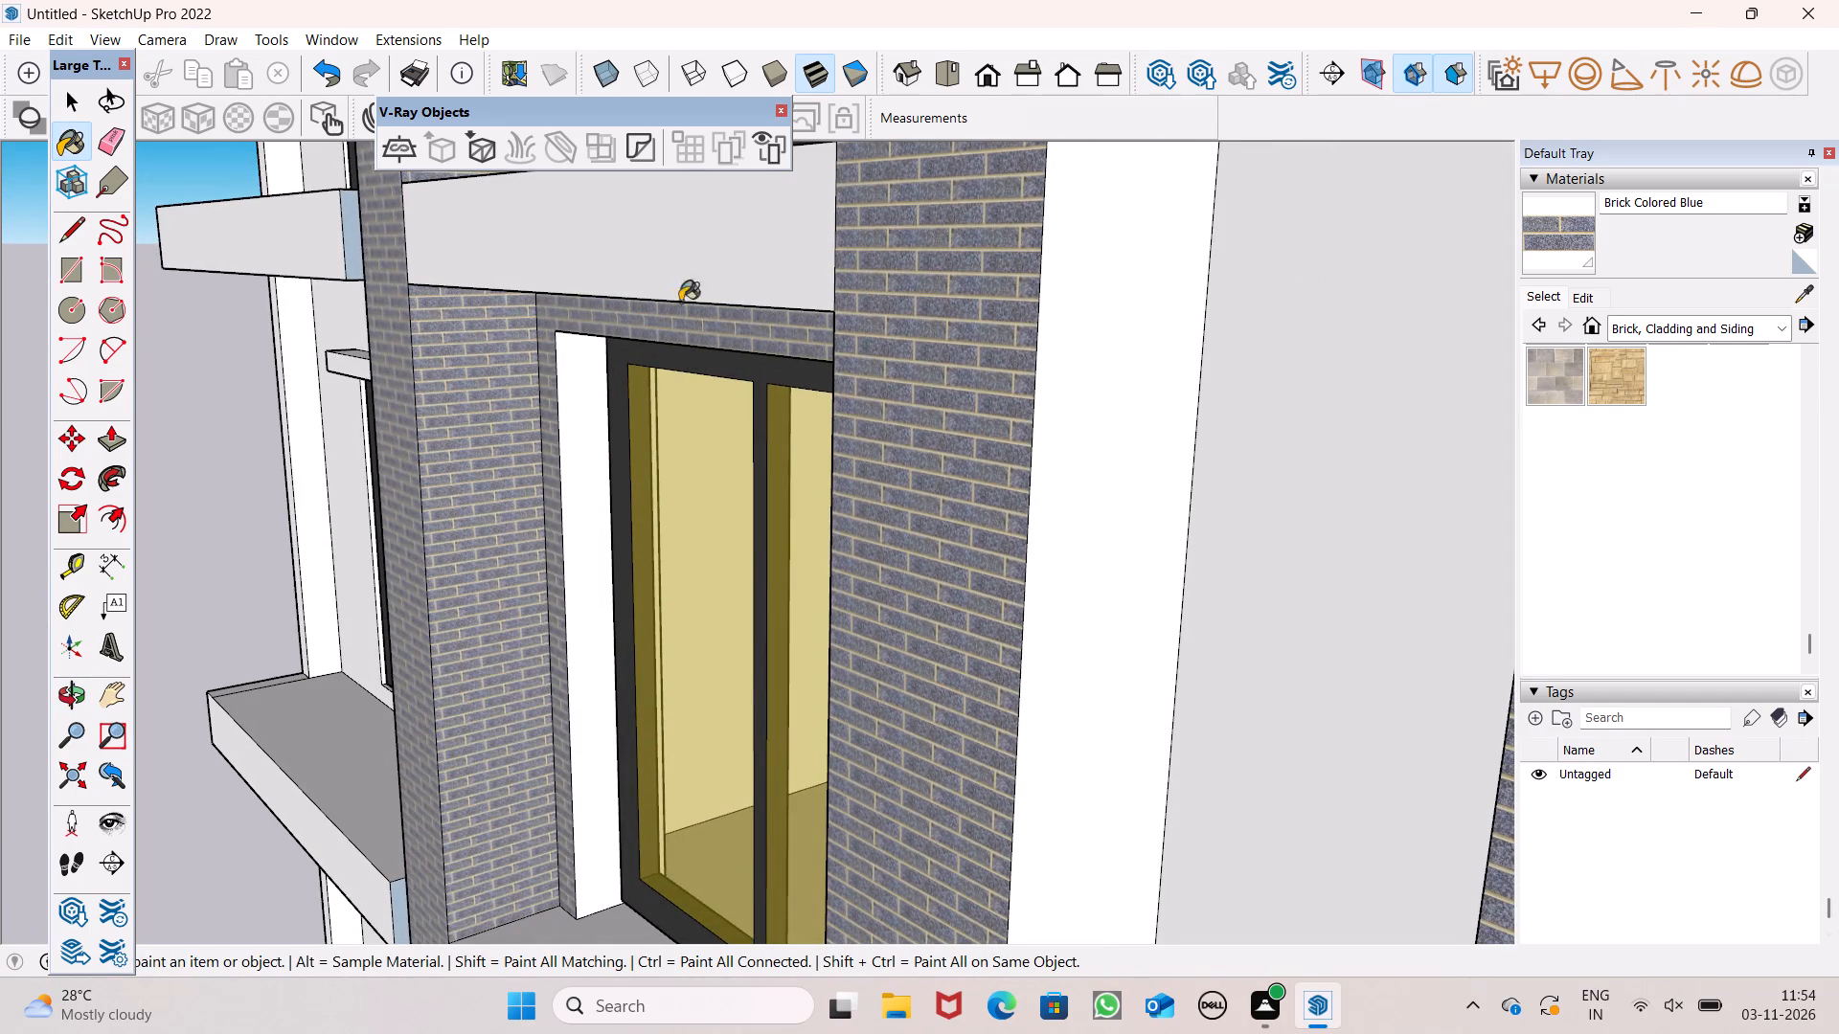
pyautogui.scroll(-6, 1056, 371)
pyautogui.scroll(6, 693, 477)
pyautogui.click(779, 505)
pyautogui.scroll(-4, 934, 472)
pyautogui.moveTo(1053, 486); pyautogui.dragTo(1099, 166, button='middle')
pyautogui.scroll(1, 1099, 166)
pyautogui.scroll(-7, 965, 419)
pyautogui.scroll(6, 892, 349)
pyautogui.click(931, 236)
# Apply Brick Colored Blue to the reveal above the upper-floor window just below the top floor in the left-hand bay.
pyautogui.scroll(-6, 1032, 389)
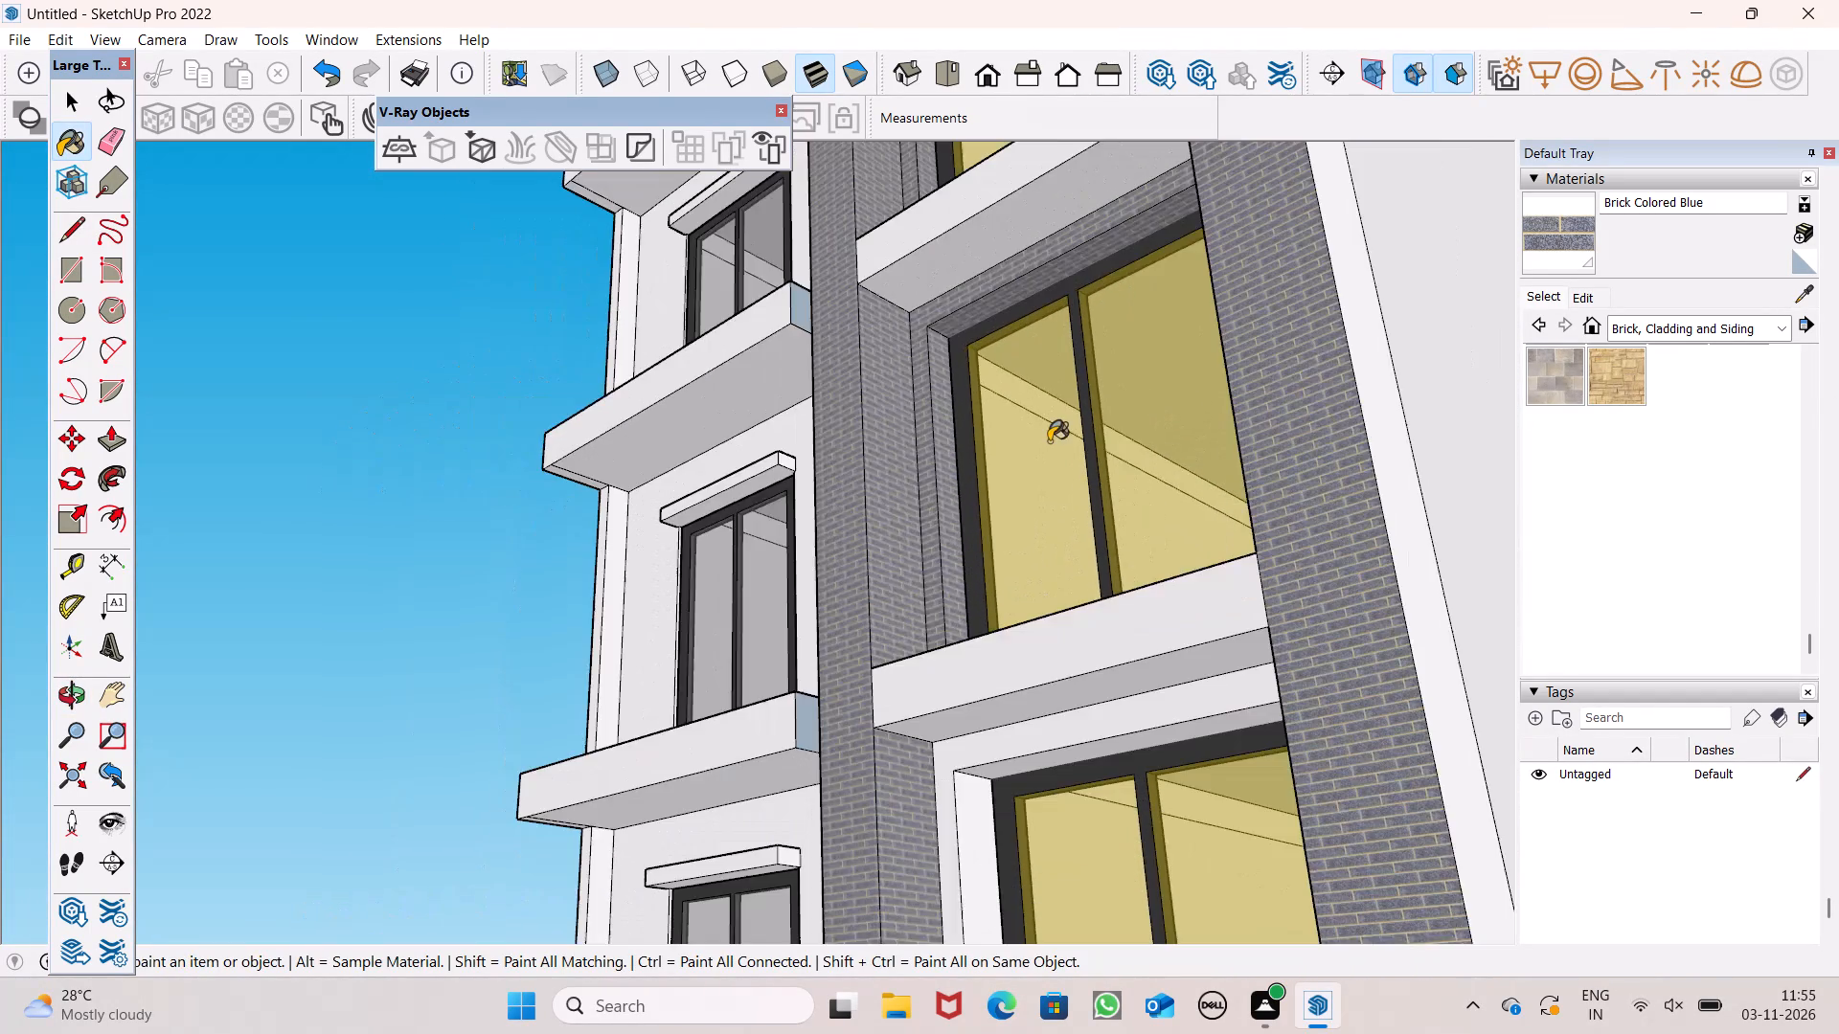
pyautogui.scroll(-7, 1073, 451)
pyautogui.moveTo(1213, 483); pyautogui.dragTo(1355, 552, button='middle')
pyautogui.scroll(11, 1078, 180)
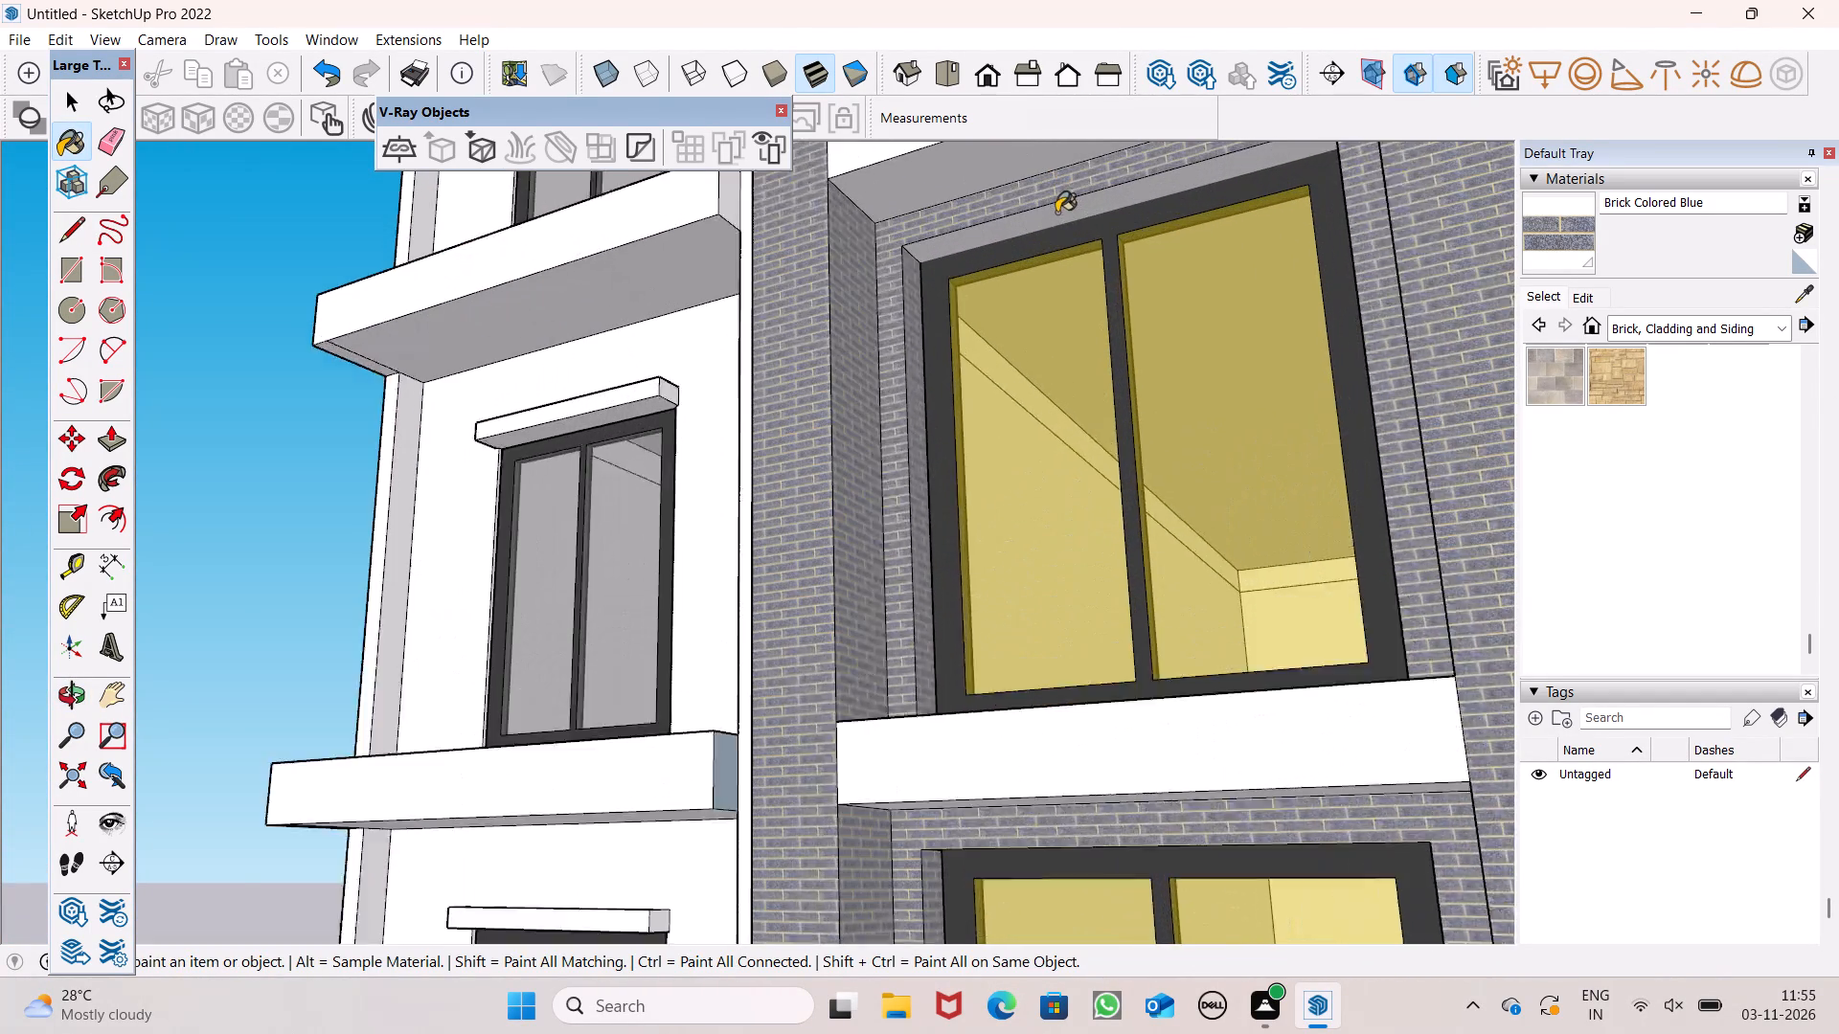
pyautogui.scroll(1, 1056, 213)
pyautogui.click(1057, 192)
pyautogui.click(1057, 209)
# Paint the wall surround and inner reveal of the top window in the left-hand bay with Brick Colored Blue.
pyautogui.scroll(-14, 969, 376)
pyautogui.moveTo(1071, 356); pyautogui.dragTo(1260, 579, button='middle')
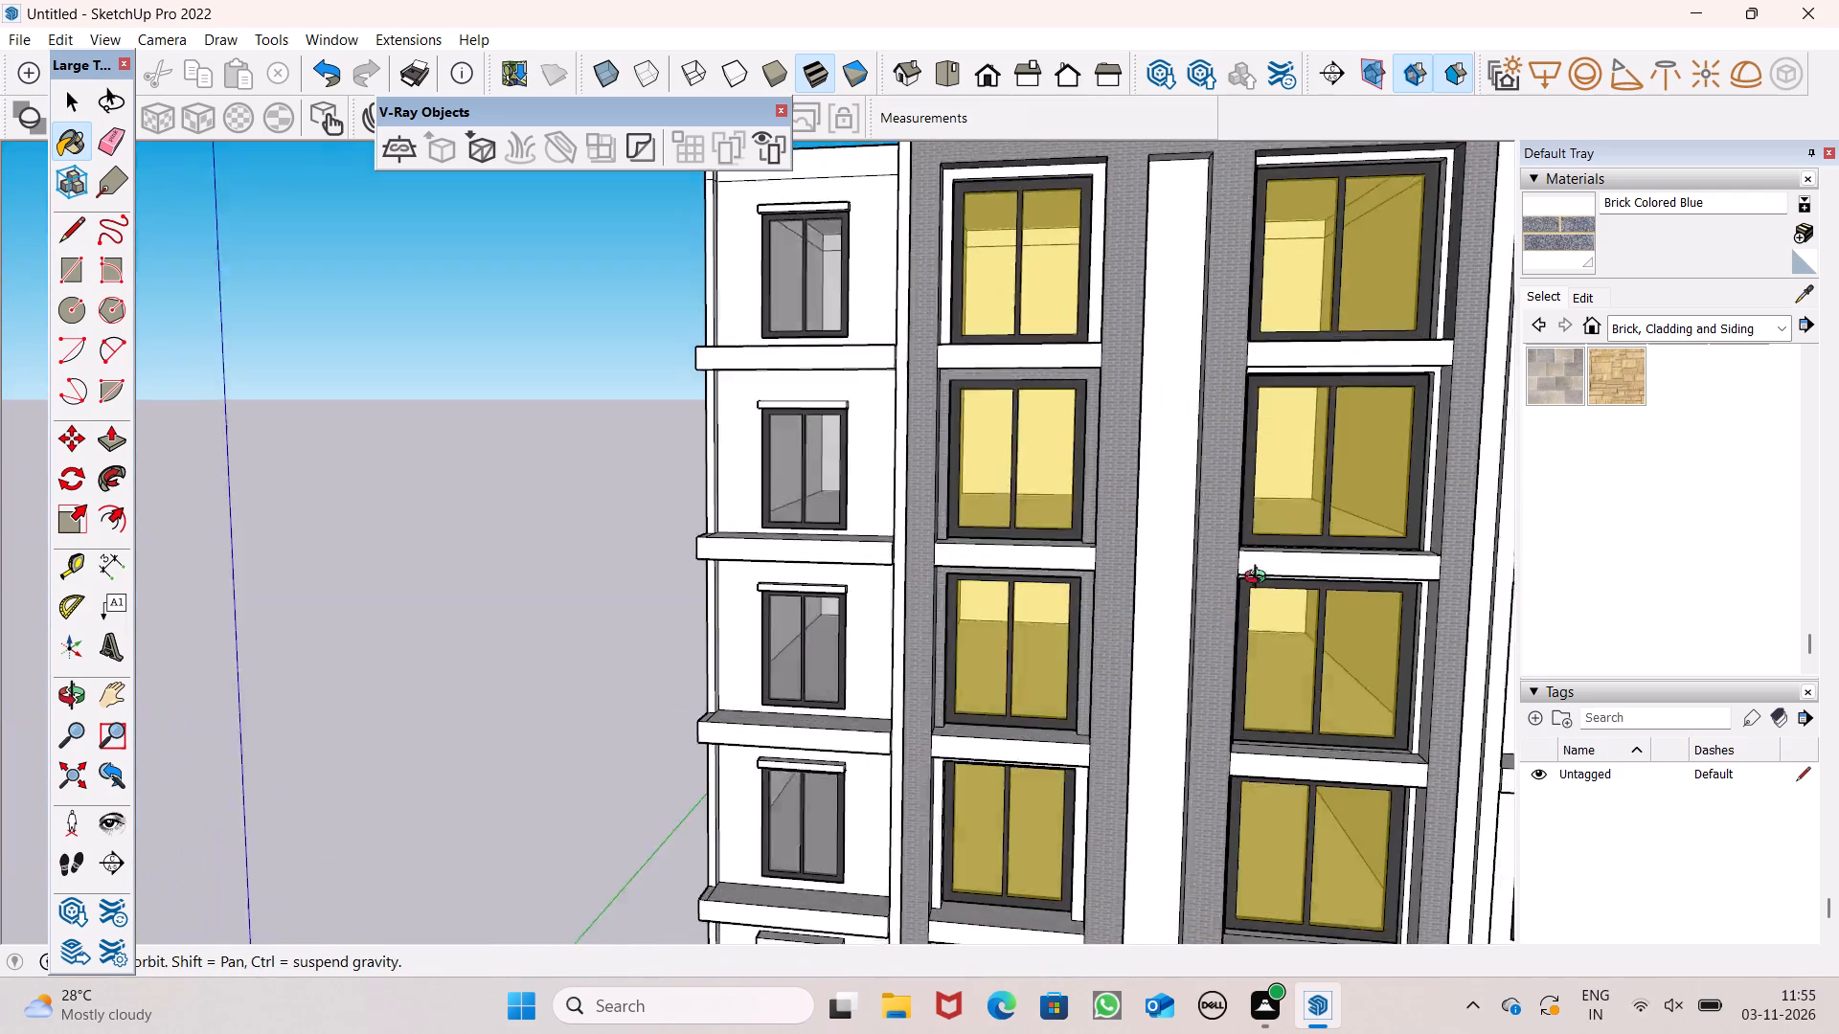
pyautogui.moveTo(1260, 579); pyautogui.dragTo(824, 523, button='middle')
pyautogui.scroll(1, 832, 551)
pyautogui.scroll(-5, 795, 415)
pyautogui.scroll(6, 791, 238)
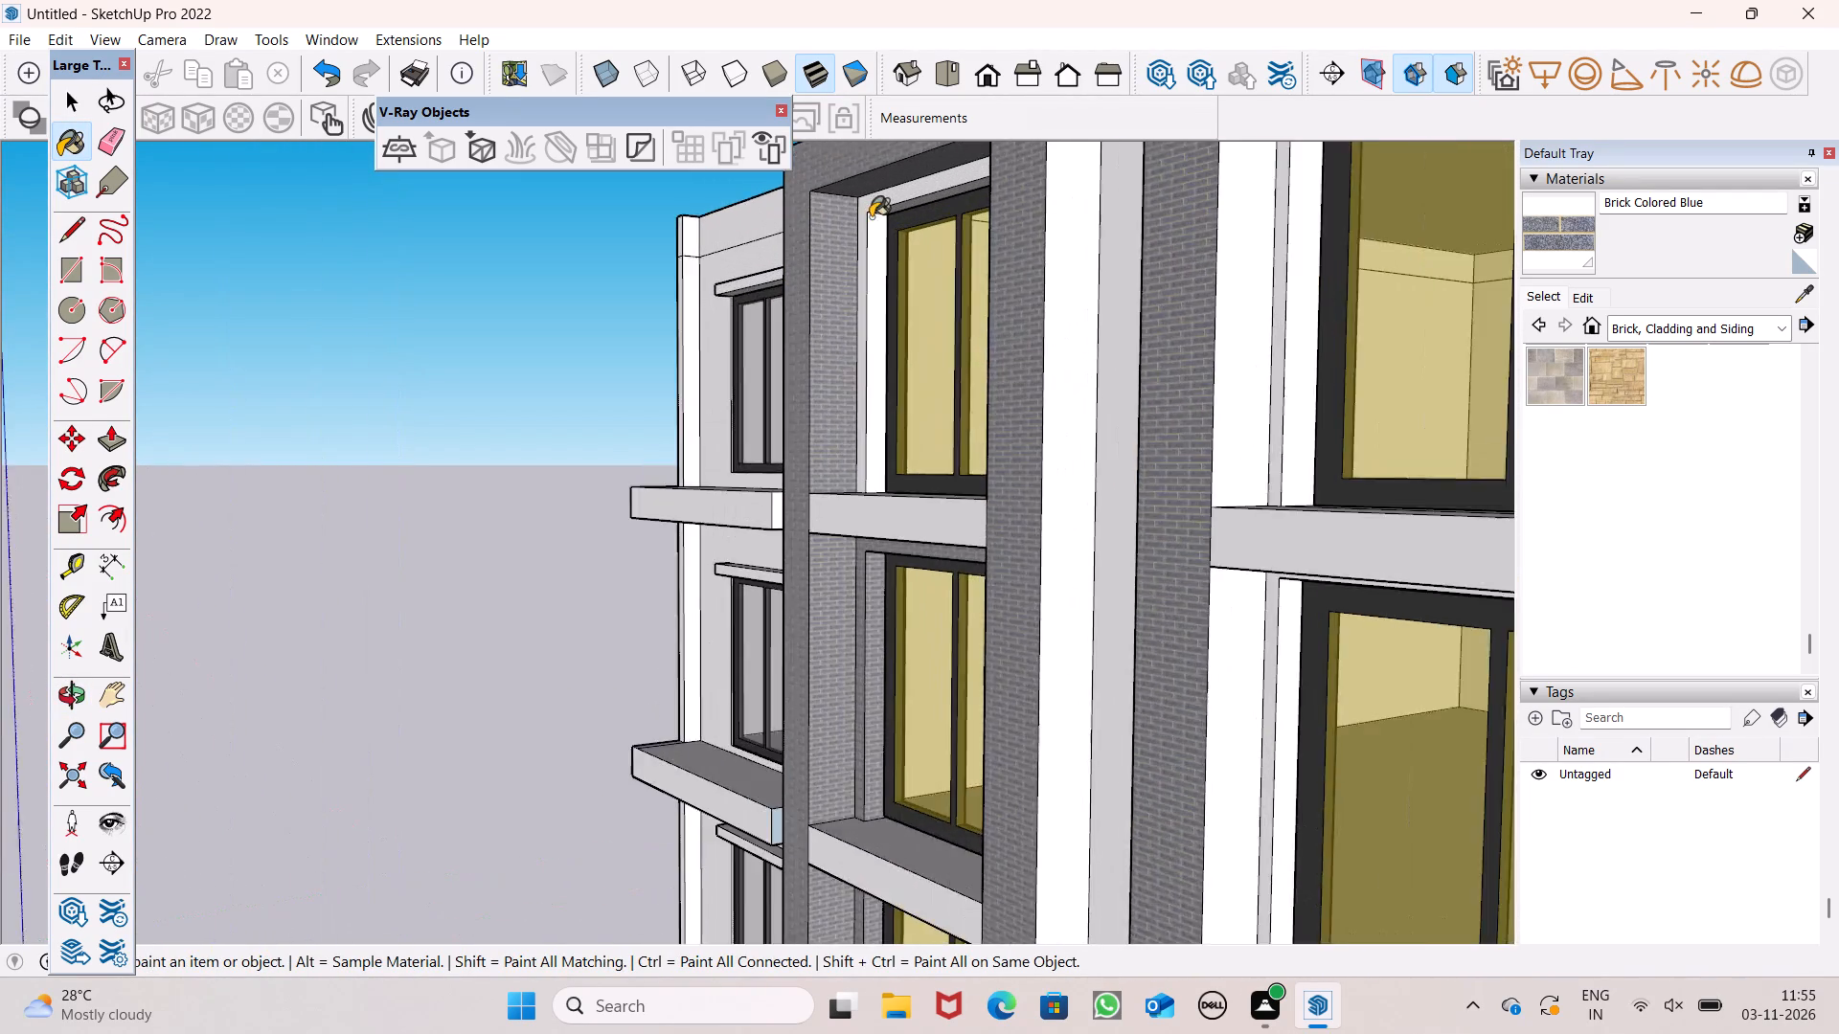
pyautogui.scroll(7, 871, 217)
pyautogui.click(907, 191)
pyautogui.scroll(7, 880, 230)
pyautogui.click(877, 215)
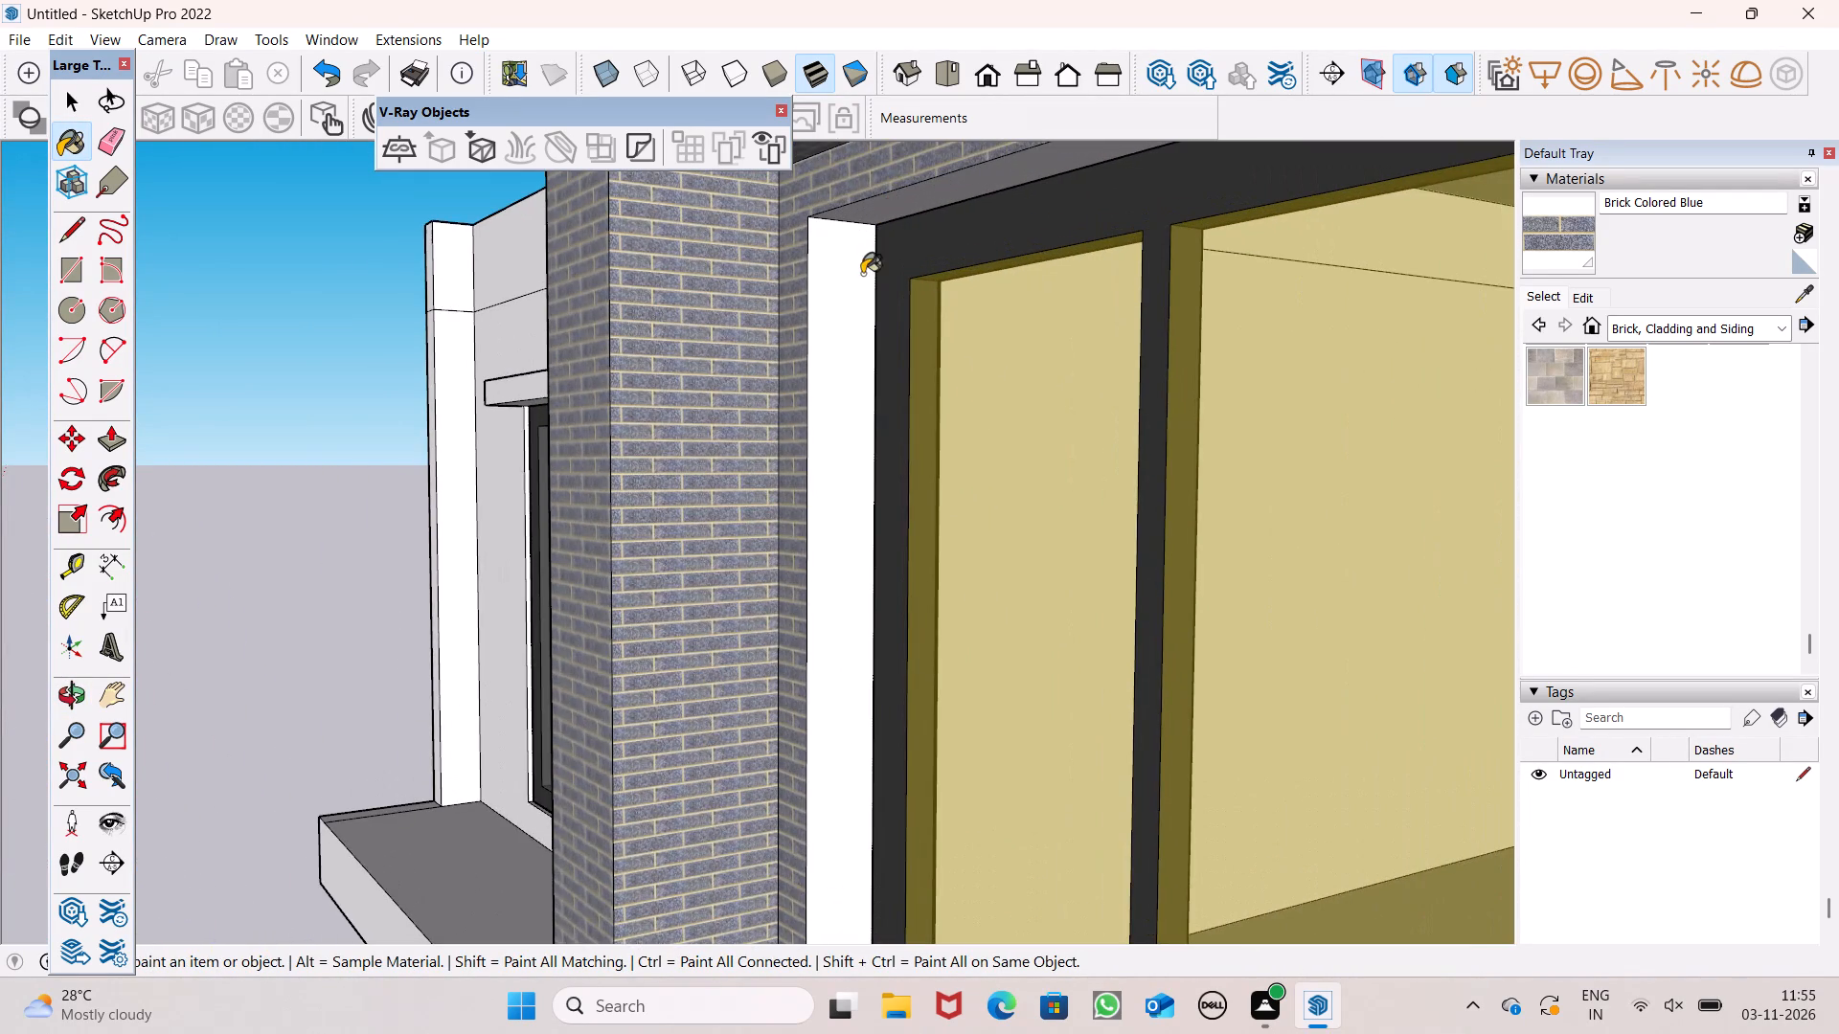
pyautogui.click(862, 274)
# Apply Brick Colored Blue to the opposite side reveal of the top window in the left-hand bay.
pyautogui.scroll(-4, 851, 264)
pyautogui.moveTo(777, 316); pyautogui.dragTo(1414, 315, button='middle')
pyautogui.scroll(1, 1416, 313)
pyautogui.scroll(-4, 1080, 310)
pyautogui.moveTo(1162, 383); pyautogui.dragTo(1243, 382, button='middle')
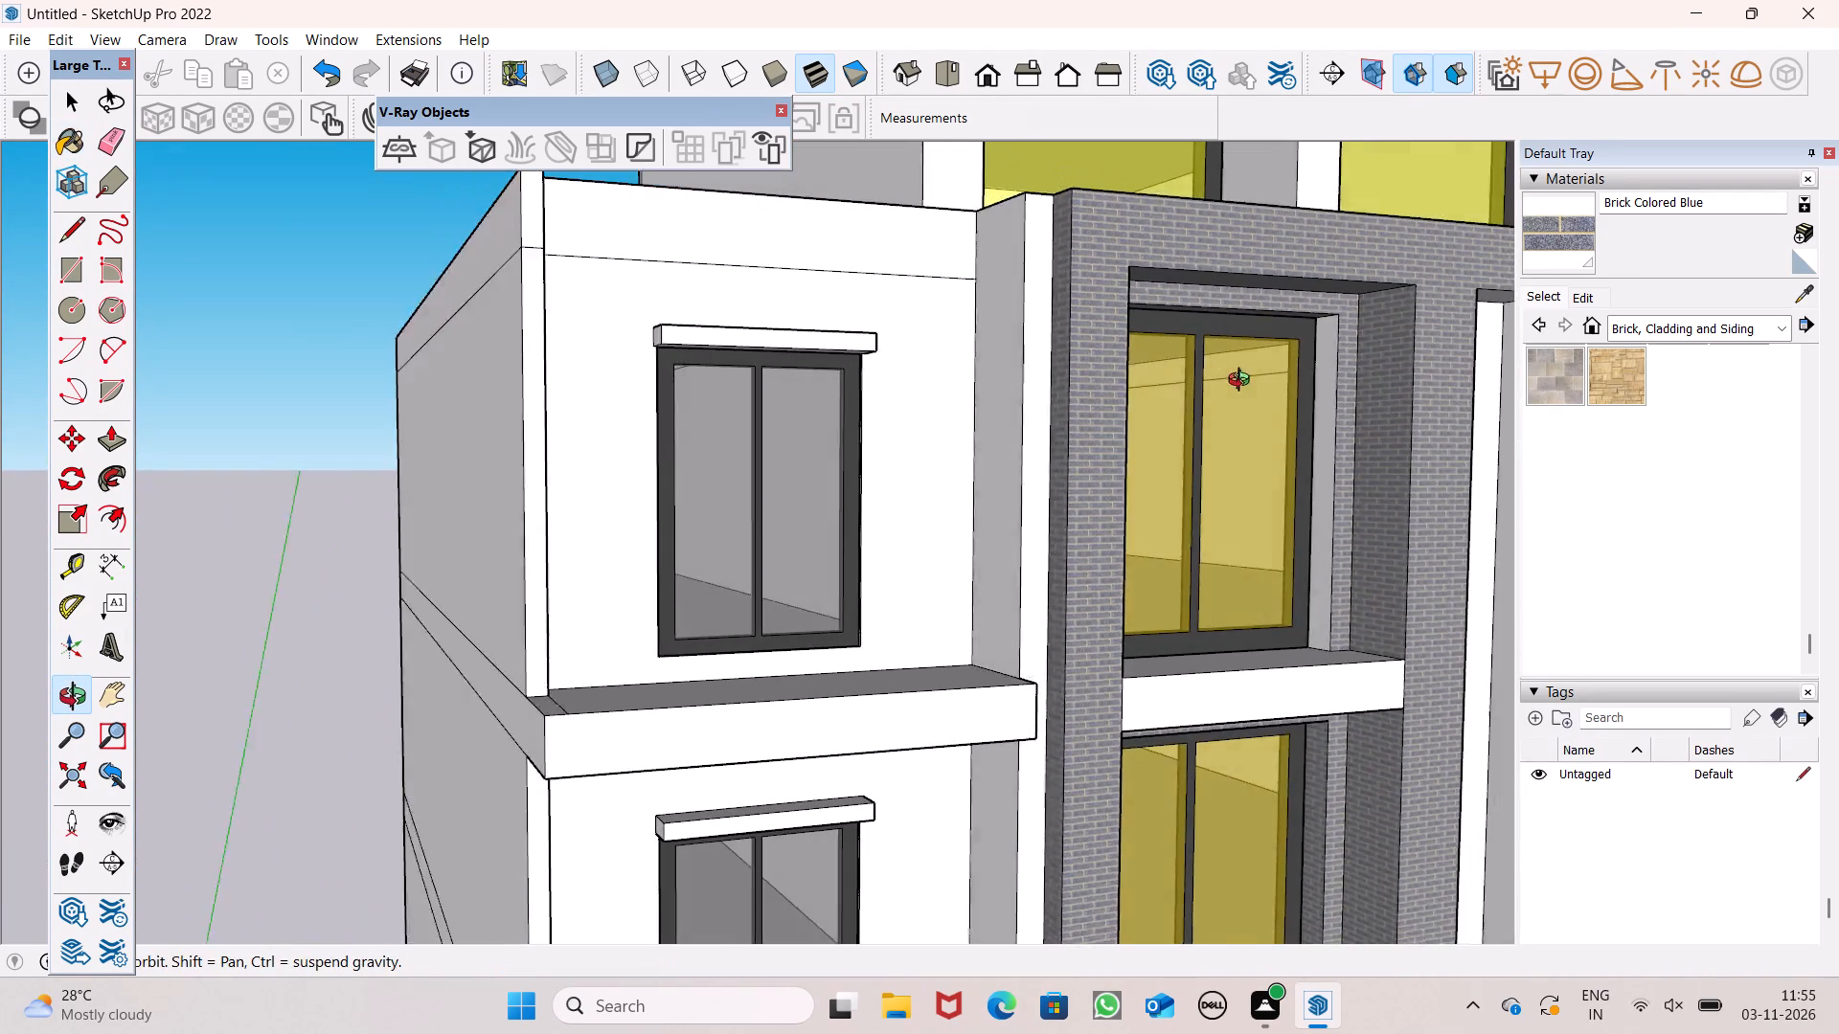
pyautogui.moveTo(1243, 382); pyautogui.dragTo(1281, 375, button='middle')
pyautogui.scroll(5, 1317, 416)
pyautogui.moveTo(1278, 451); pyautogui.dragTo(1265, 444)
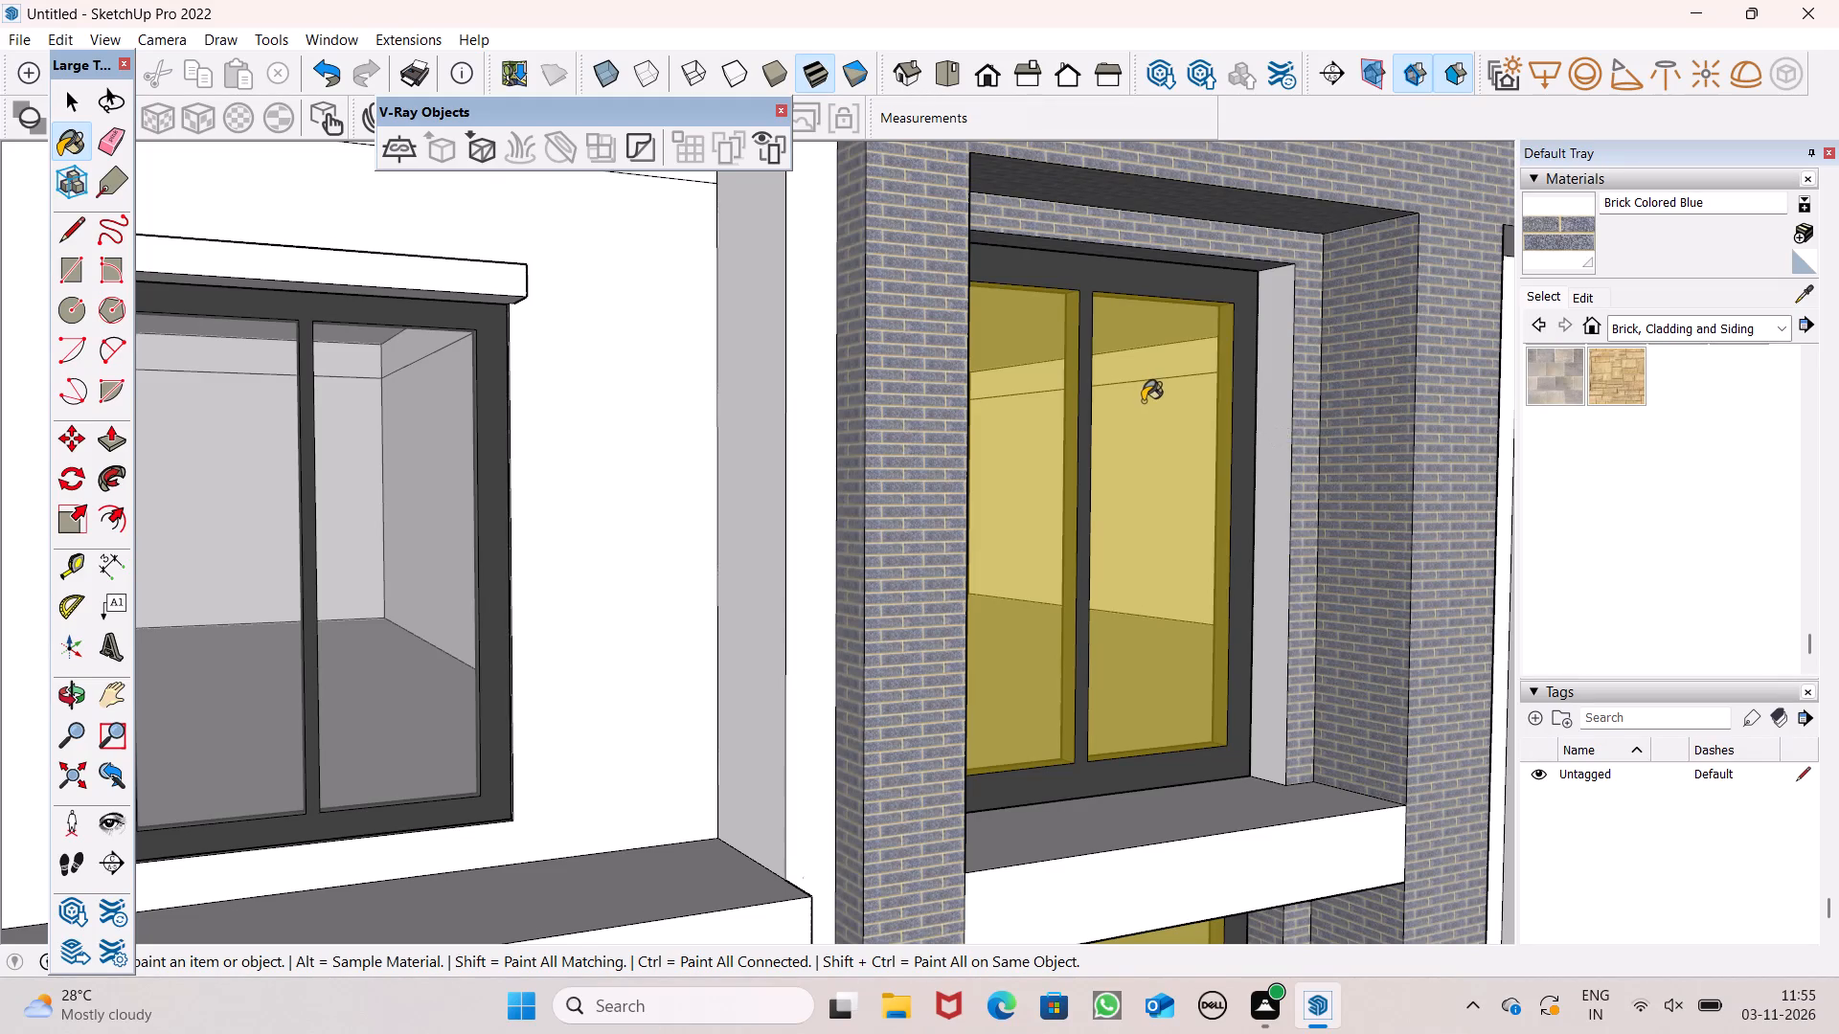
# Paint the recess side, reveals and wall surround of the top window in the right-hand bay with Brick Colored Blue.
pyautogui.scroll(-11, 1143, 401)
pyautogui.moveTo(1007, 445); pyautogui.dragTo(608, 499, button='middle')
pyautogui.scroll(1, 608, 495)
pyautogui.scroll(-4, 581, 413)
pyautogui.moveTo(1009, 487); pyautogui.dragTo(789, 426, button='middle')
pyautogui.scroll(1, 789, 426)
pyautogui.scroll(5, 897, 388)
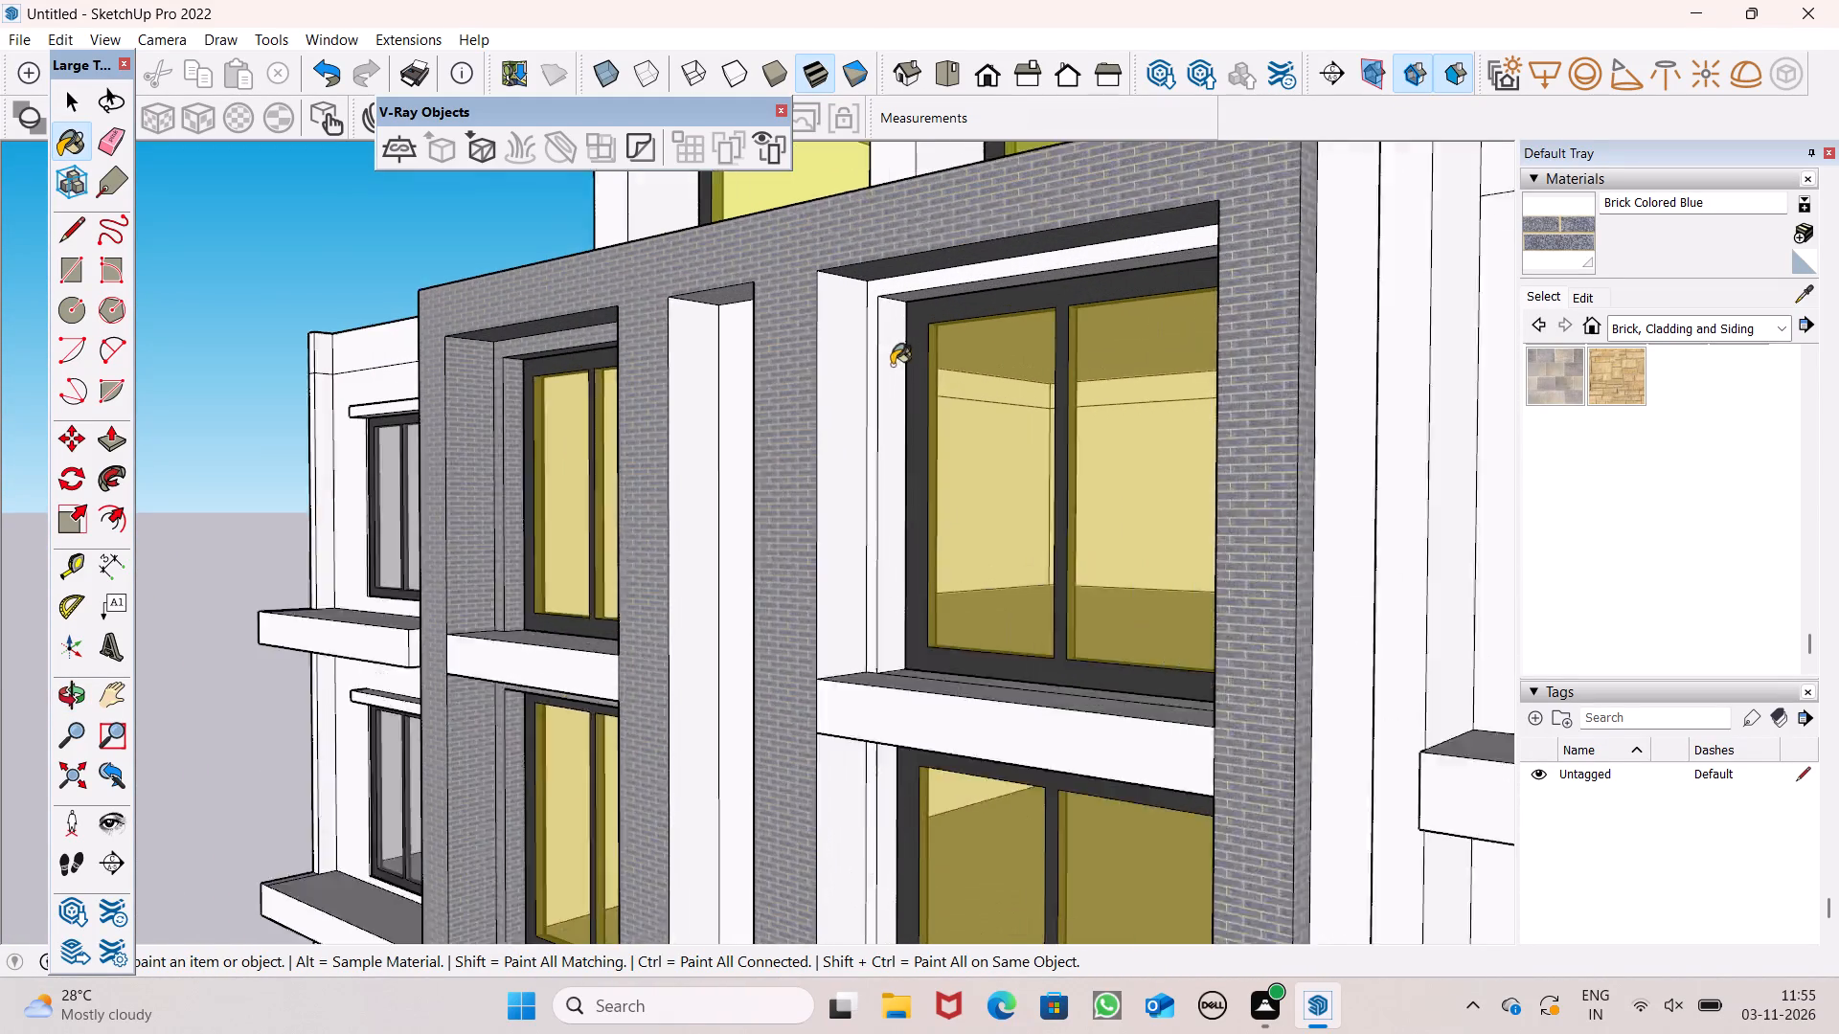
pyautogui.scroll(2, 892, 365)
pyautogui.click(875, 282)
pyautogui.click(891, 340)
pyautogui.click(838, 340)
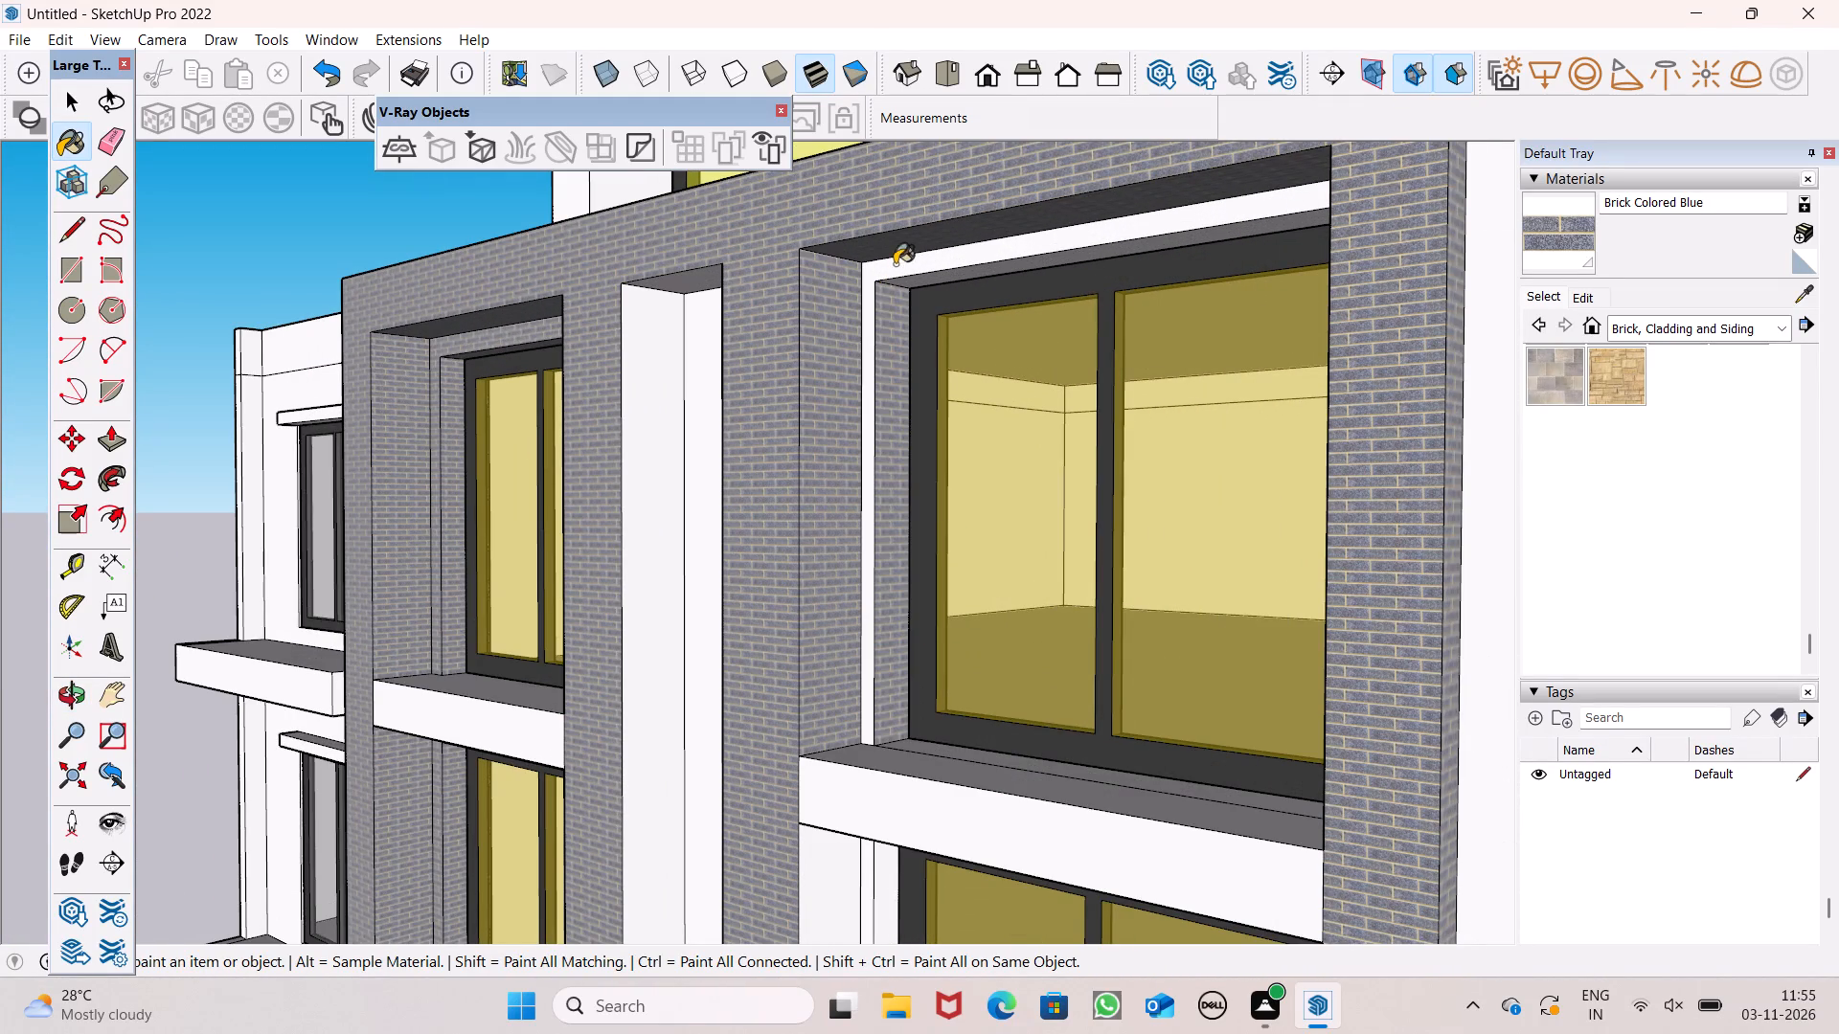
pyautogui.click(895, 263)
# Apply Brick Colored Blue to the opposite side reveal of the top window in the right-hand bay.
pyautogui.scroll(-3, 900, 271)
pyautogui.moveTo(778, 355); pyautogui.dragTo(1438, 374, button='middle')
pyautogui.scroll(4, 1267, 369)
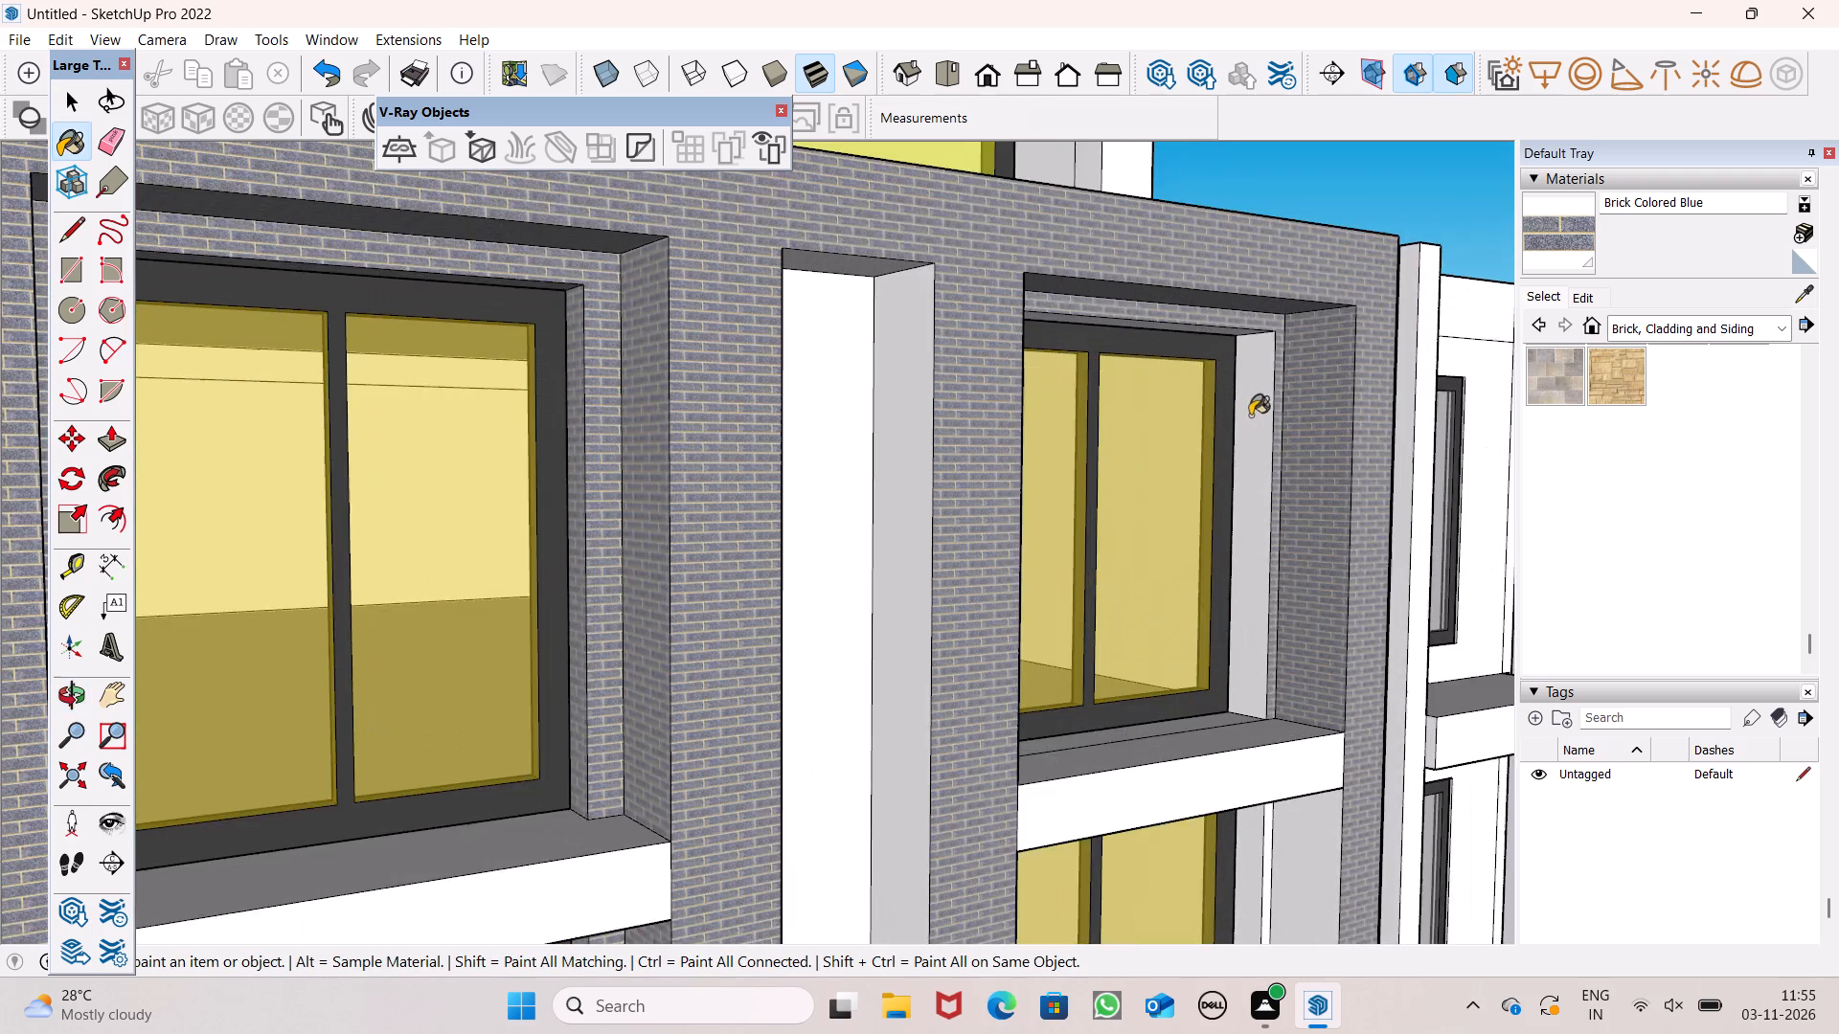
pyautogui.scroll(1, 1250, 416)
pyautogui.click(1250, 416)
# Paint the recess side, wall surround and reveal of the next window down in the right-hand bay with Brick Colored Blue.
pyautogui.moveTo(1250, 550); pyautogui.dragTo(1059, 613, button='middle')
pyautogui.scroll(-5, 802, 414)
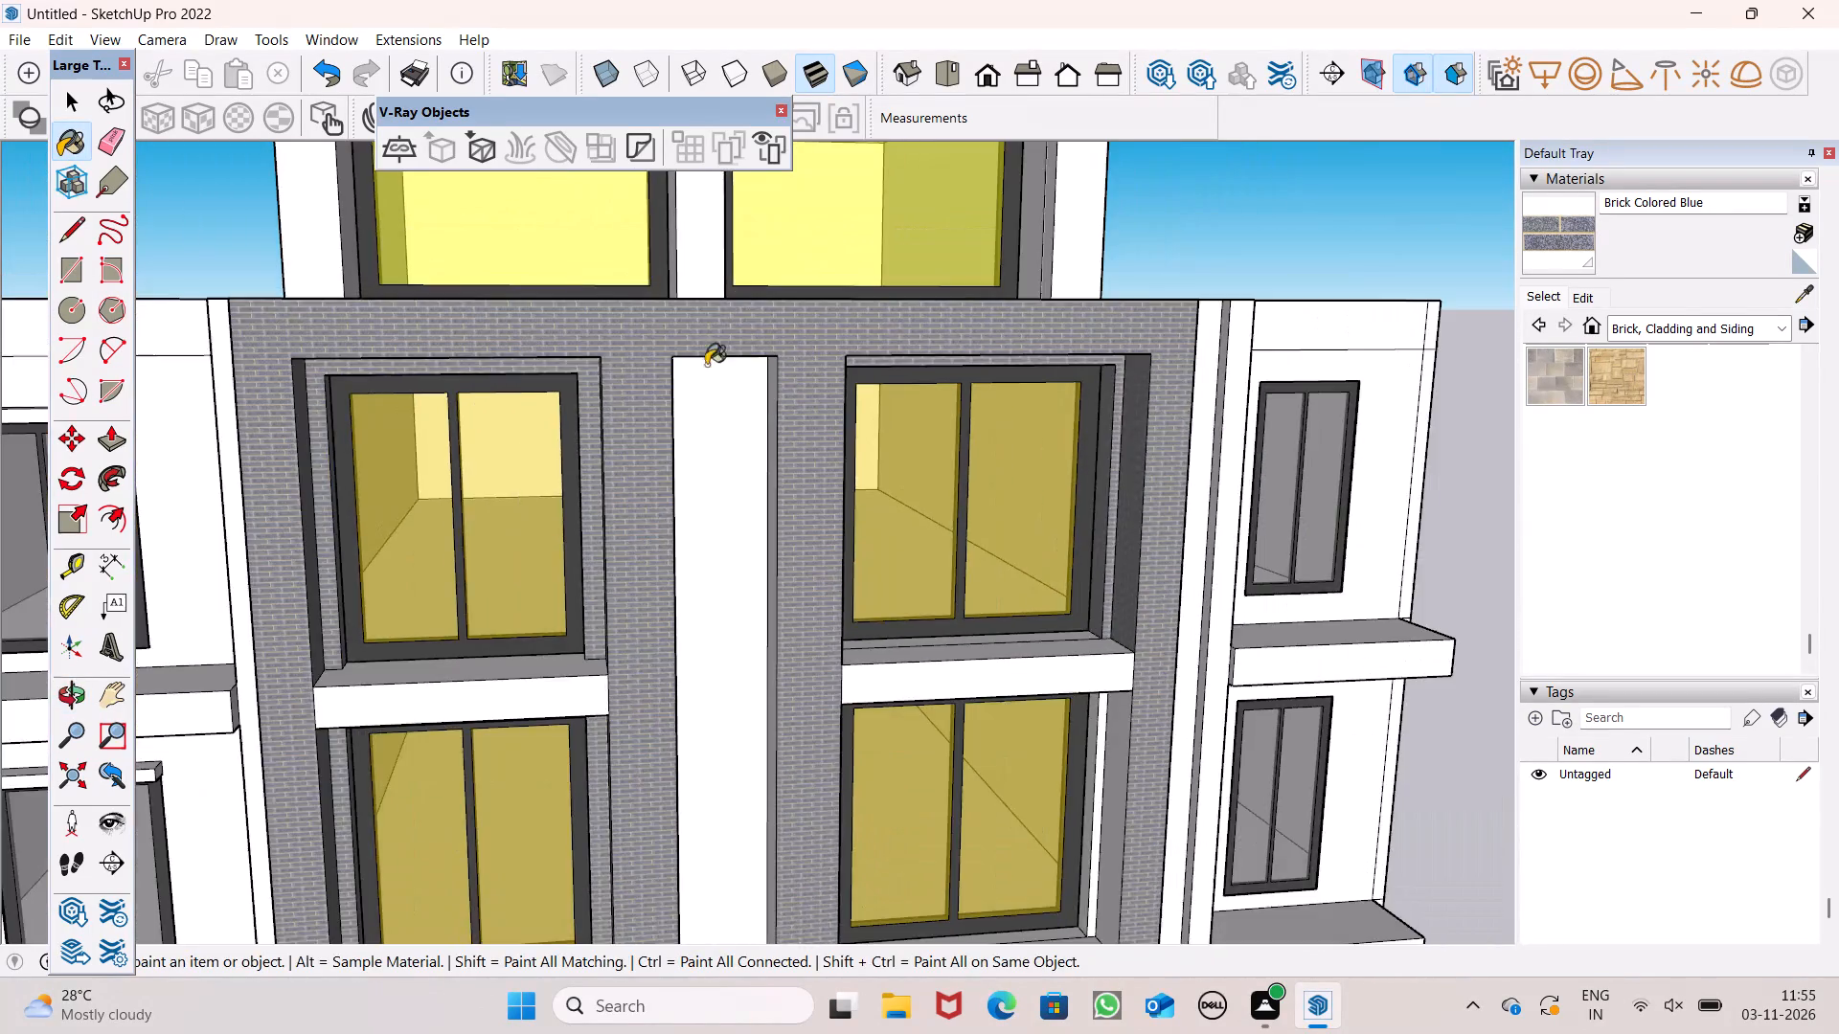
pyautogui.scroll(-5, 706, 365)
pyautogui.scroll(1, 954, 701)
pyautogui.moveTo(954, 701); pyautogui.dragTo(692, 622, button='middle')
pyautogui.scroll(7, 717, 687)
pyautogui.scroll(-6, 967, 503)
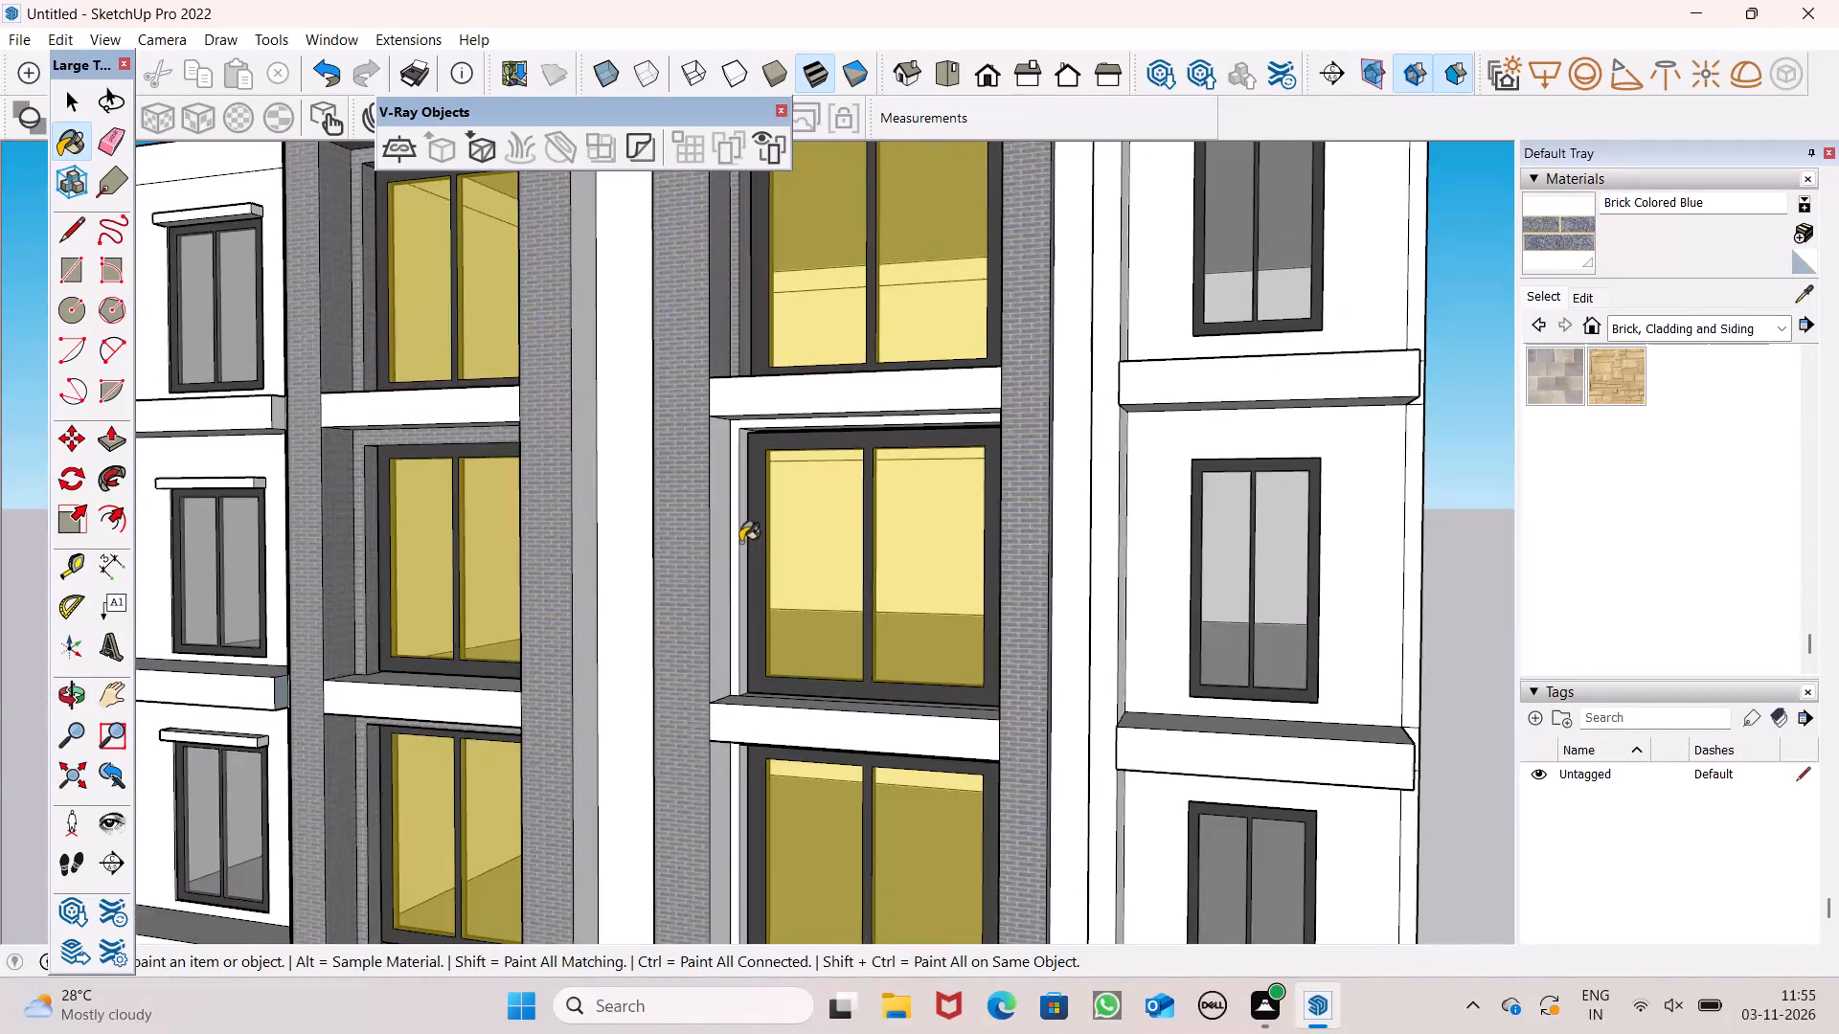
pyautogui.scroll(6, 740, 542)
pyautogui.click(734, 533)
pyautogui.click(699, 500)
pyautogui.scroll(1, 753, 449)
pyautogui.moveTo(753, 449); pyautogui.dragTo(637, 519, button='middle')
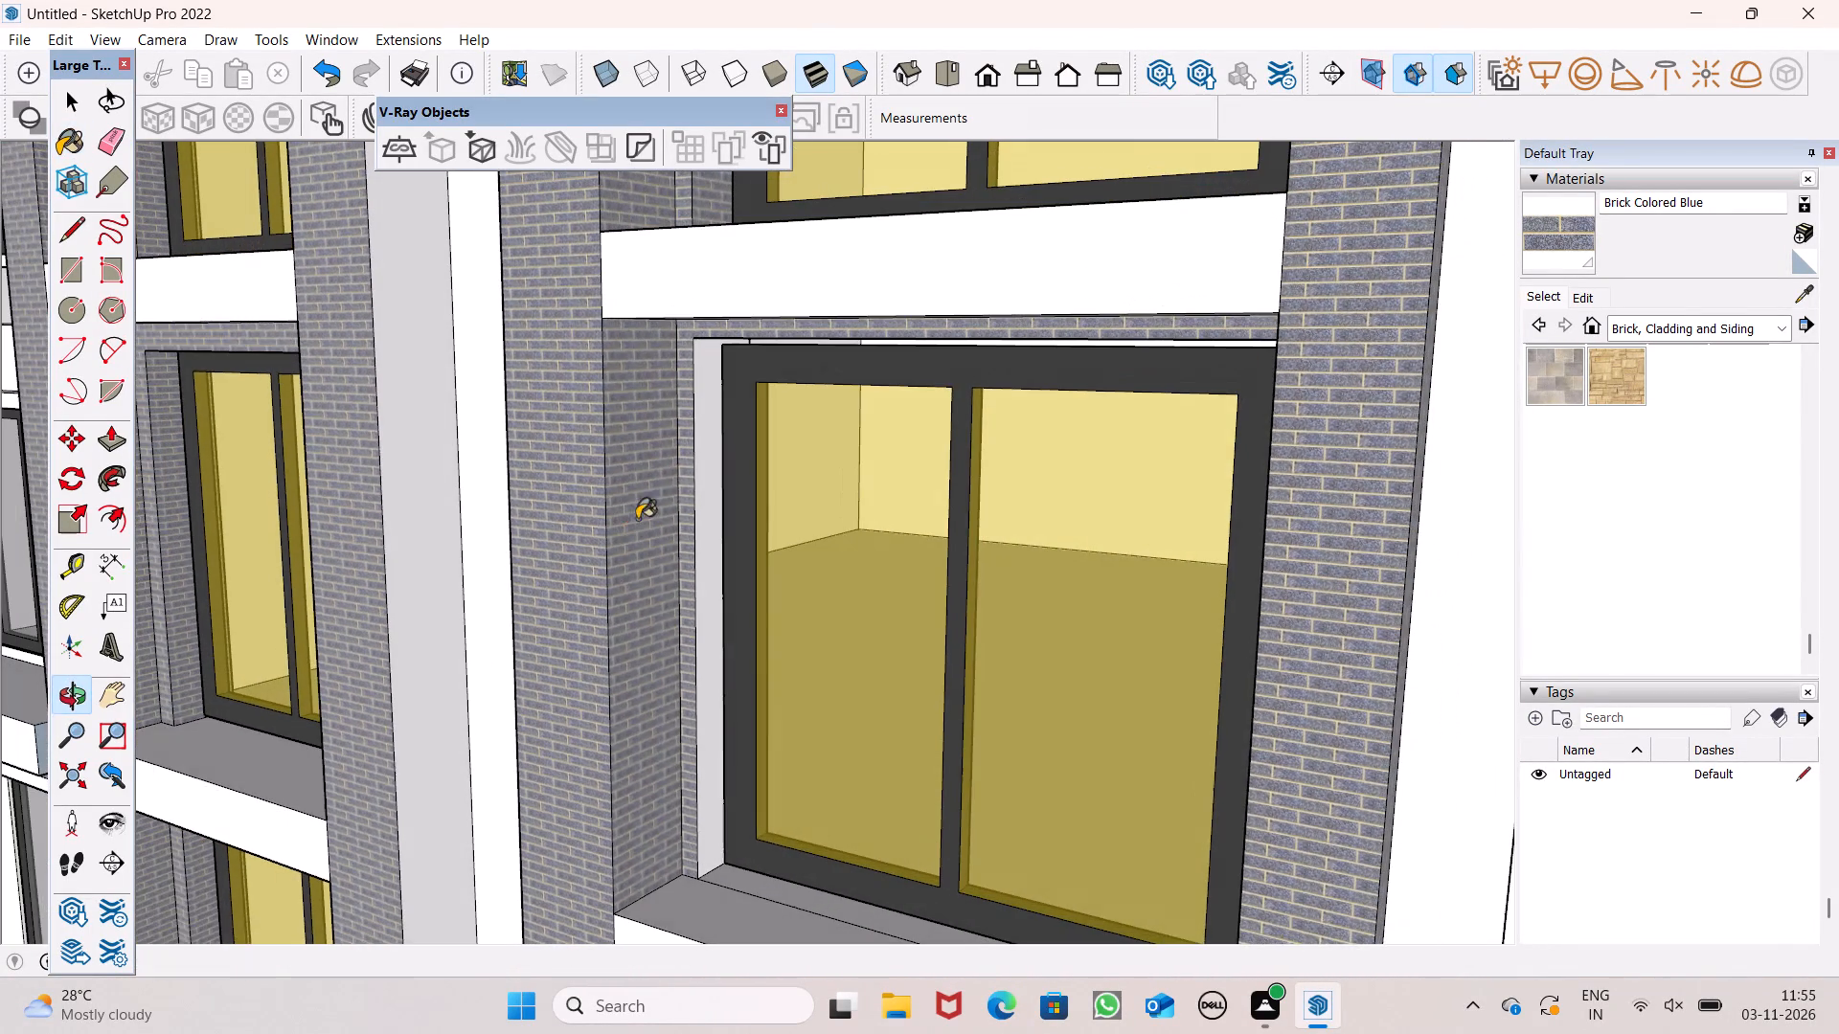
pyautogui.click(699, 481)
# Scale that right-hand bay window frame upward by about 1.01 along the blue axis to close the gap beneath the surround.
pyautogui.scroll(-3, 762, 319)
pyautogui.scroll(6, 807, 373)
pyautogui.press('space')
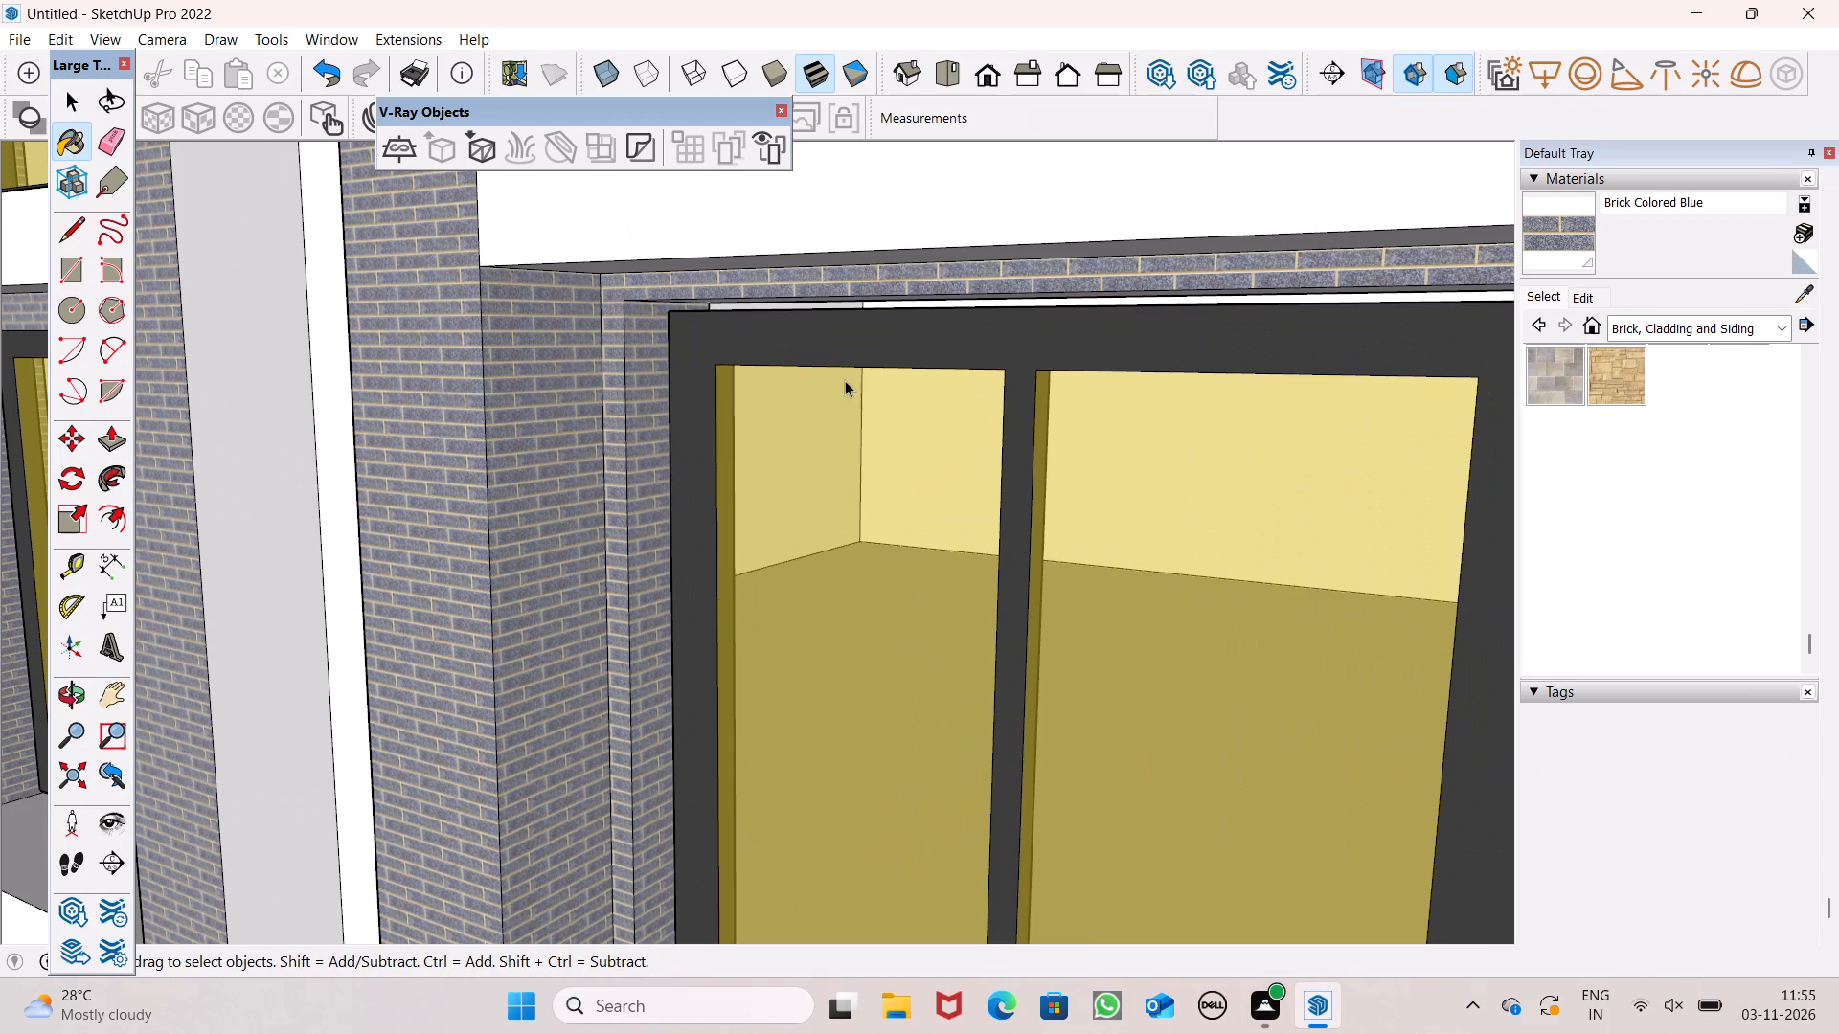
pyautogui.click(845, 380)
pyautogui.moveTo(991, 454); pyautogui.dragTo(1061, 493, button='middle')
pyautogui.scroll(1, 1061, 493)
pyautogui.moveTo(1283, 515); pyautogui.dragTo(1180, 493, button='middle')
pyautogui.scroll(1, 1173, 490)
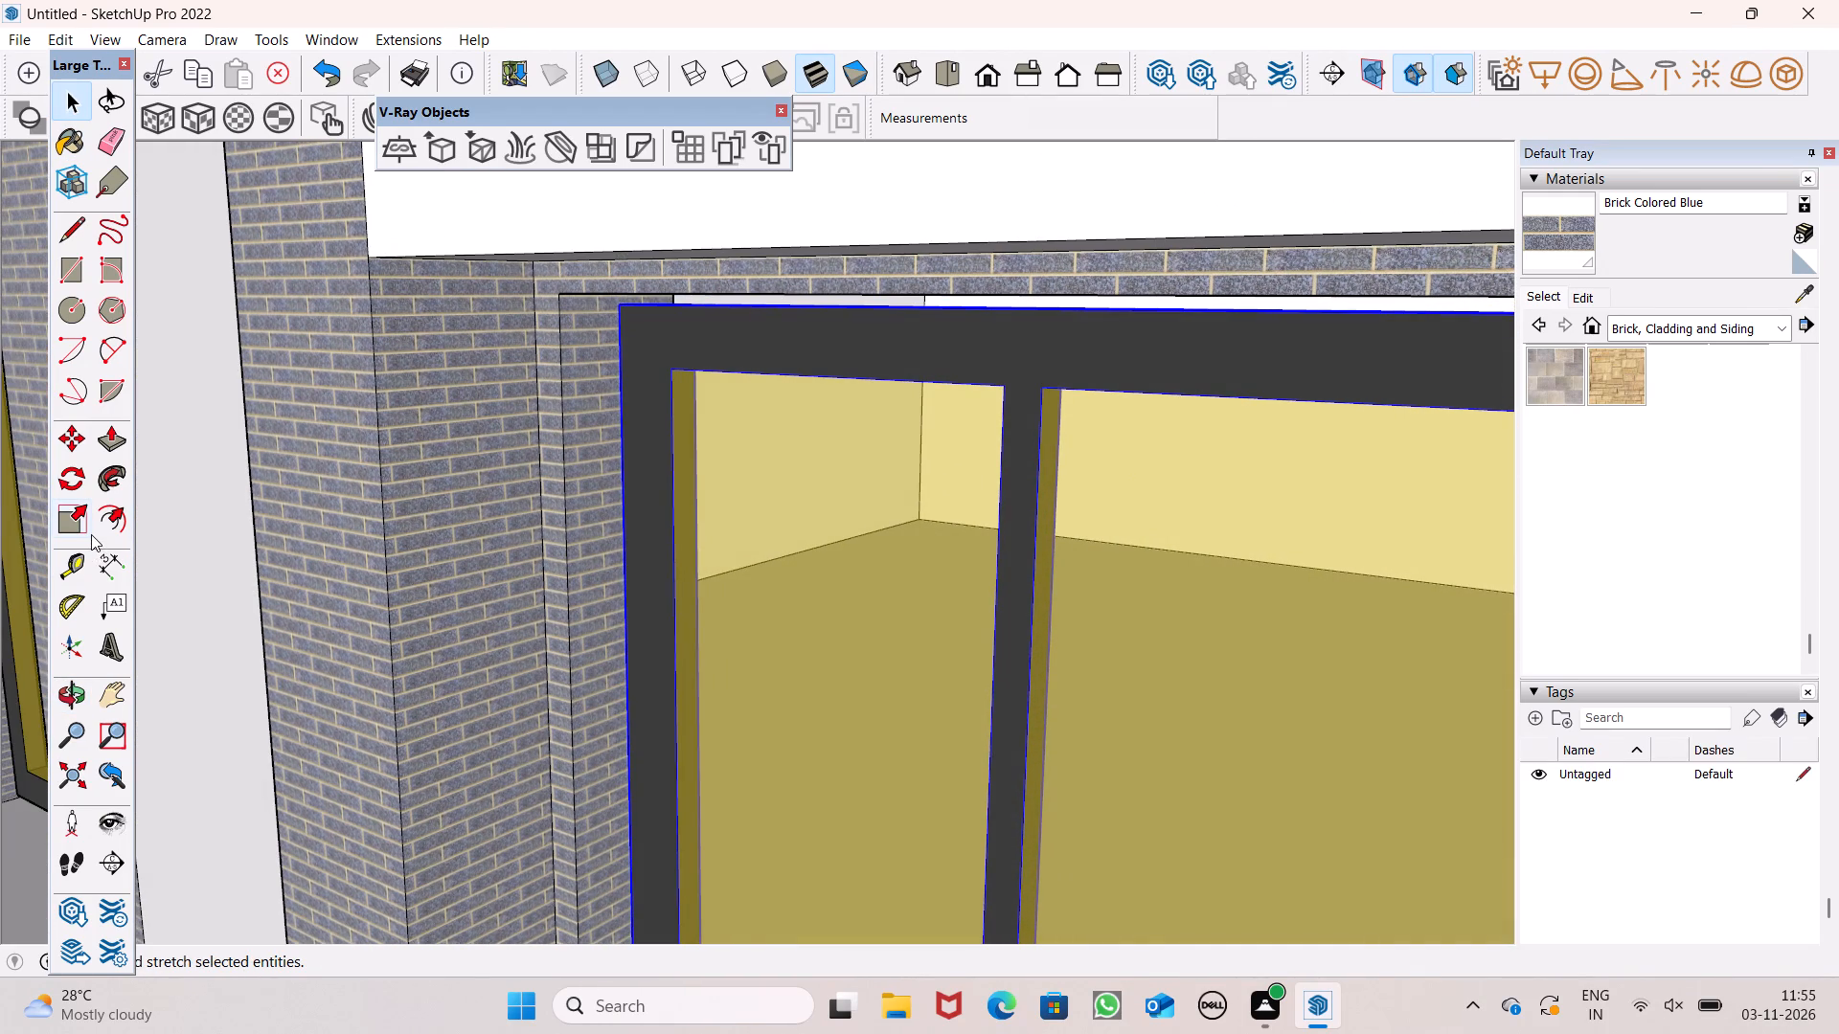
pyautogui.click(79, 531)
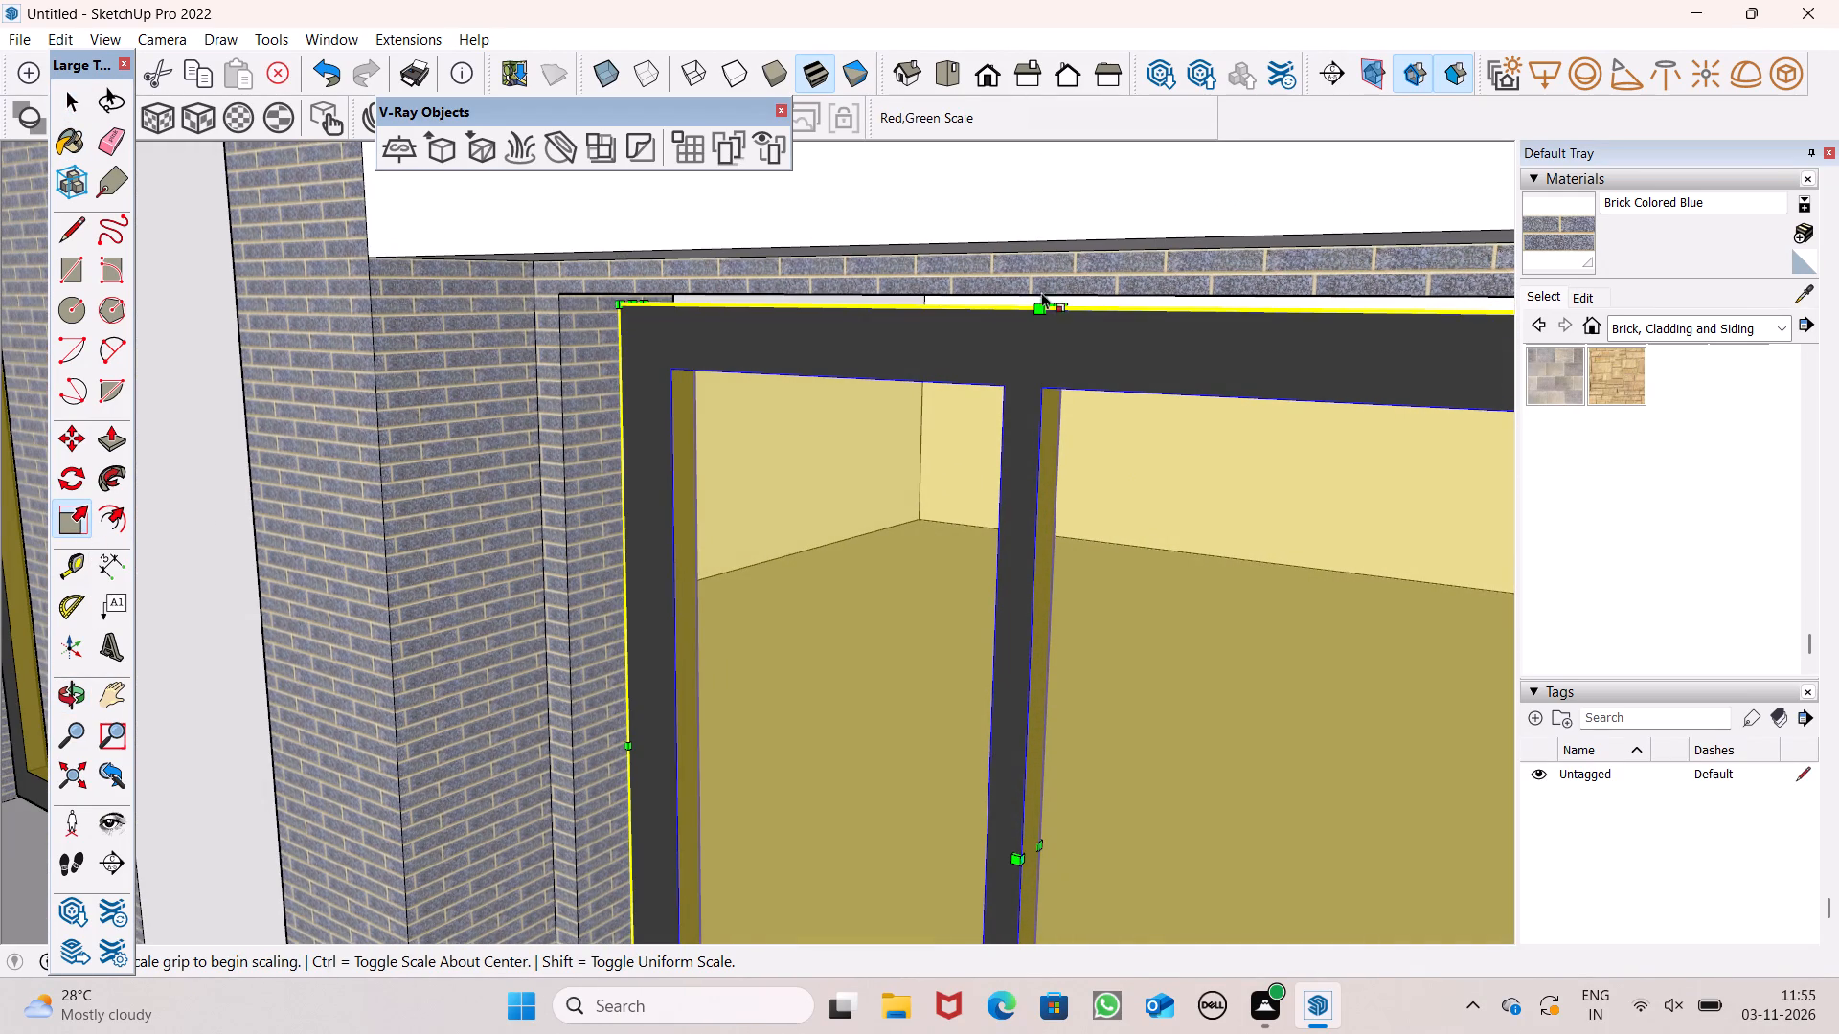
pyautogui.scroll(5, 1126, 296)
pyautogui.moveTo(1011, 315); pyautogui.dragTo(1008, 288)
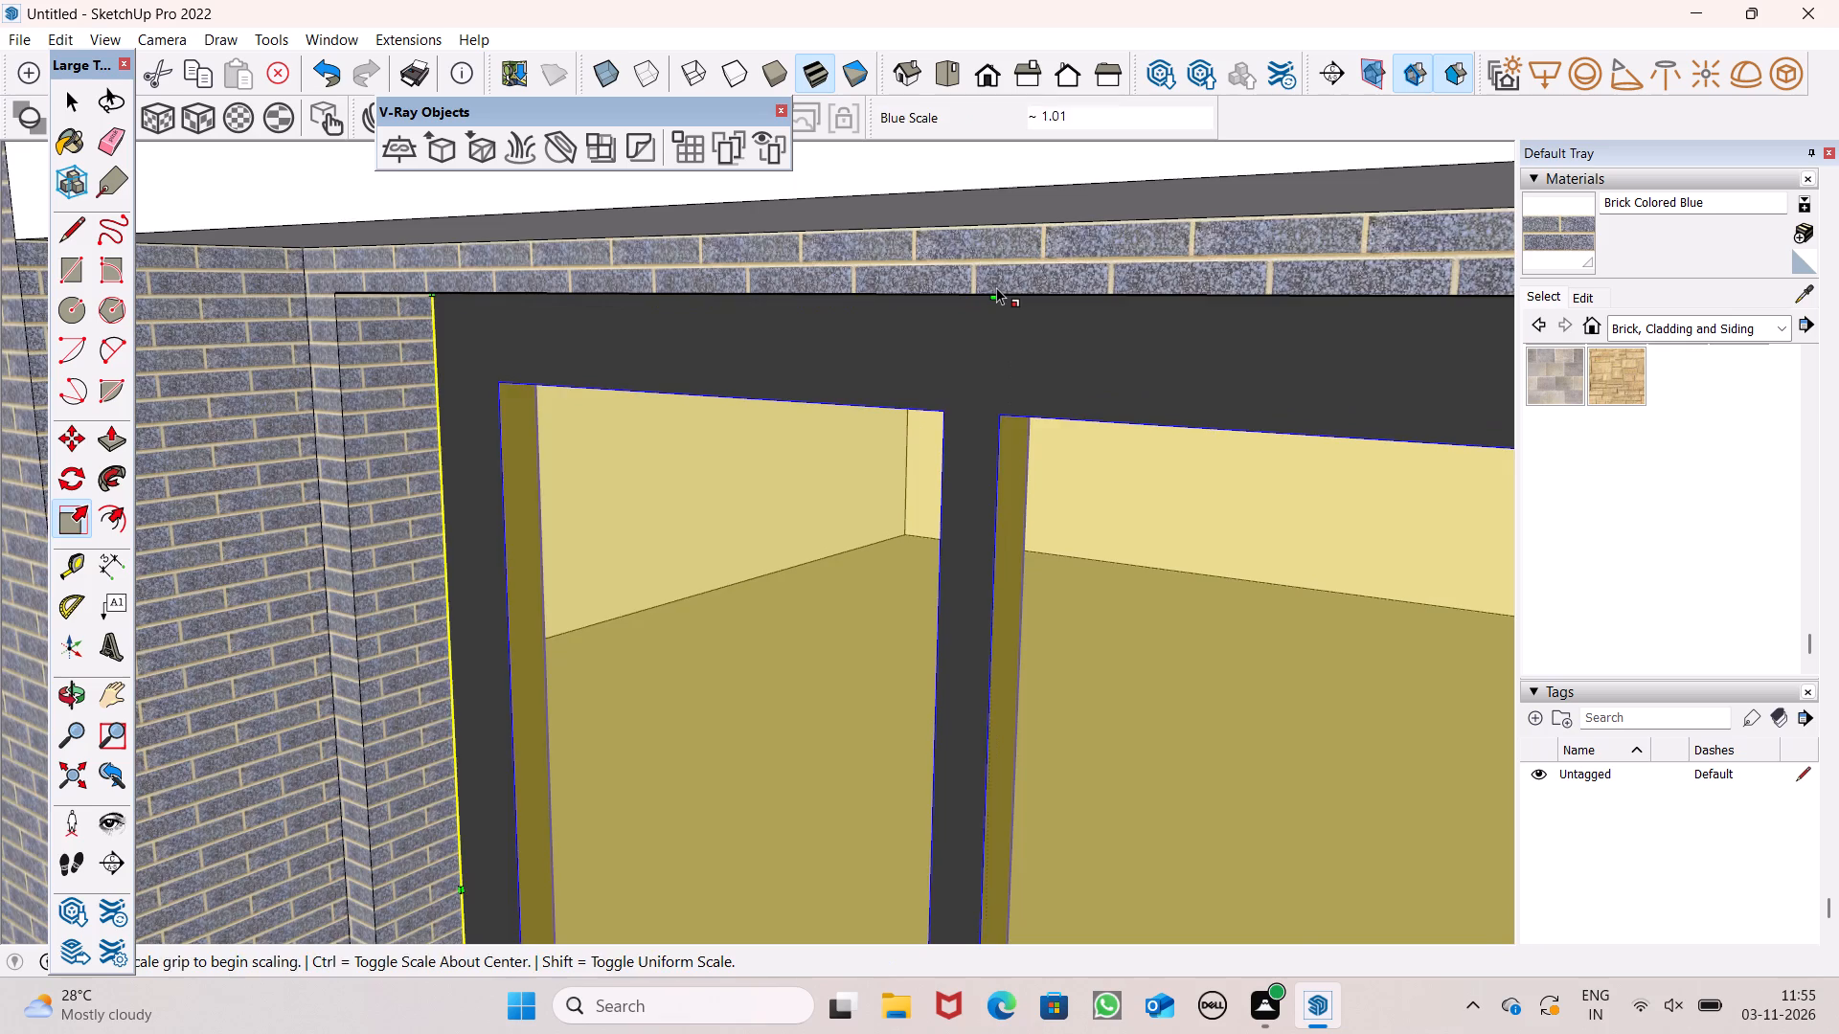
pyautogui.press('space')
pyautogui.scroll(-12, 996, 287)
pyautogui.moveTo(1077, 379); pyautogui.dragTo(1234, 326, button='middle')
pyautogui.press('space')
pyautogui.scroll(-4, 1099, 265)
pyautogui.moveTo(1157, 376); pyautogui.dragTo(1249, 411, button='middle')
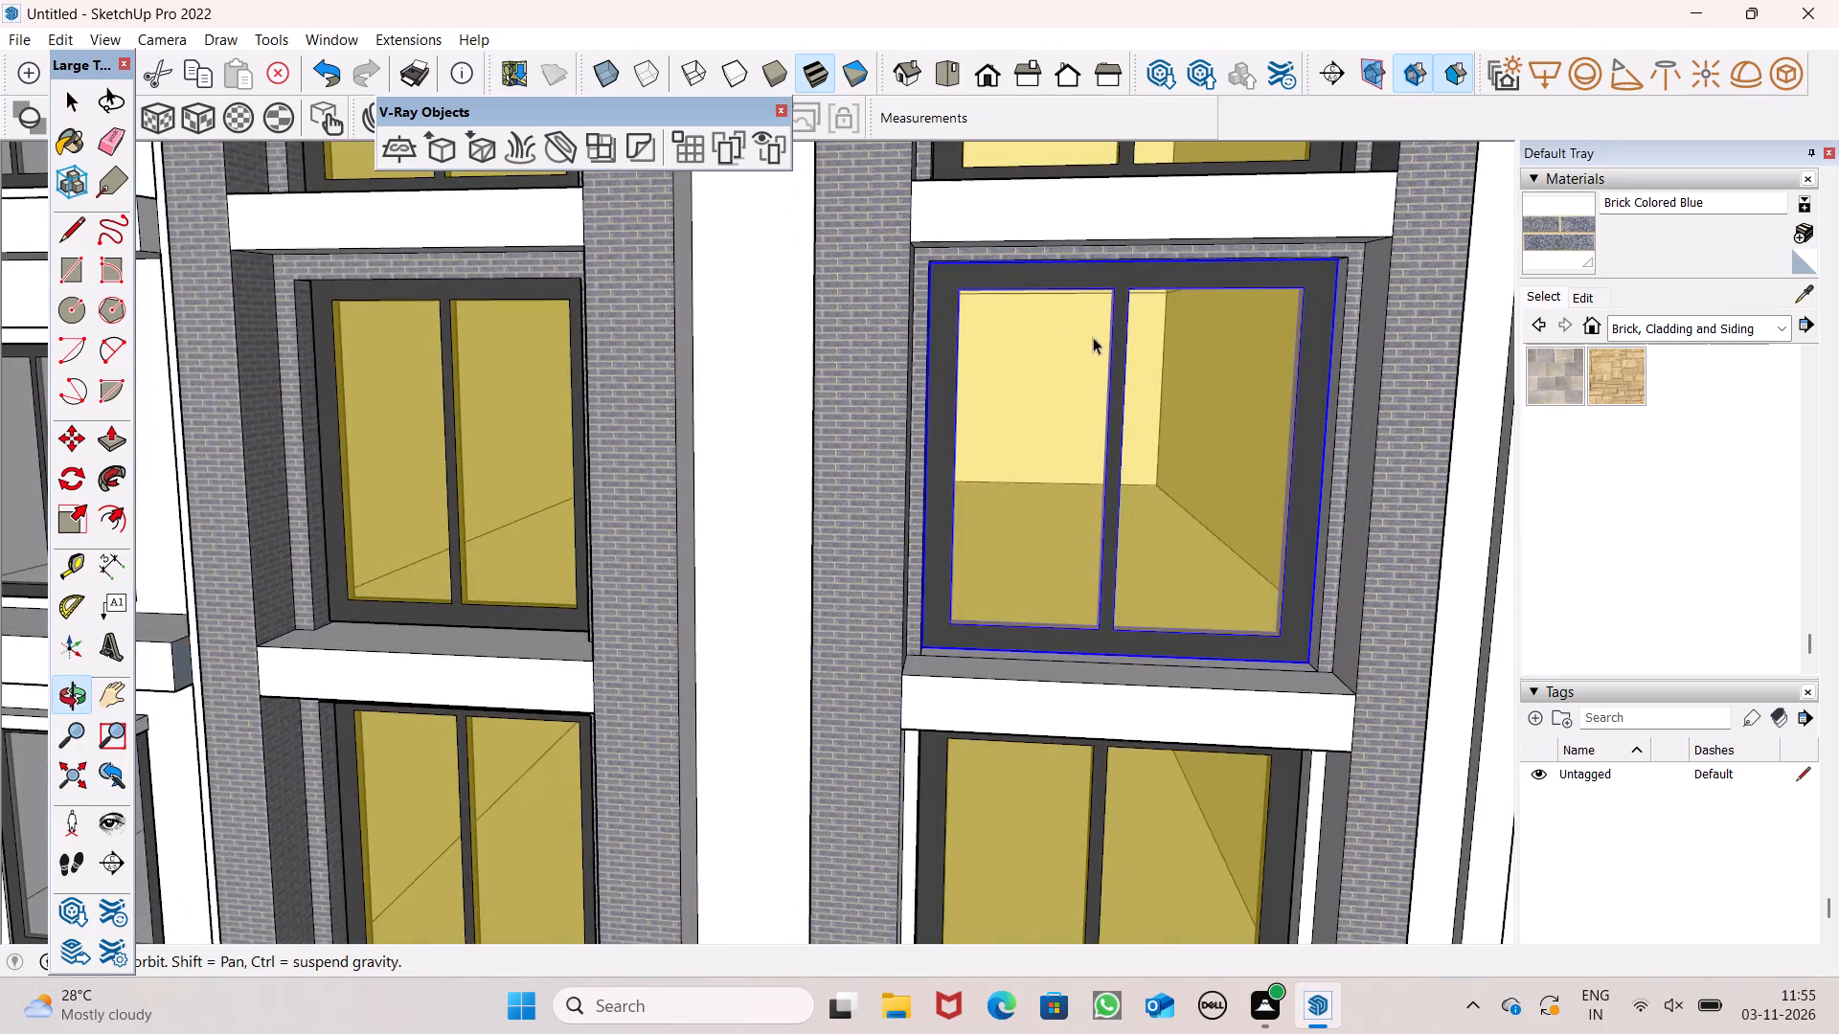
pyautogui.scroll(-6, 1018, 335)
pyautogui.scroll(-8, 1212, 517)
pyautogui.click(532, 258)
# Reload Brick Colored Blue and paint the unpainted far side of the recess around the resized right-hand bay window.
pyautogui.moveTo(878, 458); pyautogui.dragTo(1169, 512, button='middle')
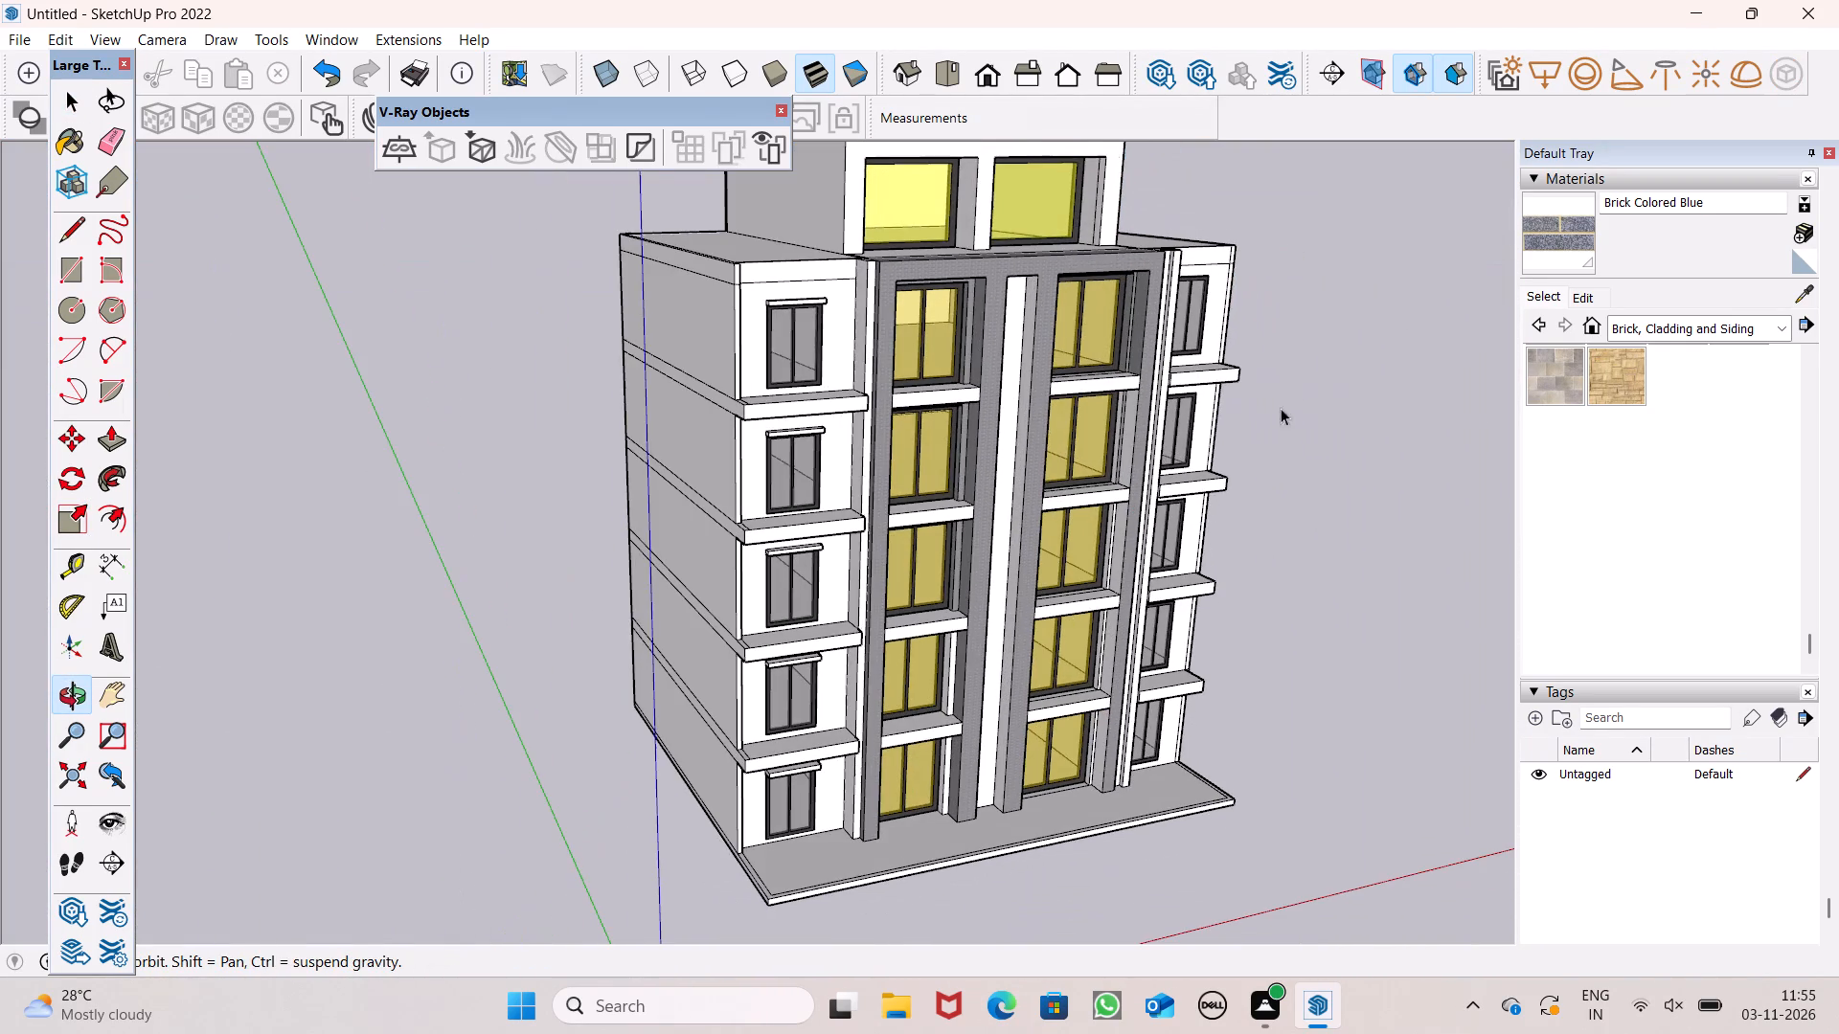
pyautogui.click(1544, 237)
pyautogui.scroll(5, 1130, 419)
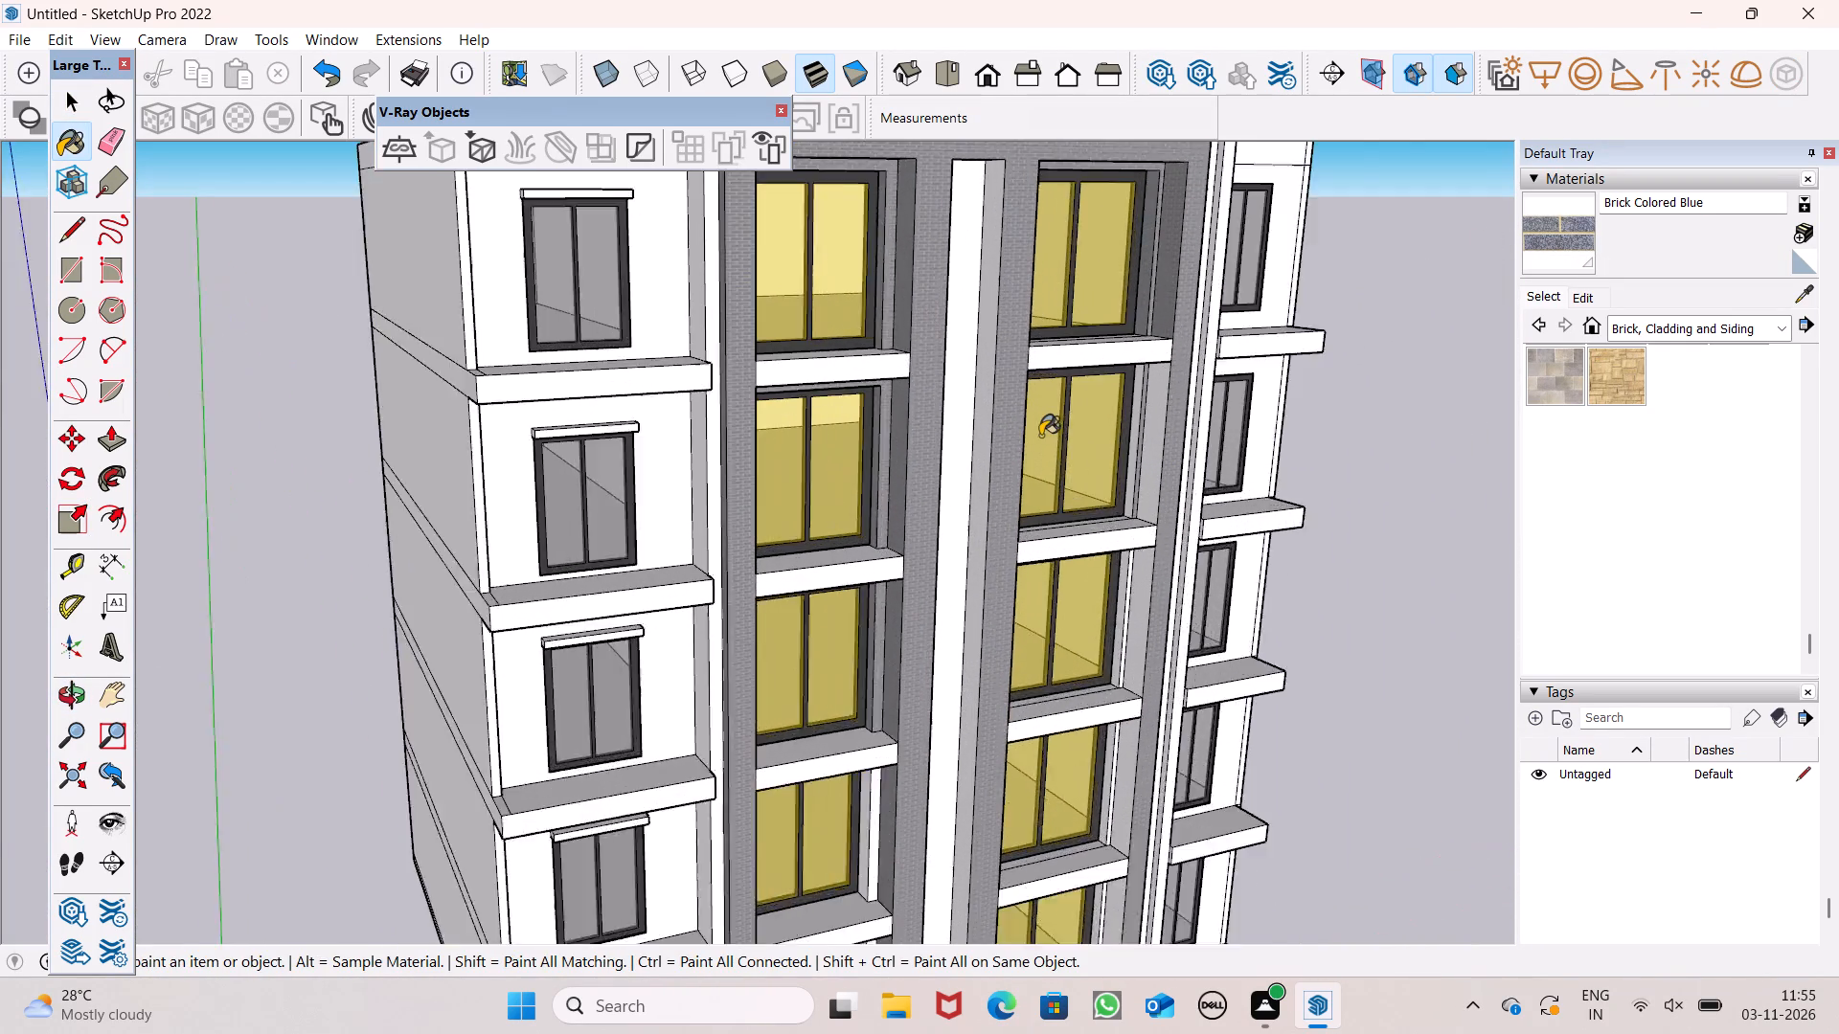
pyautogui.scroll(2, 1040, 436)
pyautogui.scroll(7, 1211, 436)
pyautogui.click(1135, 435)
# Paint the recess side, reveal and surround of the window below, plus the remaining reveal above it, with Brick Colored Blue.
pyautogui.scroll(-4, 1073, 403)
pyautogui.moveTo(1097, 471); pyautogui.dragTo(1199, 580, button='middle')
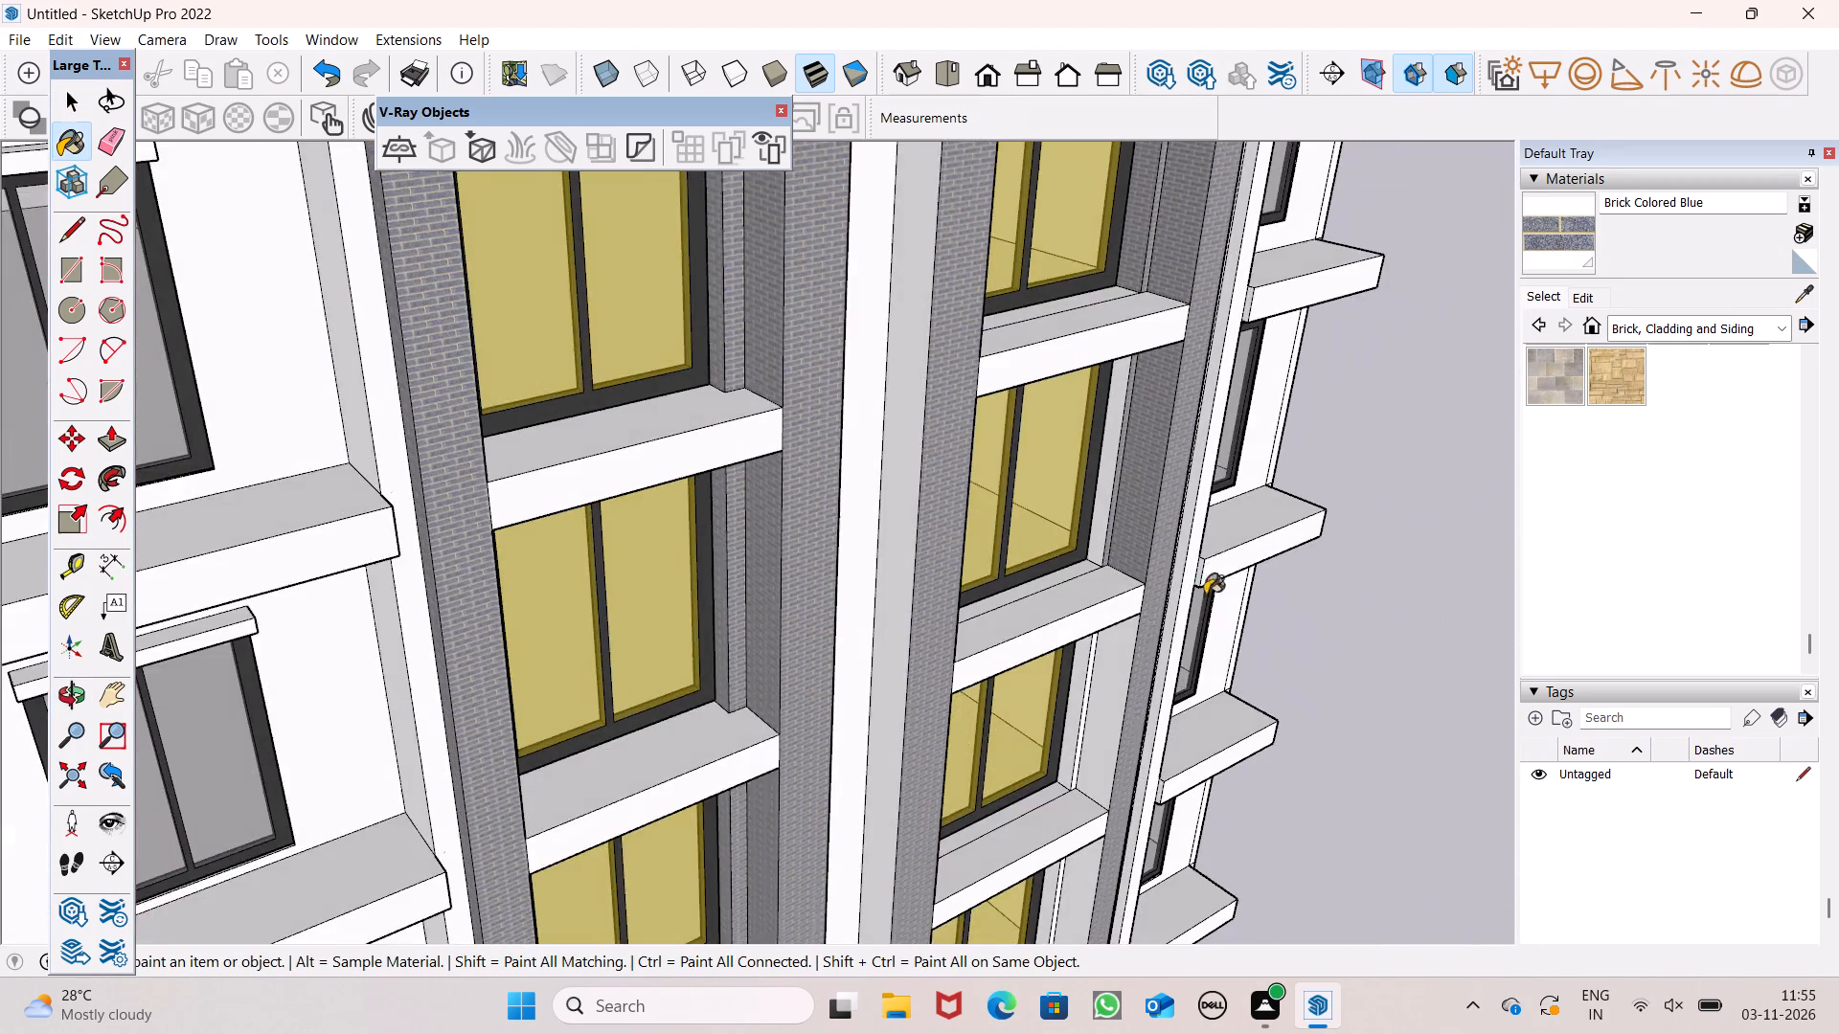
pyautogui.scroll(6, 1149, 661)
pyautogui.click(1080, 668)
pyautogui.click(1030, 652)
pyautogui.scroll(6, 1080, 698)
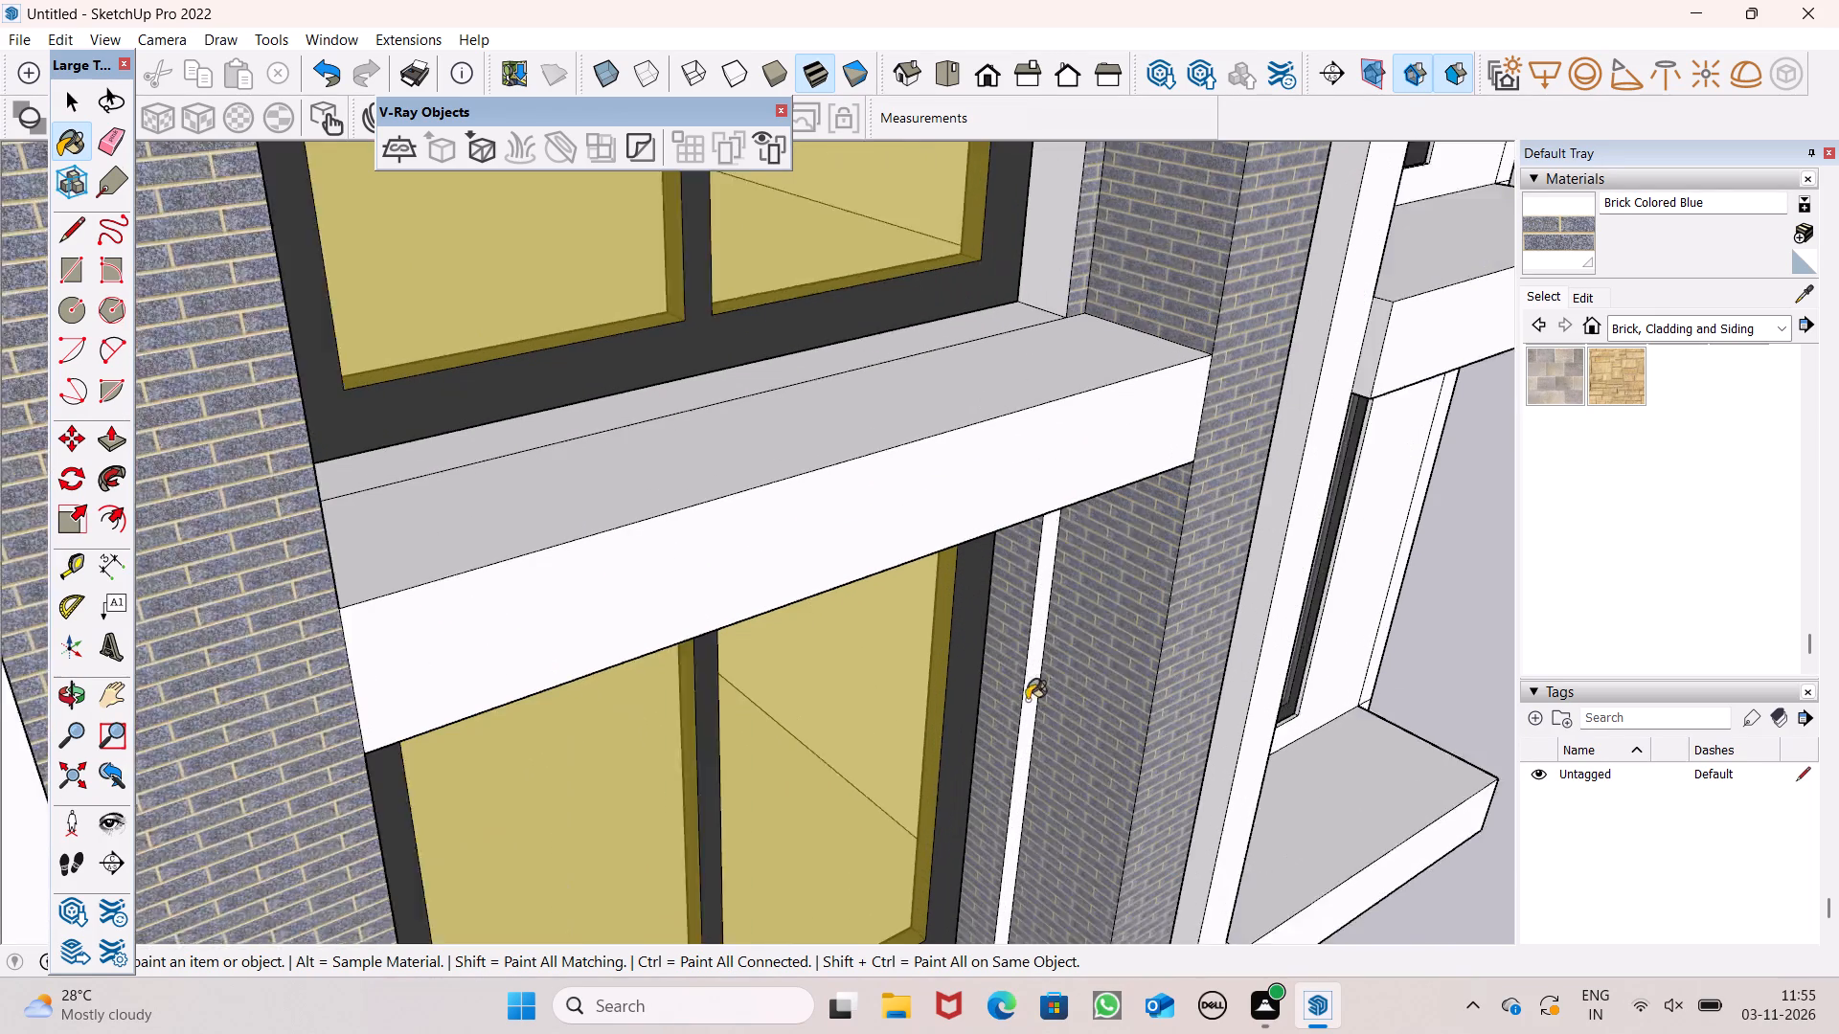
pyautogui.scroll(1, 1027, 700)
pyautogui.click(1035, 672)
pyautogui.scroll(-8, 1033, 666)
pyautogui.scroll(6, 1010, 444)
pyautogui.click(1056, 406)
pyautogui.scroll(-4, 1108, 360)
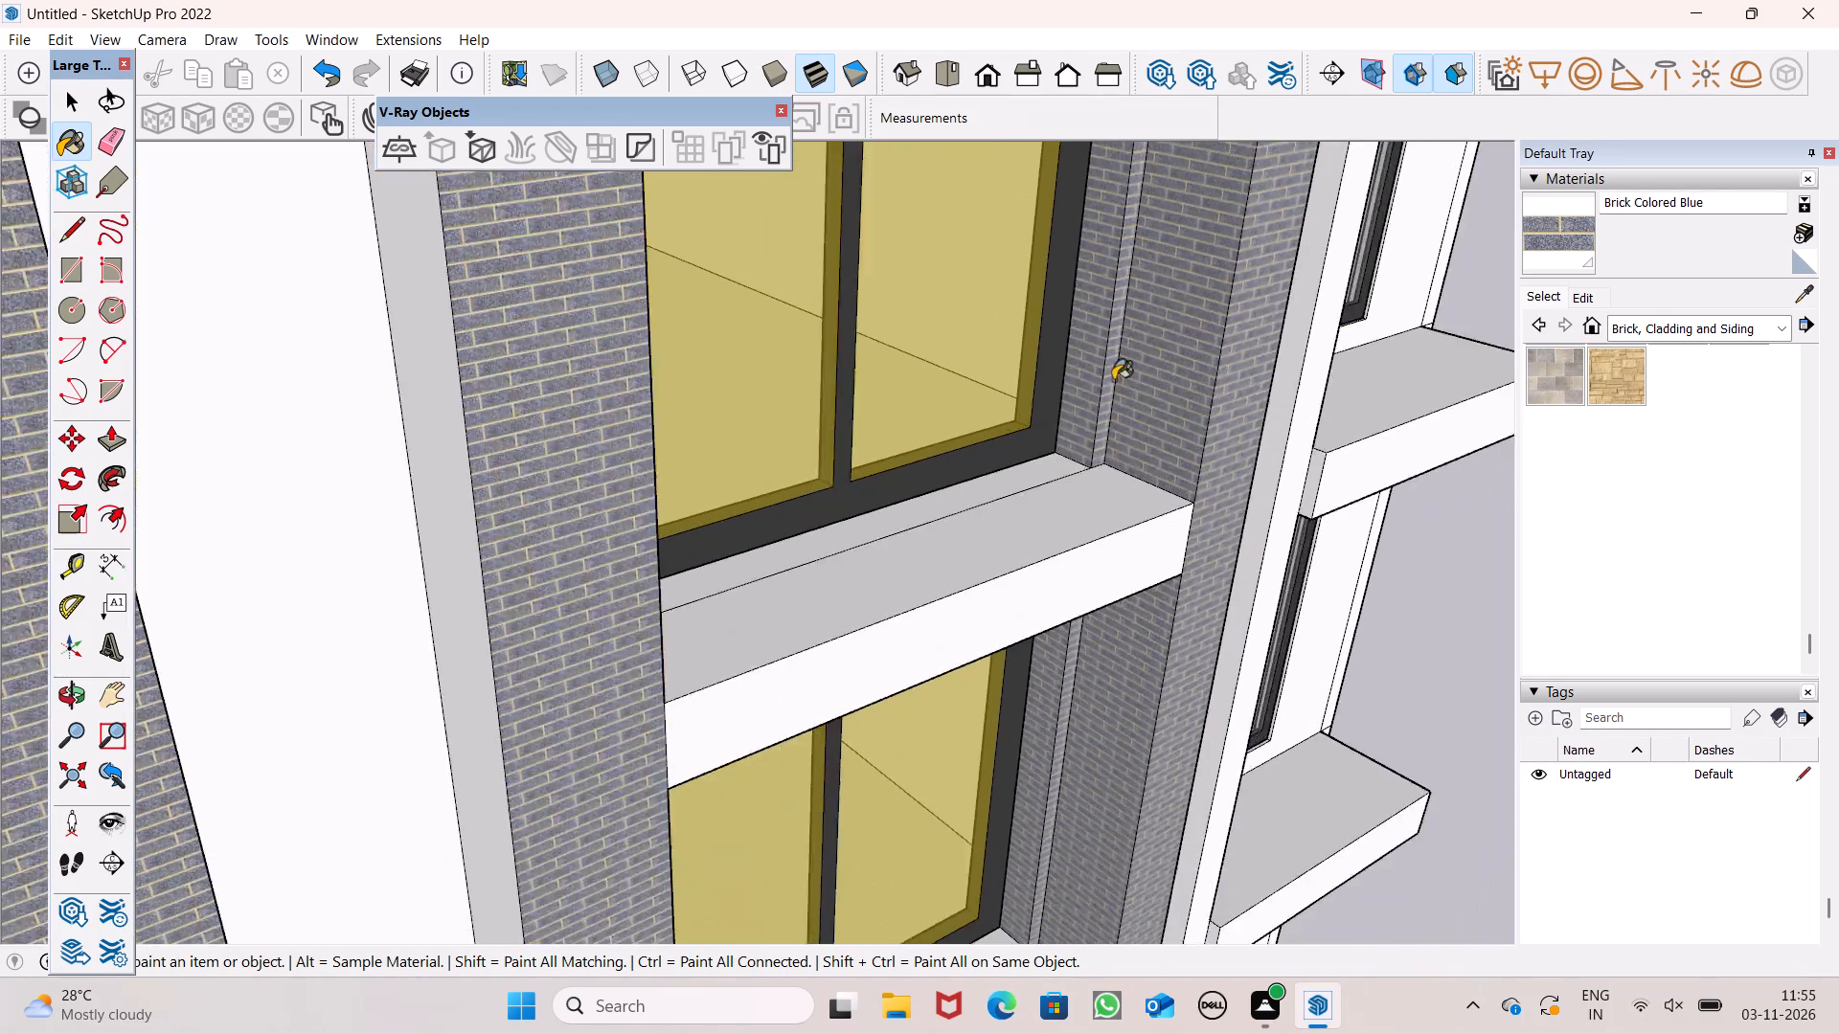
pyautogui.scroll(-2, 1113, 380)
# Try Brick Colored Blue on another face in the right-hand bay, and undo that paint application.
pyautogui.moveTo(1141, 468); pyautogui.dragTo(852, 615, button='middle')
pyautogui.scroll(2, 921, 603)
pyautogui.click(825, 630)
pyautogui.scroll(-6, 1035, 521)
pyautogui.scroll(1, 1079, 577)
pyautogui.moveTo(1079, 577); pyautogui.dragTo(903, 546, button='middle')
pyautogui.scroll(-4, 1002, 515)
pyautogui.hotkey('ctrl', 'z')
# Apply Brick Colored Blue to the wall surround and side reveal of the next unpainted window down in the right-hand bay.
pyautogui.scroll(-6, 1017, 541)
pyautogui.moveTo(986, 734); pyautogui.dragTo(1013, 548, button='middle')
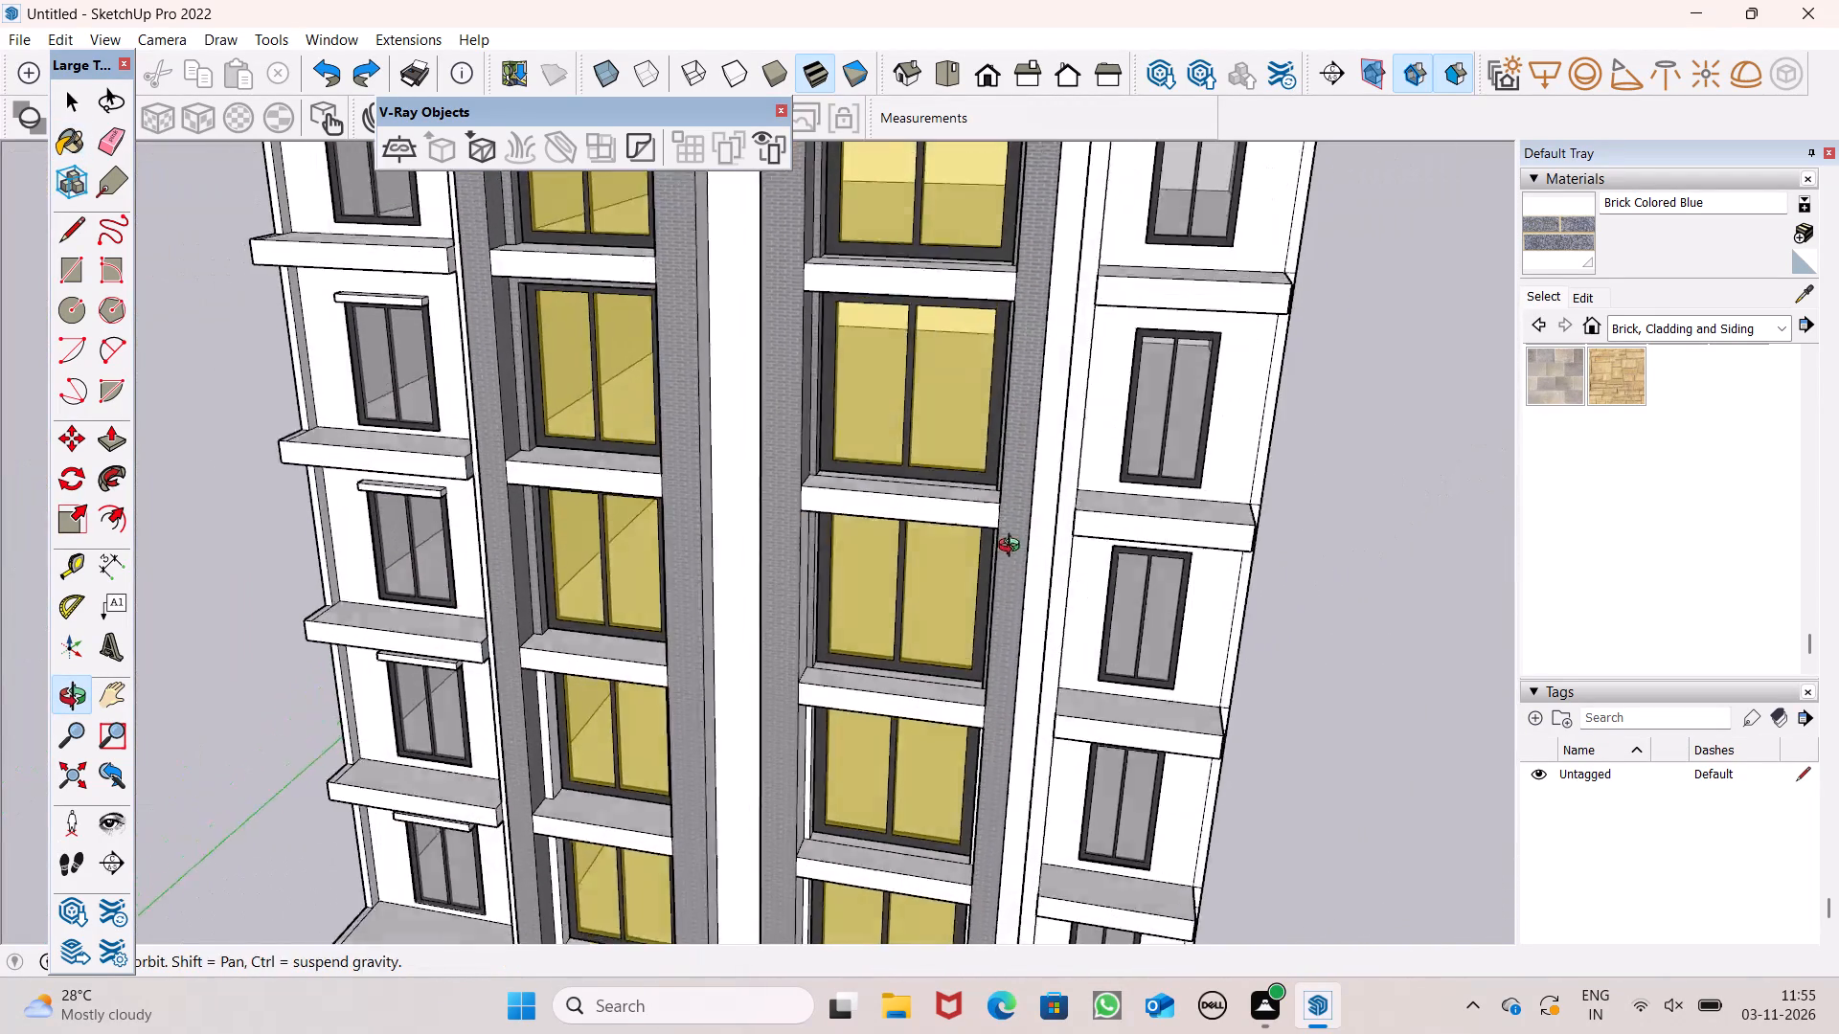
pyautogui.moveTo(1013, 548); pyautogui.dragTo(1022, 534, button='middle')
pyautogui.scroll(6, 809, 804)
pyautogui.click(812, 815)
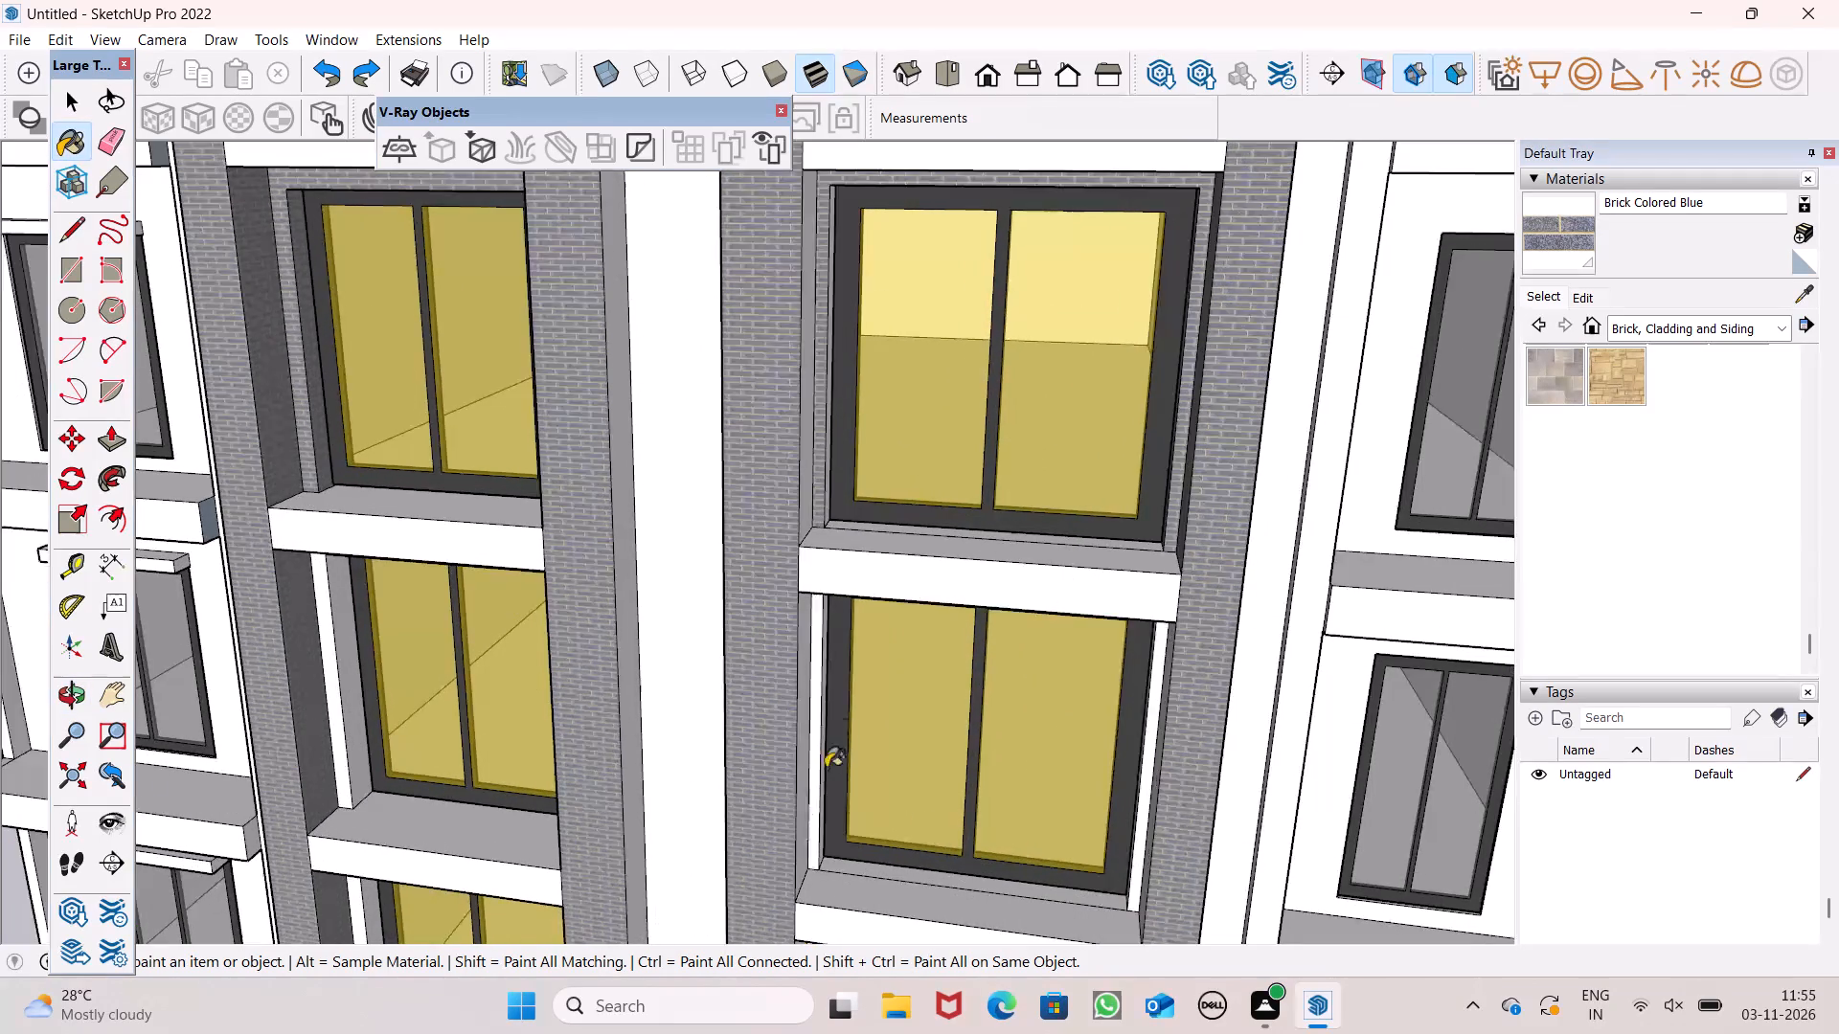
pyautogui.scroll(-3, 841, 705)
pyautogui.moveTo(829, 762); pyautogui.dragTo(1186, 748, button='middle')
pyautogui.scroll(6, 1154, 711)
pyautogui.click(1103, 701)
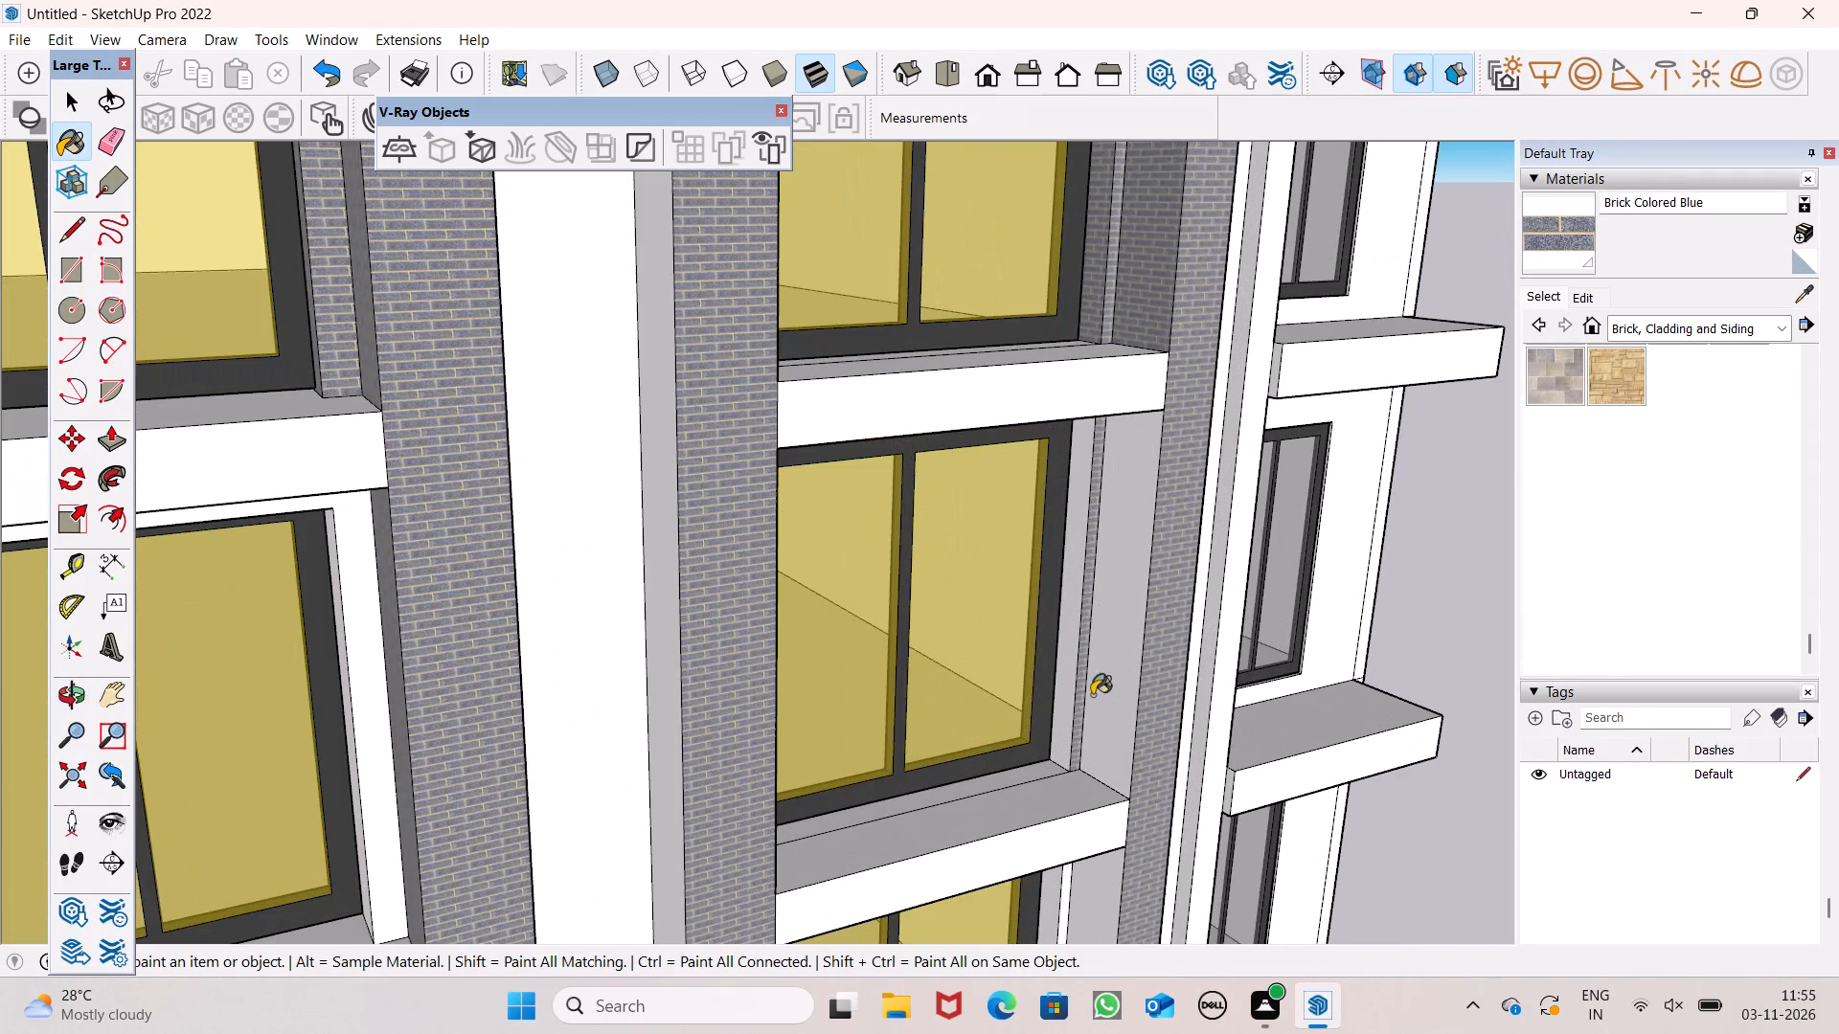
pyautogui.click(1061, 681)
# Paint the wall surround and the top and side reveals of a lower right-hand bay window with Brick Colored Blue.
pyautogui.scroll(-7, 1081, 489)
pyautogui.moveTo(1142, 633); pyautogui.dragTo(1017, 555, button='middle')
pyautogui.scroll(1, 1020, 562)
pyautogui.scroll(-7, 1012, 531)
pyautogui.moveTo(1169, 636); pyautogui.dragTo(1049, 641, button='middle')
pyautogui.scroll(1, 1169, 636)
pyautogui.scroll(8, 1042, 709)
pyautogui.scroll(7, 1027, 604)
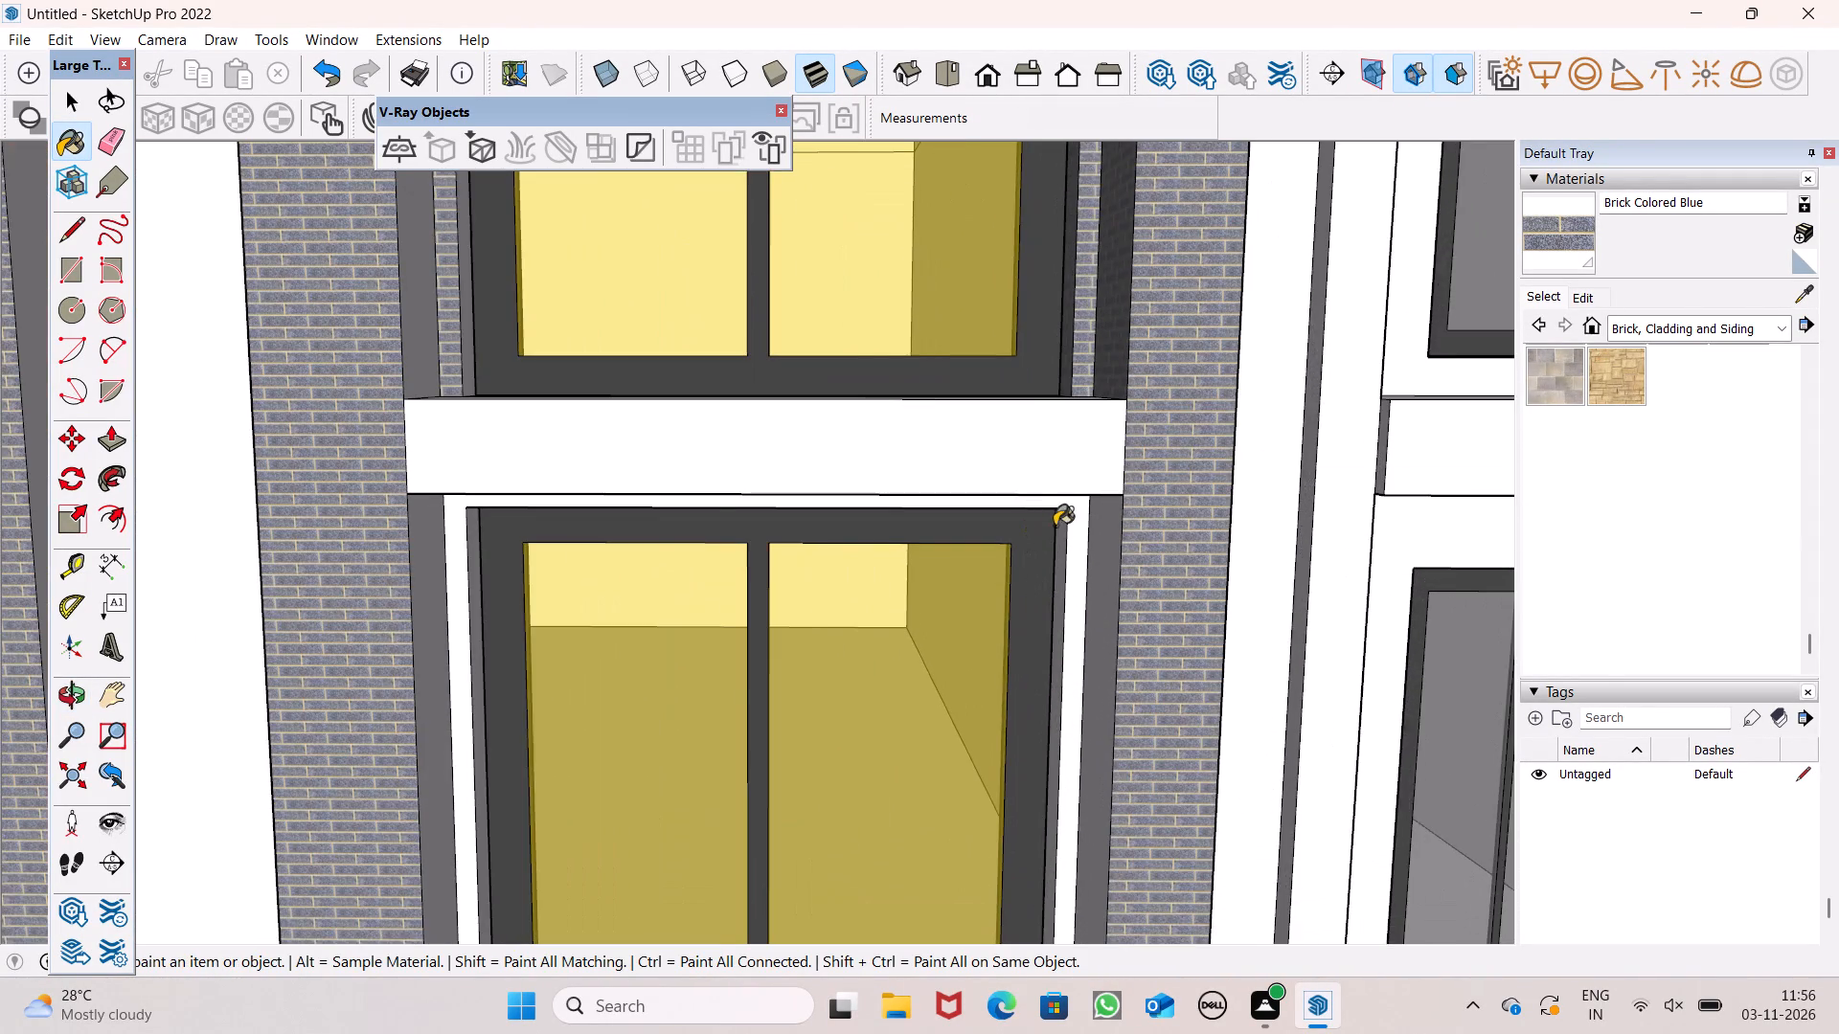
pyautogui.click(1076, 529)
pyautogui.scroll(4, 1075, 553)
pyautogui.click(1059, 548)
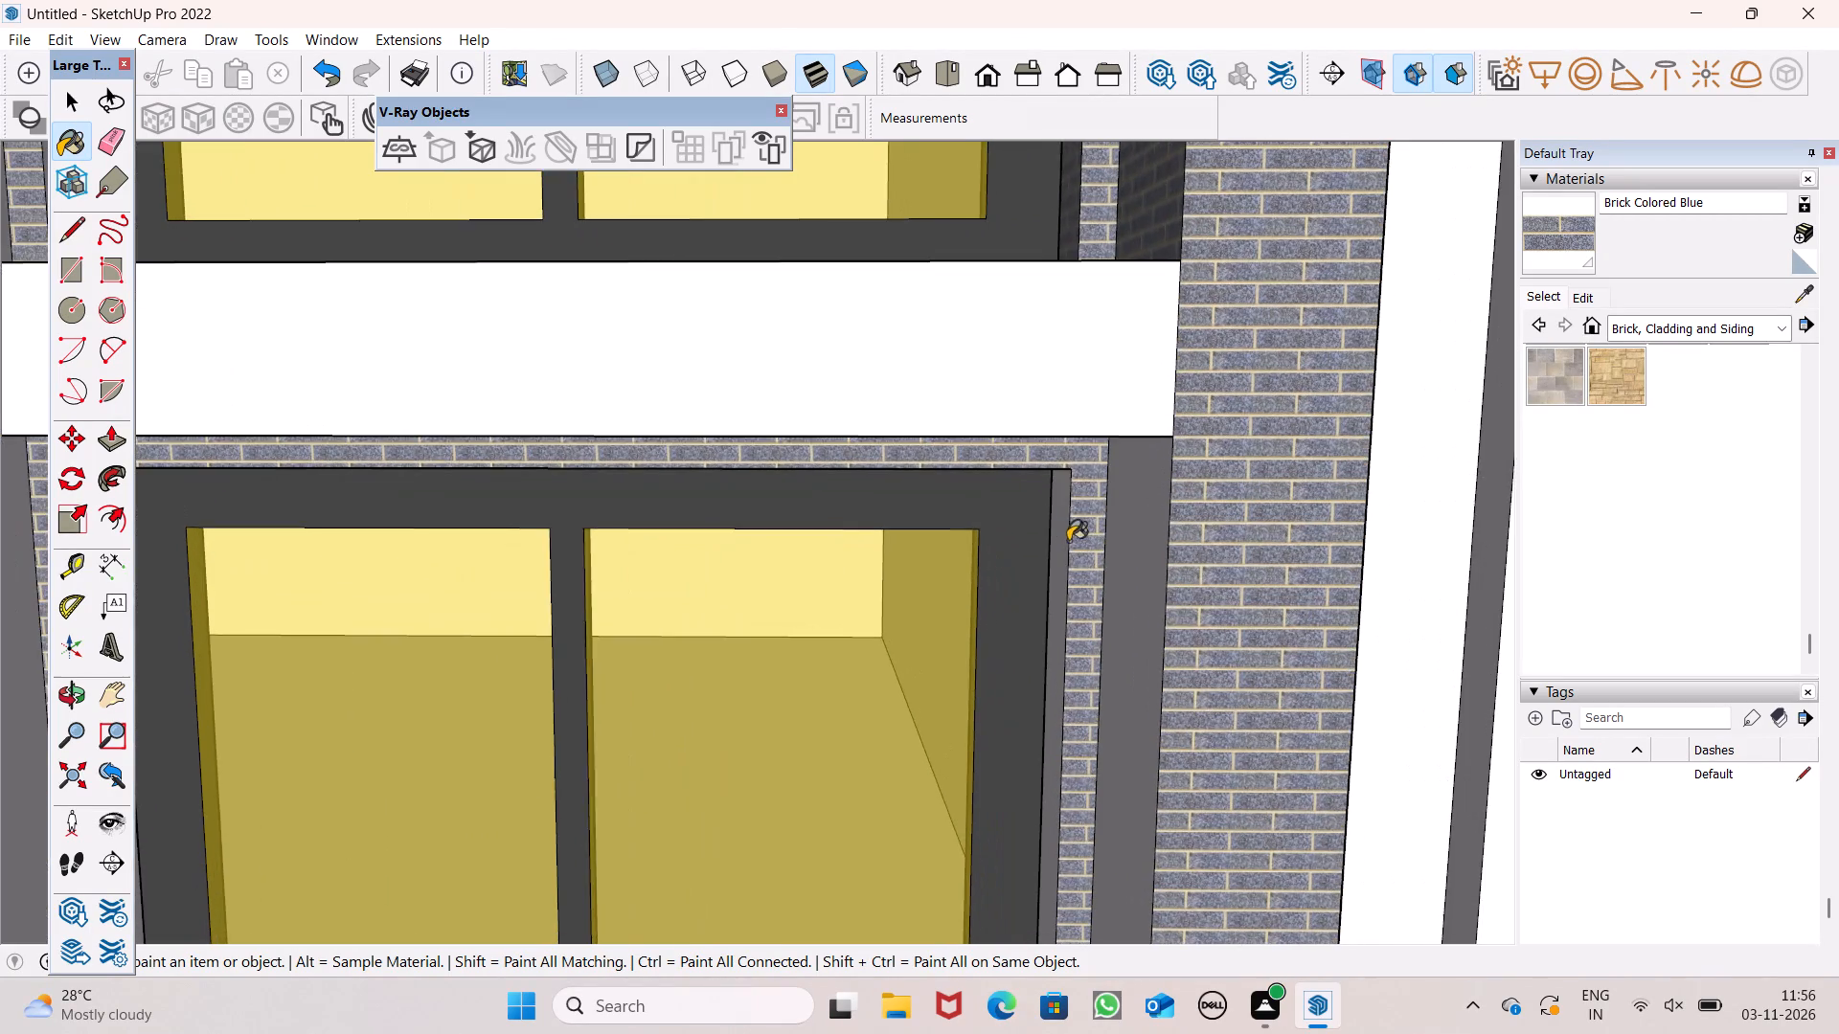
pyautogui.scroll(-6, 1073, 479)
pyautogui.scroll(1, 1085, 528)
pyautogui.moveTo(1079, 519); pyautogui.dragTo(604, 203, button='middle')
pyautogui.click(753, 507)
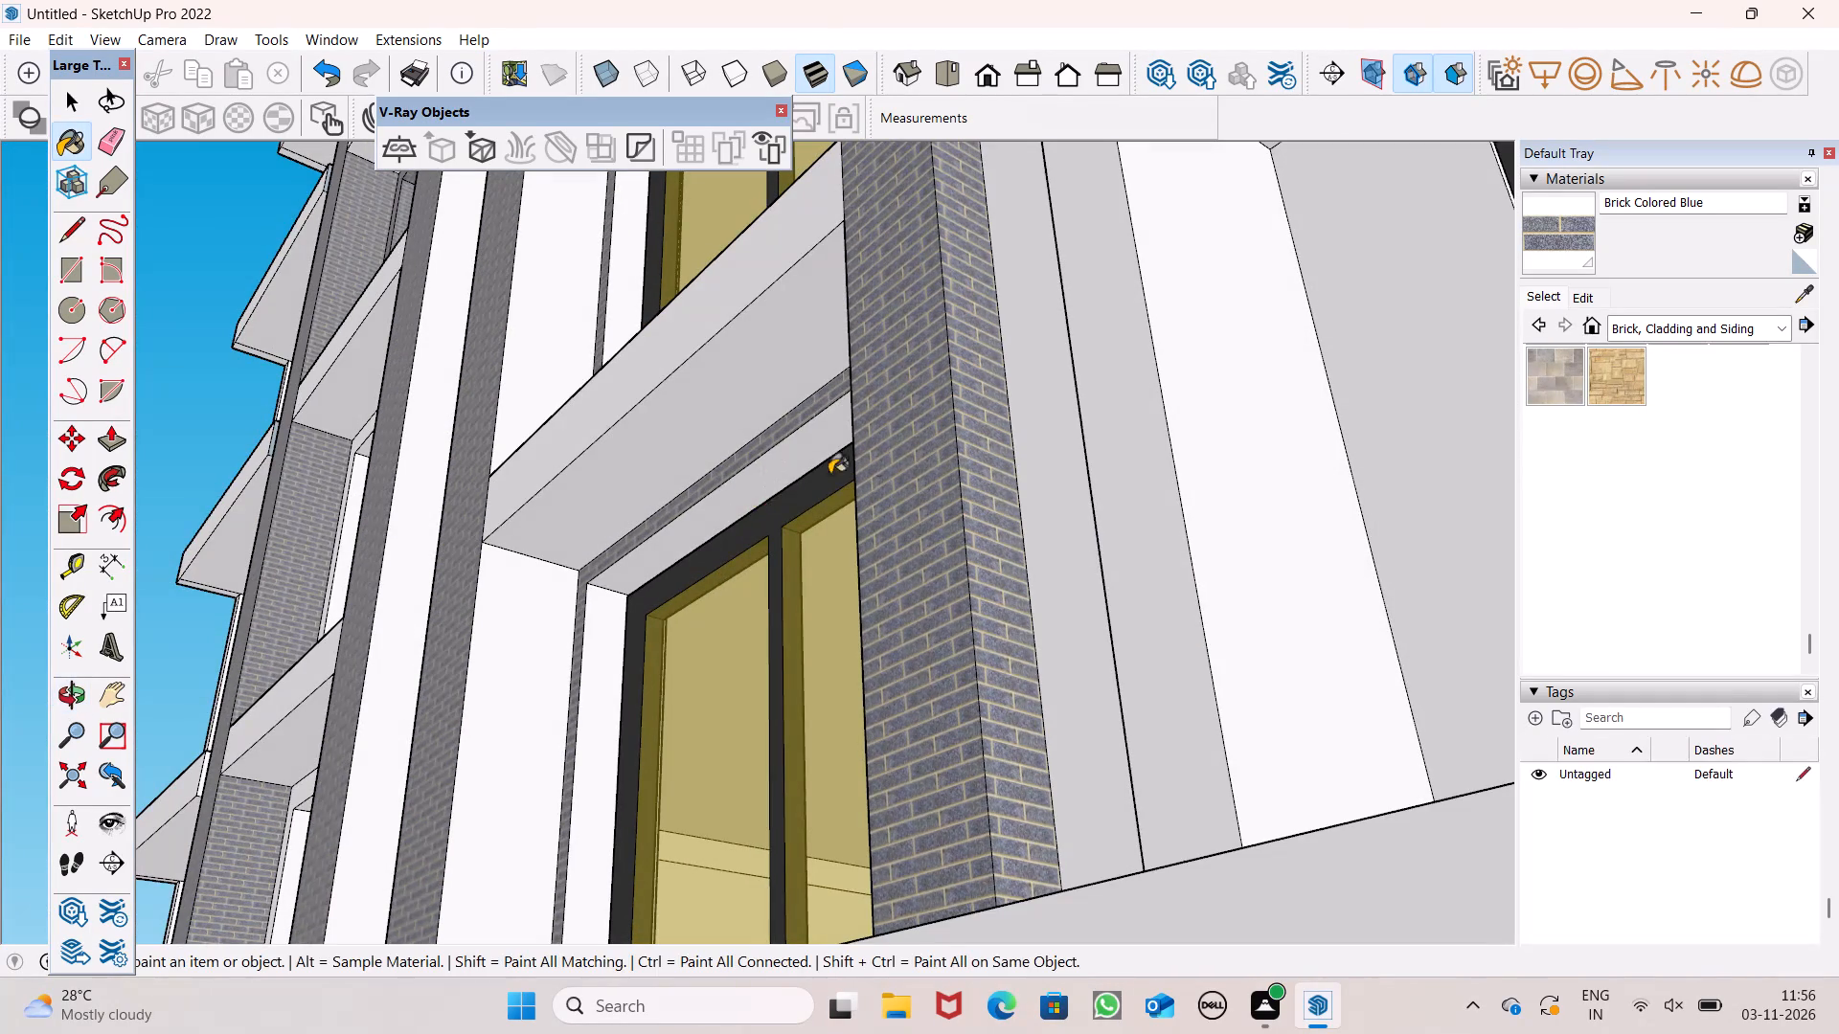
pyautogui.scroll(-7, 1088, 427)
pyautogui.scroll(5, 756, 618)
pyautogui.click(755, 575)
# Paint the roof surface and front frame of the set-back rooftop storey with Brick Colored Blue.
pyautogui.scroll(-3, 794, 340)
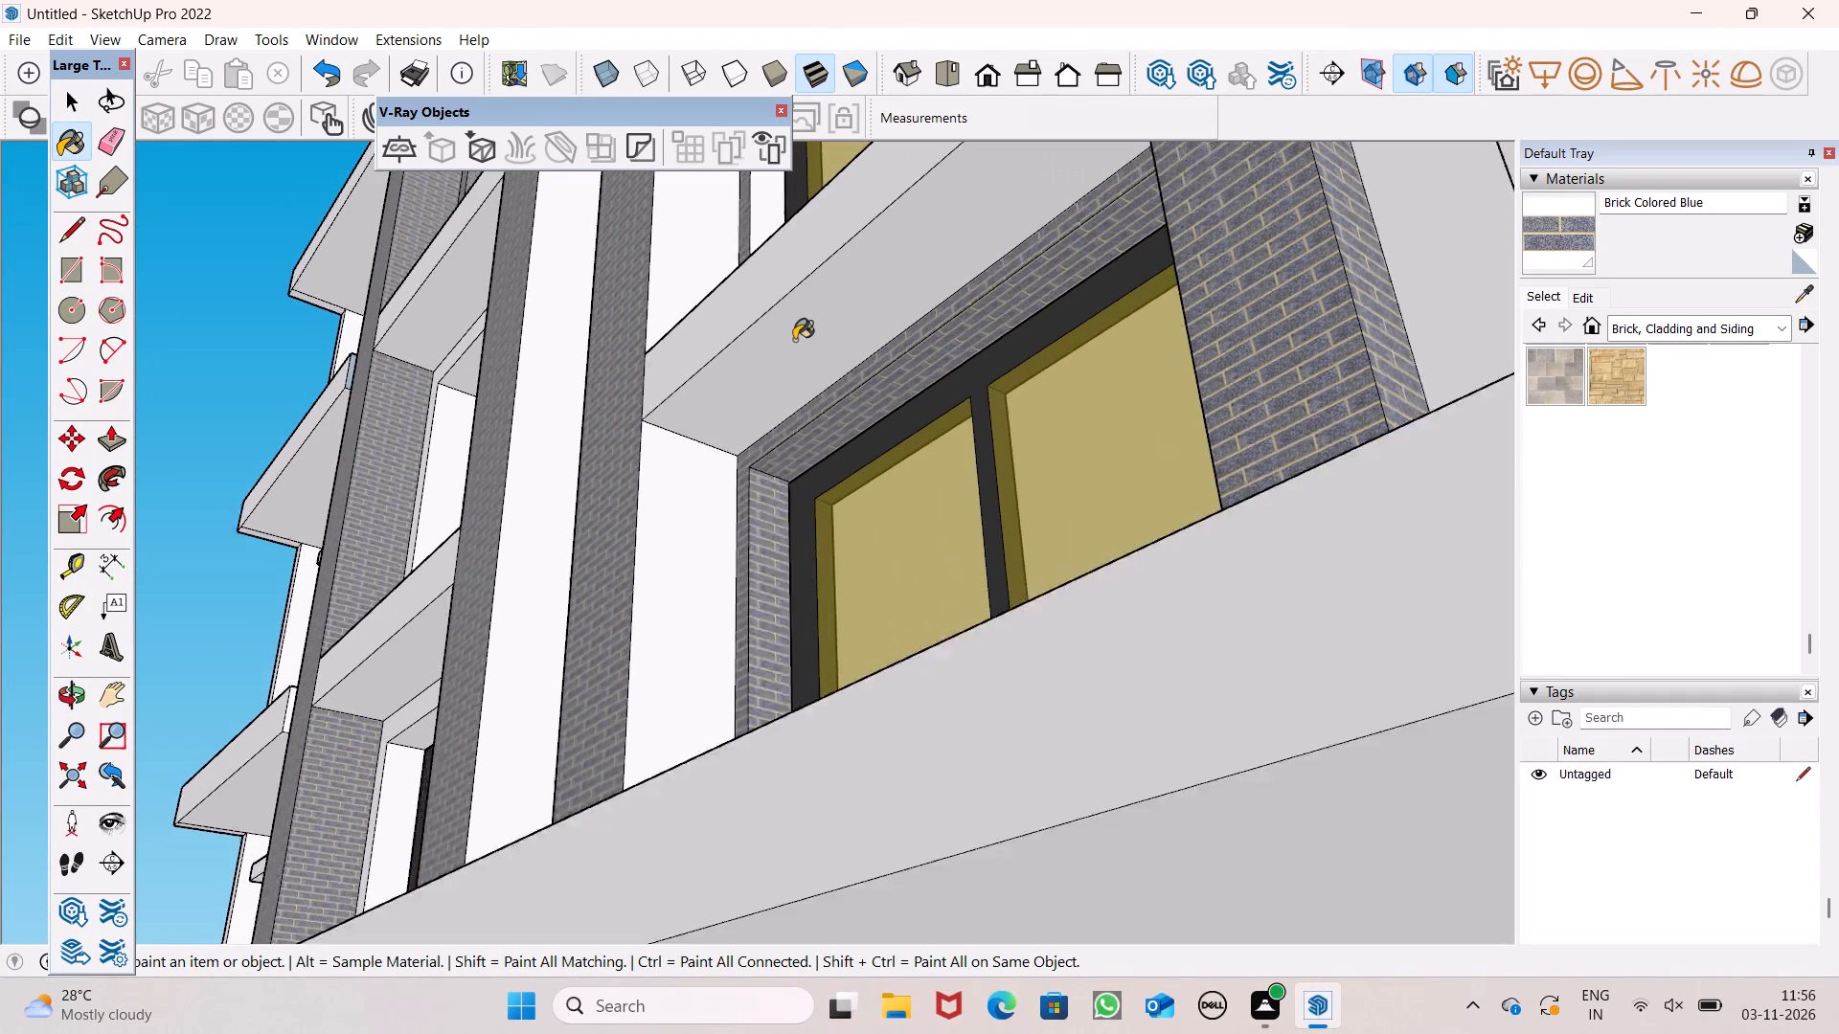
pyautogui.scroll(-4, 794, 340)
pyautogui.moveTo(824, 365); pyautogui.dragTo(1035, 648, button='middle')
pyautogui.scroll(1, 1028, 658)
pyautogui.scroll(-11, 709, 503)
pyautogui.moveTo(848, 523); pyautogui.dragTo(795, 586, button='middle')
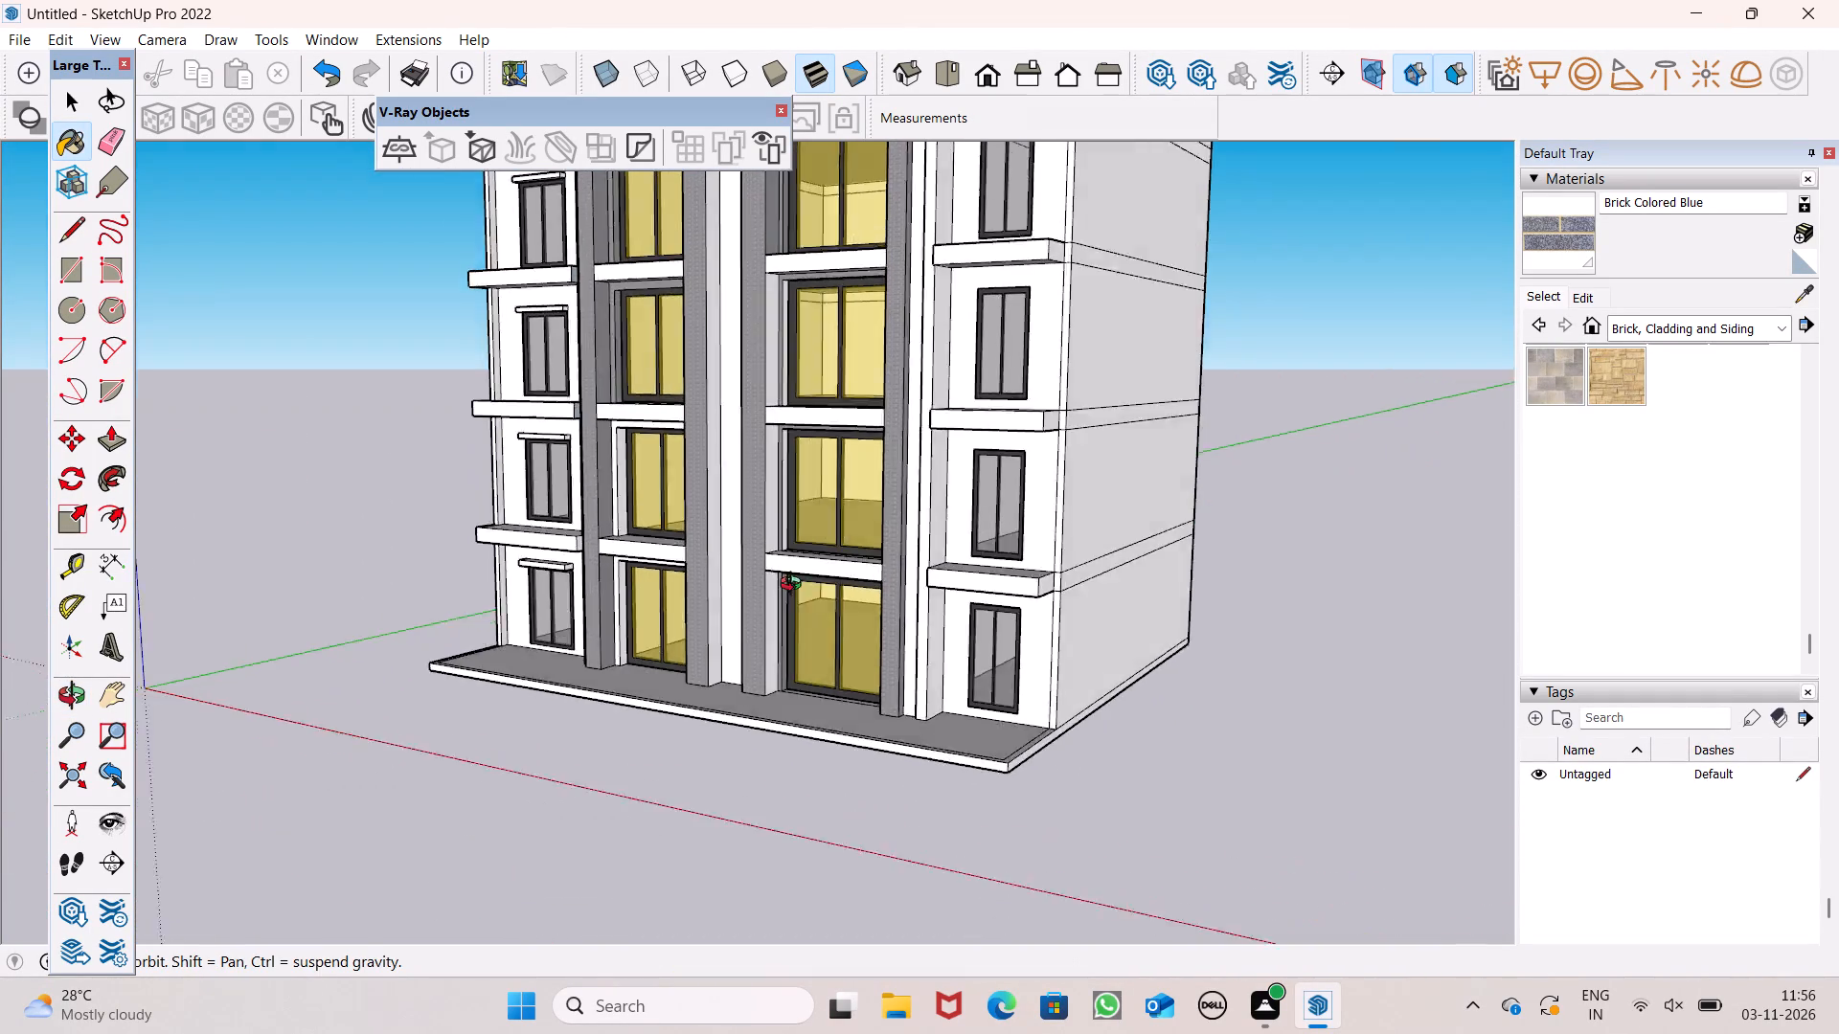
pyautogui.moveTo(795, 586); pyautogui.dragTo(1134, 694, button='middle')
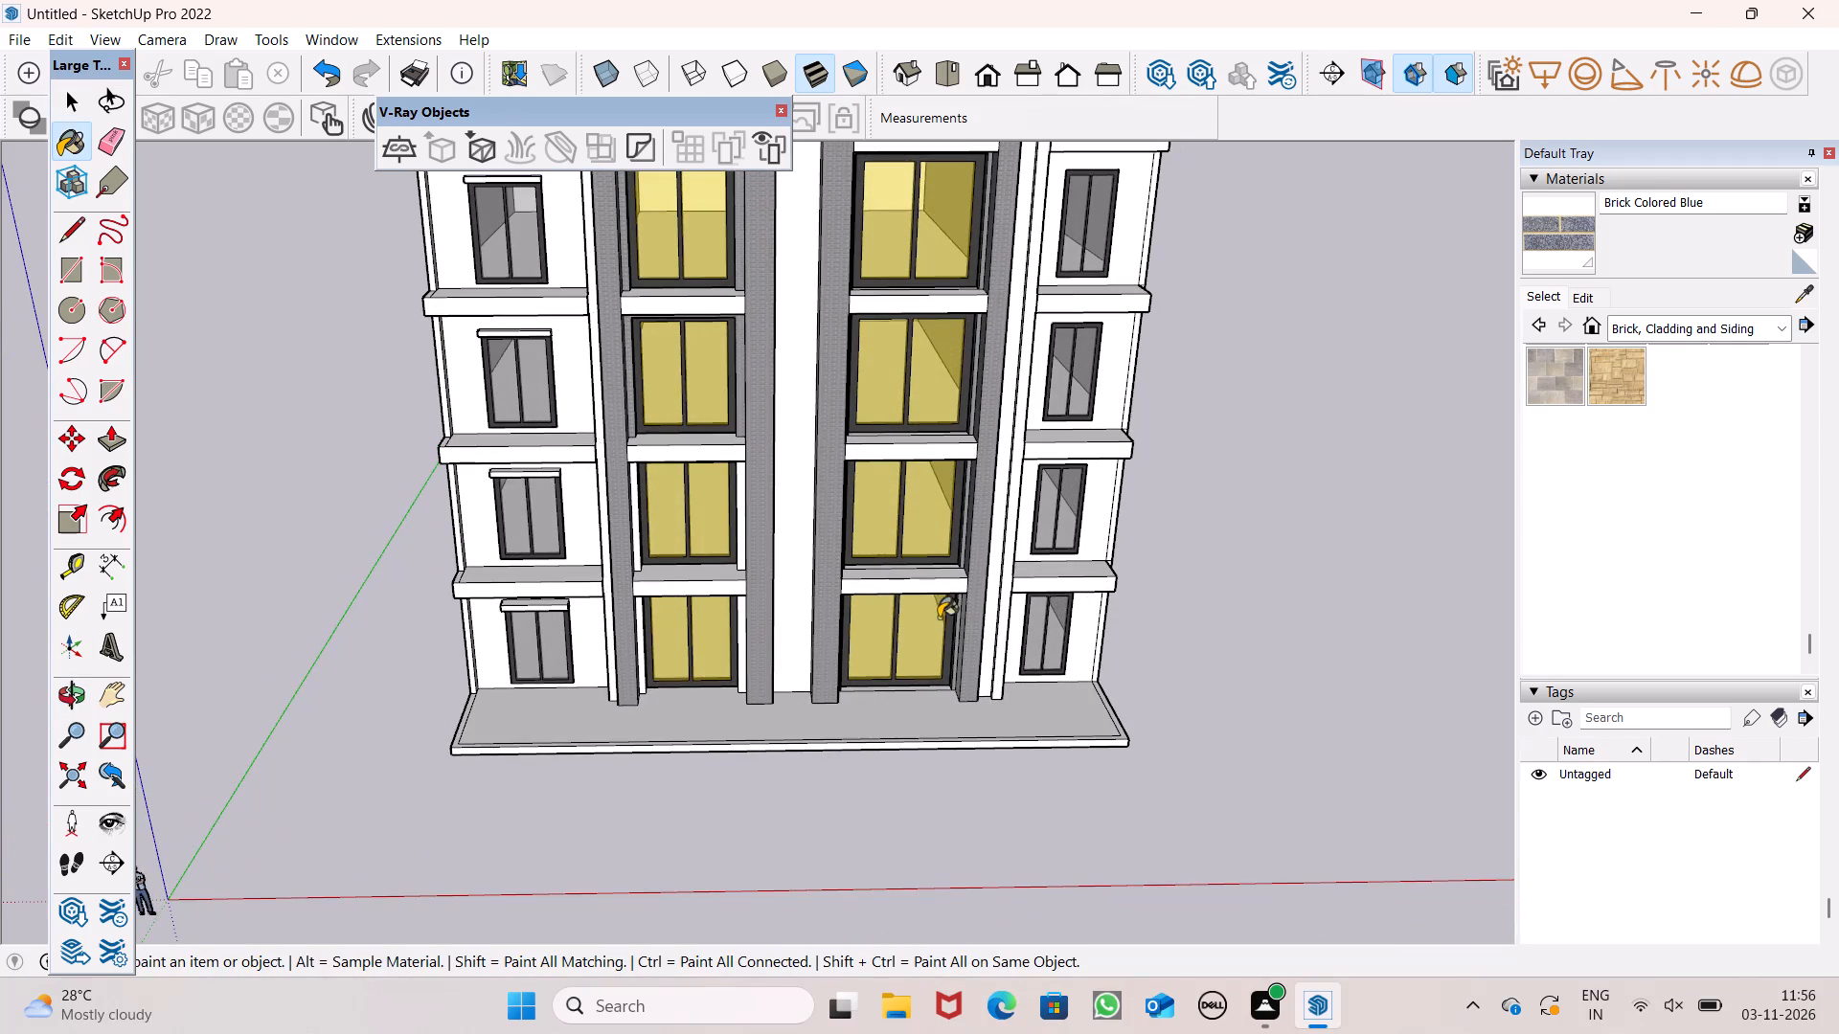
pyautogui.scroll(-7, 822, 602)
pyautogui.scroll(7, 733, 53)
pyautogui.scroll(9, 813, 270)
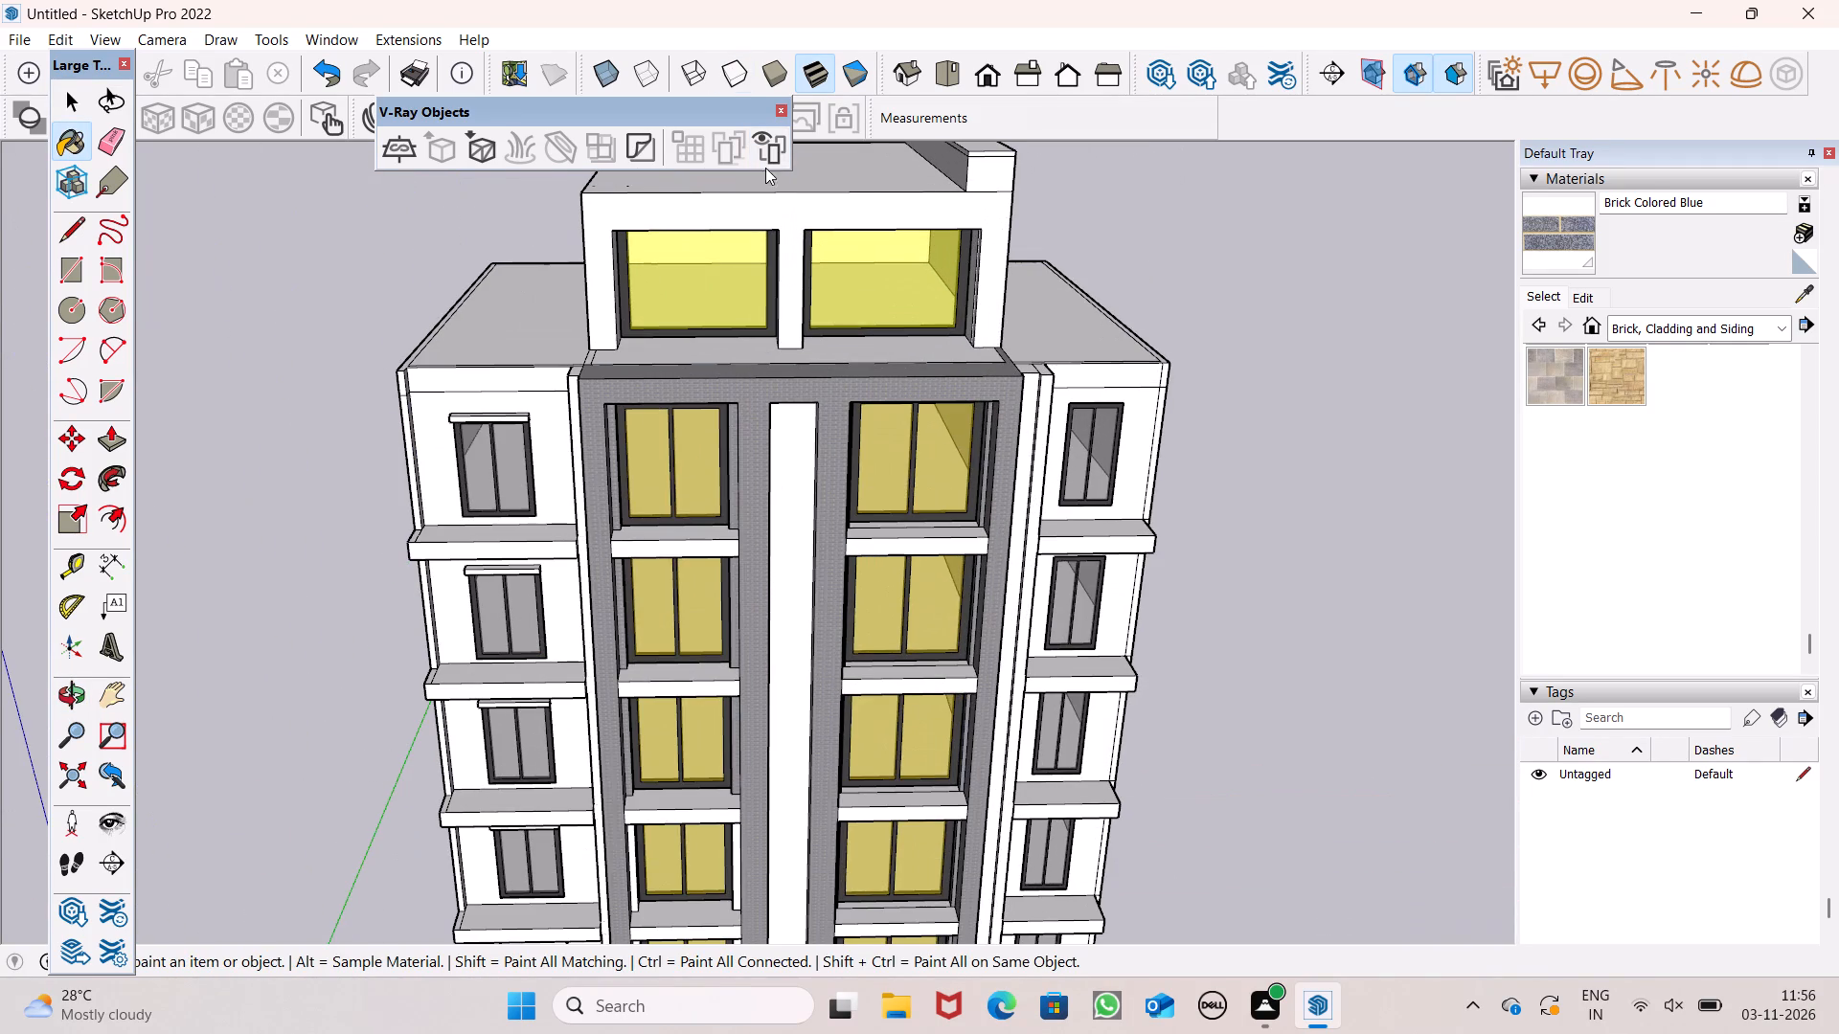
pyautogui.click(851, 186)
pyautogui.click(822, 210)
# Apply Brick Colored Blue to the left-hand exterior side wall of the rooftop storey.
pyautogui.moveTo(787, 236); pyautogui.dragTo(1084, 219, button='middle')
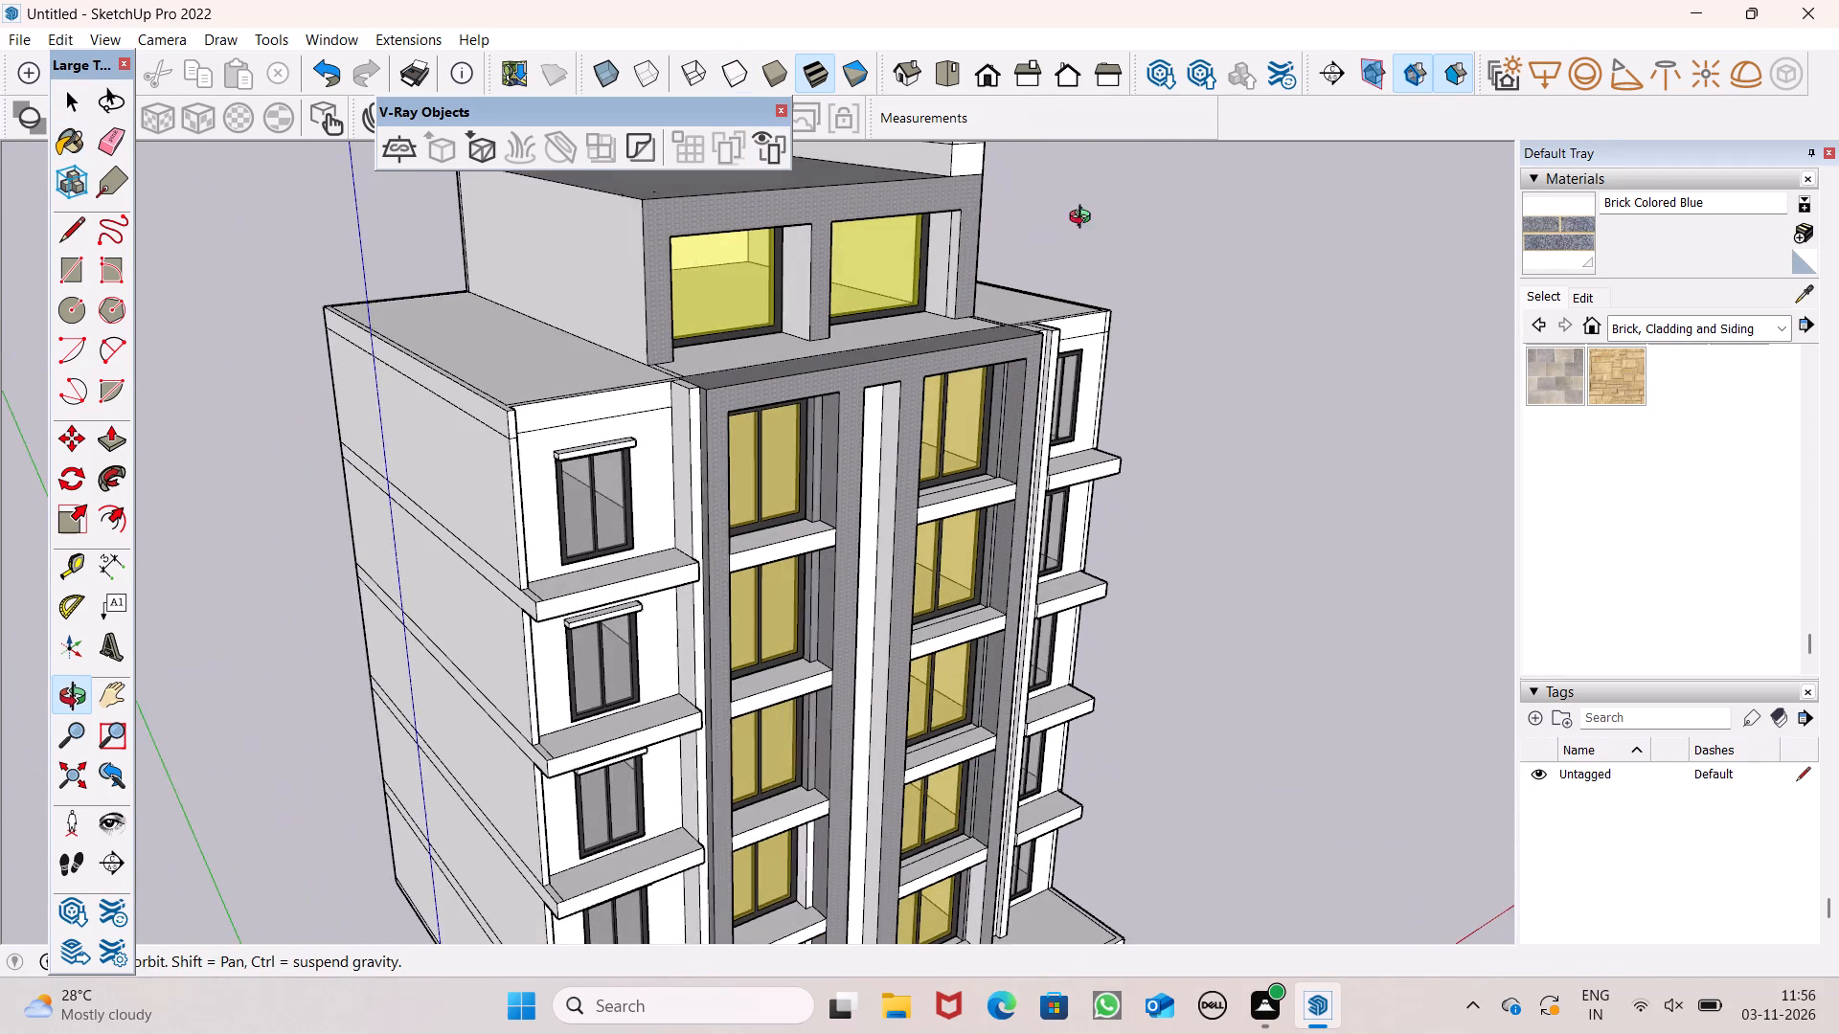
pyautogui.moveTo(1084, 219); pyautogui.dragTo(1085, 219, button='middle')
pyautogui.click(624, 264)
# Paint the side reveals of both front window openings on the rooftop storey with Brick Colored Blue.
pyautogui.scroll(1, 932, 260)
pyautogui.moveTo(932, 260); pyautogui.dragTo(338, 269, button='middle')
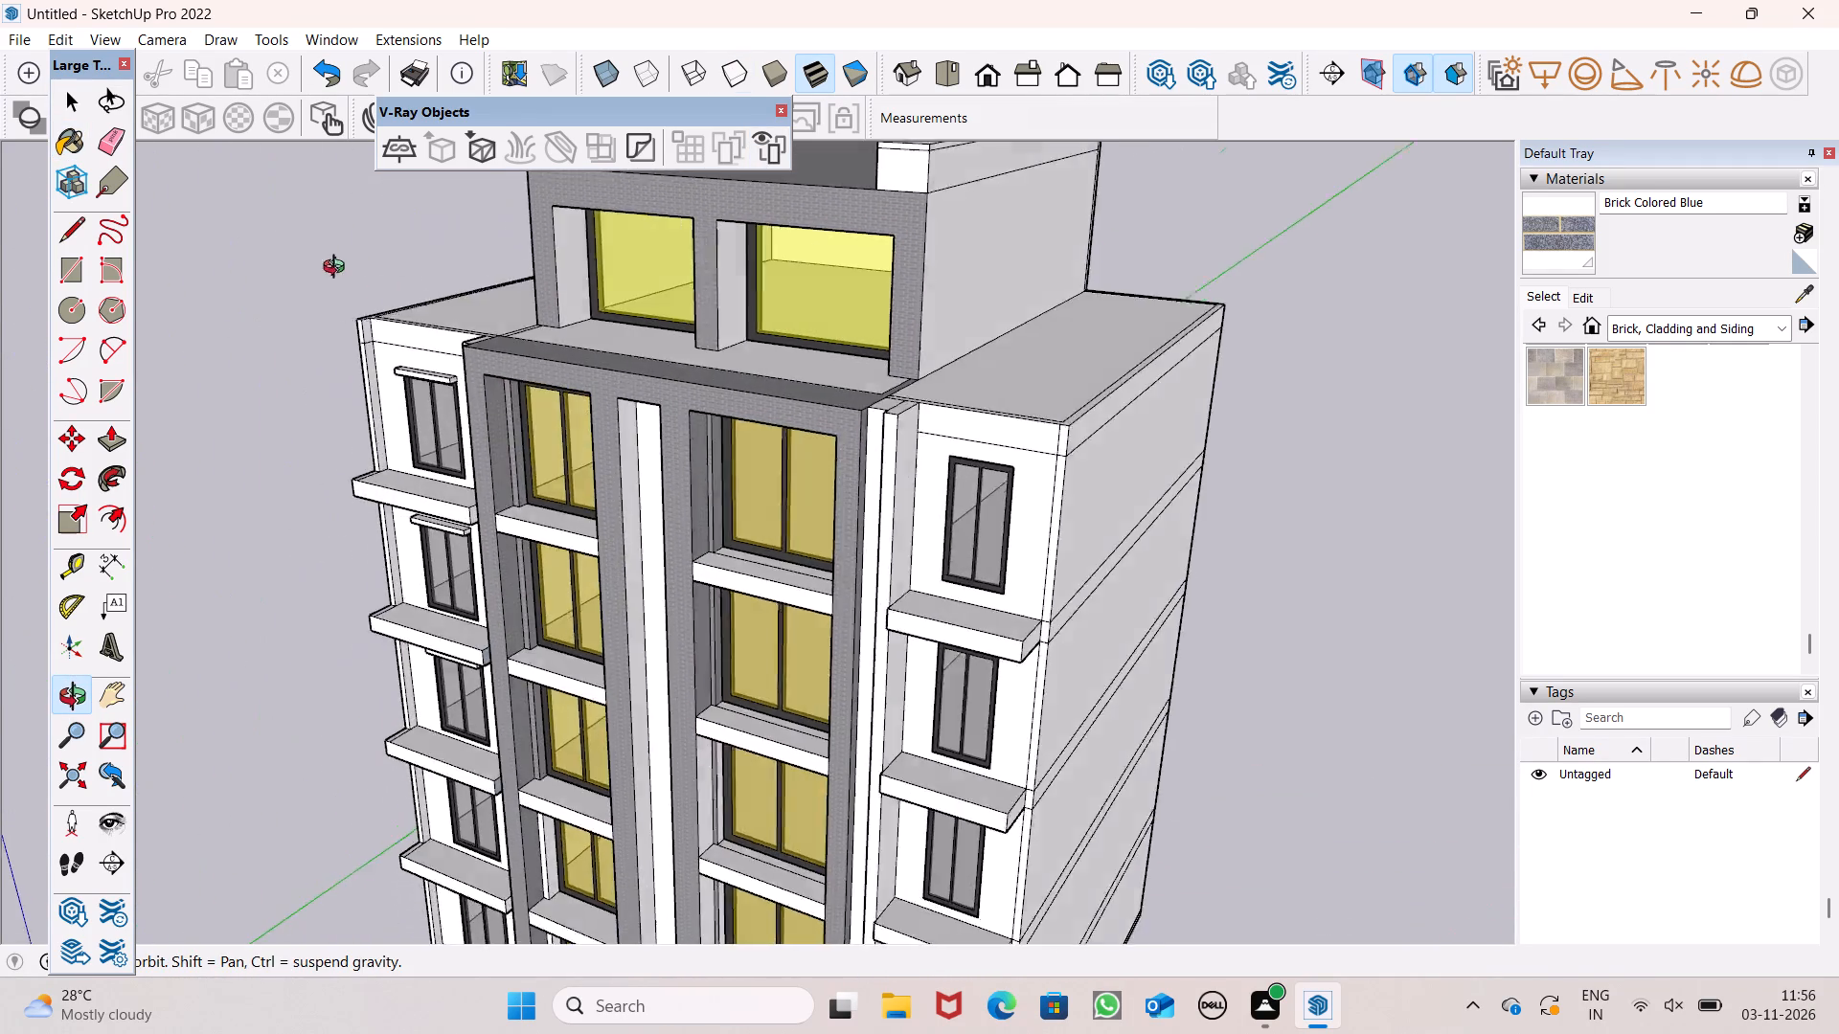
pyautogui.moveTo(338, 269); pyautogui.dragTo(338, 264, button='middle')
pyautogui.scroll(5, 535, 244)
pyautogui.click(606, 280)
pyautogui.click(876, 348)
pyautogui.moveTo(810, 350); pyautogui.dragTo(1024, 362, button='middle')
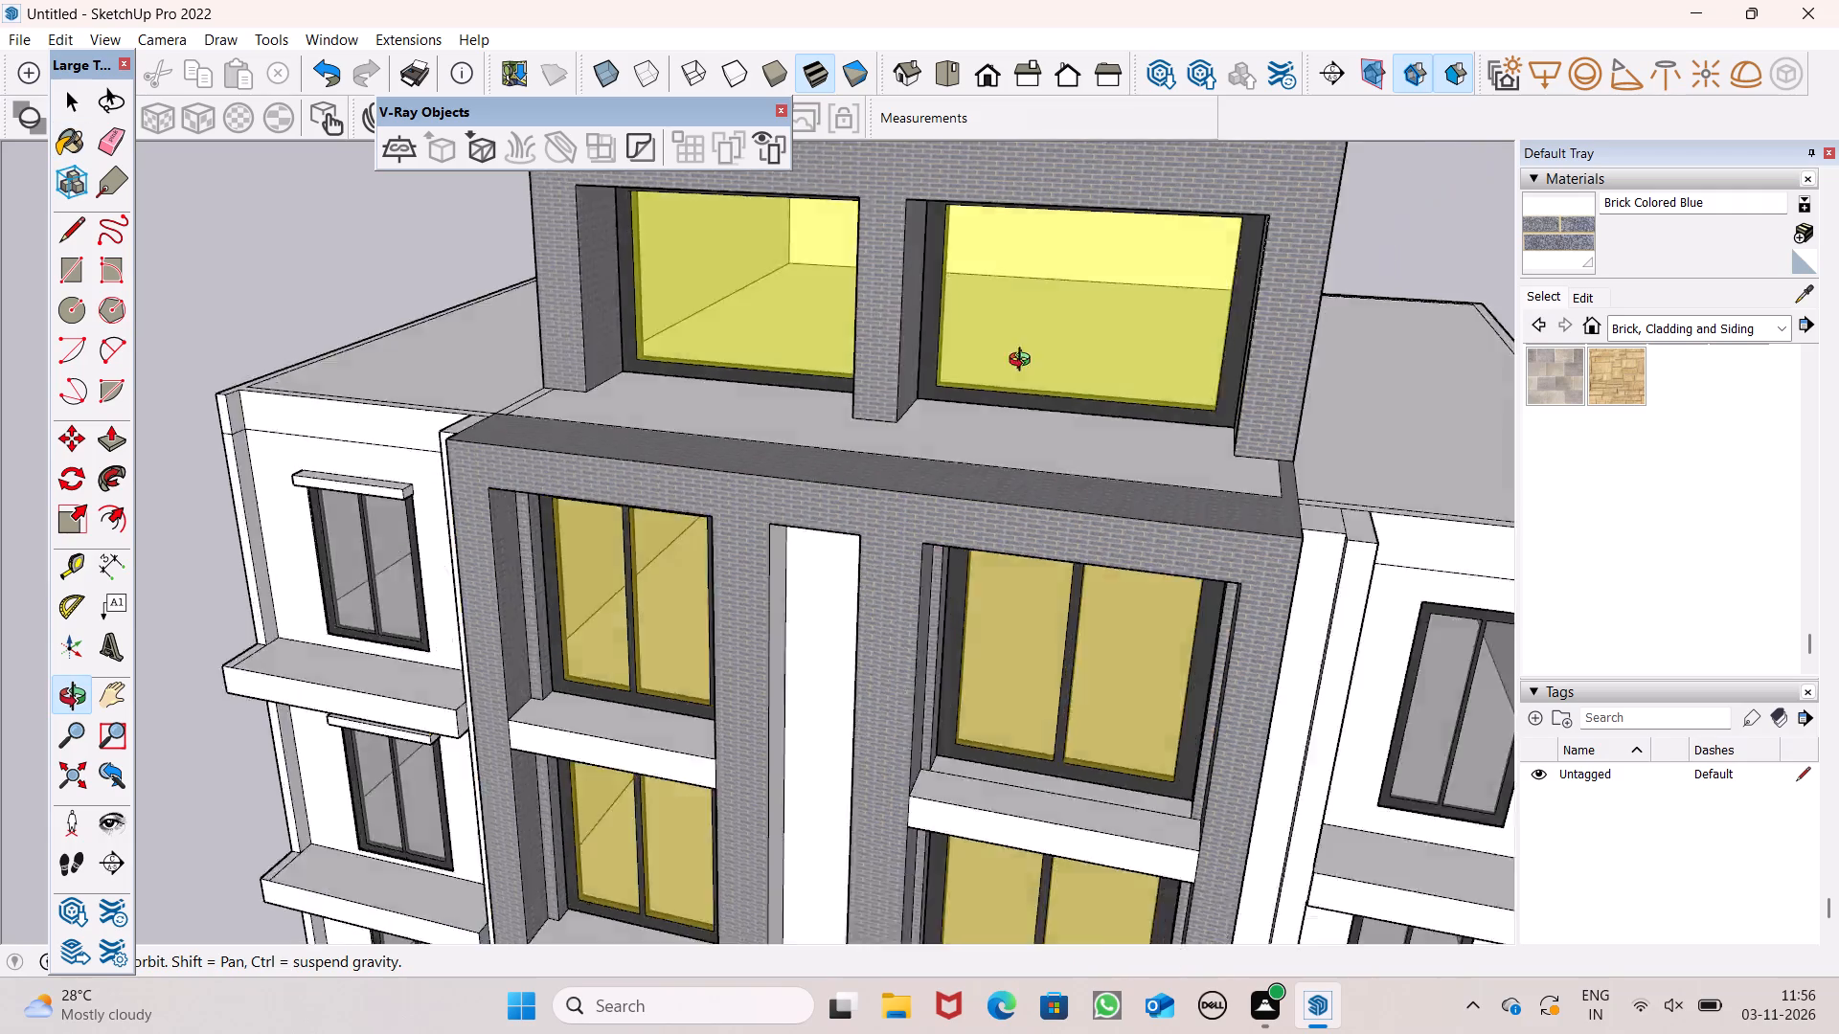
pyautogui.moveTo(1024, 362); pyautogui.dragTo(1304, 331, button='middle')
pyautogui.scroll(1, 1304, 338)
pyautogui.click(885, 301)
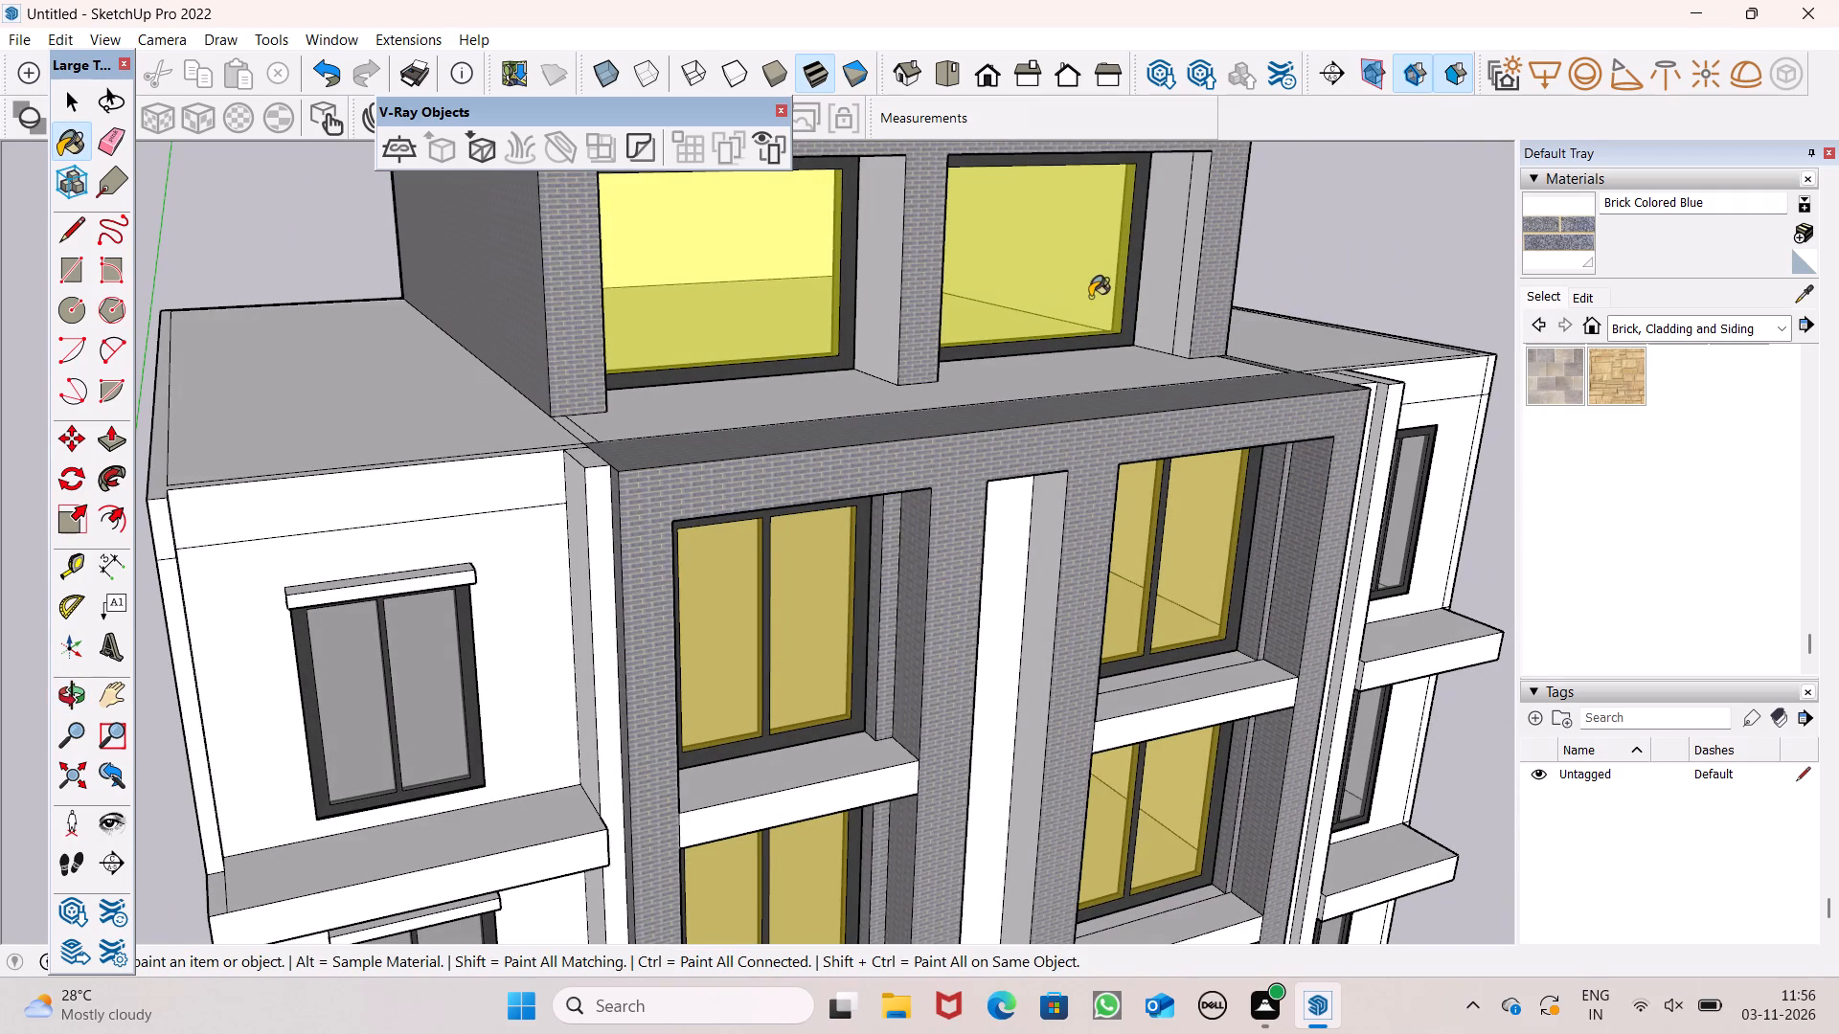
pyautogui.click(1173, 255)
pyautogui.click(1192, 249)
# Apply Brick Colored Blue to the right-hand exterior side wall and the rear wall of the rooftop storey.
pyautogui.scroll(-4, 1015, 384)
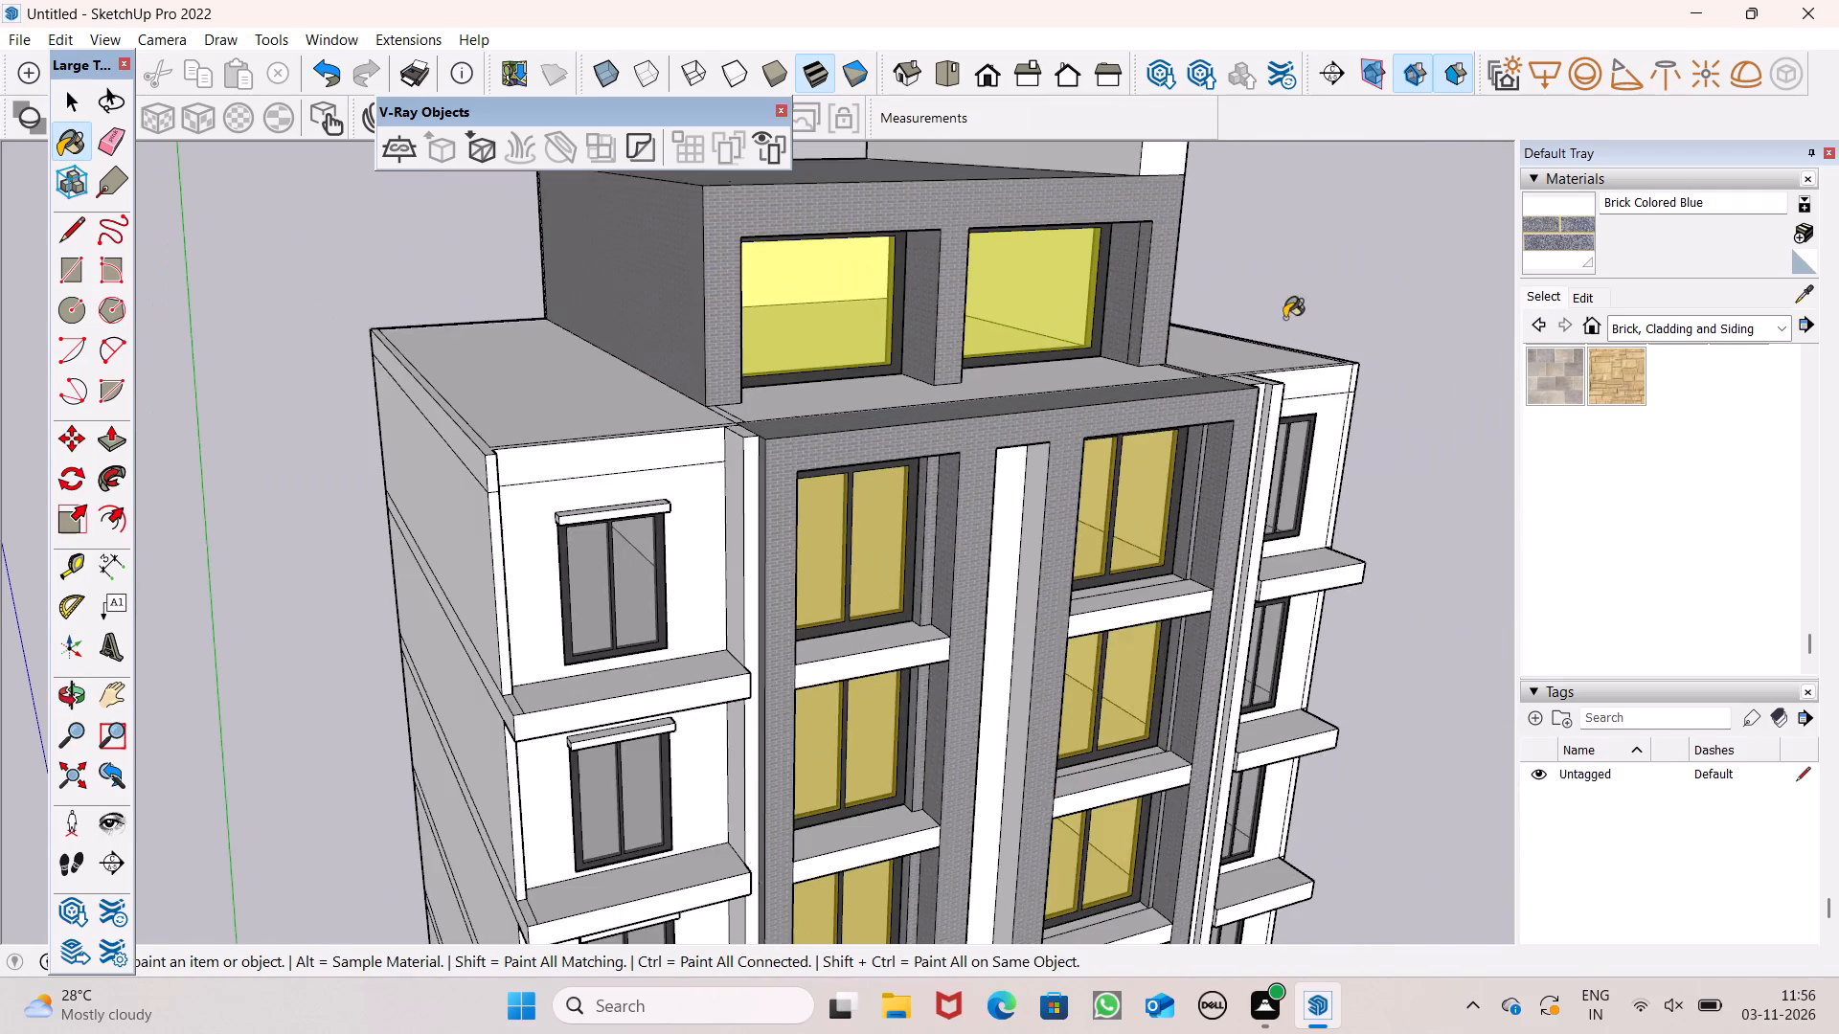
pyautogui.moveTo(1284, 317); pyautogui.dragTo(497, 331, button='middle')
pyautogui.scroll(1, 417, 340)
pyautogui.click(900, 325)
pyautogui.scroll(-5, 667, 292)
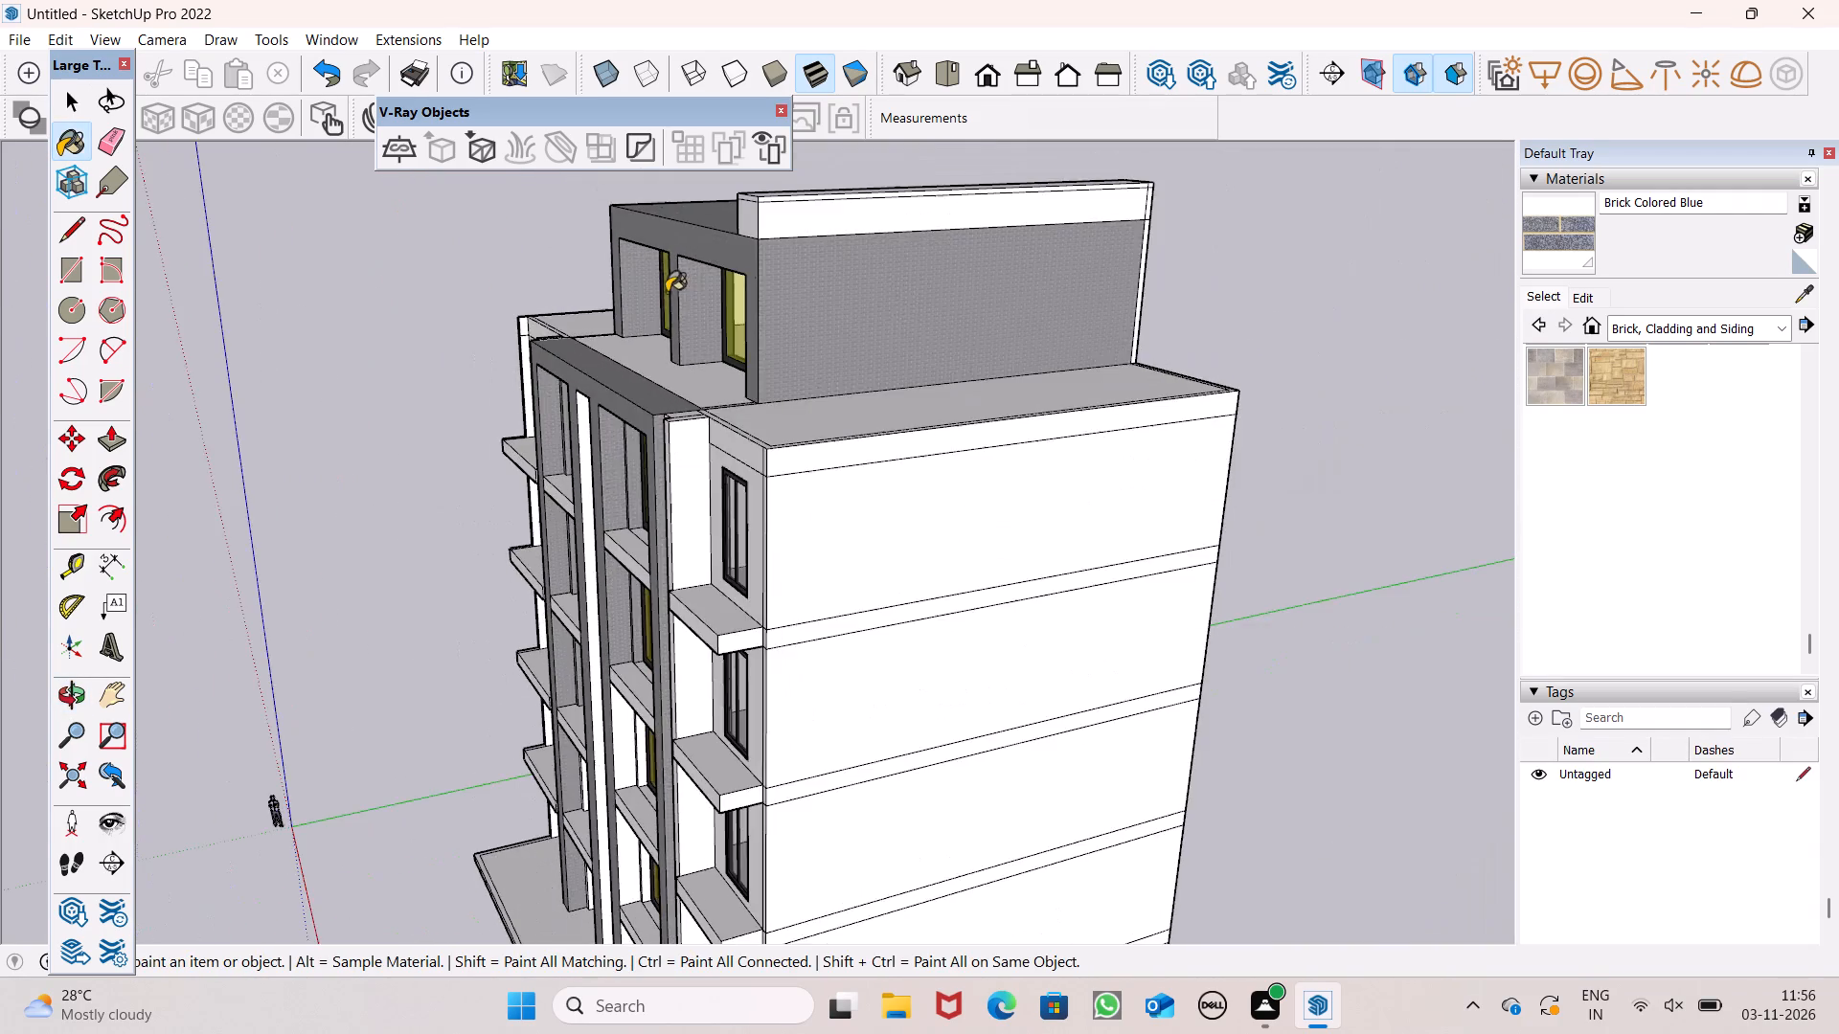
pyautogui.moveTo(1030, 265); pyautogui.dragTo(250, 236, button='middle')
pyautogui.scroll(1, 250, 236)
pyautogui.scroll(4, 752, 278)
pyautogui.click(835, 289)
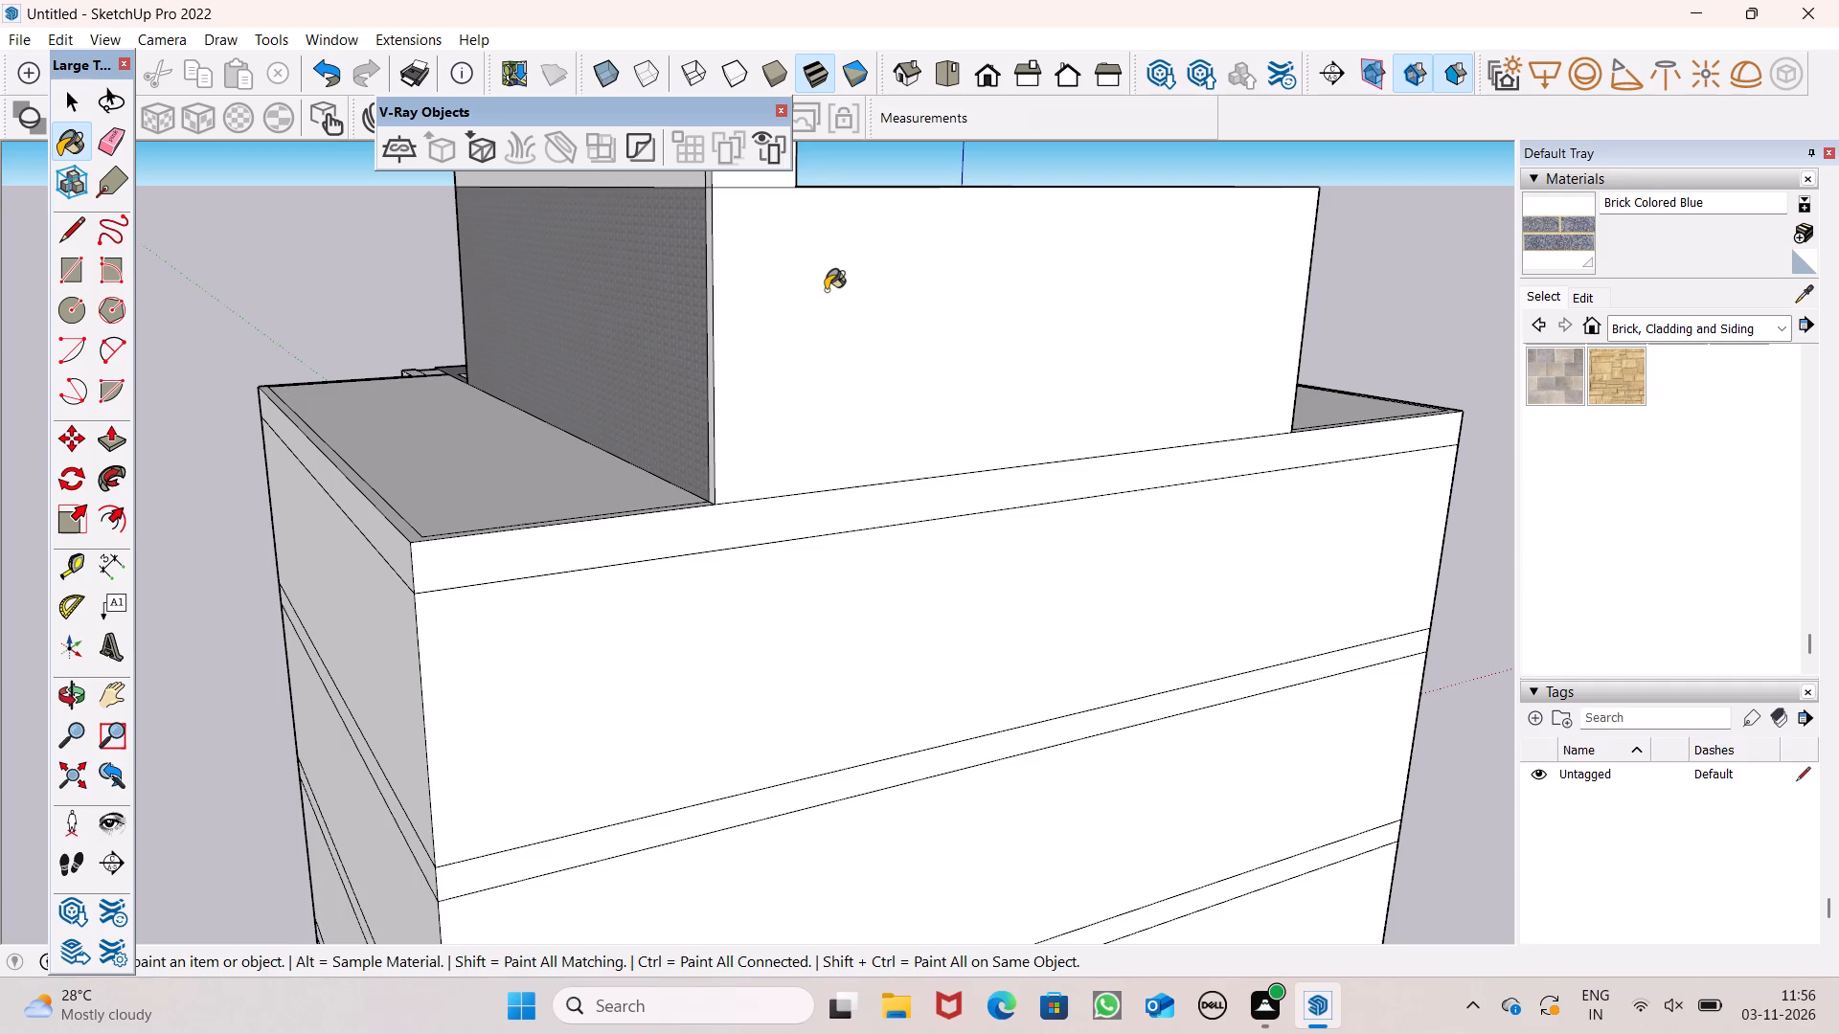
# Paint the narrow unpainted vertical strips at both rear corners of the rooftop storey with Brick Colored Blue.
pyautogui.moveTo(731, 303); pyautogui.dragTo(918, 314, button='middle')
pyautogui.scroll(7, 917, 316)
pyautogui.click(993, 376)
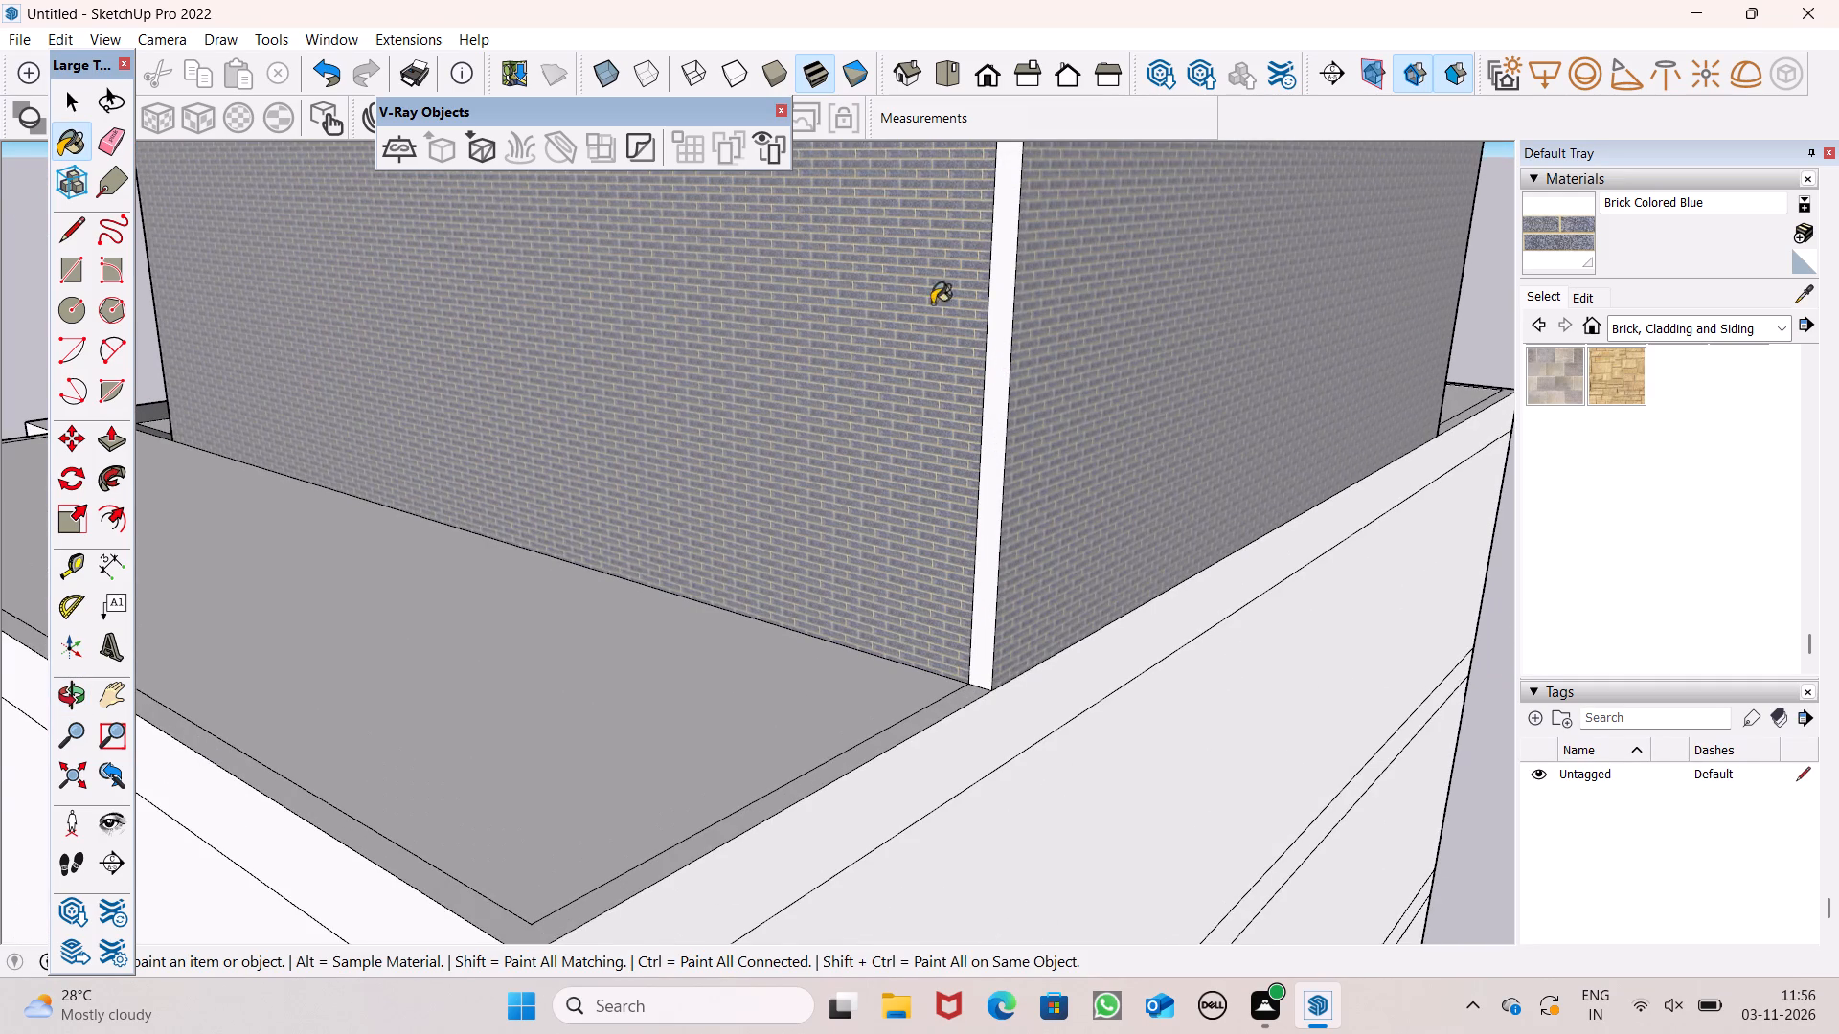
pyautogui.scroll(-4, 874, 350)
pyautogui.moveTo(1125, 413); pyautogui.dragTo(753, 440, button='middle')
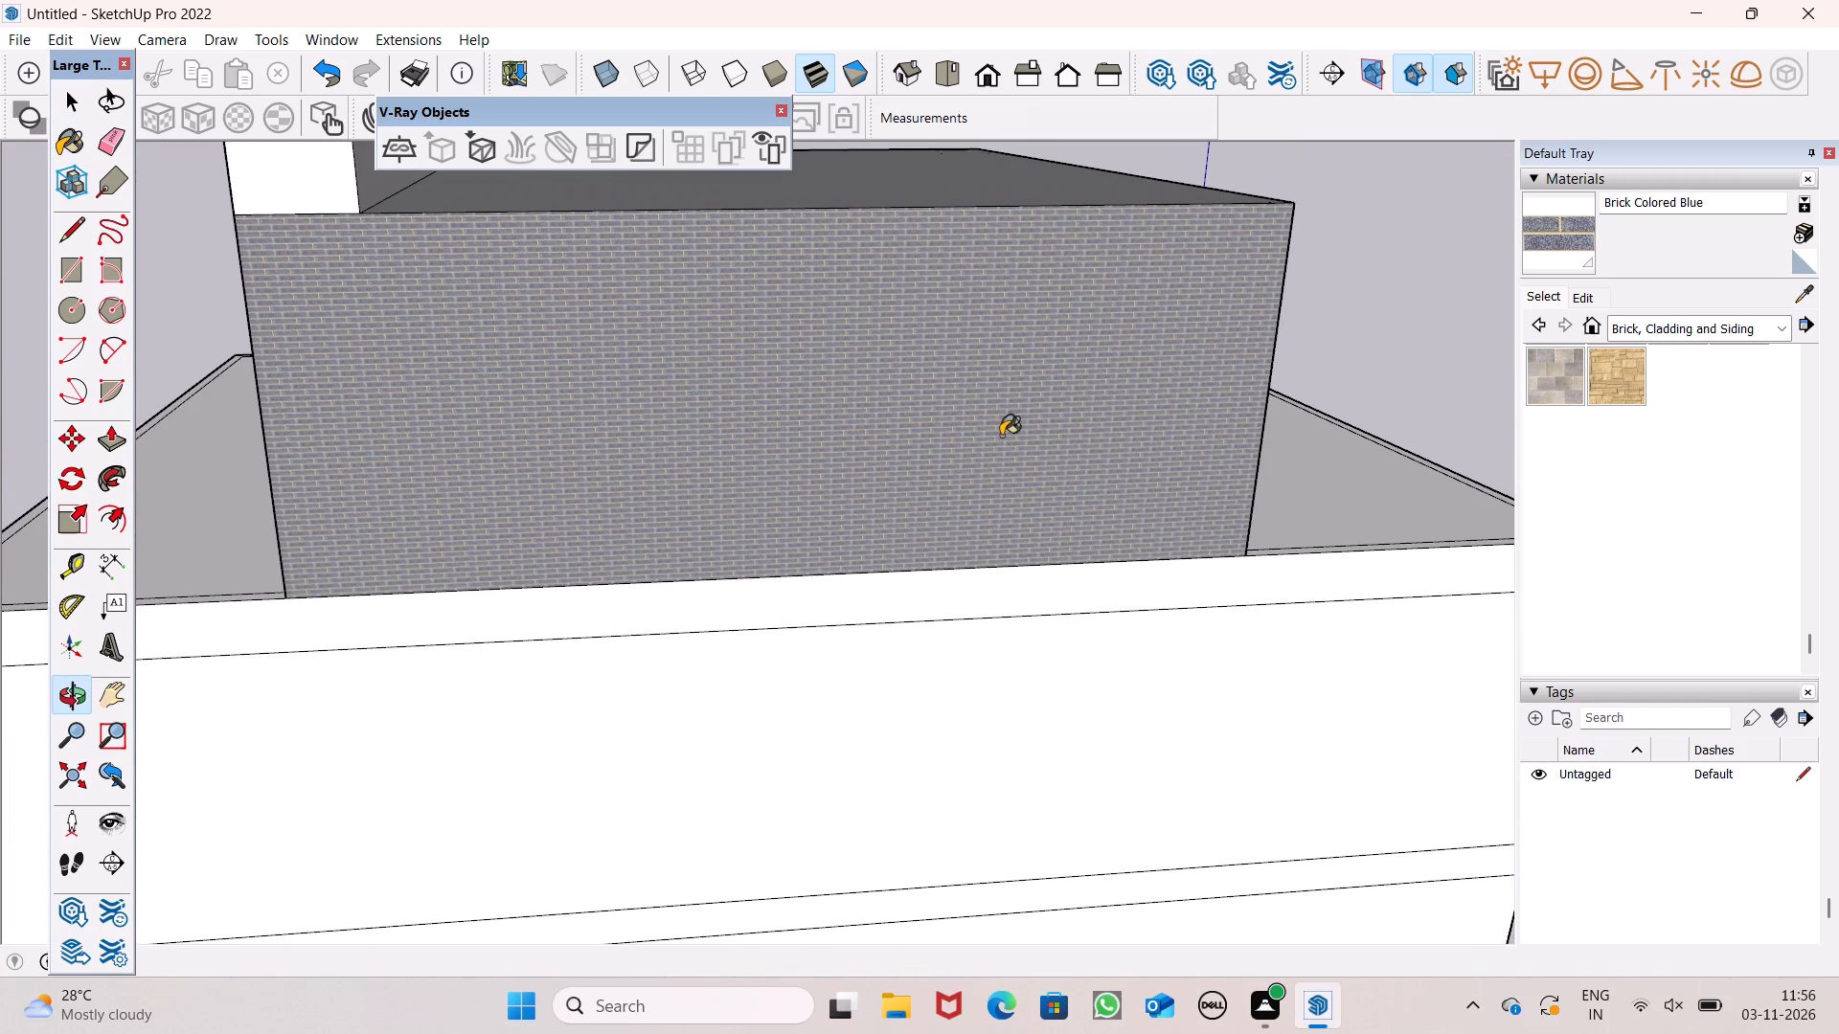
pyautogui.moveTo(1043, 420); pyautogui.dragTo(666, 416, button='middle')
pyautogui.scroll(6, 666, 416)
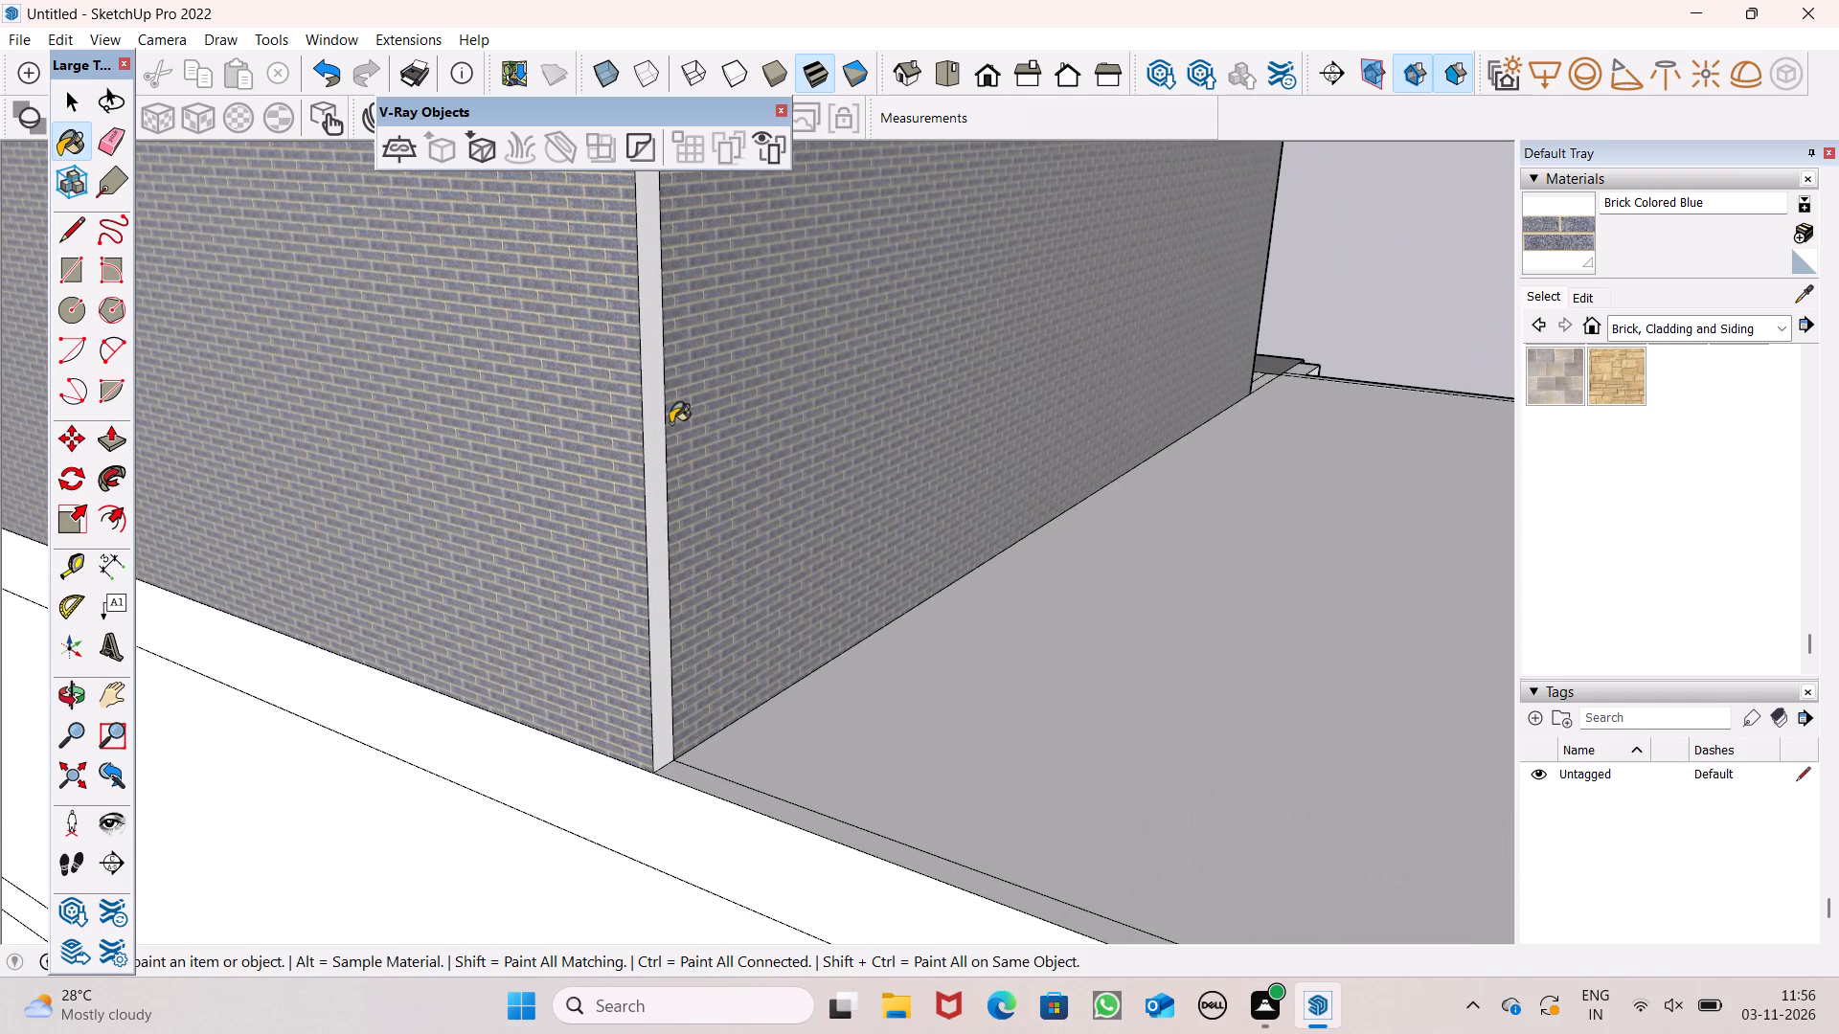
pyautogui.click(647, 427)
pyautogui.scroll(-6, 842, 427)
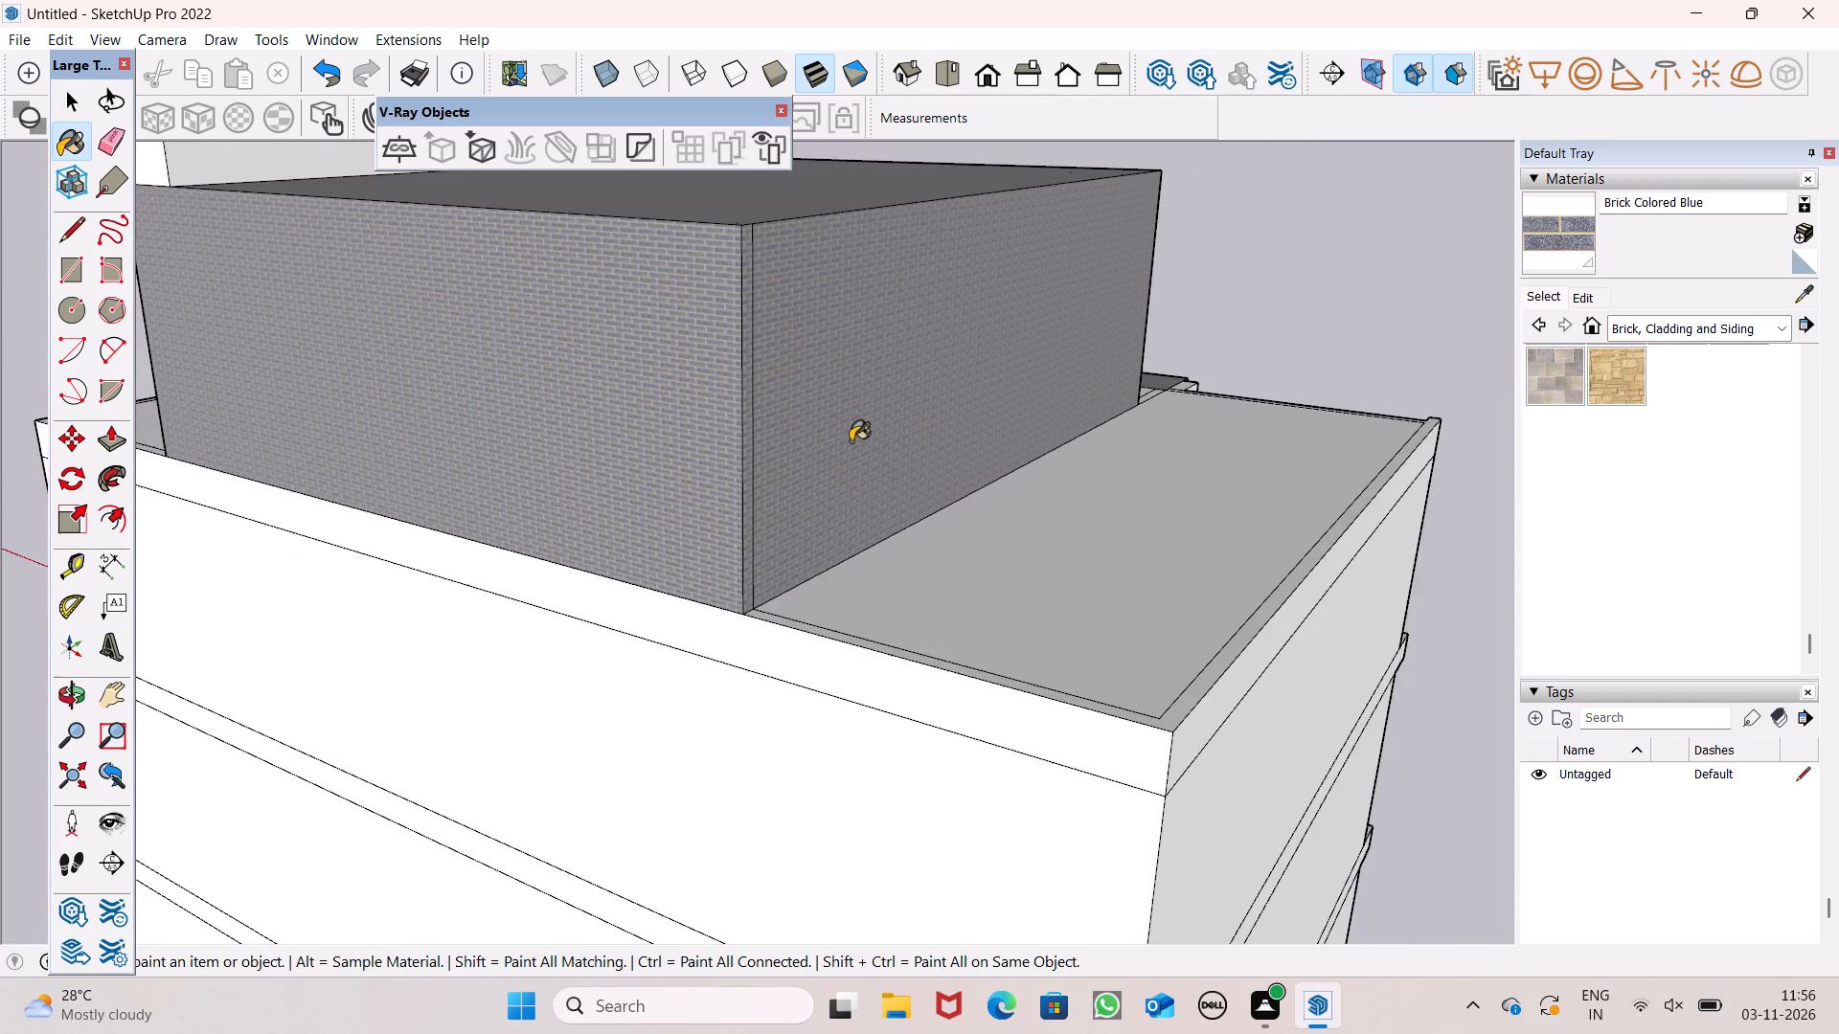
pyautogui.scroll(-3, 851, 443)
pyautogui.moveTo(844, 452); pyautogui.dragTo(655, 520, button='middle')
pyautogui.click(619, 352)
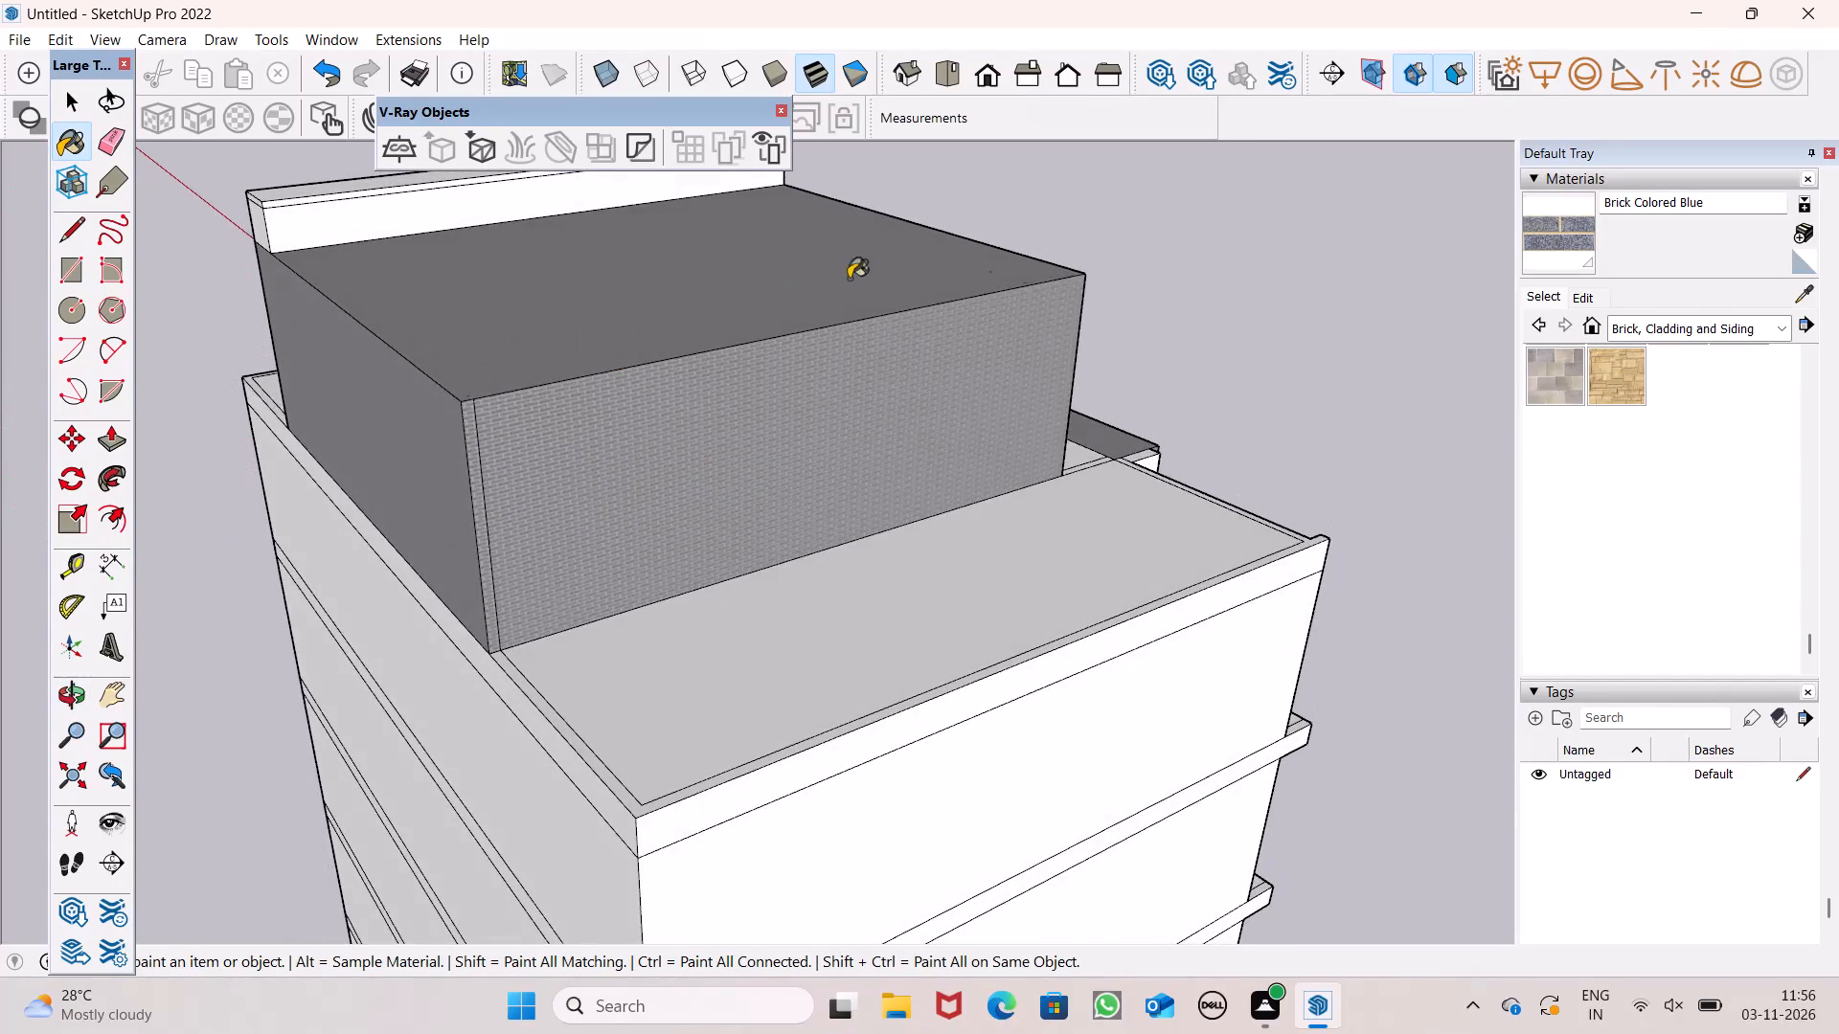
# Erase the vertical seam line beside the rooftop storey's rear corner on the facade's left-hand side.
pyautogui.scroll(-6, 849, 279)
pyautogui.moveTo(857, 317); pyautogui.dragTo(832, 345, button='middle')
pyautogui.press('space')
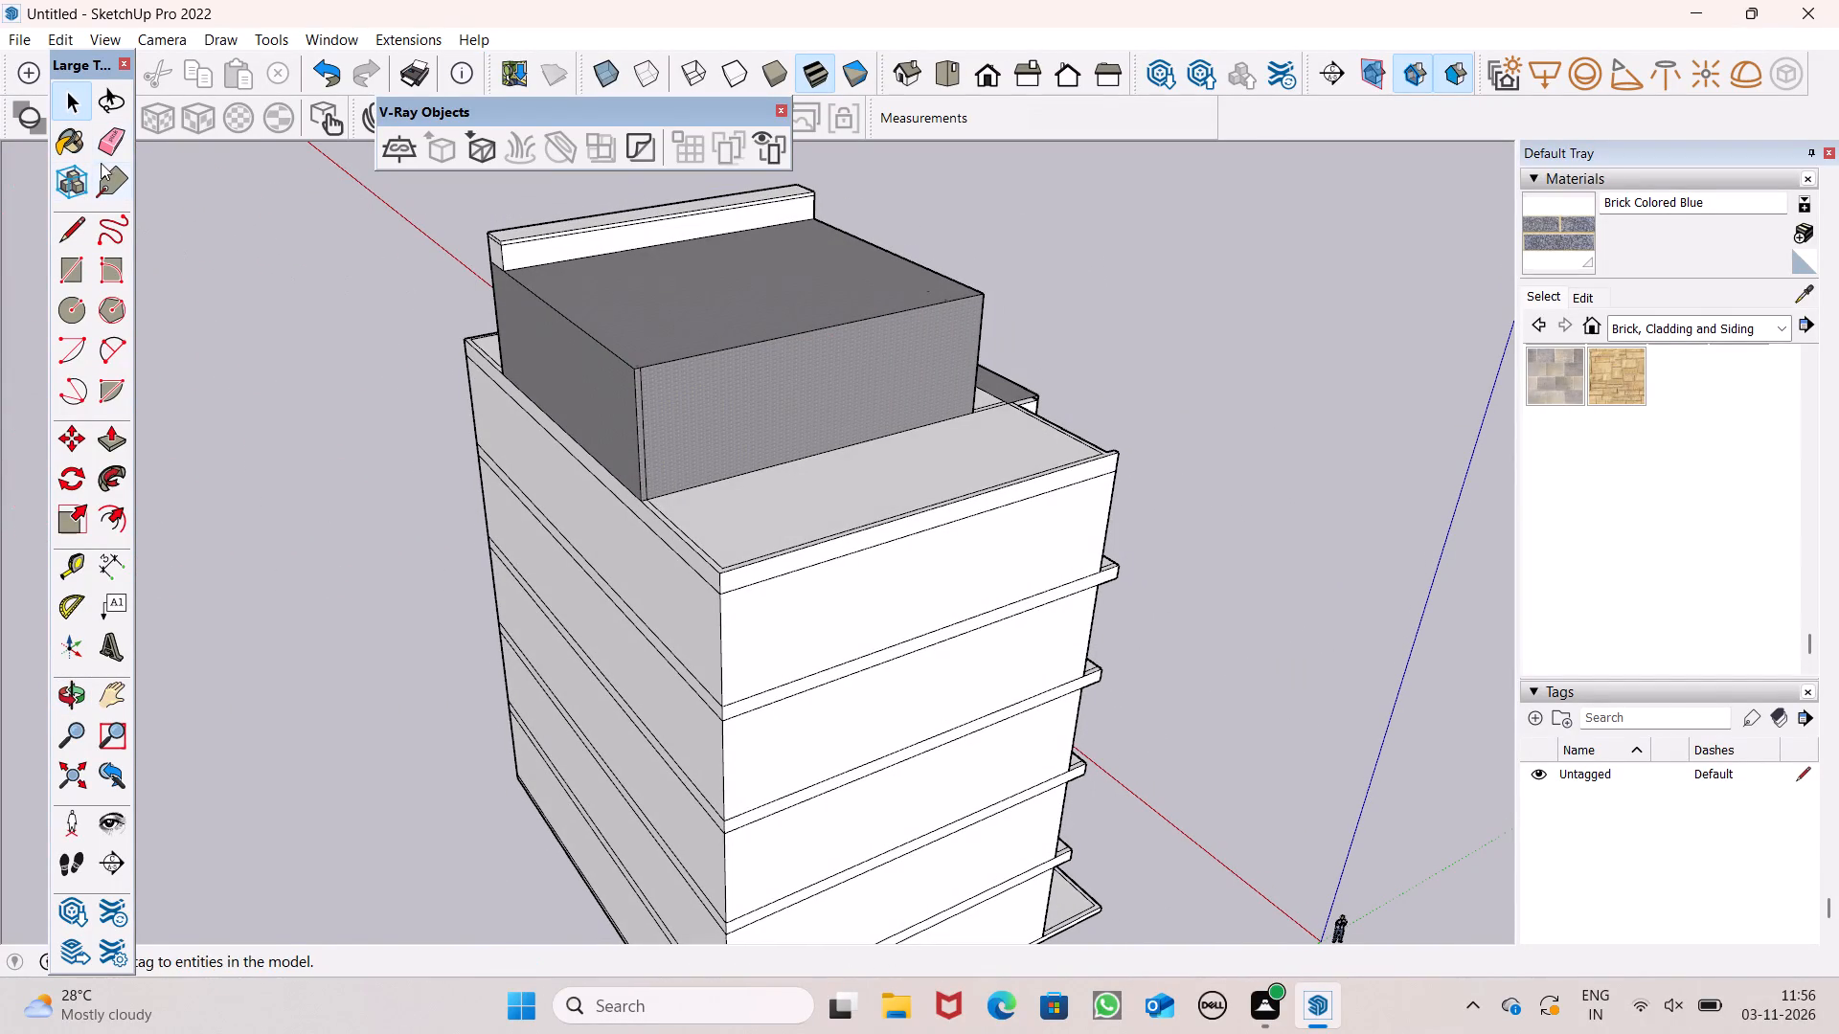
pyautogui.click(101, 158)
pyautogui.scroll(1, 421, 529)
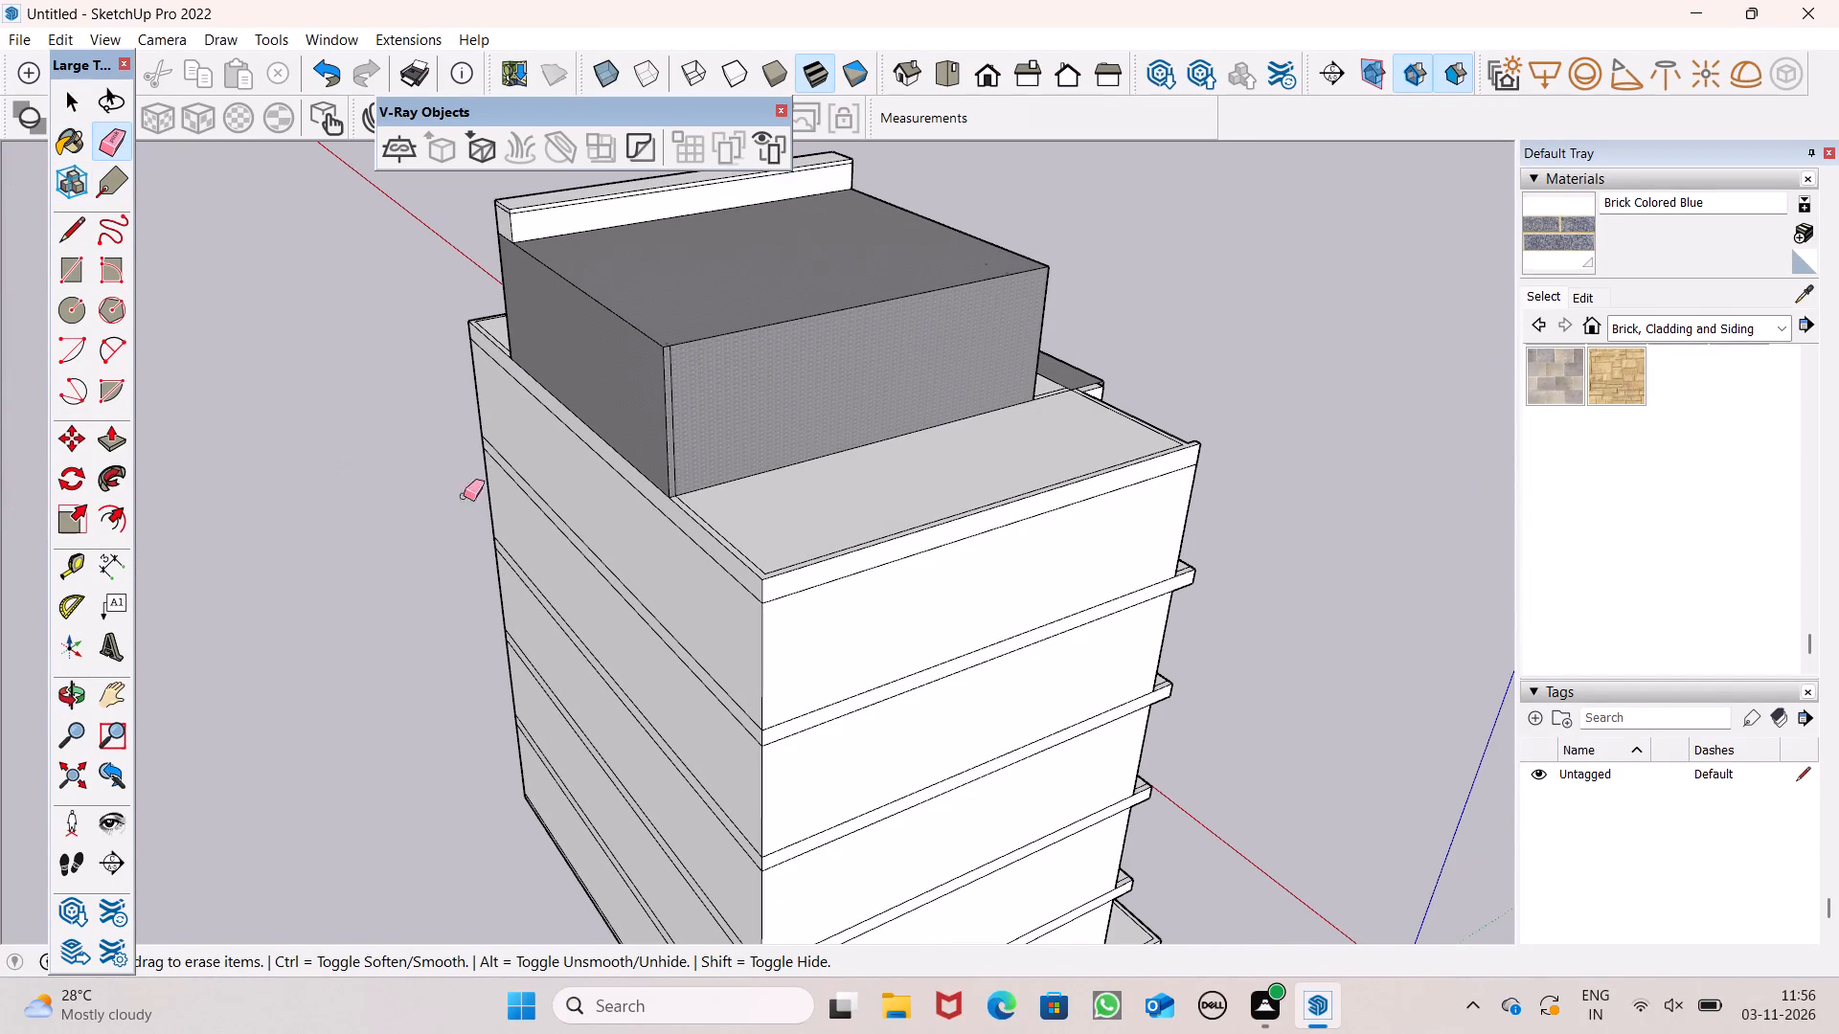
pyautogui.scroll(7, 610, 333)
pyautogui.scroll(6, 648, 407)
pyautogui.click(781, 451)
# Erase the matching vertical seam line beside the rooftop storey's other rear corner.
pyautogui.scroll(-7, 847, 378)
pyautogui.moveTo(553, 418); pyautogui.dragTo(602, 410, button='middle')
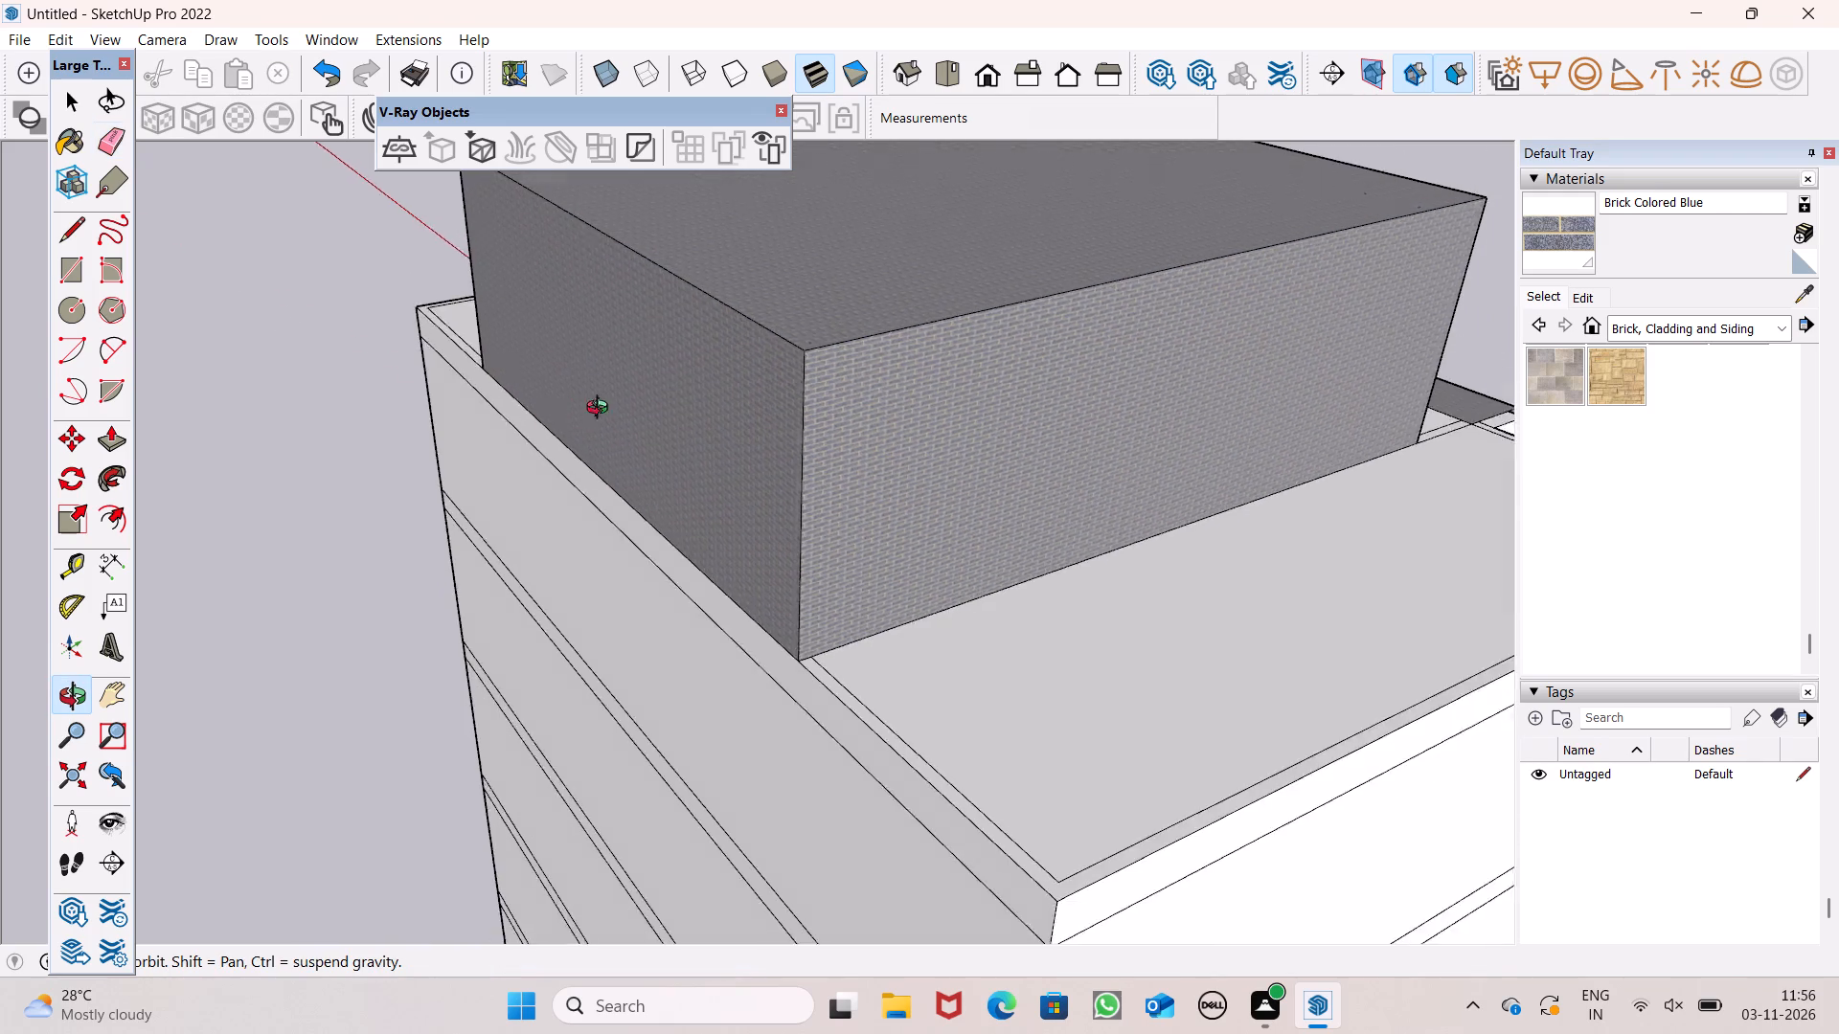
pyautogui.moveTo(602, 410); pyautogui.dragTo(1303, 355, button='middle')
pyautogui.scroll(-6, 685, 480)
pyautogui.moveTo(686, 455); pyautogui.dragTo(1110, 451, button='middle')
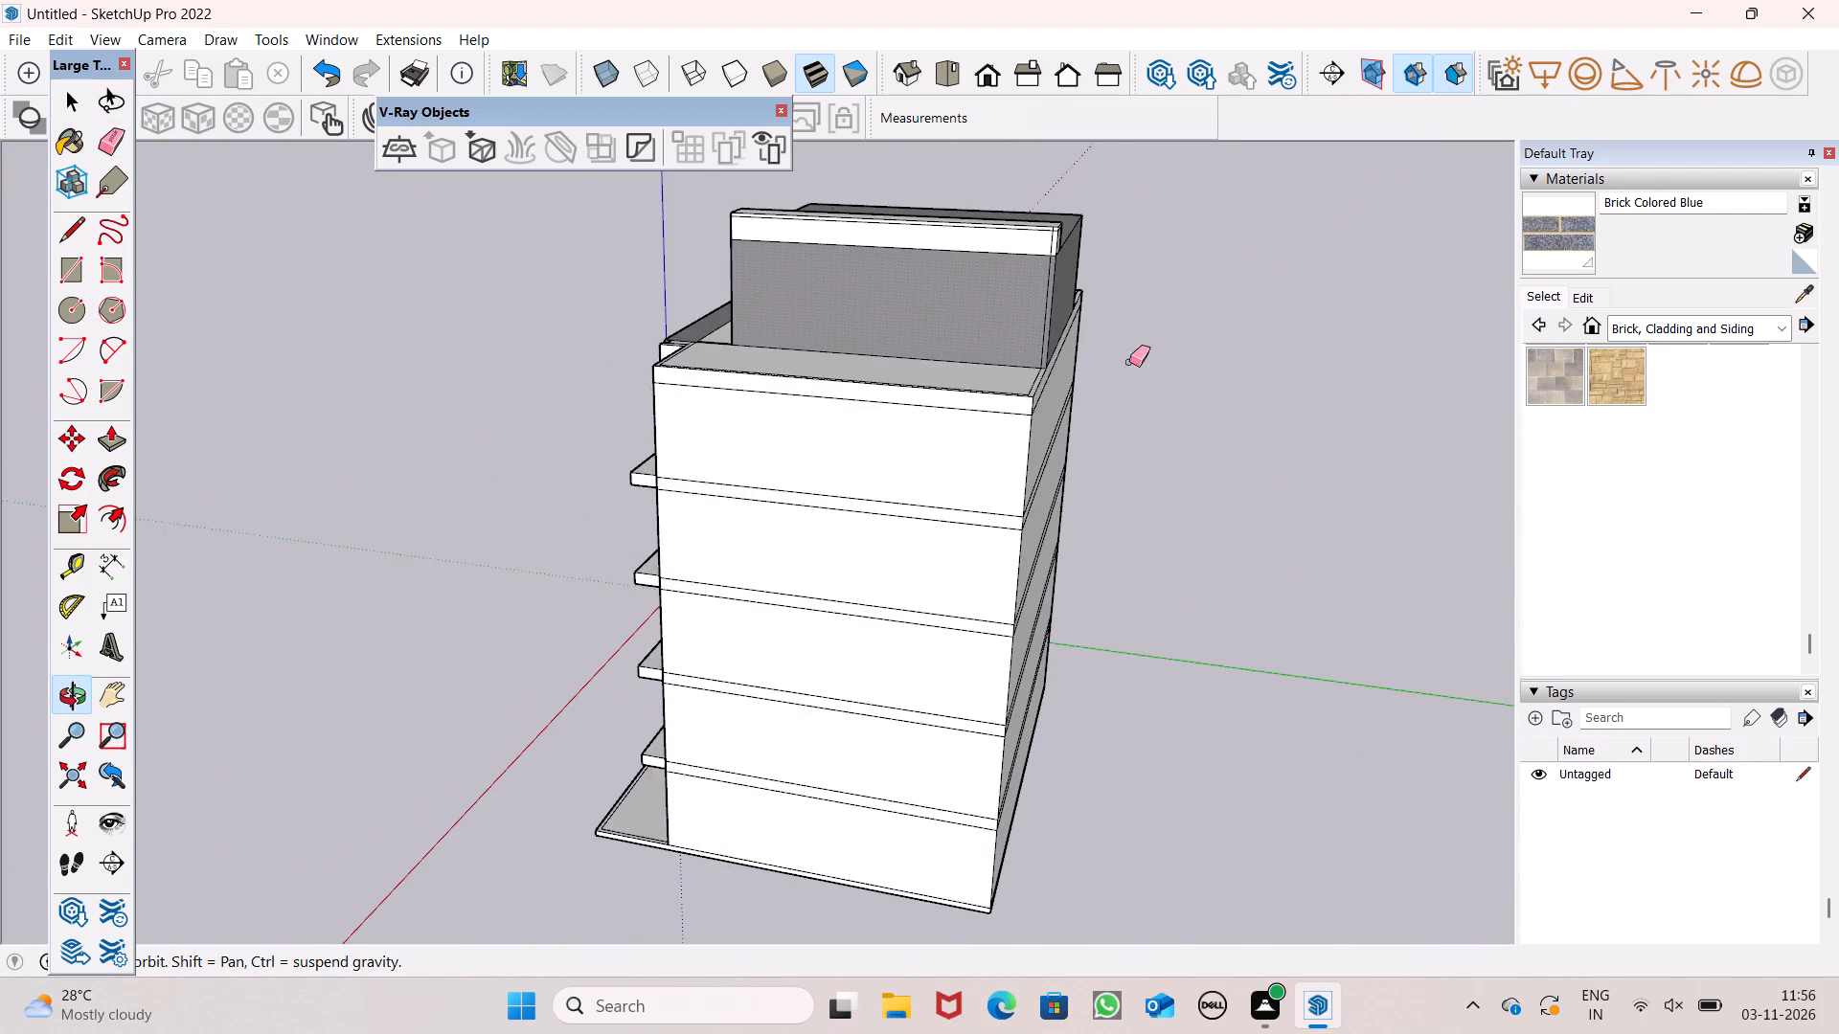
pyautogui.scroll(12, 1082, 300)
pyautogui.moveTo(988, 258); pyautogui.dragTo(1007, 248)
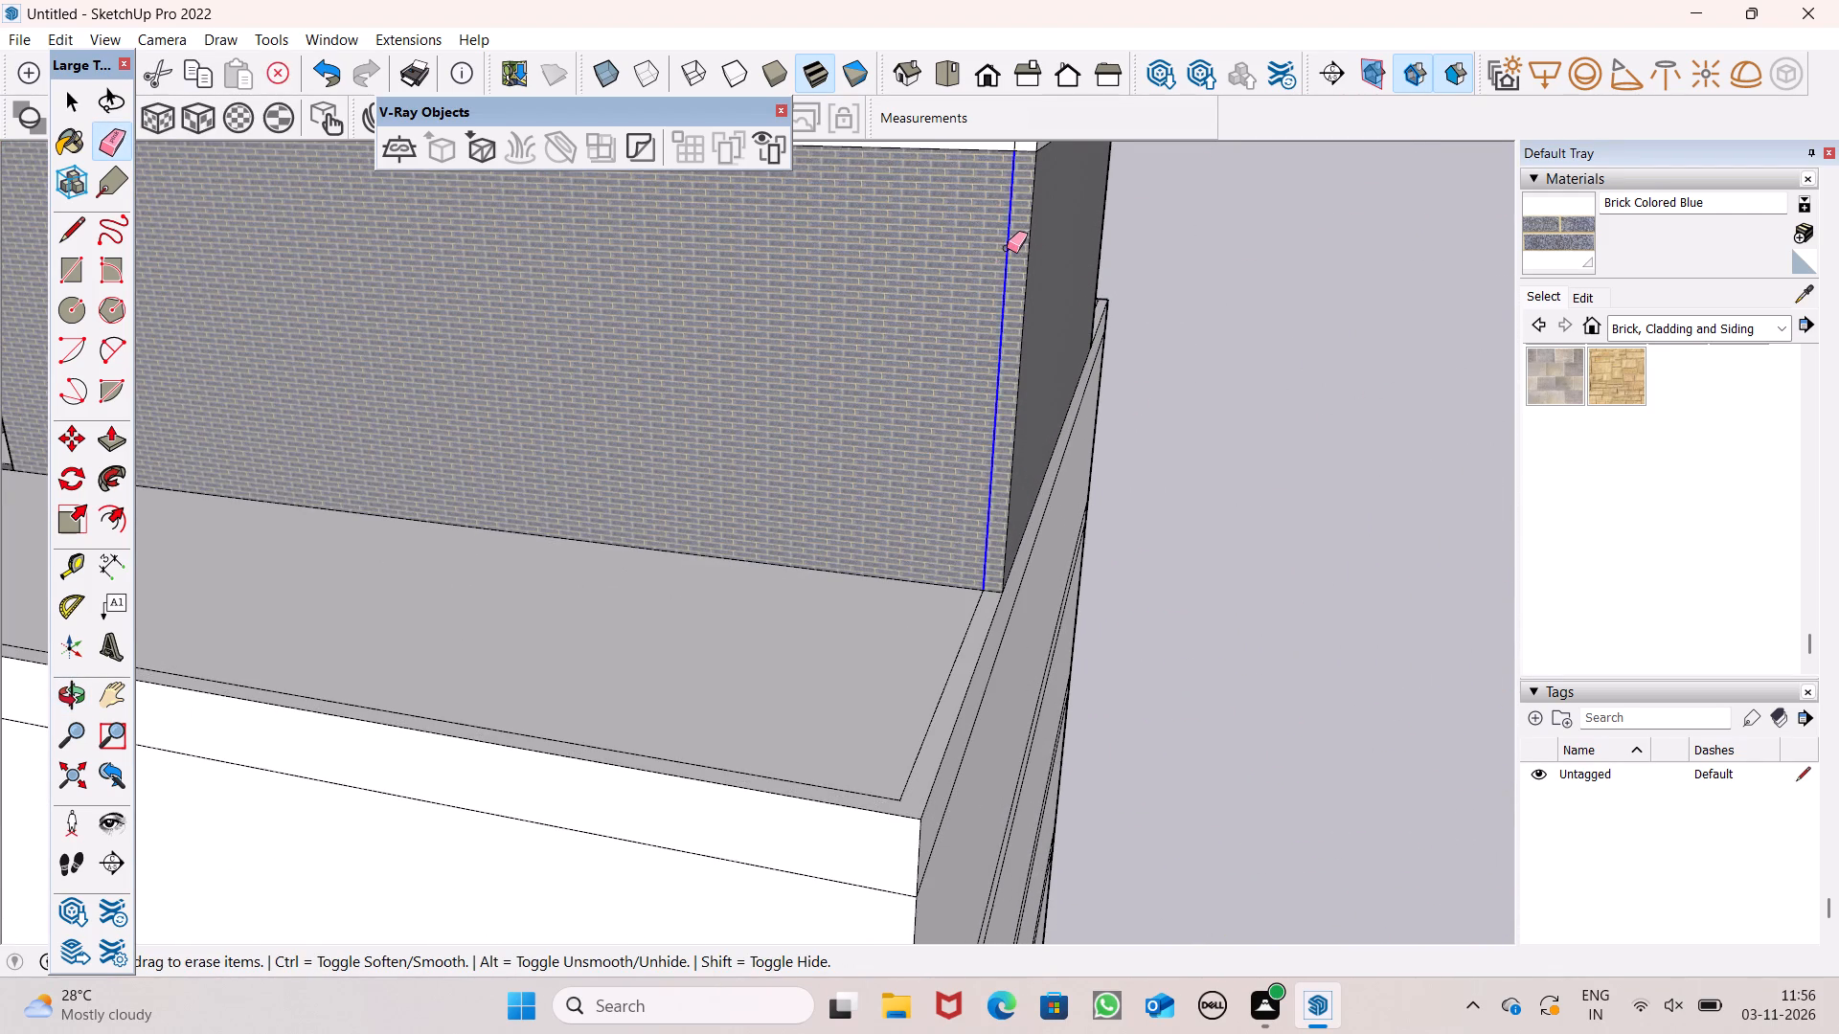
# Examine the rooftop storey and the front facade from above and below for faces still lacking brick.
pyautogui.scroll(-7, 936, 402)
pyautogui.moveTo(941, 396); pyautogui.dragTo(1137, 393, button='middle')
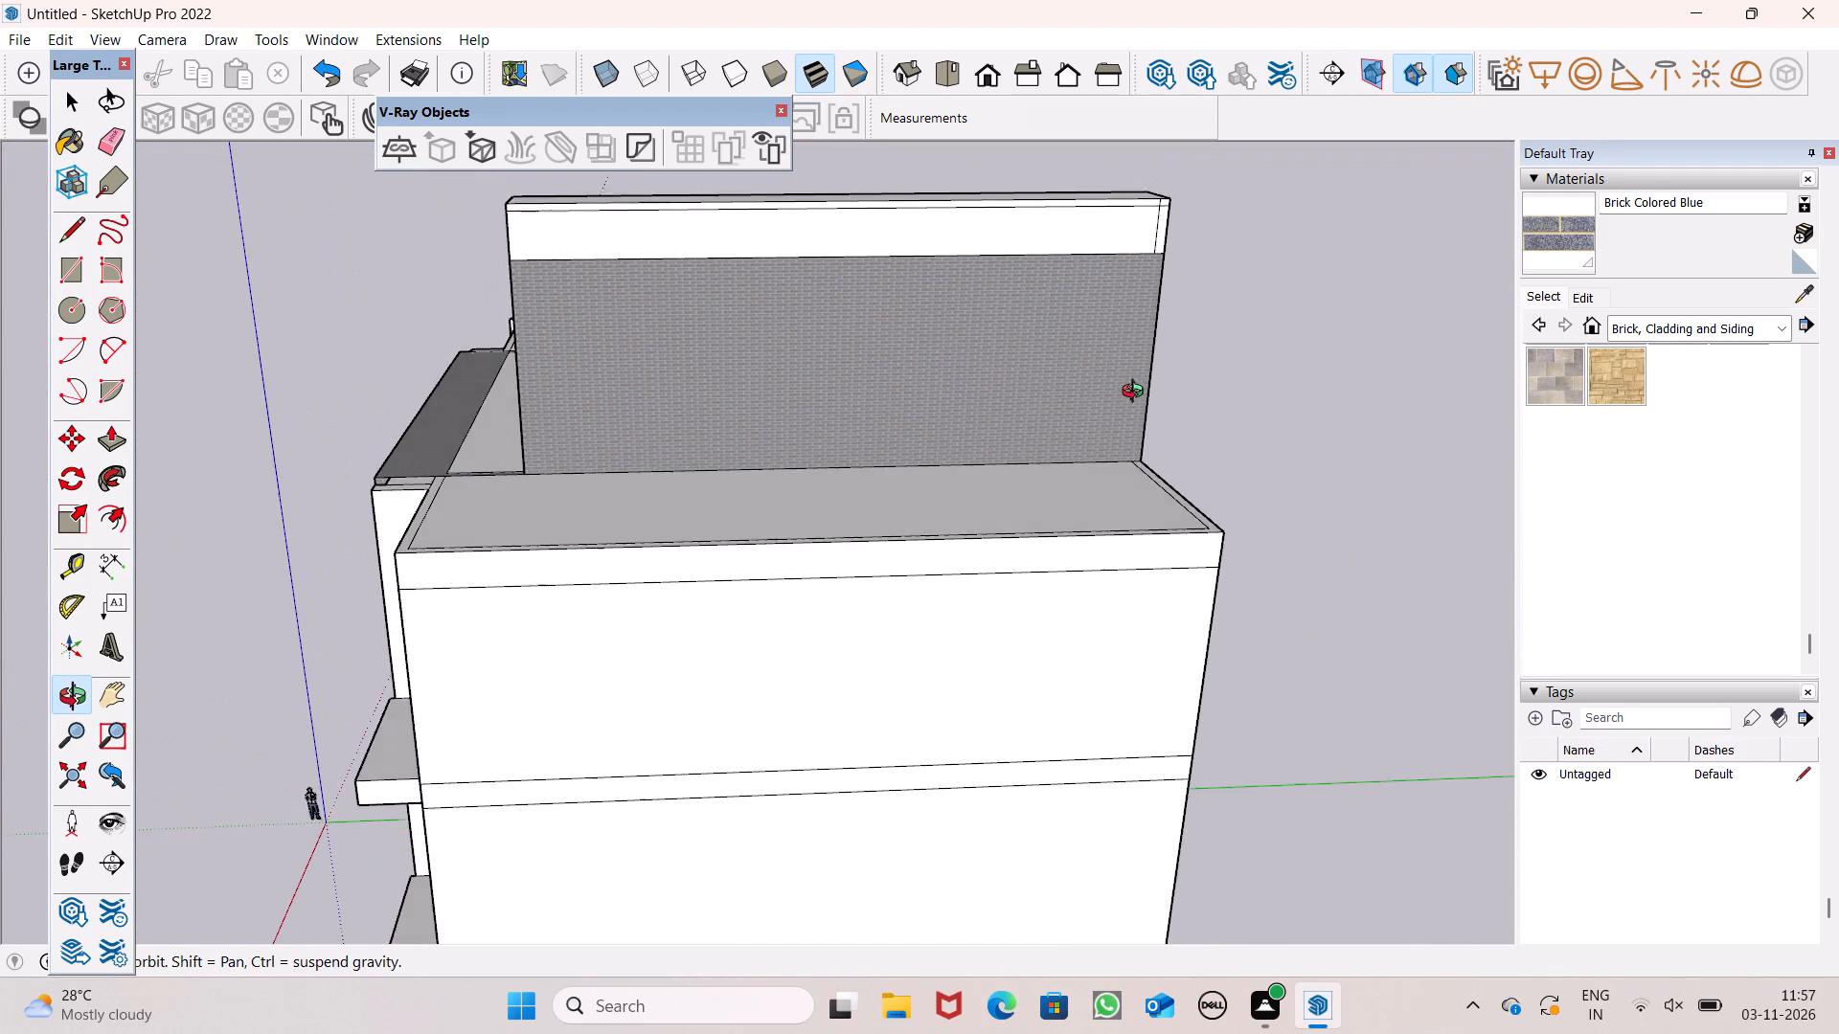
pyautogui.moveTo(1137, 393); pyautogui.dragTo(1188, 417, button='middle')
pyautogui.scroll(-4, 863, 378)
pyautogui.moveTo(652, 425); pyautogui.dragTo(1297, 309, button='middle')
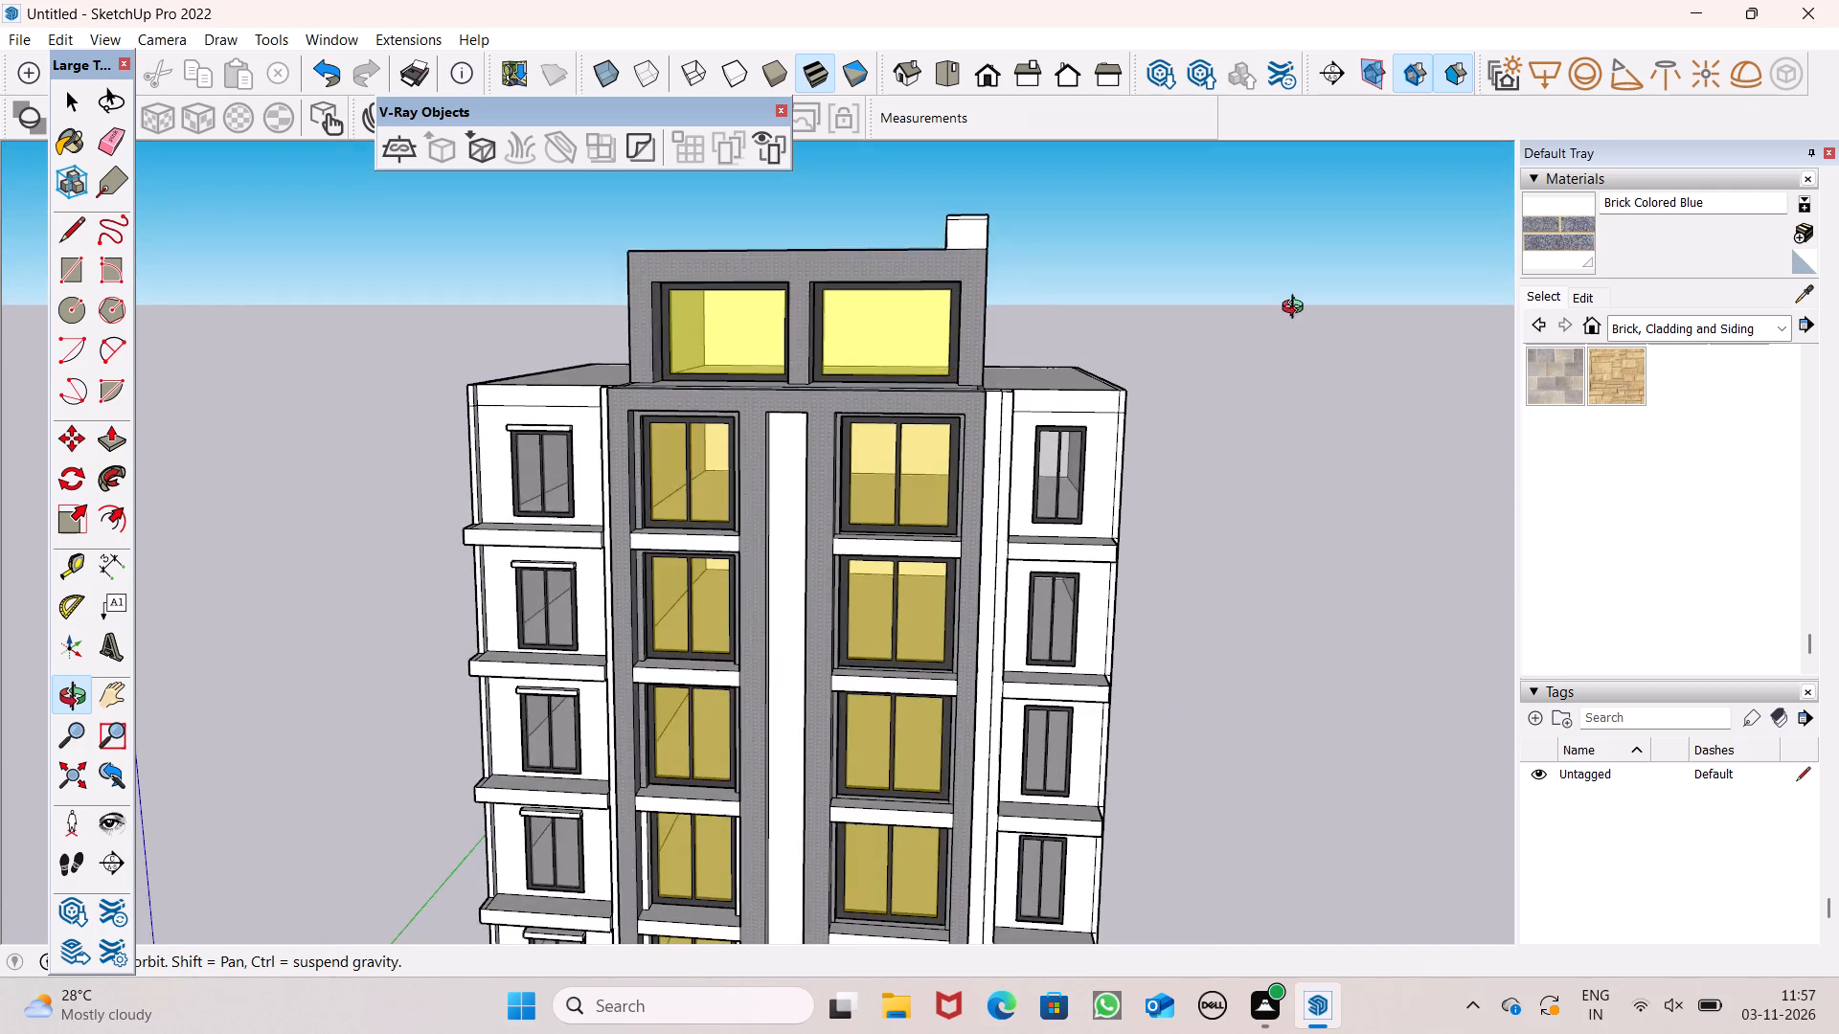
pyautogui.moveTo(1297, 309); pyautogui.dragTo(1311, 352, button='middle')
pyautogui.moveTo(643, 357); pyautogui.dragTo(870, 305, button='middle')
pyautogui.scroll(1, 870, 305)
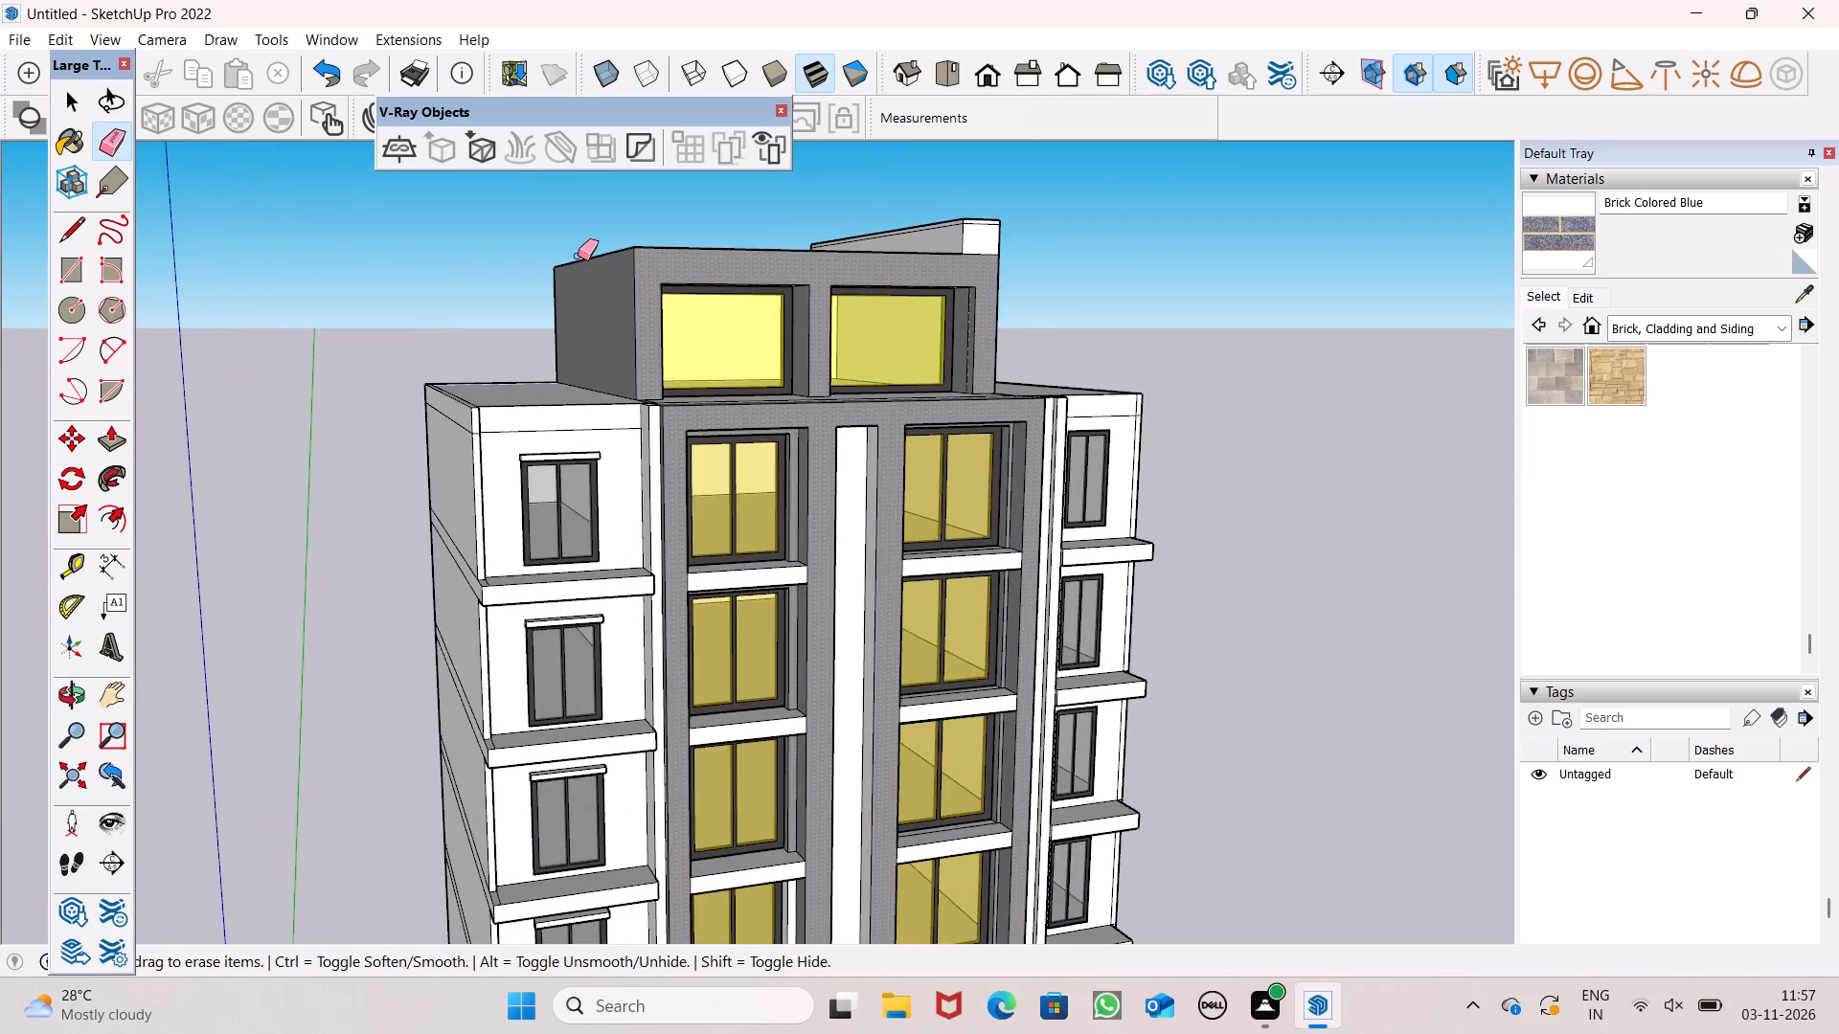
pyautogui.scroll(-4, 578, 256)
pyautogui.moveTo(737, 342); pyautogui.dragTo(333, 0, button='middle')
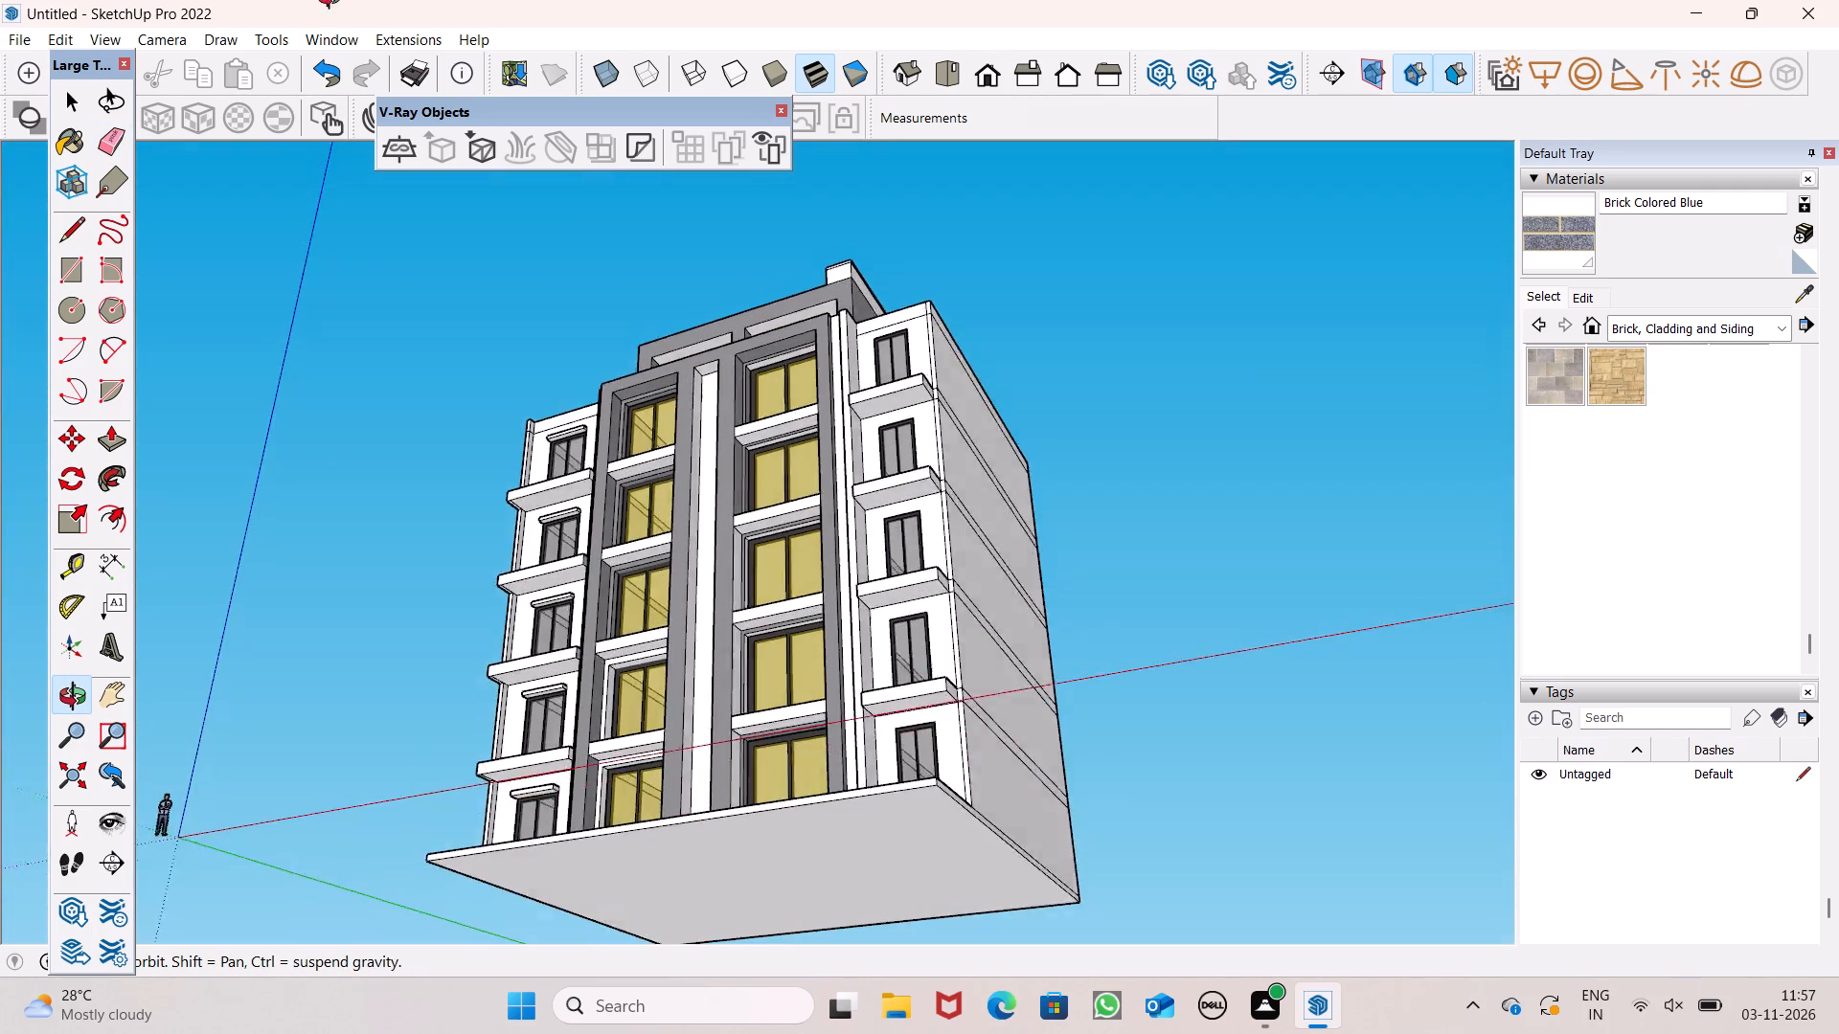
pyautogui.moveTo(333, 0); pyautogui.dragTo(414, 0, button='middle')
pyautogui.moveTo(678, 437); pyautogui.dragTo(643, 363, button='middle')
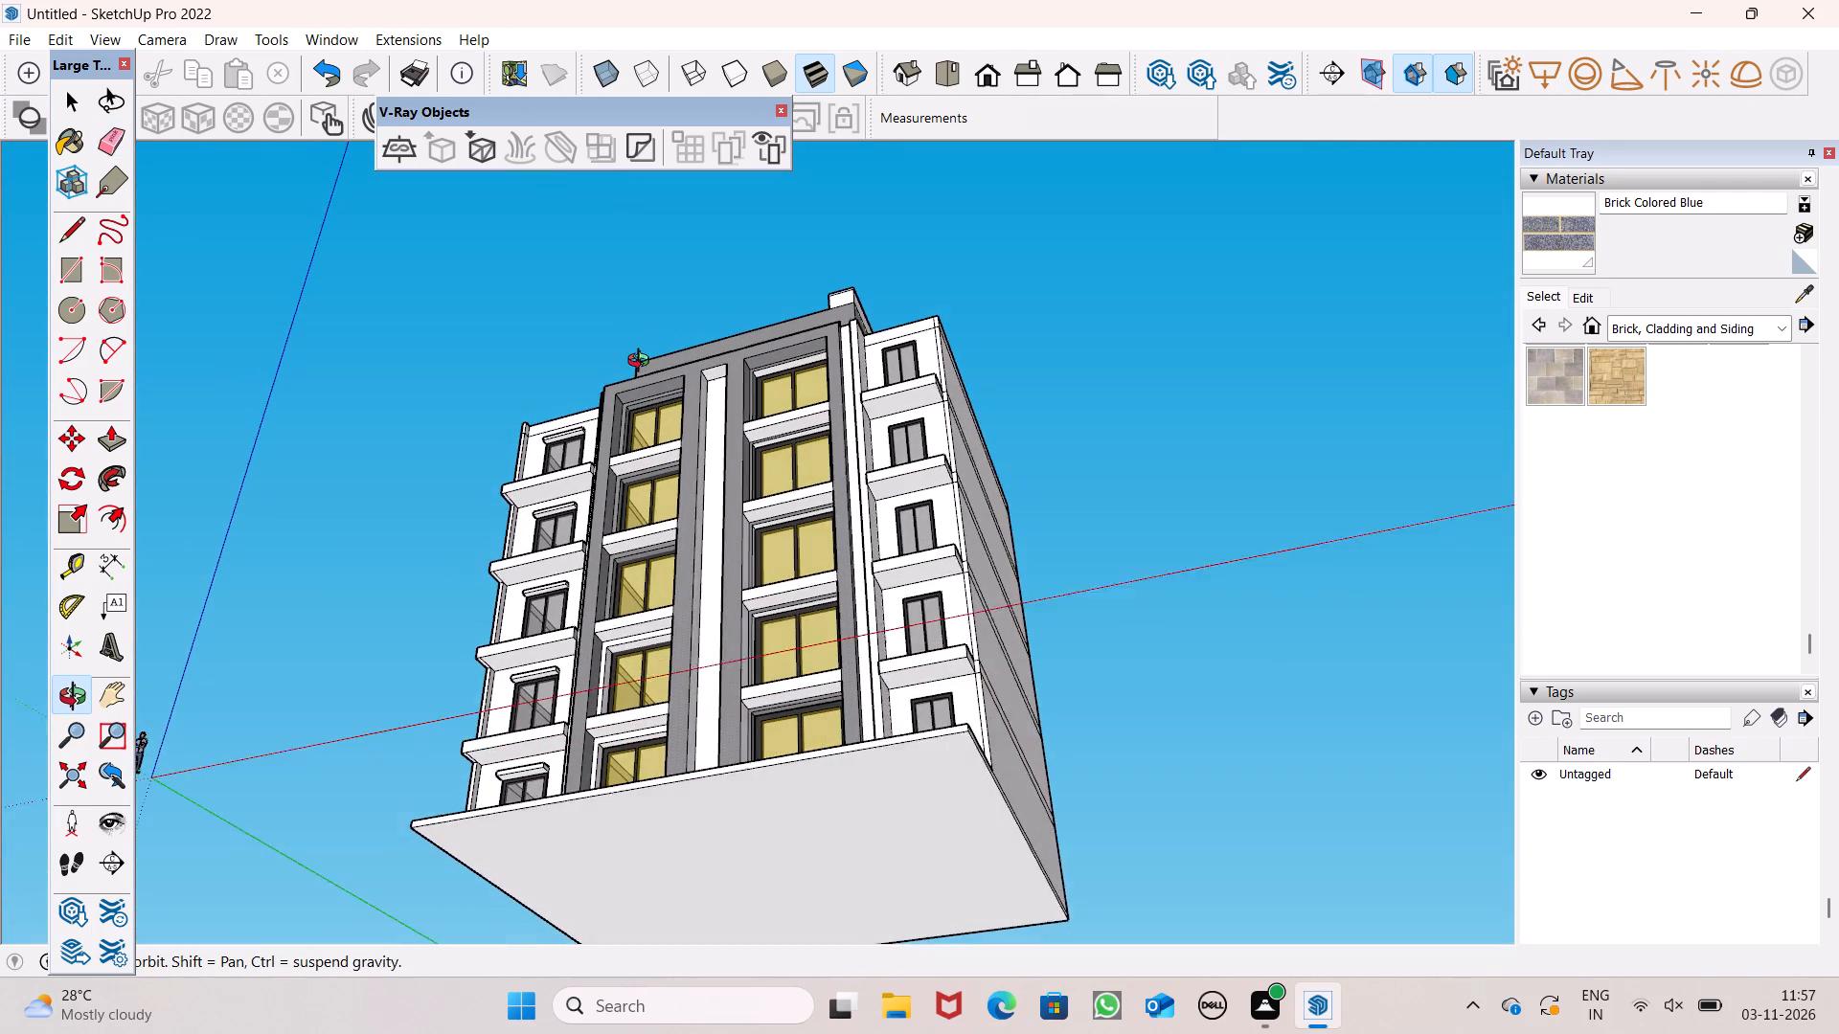
pyautogui.moveTo(643, 363); pyautogui.dragTo(638, 357, button='middle')
pyautogui.scroll(2, 638, 357)
pyautogui.scroll(7, 665, 490)
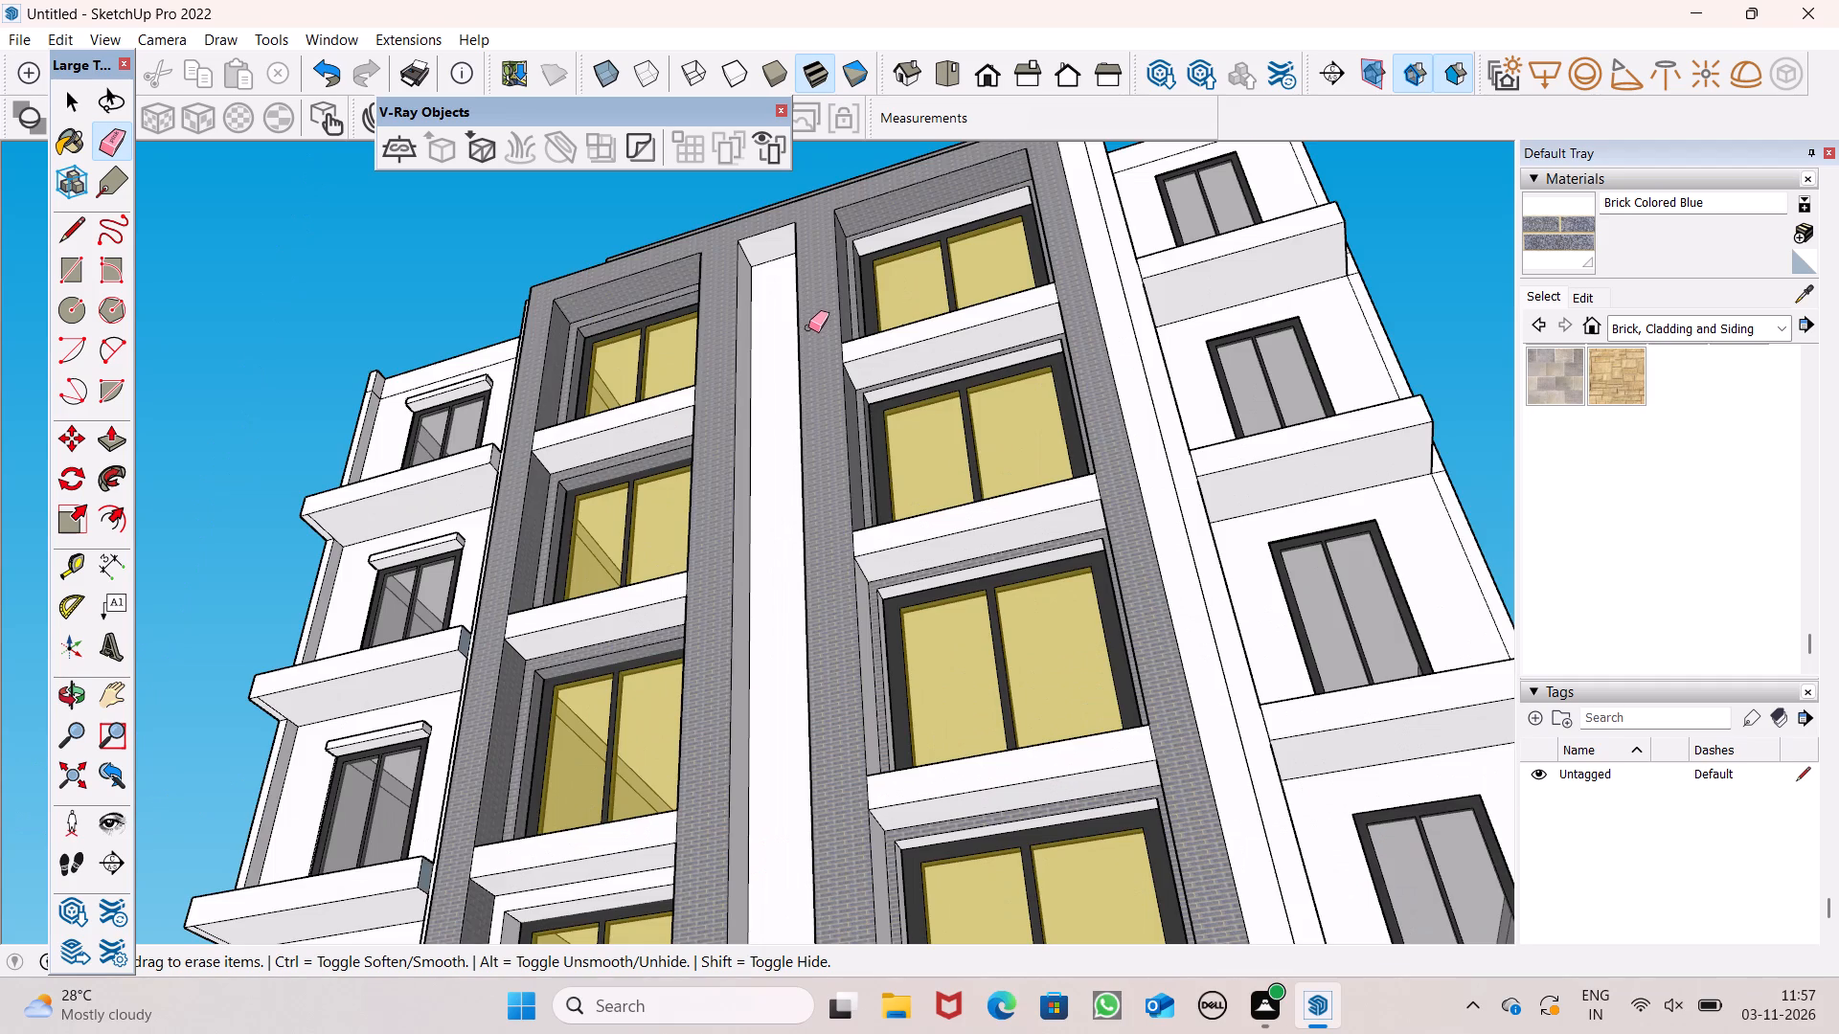
pyautogui.scroll(-6, 808, 327)
pyautogui.moveTo(851, 335); pyautogui.dragTo(792, 392, button='middle')
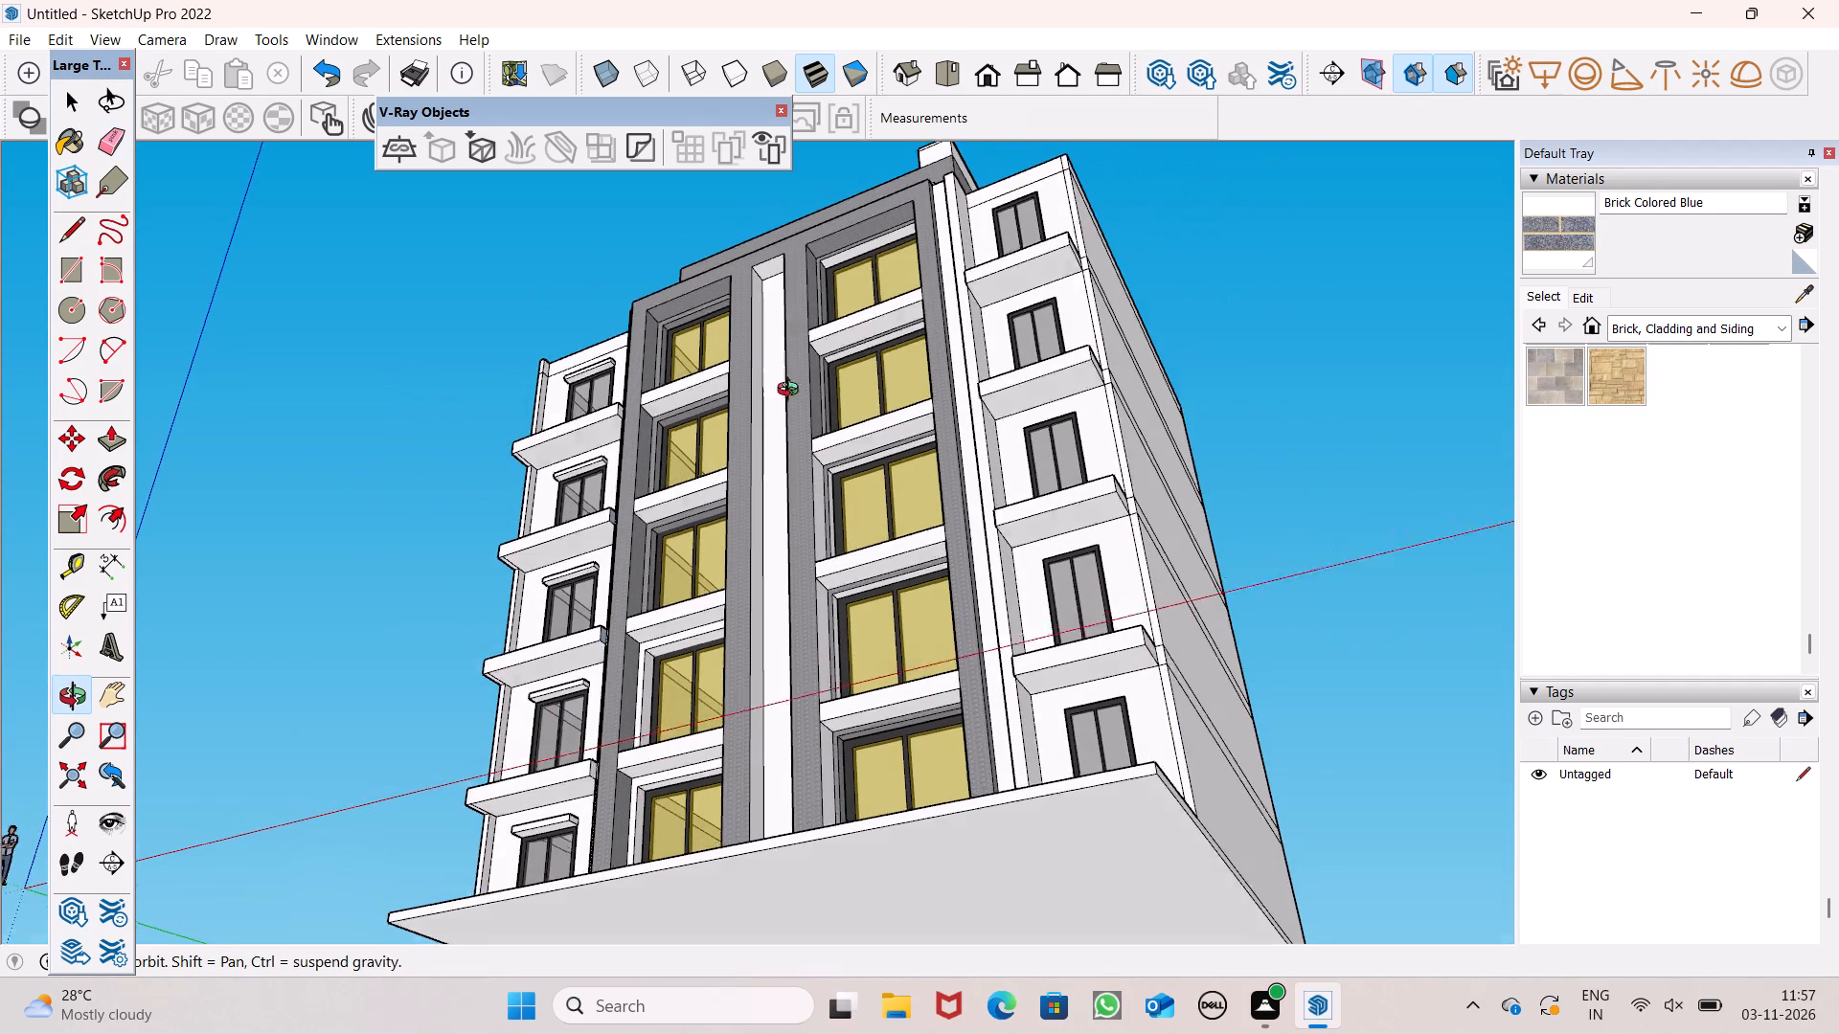
pyautogui.moveTo(792, 392); pyautogui.dragTo(810, 425, button='middle')
pyautogui.scroll(1, 810, 425)
pyautogui.scroll(-8, 810, 425)
pyautogui.moveTo(823, 446); pyautogui.dragTo(873, 519, button='middle')
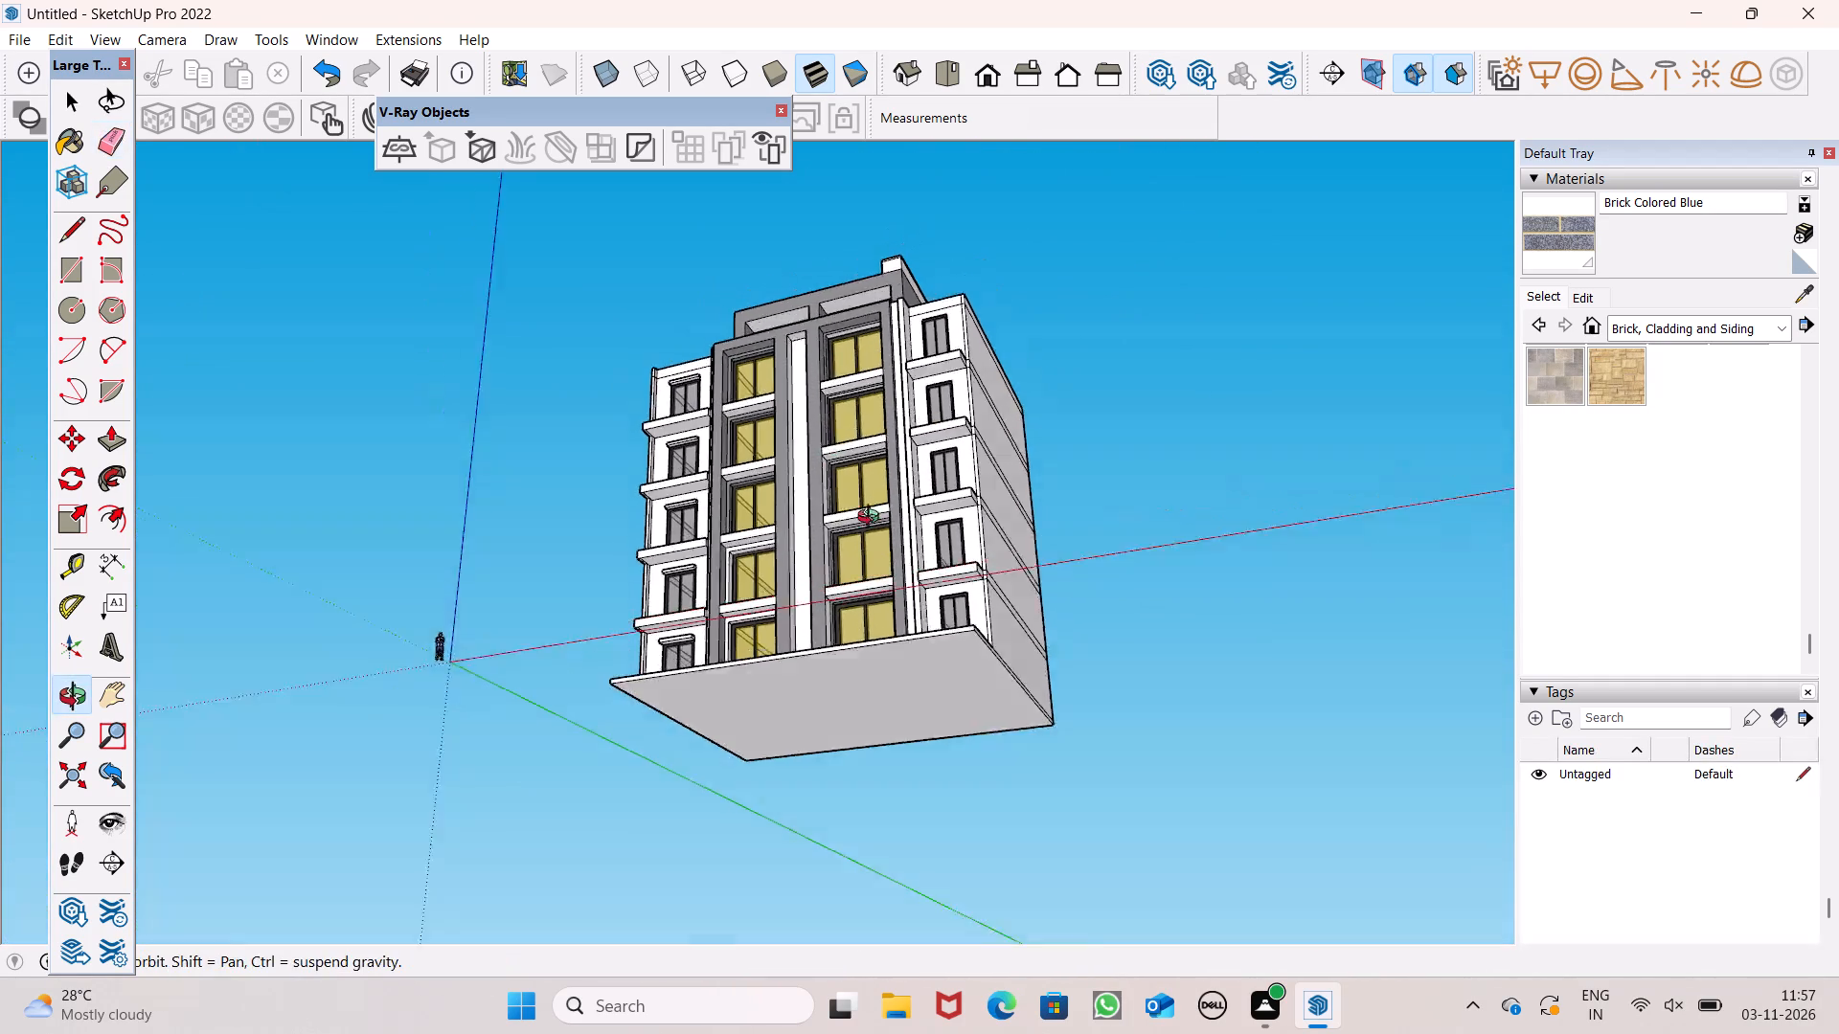
pyautogui.moveTo(873, 519); pyautogui.dragTo(1014, 784, button='middle')
# Apply Brick Colored Blue to the underside strips directly above the top two windows in the right-hand central bay.
pyautogui.click(1567, 223)
pyautogui.scroll(2, 933, 443)
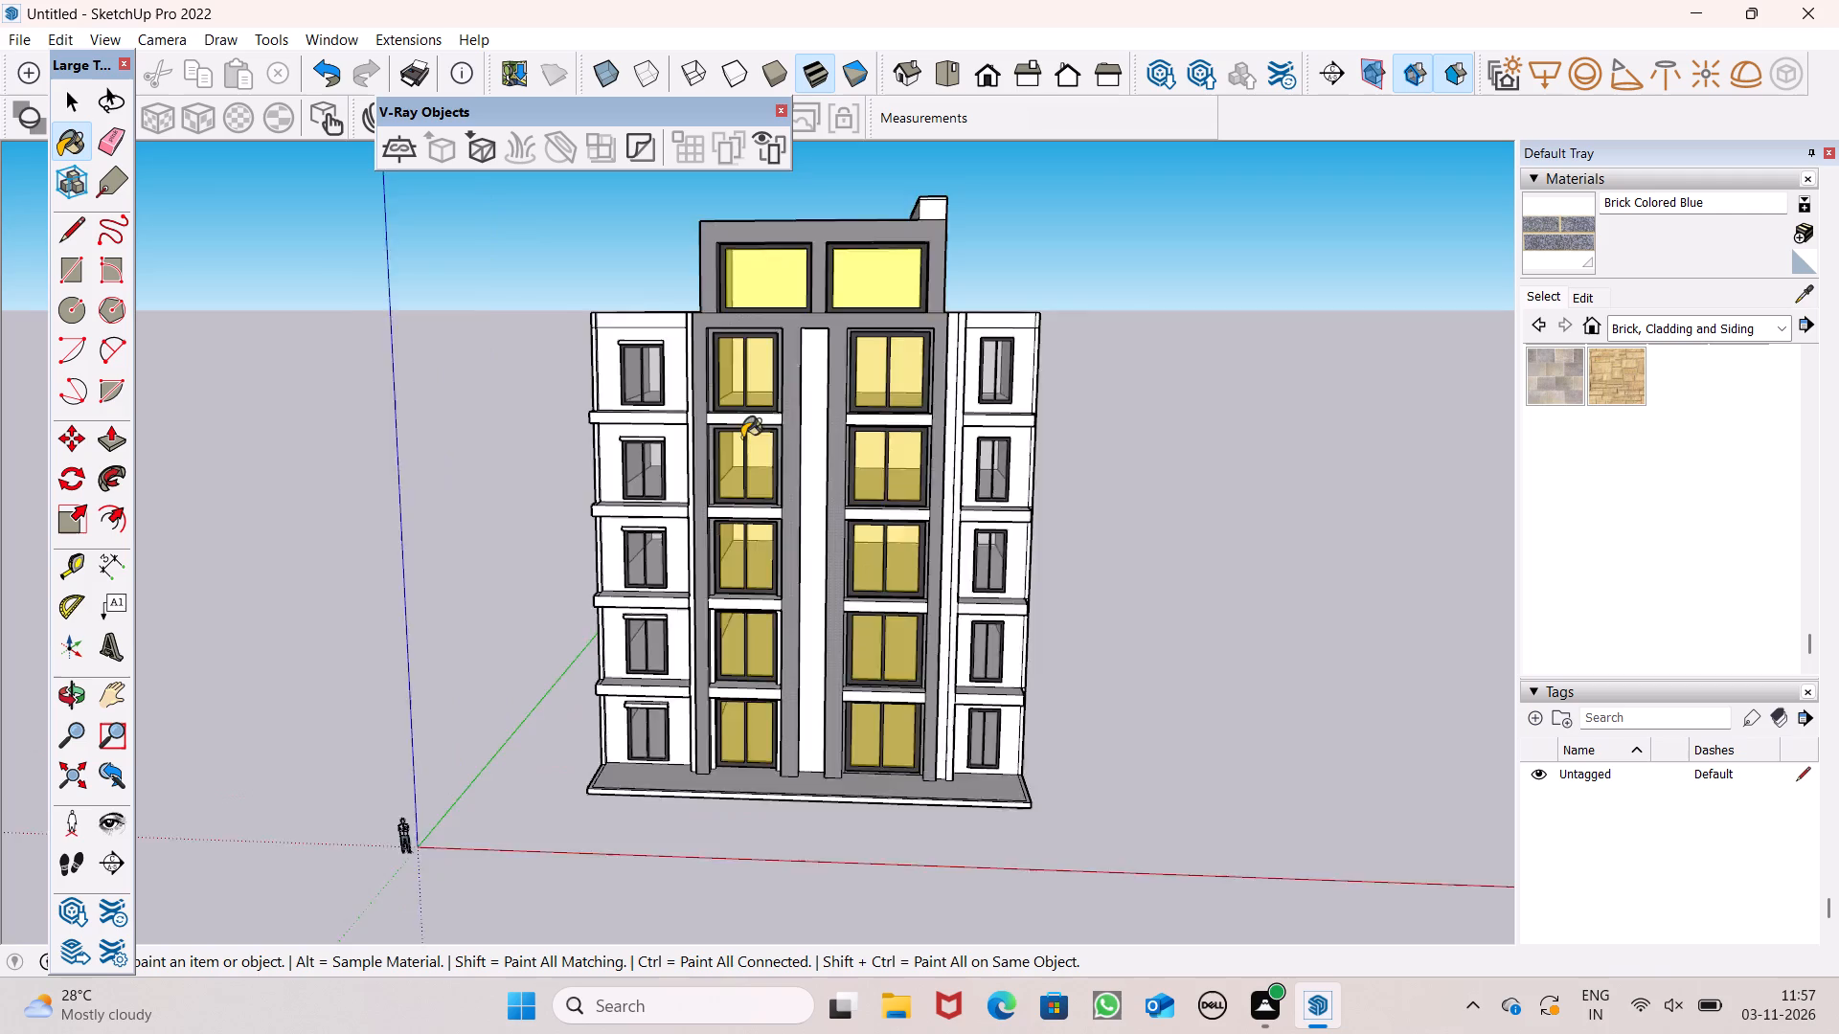
pyautogui.scroll(5, 742, 438)
pyautogui.moveTo(947, 530); pyautogui.dragTo(769, 187, button='middle')
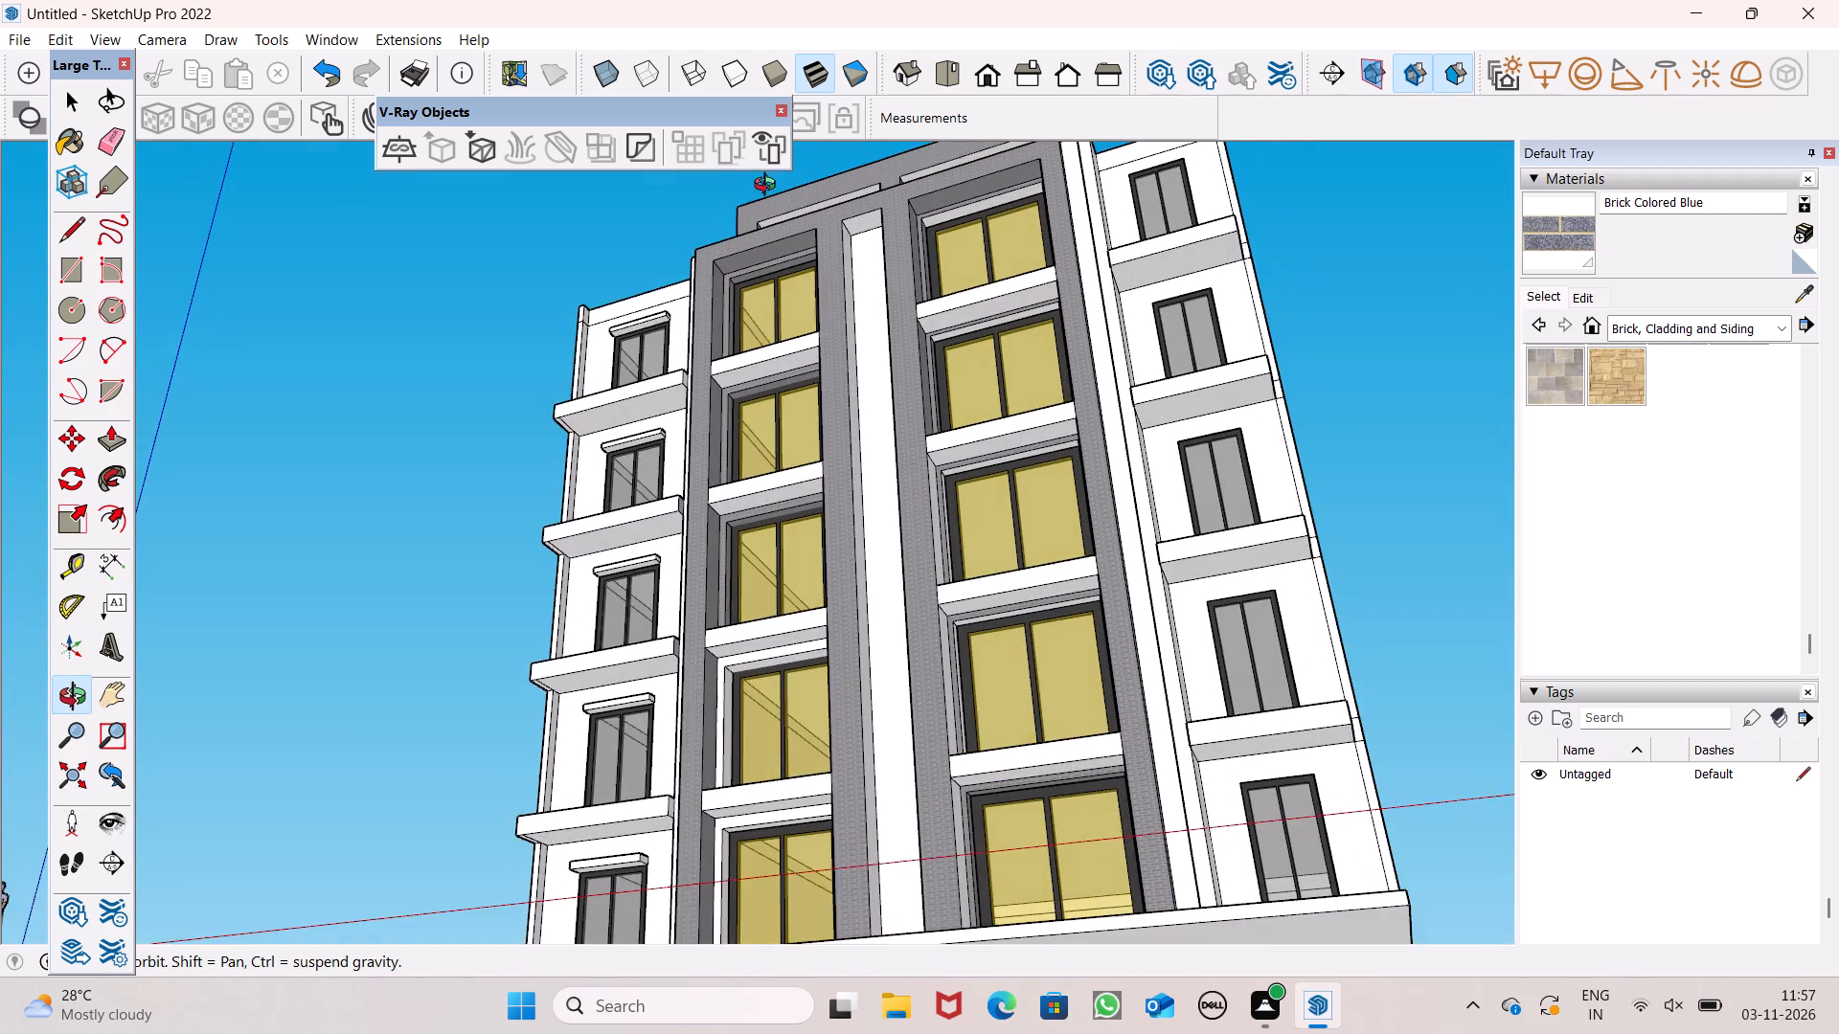
pyautogui.moveTo(769, 187); pyautogui.dragTo(772, 177, button='middle')
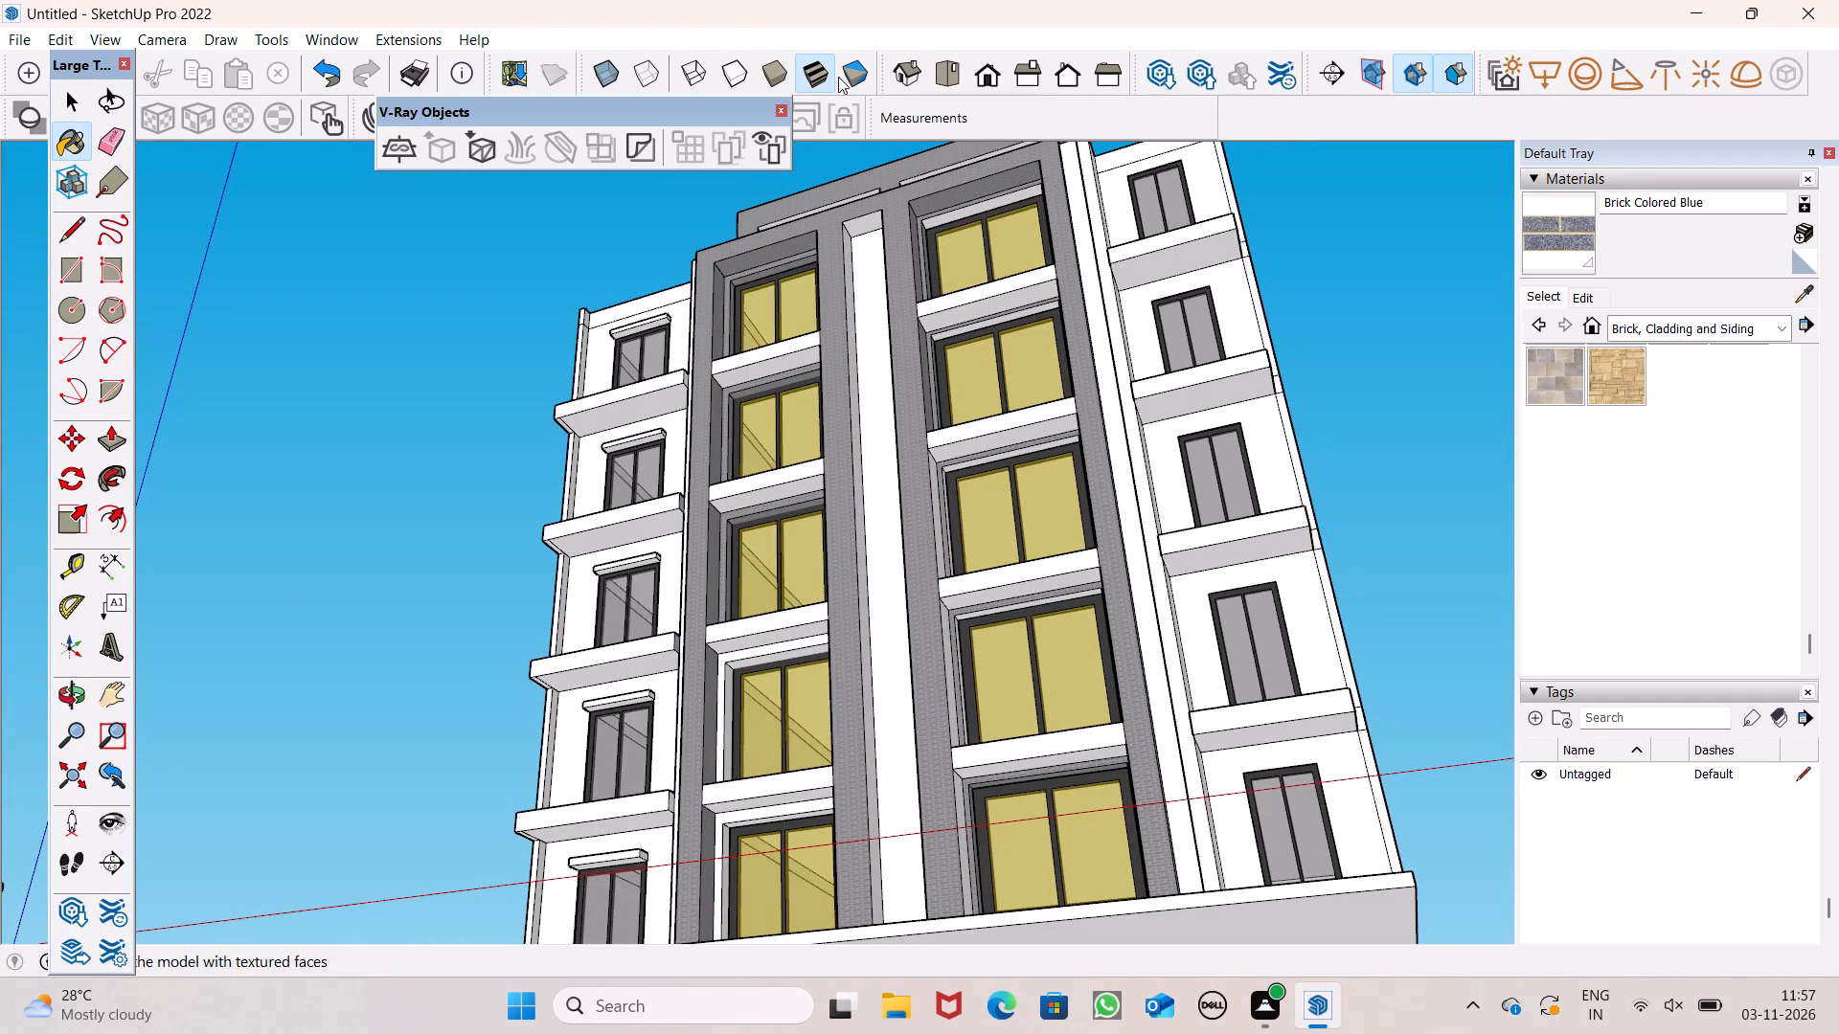
pyautogui.scroll(7, 1091, 200)
pyautogui.scroll(7, 889, 194)
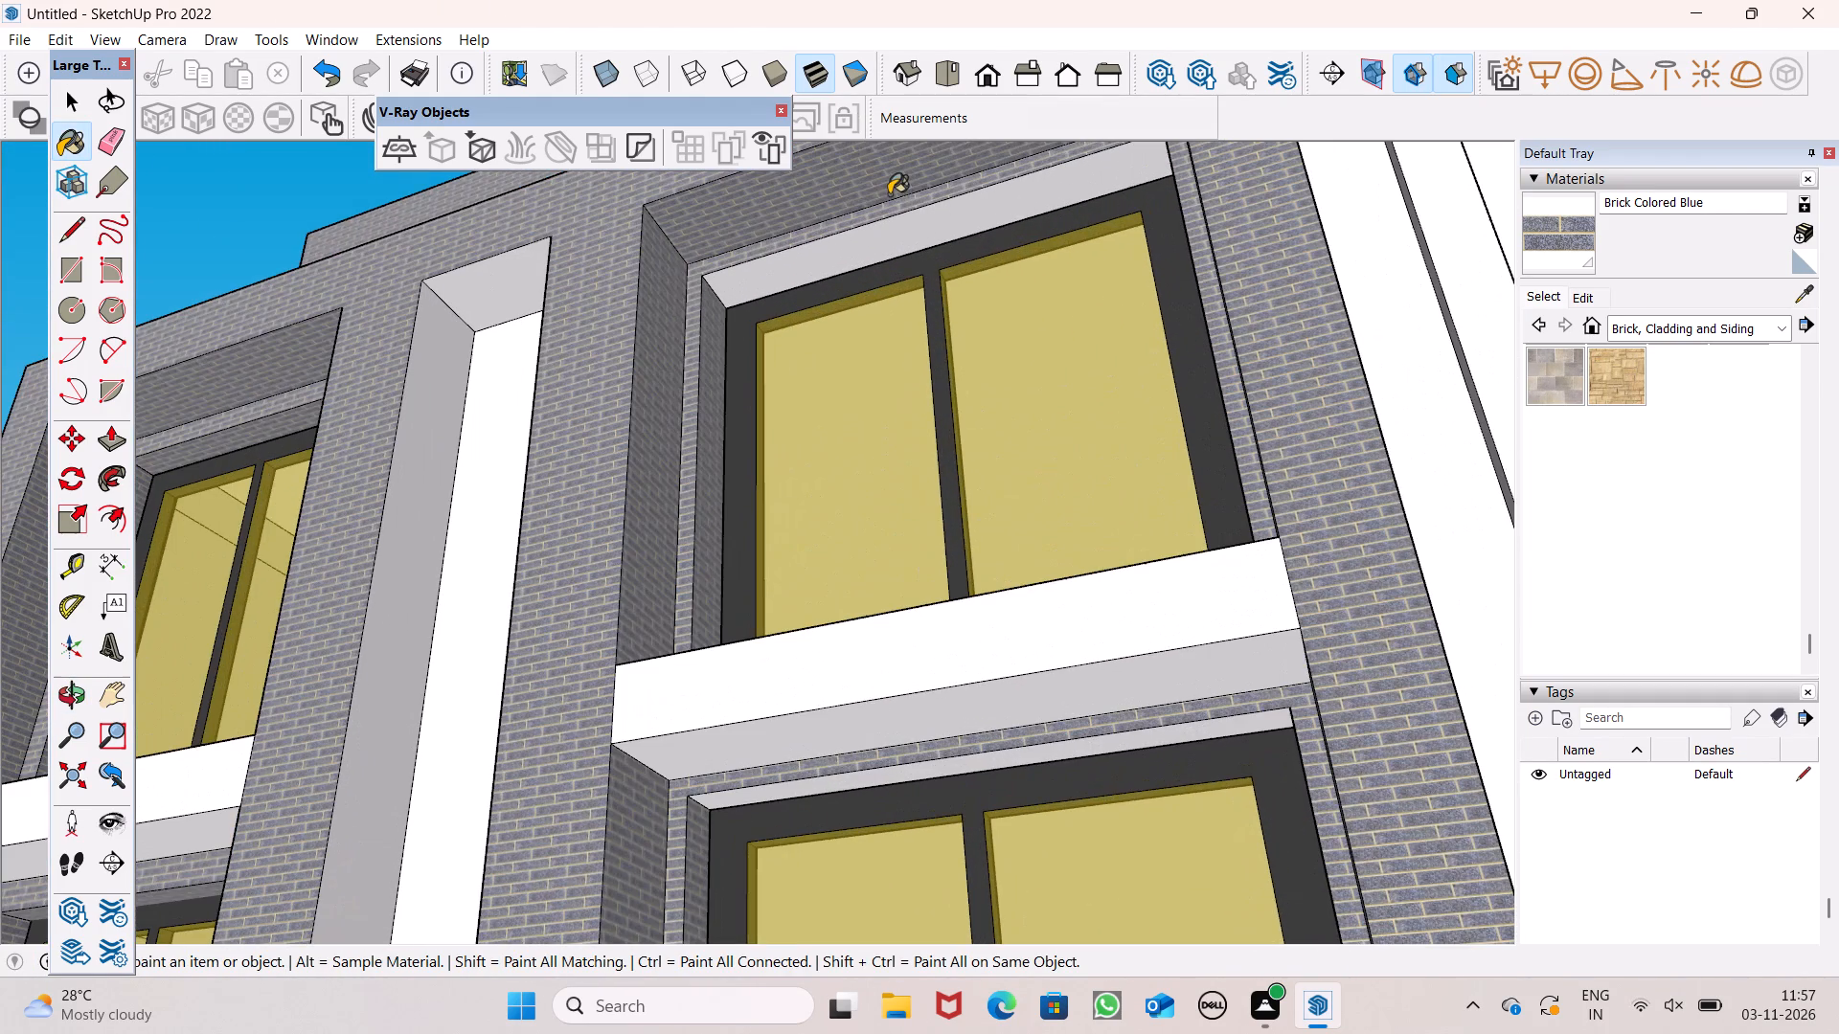
pyautogui.click(918, 234)
pyautogui.scroll(-12, 1017, 203)
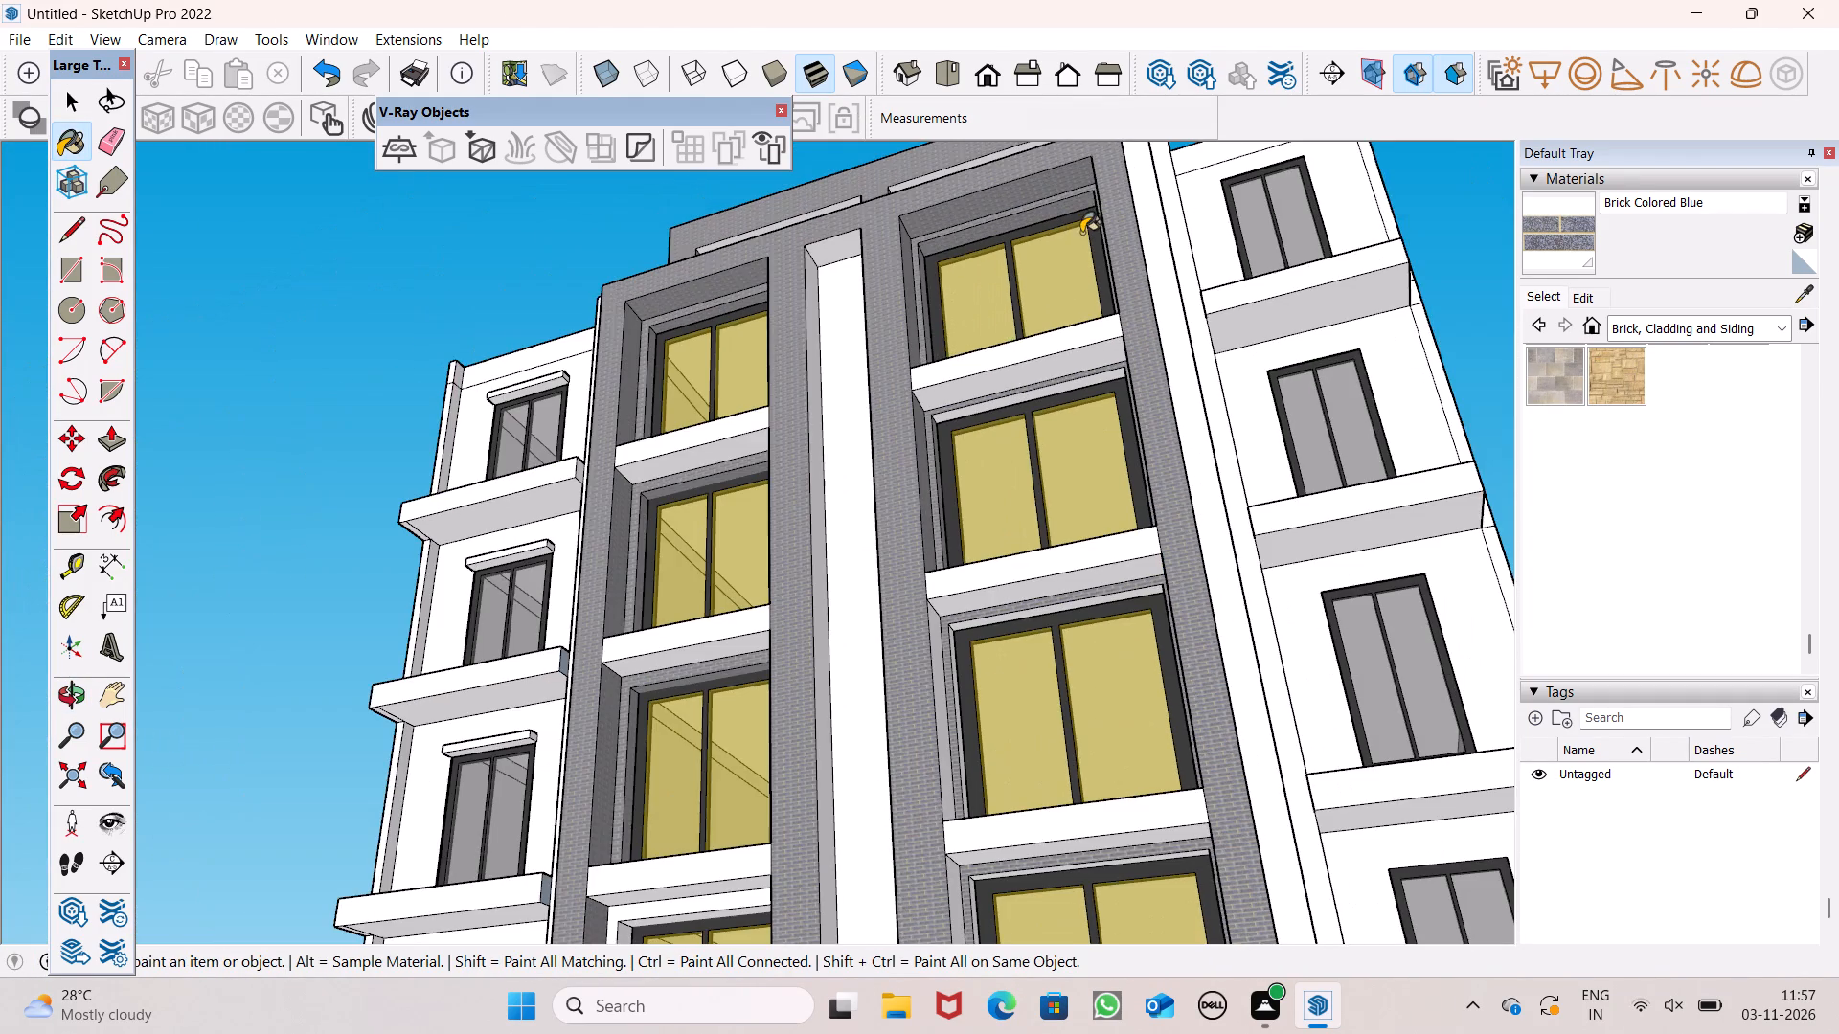
pyautogui.scroll(8, 926, 438)
pyautogui.click(1036, 333)
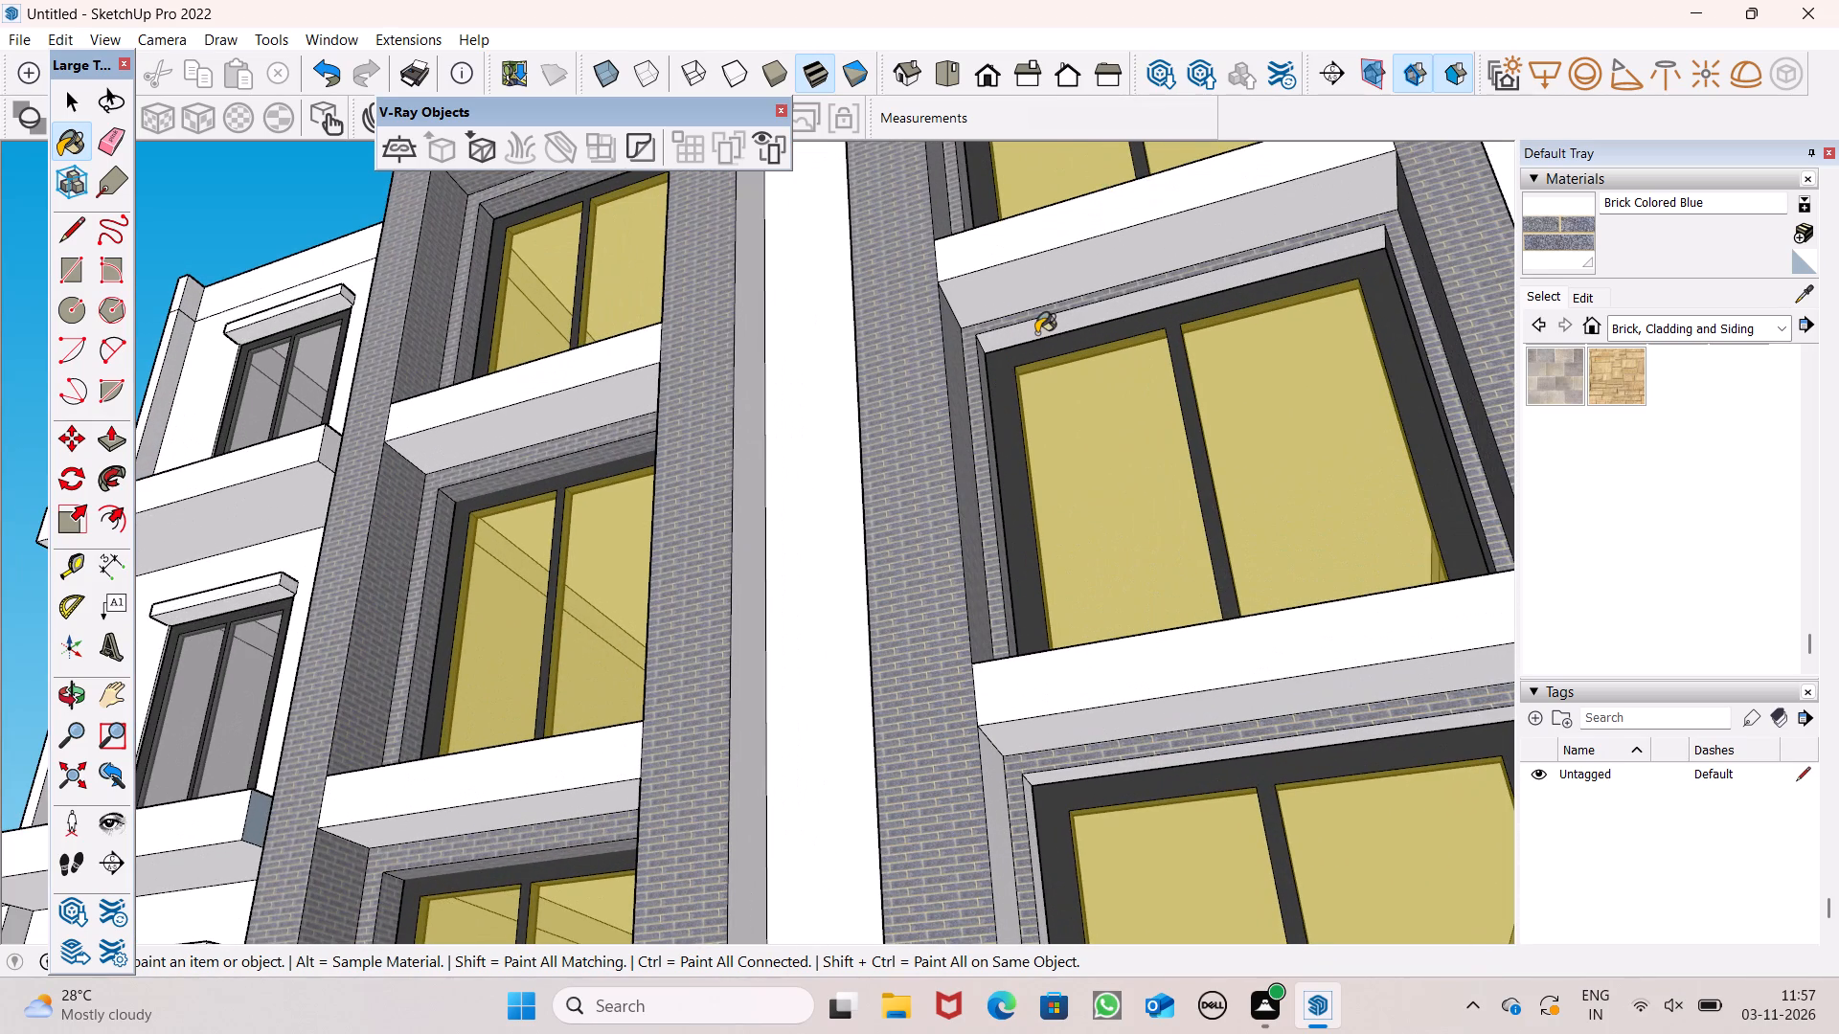
# Paint the underside strip above the third window down in the right-hand central bay with Brick Colored Blue.
pyautogui.scroll(-7, 1101, 257)
pyautogui.scroll(-6, 1191, 318)
pyautogui.scroll(4, 1191, 343)
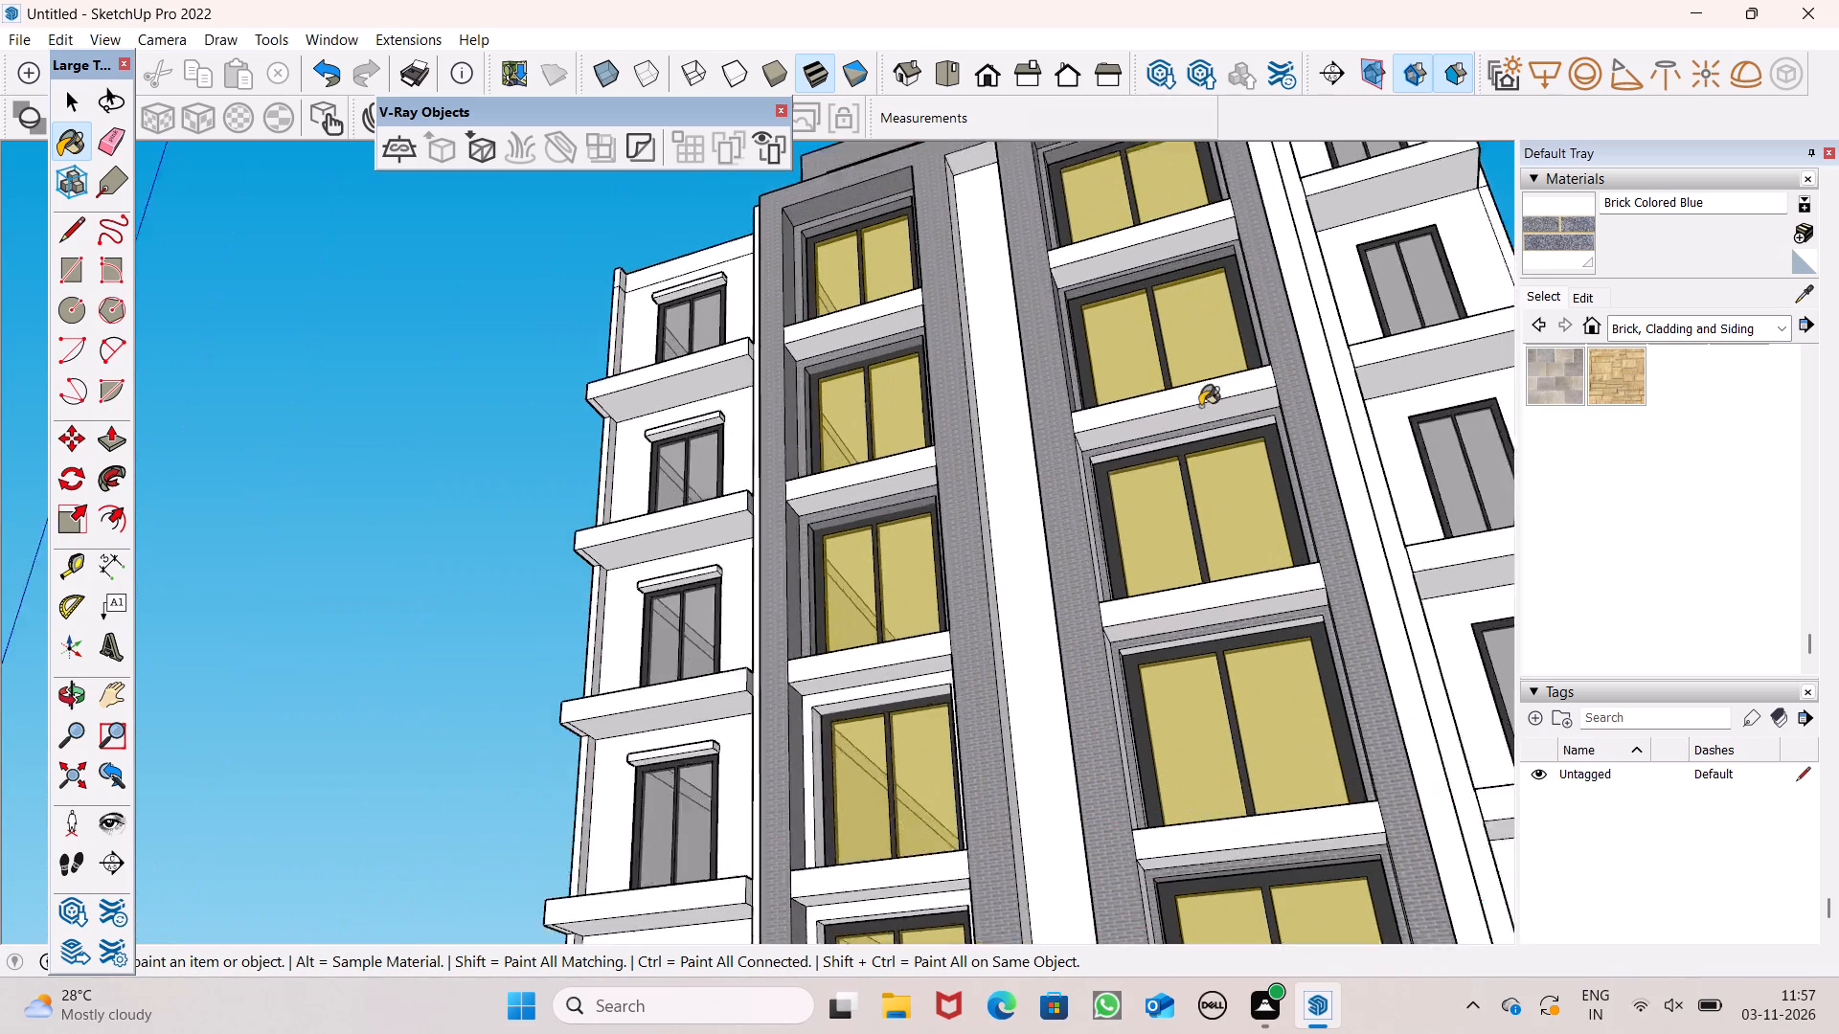
pyautogui.scroll(2, 1200, 406)
pyautogui.scroll(5, 1010, 473)
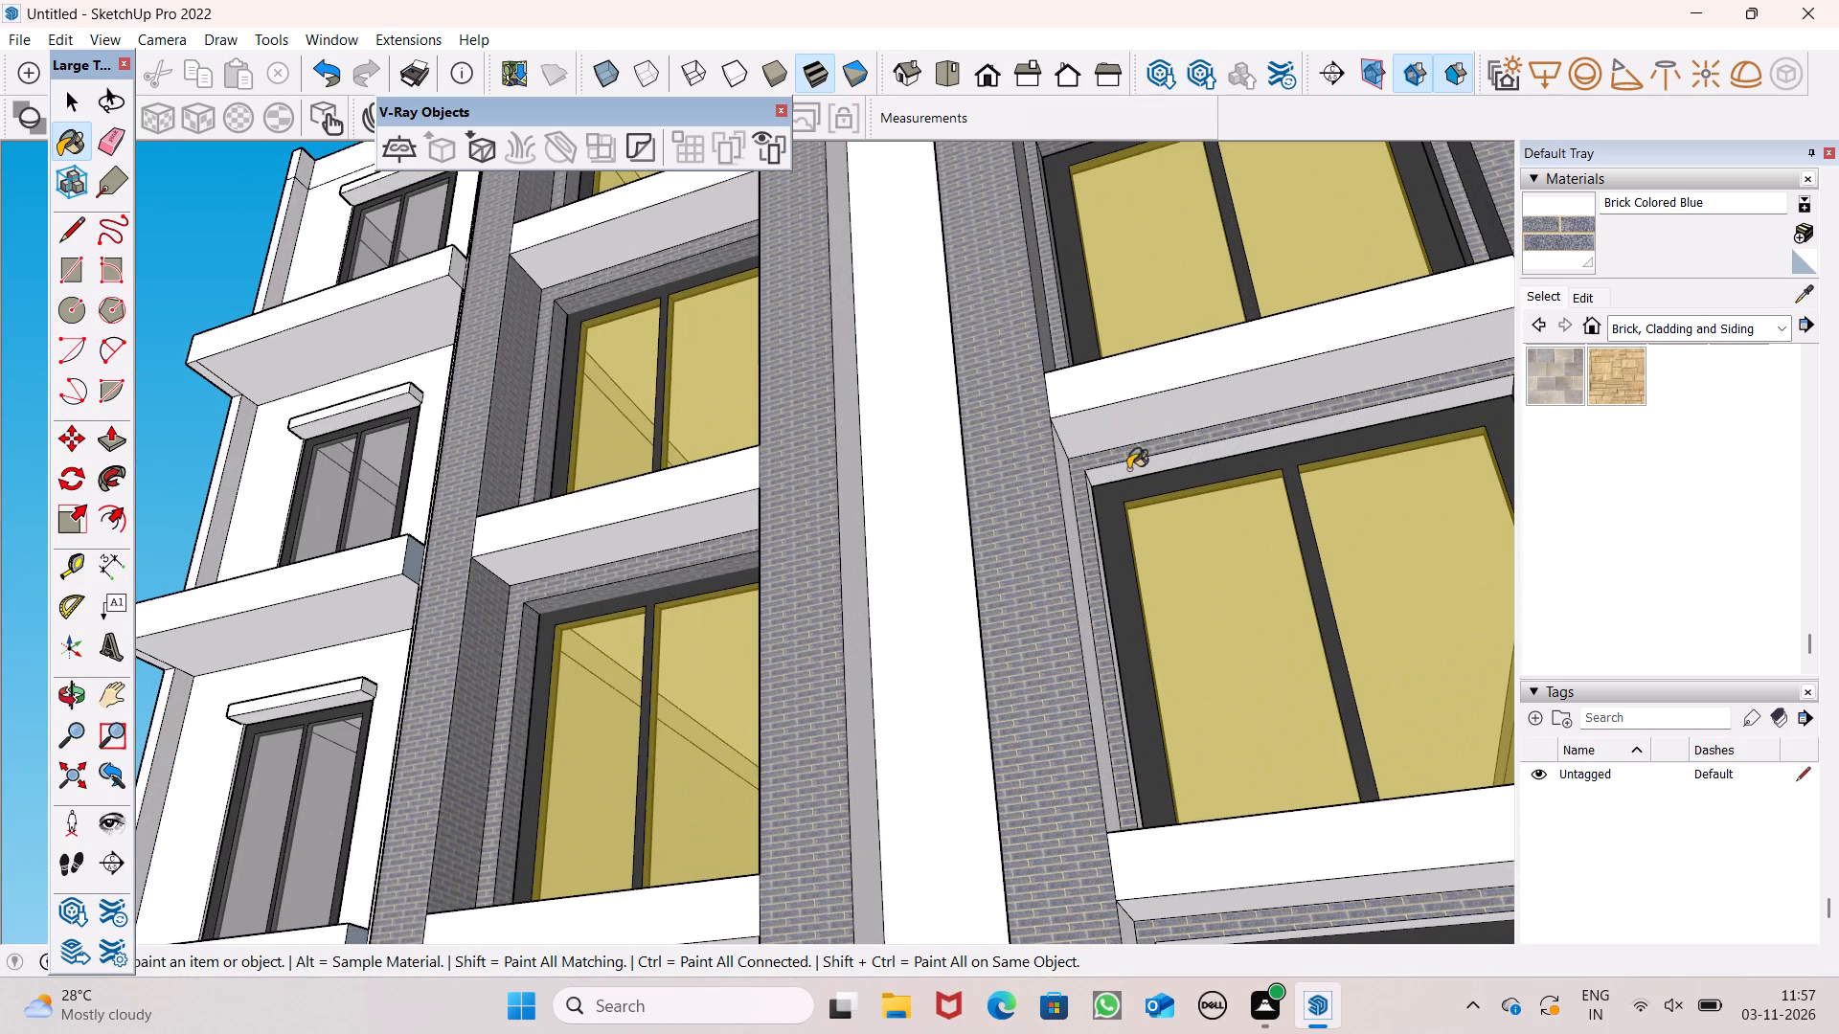
pyautogui.click(1133, 472)
# Apply Brick Colored Blue to the unpainted left-hand side reveal of the third window down in the right-hand central bay.
pyautogui.scroll(1, 1151, 486)
pyautogui.moveTo(1151, 481); pyautogui.dragTo(1004, 402, button='middle')
pyautogui.click(889, 438)
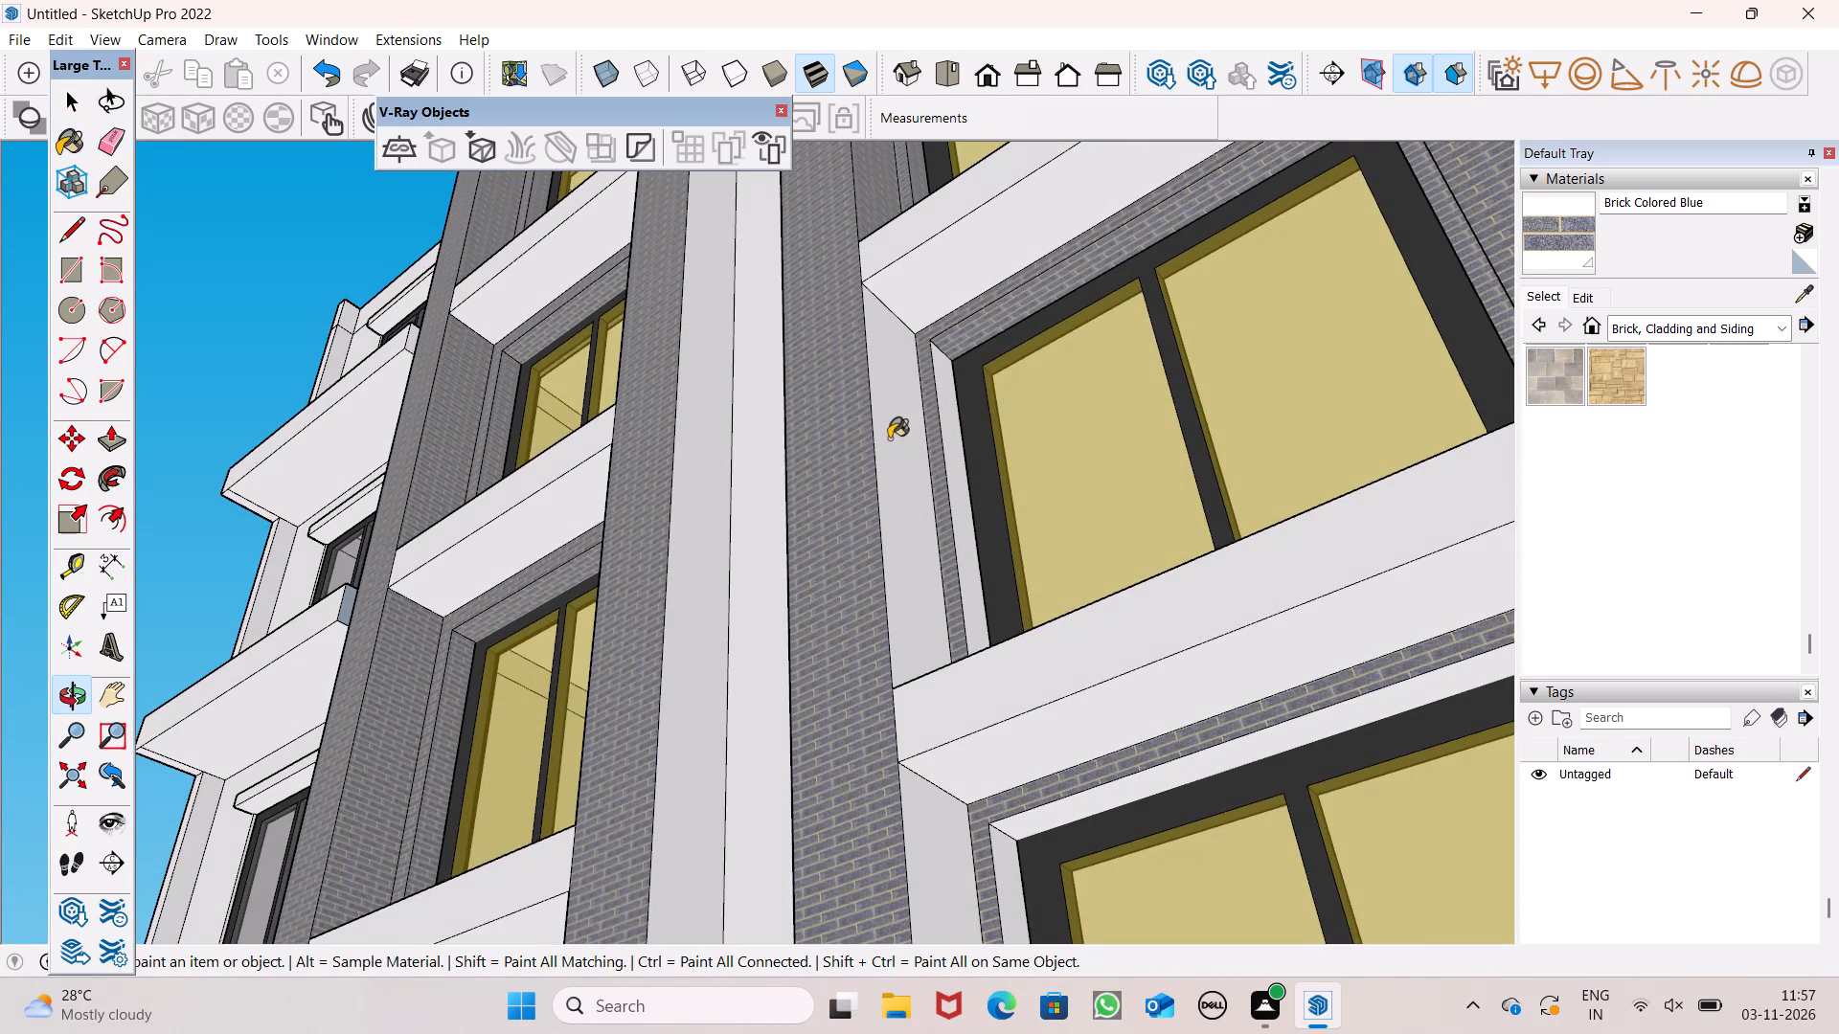
pyautogui.scroll(5, 975, 434)
pyautogui.click(942, 430)
pyautogui.scroll(-13, 920, 291)
pyautogui.moveTo(885, 297); pyautogui.dragTo(903, 311, button='middle')
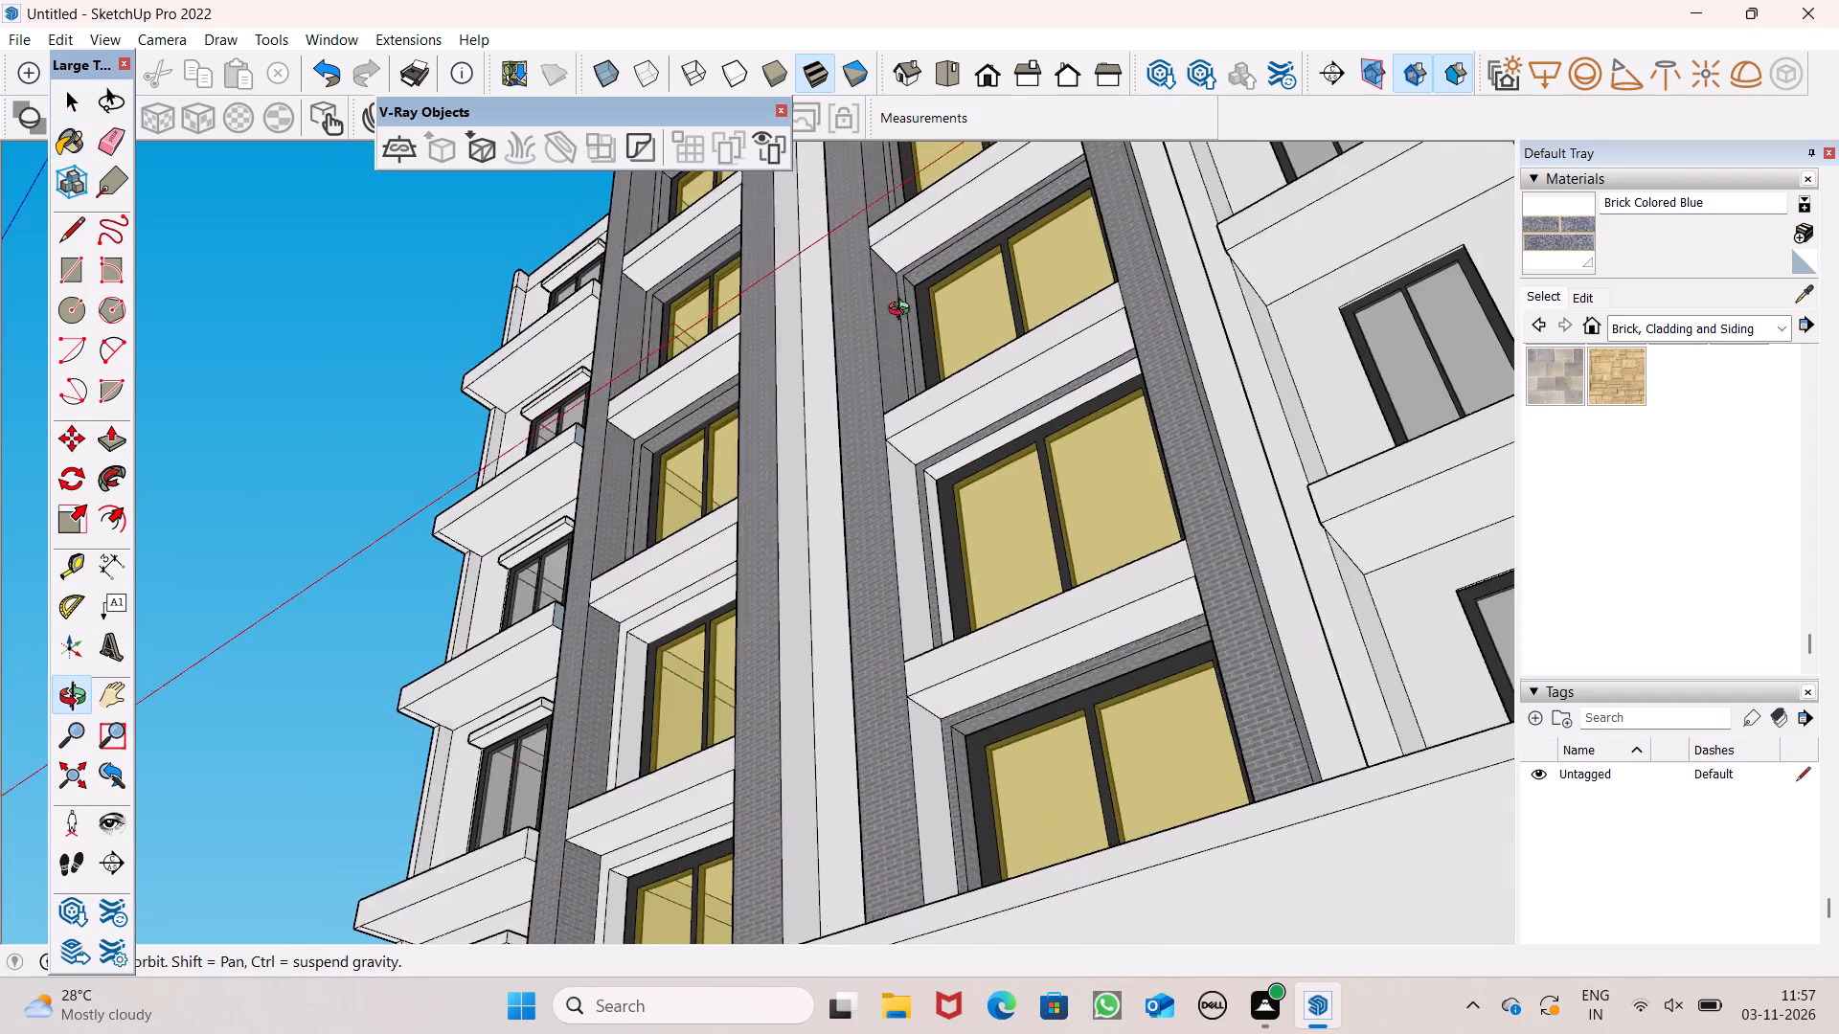
pyautogui.moveTo(903, 311); pyautogui.dragTo(1474, 488, button='middle')
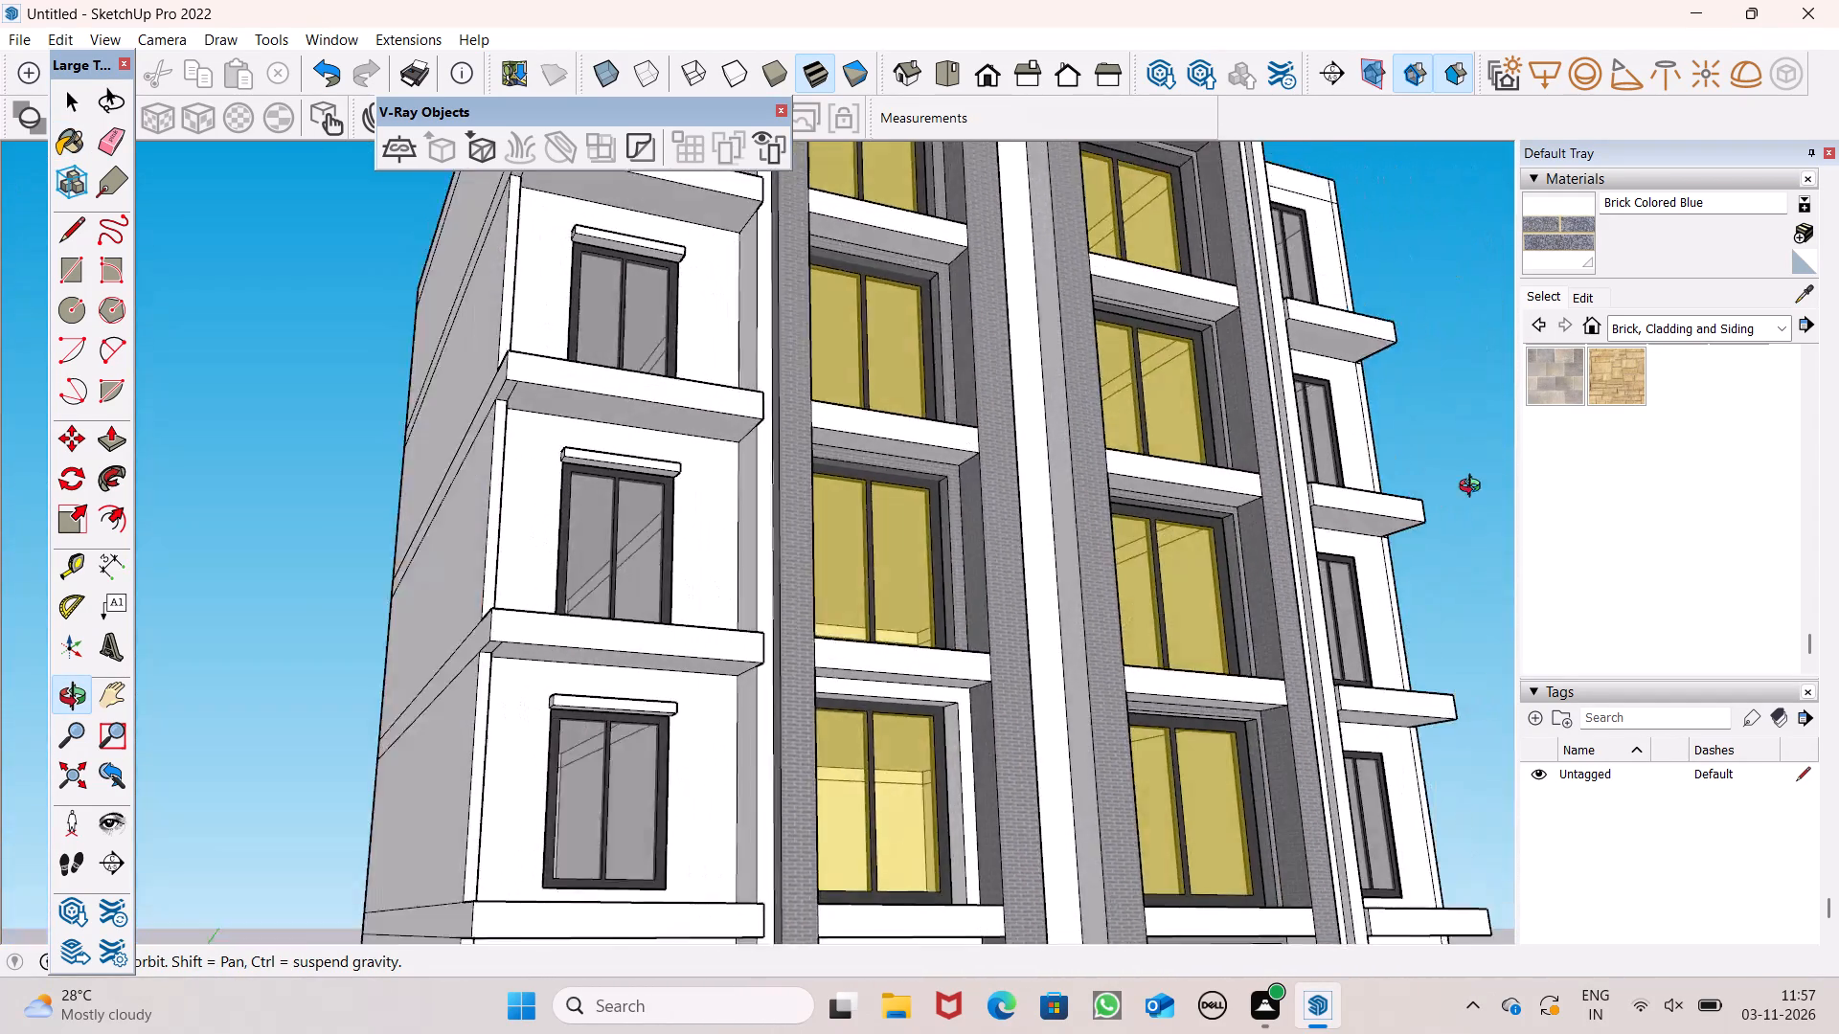
# Apply Brick Colored Blue to the surround and the top and side reveals of the left-hand central bay's window second from the bottom.
pyautogui.moveTo(1474, 488); pyautogui.dragTo(1046, 474, button='middle')
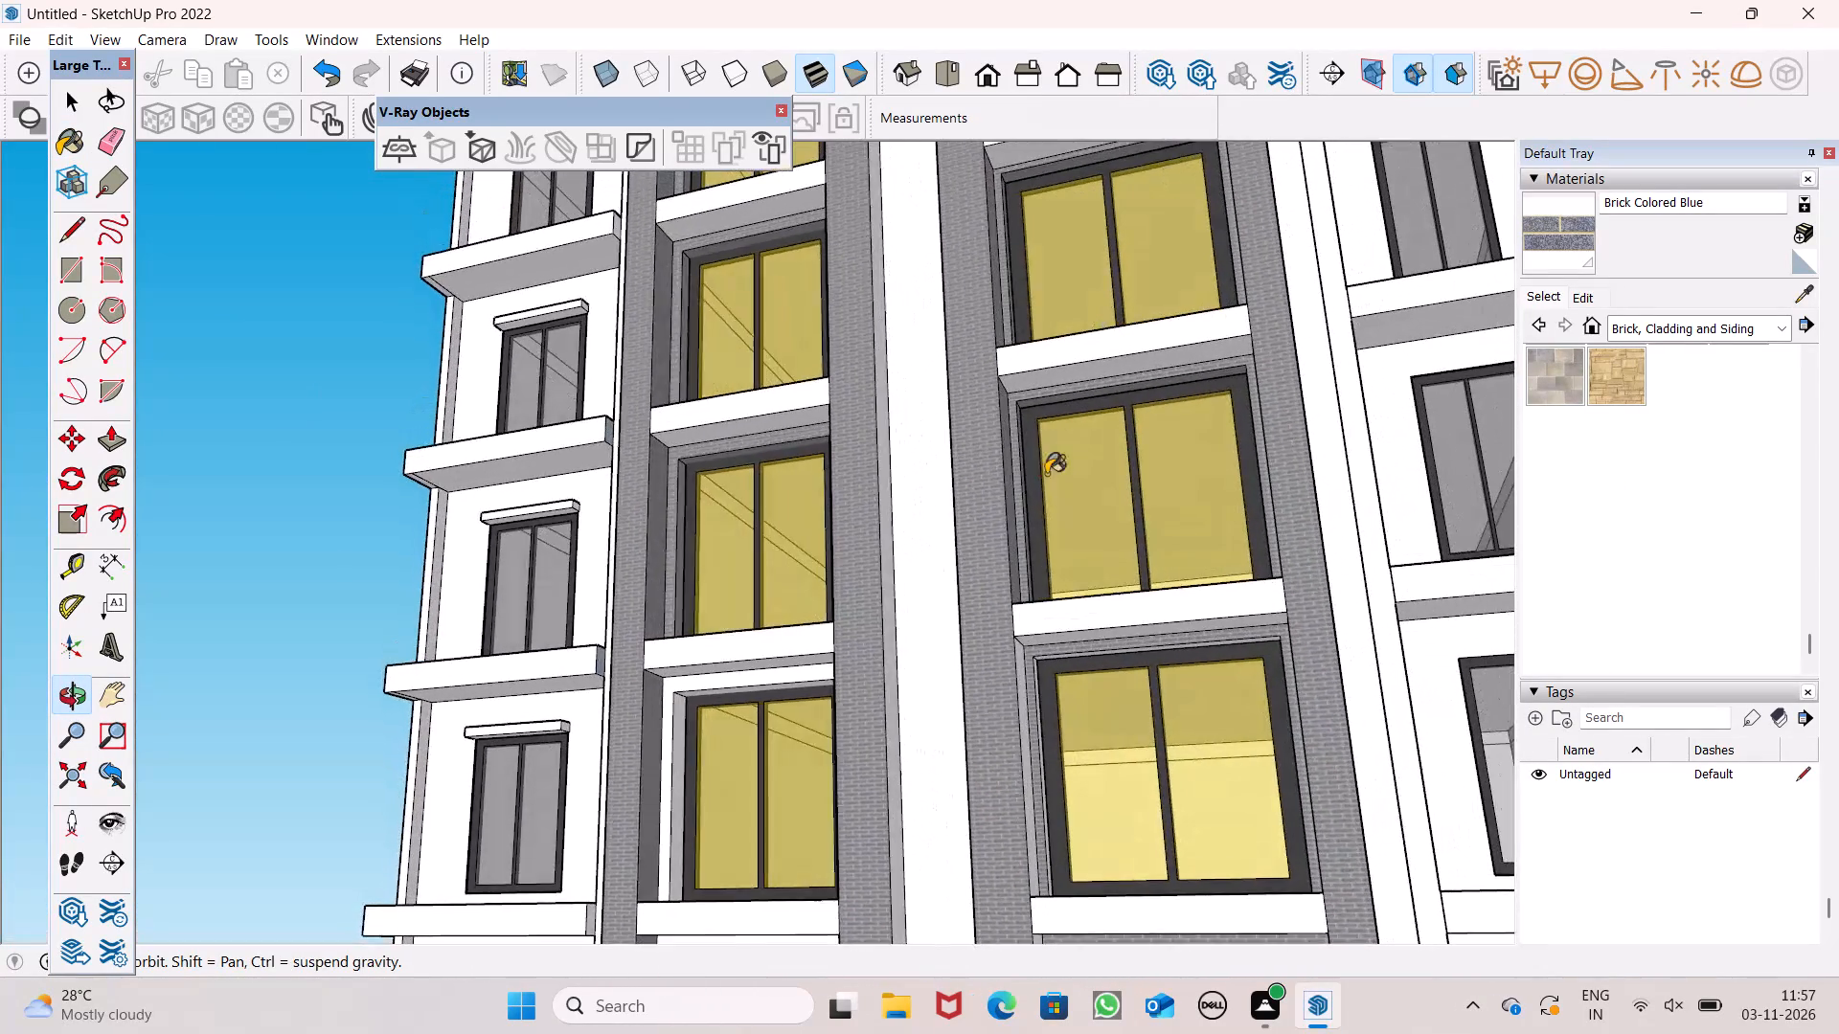
pyautogui.moveTo(1046, 474); pyautogui.dragTo(1048, 476, button='middle')
pyautogui.scroll(-5, 970, 377)
pyautogui.scroll(11, 817, 633)
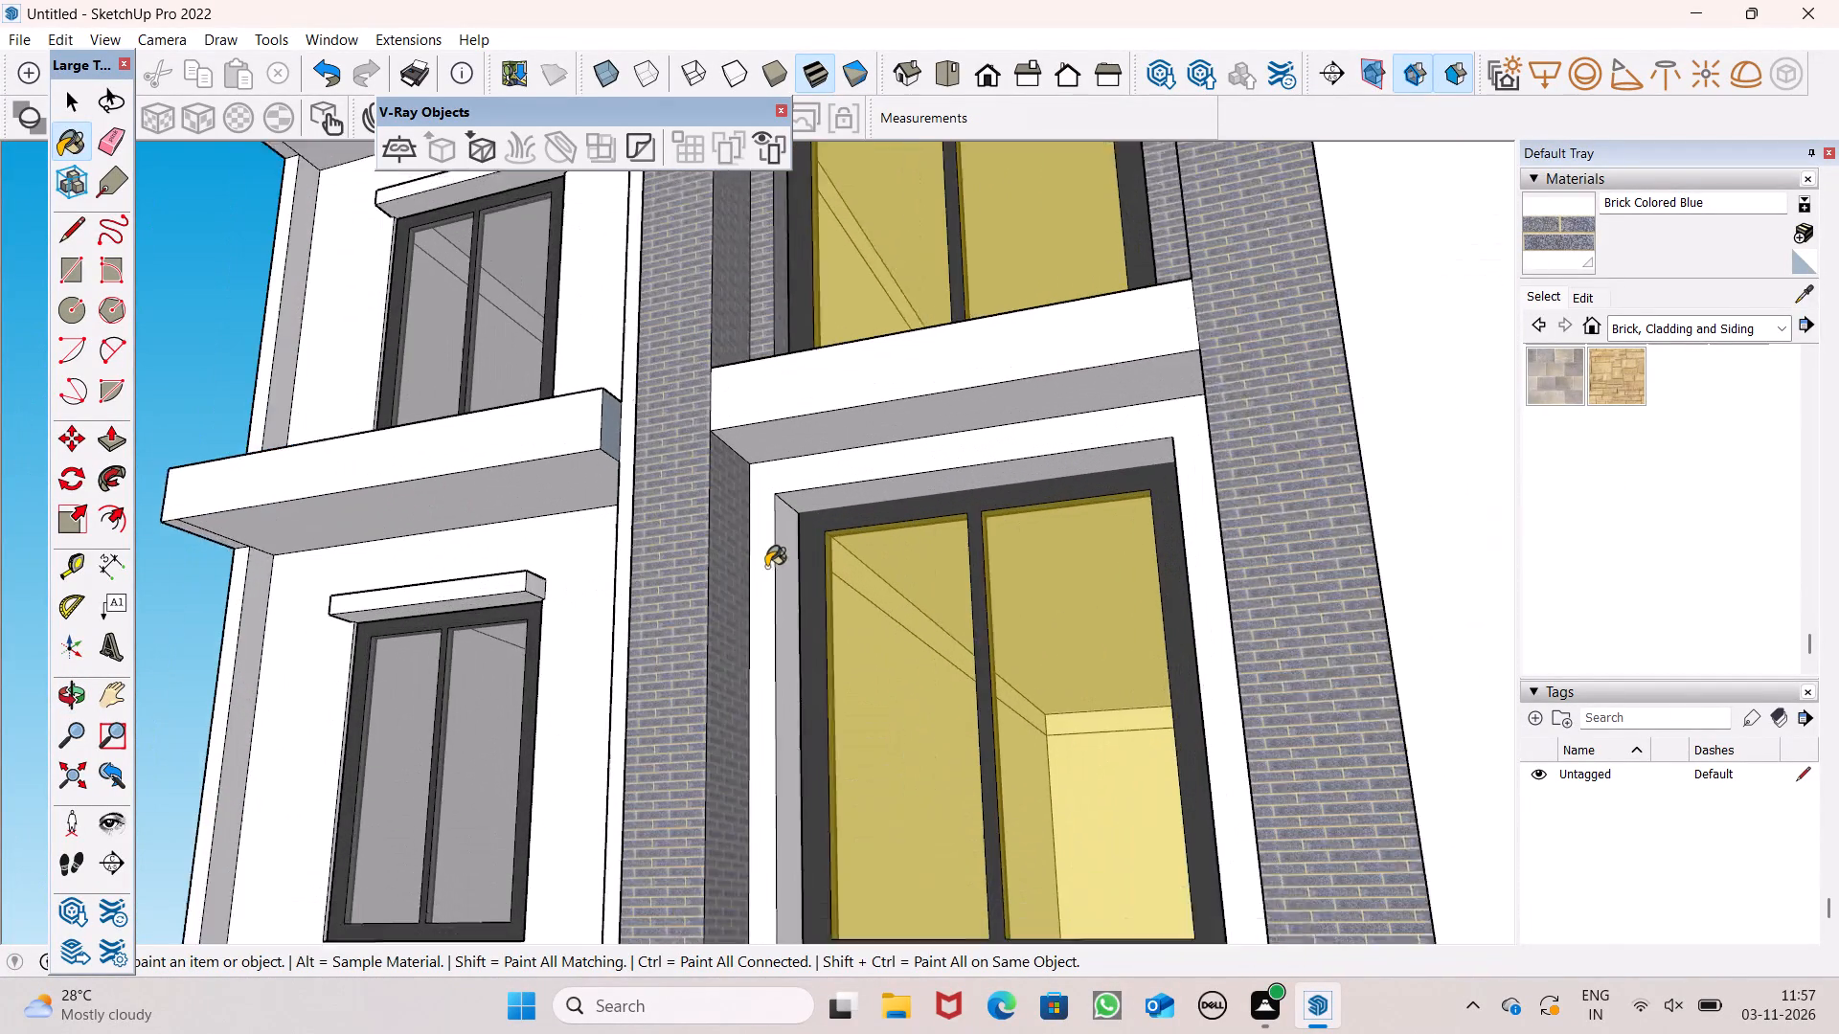
pyautogui.scroll(2, 766, 567)
pyautogui.click(761, 512)
pyautogui.scroll(1, 806, 545)
pyautogui.moveTo(806, 545); pyautogui.dragTo(757, 479, button='middle')
pyautogui.click(756, 479)
pyautogui.click(785, 458)
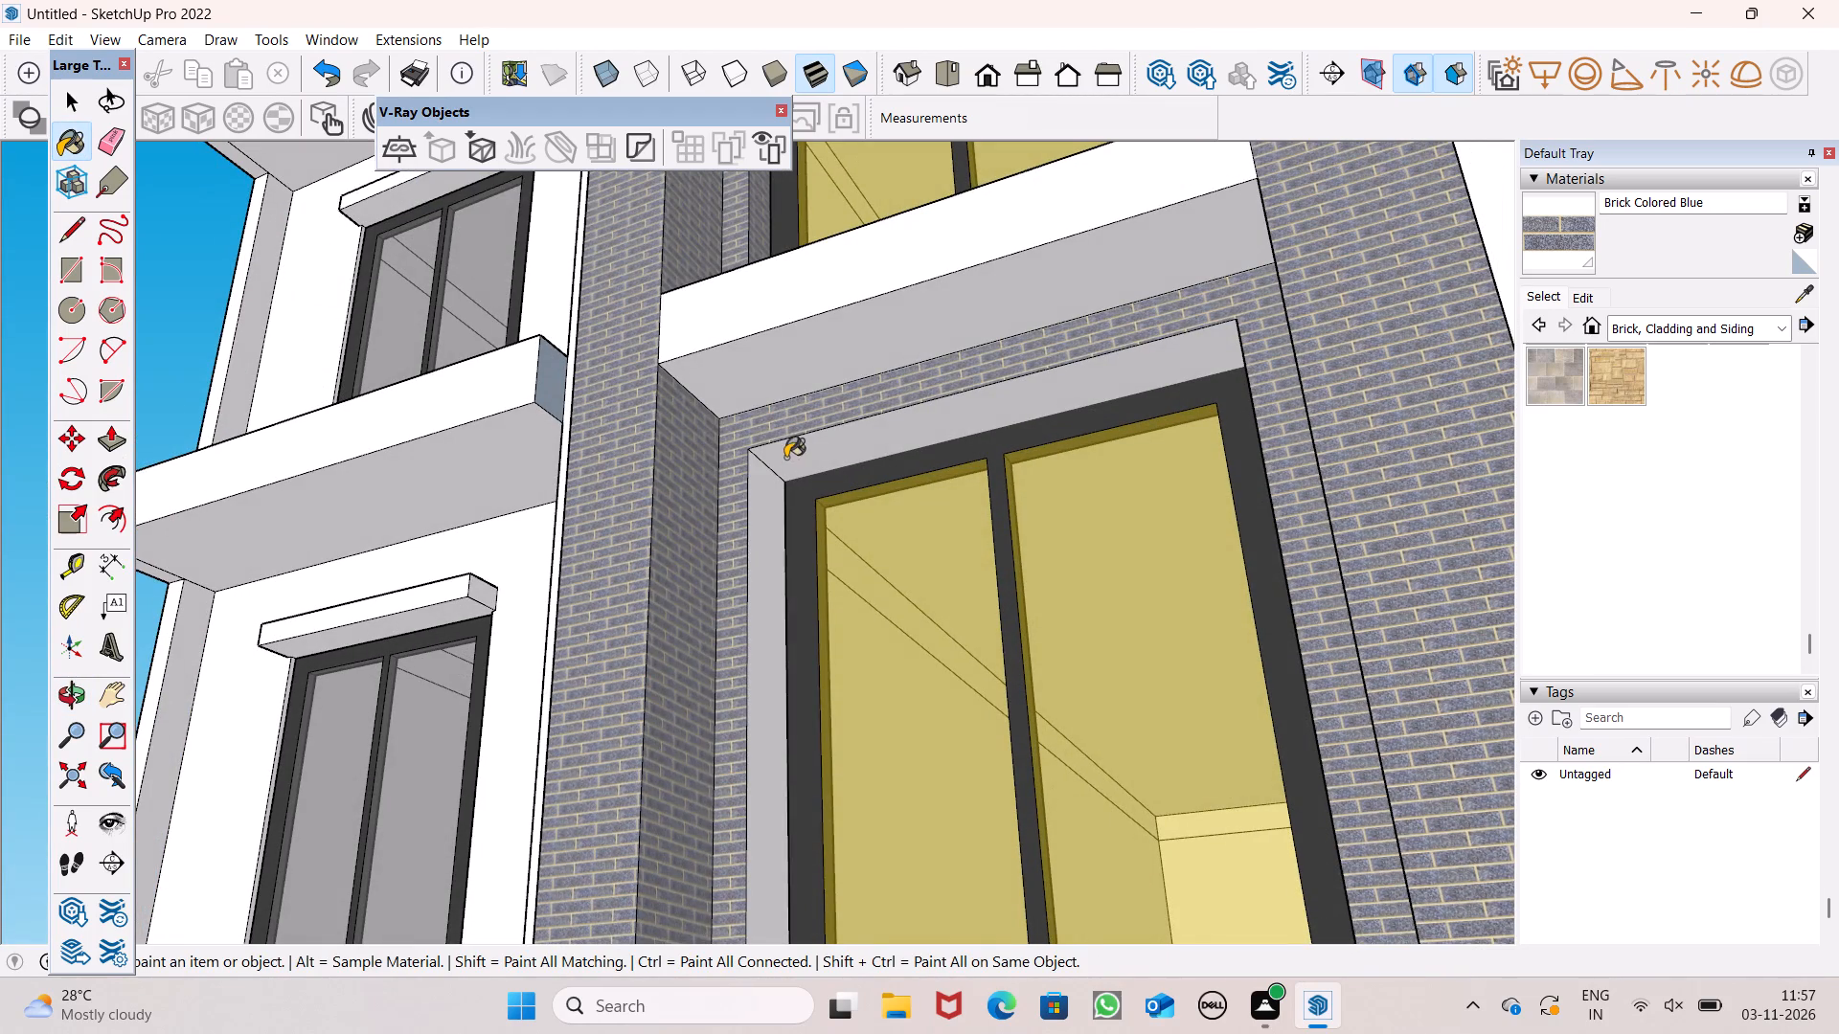
pyautogui.scroll(1, 784, 470)
pyautogui.moveTo(784, 470); pyautogui.dragTo(1276, 348, button='middle')
pyautogui.click(1359, 652)
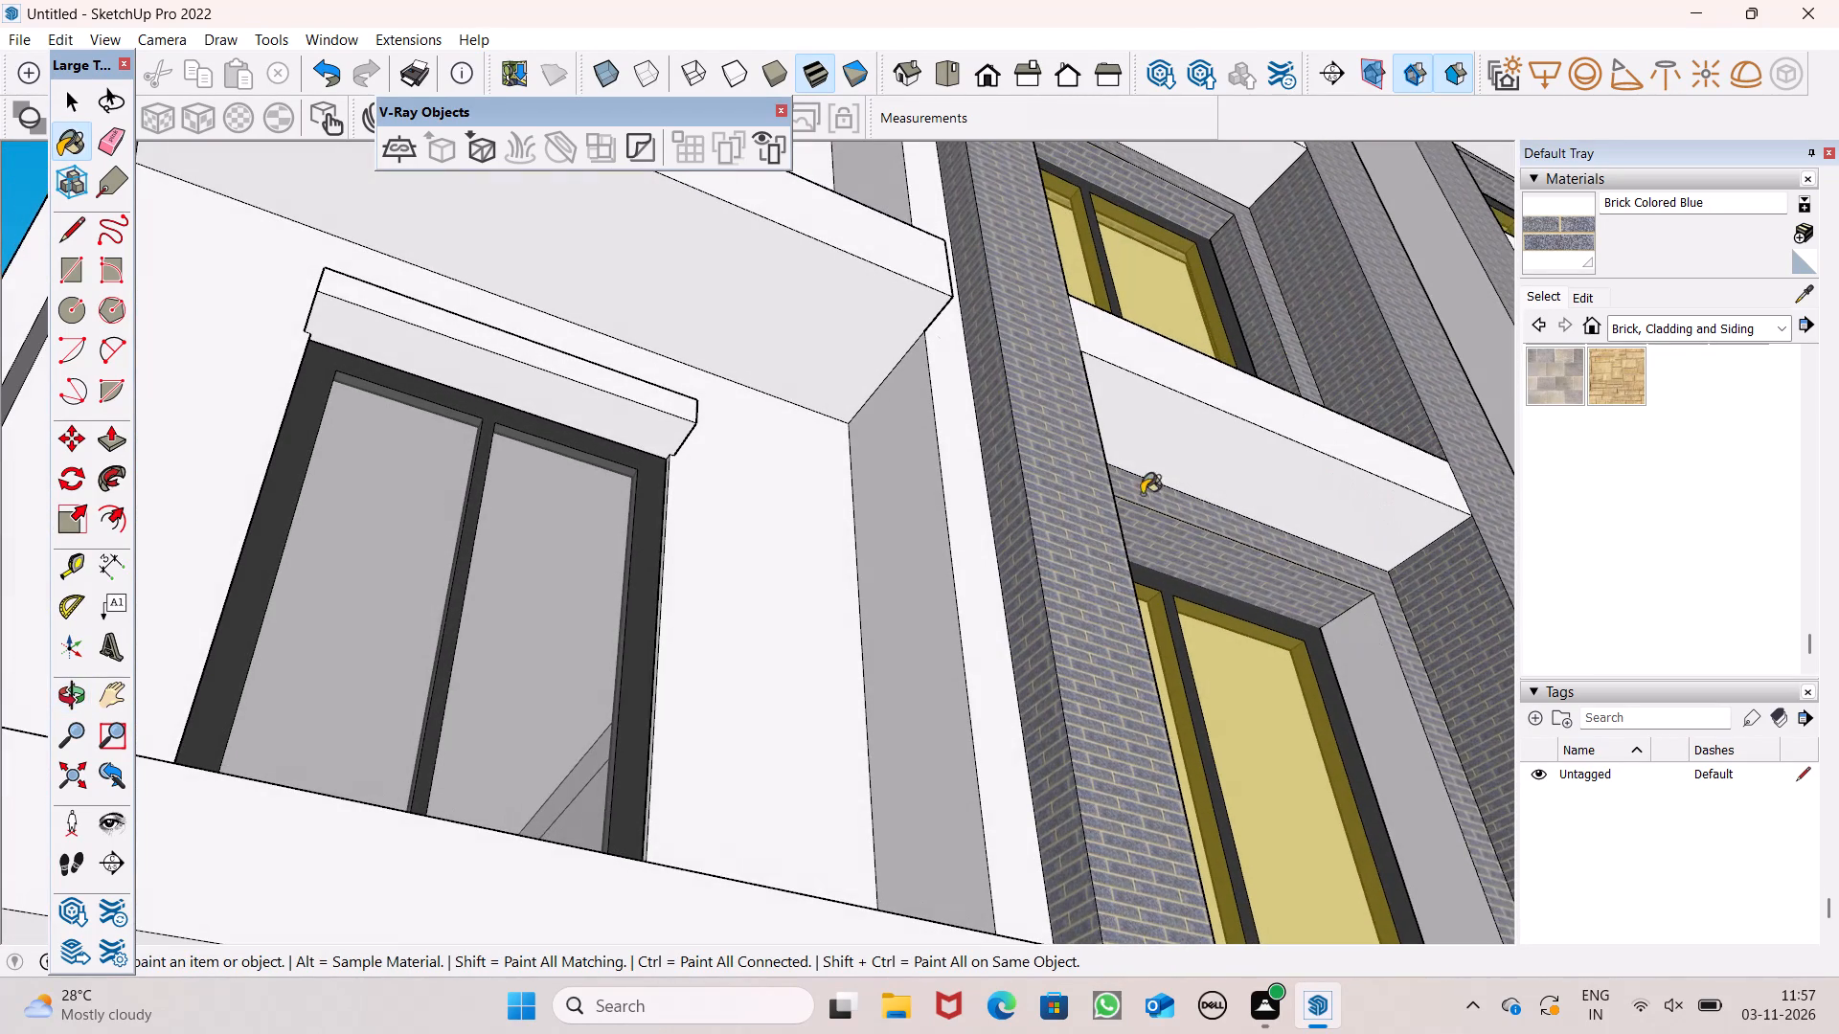
# Paint the surround and the top and side reveals of the left-hand central bay's ground-floor window with Brick Colored Blue.
pyautogui.scroll(-11, 955, 378)
pyautogui.scroll(1, 1013, 457)
pyautogui.moveTo(1015, 469); pyautogui.dragTo(788, 682, button='middle')
pyautogui.scroll(1, 786, 673)
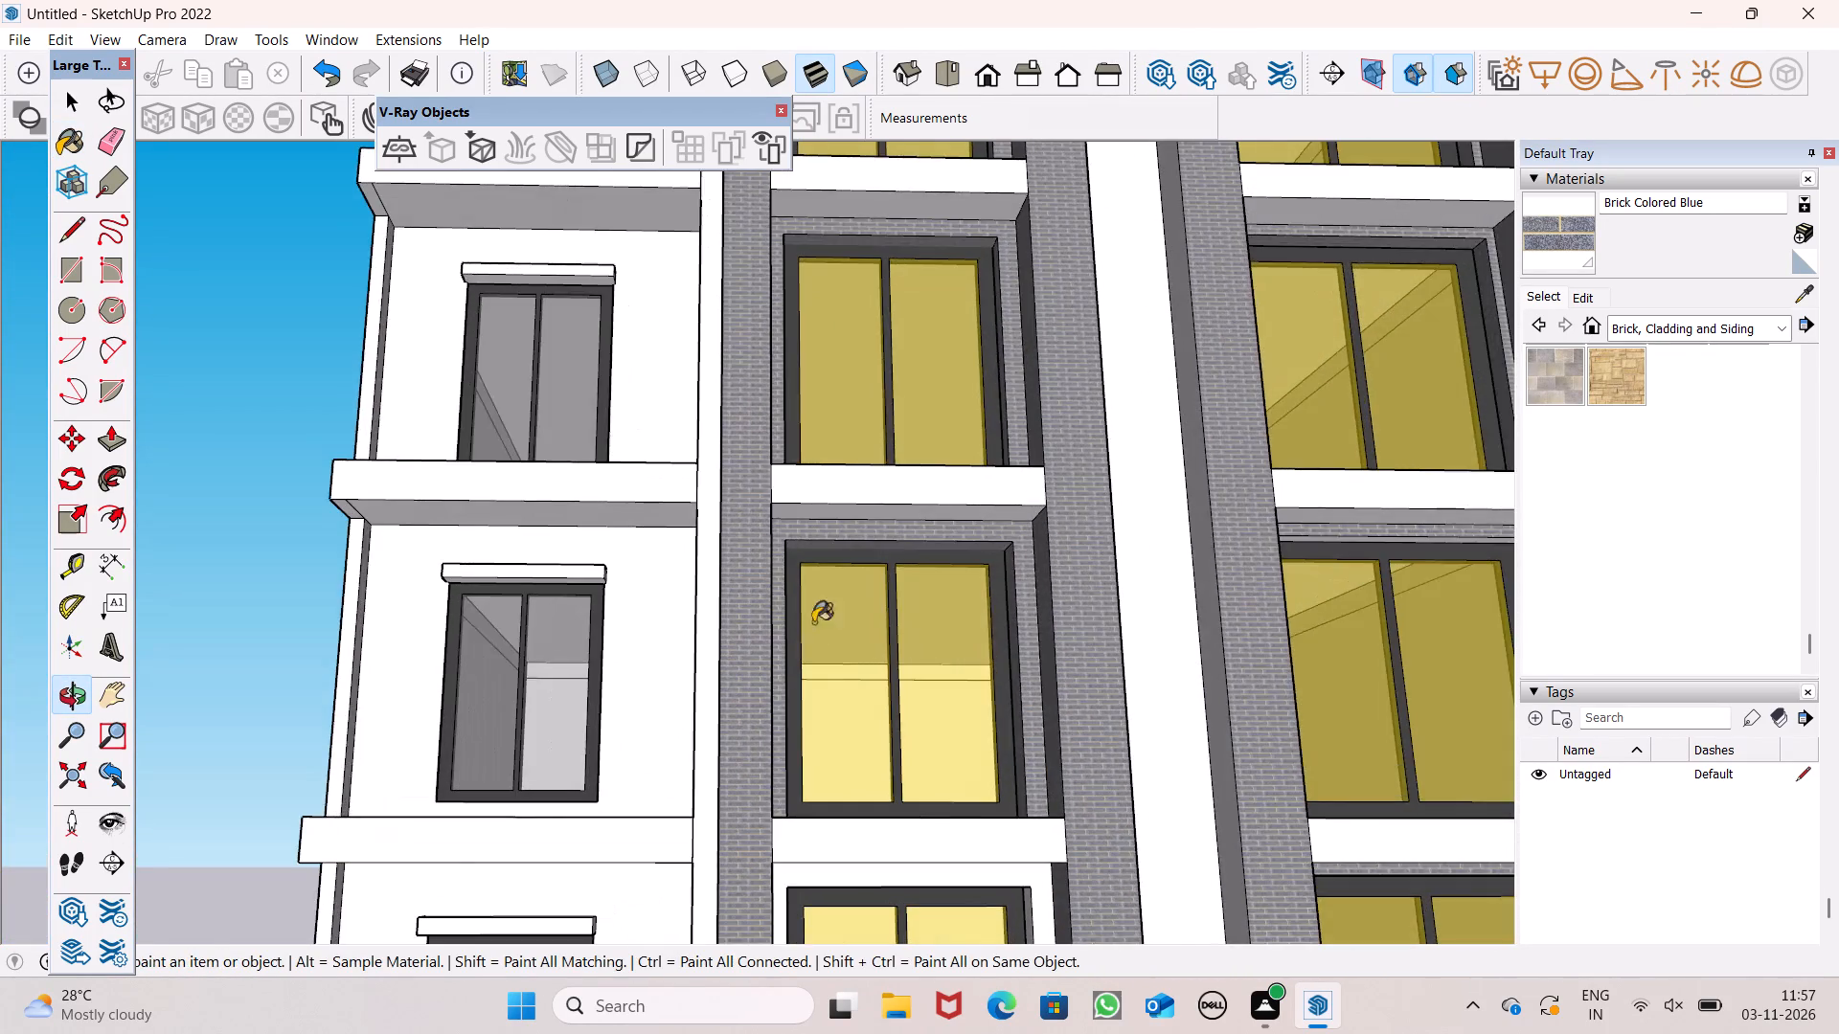
pyautogui.scroll(-7, 874, 576)
pyautogui.moveTo(929, 731); pyautogui.dragTo(668, 535, button='middle')
pyautogui.scroll(1, 668, 535)
pyautogui.scroll(4, 732, 683)
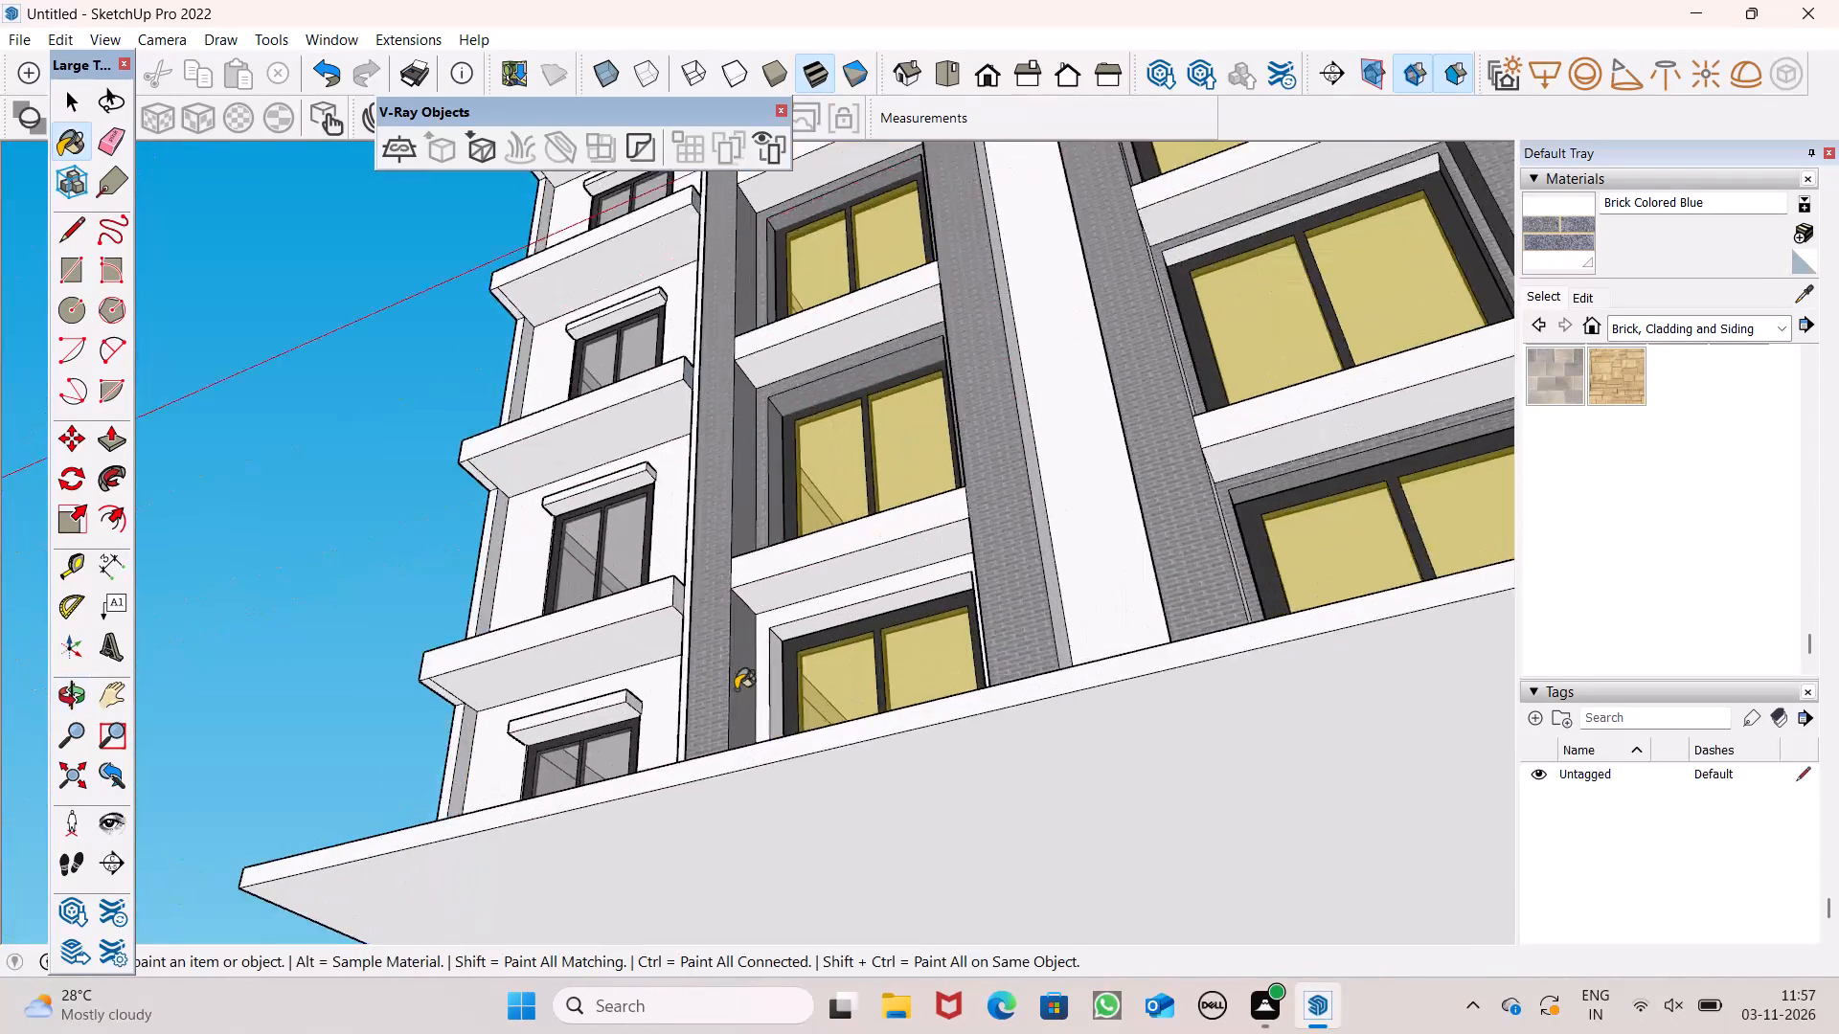
pyautogui.scroll(3, 736, 689)
pyautogui.scroll(7, 862, 583)
pyautogui.click(862, 577)
pyautogui.click(886, 589)
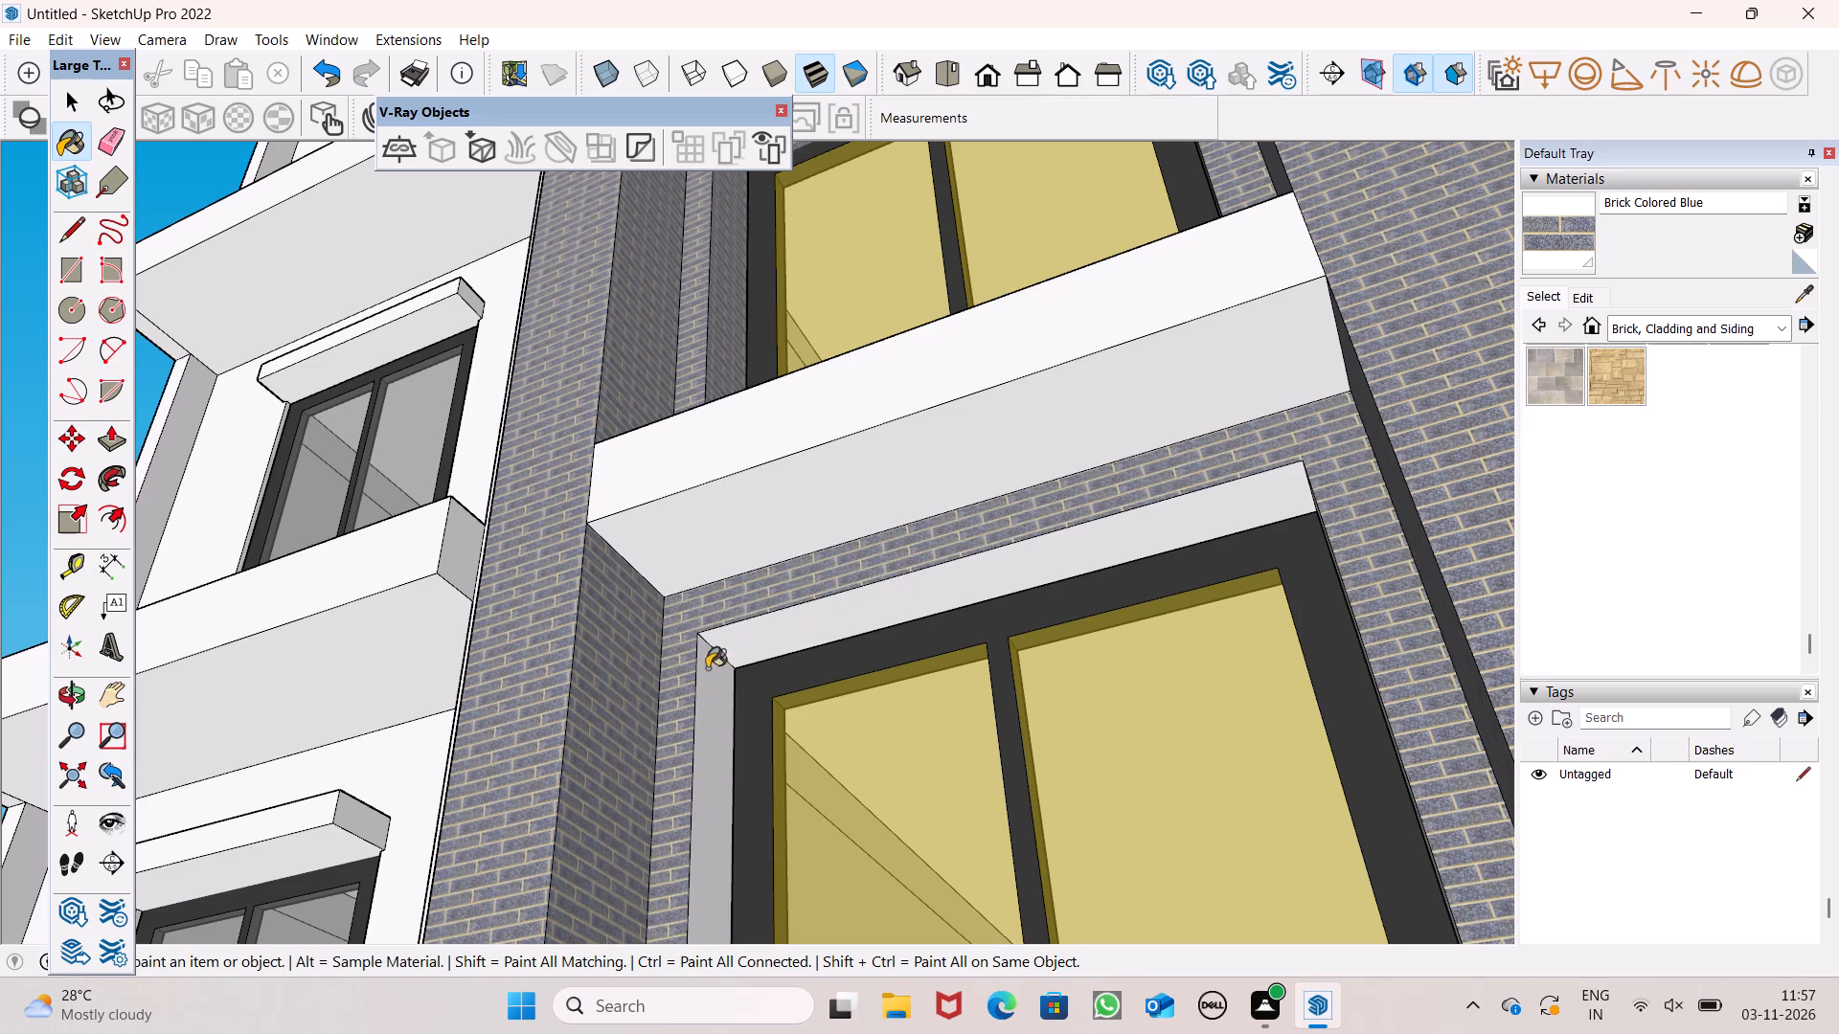
pyautogui.click(707, 676)
pyautogui.moveTo(899, 659); pyautogui.dragTo(1396, 659, button='middle')
pyautogui.click(1367, 865)
# Apply Brick Colored Blue to the white left-hand inner faces of the right-hand central bay's recess at ground and first floor.
pyautogui.scroll(-5, 1017, 220)
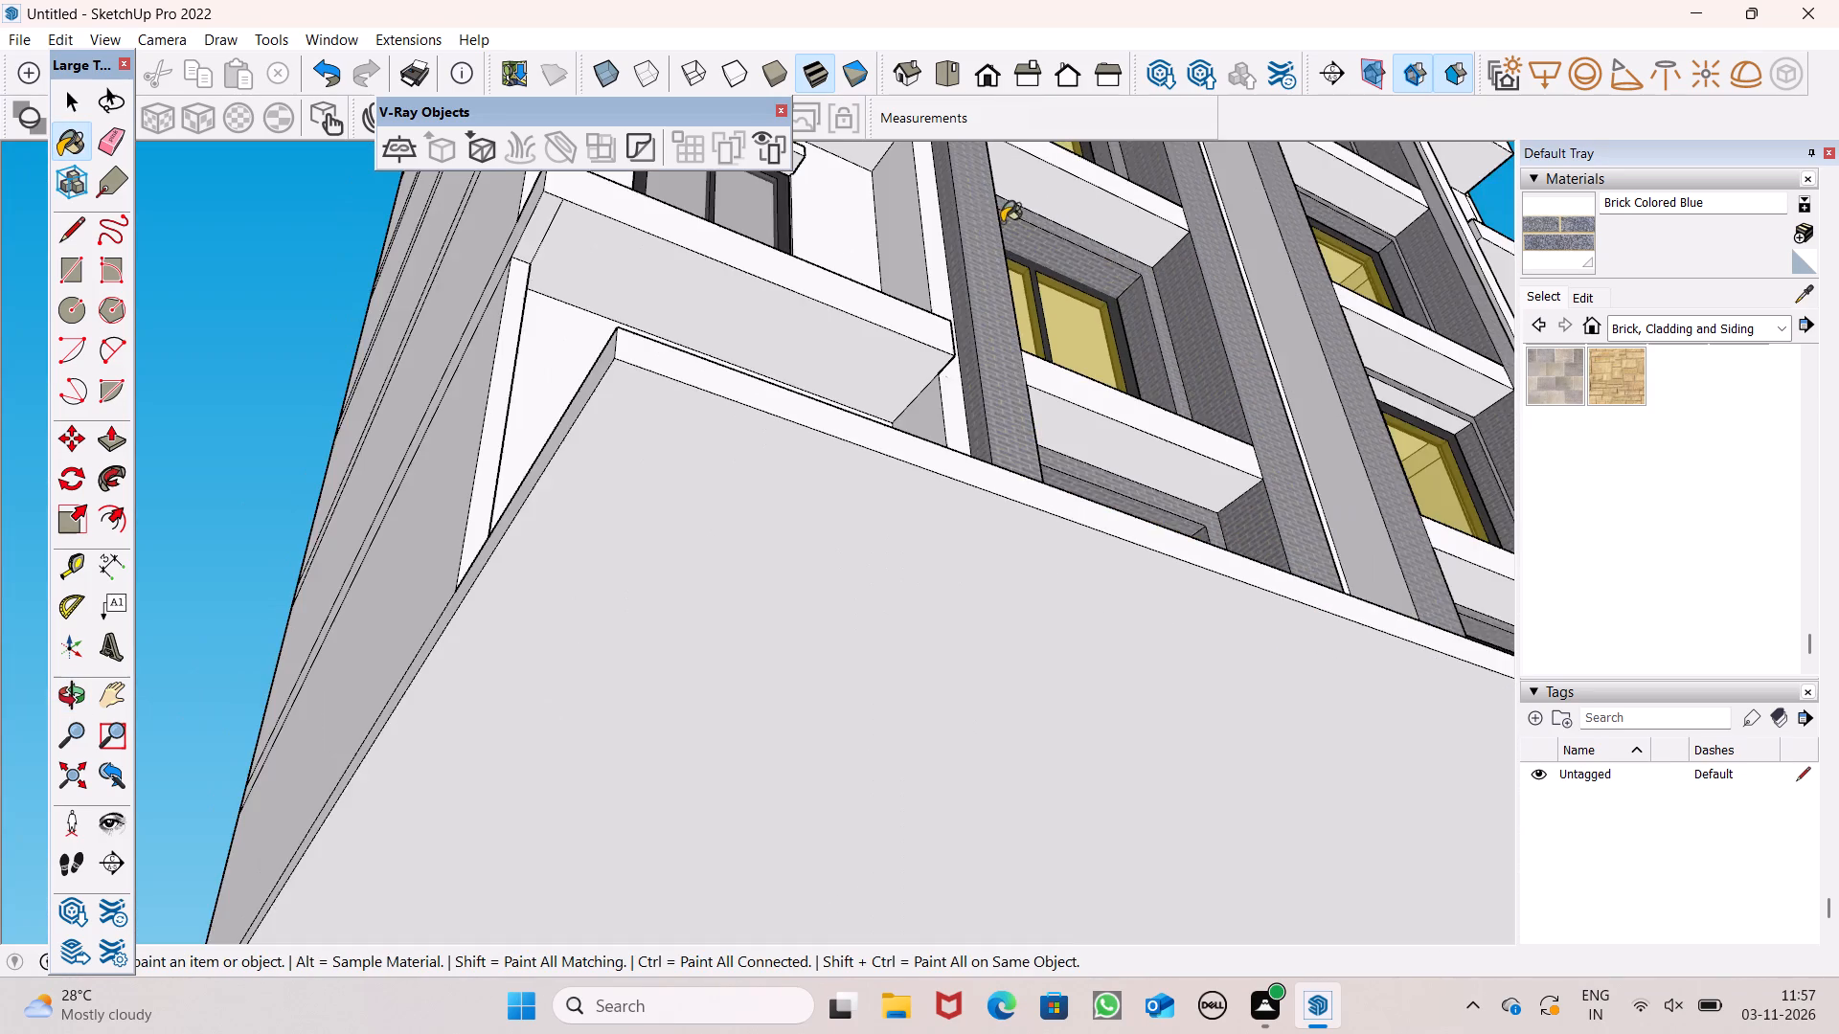
pyautogui.scroll(-6, 1002, 222)
pyautogui.moveTo(1055, 304); pyautogui.dragTo(793, 544, button='middle')
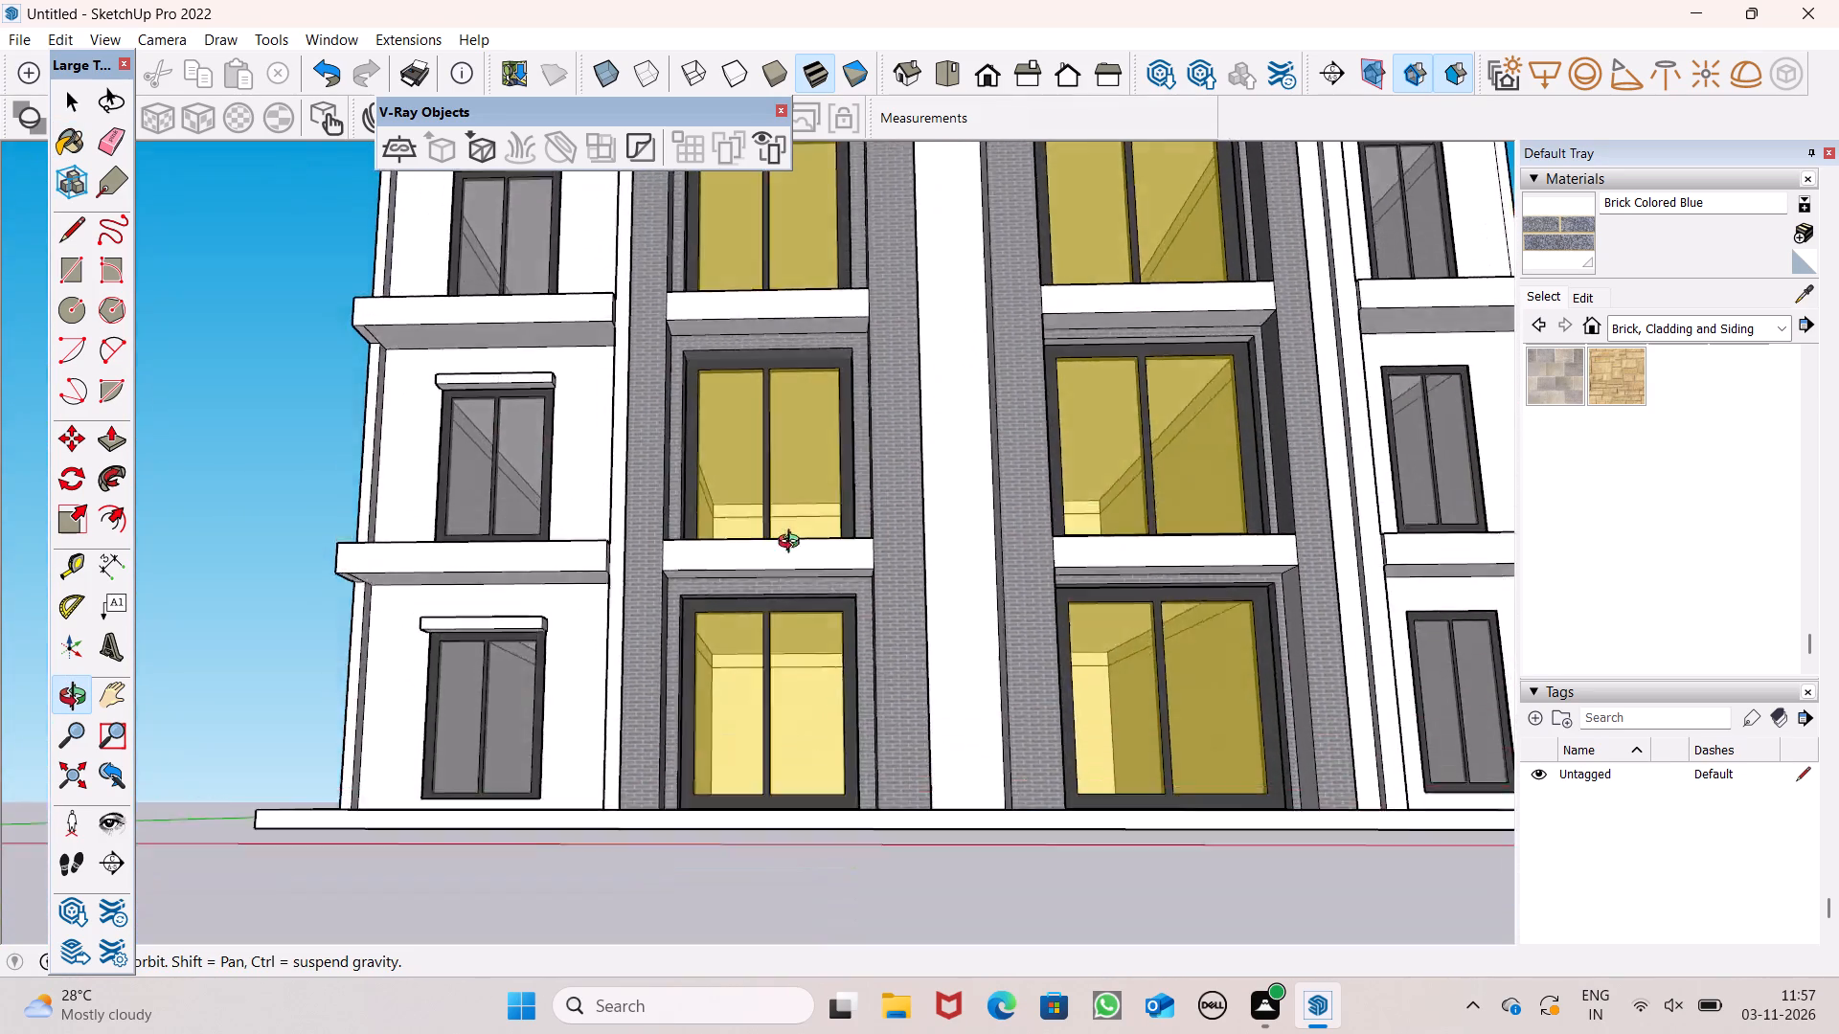
pyautogui.moveTo(793, 544); pyautogui.dragTo(809, 560, button='middle')
pyautogui.scroll(1, 829, 533)
pyautogui.scroll(-8, 782, 336)
pyautogui.moveTo(942, 487); pyautogui.dragTo(540, 347, button='middle')
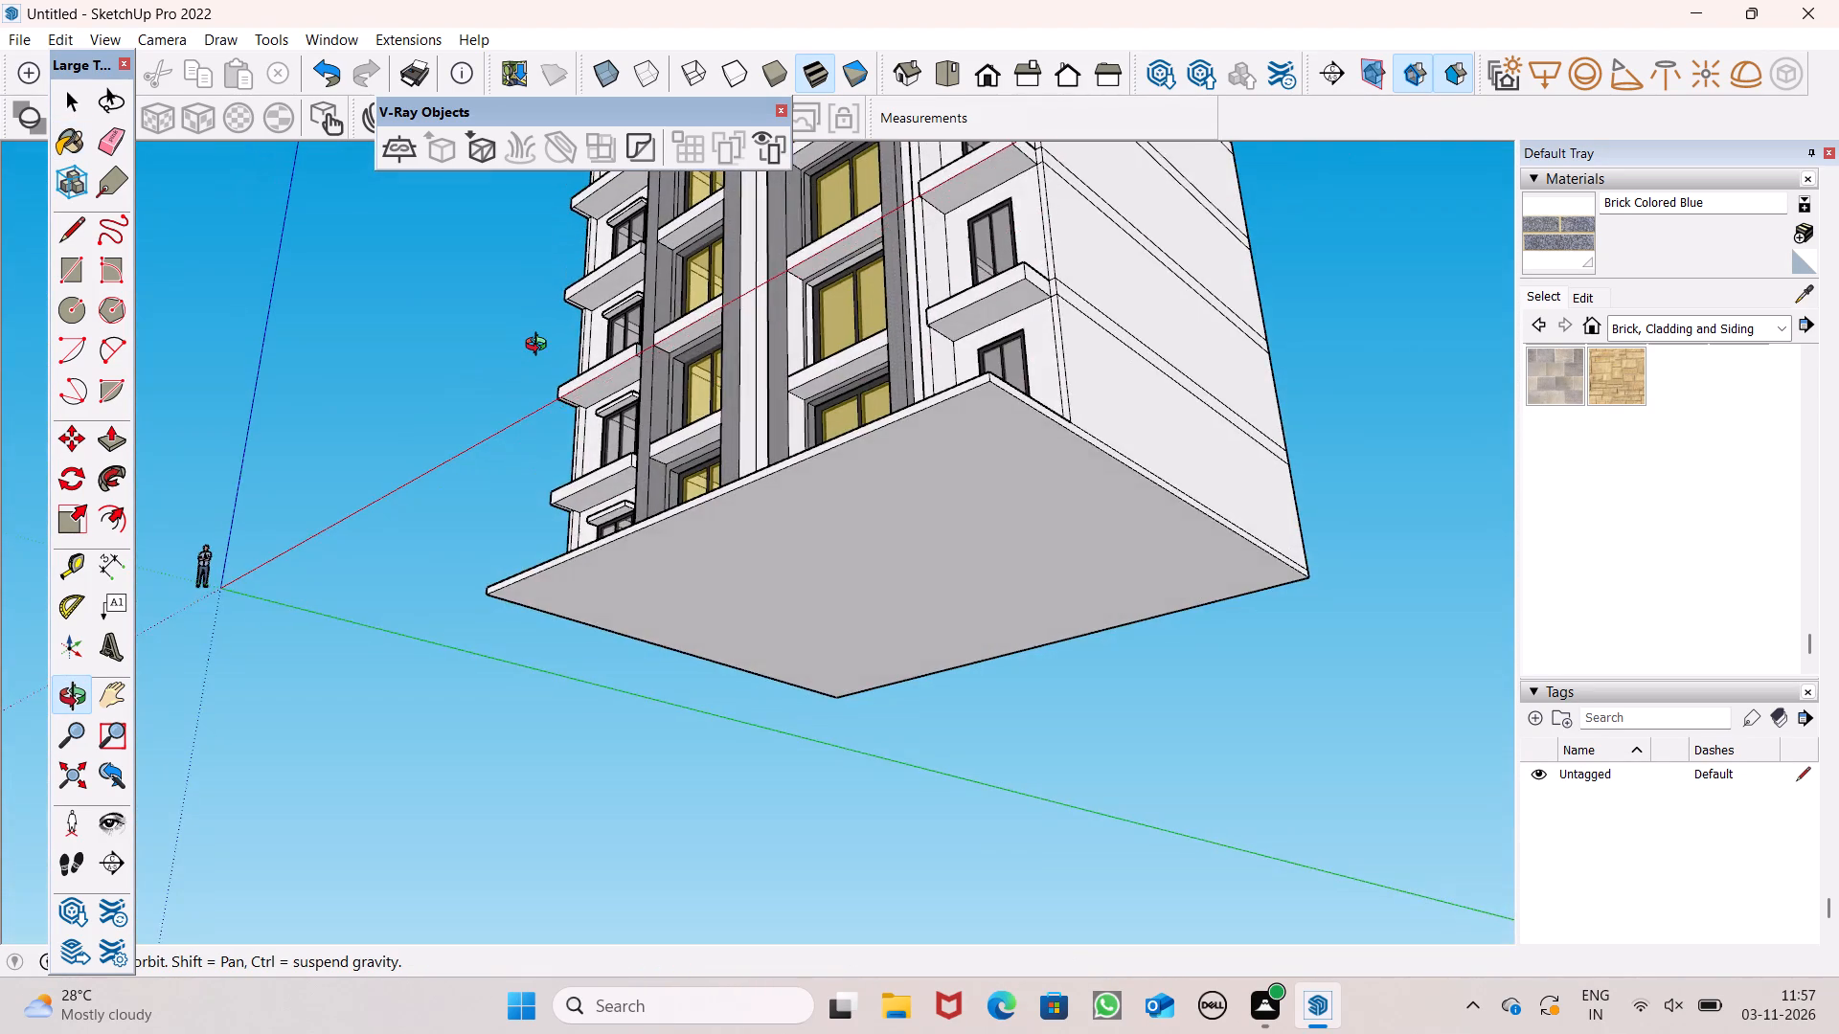
pyautogui.moveTo(540, 347); pyautogui.dragTo(1159, 401, button='middle')
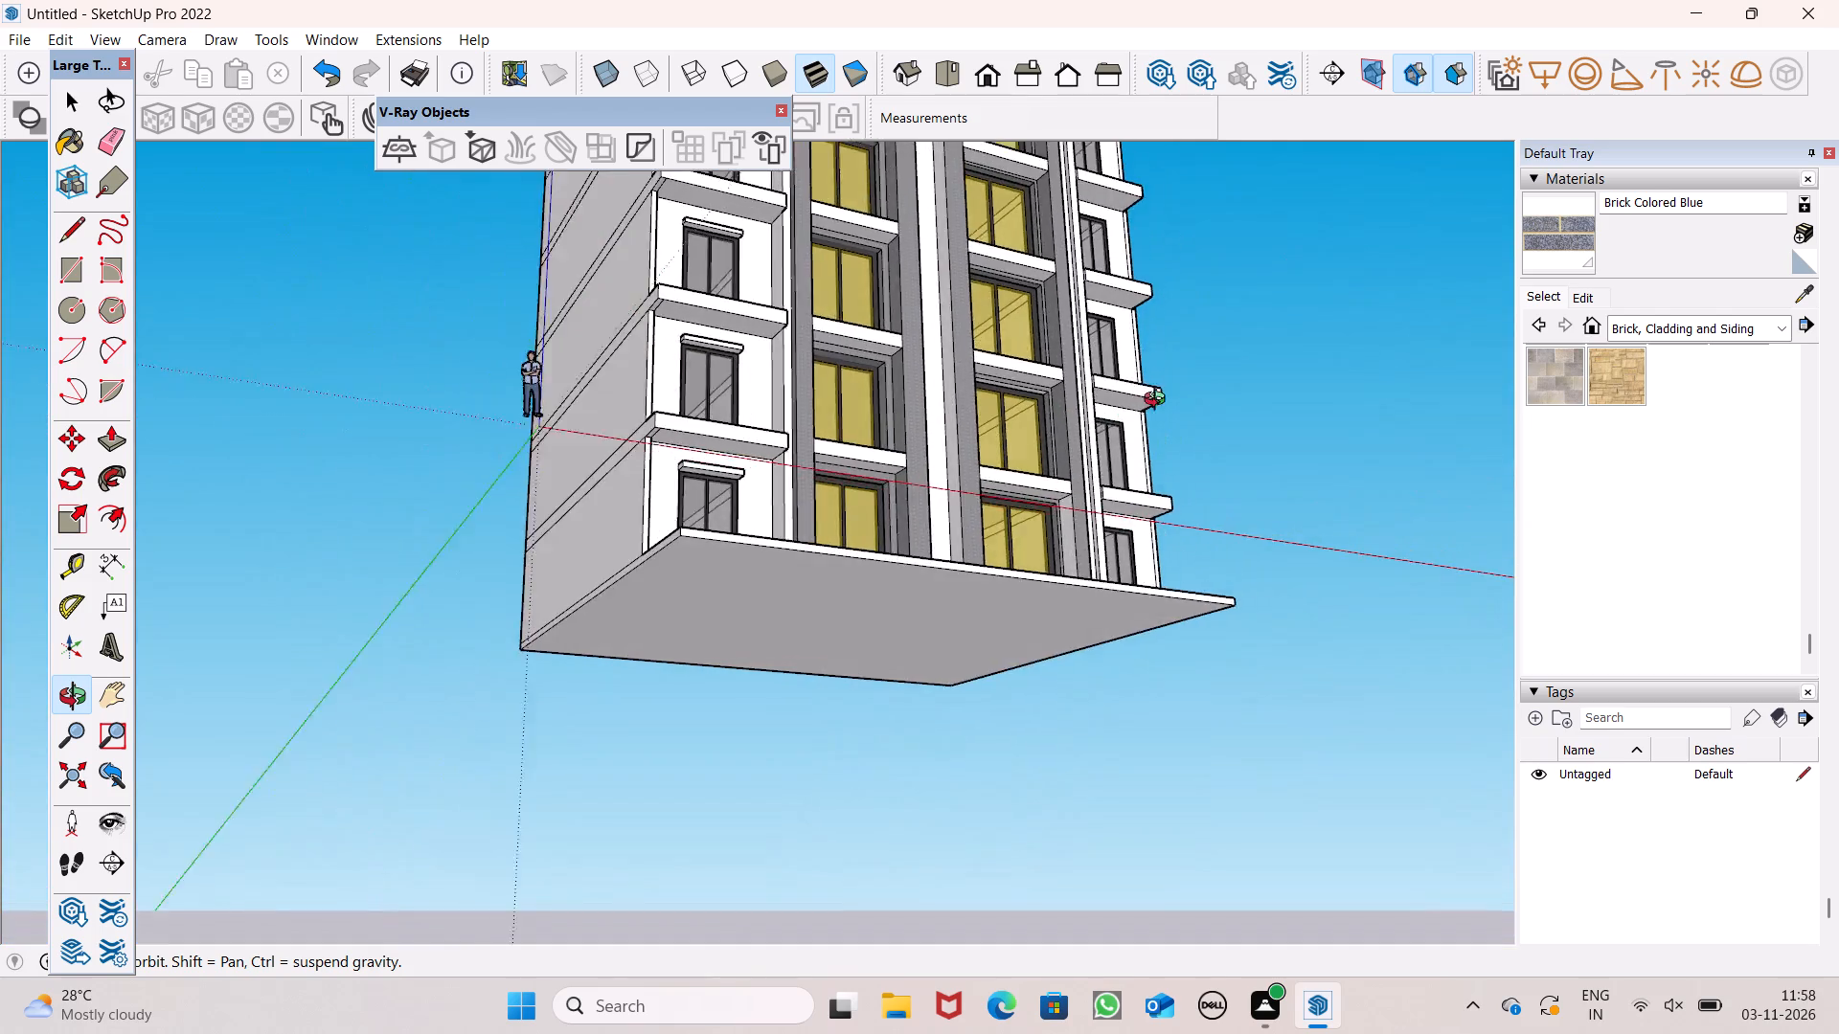
pyautogui.moveTo(1159, 401); pyautogui.dragTo(565, 571, button='middle')
pyautogui.scroll(1, 565, 571)
pyautogui.scroll(4, 753, 555)
pyautogui.scroll(4, 933, 570)
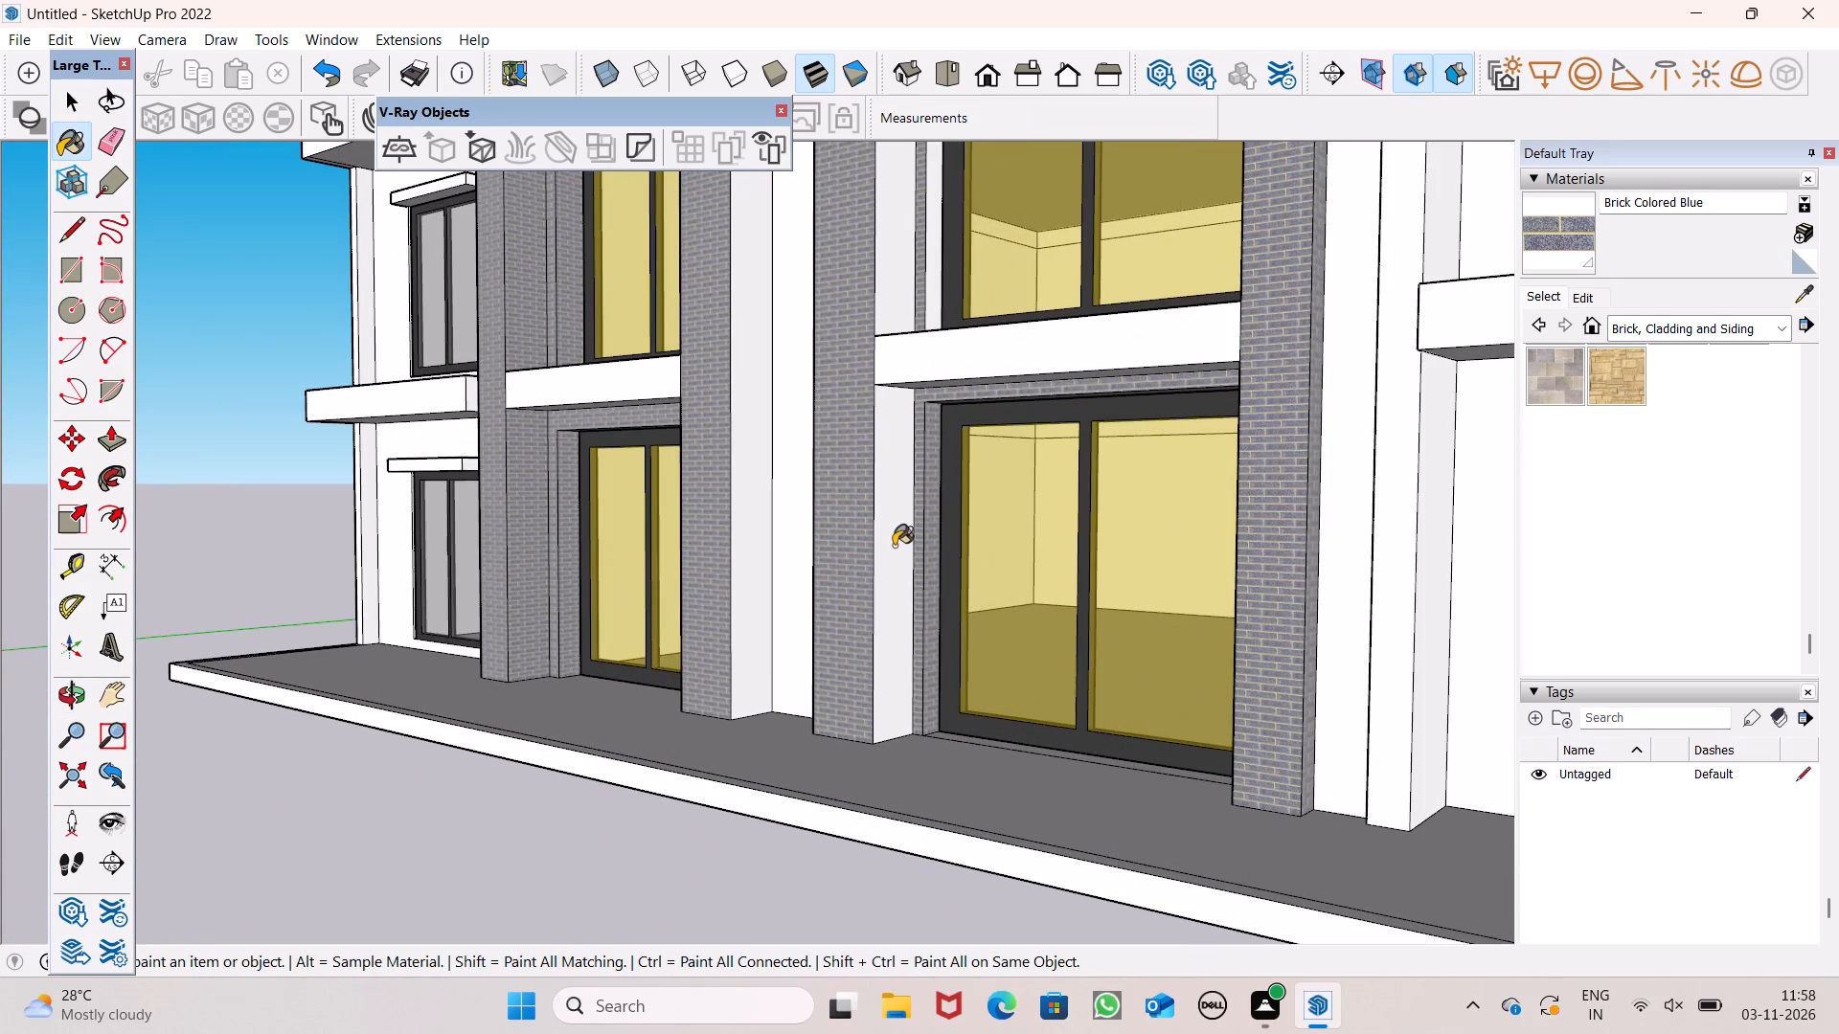
pyautogui.click(893, 546)
pyautogui.moveTo(892, 518); pyautogui.dragTo(873, 604, button='middle')
pyautogui.scroll(1, 846, 554)
pyautogui.click(904, 333)
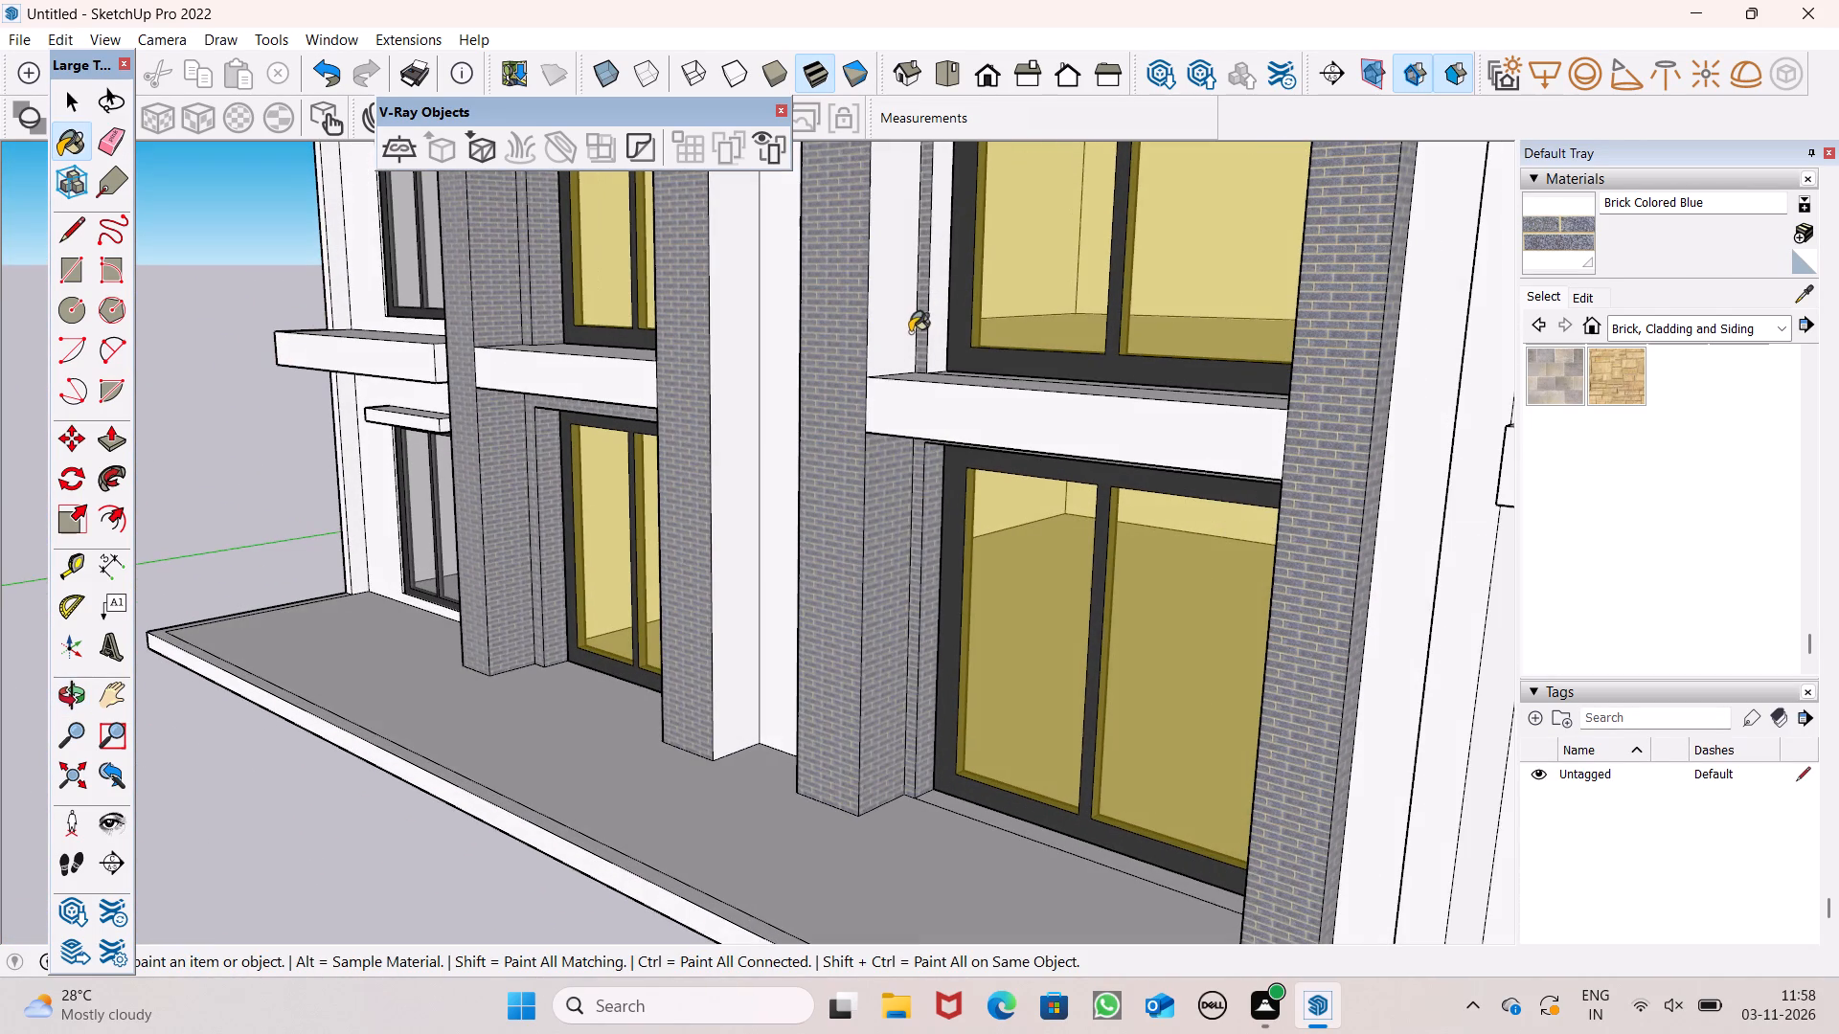
pyautogui.click(933, 319)
# Paint the right-hand inner face of the right-hand central bay's ground-floor recess with Brick Colored Blue.
pyautogui.moveTo(1041, 416); pyautogui.dragTo(1710, 574, button='middle')
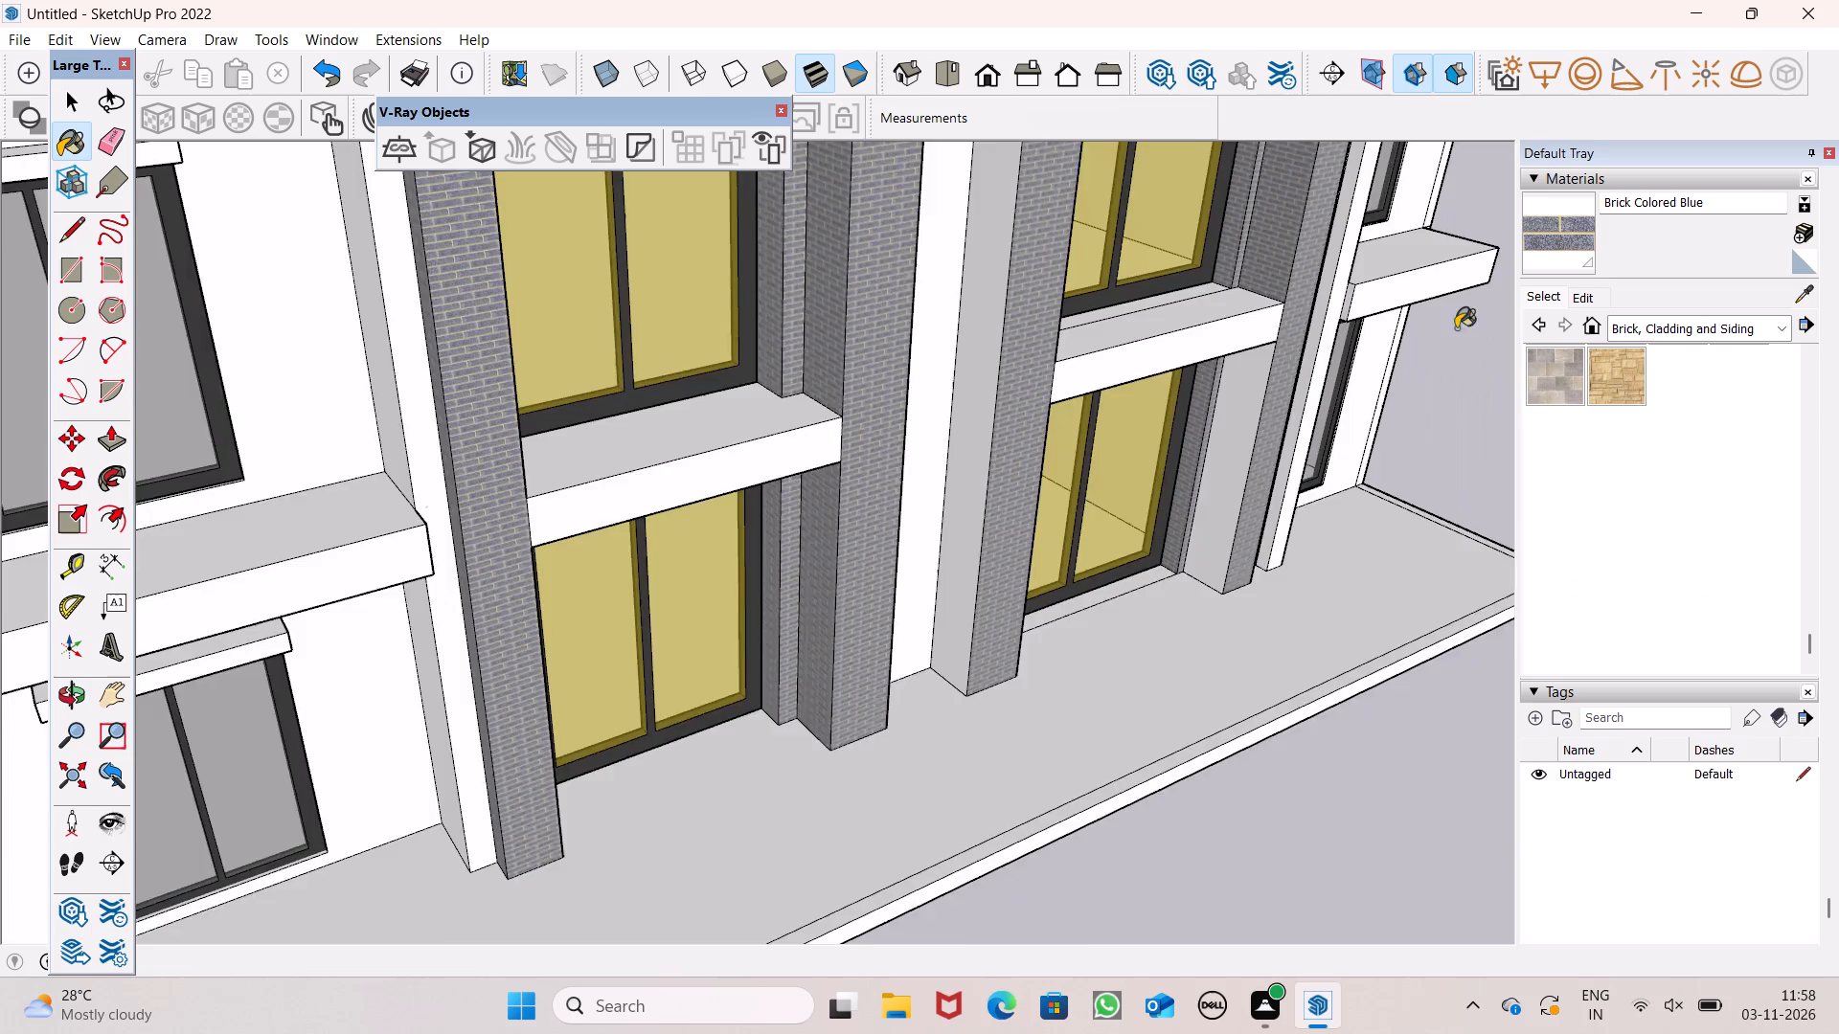
pyautogui.scroll(6, 1433, 300)
pyautogui.moveTo(1215, 452); pyautogui.dragTo(1172, 366, button='middle')
pyautogui.scroll(1, 1172, 366)
pyautogui.click(1179, 476)
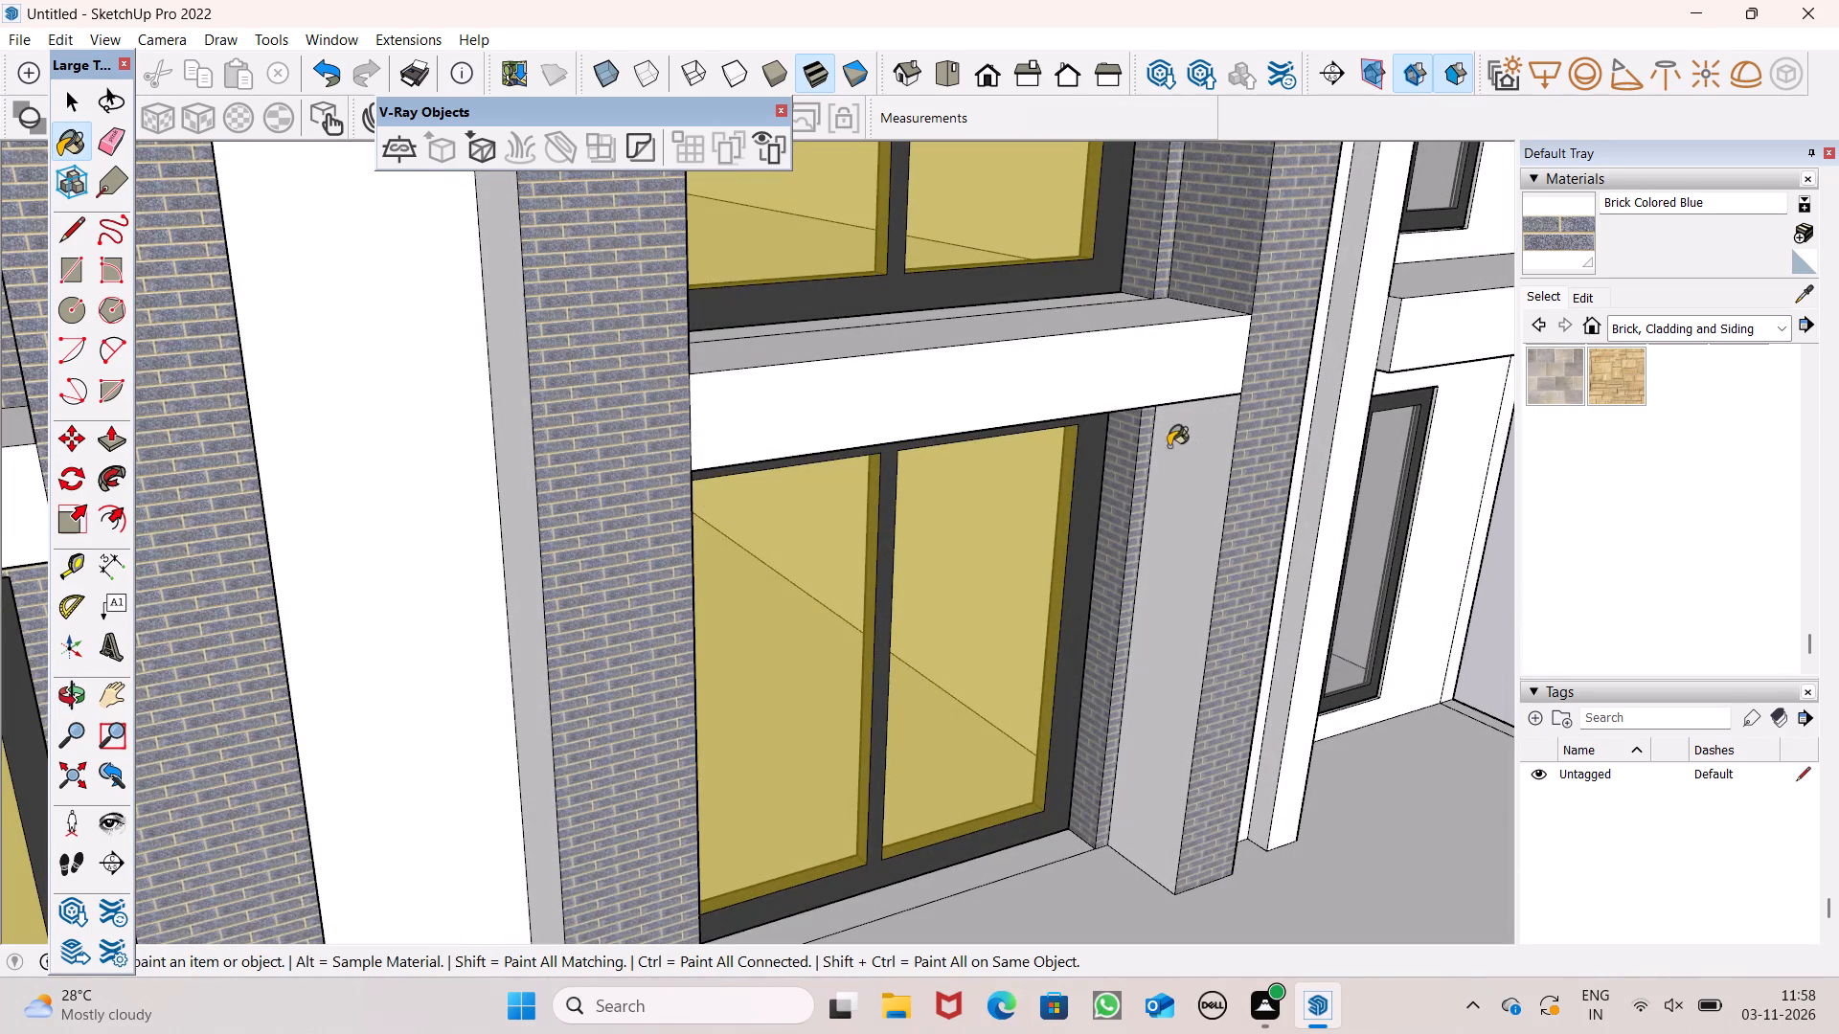
# Examine the lower floors of both central bays for recess and window faces still lacking brick.
pyautogui.scroll(-2, 1106, 374)
pyautogui.moveTo(1158, 462); pyautogui.dragTo(658, 184, button='middle')
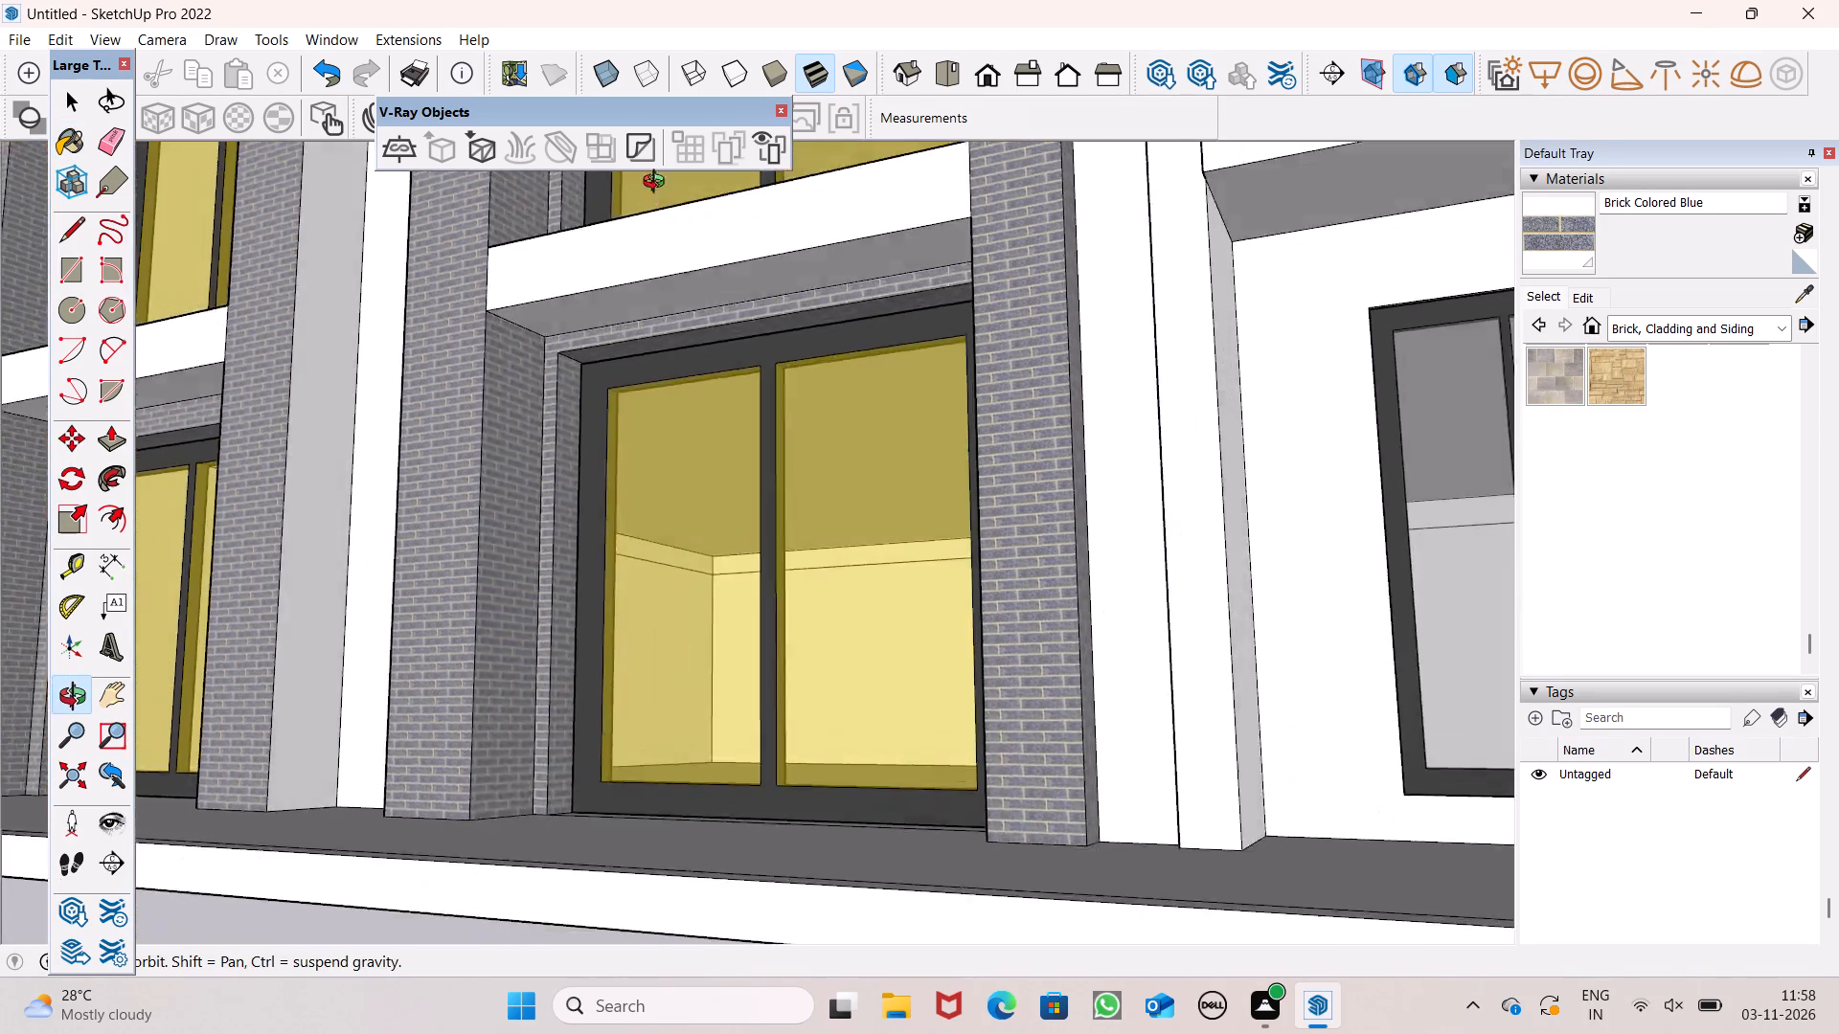
pyautogui.moveTo(658, 184); pyautogui.dragTo(603, 119, button='middle')
pyautogui.scroll(-4, 949, 410)
pyautogui.moveTo(943, 431); pyautogui.dragTo(1246, 580, button='middle')
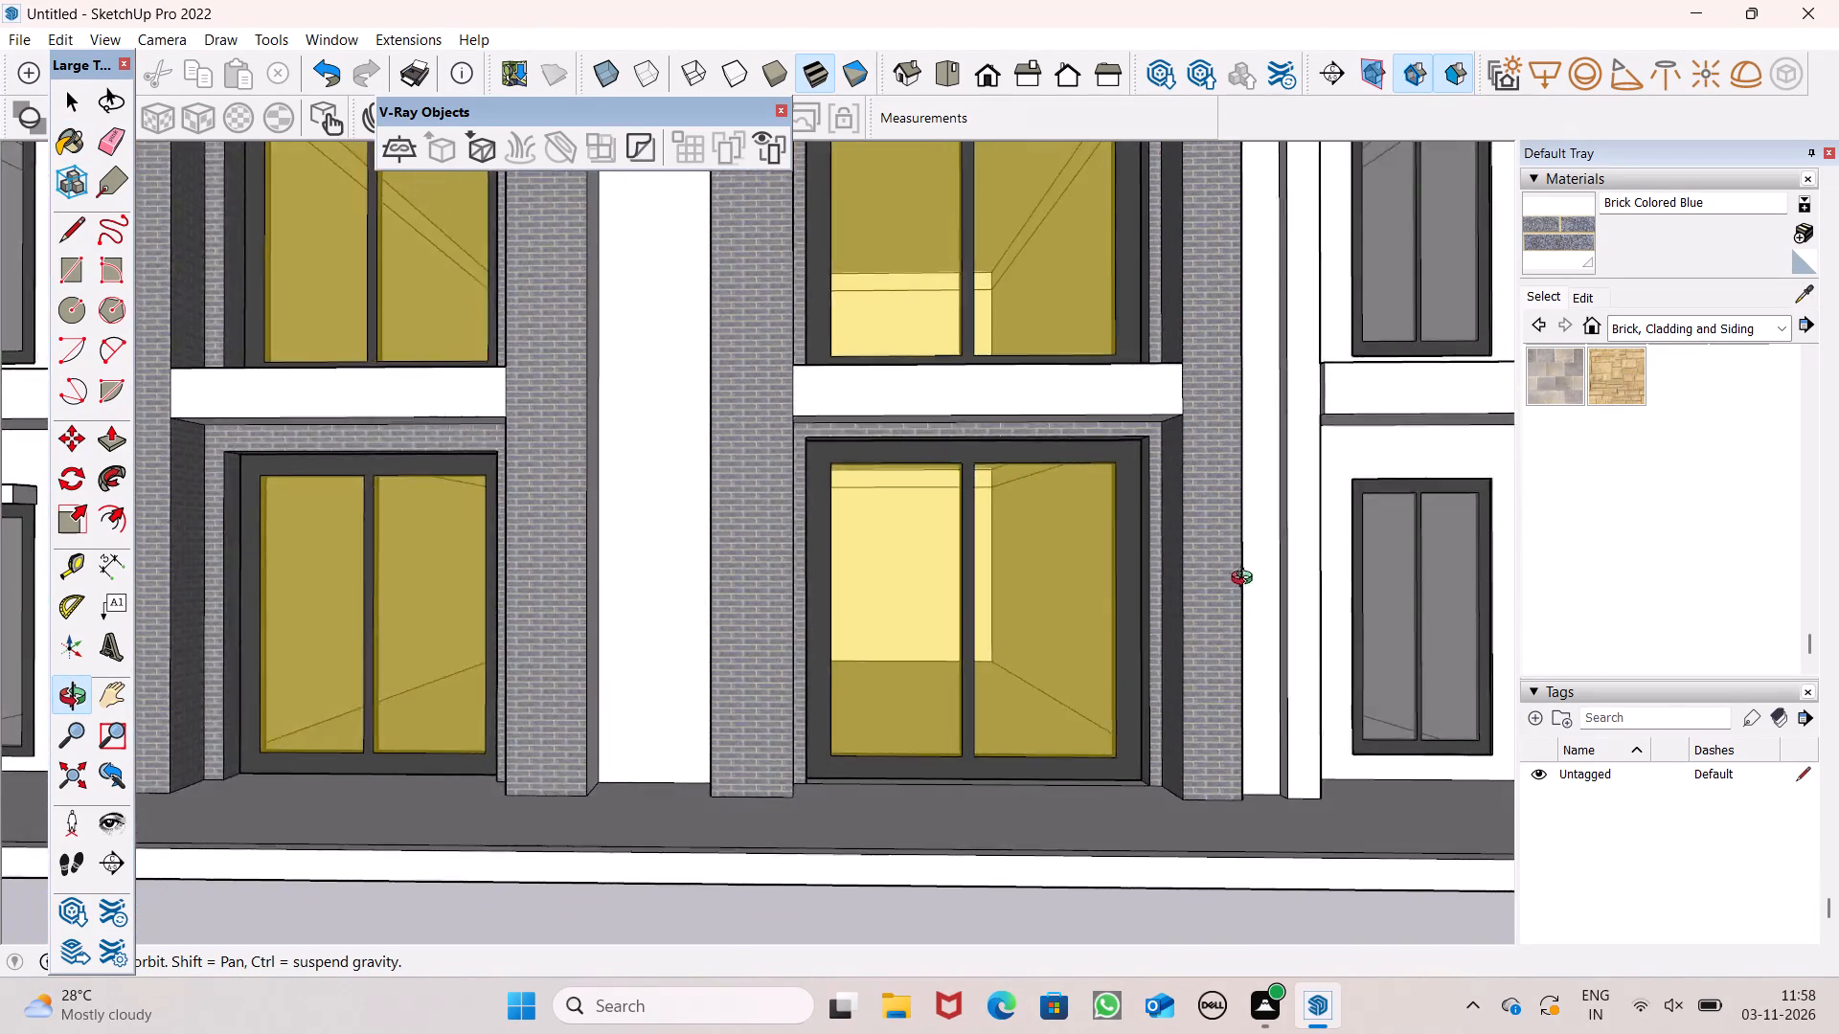
pyautogui.moveTo(1246, 580); pyautogui.dragTo(1363, 522, button='middle')
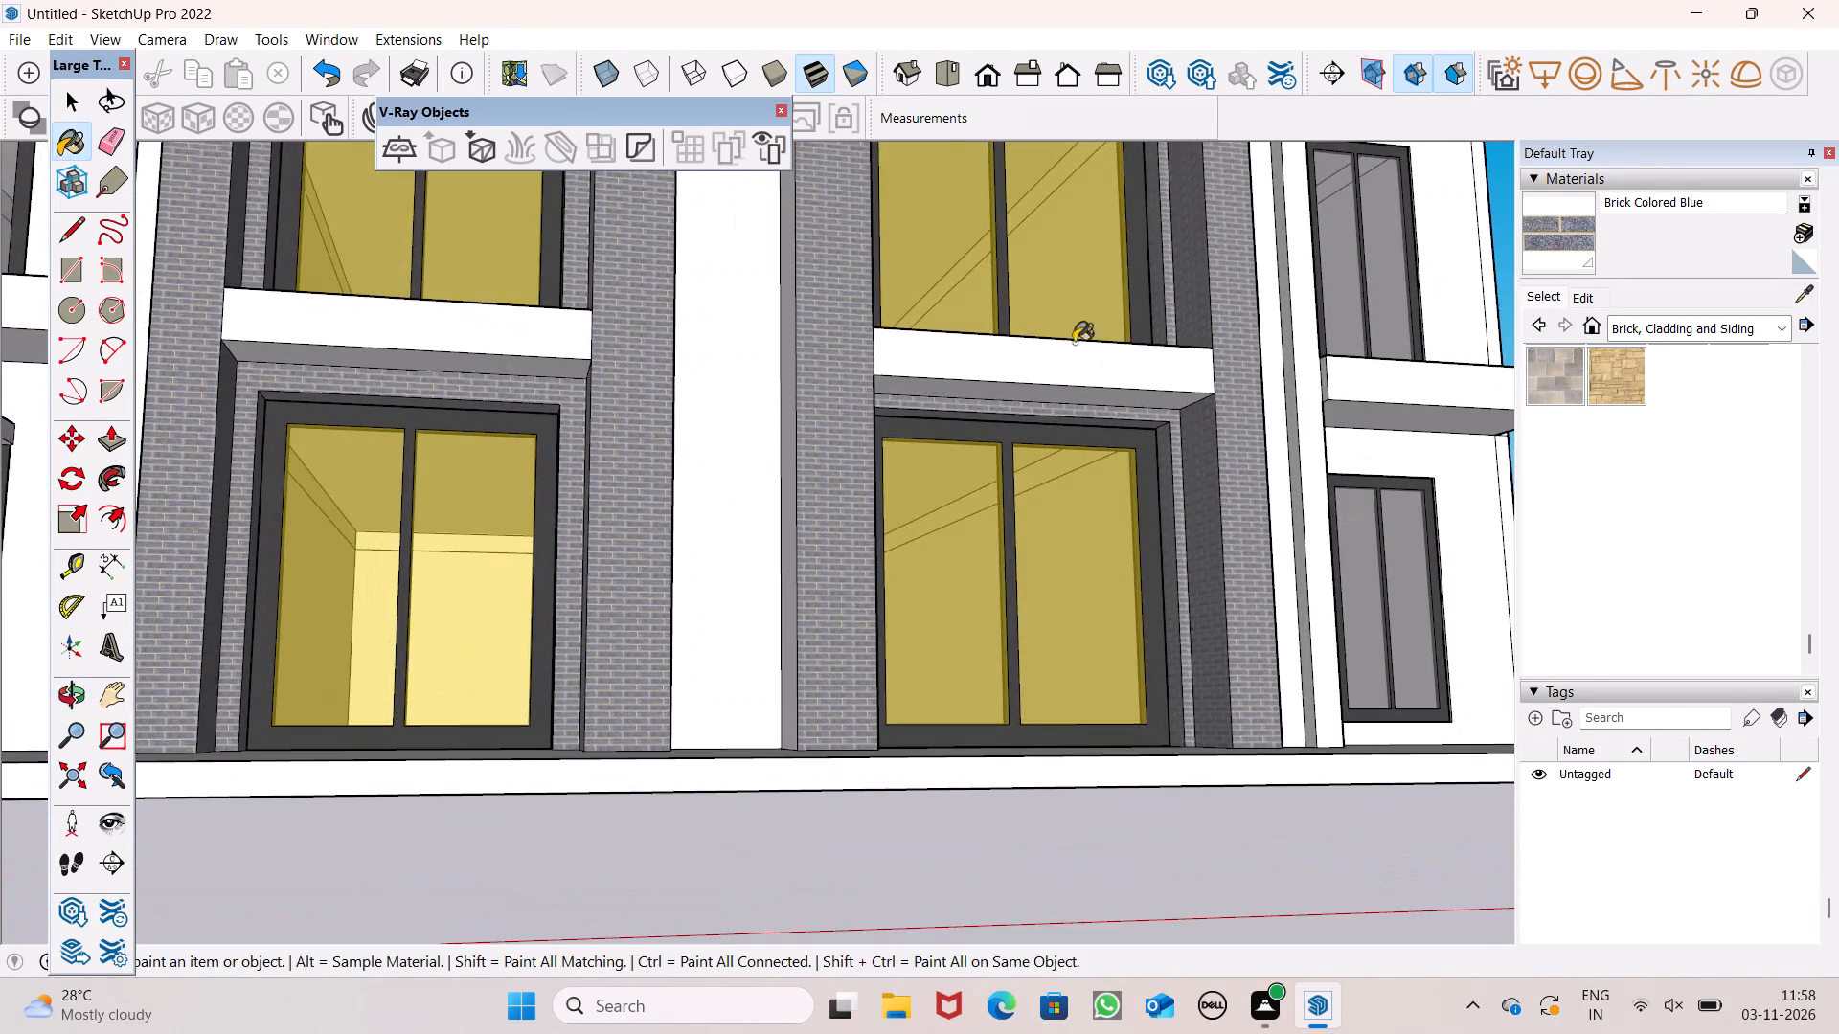
pyautogui.scroll(-9, 1055, 310)
pyautogui.moveTo(1112, 393); pyautogui.dragTo(942, 445, button='middle')
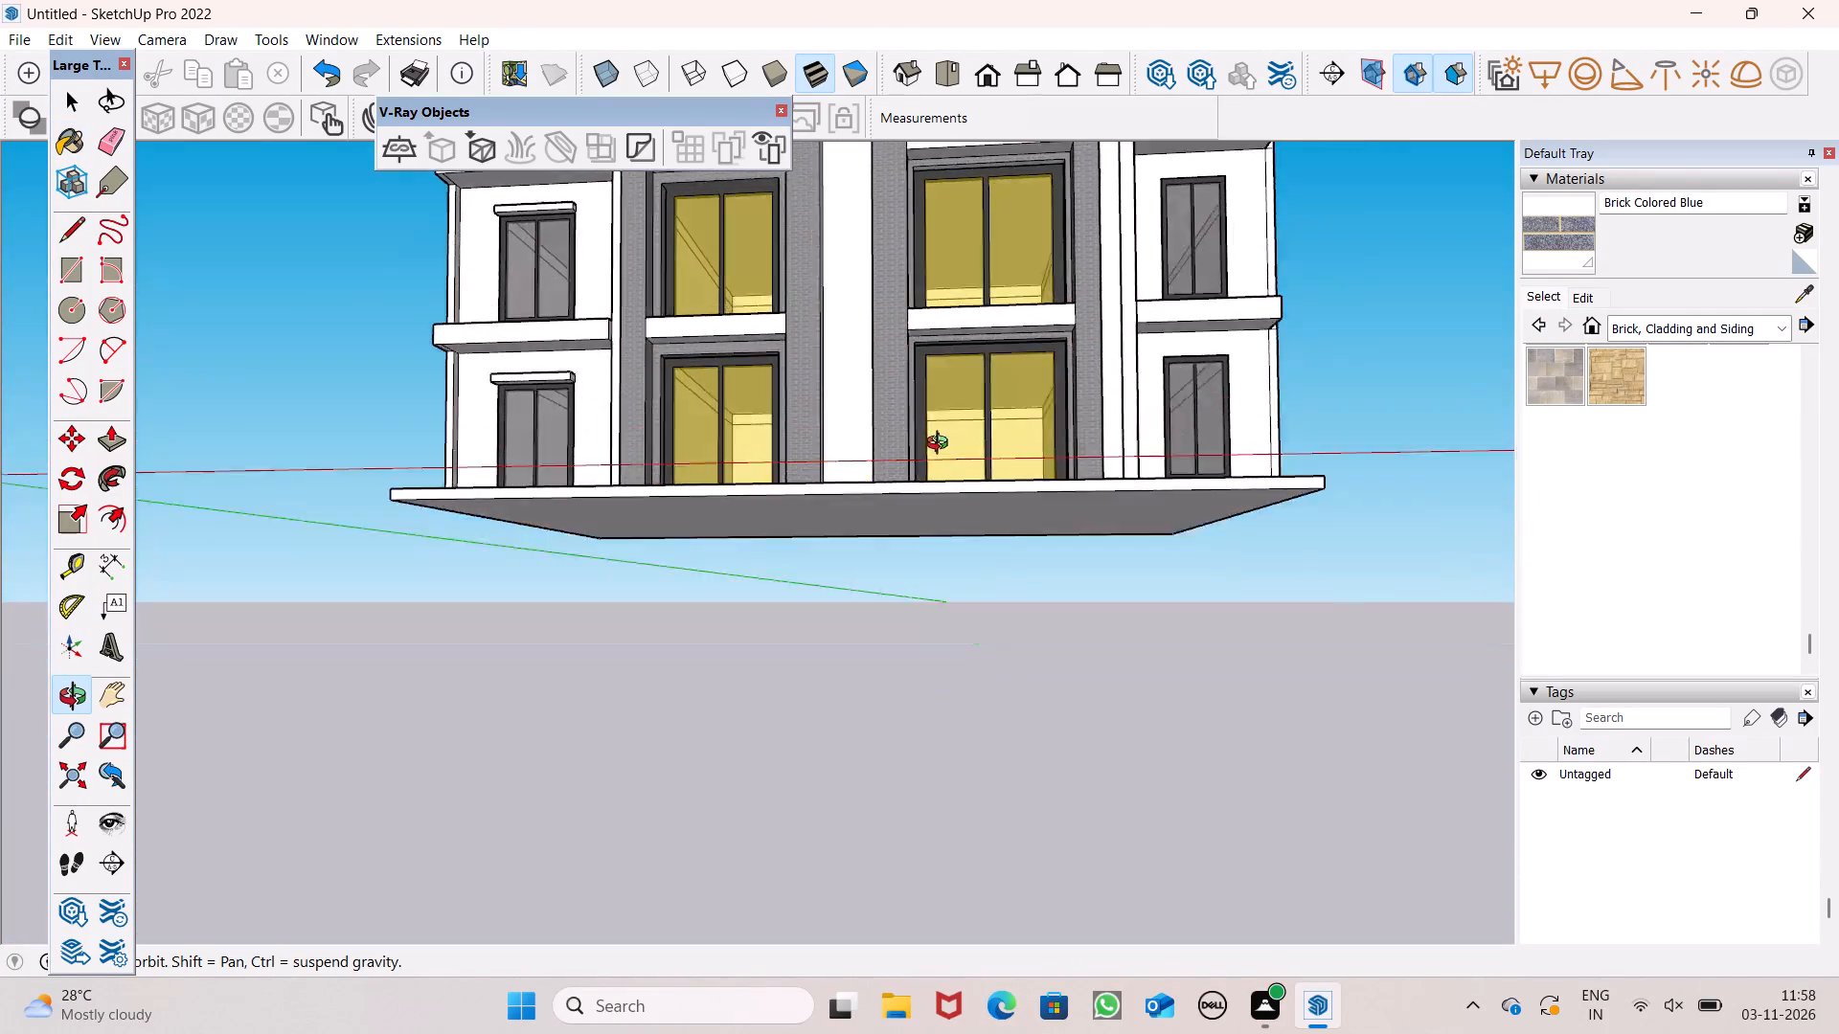
pyautogui.moveTo(942, 445); pyautogui.dragTo(957, 461, button='middle')
# Examine the whole building from the front, both sides and above to review the brick cladding.
pyautogui.scroll(1, 957, 462)
pyautogui.scroll(-10, 1016, 393)
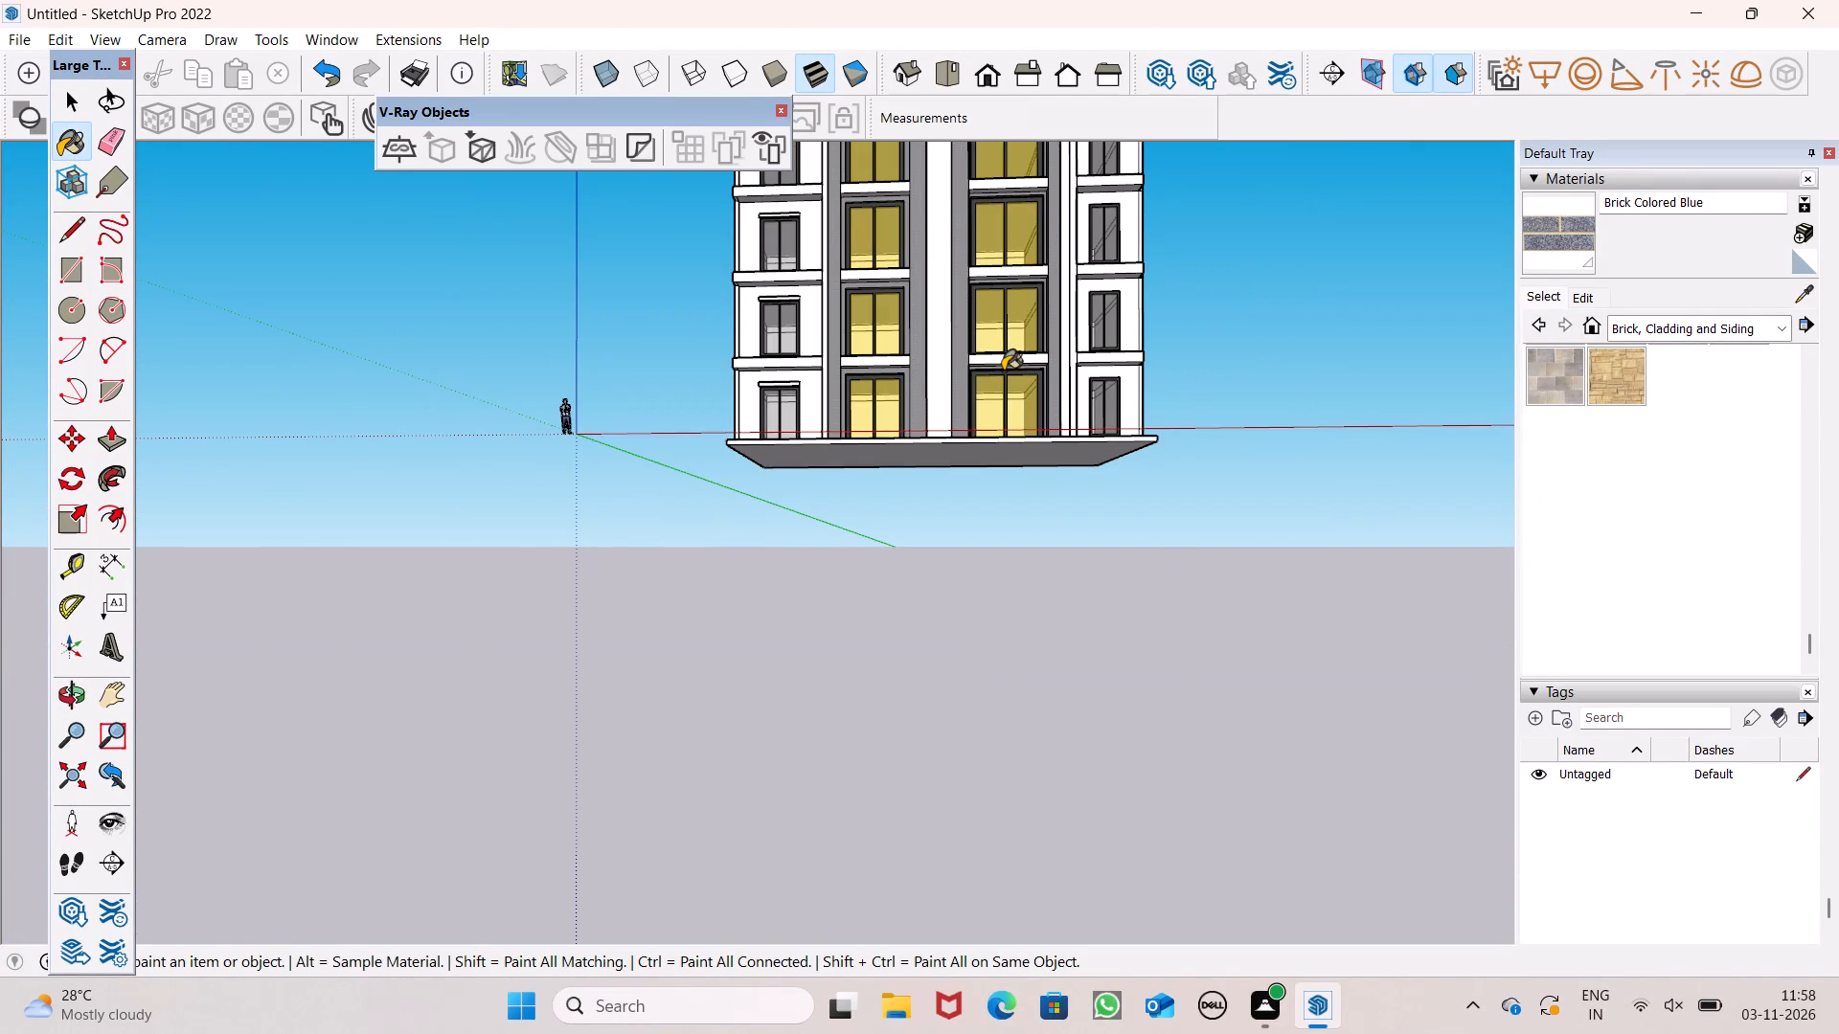
pyautogui.scroll(-5, 975, 349)
pyautogui.moveTo(1101, 355); pyautogui.dragTo(839, 362, button='middle')
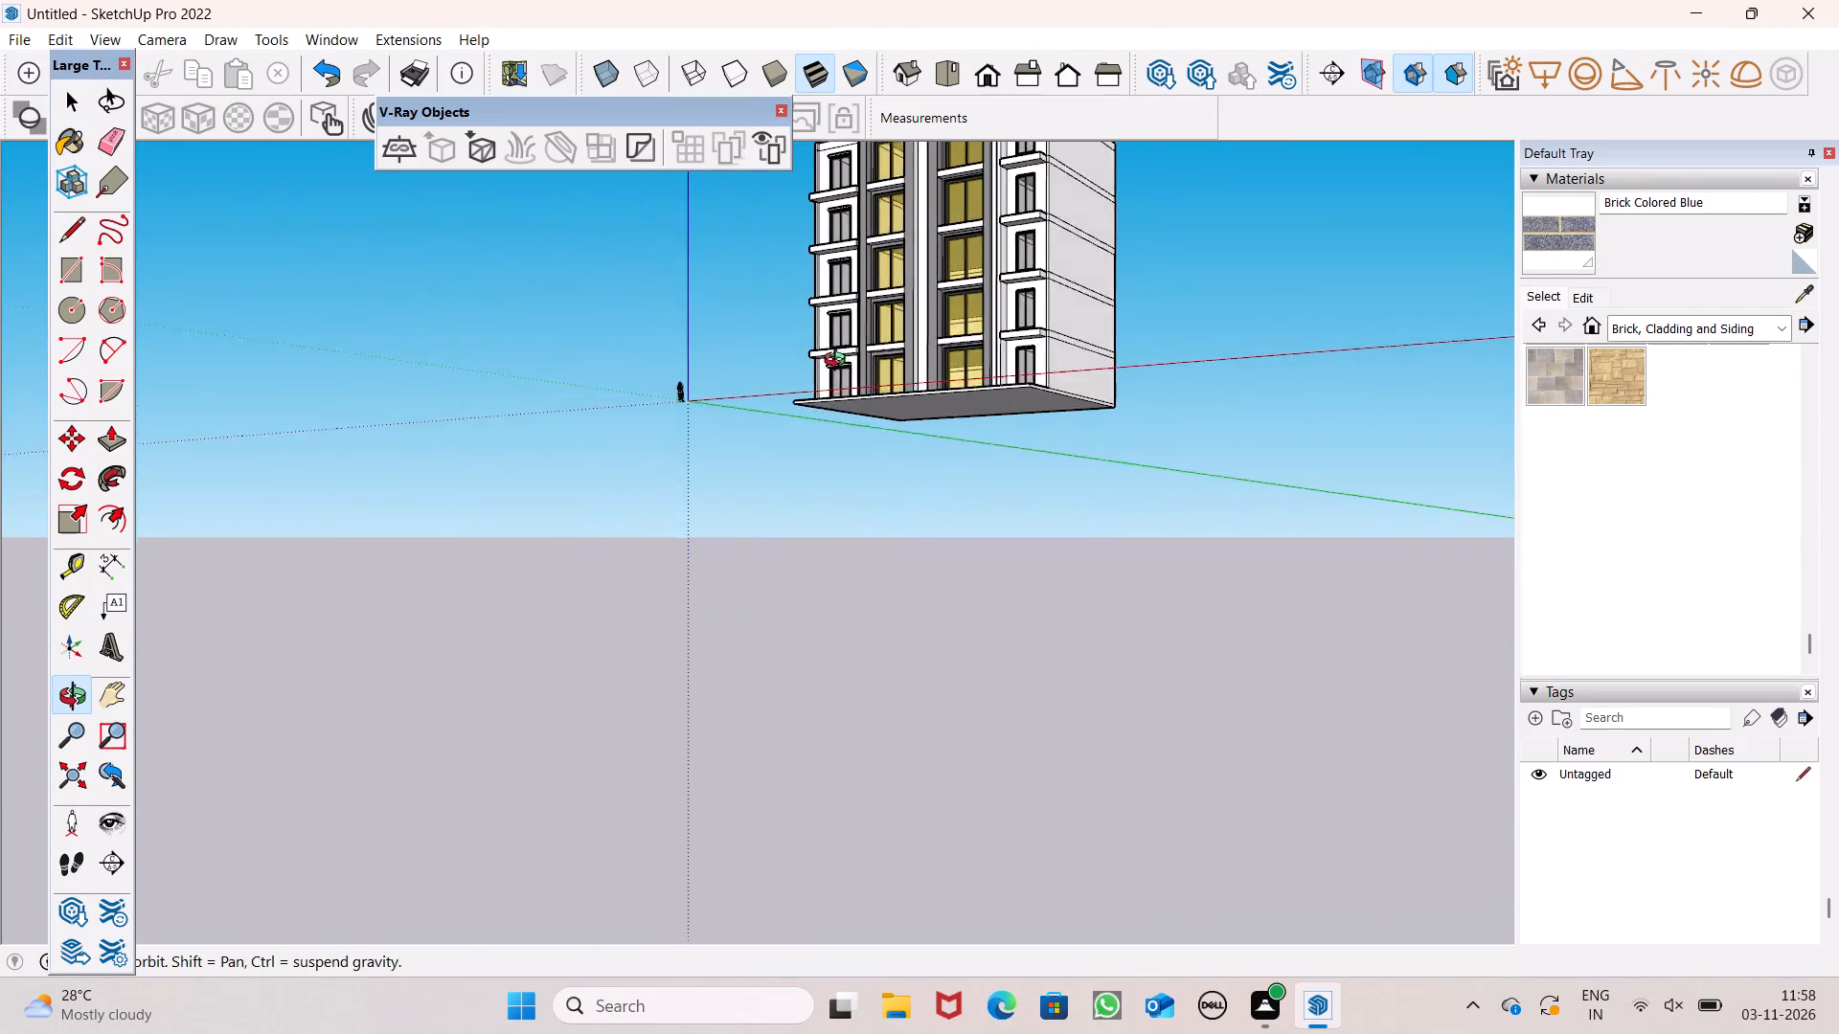
pyautogui.moveTo(839, 362); pyautogui.dragTo(1476, 479, button='middle')
pyautogui.scroll(1, 1479, 466)
pyautogui.scroll(-3, 804, 434)
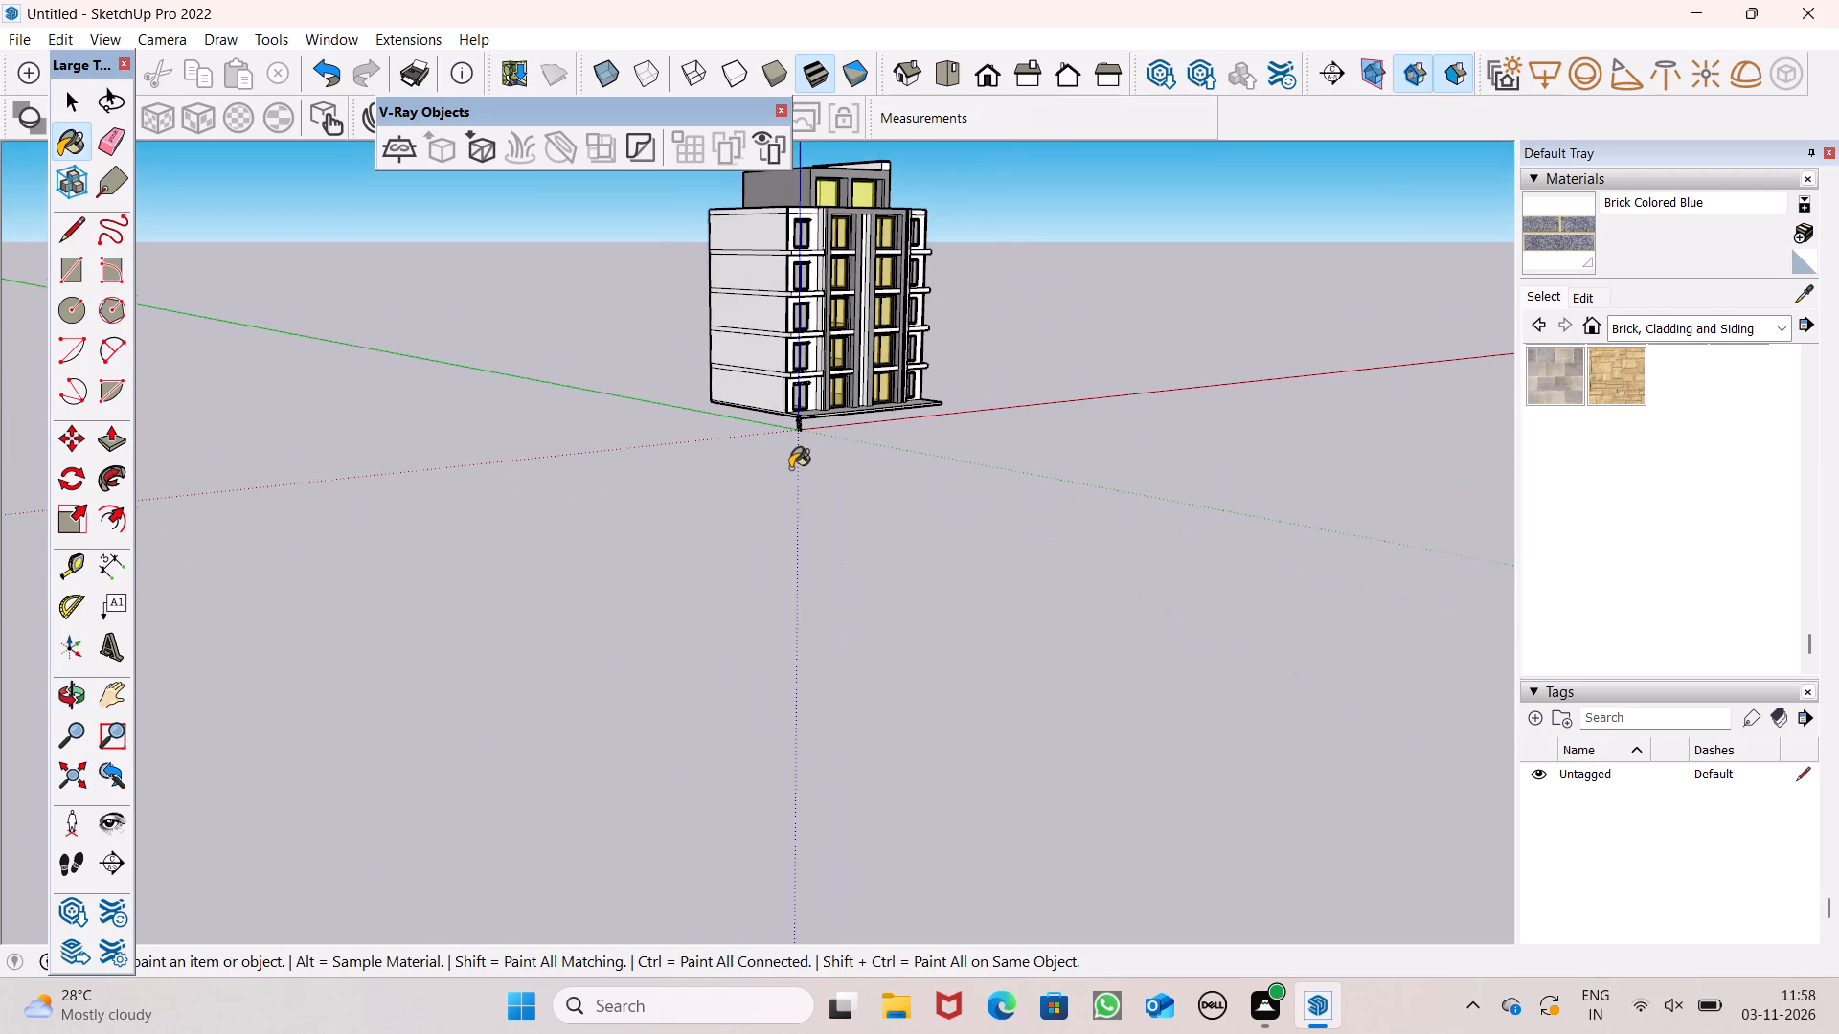
pyautogui.scroll(-1, 790, 468)
pyautogui.scroll(6, 957, 418)
pyautogui.scroll(-7, 959, 420)
pyautogui.scroll(8, 911, 200)
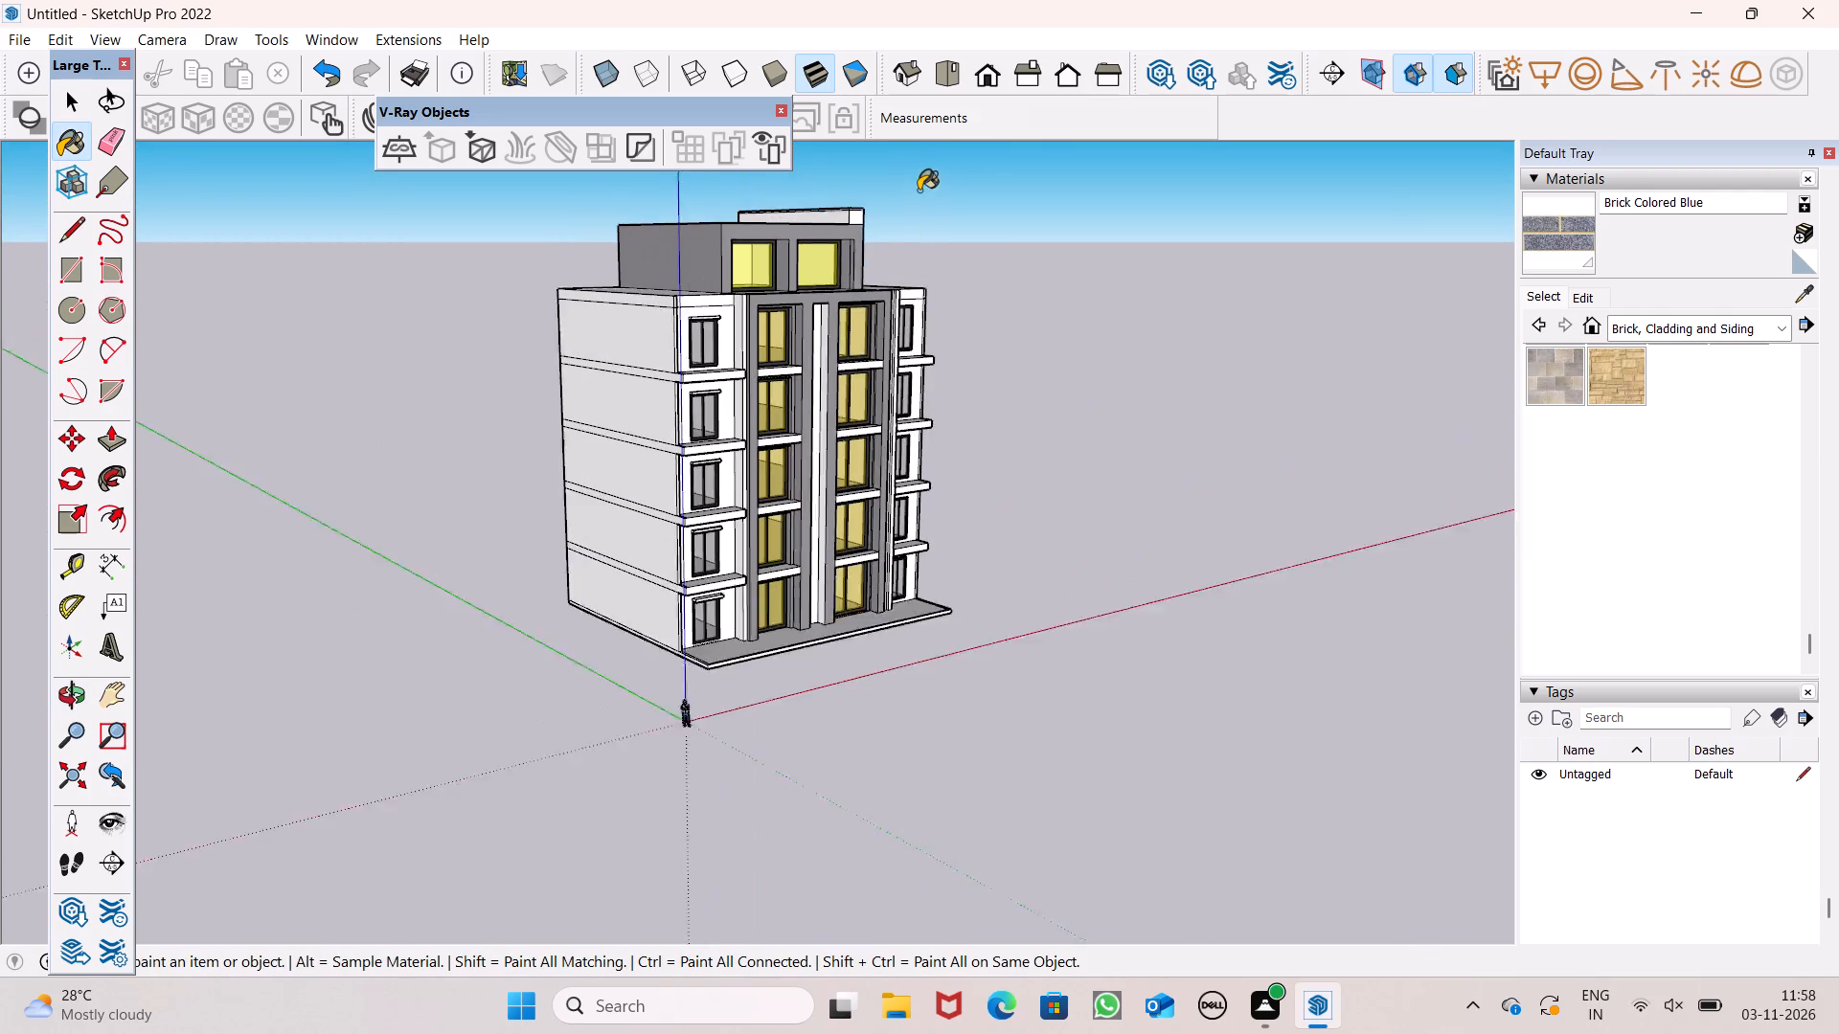
pyautogui.scroll(1, 919, 191)
pyautogui.scroll(8, 855, 290)
pyautogui.scroll(-3, 724, 542)
pyautogui.moveTo(748, 551); pyautogui.dragTo(352, 773, button='middle')
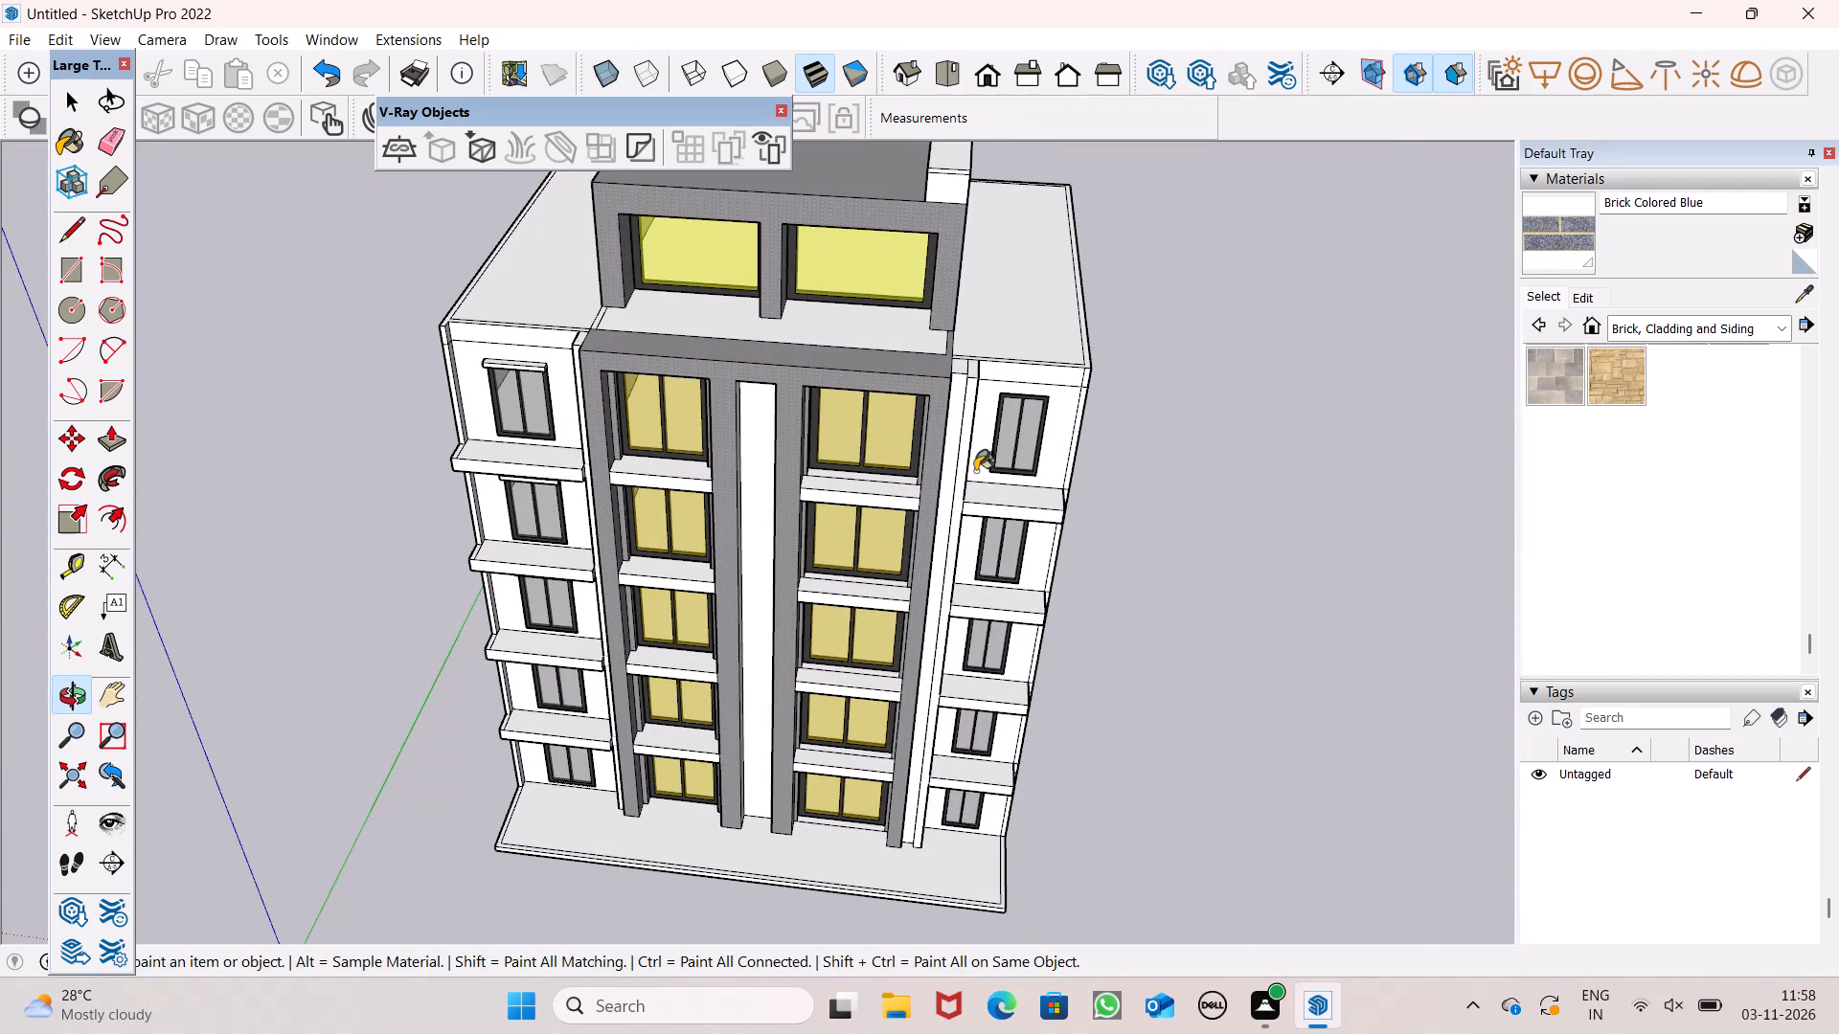
pyautogui.scroll(1, 993, 522)
pyautogui.moveTo(993, 522); pyautogui.dragTo(638, 326, button='middle')
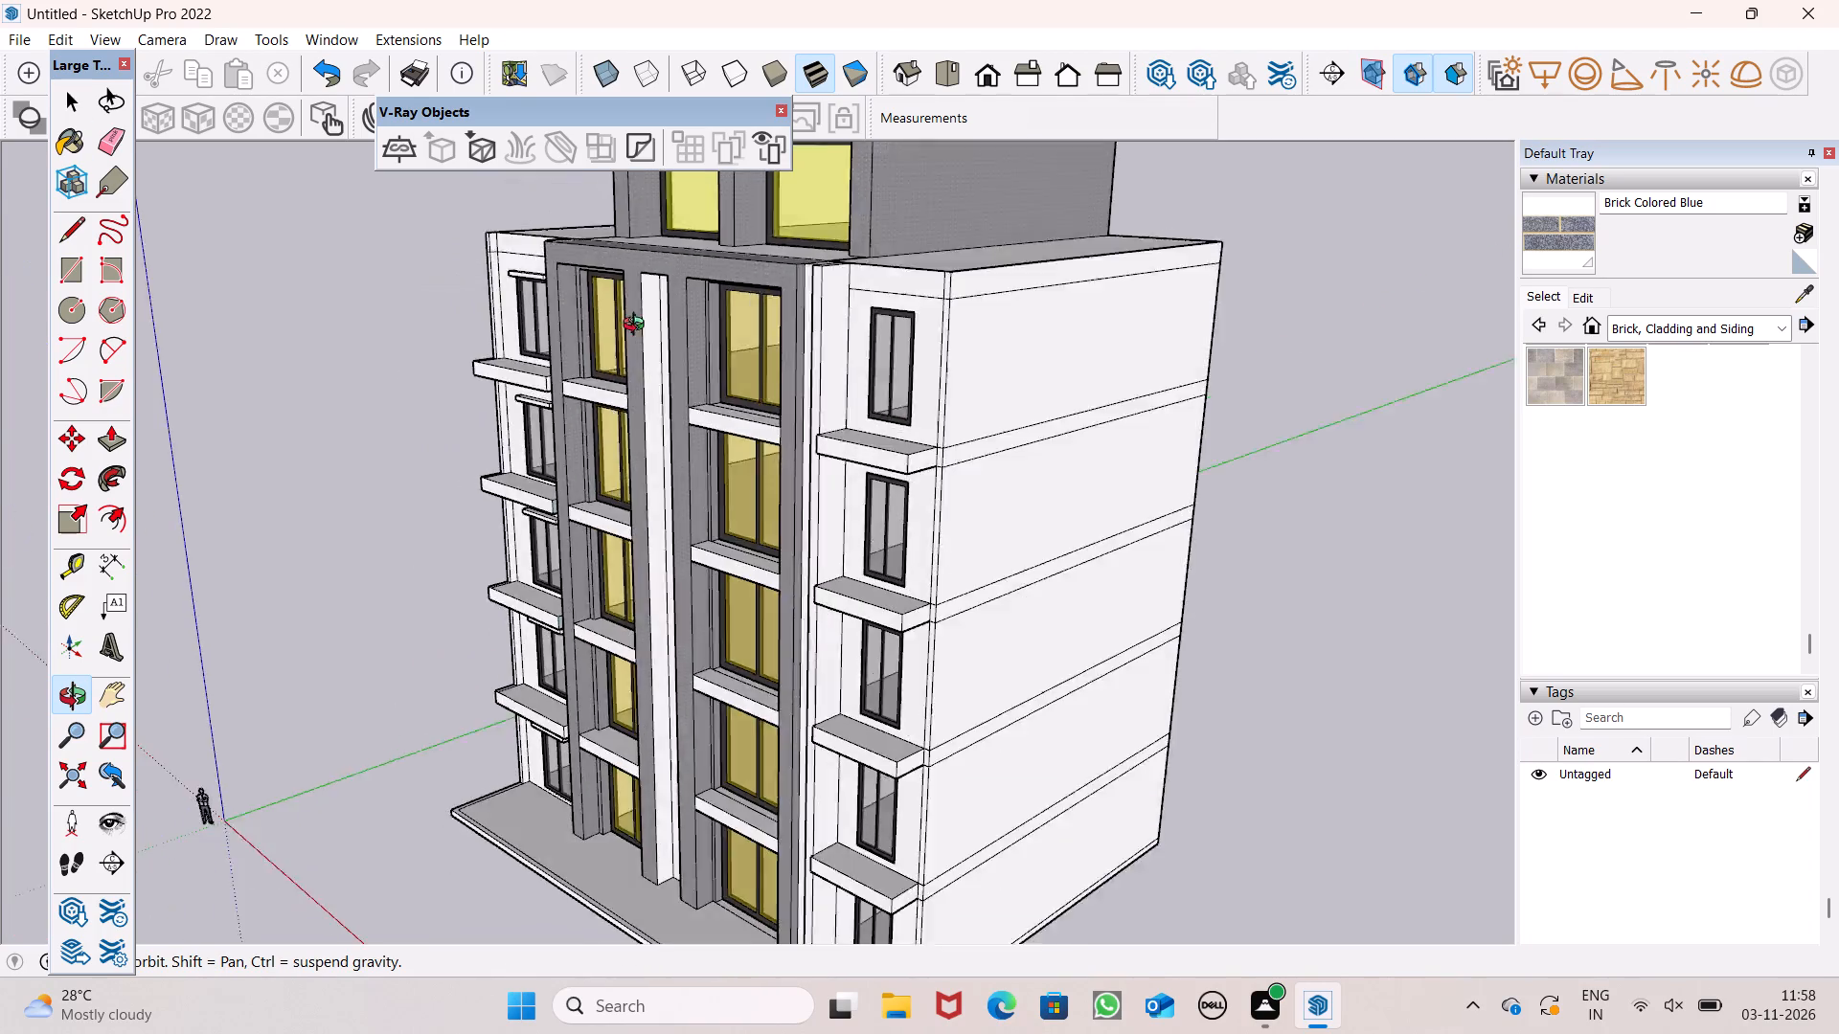
pyautogui.moveTo(638, 326); pyautogui.dragTo(874, 532, button='middle')
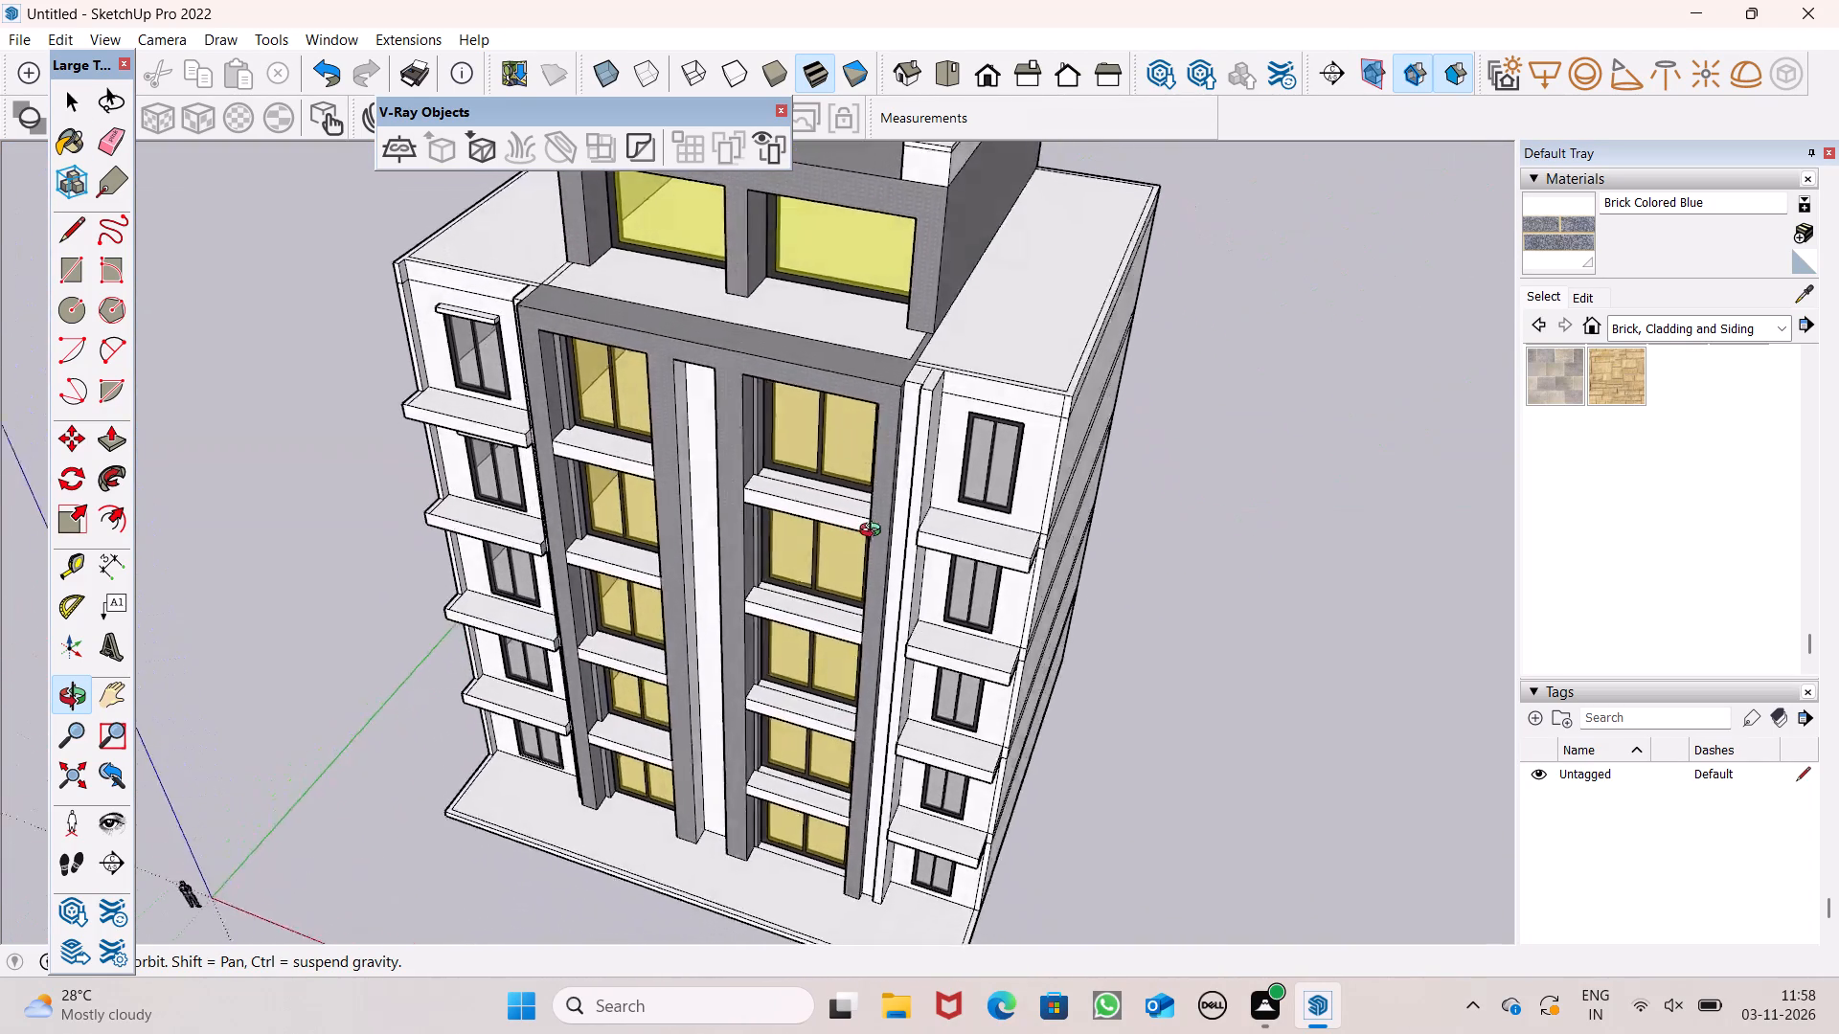
pyautogui.moveTo(874, 532); pyautogui.dragTo(1093, 393, button='middle')
pyautogui.scroll(-3, 1061, 352)
pyautogui.scroll(1, 969, 454)
pyautogui.moveTo(964, 454); pyautogui.dragTo(731, 355, button='middle')
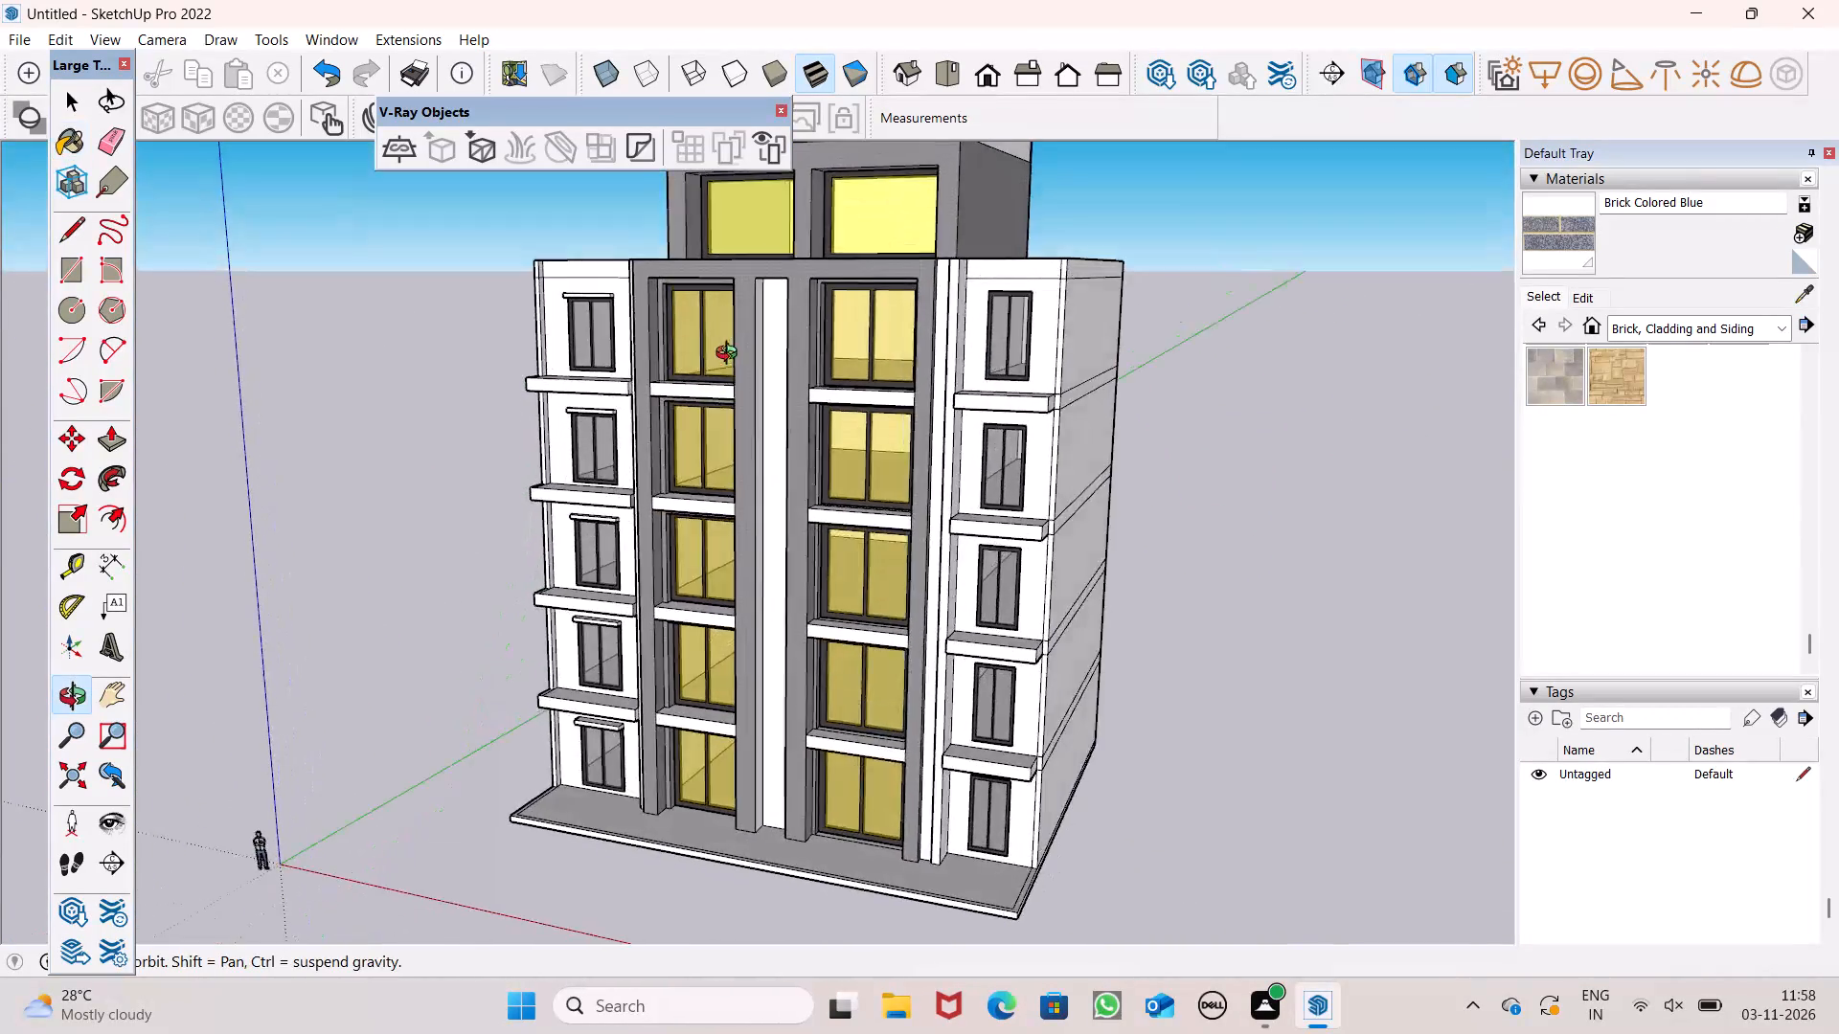
pyautogui.moveTo(731, 355); pyautogui.dragTo(526, 467, button='middle')
pyautogui.scroll(2, 529, 465)
pyautogui.scroll(-2, 516, 464)
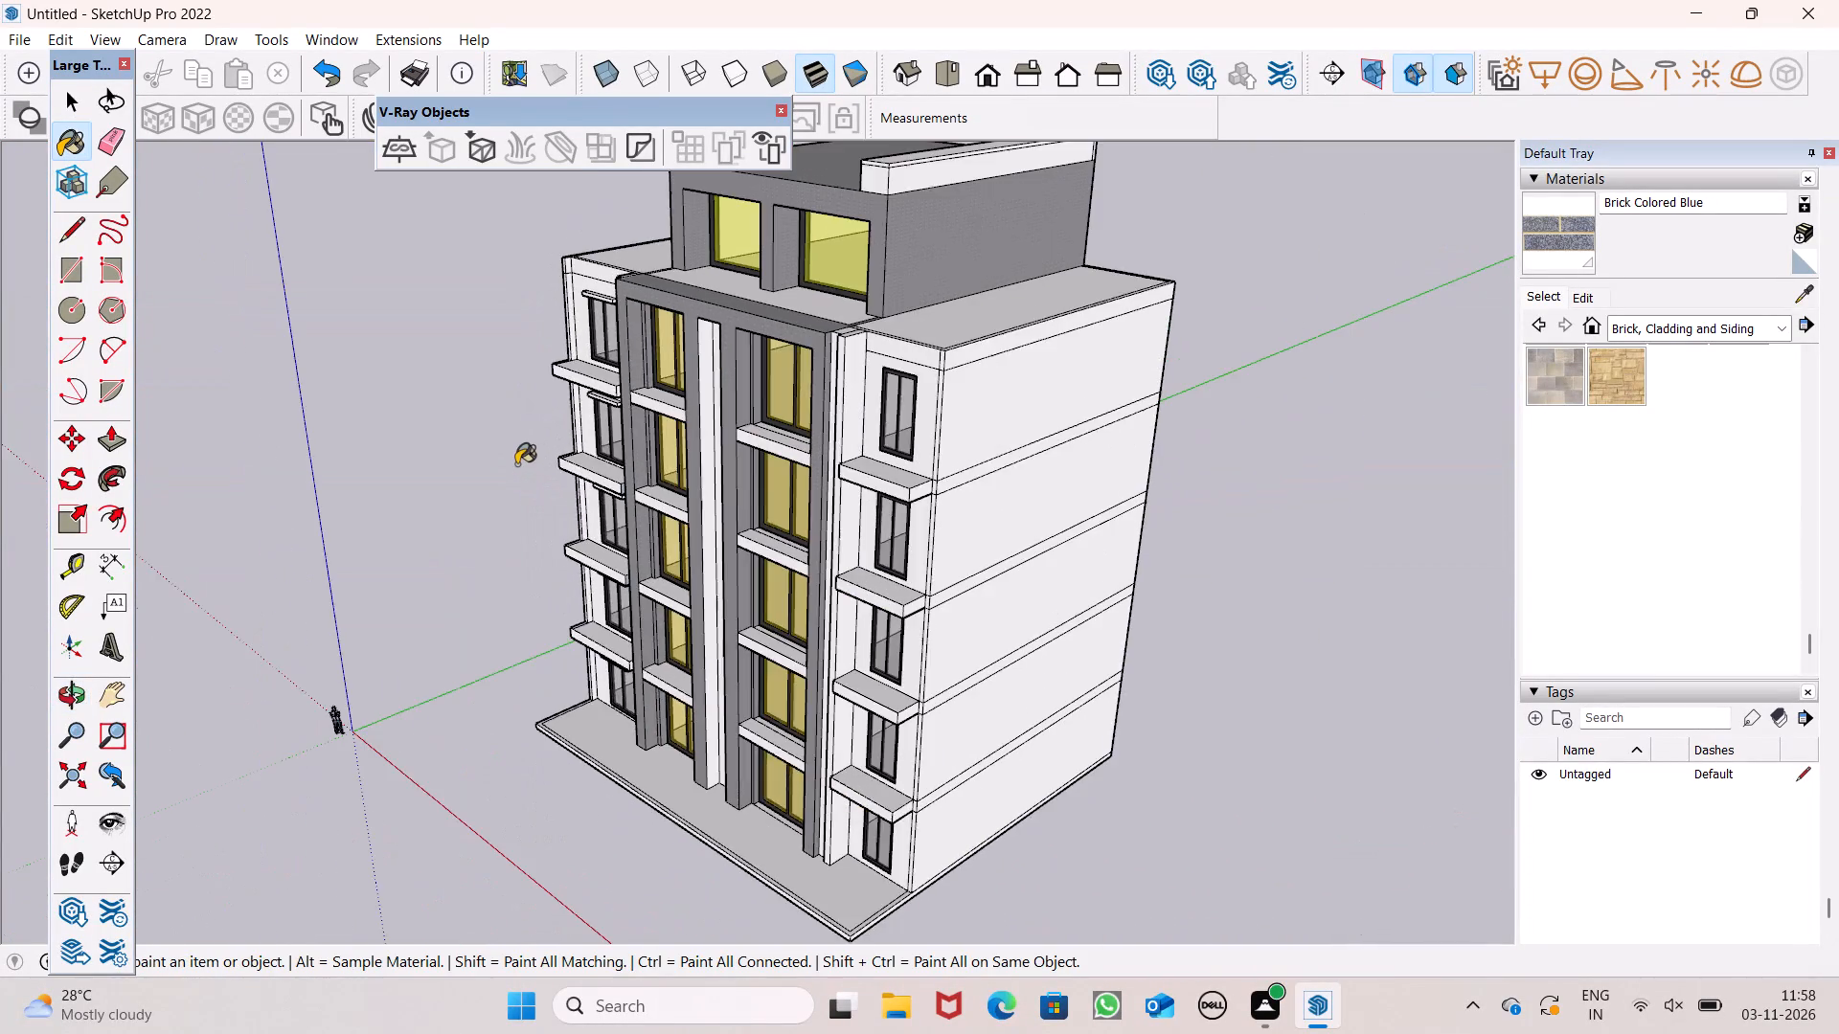
pyautogui.scroll(-1, 516, 464)
pyautogui.moveTo(554, 490); pyautogui.dragTo(1256, 288, button='middle')
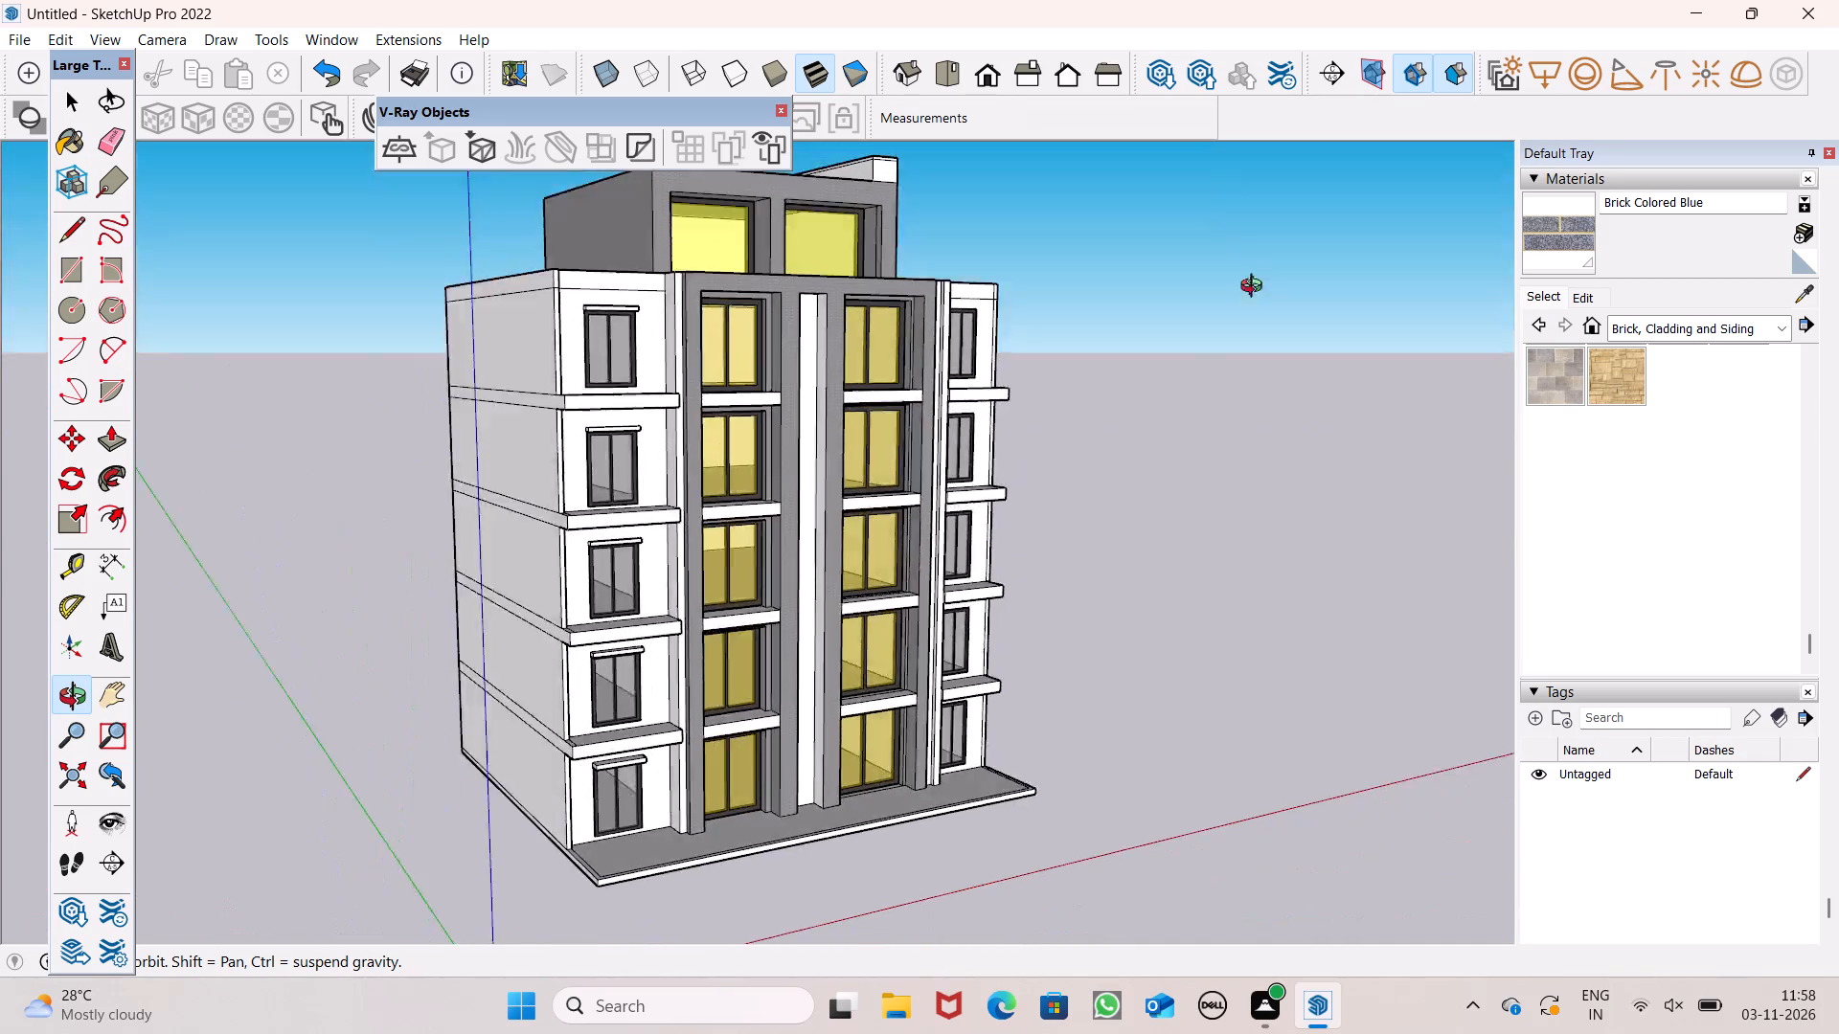
pyautogui.moveTo(1256, 288); pyautogui.dragTo(1259, 278, button='middle')
pyautogui.scroll(7, 674, 577)
pyautogui.moveTo(1108, 628); pyautogui.dragTo(909, 790, button='middle')
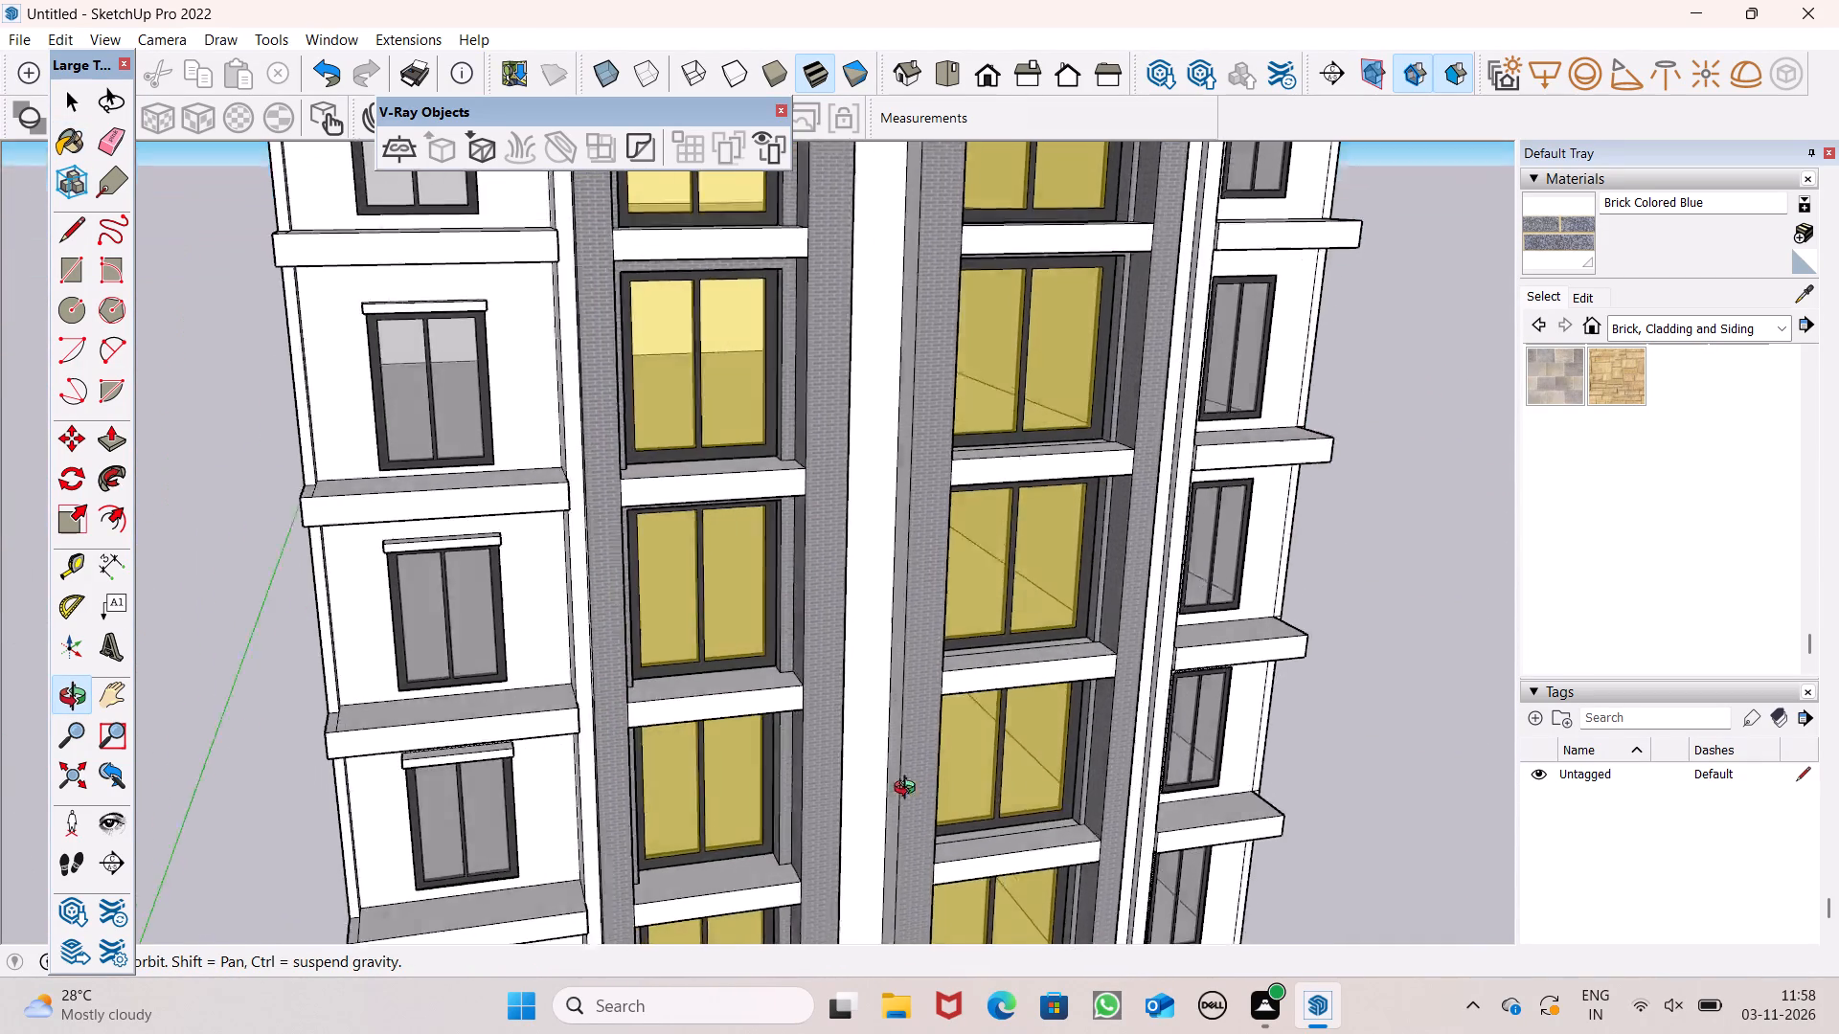
pyautogui.moveTo(909, 790); pyautogui.dragTo(833, 799, button='middle')
pyautogui.scroll(-2, 885, 609)
pyautogui.moveTo(1012, 614); pyautogui.dragTo(982, 626, button='middle')
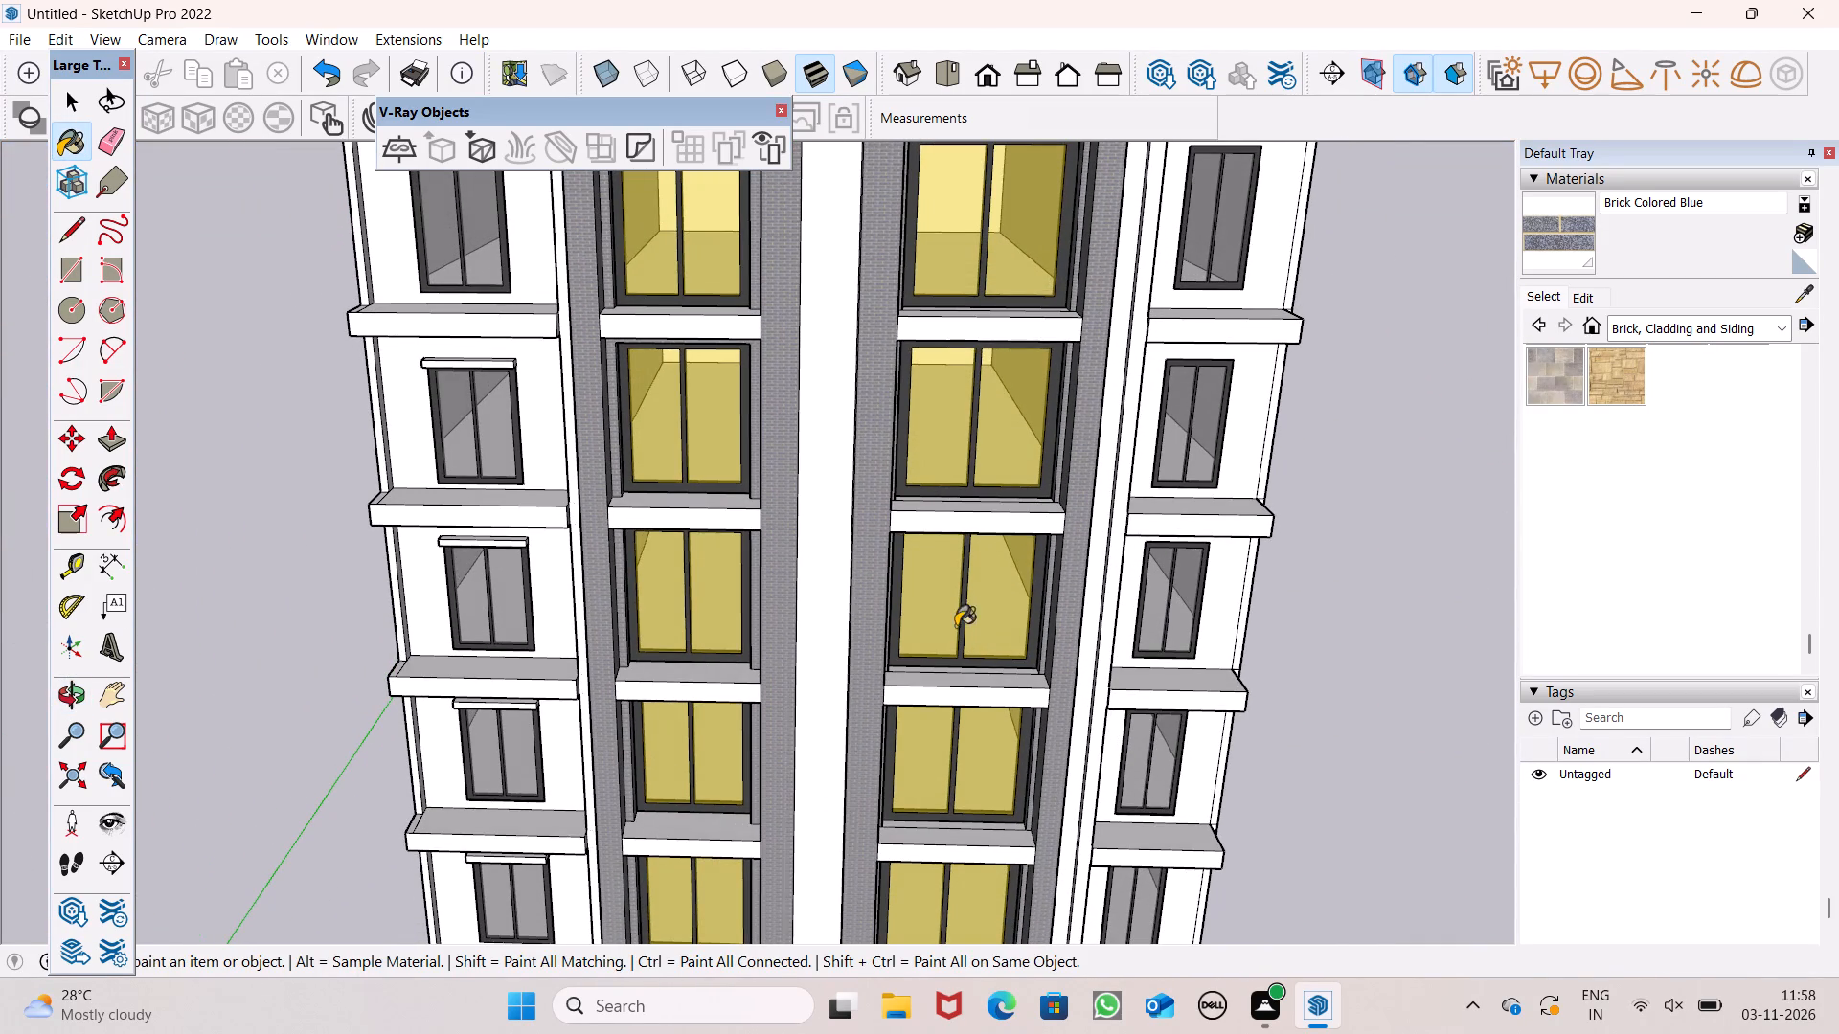
pyautogui.scroll(-5, 1116, 680)
pyautogui.moveTo(1084, 666); pyautogui.dragTo(975, 688, button='middle')
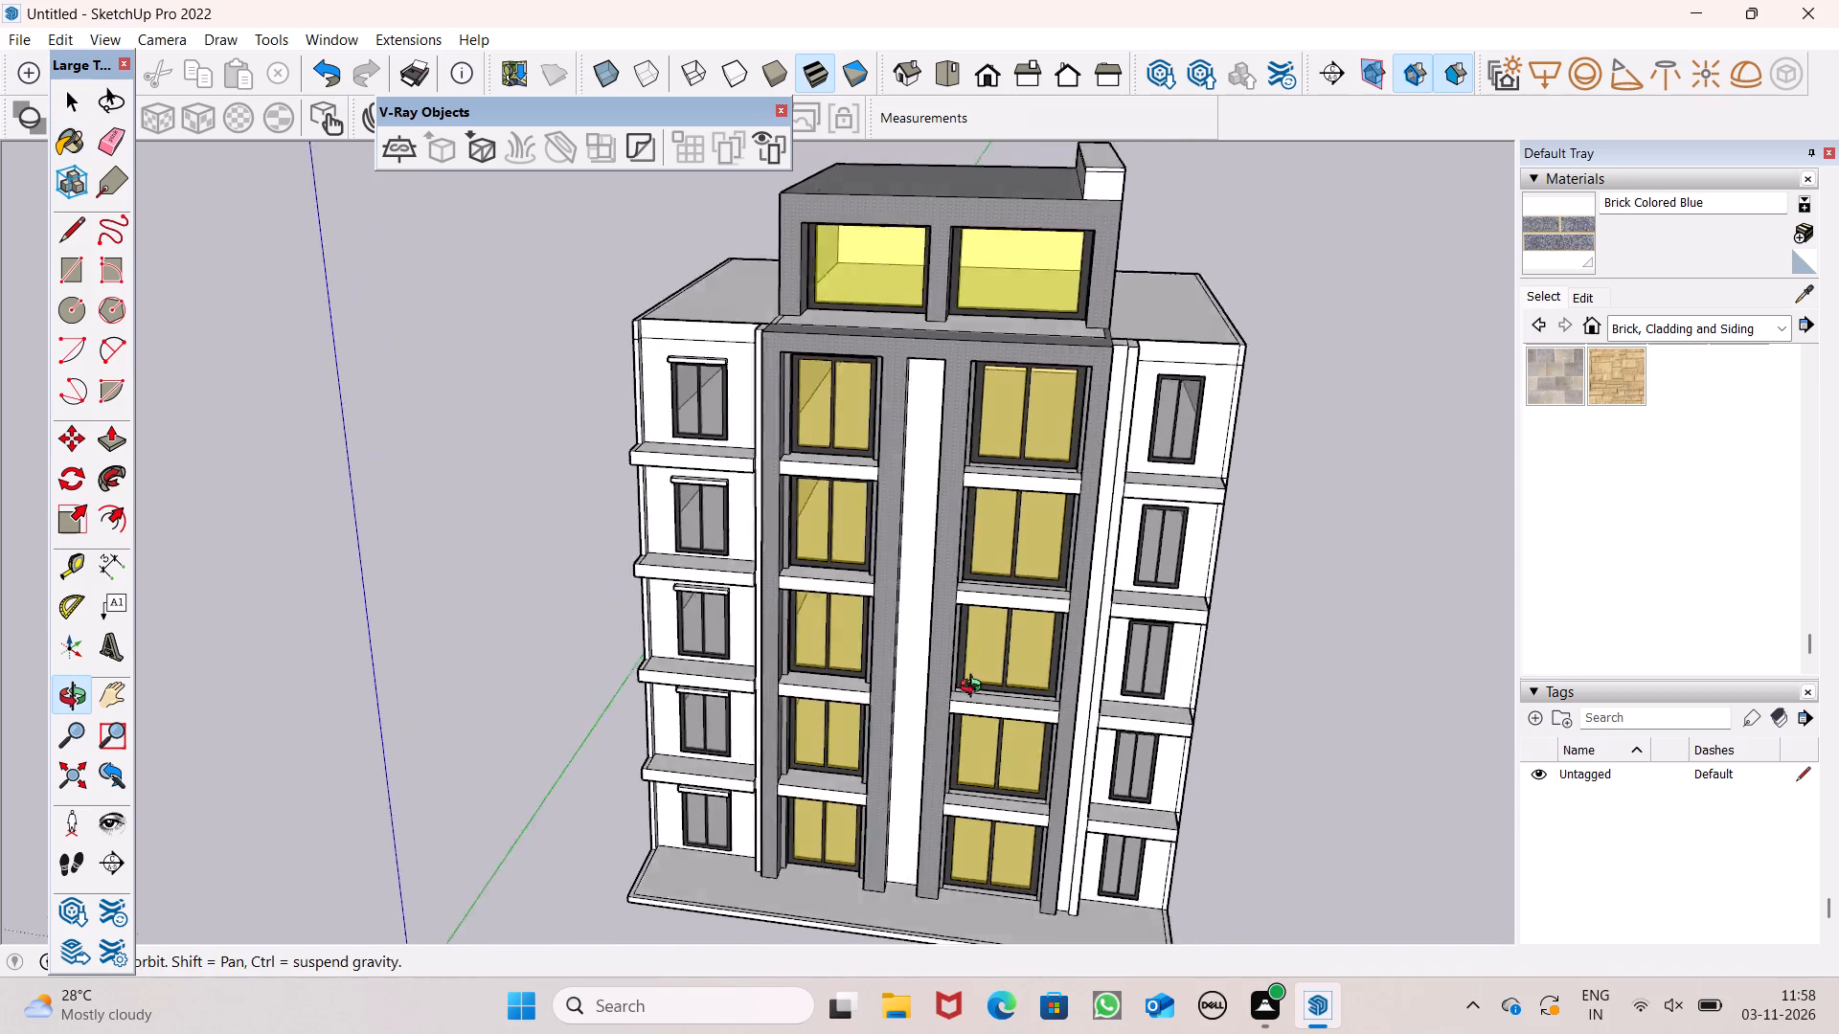
pyautogui.moveTo(975, 688); pyautogui.dragTo(928, 766, button='middle')
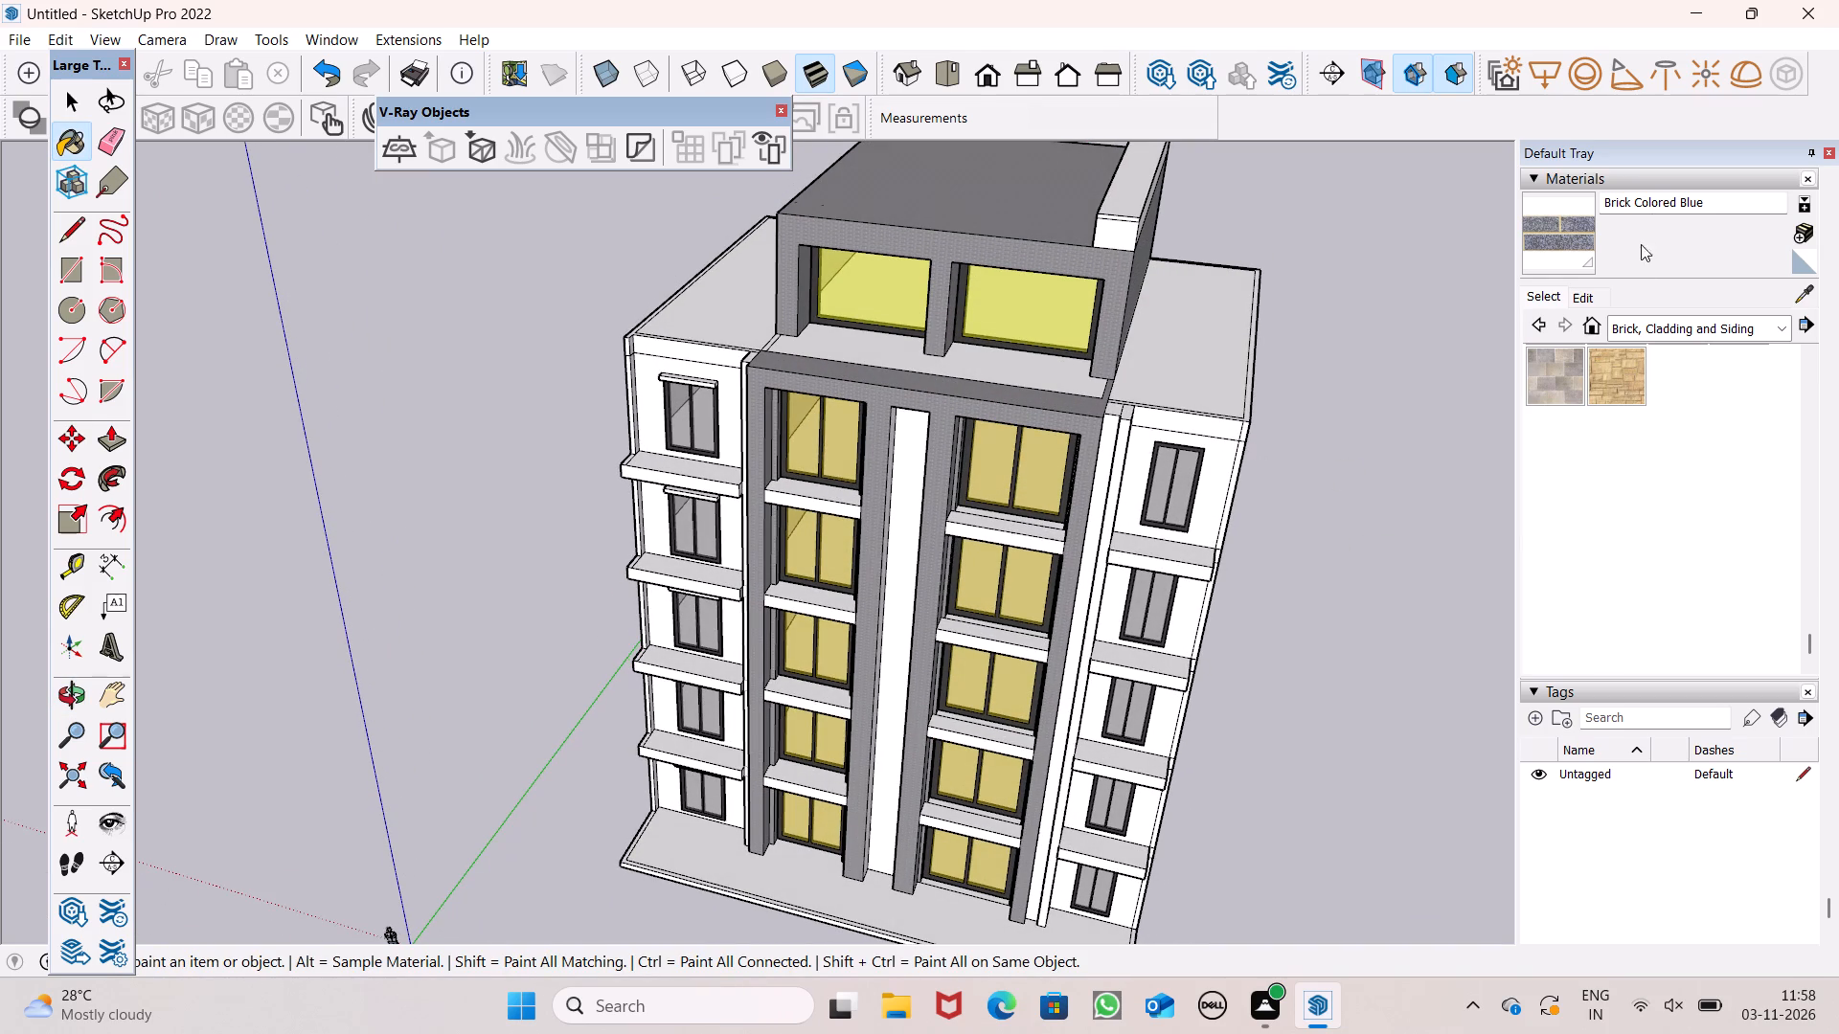
# Change the Brick Colored Blue material's colour to a saturated deep blue with RGB values 34, 5, 180.
pyautogui.click(1578, 295)
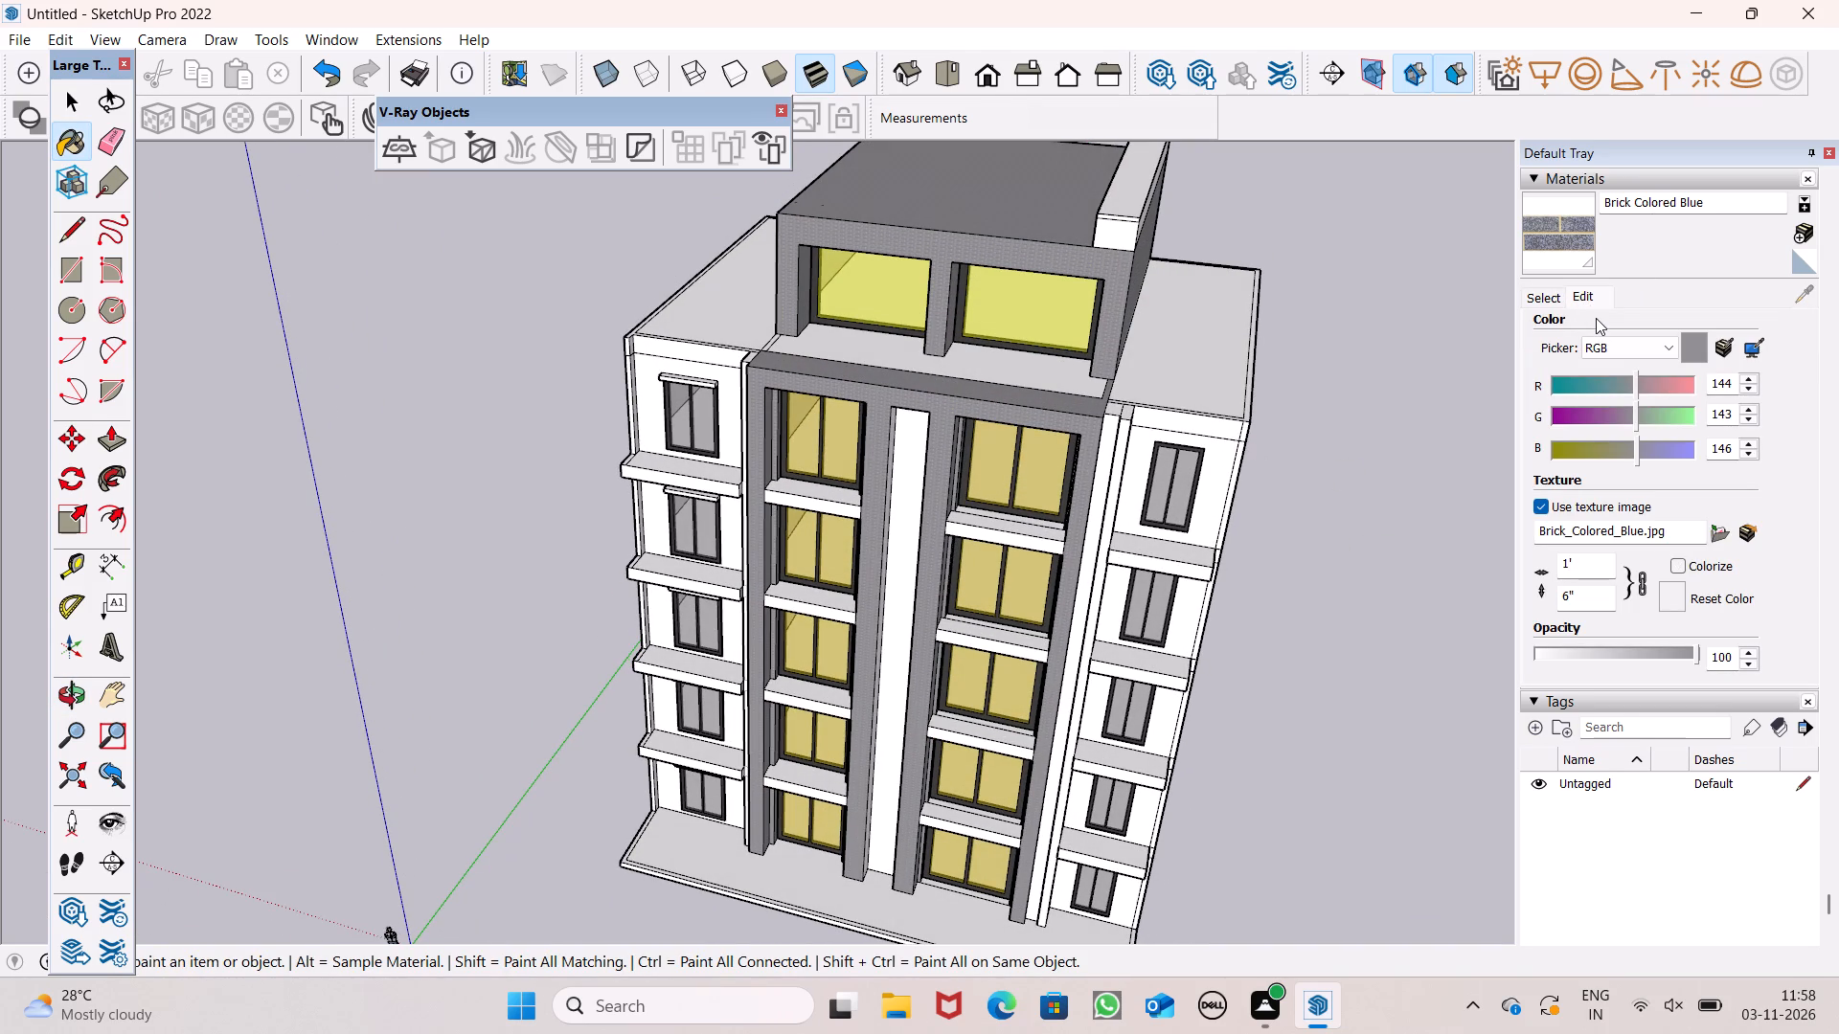
pyautogui.click(1644, 456)
pyautogui.moveTo(1597, 443); pyautogui.dragTo(1574, 457)
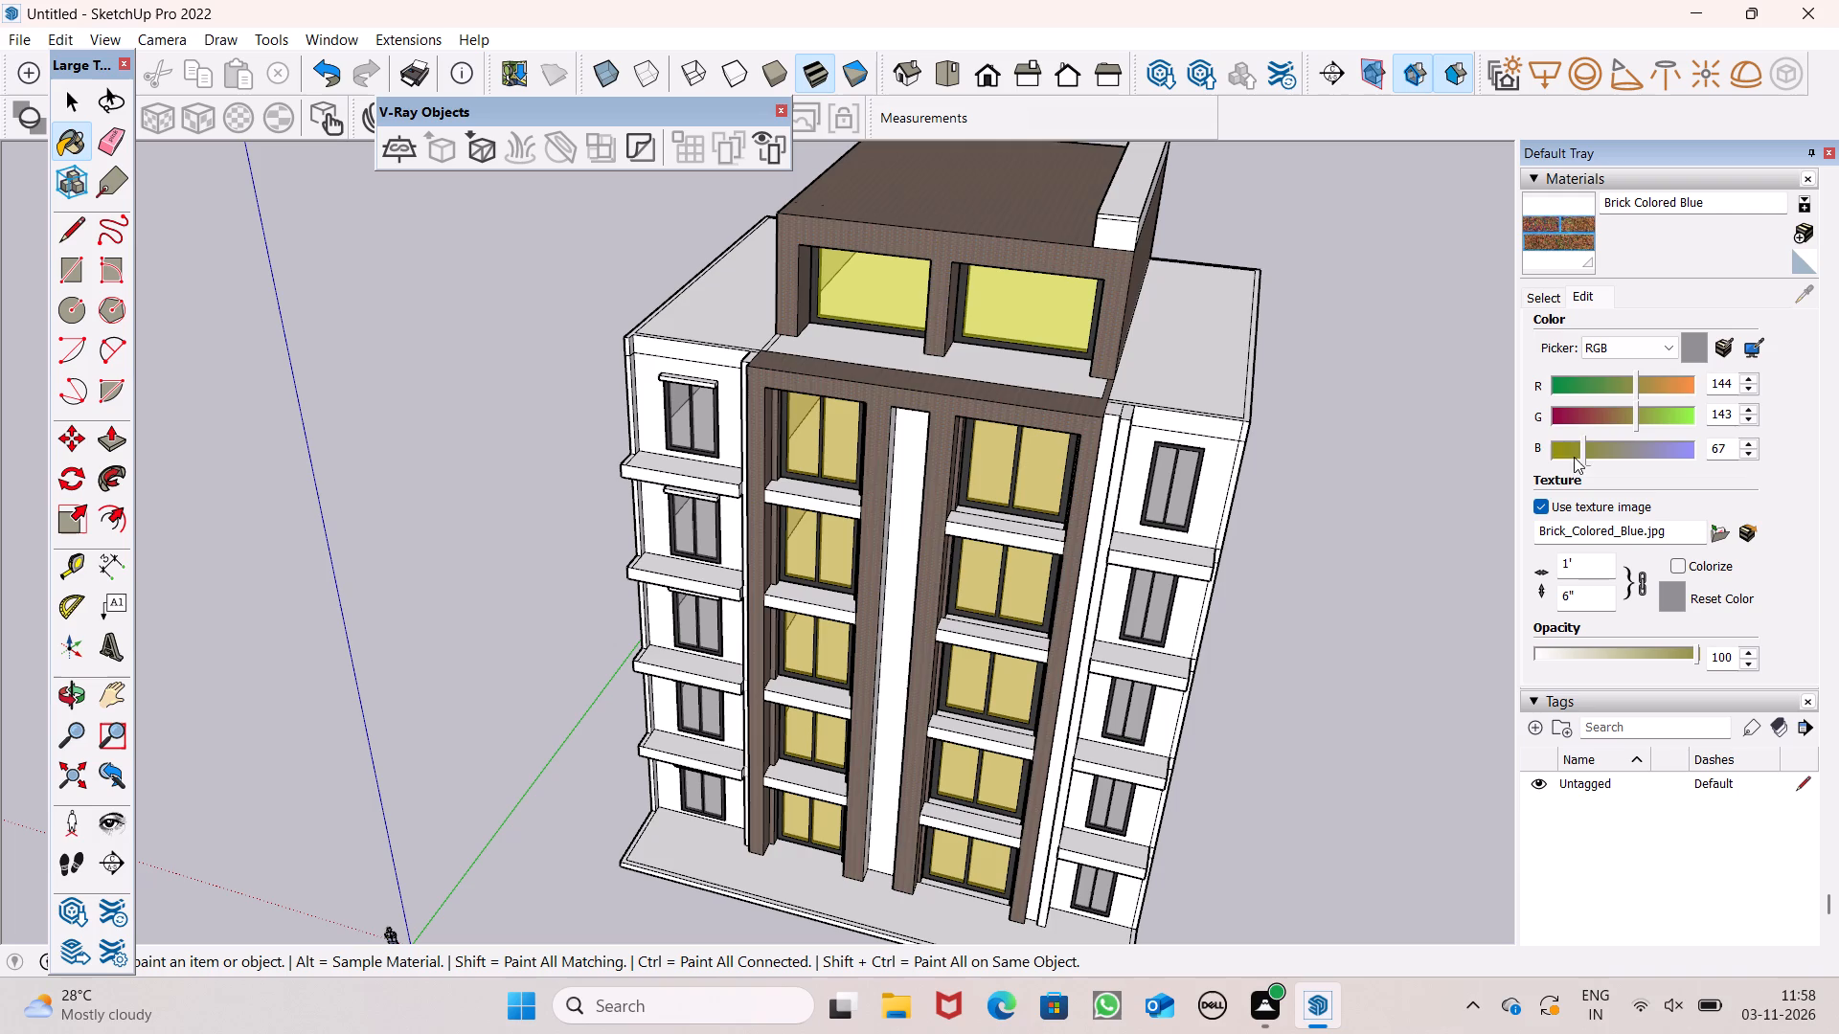
pyautogui.moveTo(1574, 457); pyautogui.dragTo(1566, 457)
pyautogui.click(1585, 412)
pyautogui.moveTo(1605, 450); pyautogui.dragTo(1624, 450)
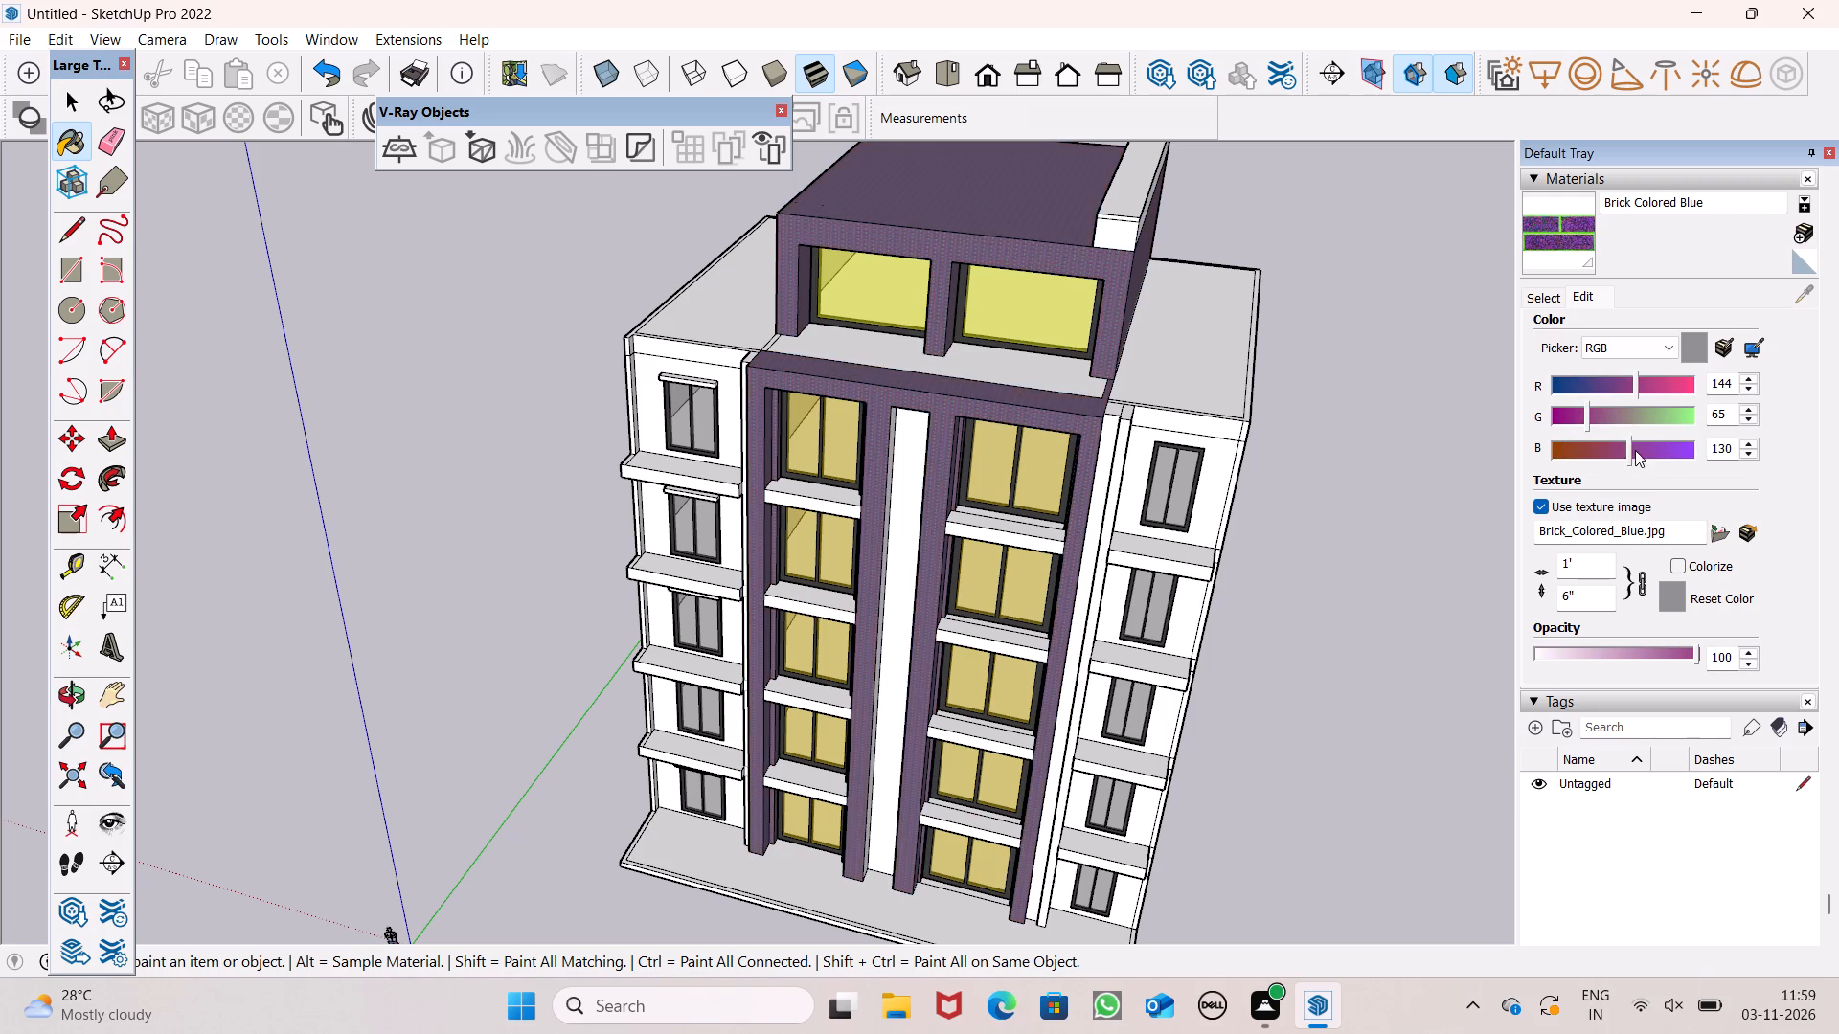
pyautogui.click(1650, 450)
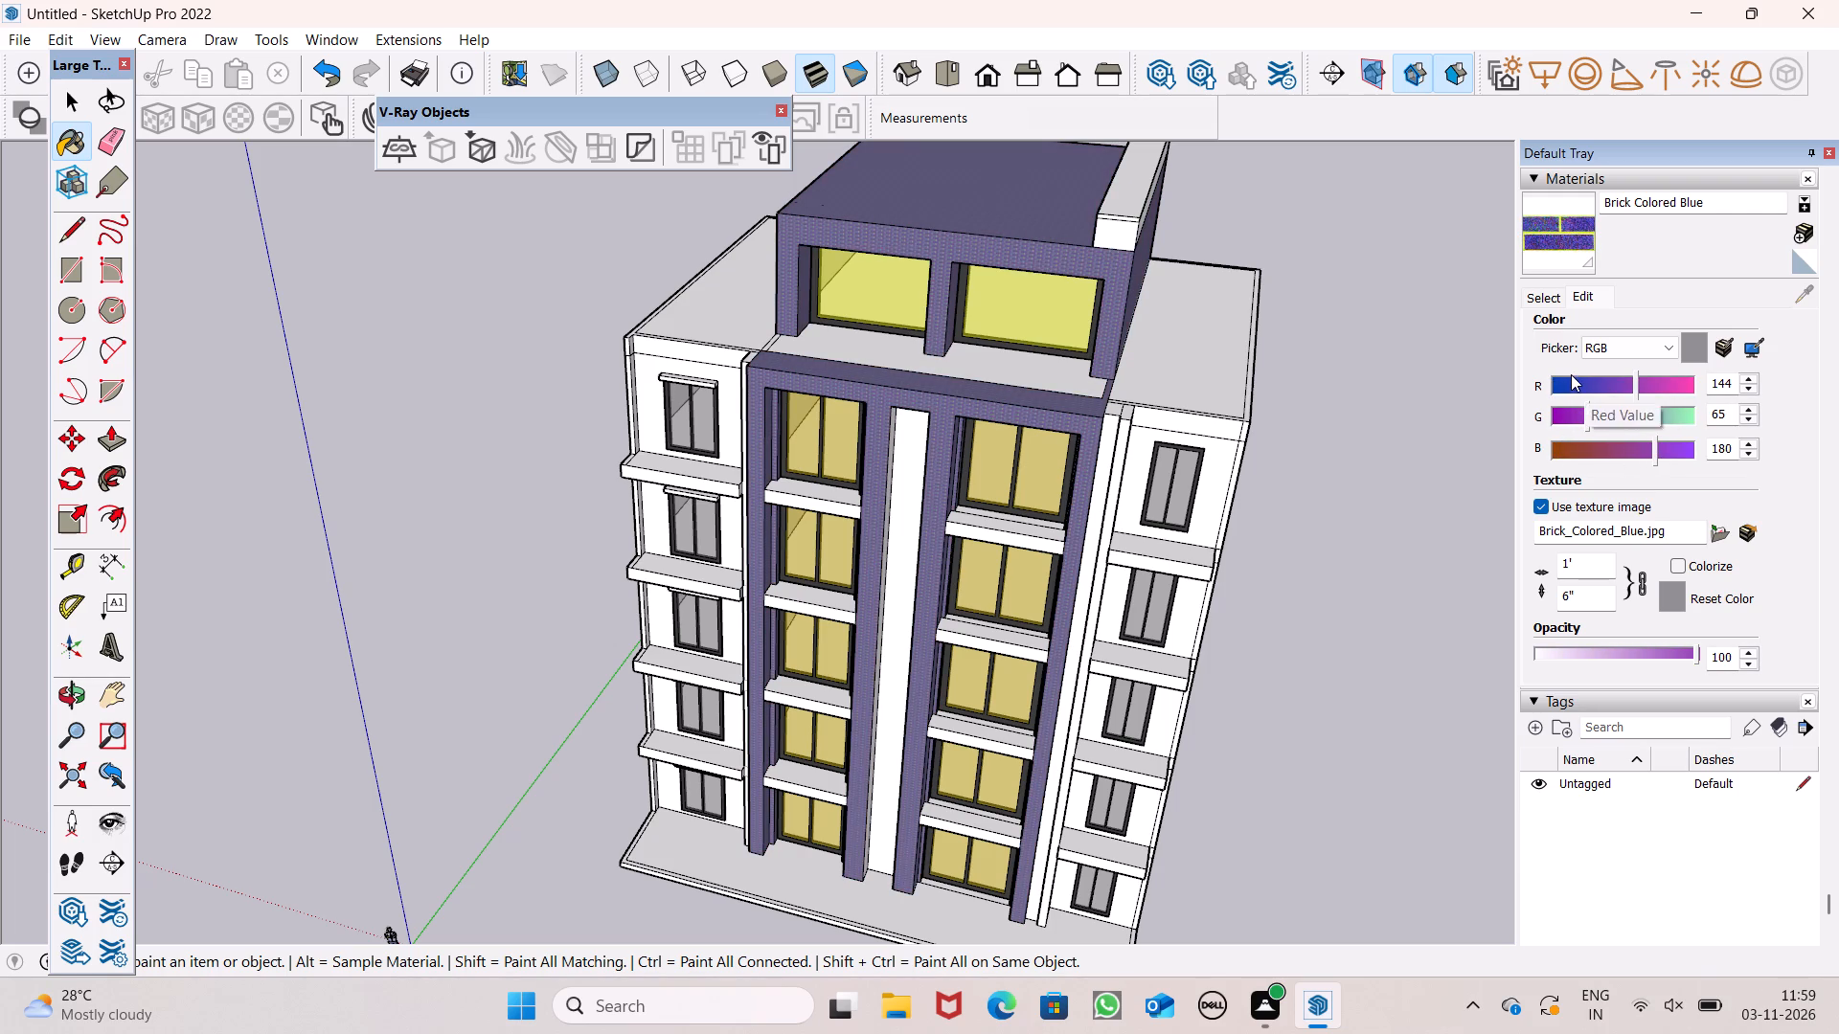
pyautogui.click(1571, 374)
pyautogui.moveTo(1598, 380); pyautogui.dragTo(1575, 388)
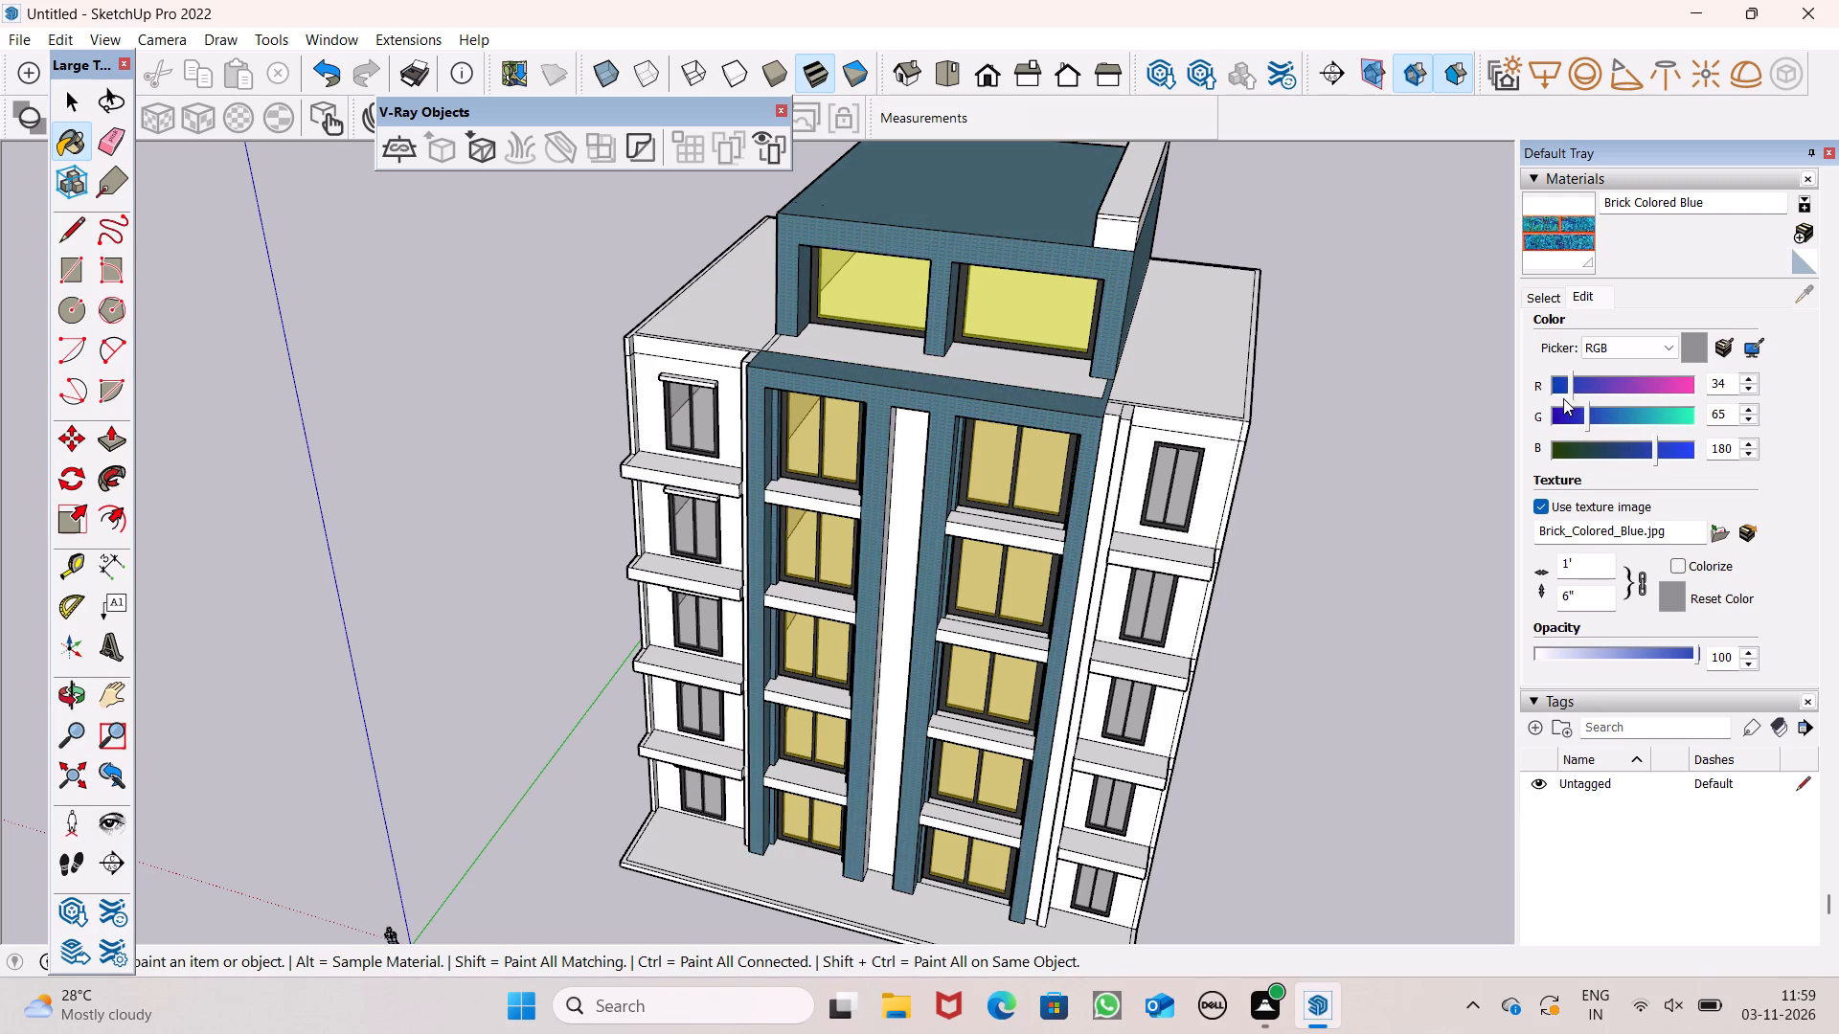
pyautogui.click(1560, 413)
# Set the Brick Colored Blue texture width to 2' with its proportions kept.
pyautogui.moveTo(856, 511); pyautogui.dragTo(1104, 241, button='middle')
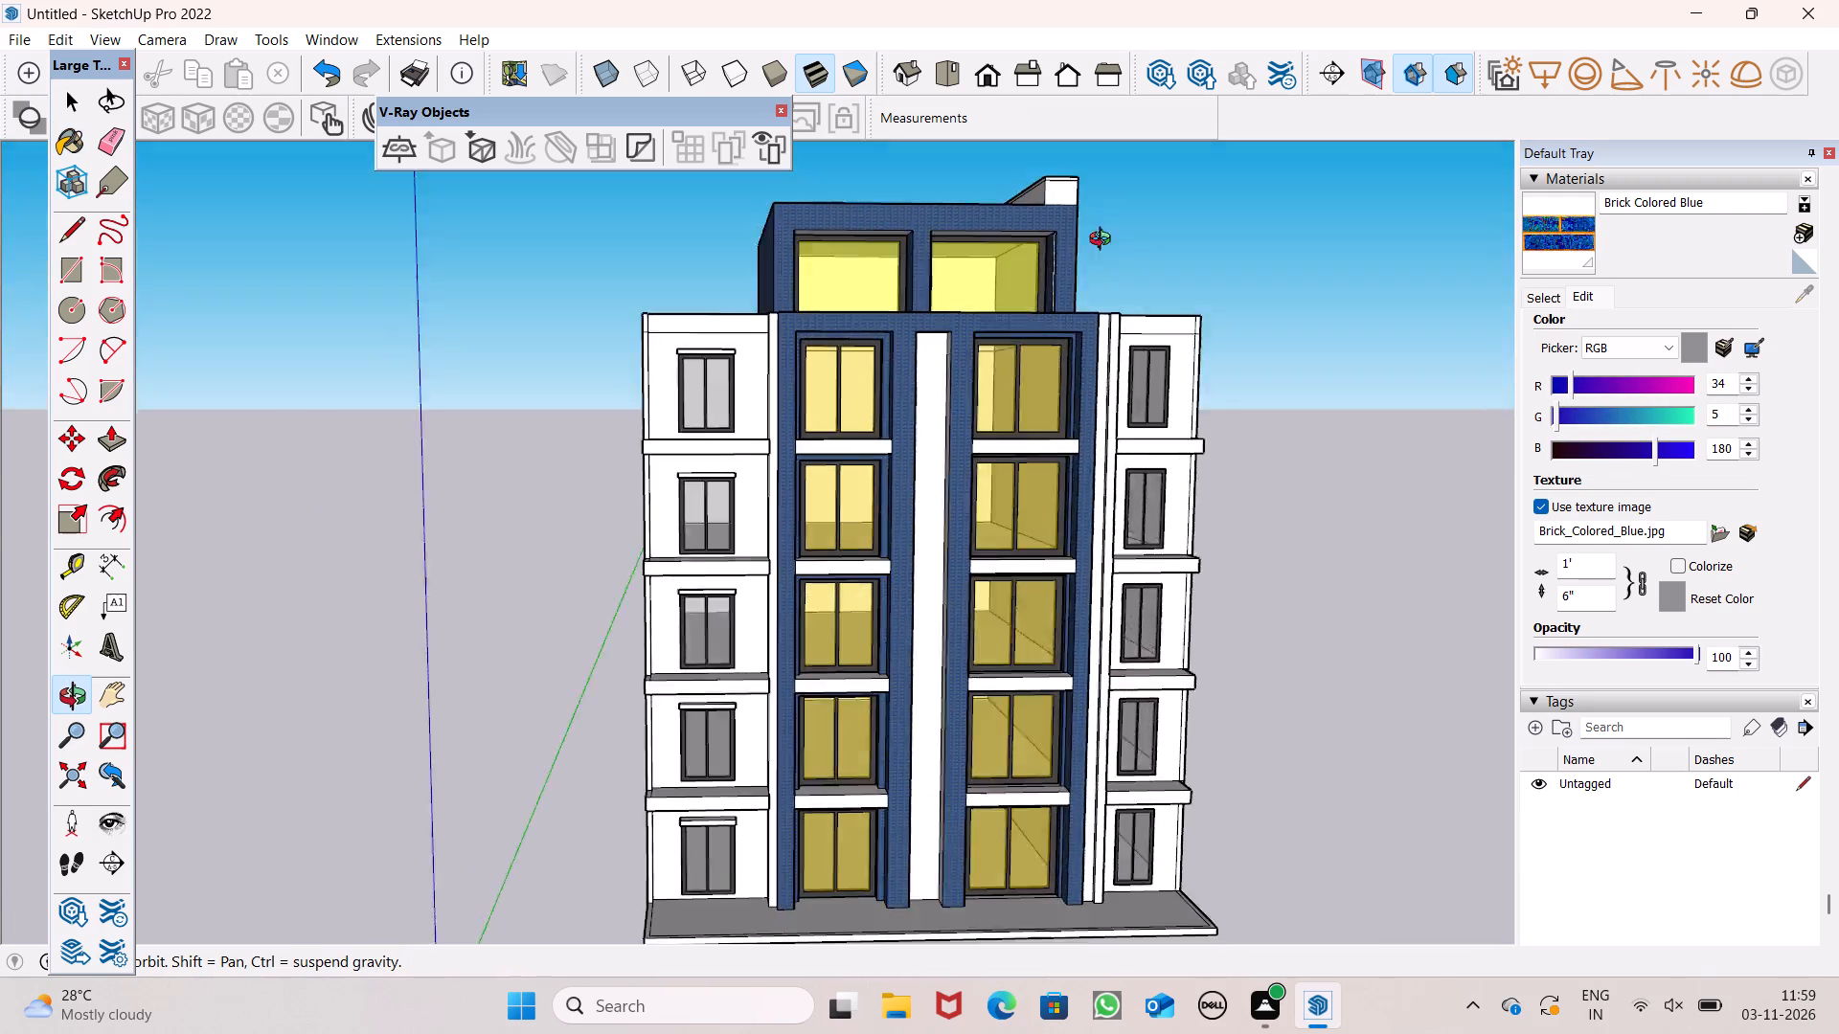
pyautogui.moveTo(1104, 241); pyautogui.dragTo(948, 423, button='middle')
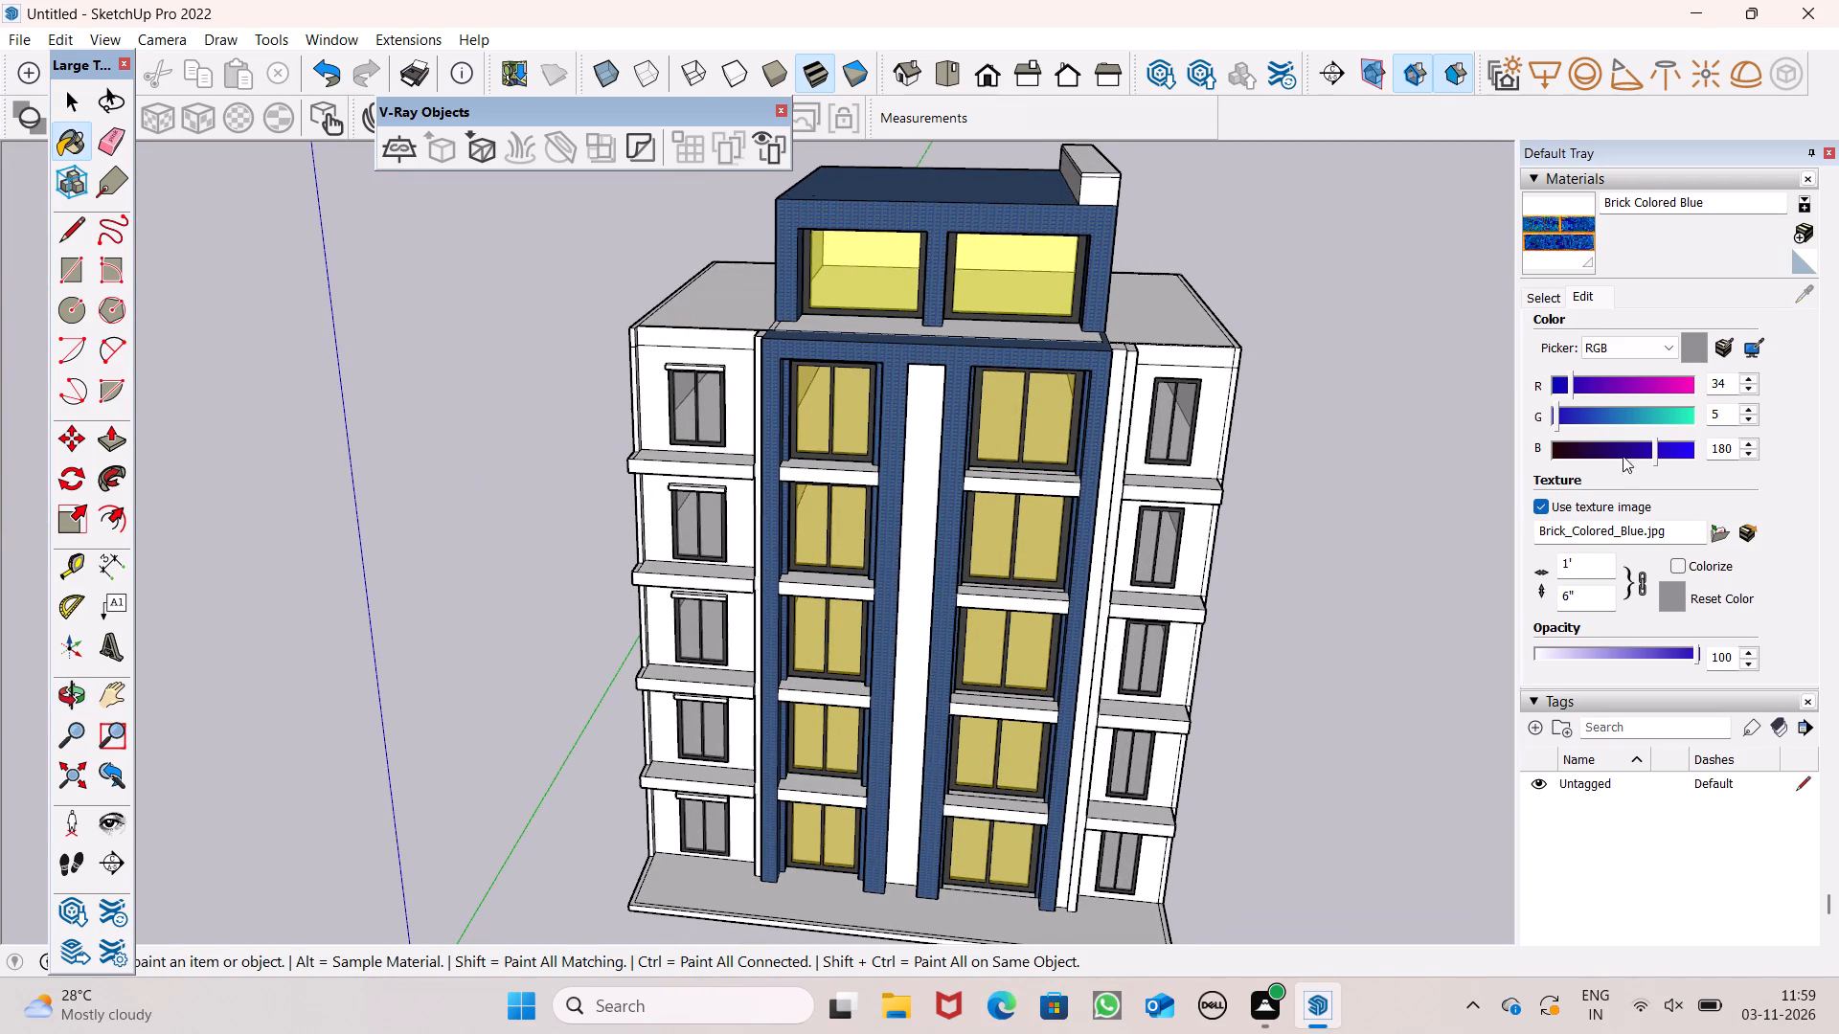
pyautogui.click(1609, 563)
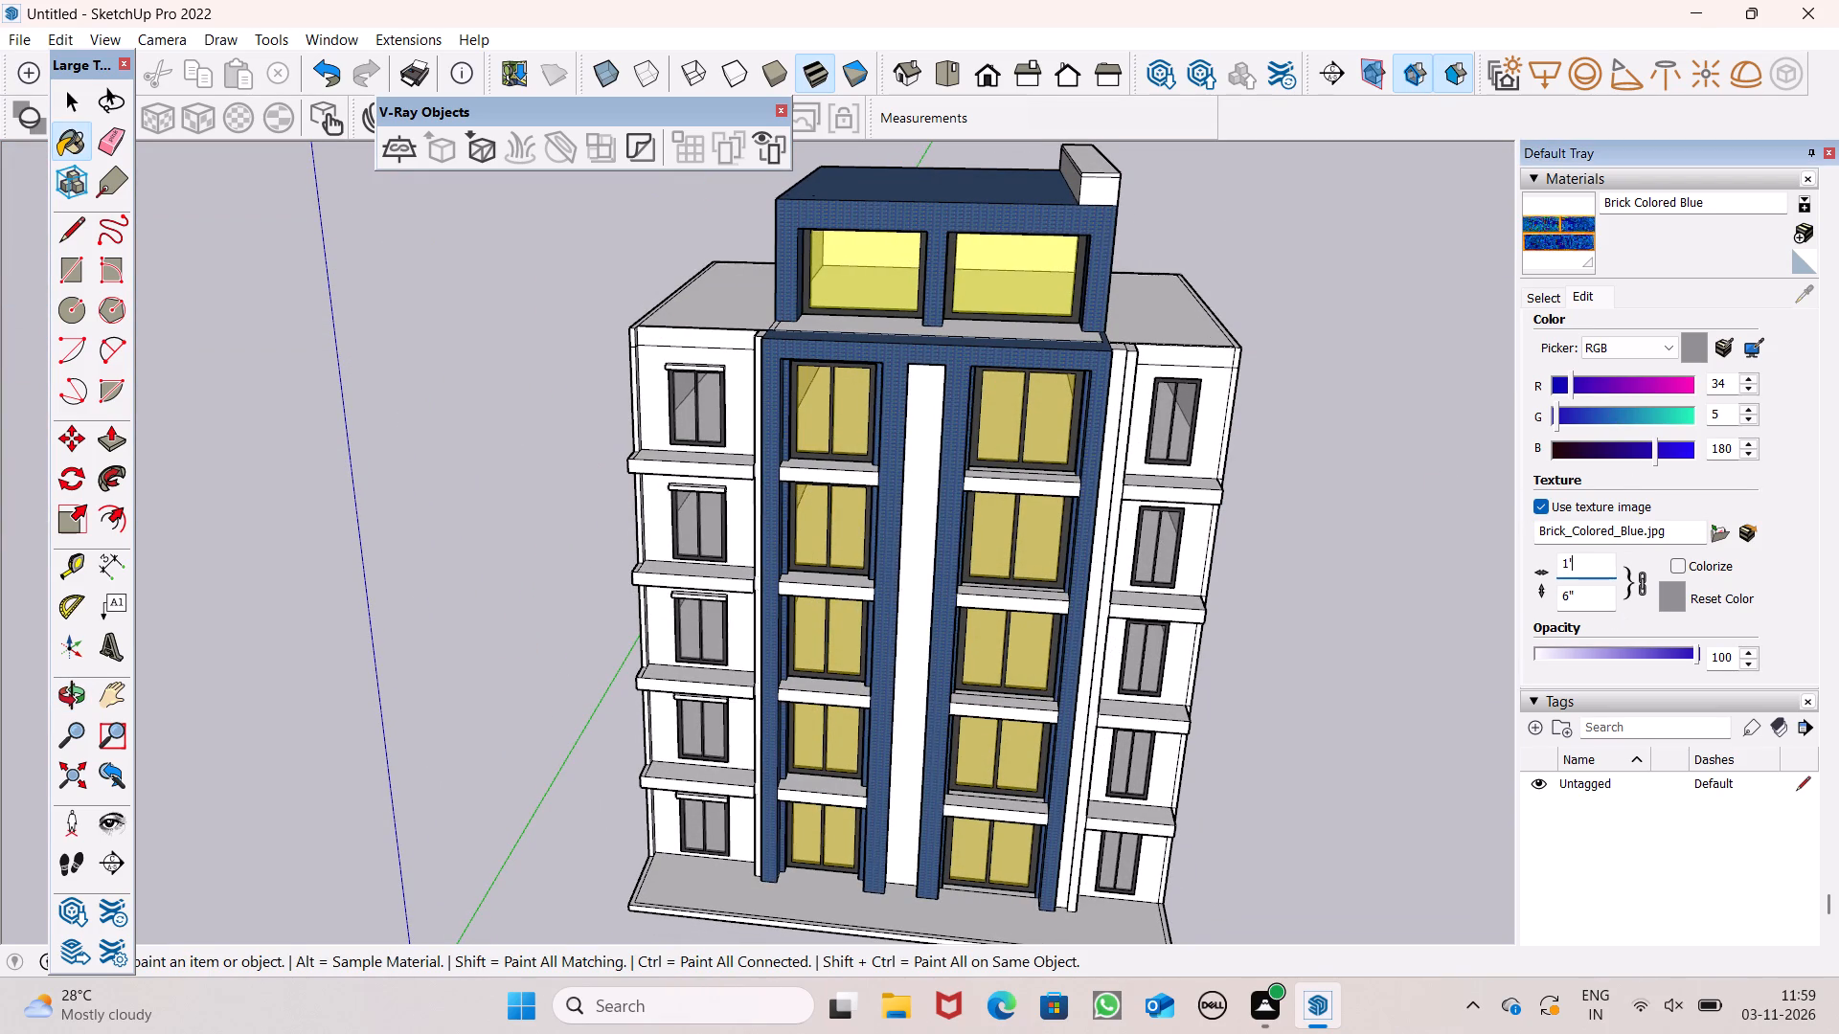
pyautogui.press('BackSpace')
pyautogui.press('BackSpace')
pyautogui.write("2'")
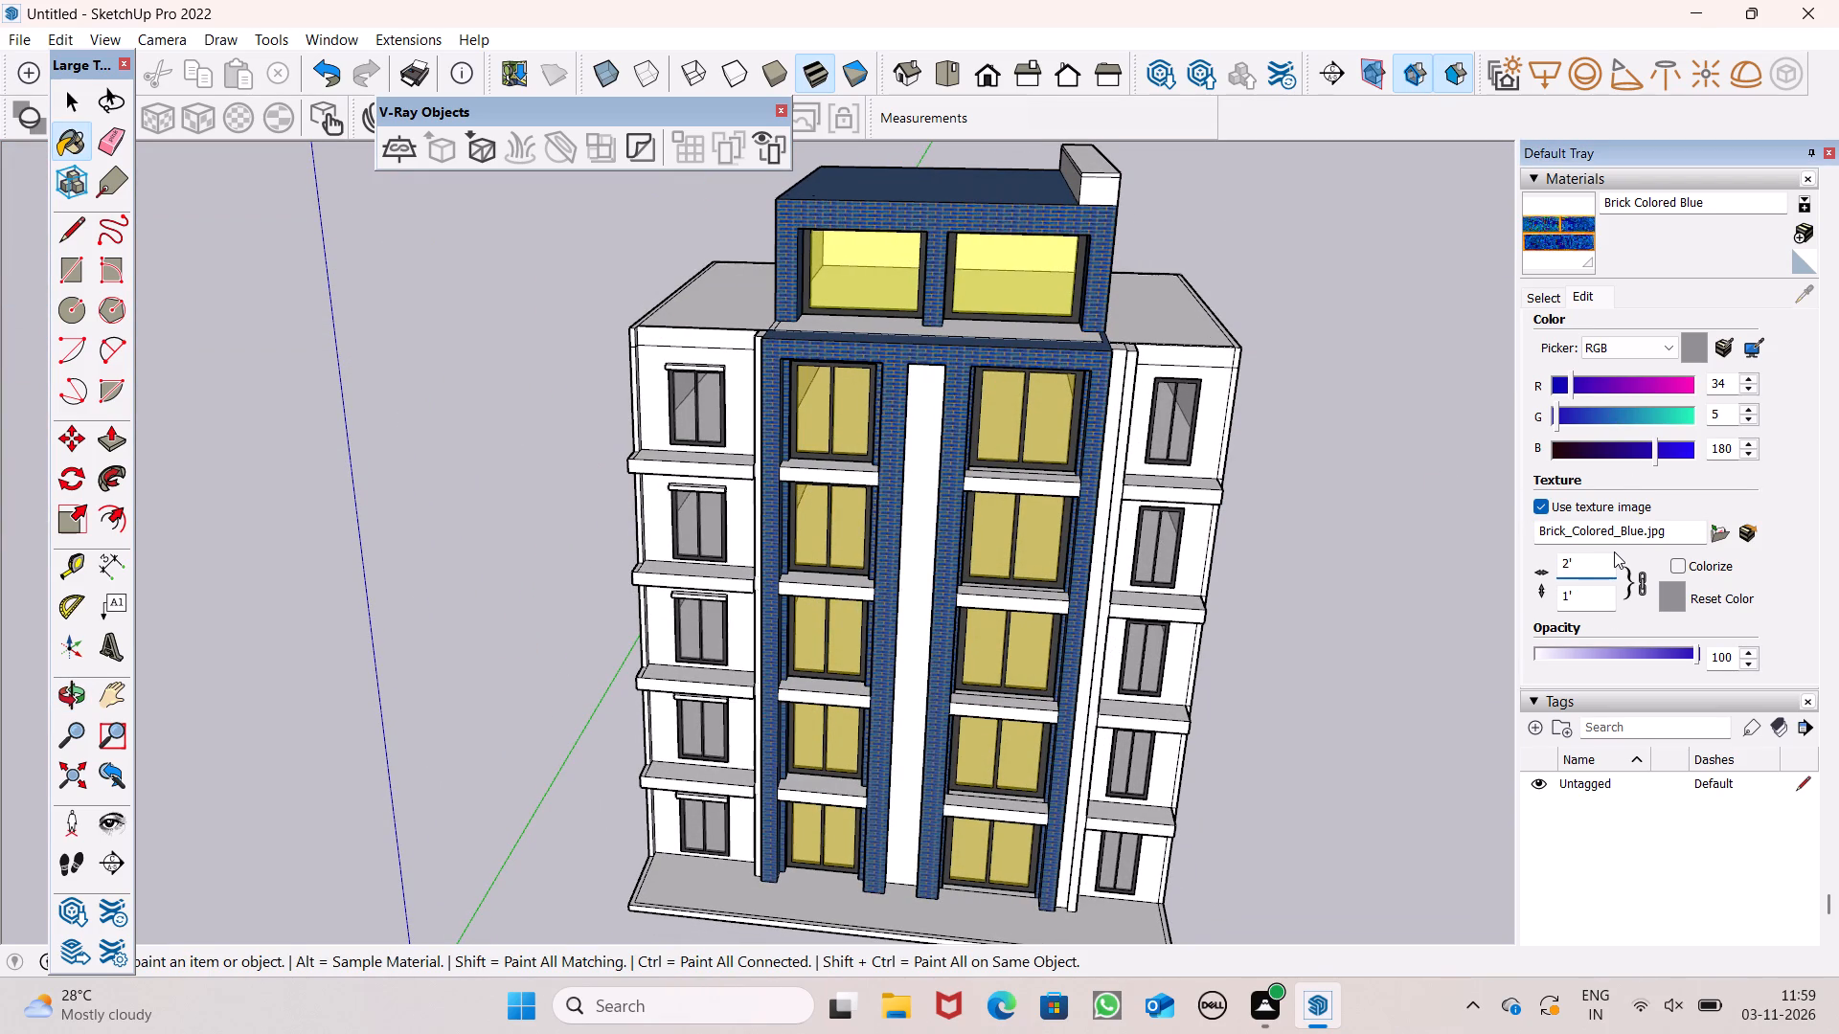
pyautogui.press('space')
pyautogui.press('space')
pyautogui.click(1324, 466)
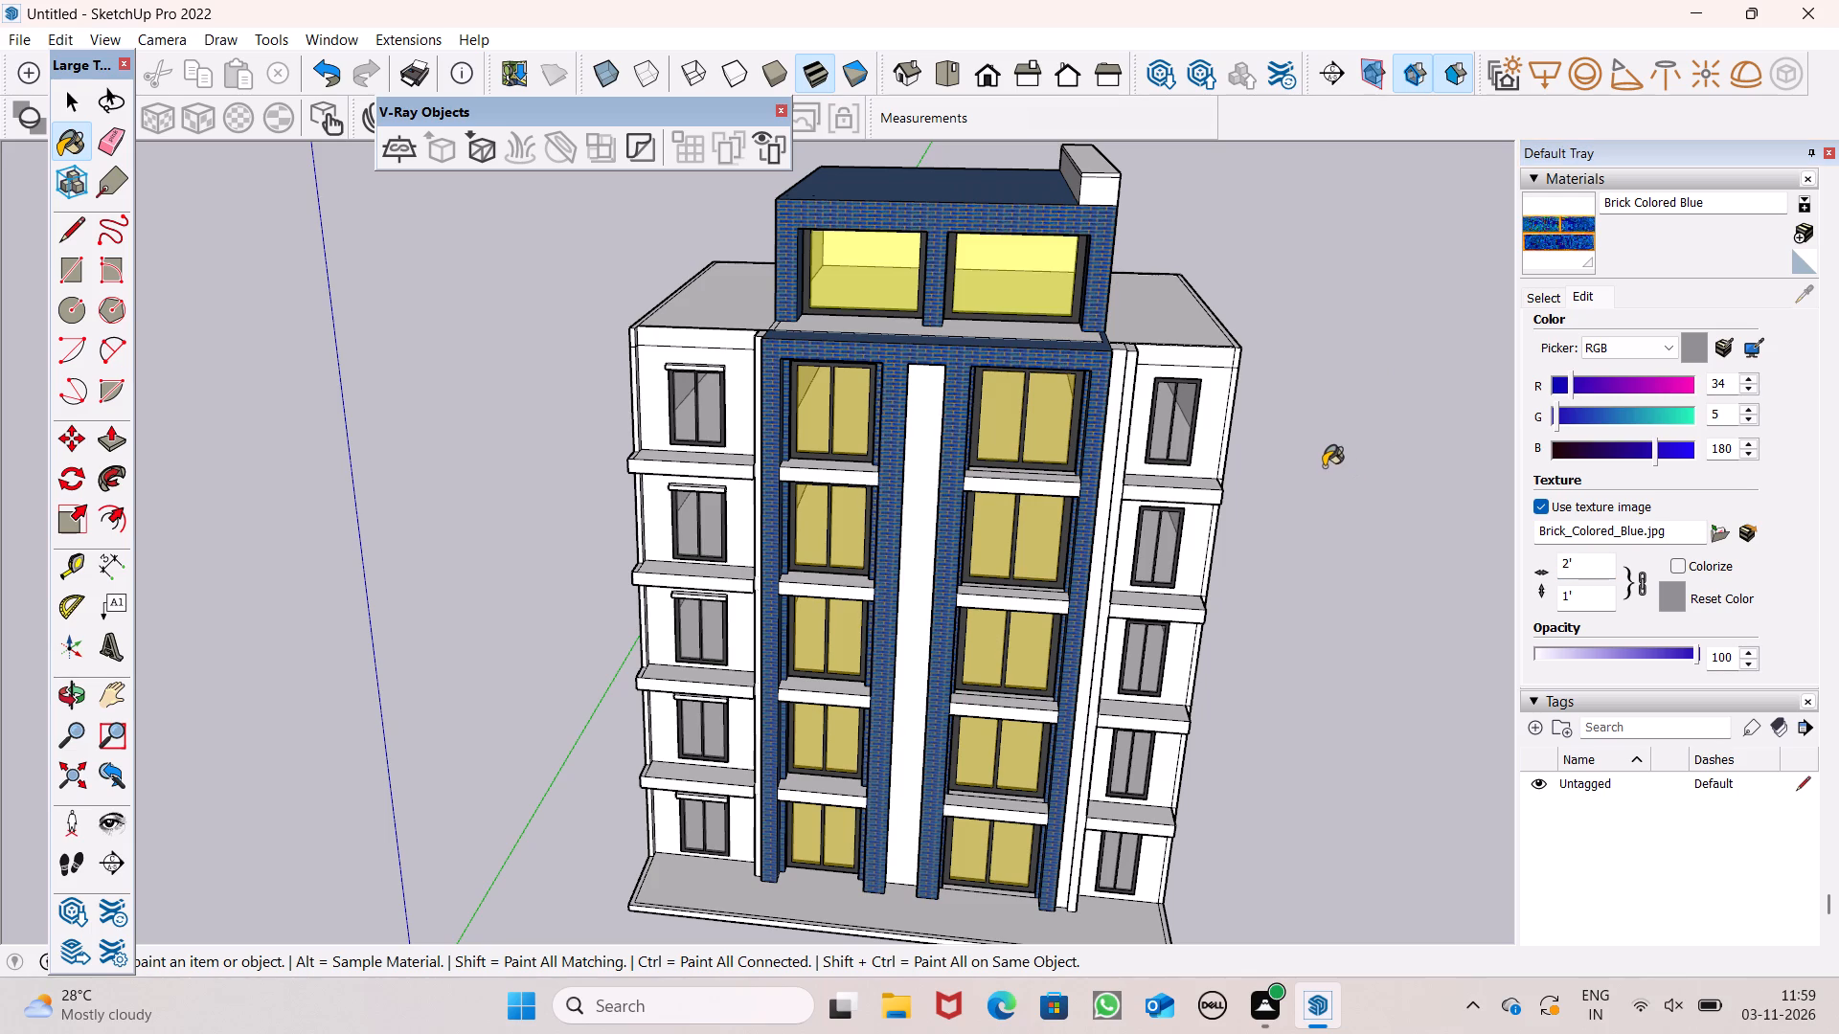
pyautogui.press('Escape')
pyautogui.press('space')
pyautogui.click(1338, 407)
# Examine the recoloured, rescaled brick over the whole building and close up around the central bays' windows.
pyautogui.scroll(-2, 1291, 480)
pyautogui.moveTo(1239, 549); pyautogui.dragTo(1260, 289, button='middle')
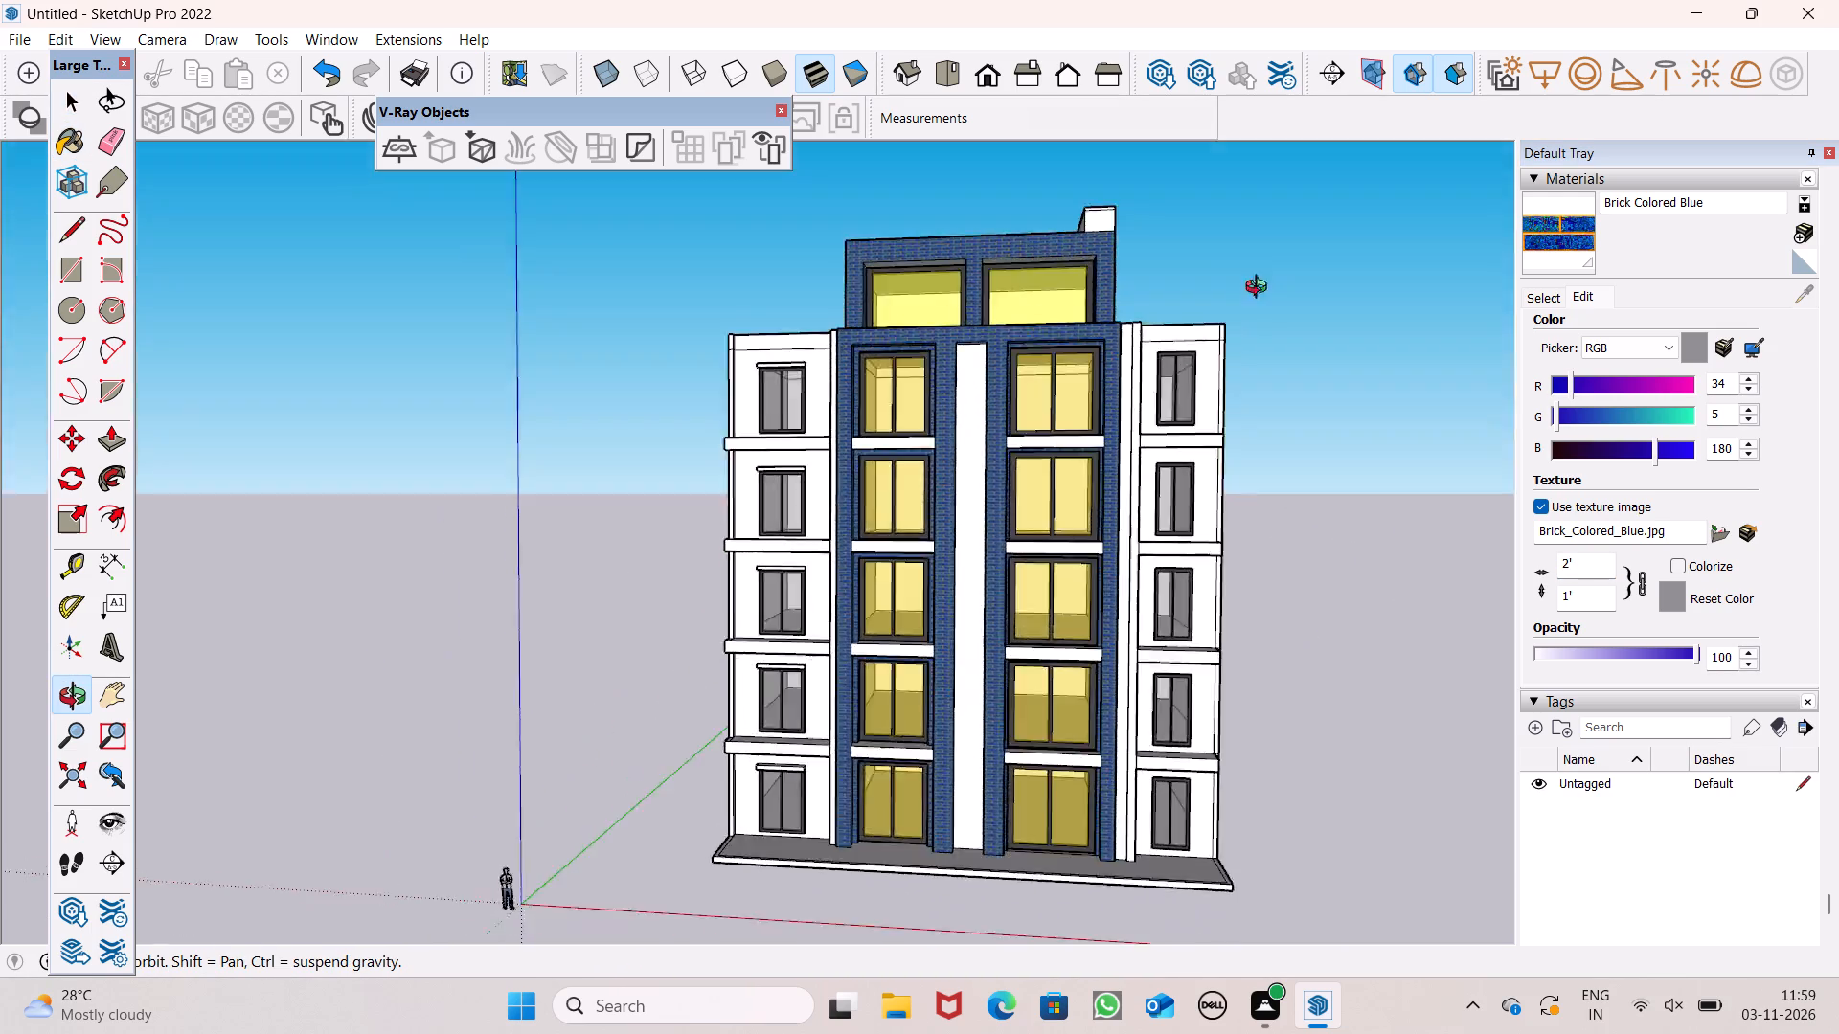
pyautogui.moveTo(1260, 289); pyautogui.dragTo(789, 698, button='middle')
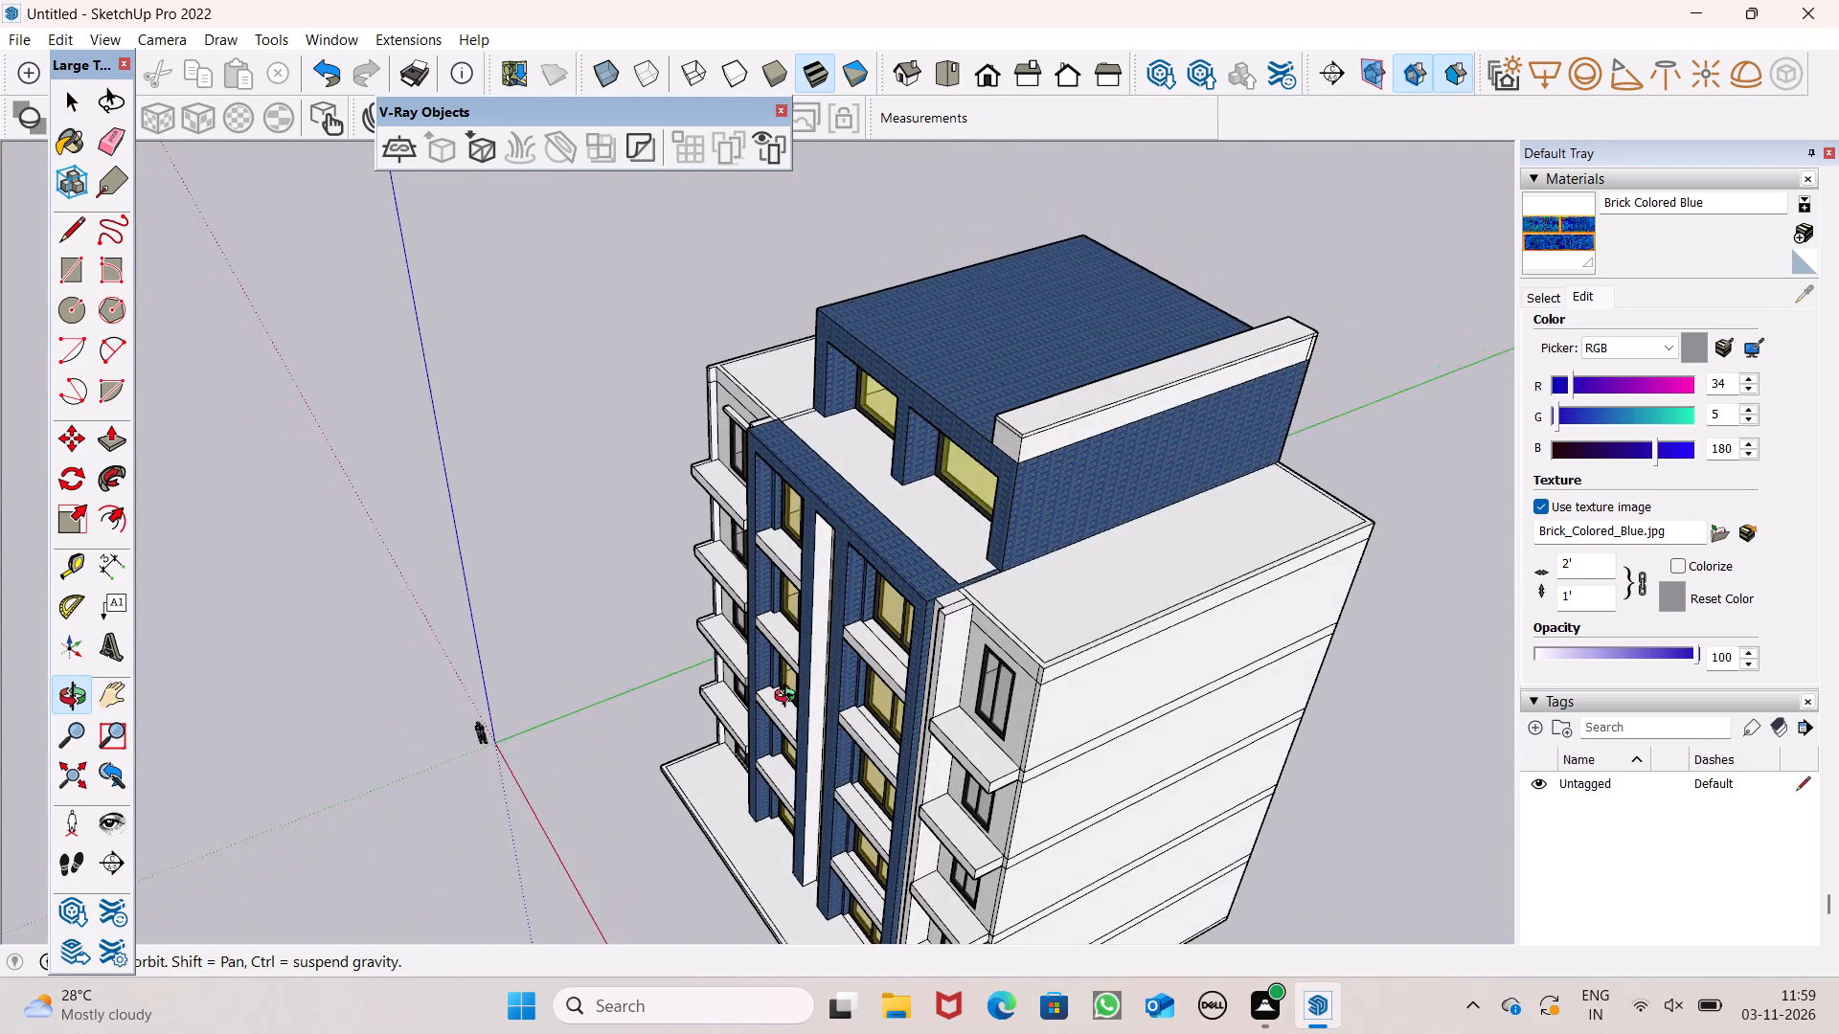
pyautogui.moveTo(789, 698); pyautogui.dragTo(1806, 518, button='middle')
pyautogui.scroll(1, 1806, 518)
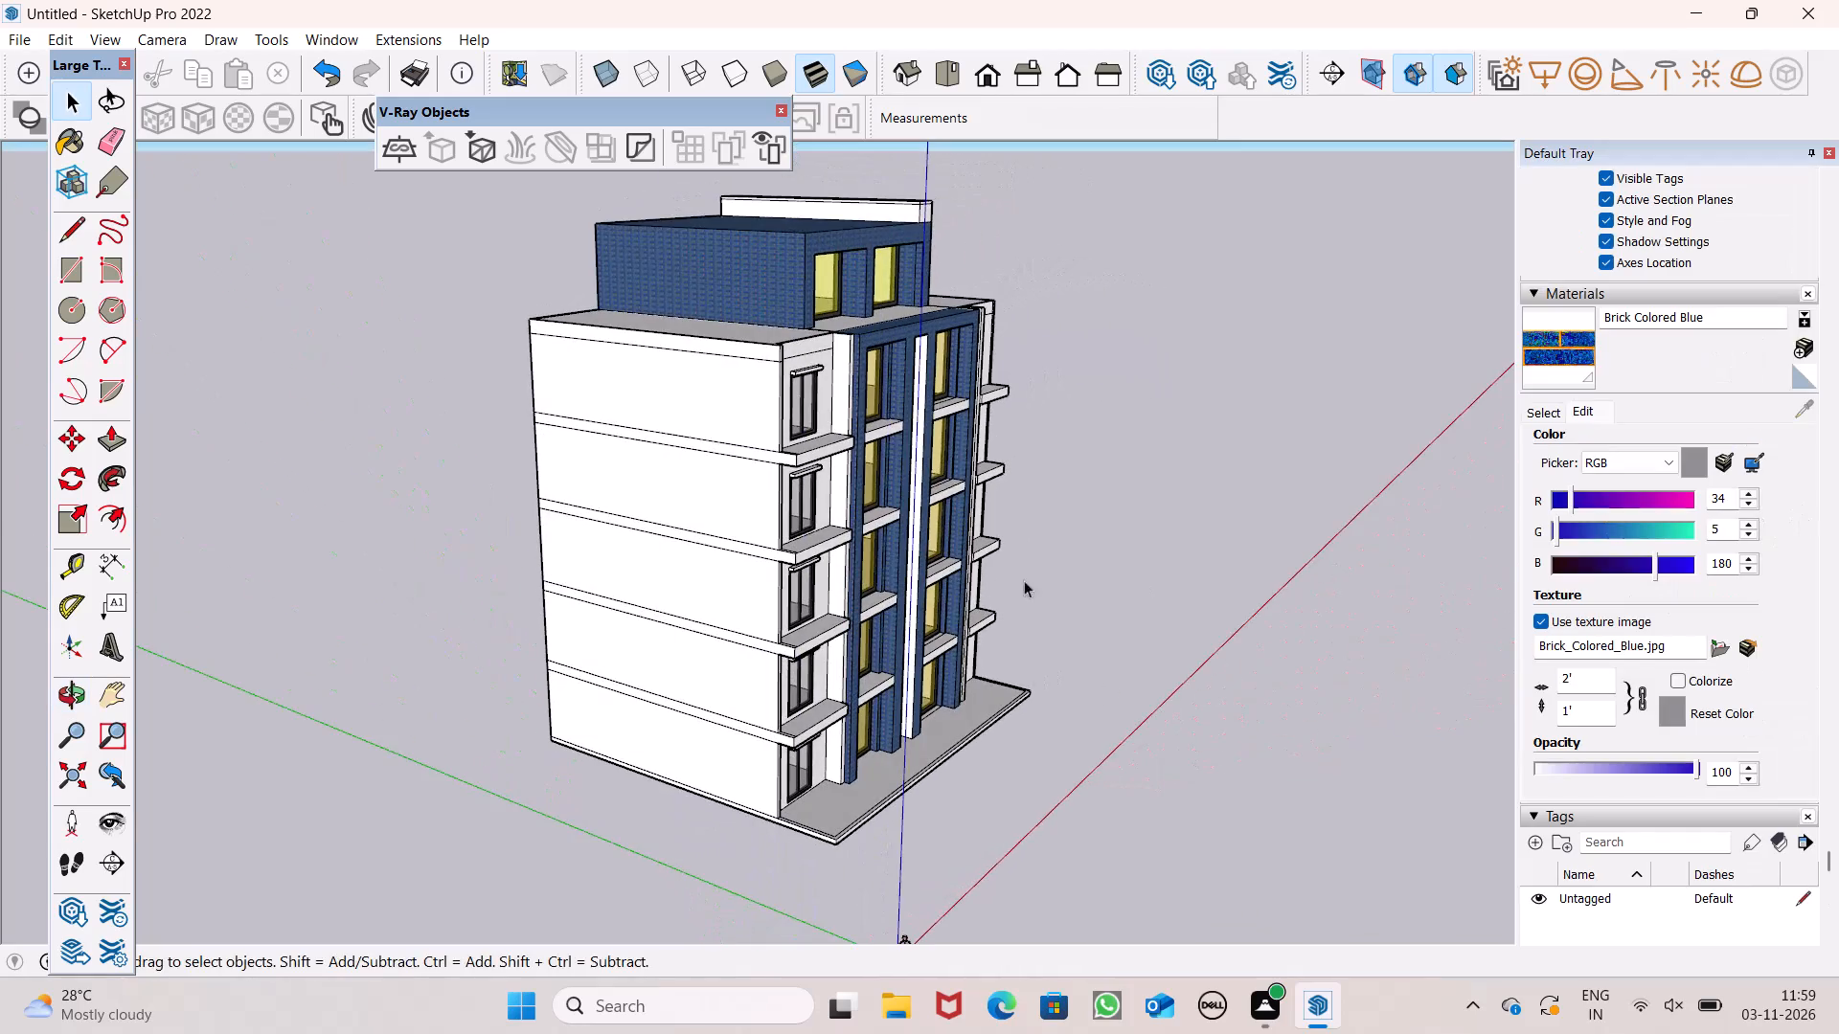
pyautogui.scroll(14, 866, 524)
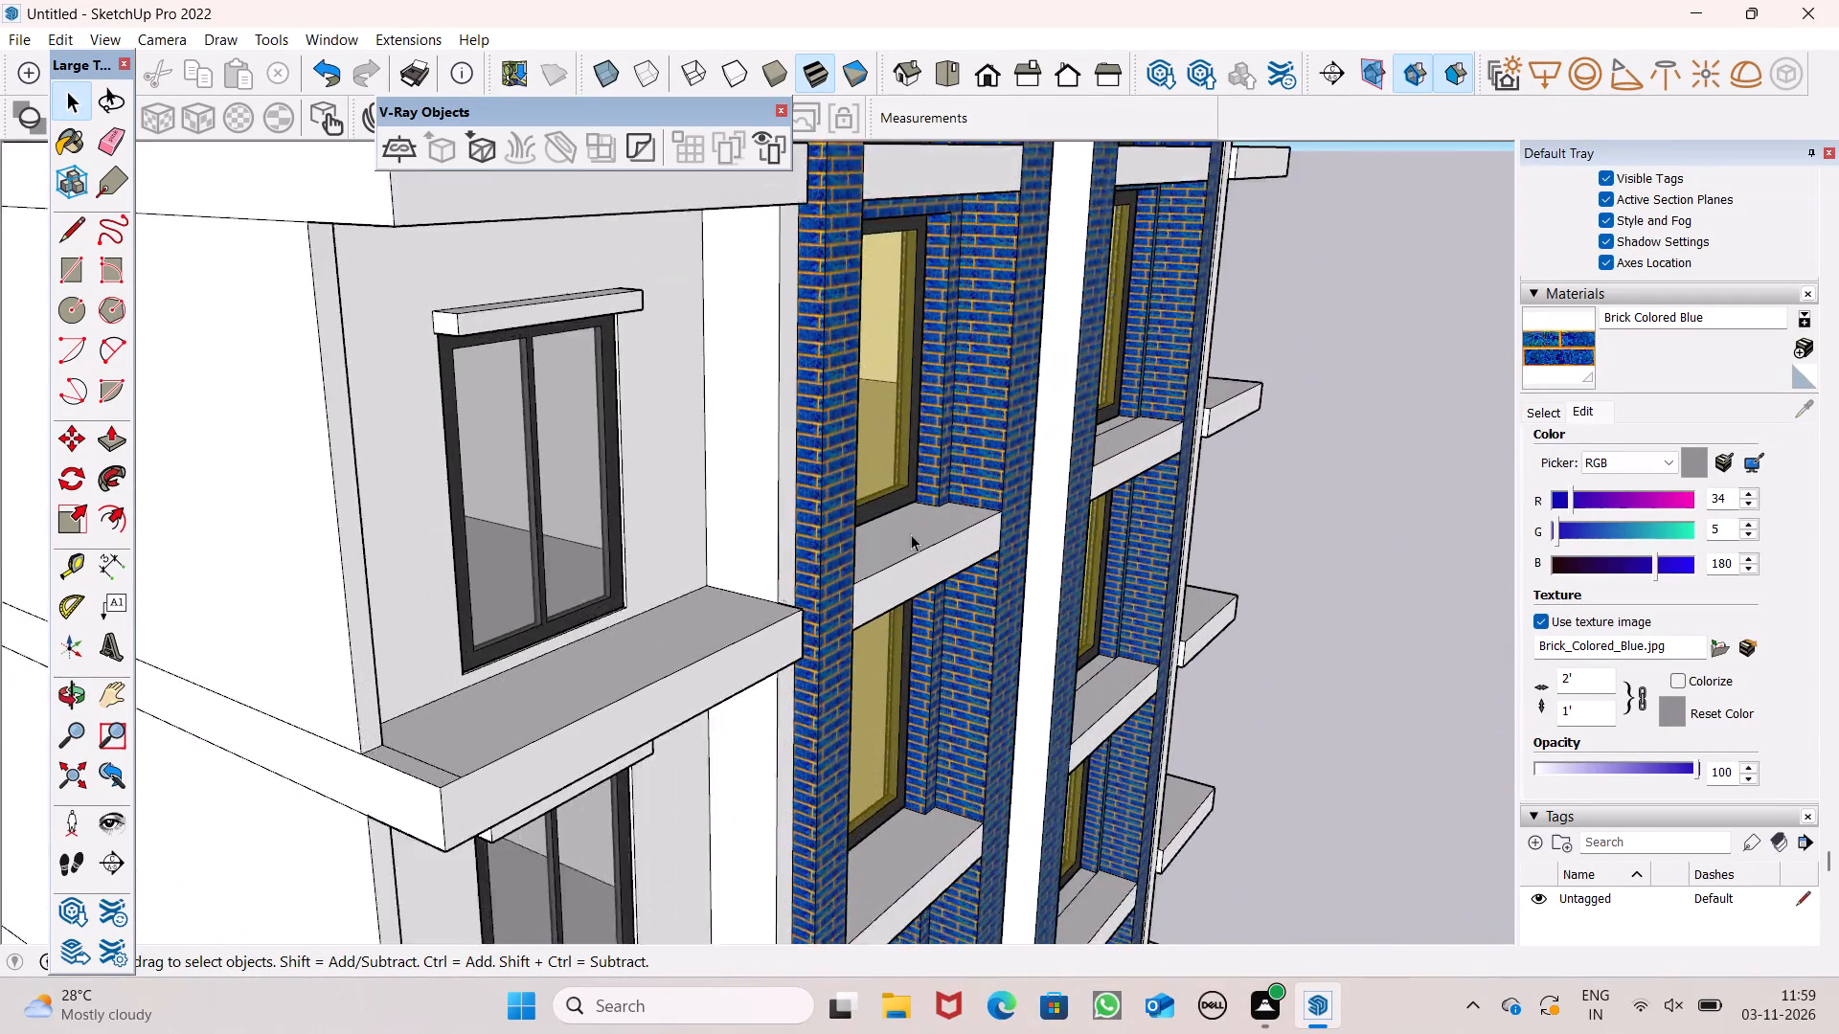
pyautogui.scroll(3, 911, 534)
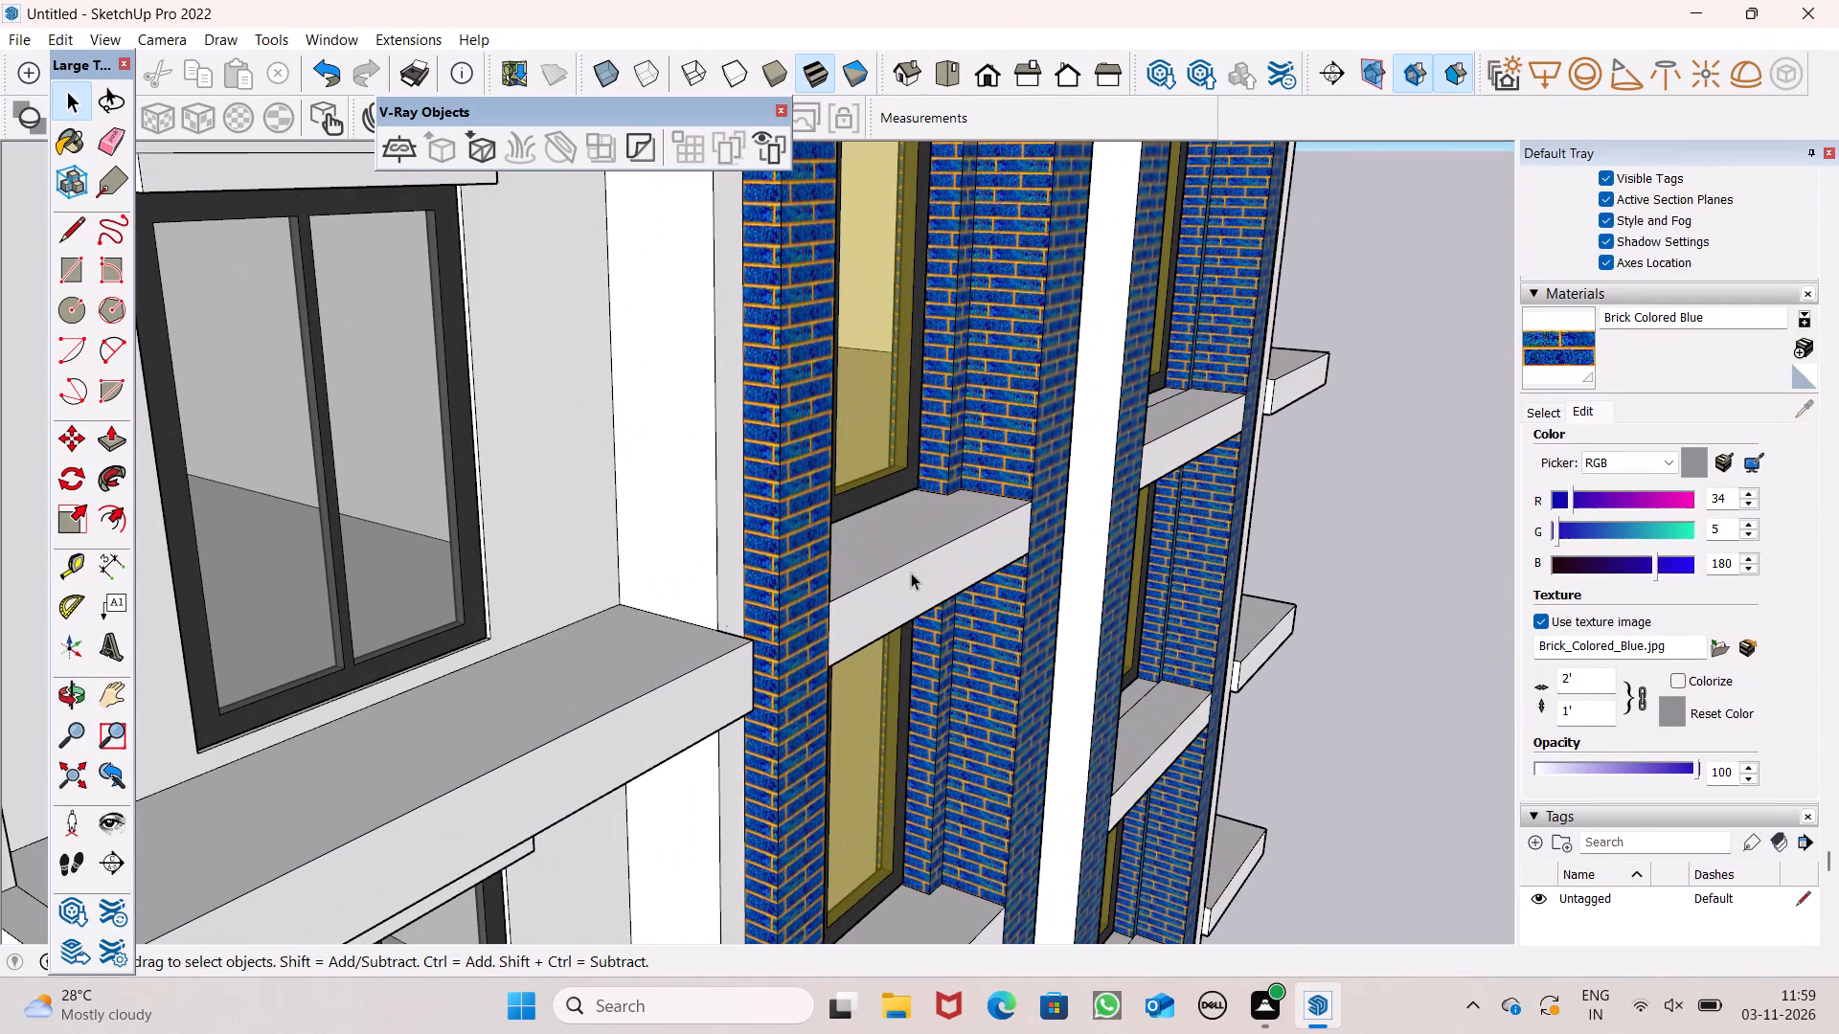
pyautogui.moveTo(960, 679); pyautogui.dragTo(805, 679, button='middle')
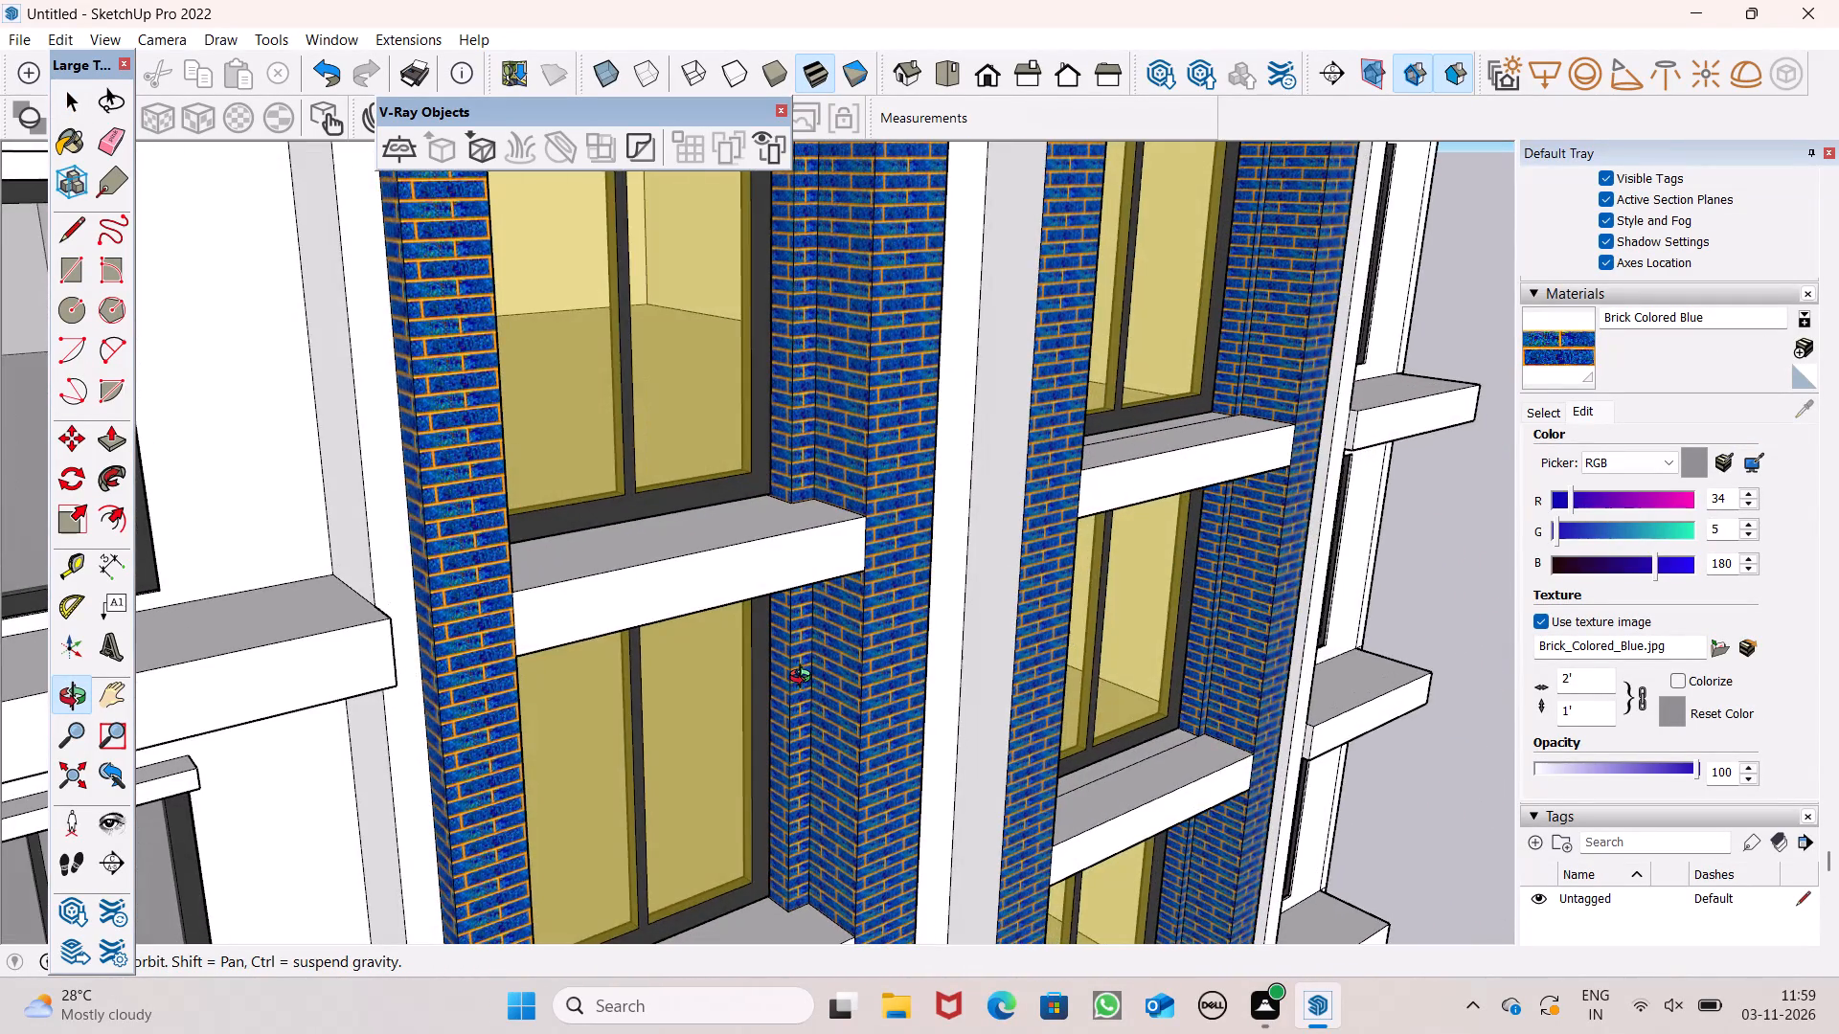
pyautogui.moveTo(805, 679); pyautogui.dragTo(903, 647, button='middle')
pyautogui.scroll(-6, 907, 621)
pyautogui.scroll(1, 977, 668)
pyautogui.moveTo(978, 668); pyautogui.dragTo(343, 756, button='middle')
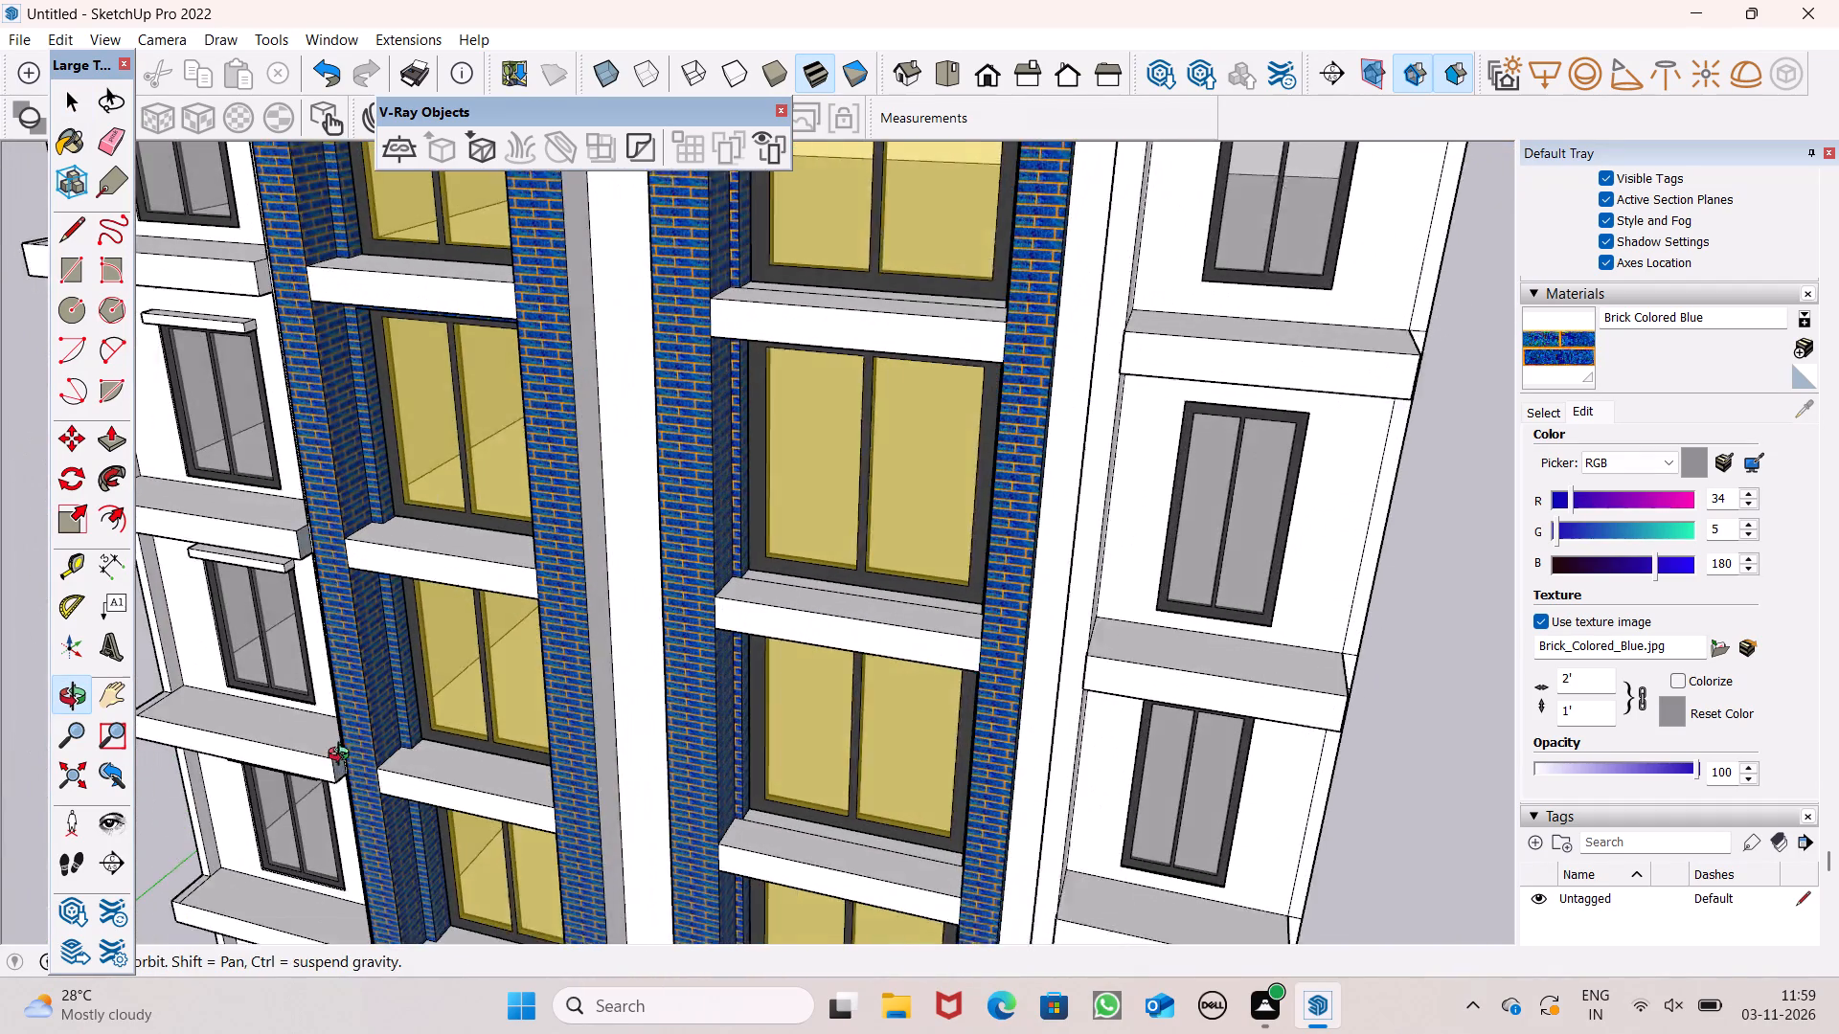
pyautogui.moveTo(343, 756); pyautogui.dragTo(337, 755, button='middle')
pyautogui.scroll(1, 337, 755)
pyautogui.scroll(-6, 911, 618)
pyautogui.scroll(-4, 1074, 580)
pyautogui.moveTo(1074, 583); pyautogui.dragTo(660, 570, button='middle')
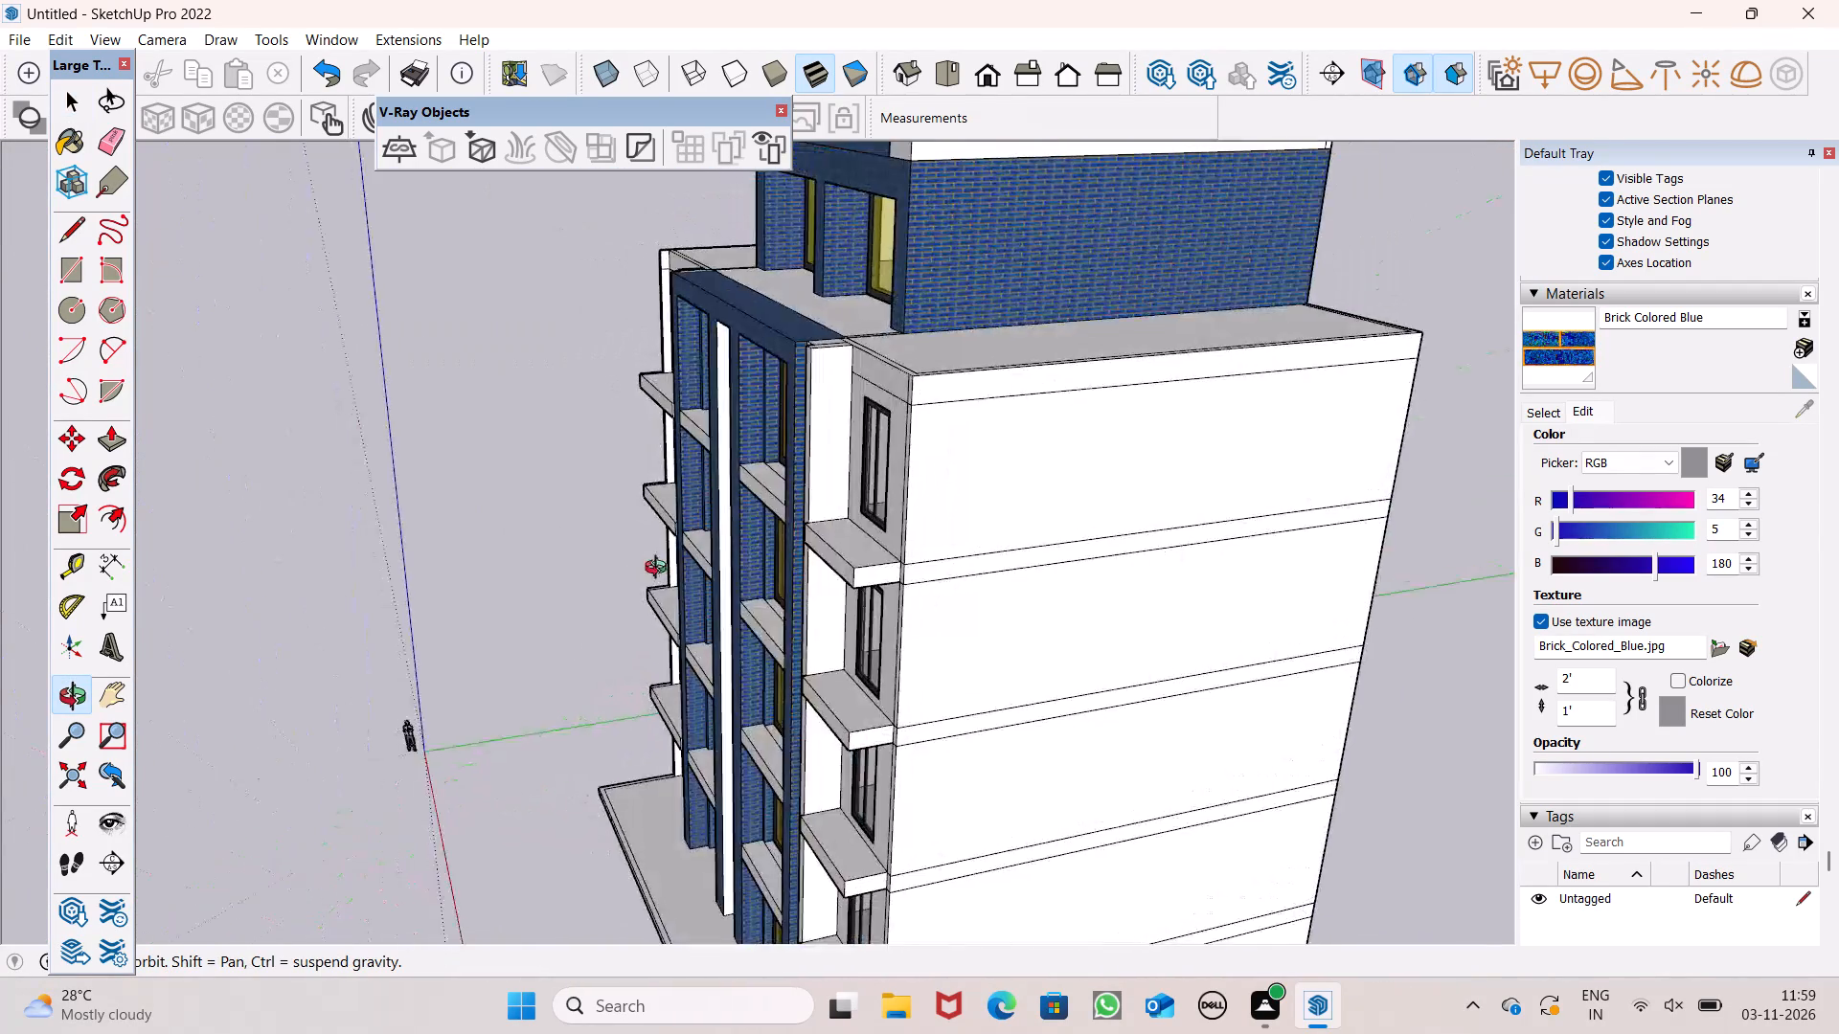
pyautogui.moveTo(660, 570); pyautogui.dragTo(1376, 323, button='middle')
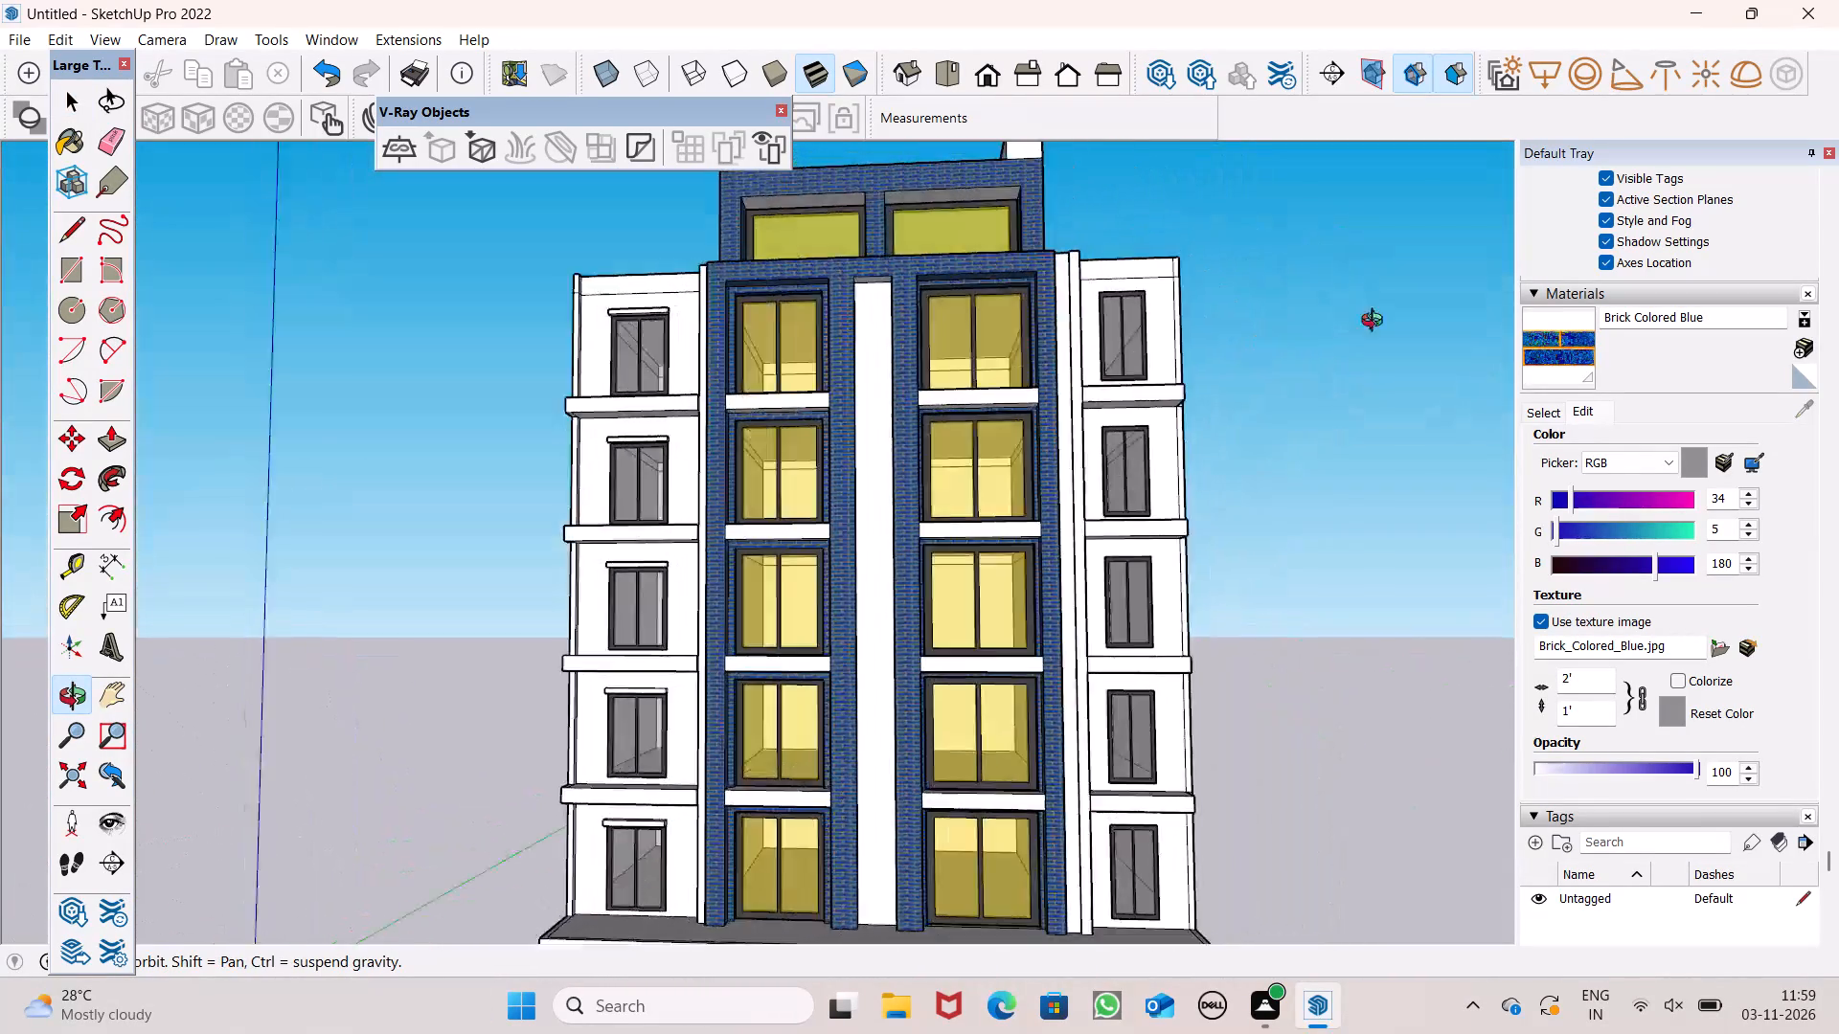
pyautogui.moveTo(1376, 323); pyautogui.dragTo(1414, 411, button='middle')
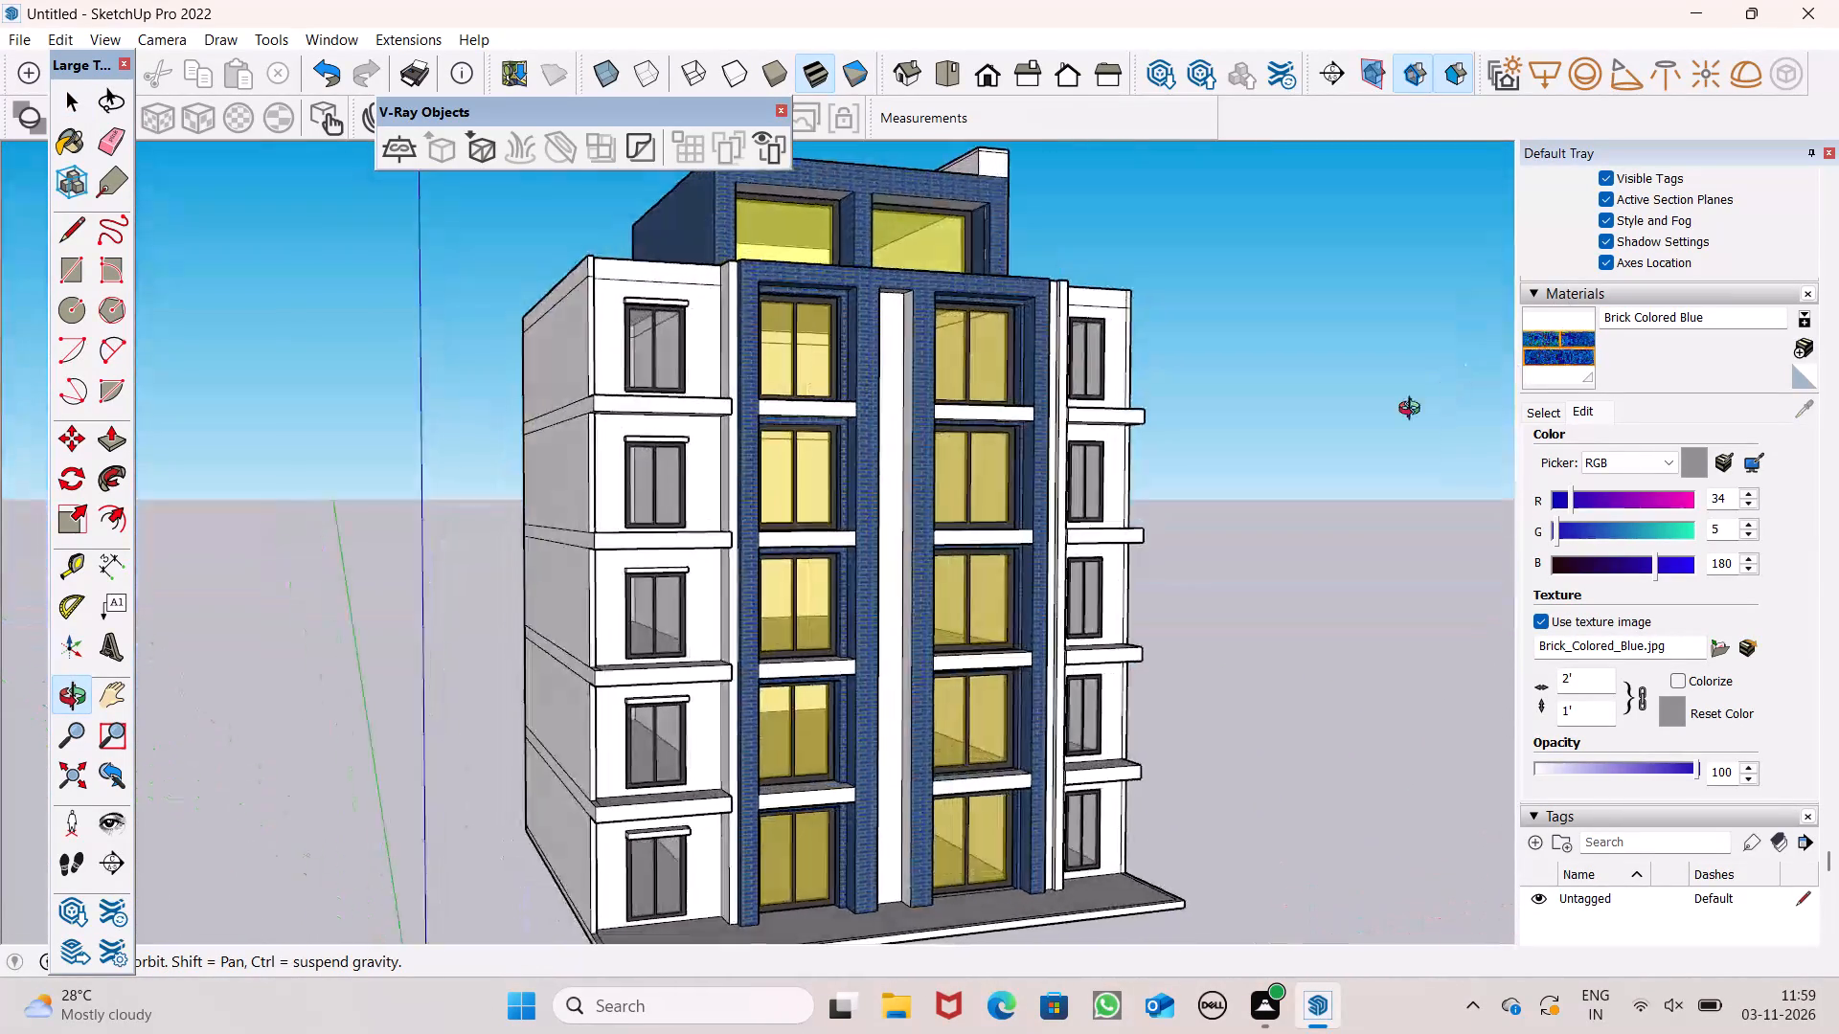
pyautogui.moveTo(1414, 411); pyautogui.dragTo(960, 451, button='middle')
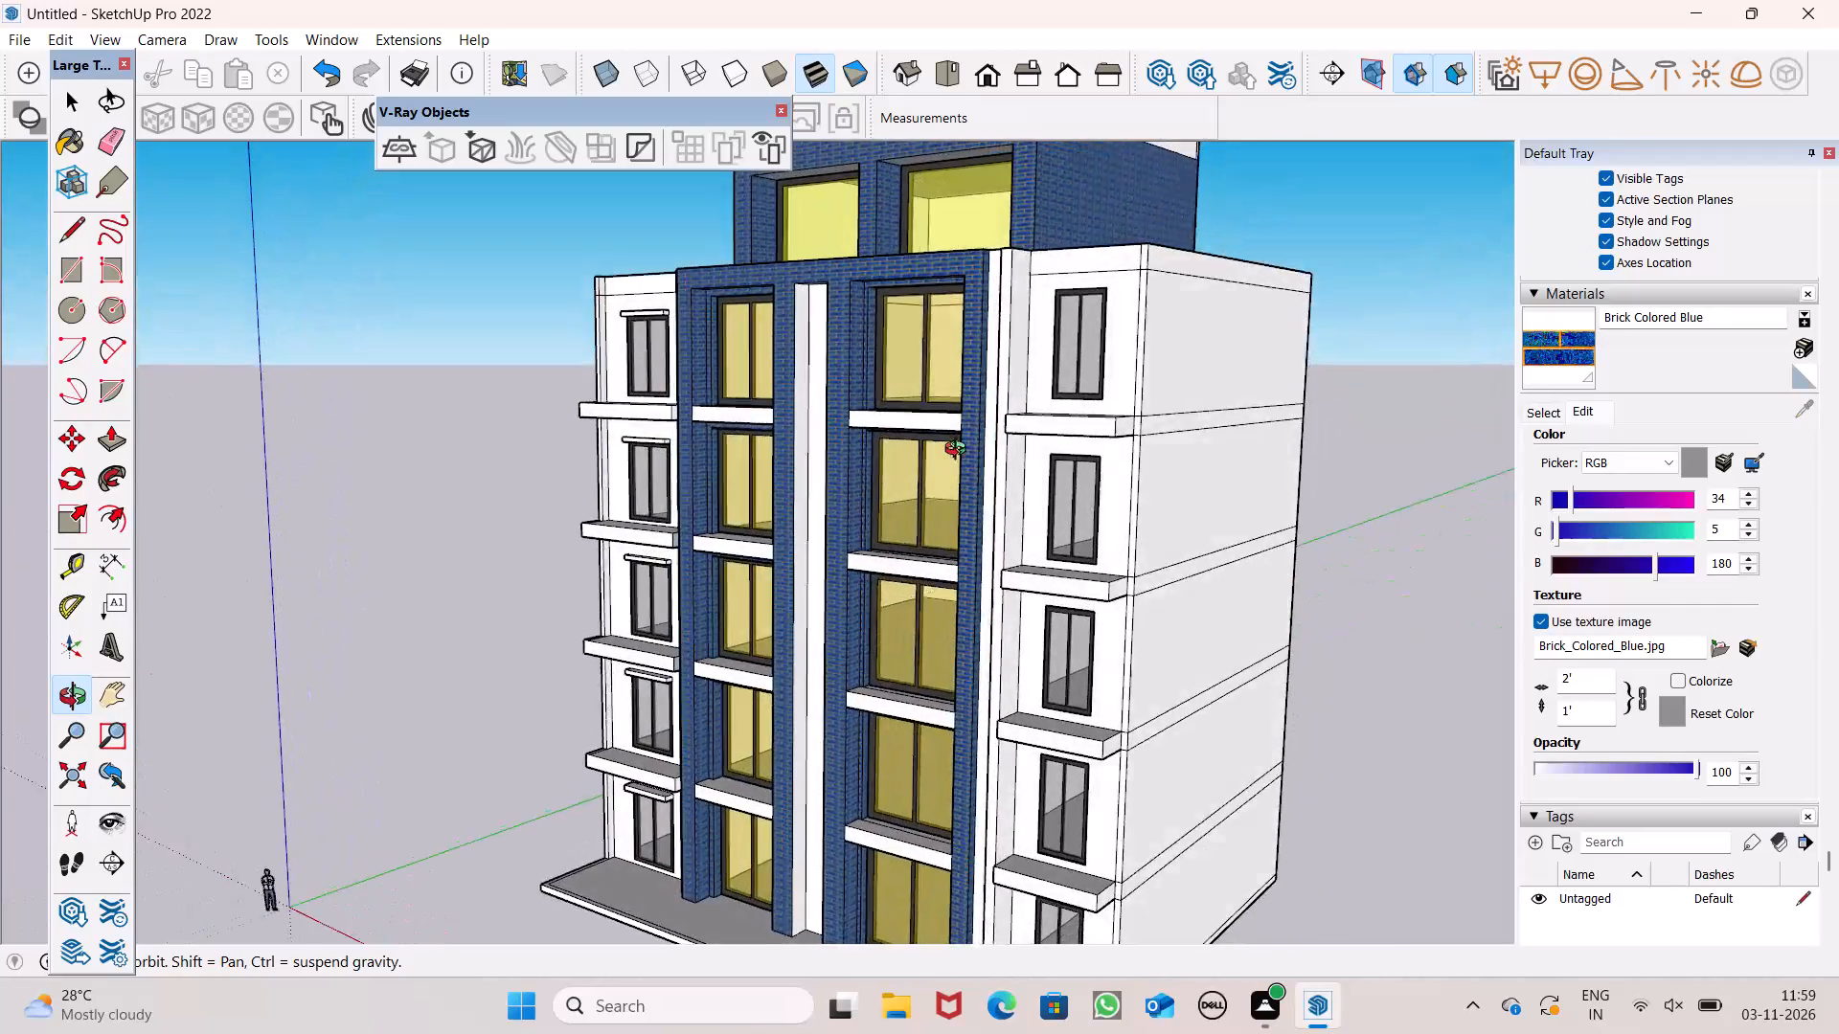
pyautogui.moveTo(960, 451); pyautogui.dragTo(1137, 420, button='middle')
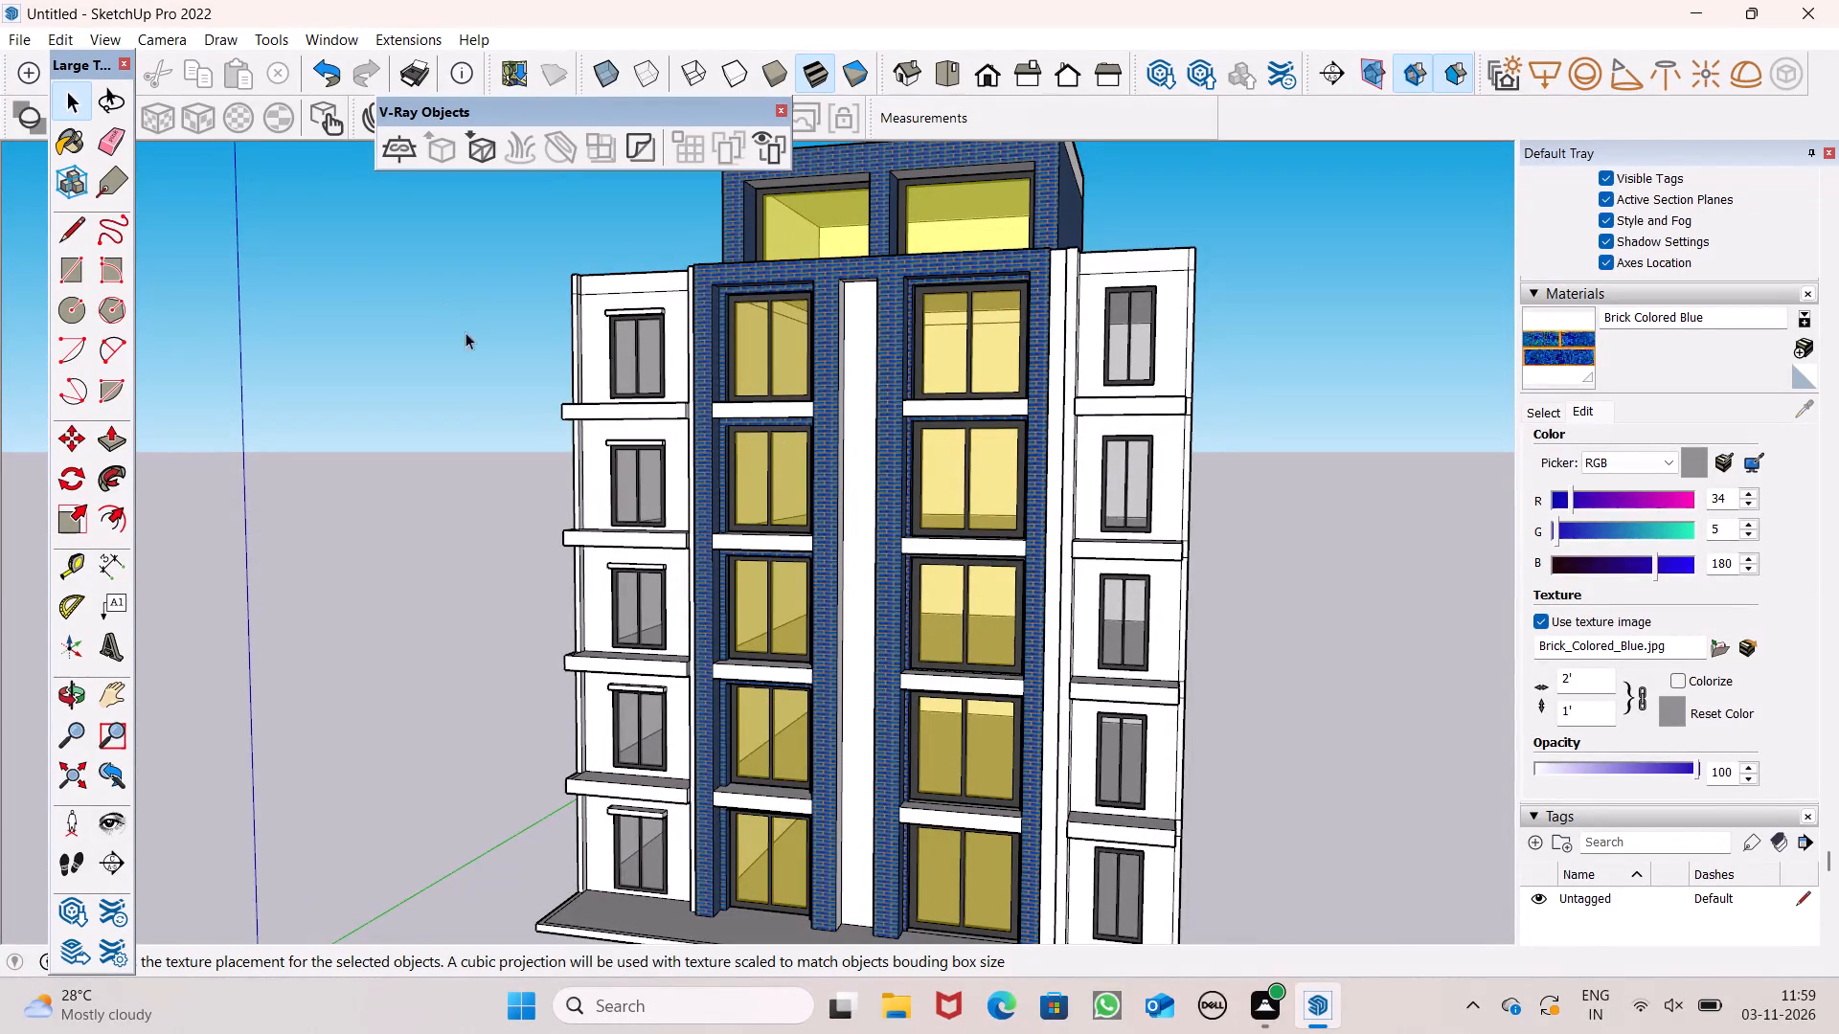
# Examine the brick cladding on the lower floors and base of the central bays from the front and both sides.
pyautogui.scroll(-3, 925, 662)
pyautogui.moveTo(785, 751); pyautogui.dragTo(920, 831, button='middle')
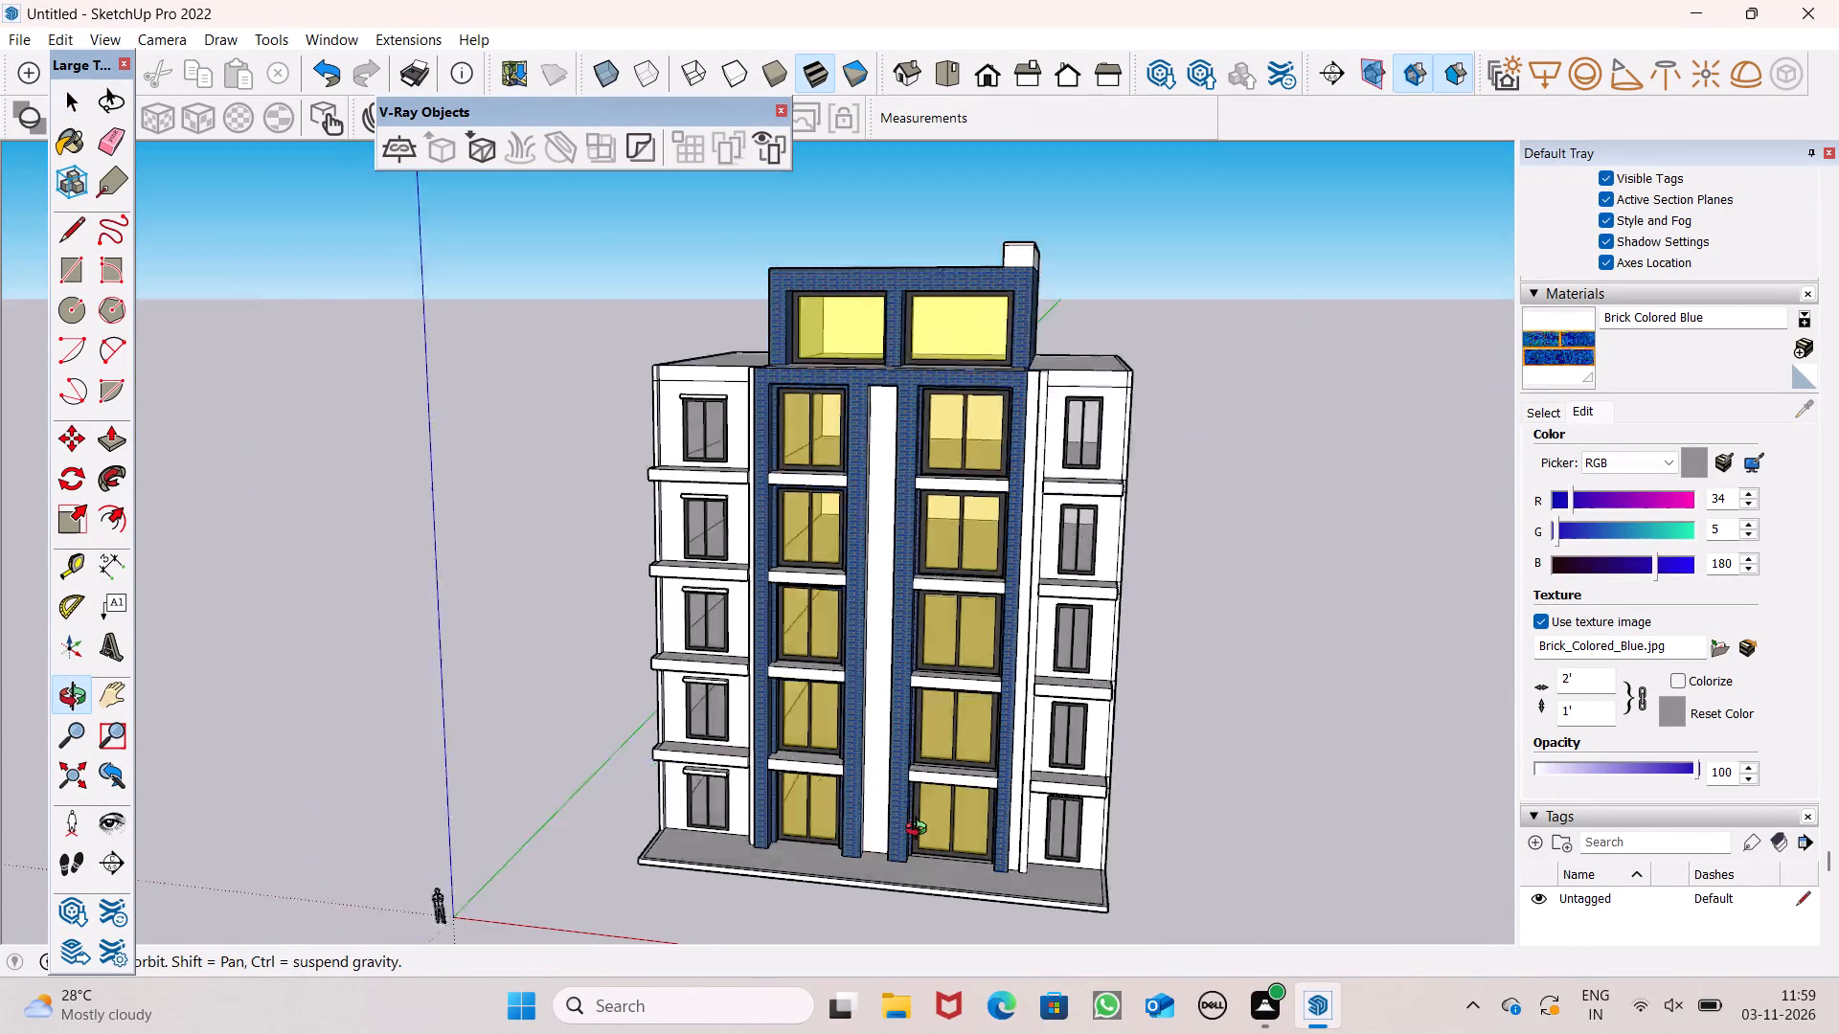
pyautogui.moveTo(920, 831); pyautogui.dragTo(1157, 905, button='middle')
pyautogui.scroll(6, 888, 879)
pyautogui.scroll(1, 762, 795)
pyautogui.moveTo(762, 793); pyautogui.dragTo(783, 758, button='middle')
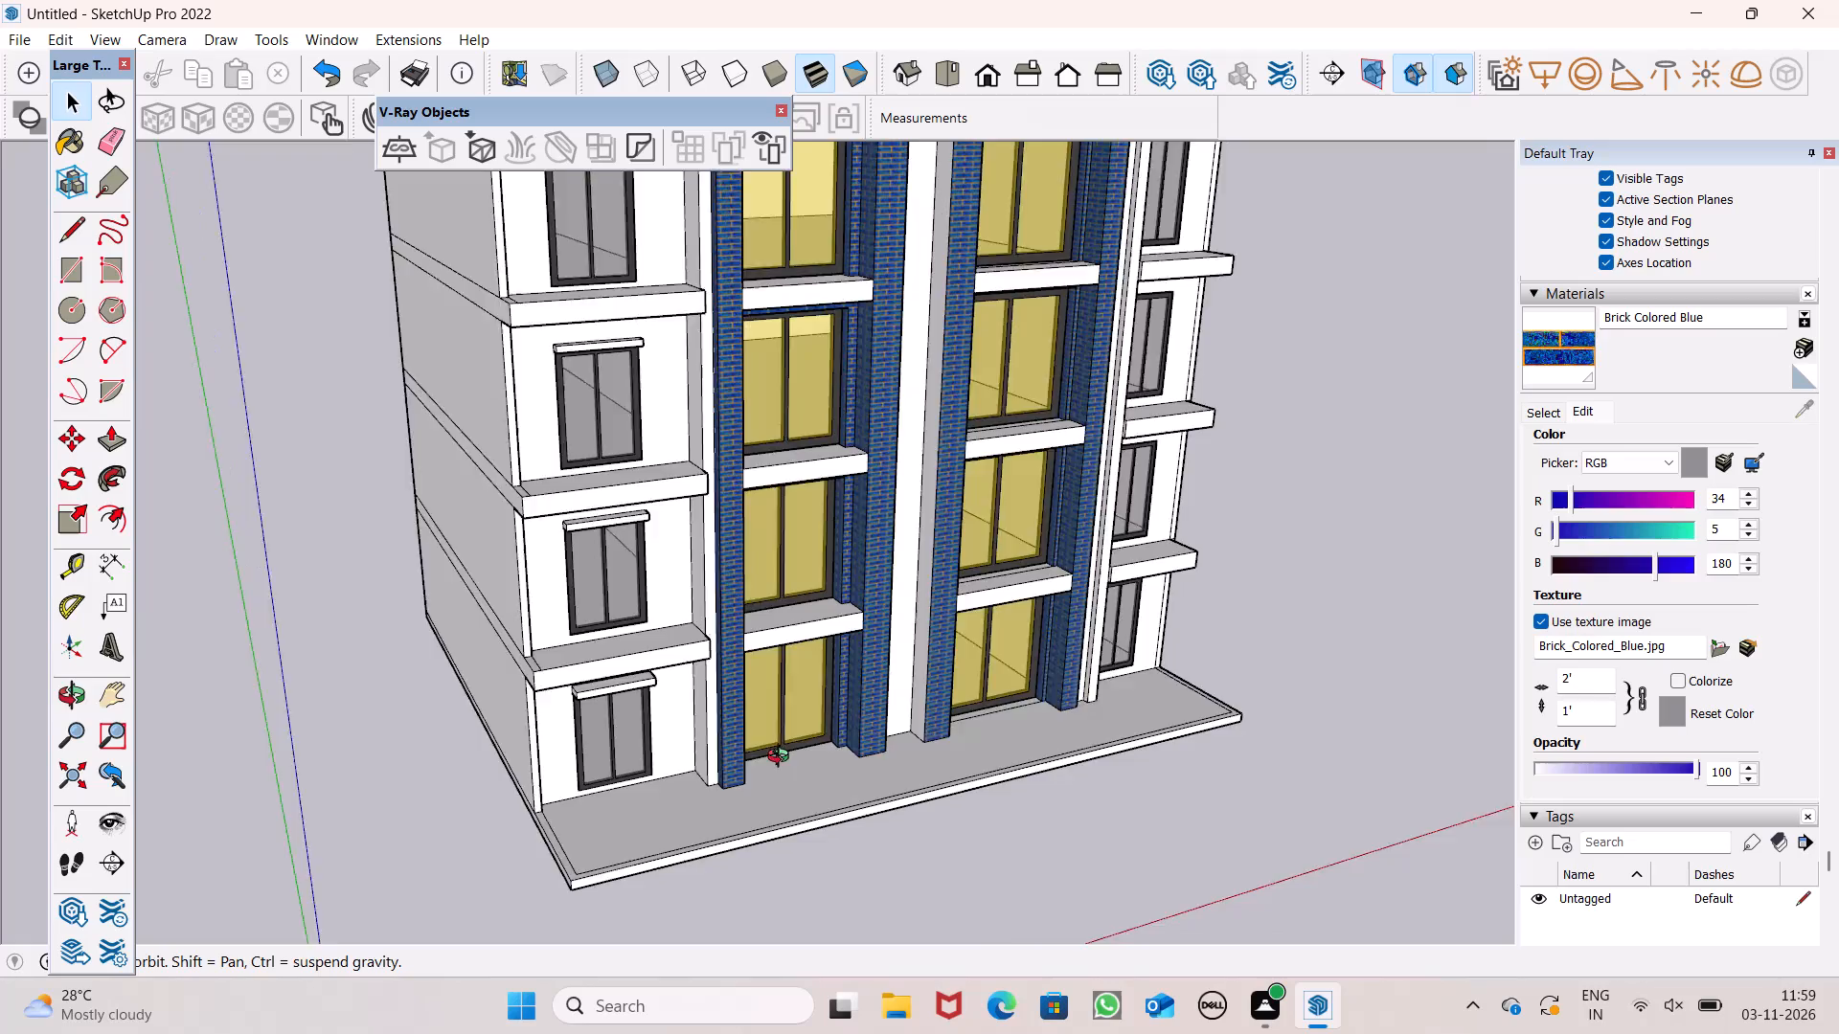
pyautogui.moveTo(783, 758); pyautogui.dragTo(1020, 797, button='middle')
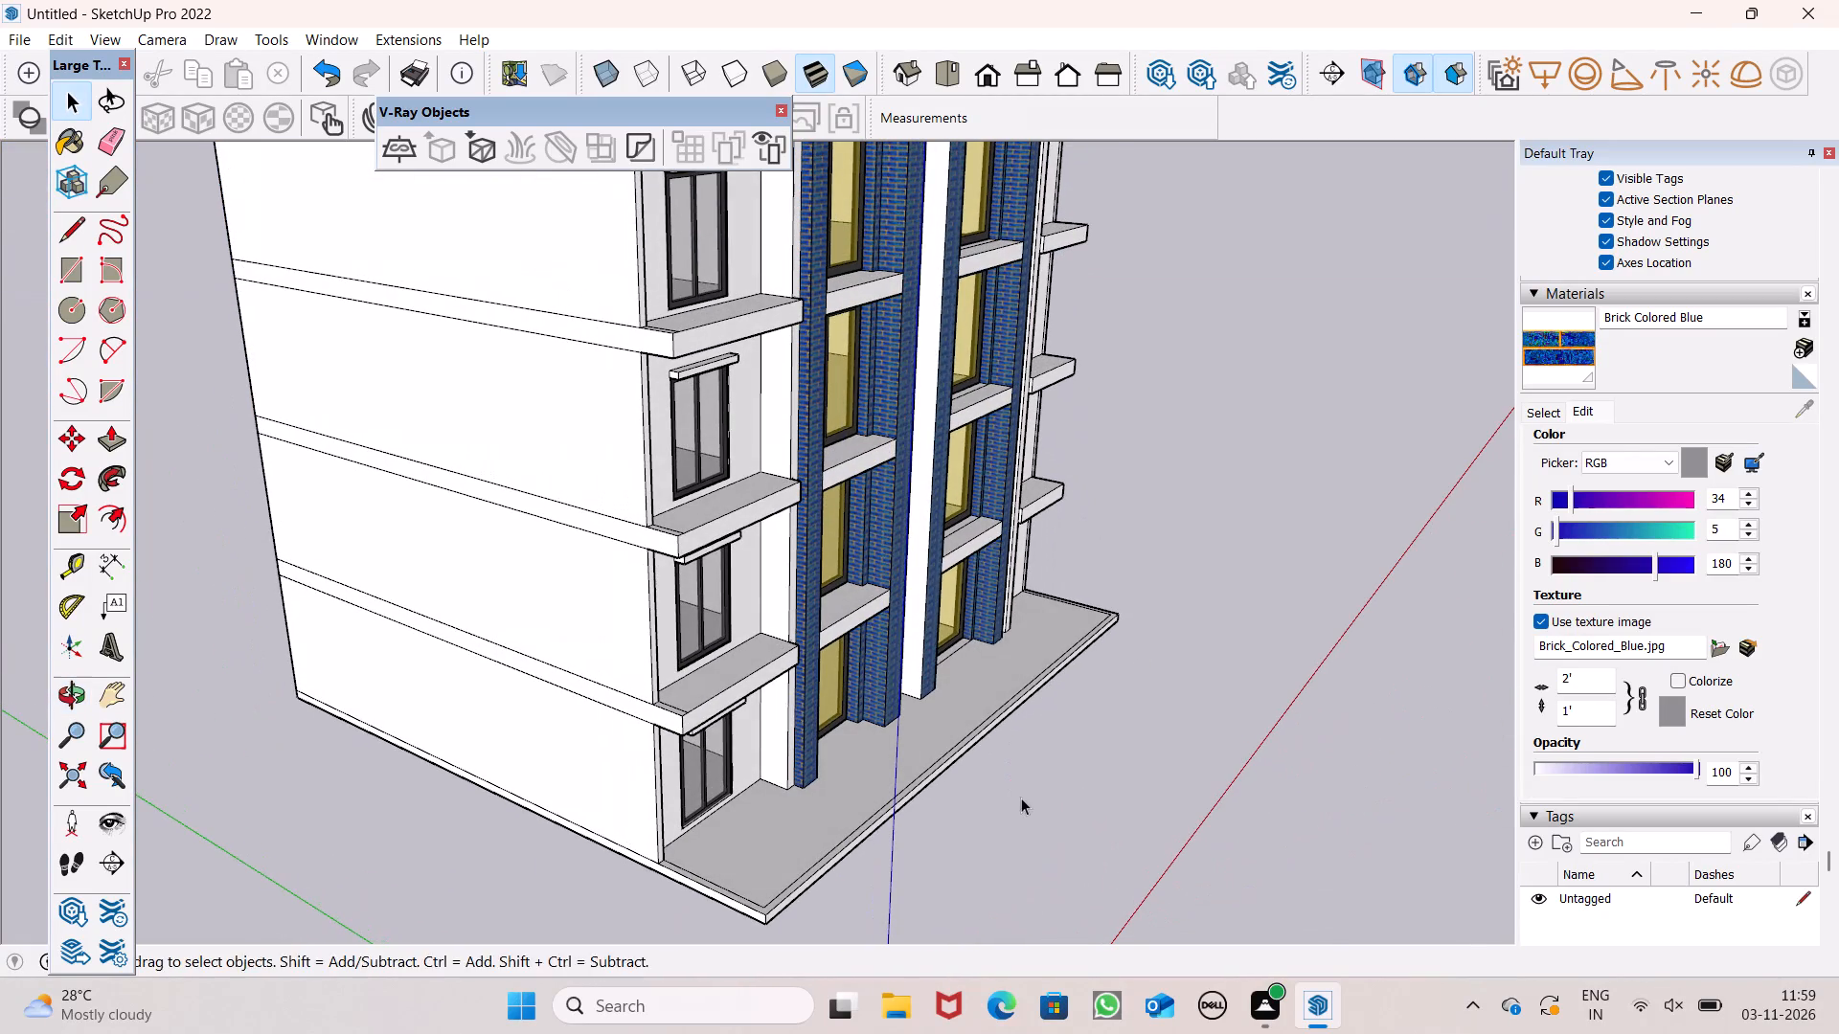
pyautogui.moveTo(983, 798); pyautogui.dragTo(892, 798, button='middle')
pyautogui.middleClick(879, 799)
pyautogui.scroll(1, 878, 801)
pyautogui.scroll(-4, 878, 802)
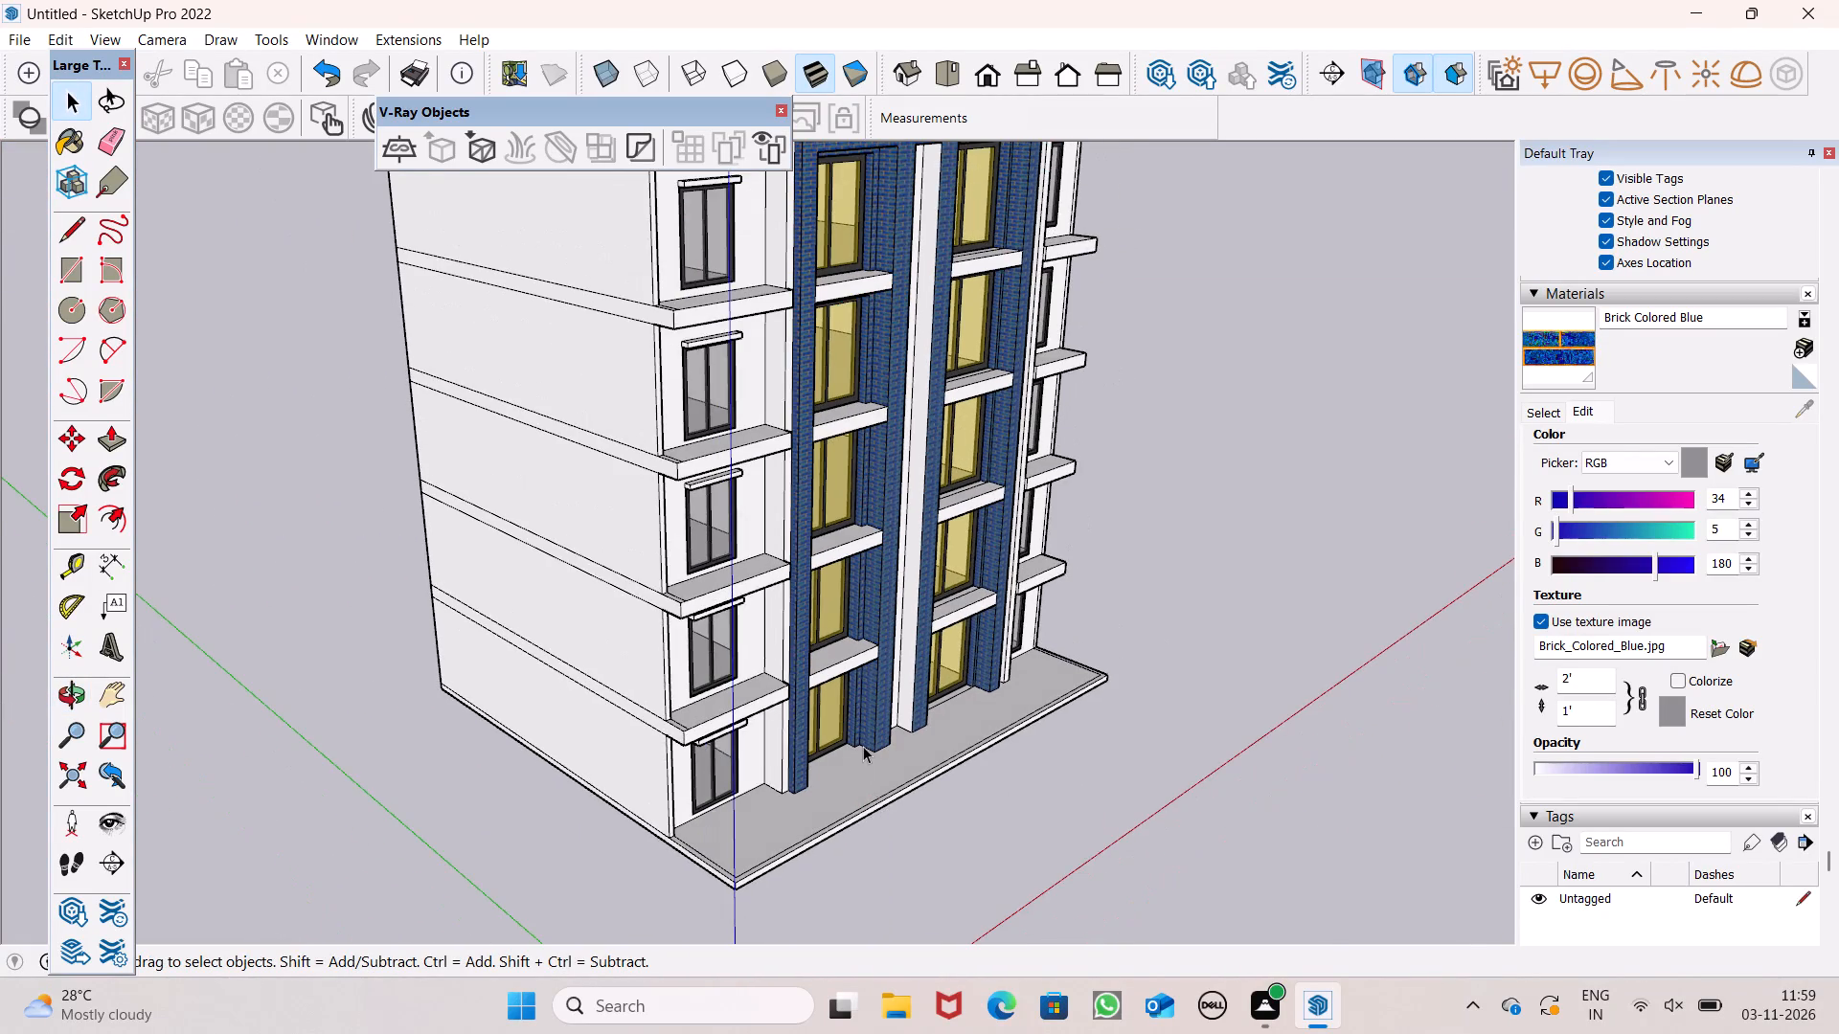
pyautogui.scroll(3, 863, 745)
pyautogui.scroll(-4, 862, 744)
pyautogui.moveTo(989, 711); pyautogui.dragTo(815, 684, button='middle')
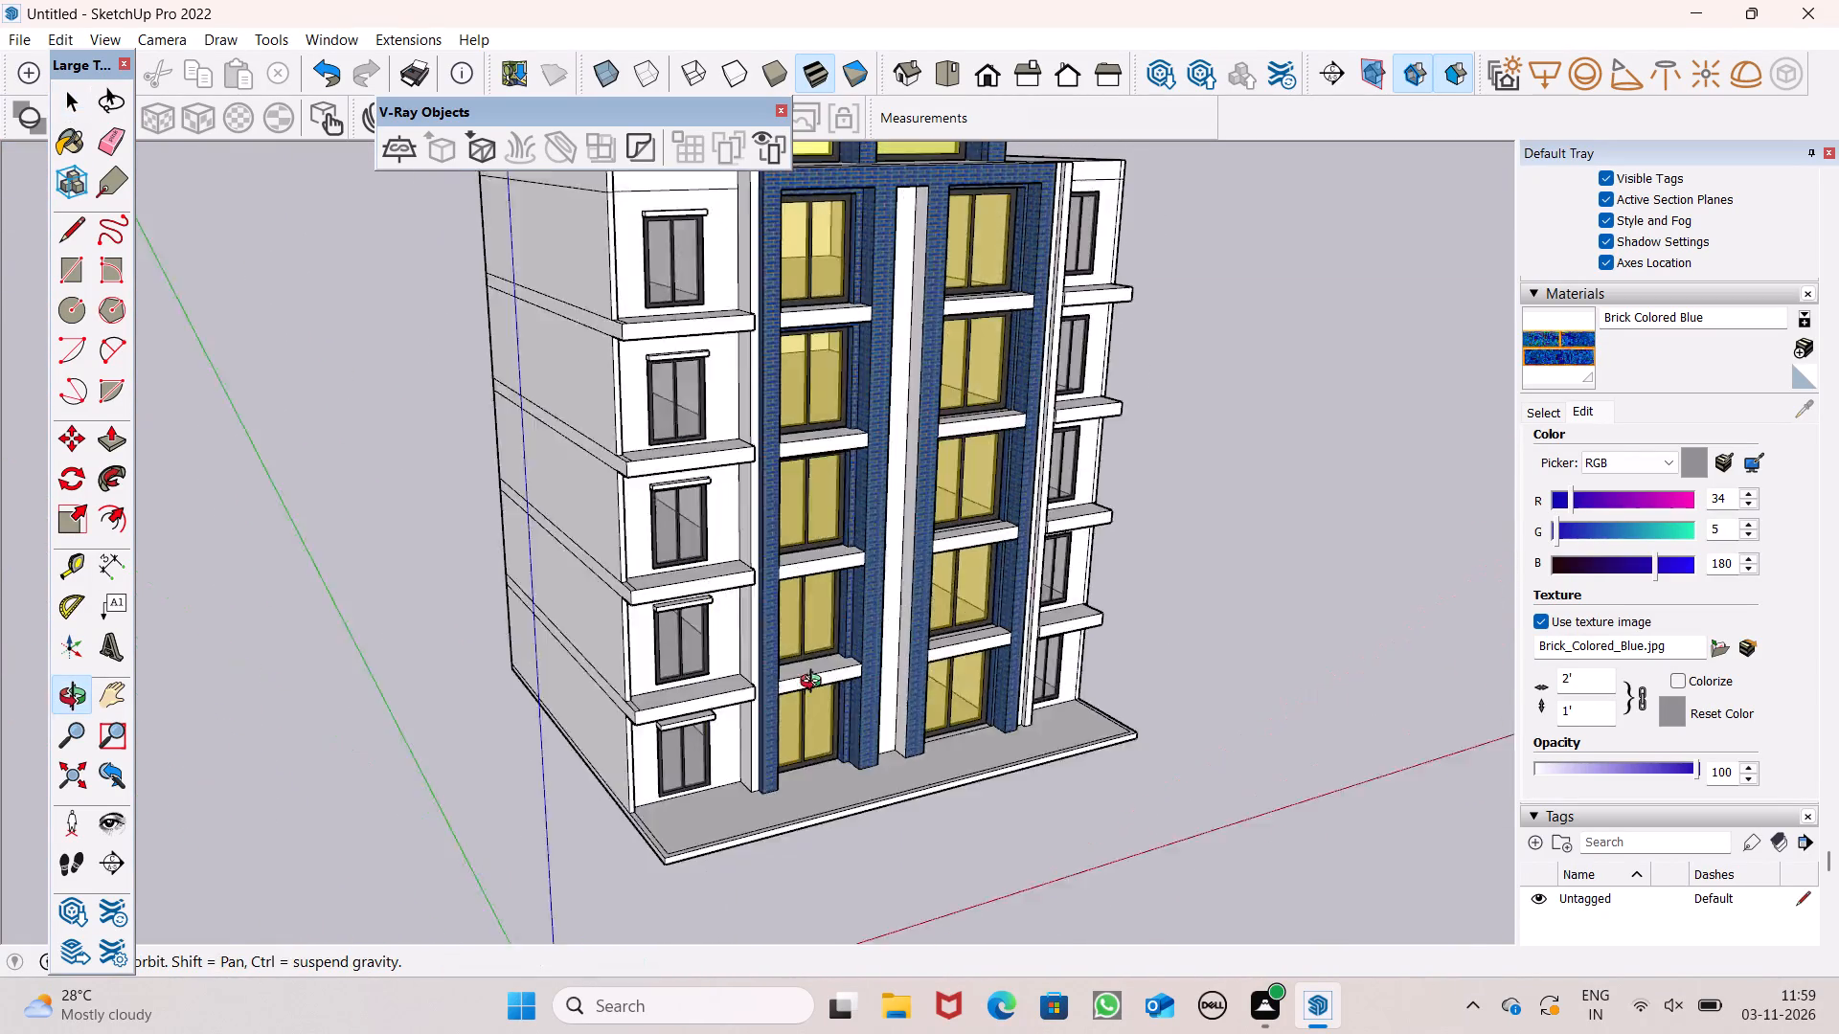
pyautogui.moveTo(815, 684); pyautogui.dragTo(211, 692, button='middle')
pyautogui.scroll(-2, 614, 685)
pyautogui.moveTo(656, 726); pyautogui.dragTo(560, 709, button='middle')
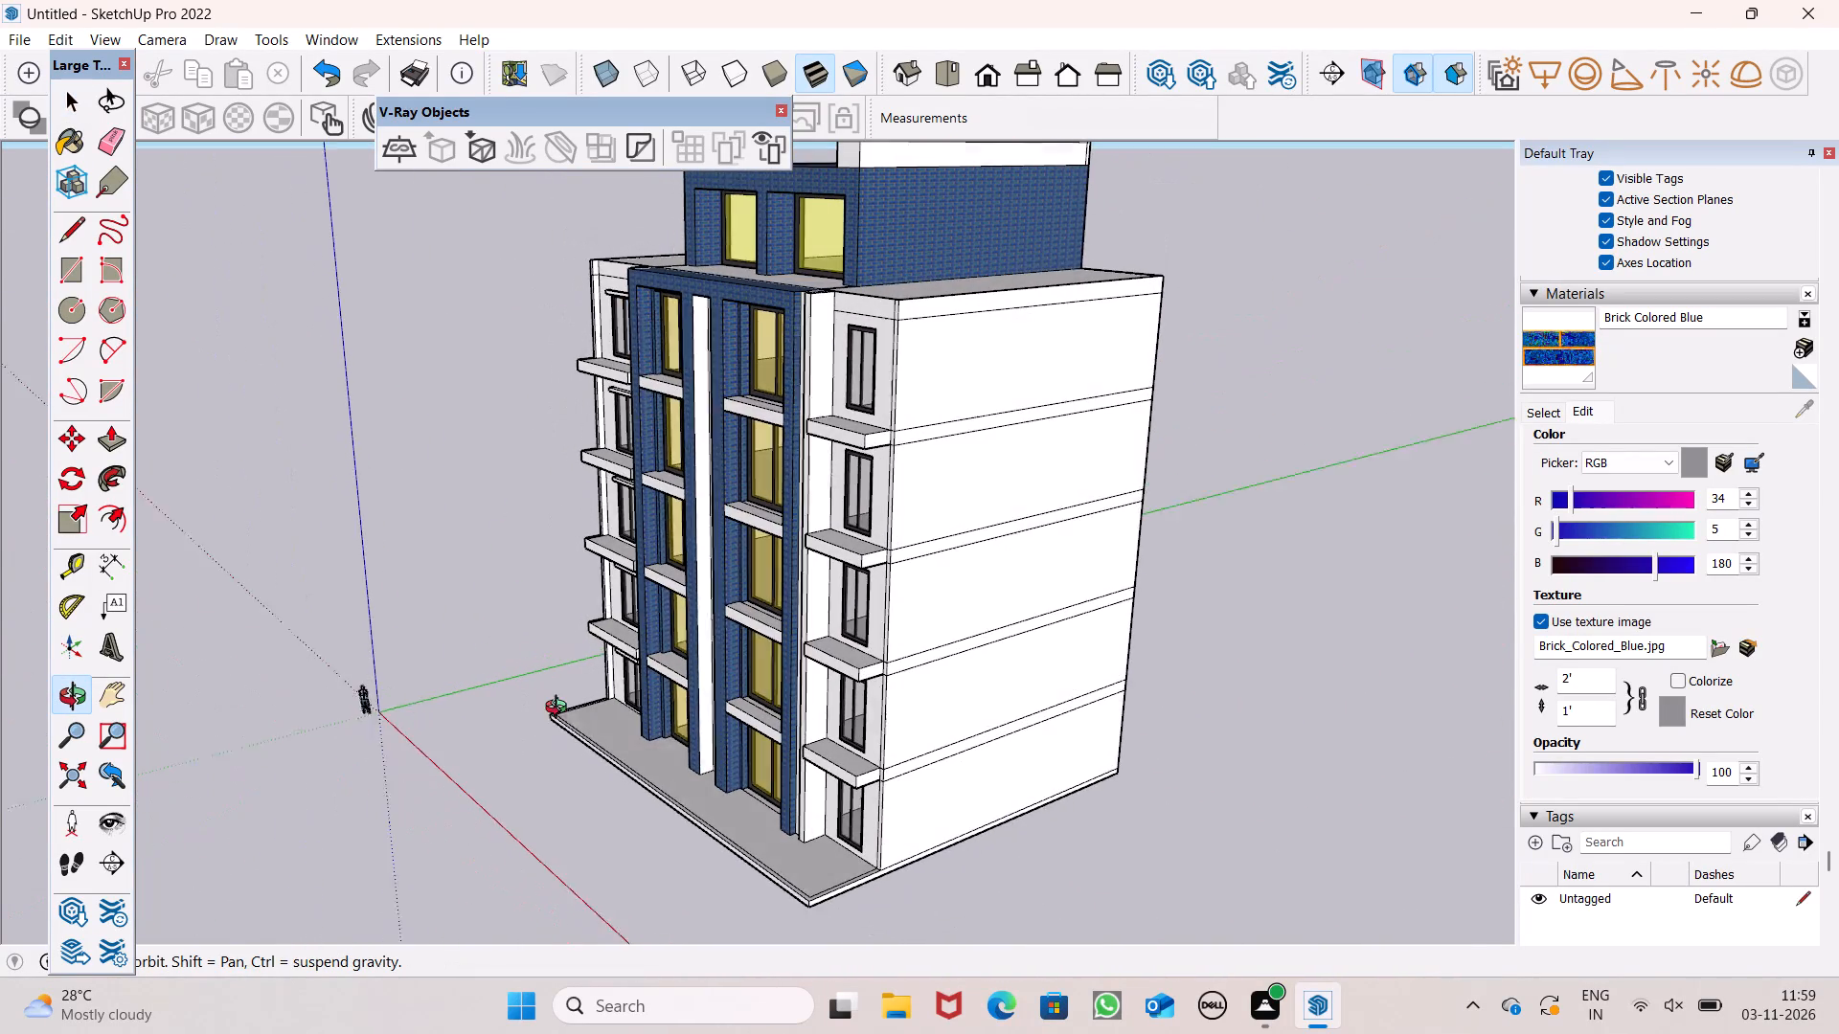
pyautogui.moveTo(560, 709); pyautogui.dragTo(593, 858, button='middle')
pyautogui.scroll(7, 577, 644)
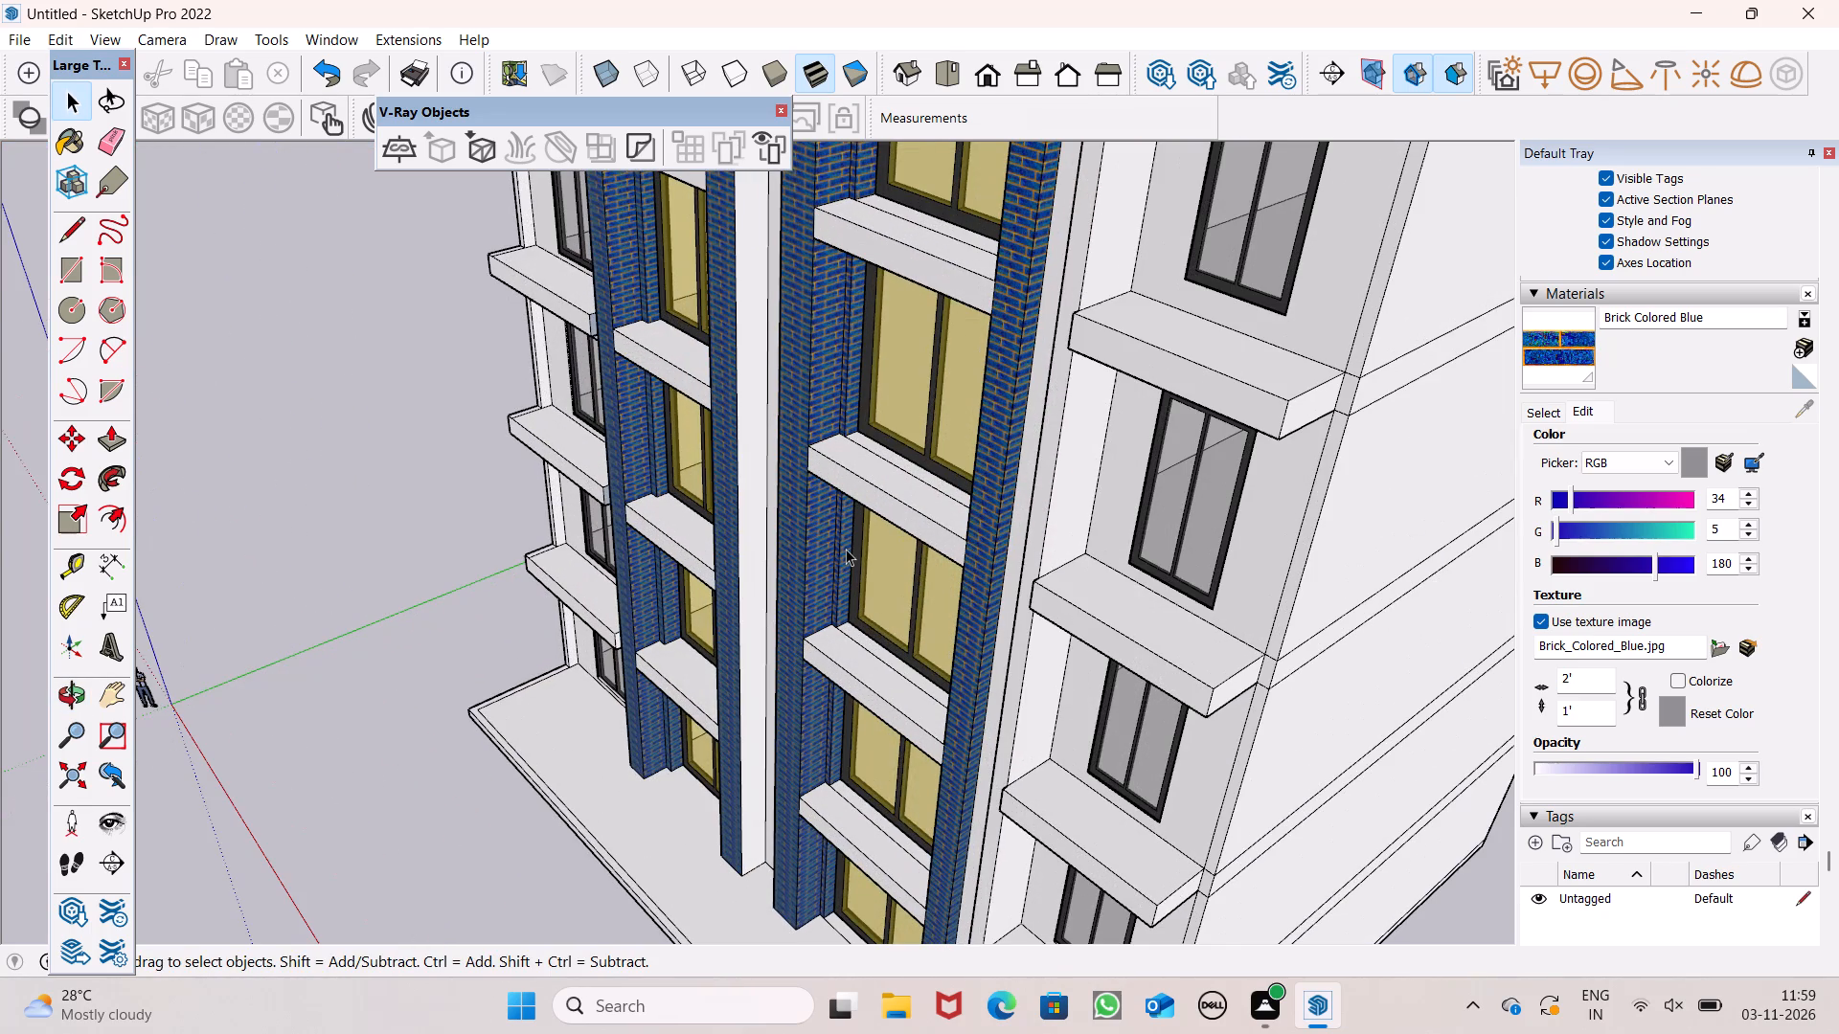
pyautogui.scroll(-1, 859, 576)
pyautogui.moveTo(1005, 677); pyautogui.dragTo(865, 594, button='middle')
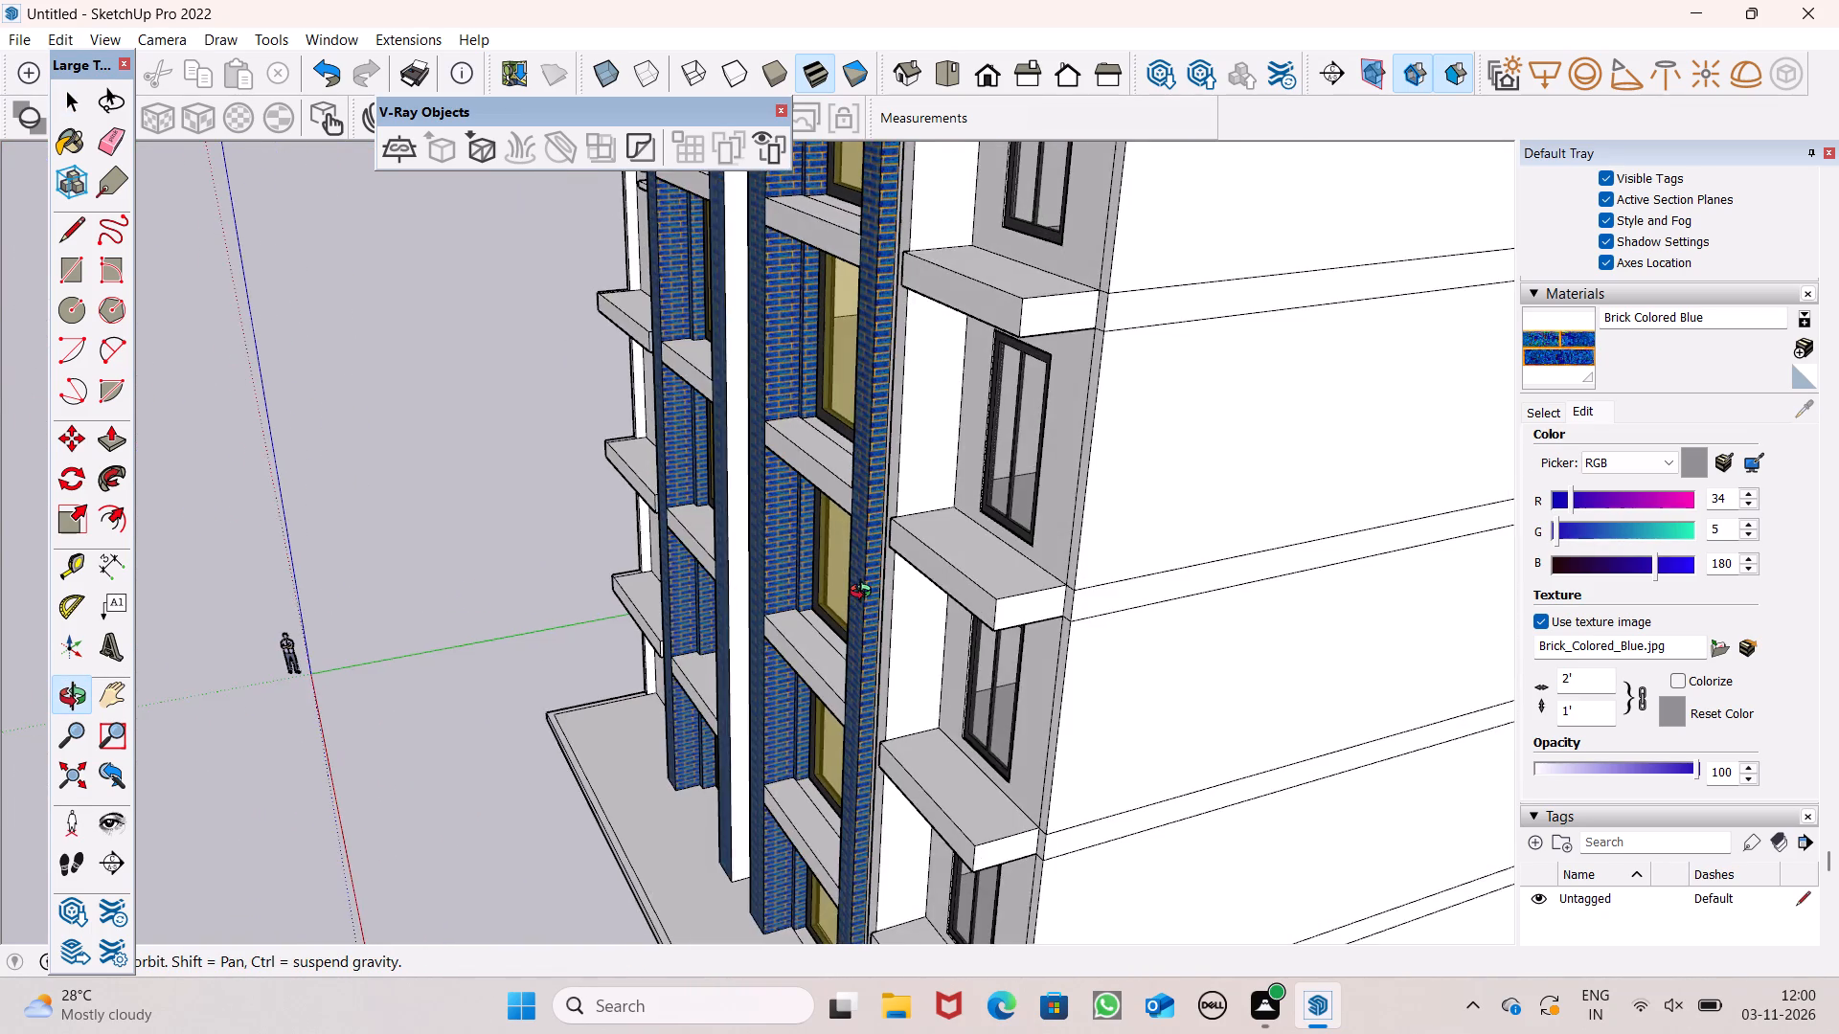
pyautogui.moveTo(865, 594); pyautogui.dragTo(1468, 741, button='middle')
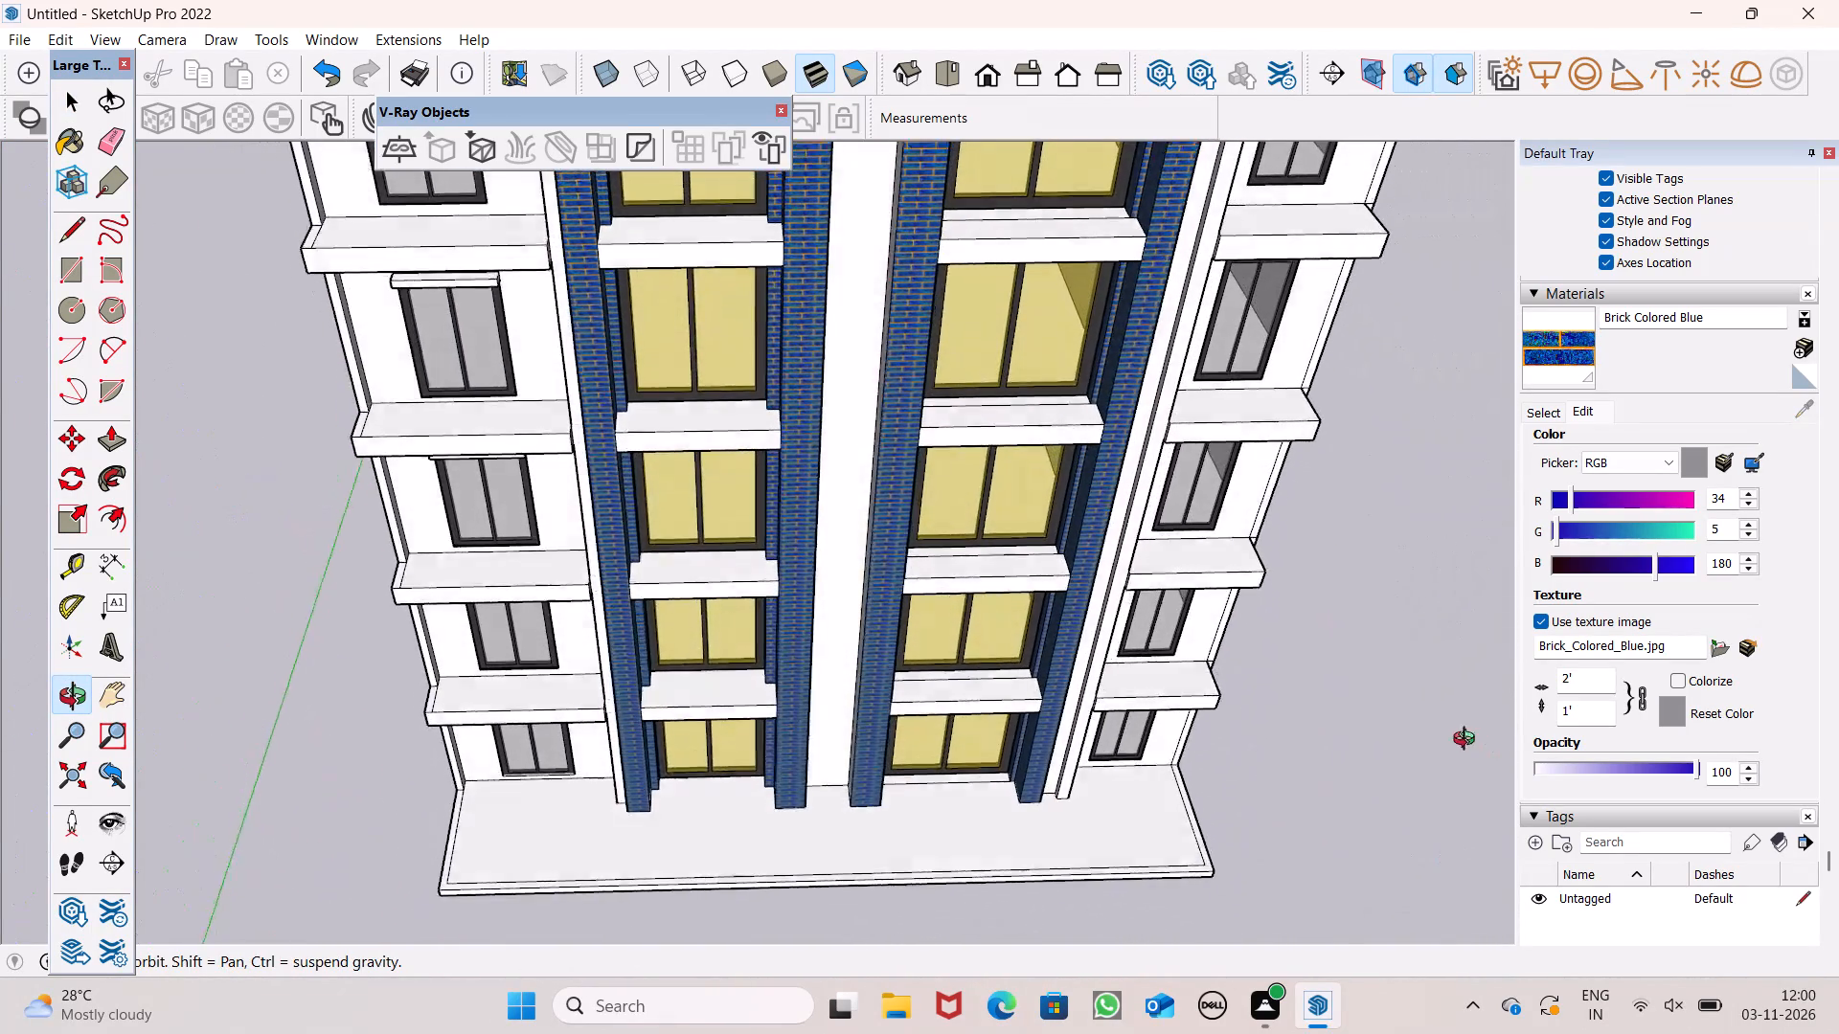
pyautogui.moveTo(1468, 741); pyautogui.dragTo(1442, 719, button='middle')
# Paint the front face of the recessed vertical strip between the two central bays with Rough Square Concrete Block.
pyautogui.click(1556, 420)
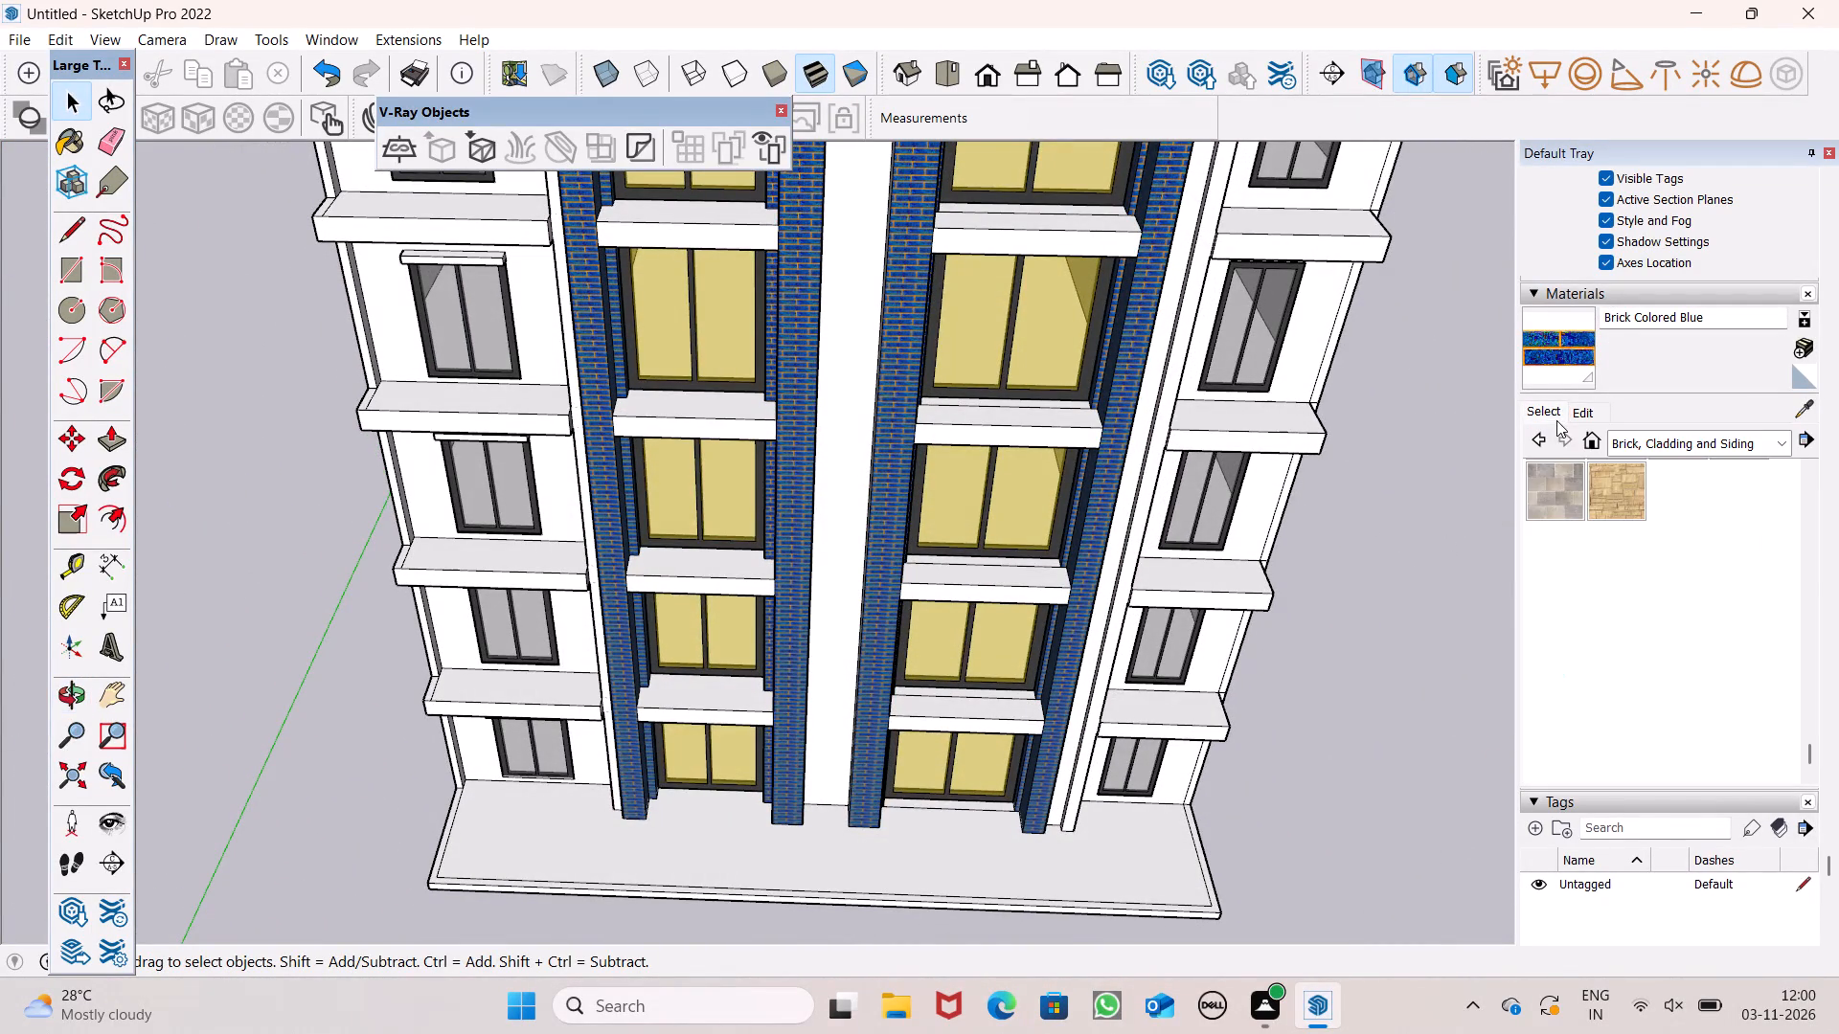
pyautogui.scroll(1, 1594, 511)
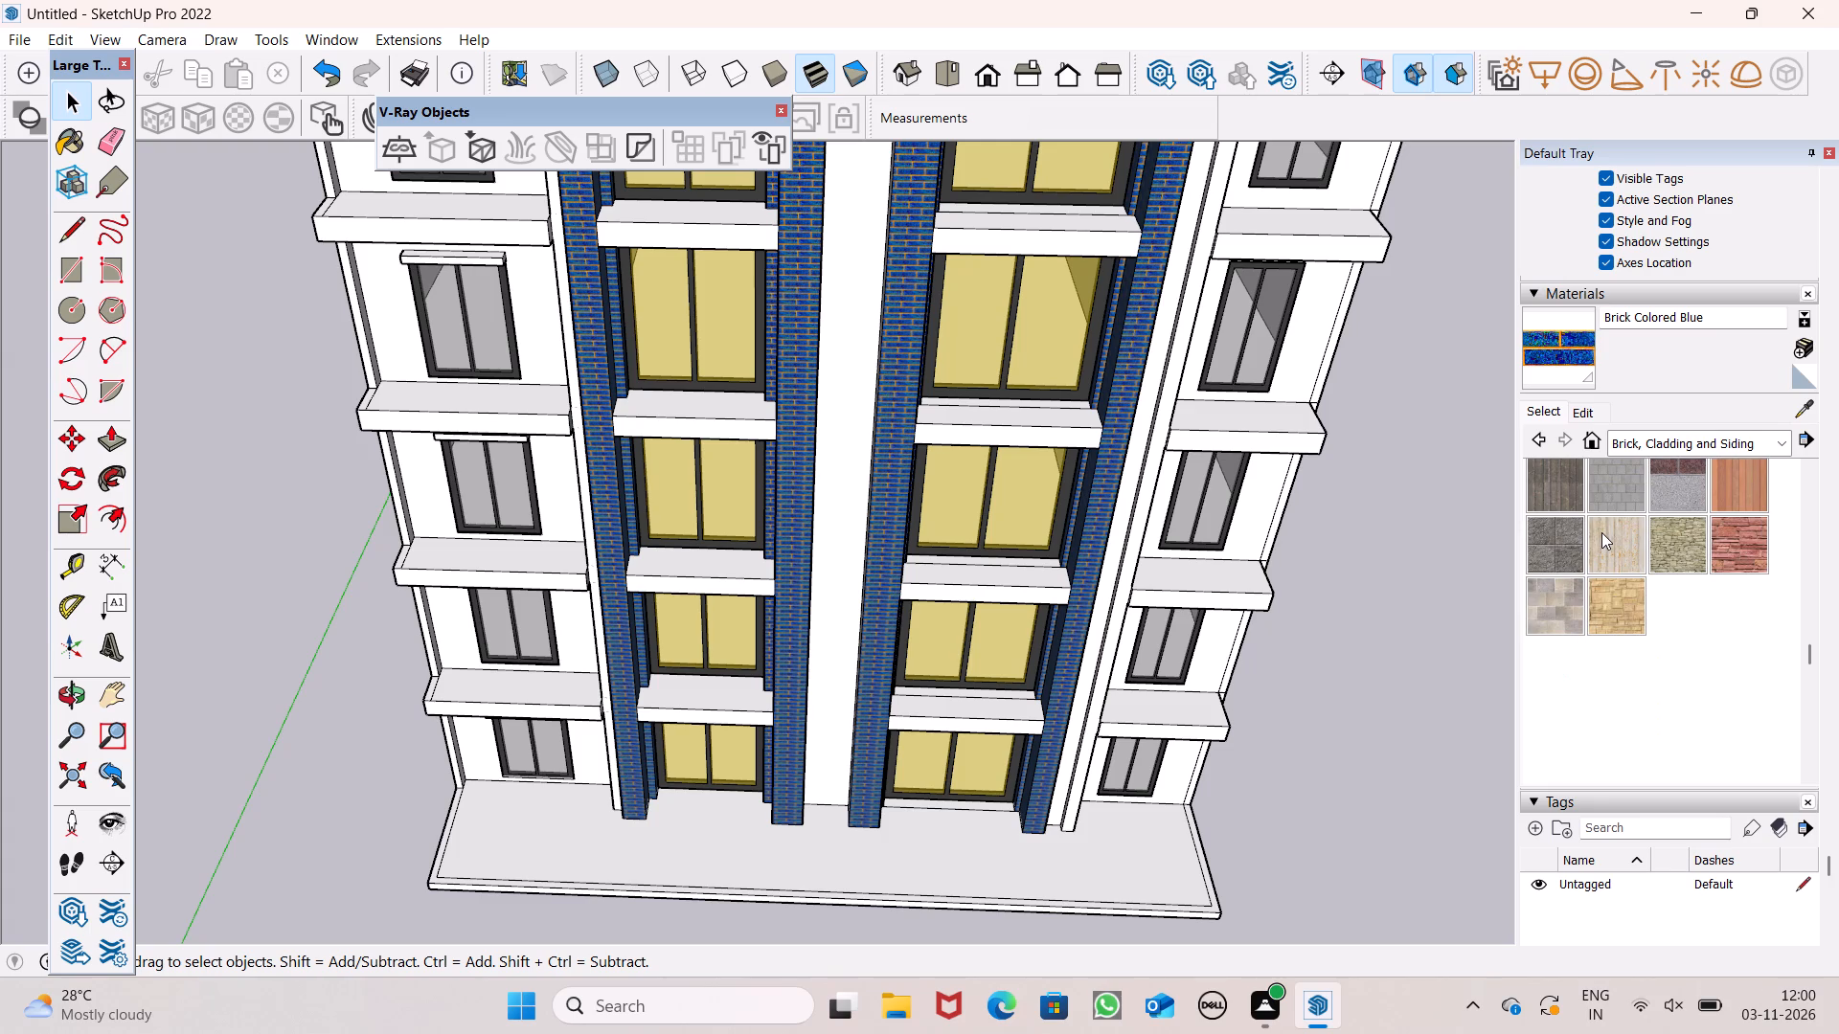
pyautogui.scroll(2, 1632, 540)
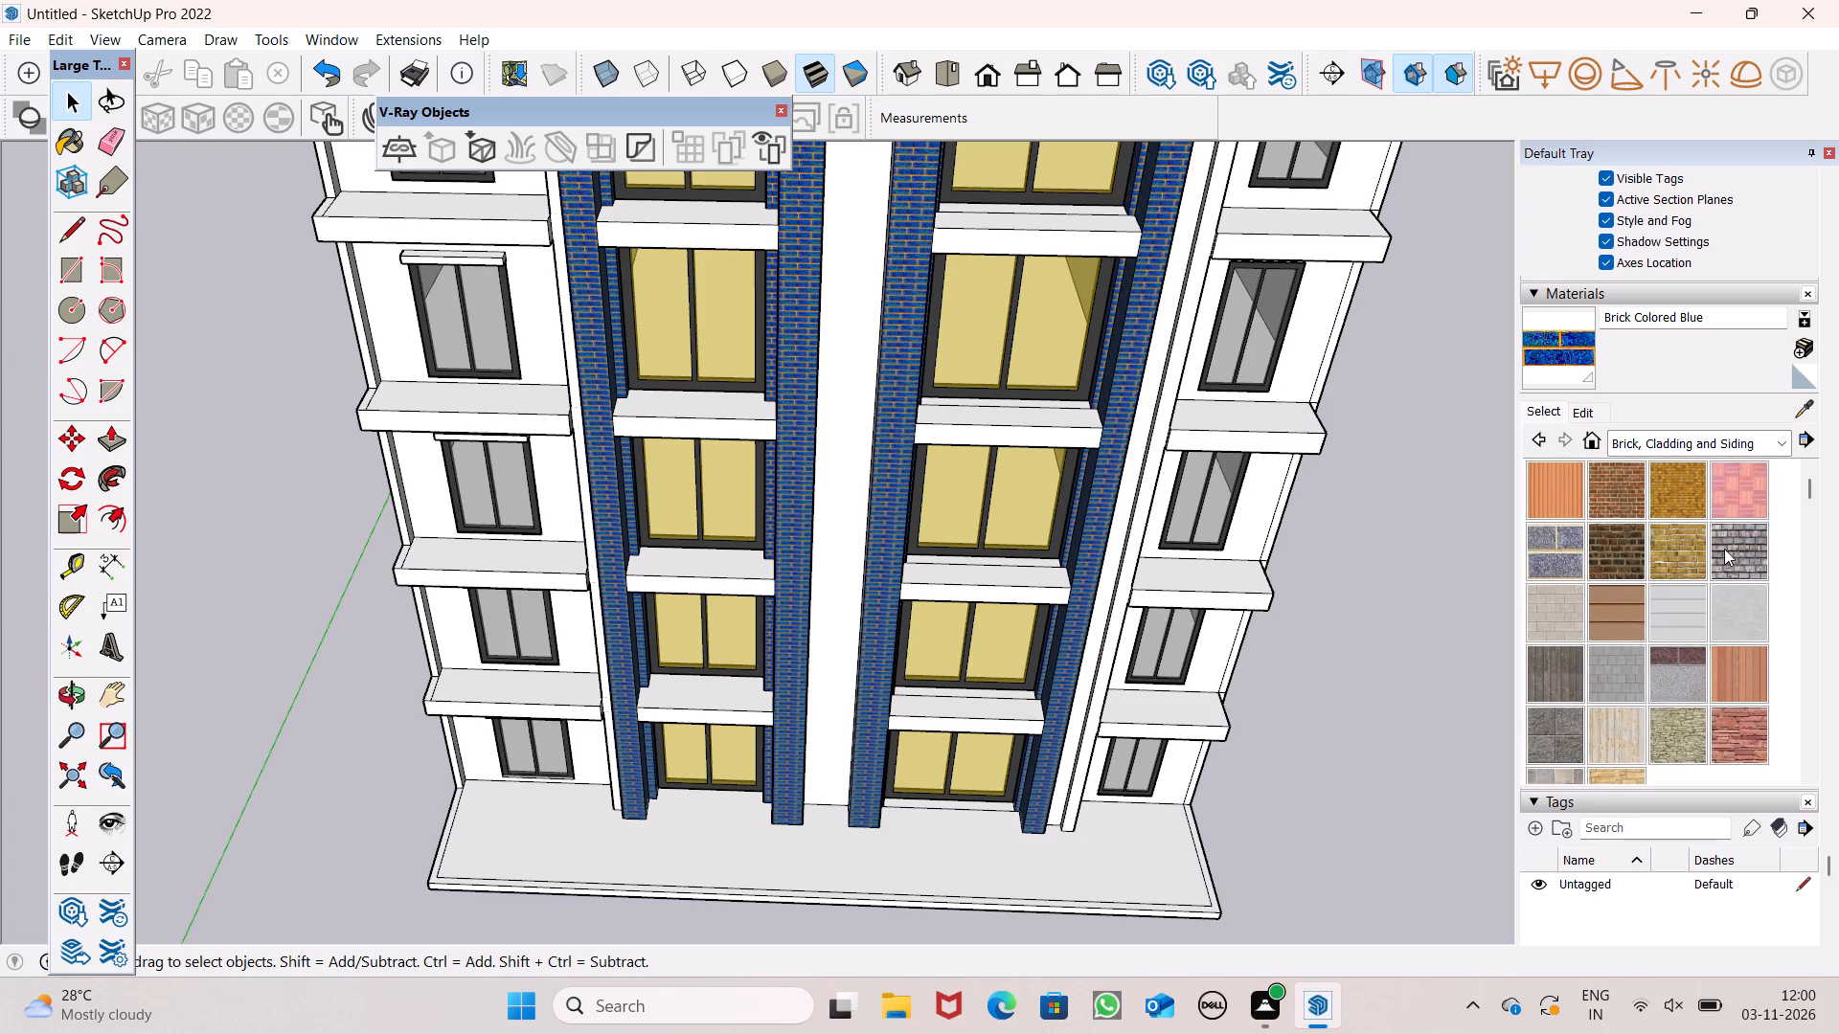
pyautogui.scroll(1, 1745, 606)
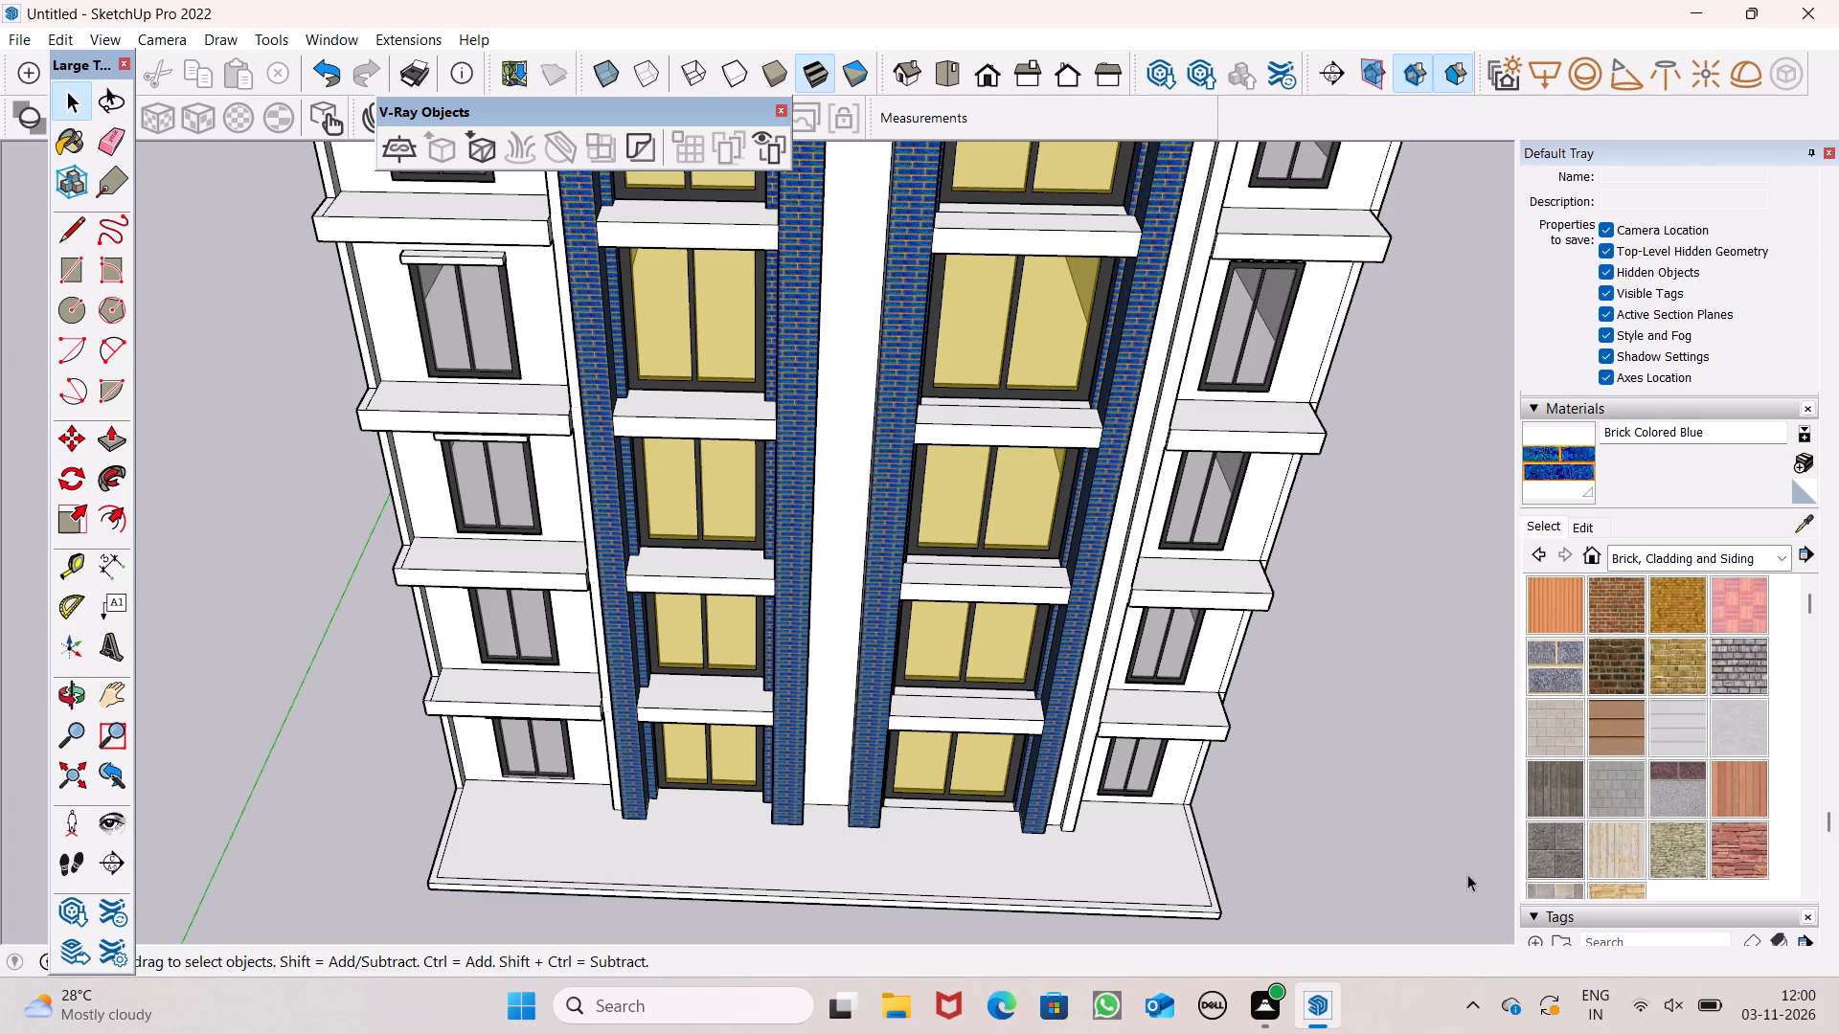
pyautogui.click(1562, 852)
pyautogui.scroll(2, 875, 568)
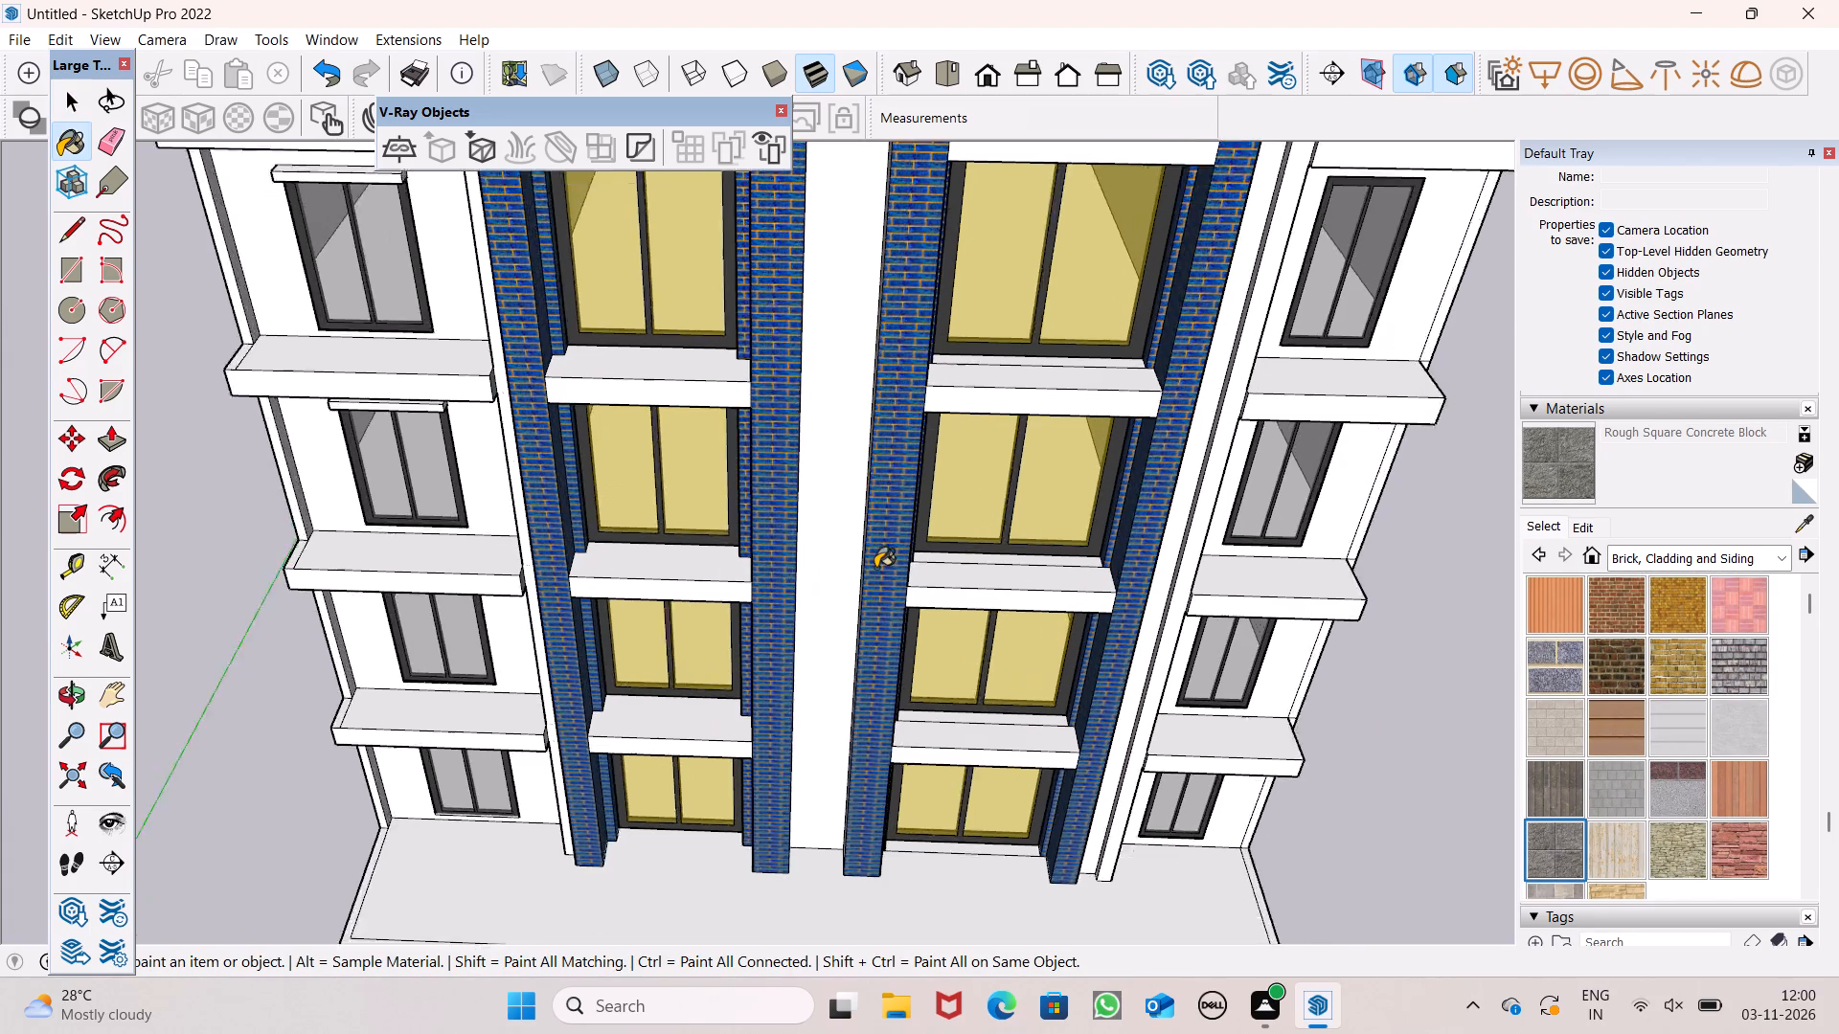
pyautogui.scroll(3, 875, 568)
pyautogui.click(793, 559)
# Paint both side faces of the central recessed strip with the same Rough Square Concrete Block.
pyautogui.moveTo(840, 616); pyautogui.dragTo(638, 479, button='middle')
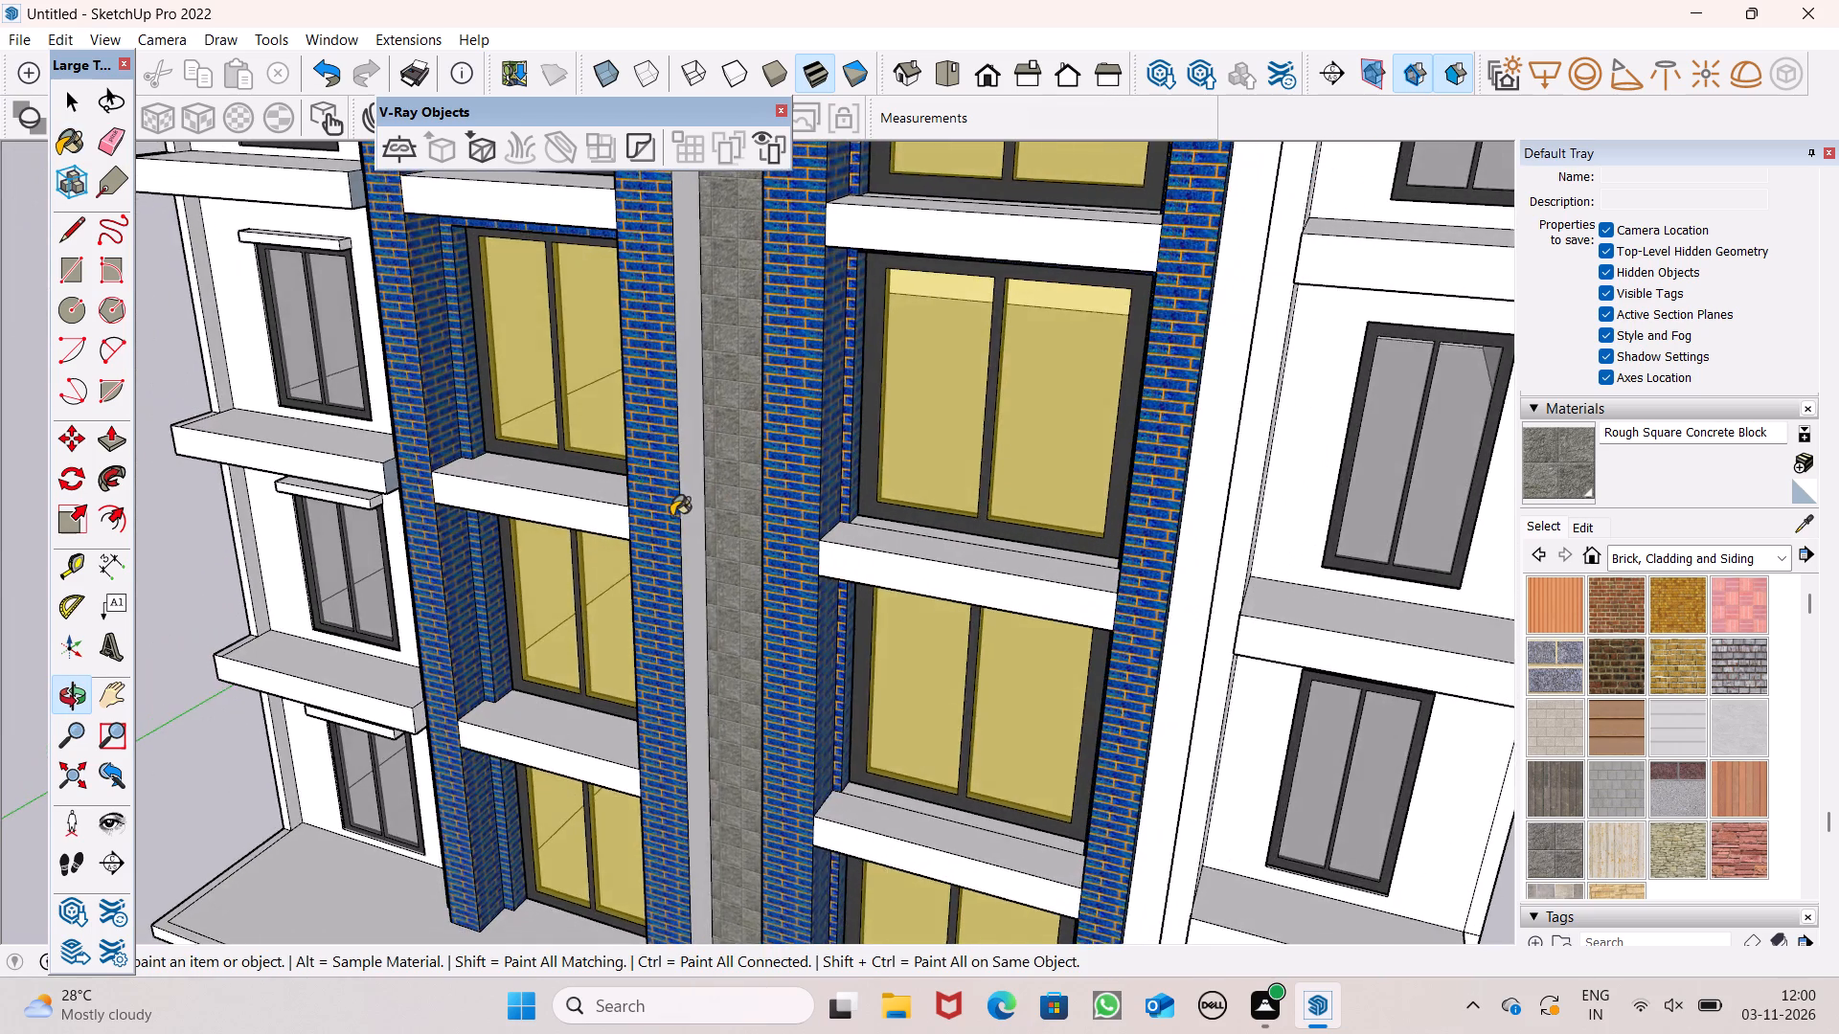
pyautogui.scroll(6, 673, 520)
pyautogui.click(684, 527)
pyautogui.moveTo(685, 548); pyautogui.dragTo(1176, 721, button='middle')
pyautogui.scroll(1, 1176, 721)
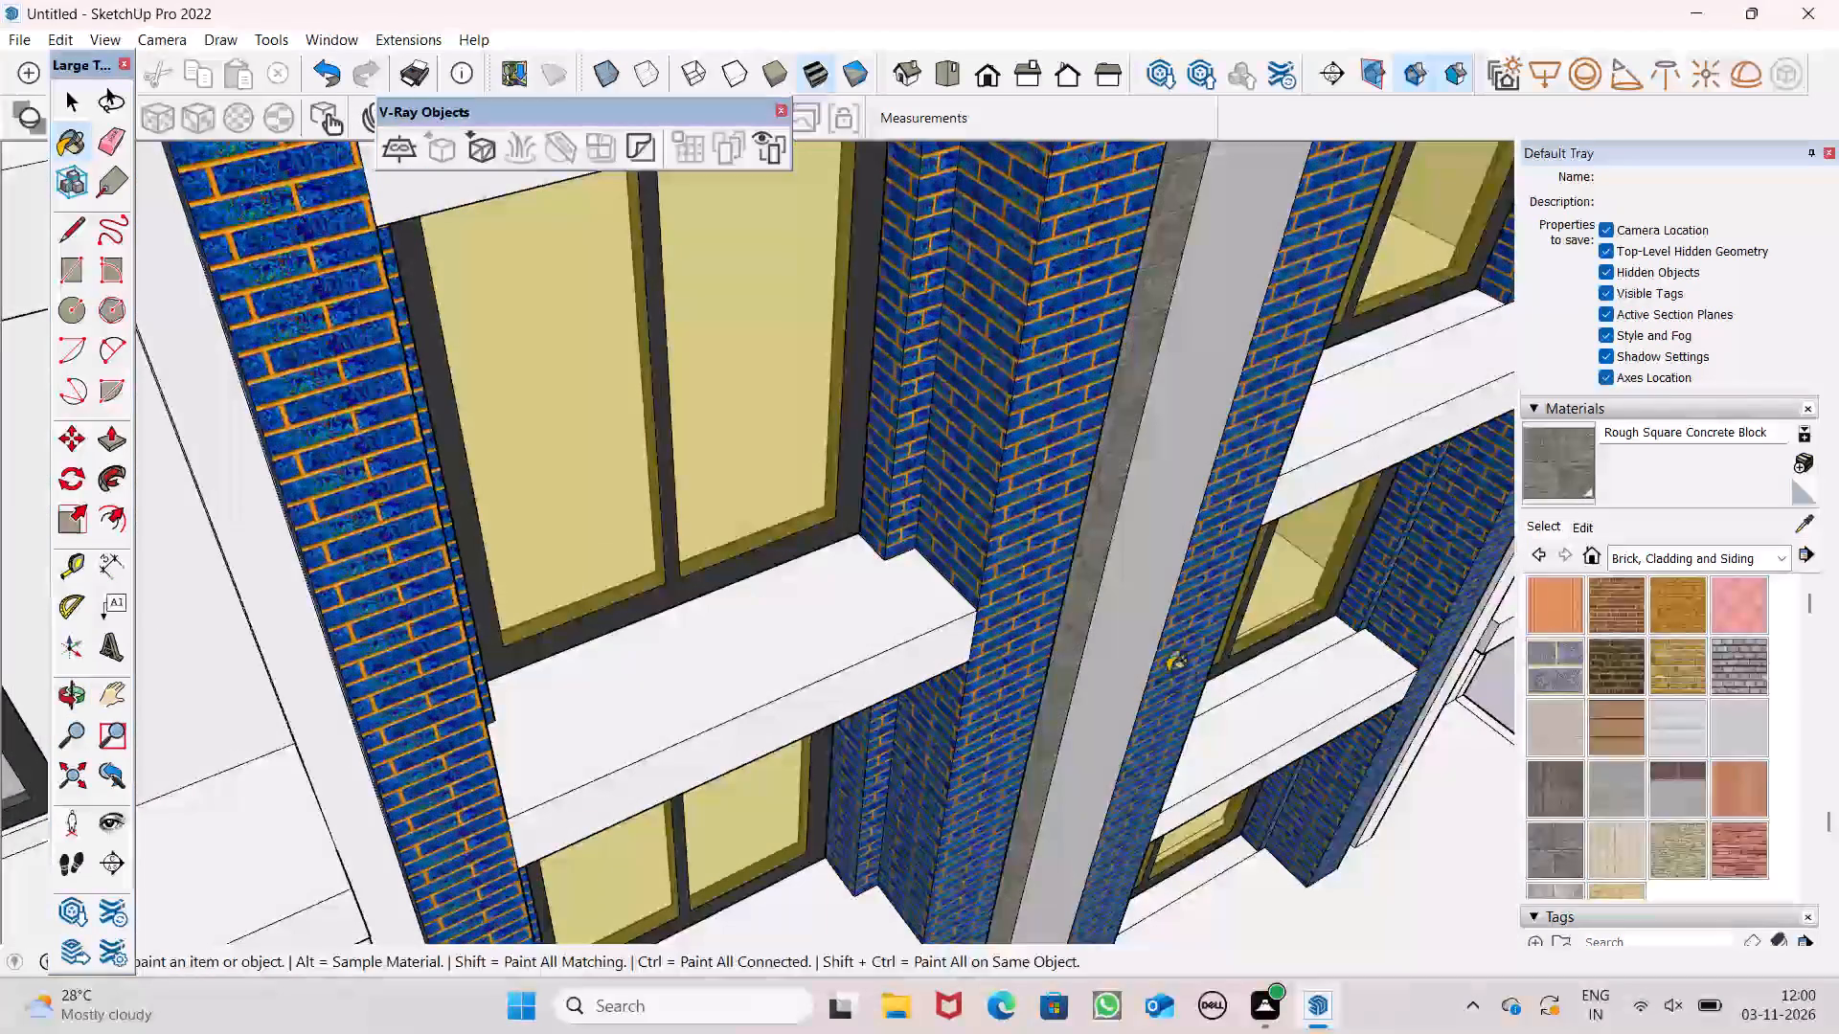
pyautogui.click(1138, 638)
# Paint the underside at the top of the central recess with Rough Square Concrete Block.
pyautogui.scroll(-5, 1033, 645)
pyautogui.moveTo(1056, 679); pyautogui.dragTo(818, 510, button='middle')
pyautogui.scroll(1, 835, 529)
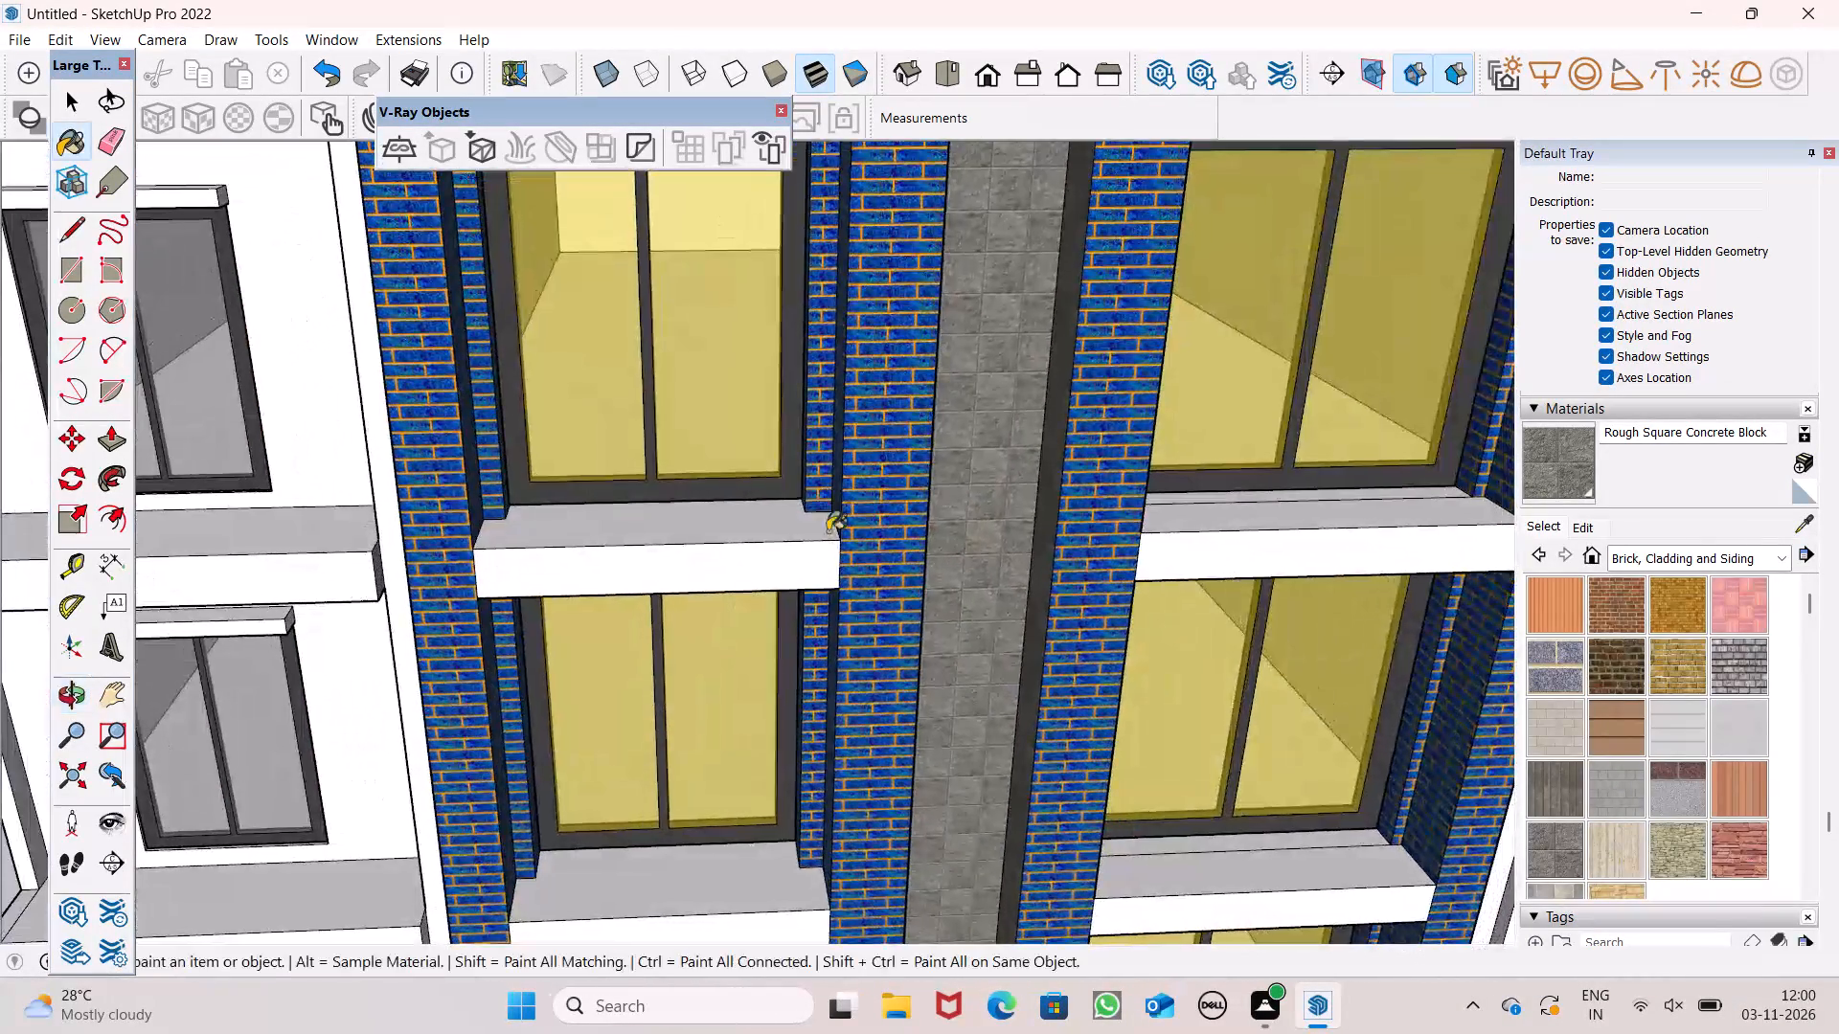
pyautogui.scroll(-4, 993, 701)
pyautogui.moveTo(1015, 702); pyautogui.dragTo(760, 618, button='middle')
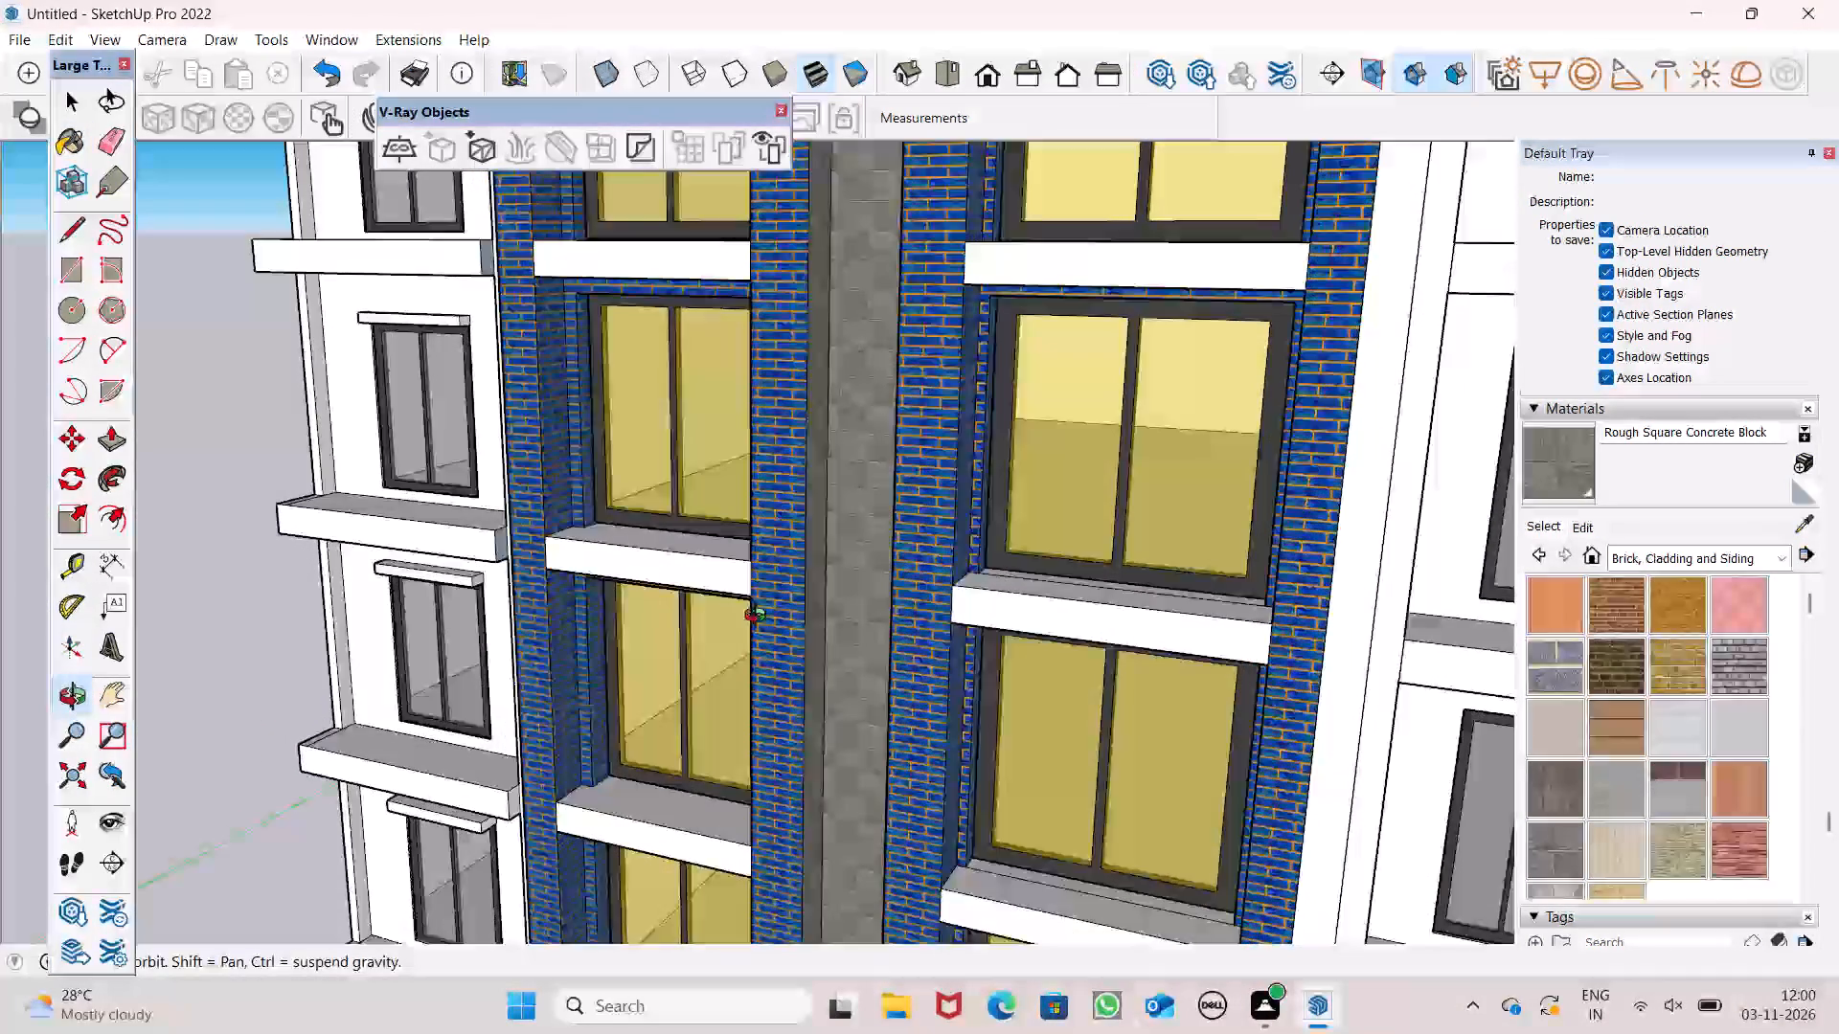
pyautogui.moveTo(760, 618); pyautogui.dragTo(1125, 710, button='middle')
pyautogui.scroll(1, 1125, 710)
pyautogui.scroll(-5, 1006, 643)
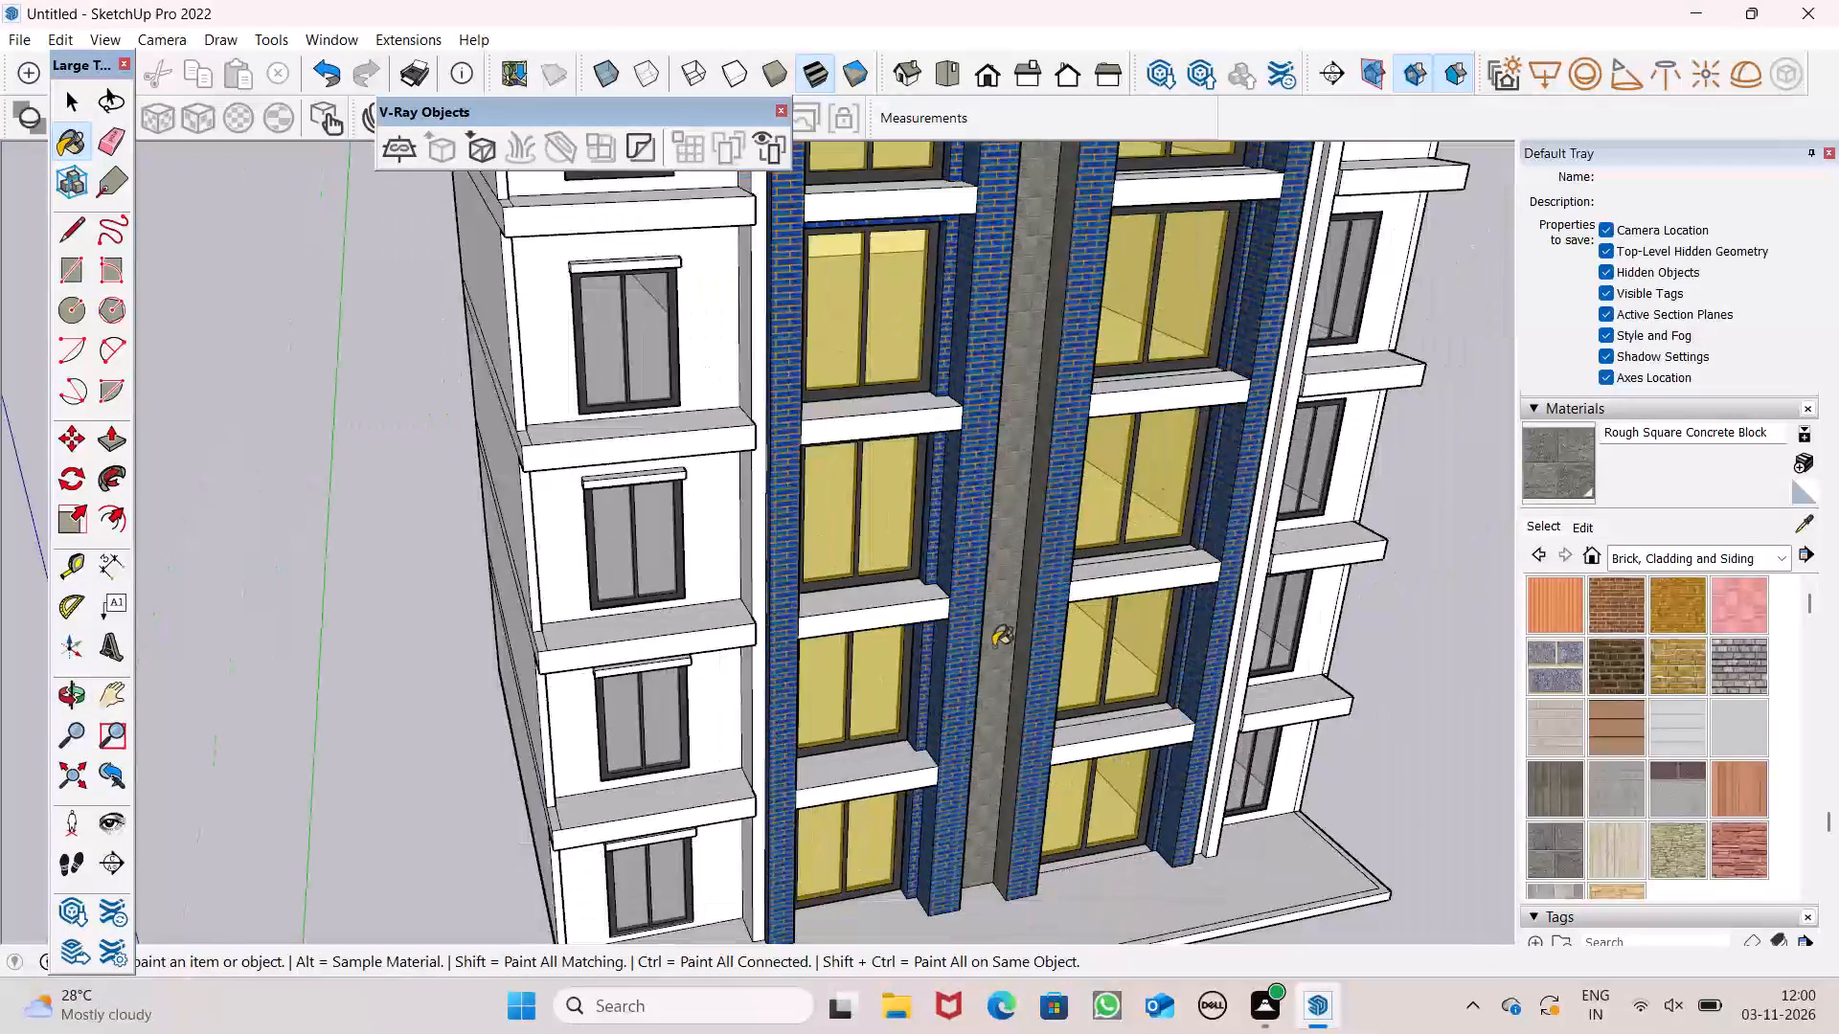
pyautogui.scroll(-6, 993, 646)
pyautogui.moveTo(994, 652); pyautogui.dragTo(807, 268, button='middle')
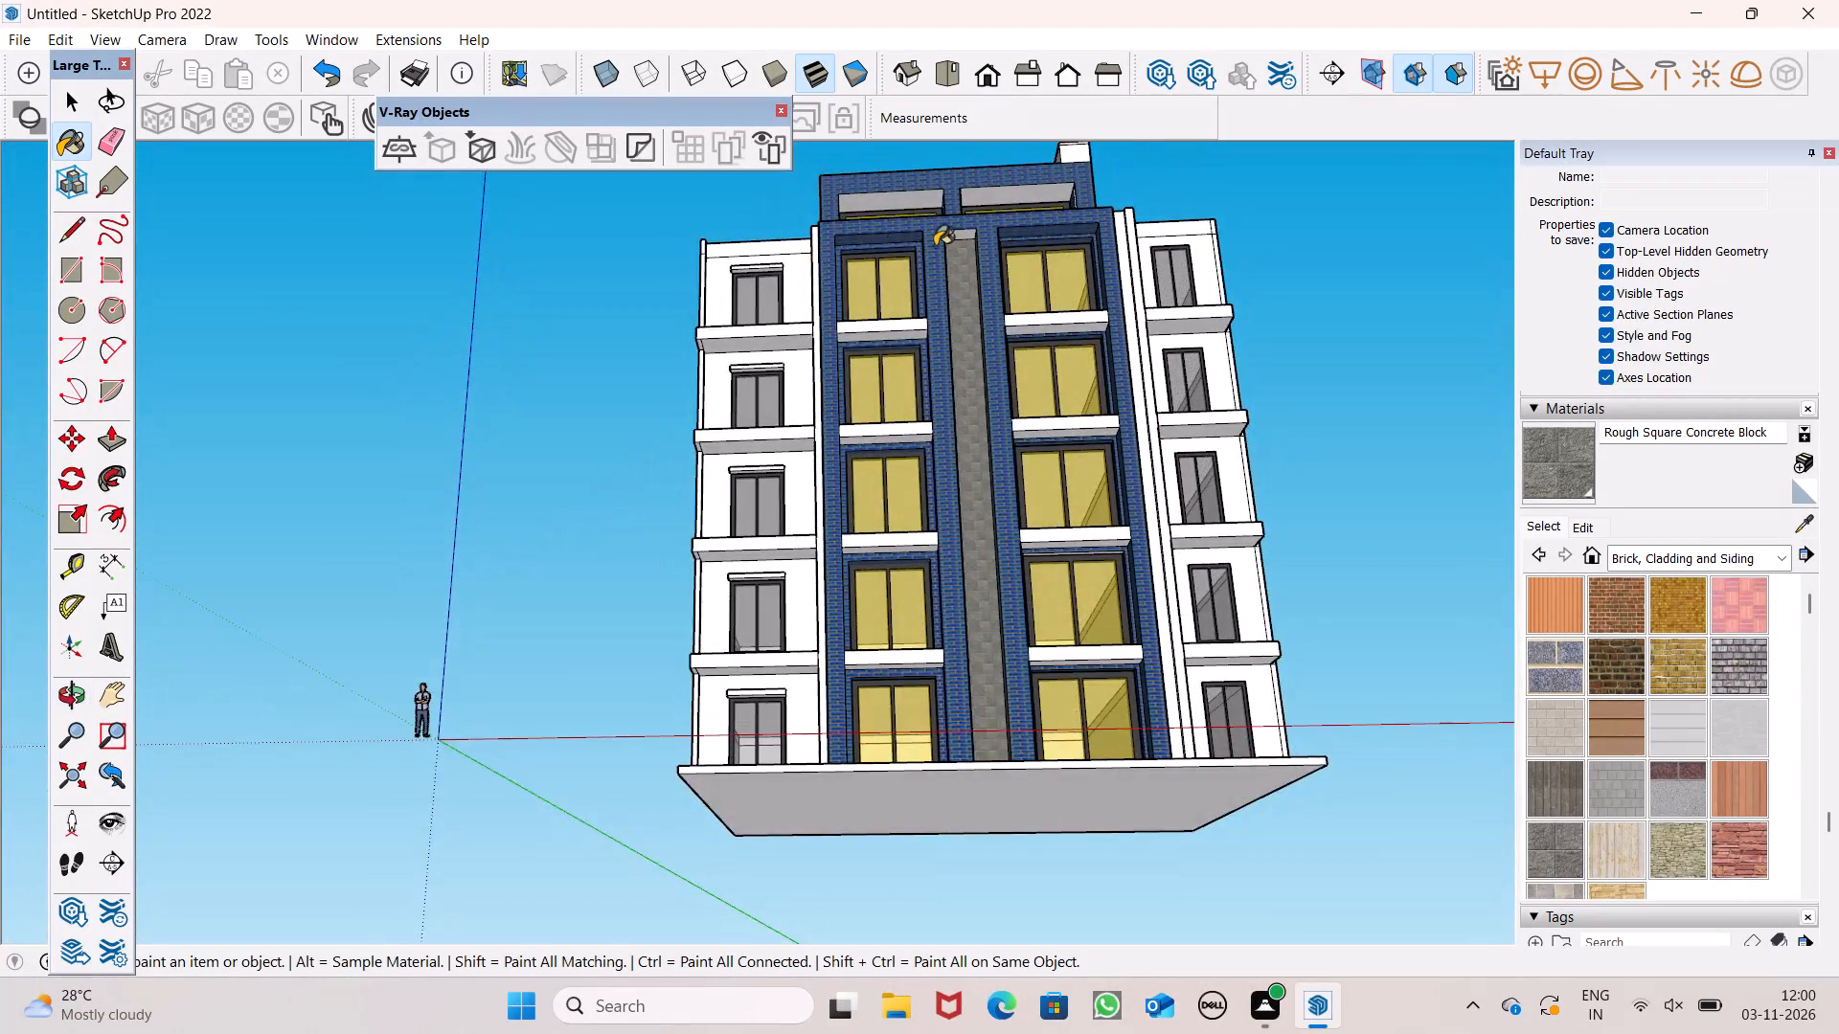
pyautogui.scroll(14, 936, 245)
pyautogui.click(979, 216)
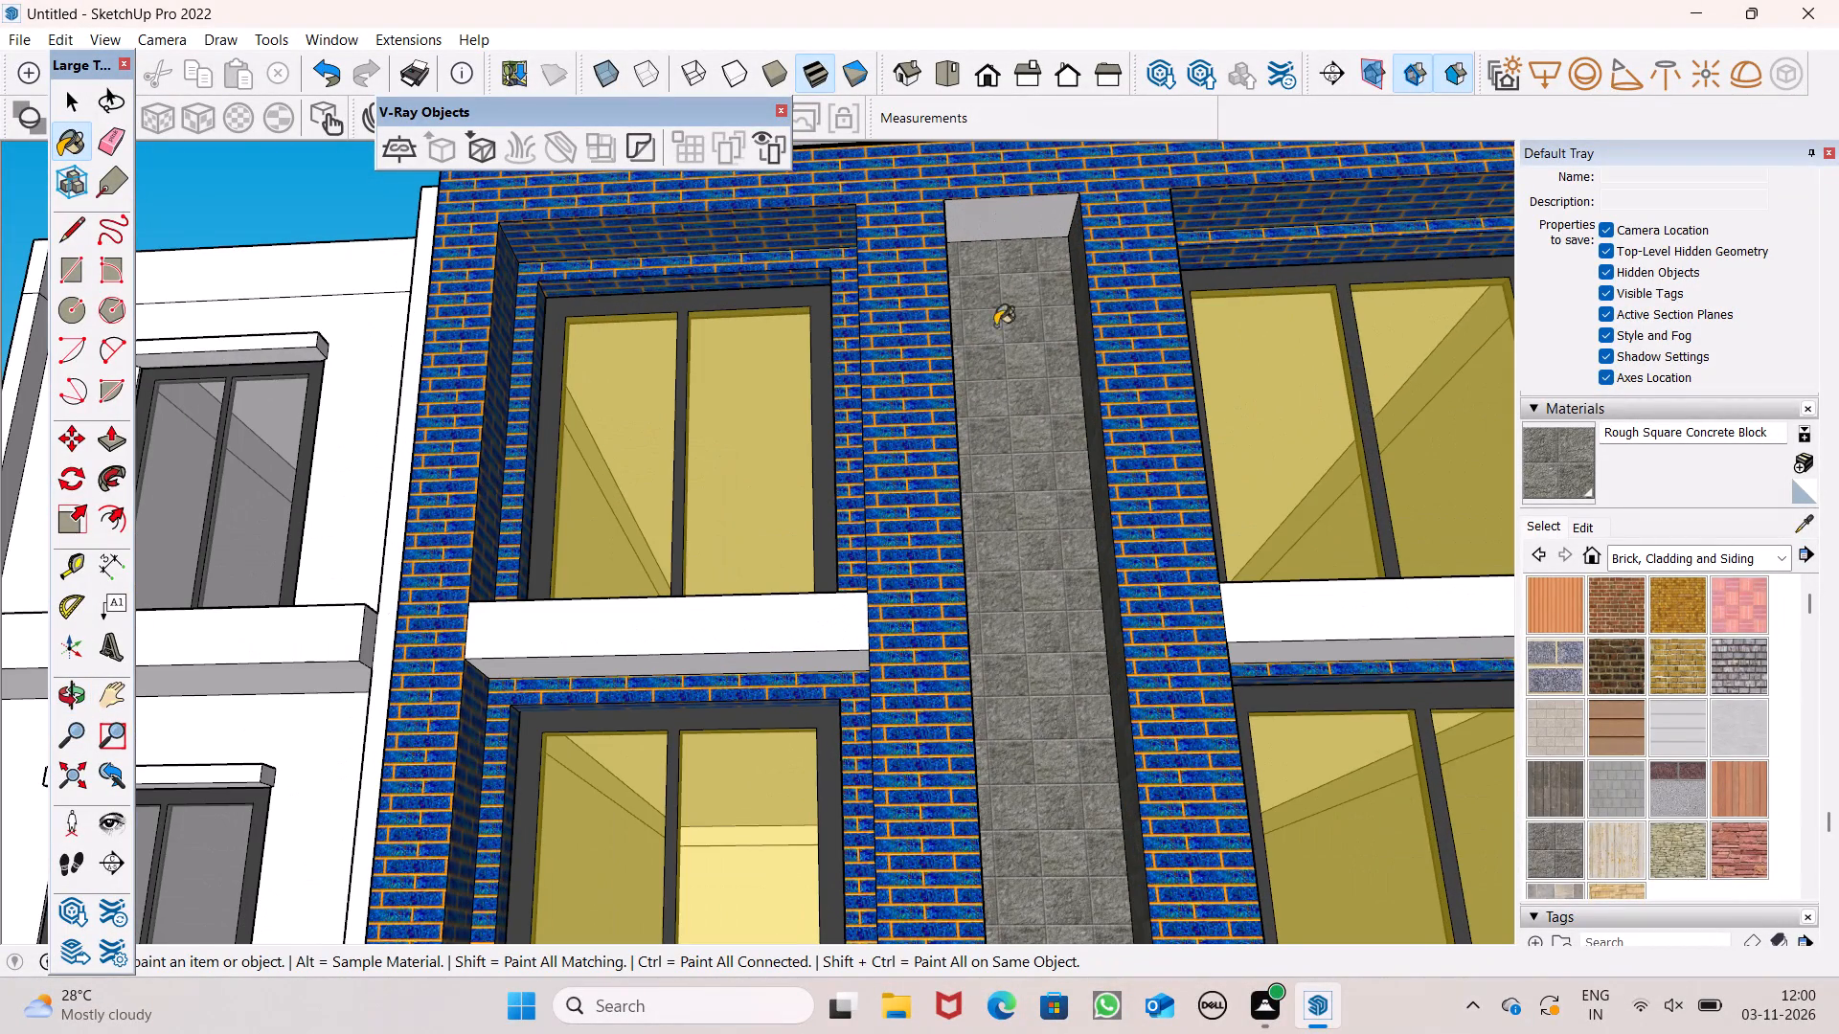
# Examine the blue brick and concrete block cladding over the whole building from the front, roof and side.
pyautogui.scroll(-3, 1014, 422)
pyautogui.moveTo(933, 509); pyautogui.dragTo(706, 600, button='middle')
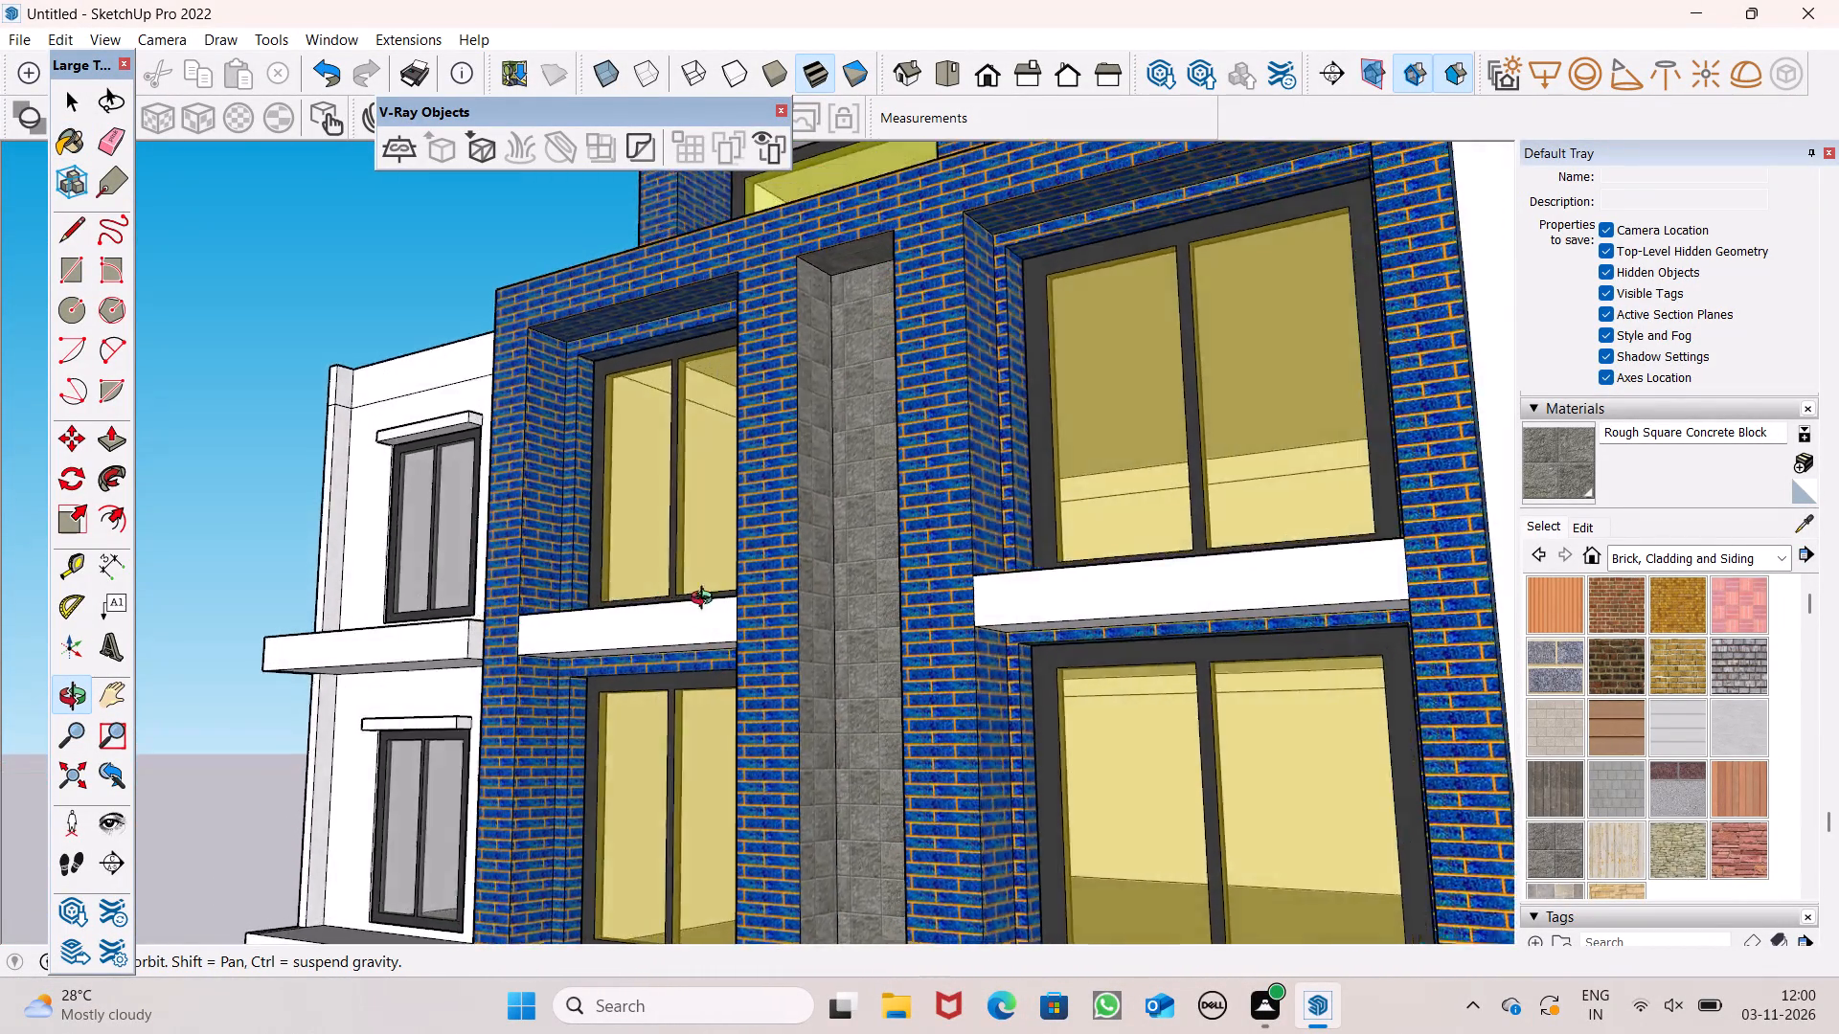
pyautogui.moveTo(706, 600); pyautogui.dragTo(912, 757, button='middle')
pyautogui.scroll(-6, 966, 383)
pyautogui.moveTo(1049, 599); pyautogui.dragTo(1071, 692, button='middle')
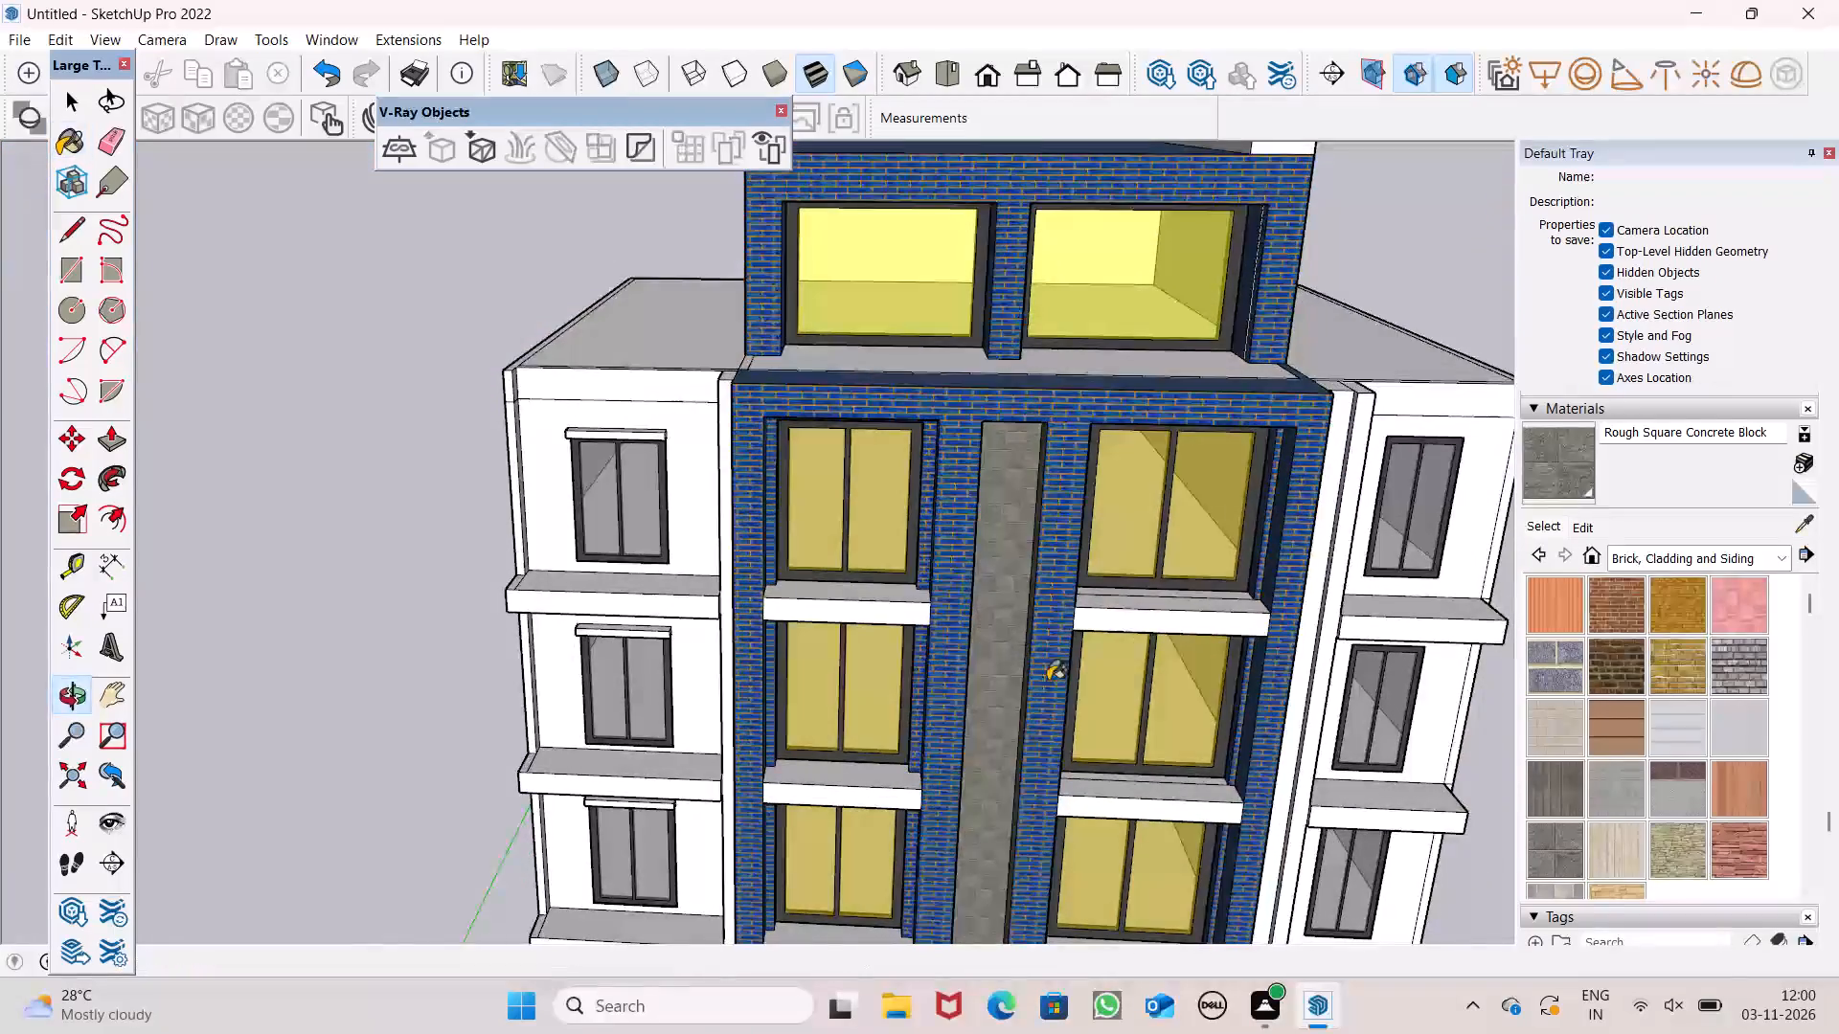
pyautogui.scroll(-5, 924, 476)
pyautogui.moveTo(948, 625); pyautogui.dragTo(970, 728, button='middle')
pyautogui.scroll(-4, 948, 642)
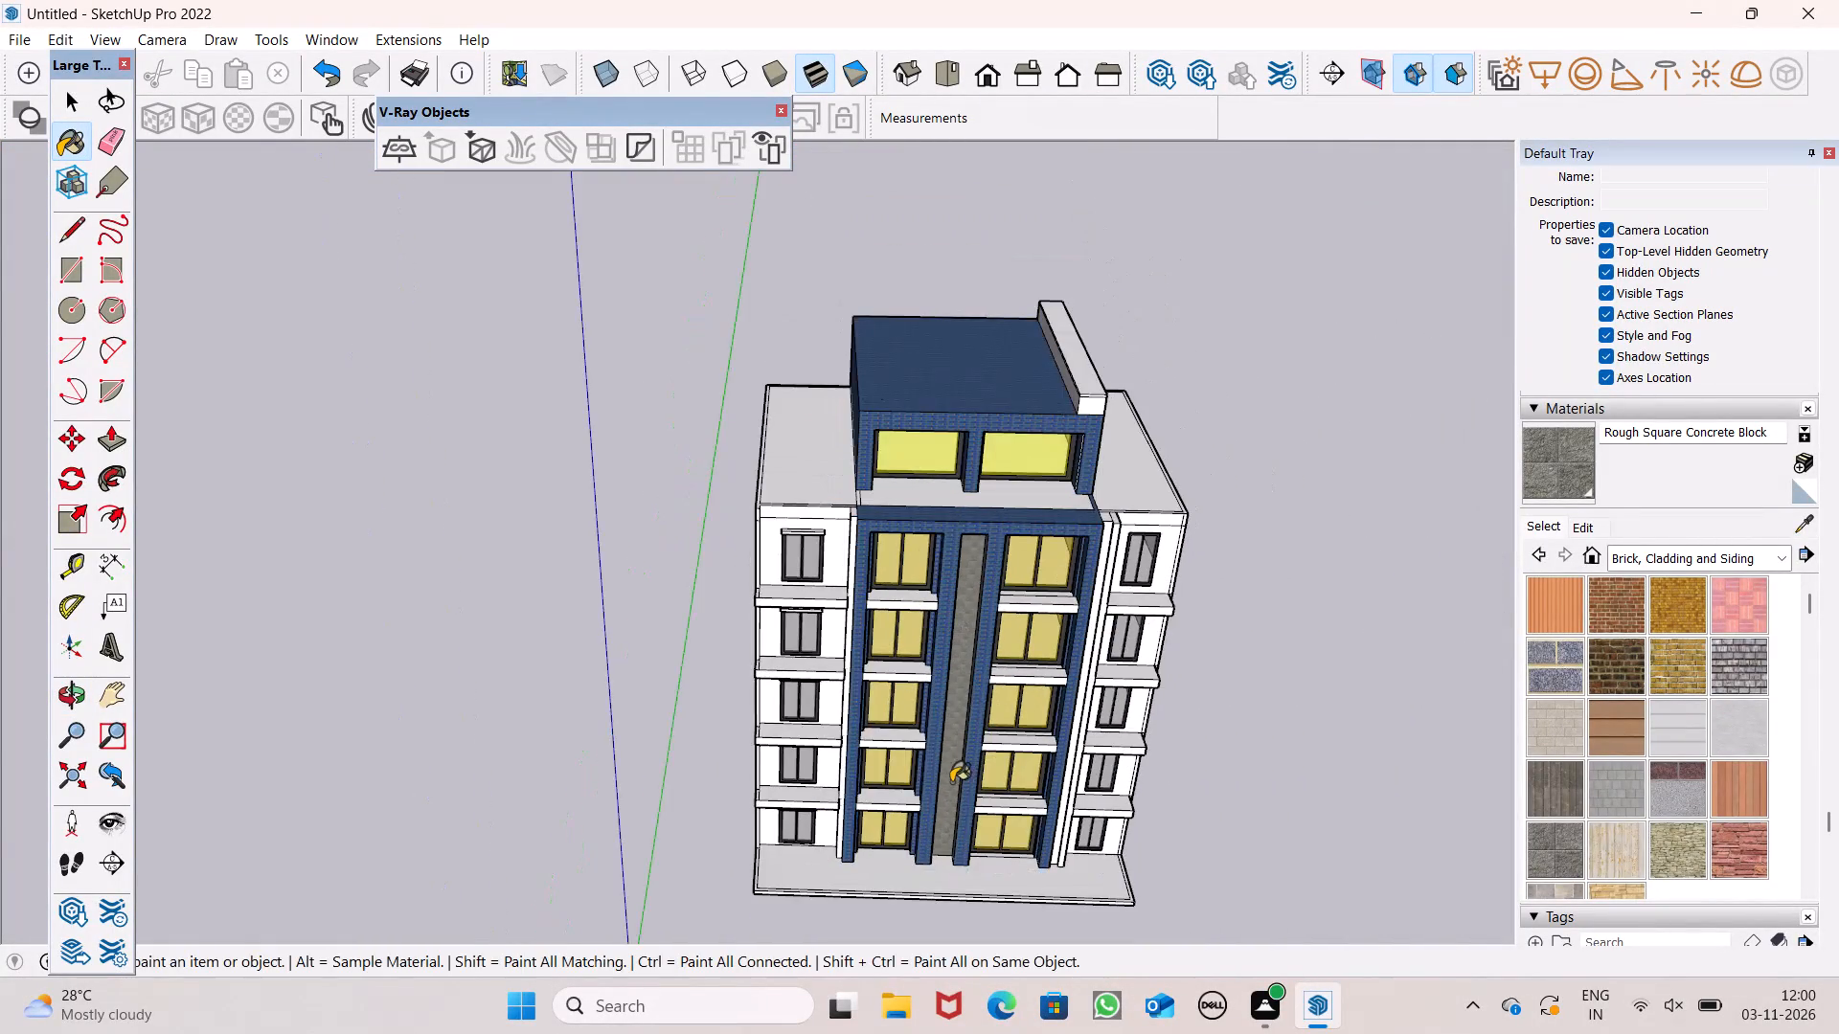
pyautogui.moveTo(949, 782); pyautogui.dragTo(991, 552, button='middle')
pyautogui.scroll(2, 1060, 552)
pyautogui.moveTo(1078, 584); pyautogui.dragTo(1059, 609, button='middle')
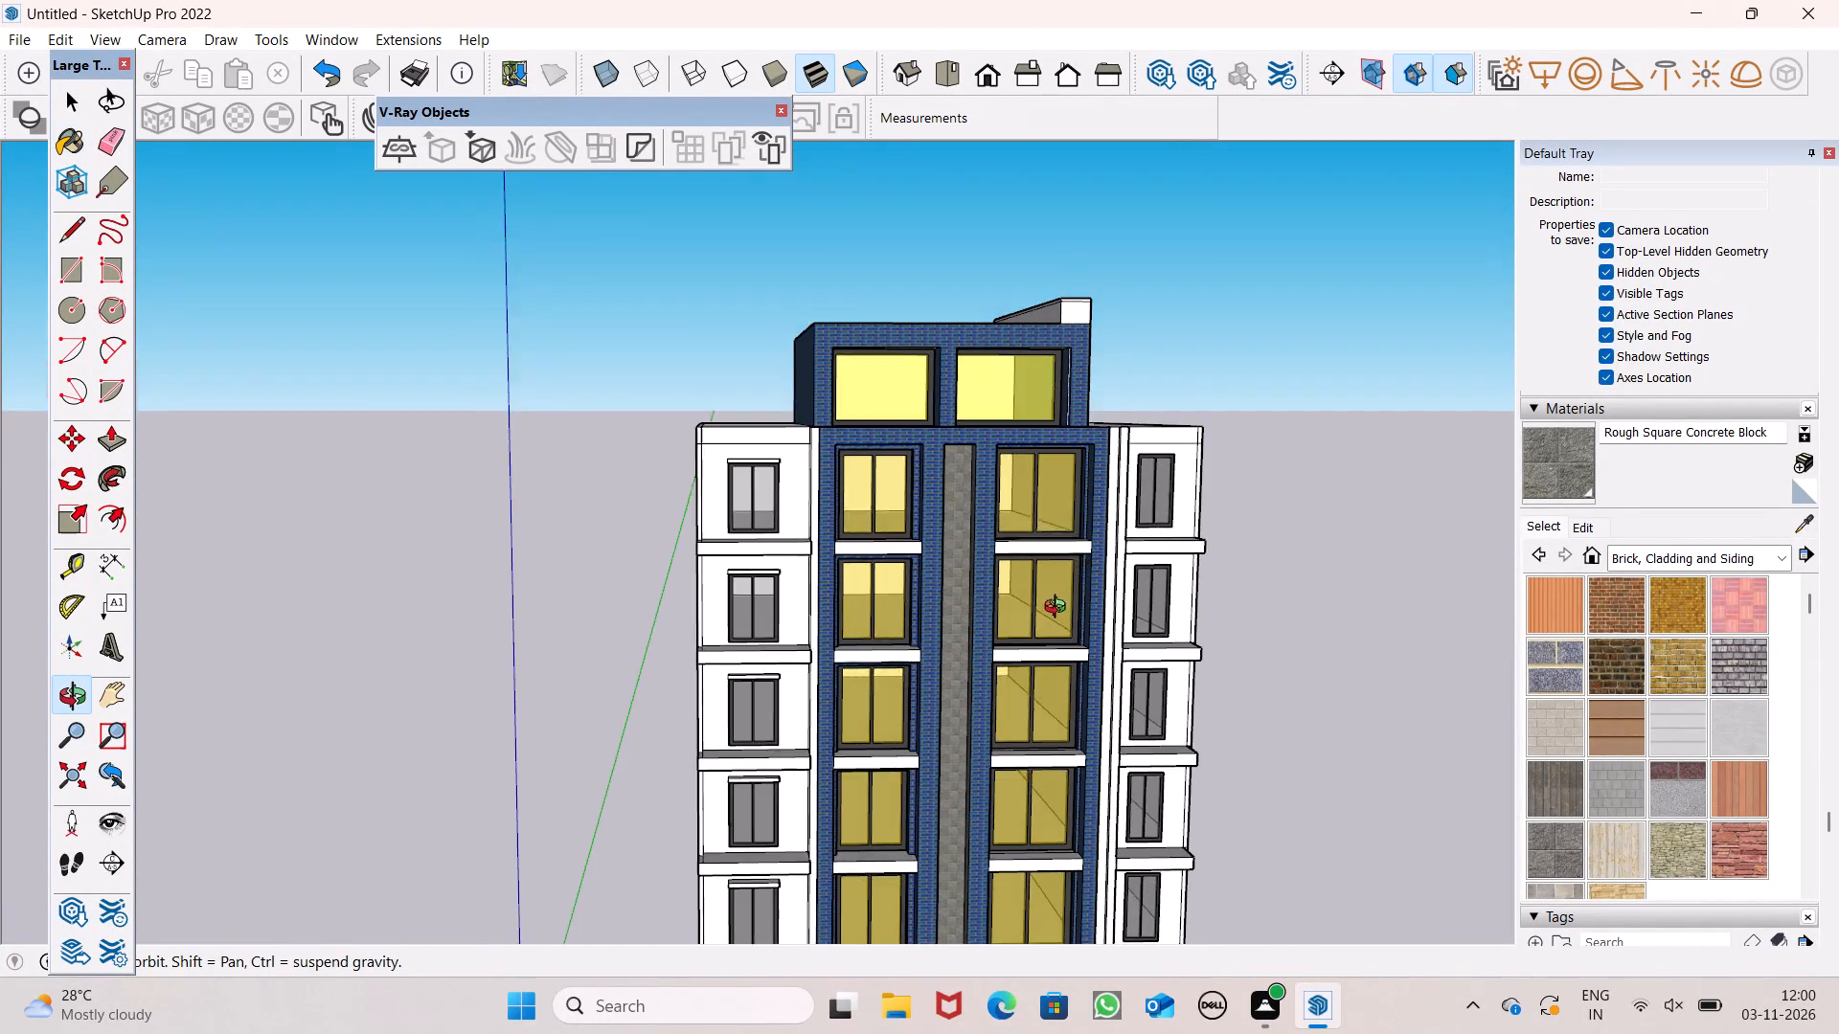
pyautogui.moveTo(1059, 609); pyautogui.dragTo(1022, 629, button='middle')
pyautogui.scroll(-3, 871, 533)
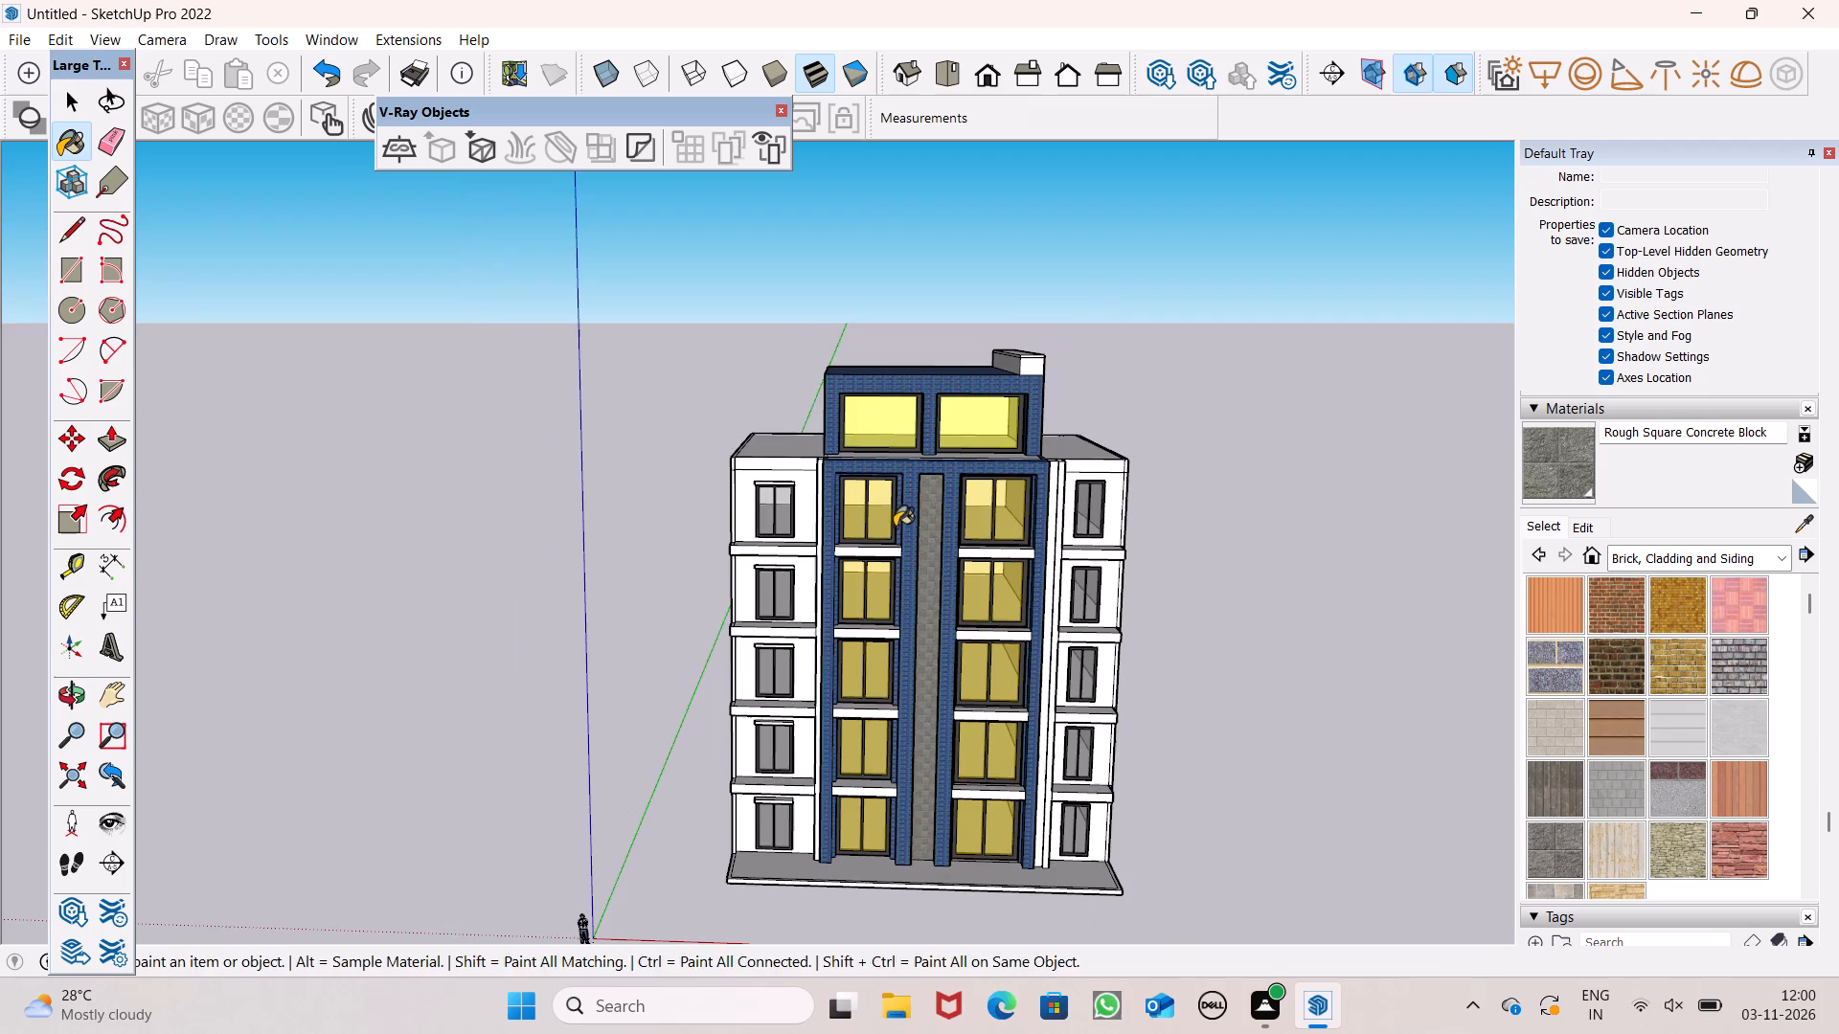
pyautogui.moveTo(895, 526); pyautogui.dragTo(519, 693, button='middle')
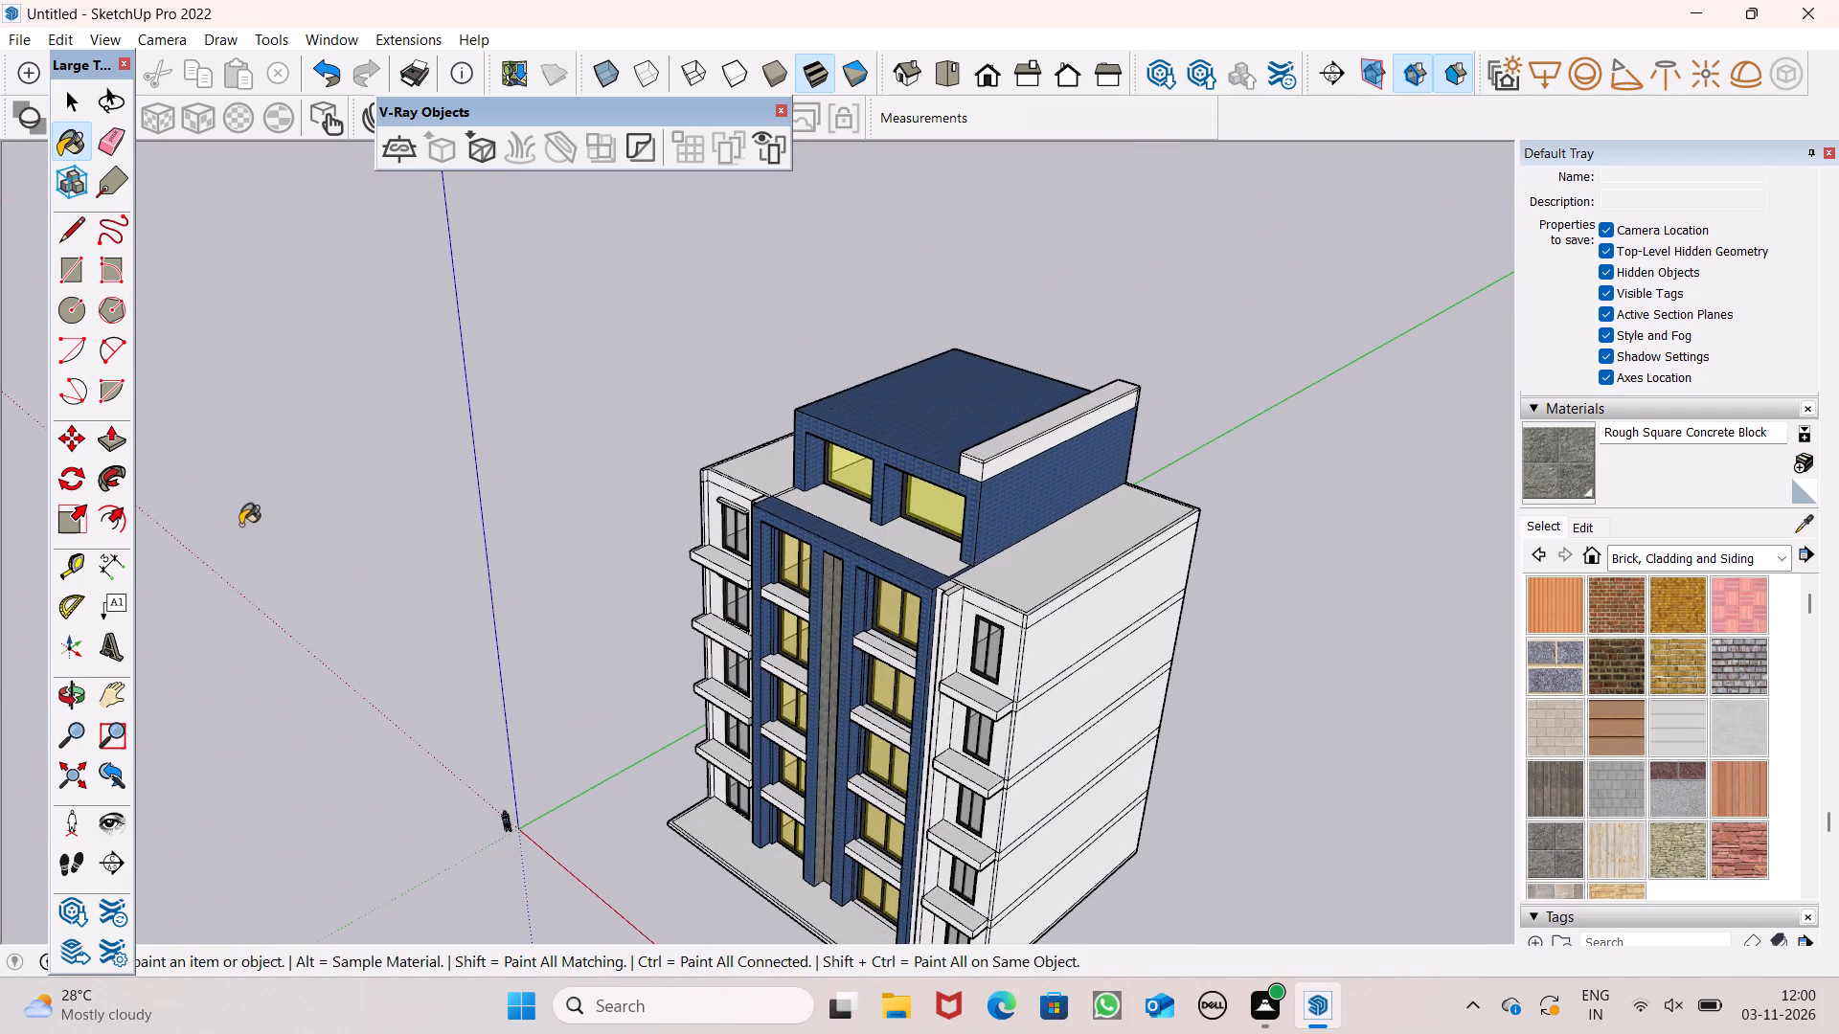
# Erase the short edges across the outer corner strip beside two of the side wing's window ledges.
pyautogui.click(102, 133)
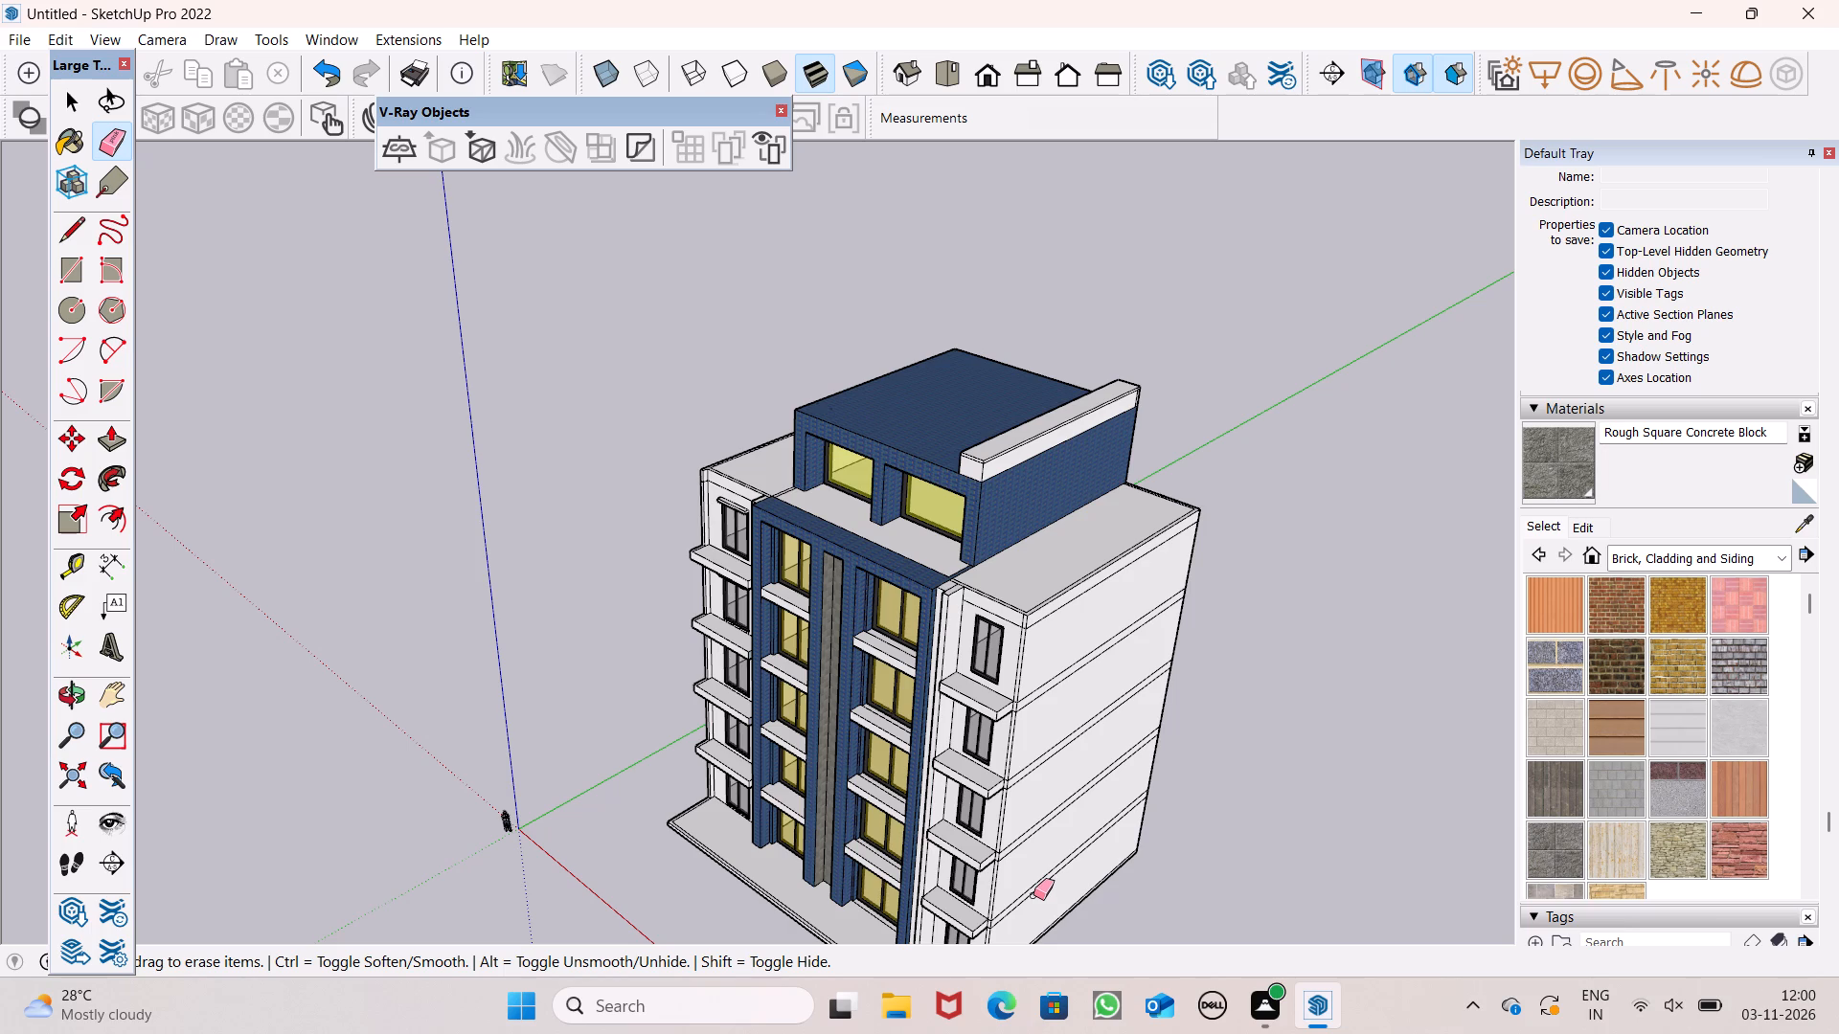
pyautogui.scroll(8, 976, 761)
pyautogui.scroll(8, 1039, 645)
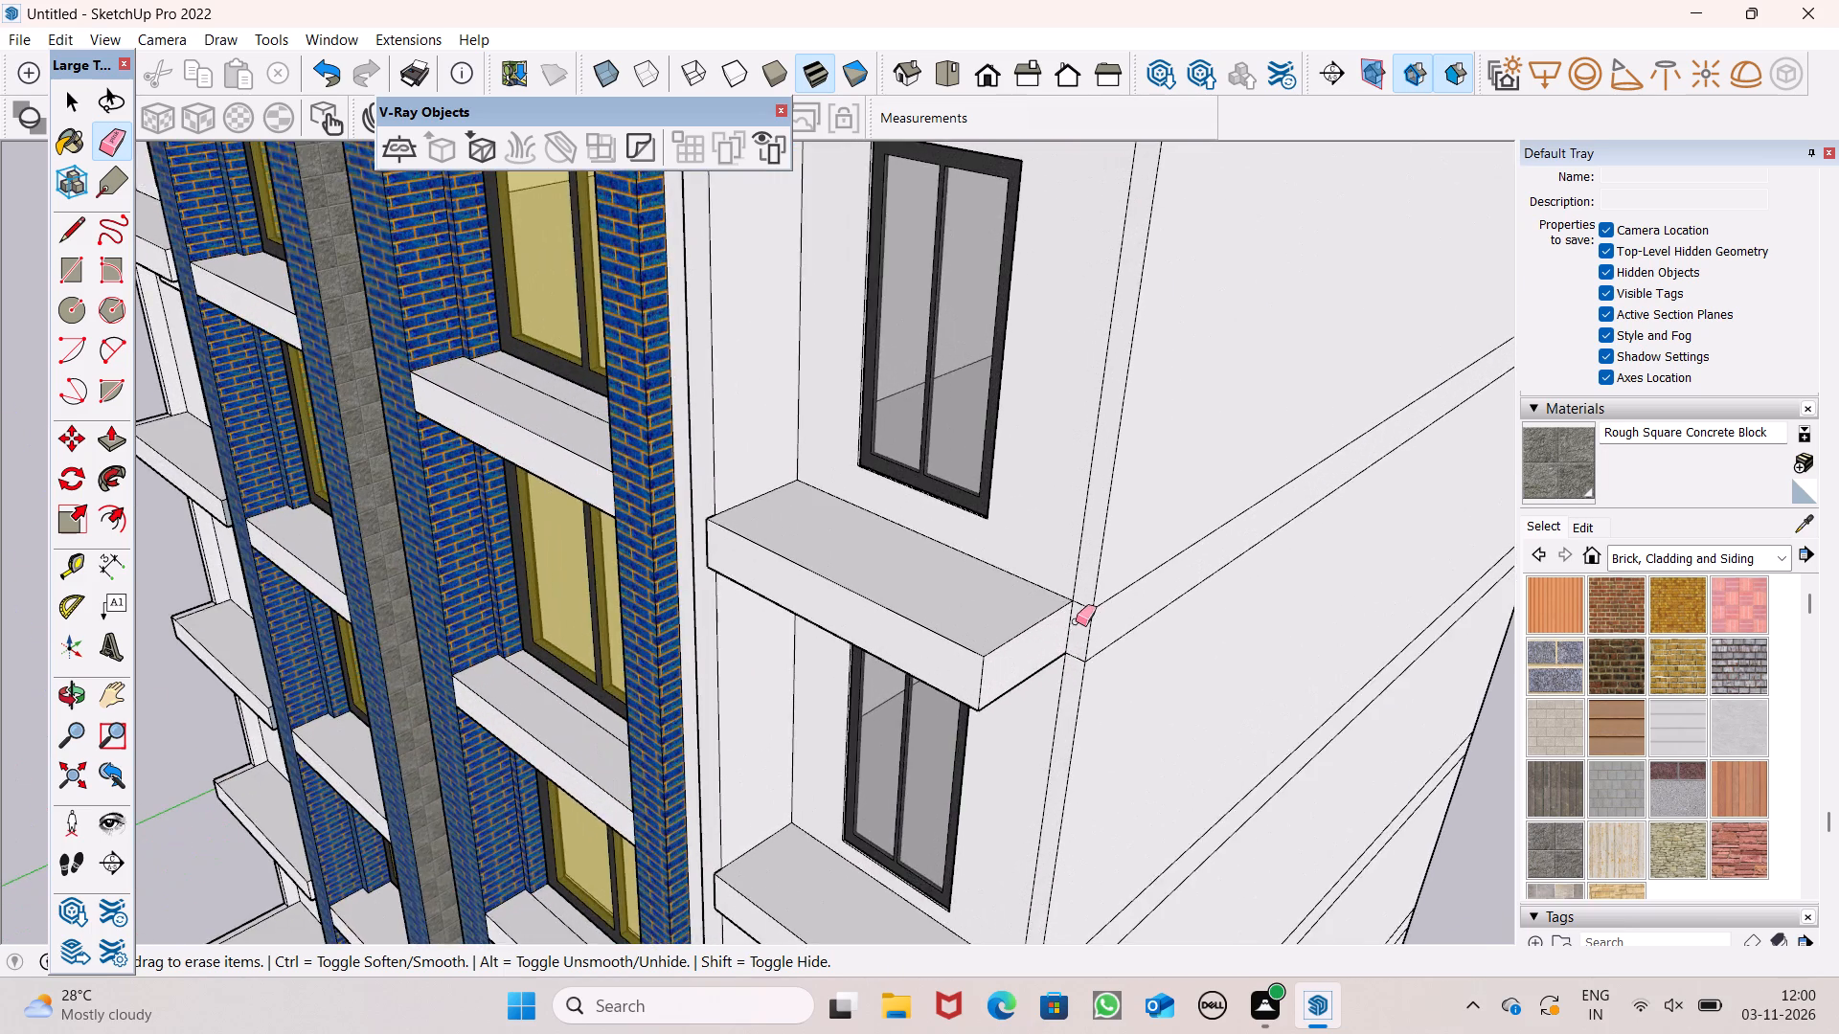
pyautogui.scroll(13, 1077, 620)
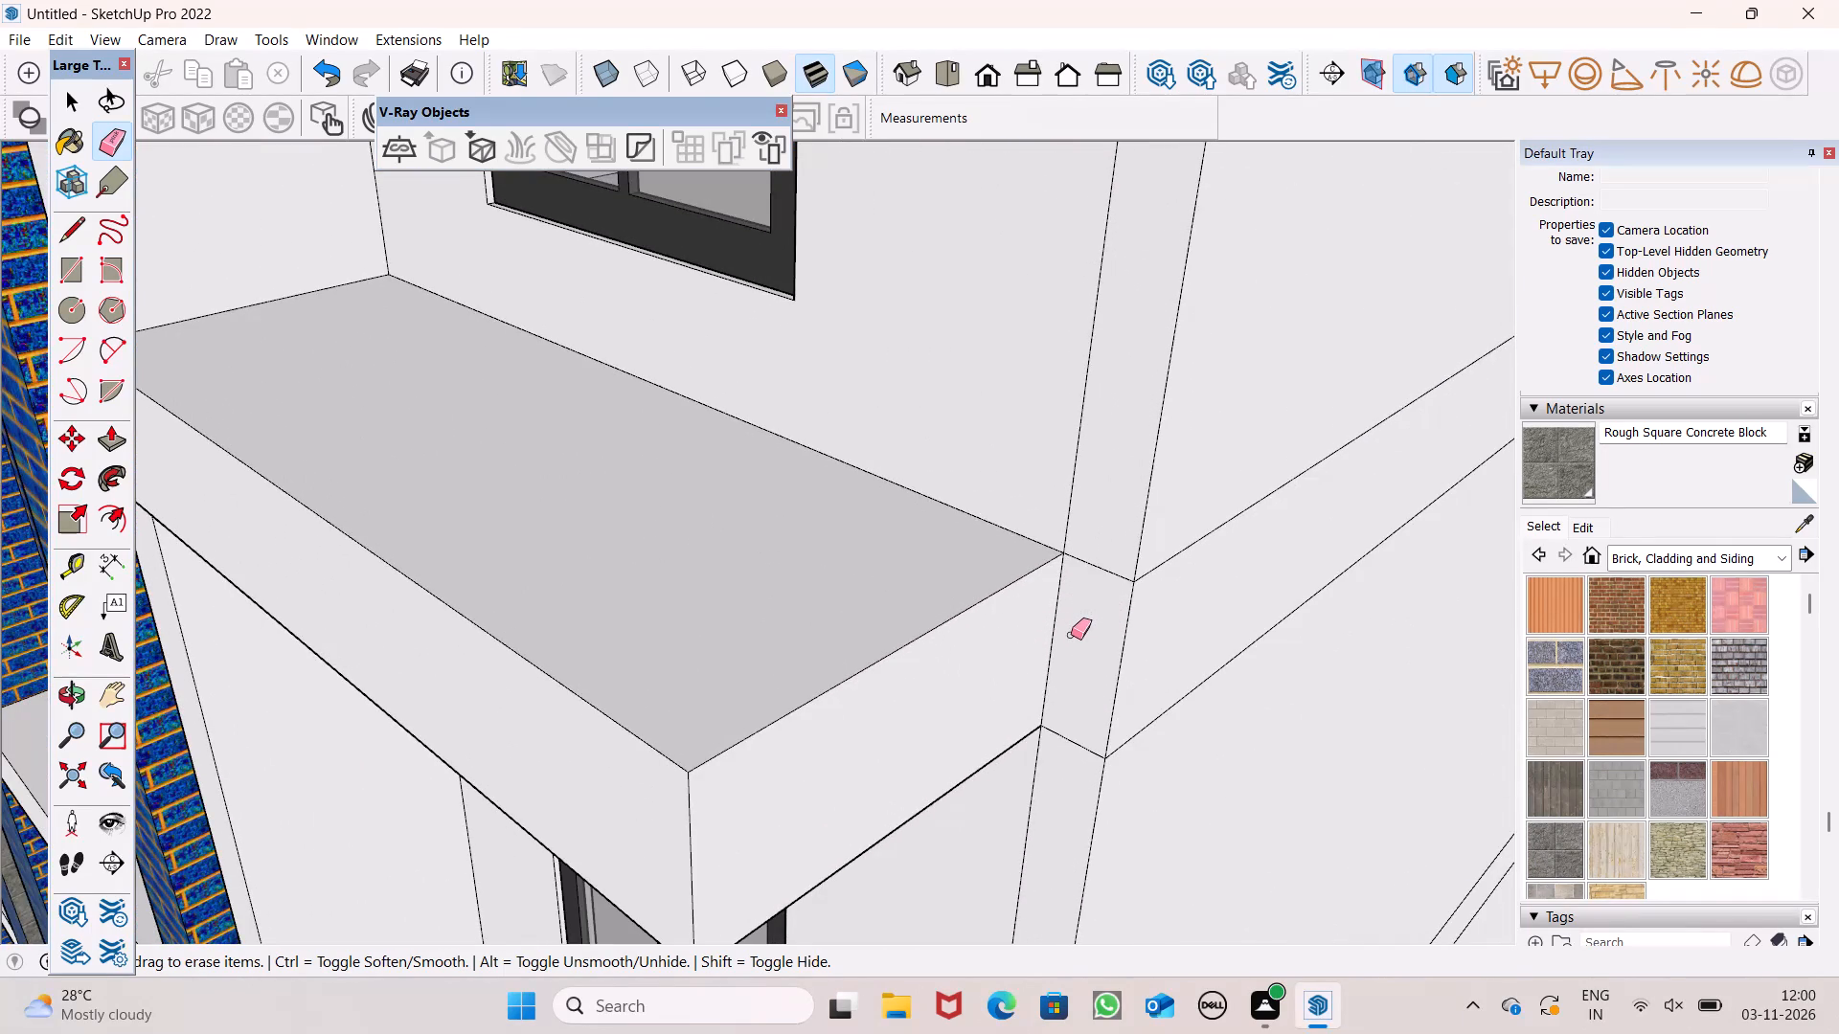
pyautogui.scroll(-6, 1103, 503)
pyautogui.moveTo(1104, 604); pyautogui.dragTo(1216, 469, button='middle')
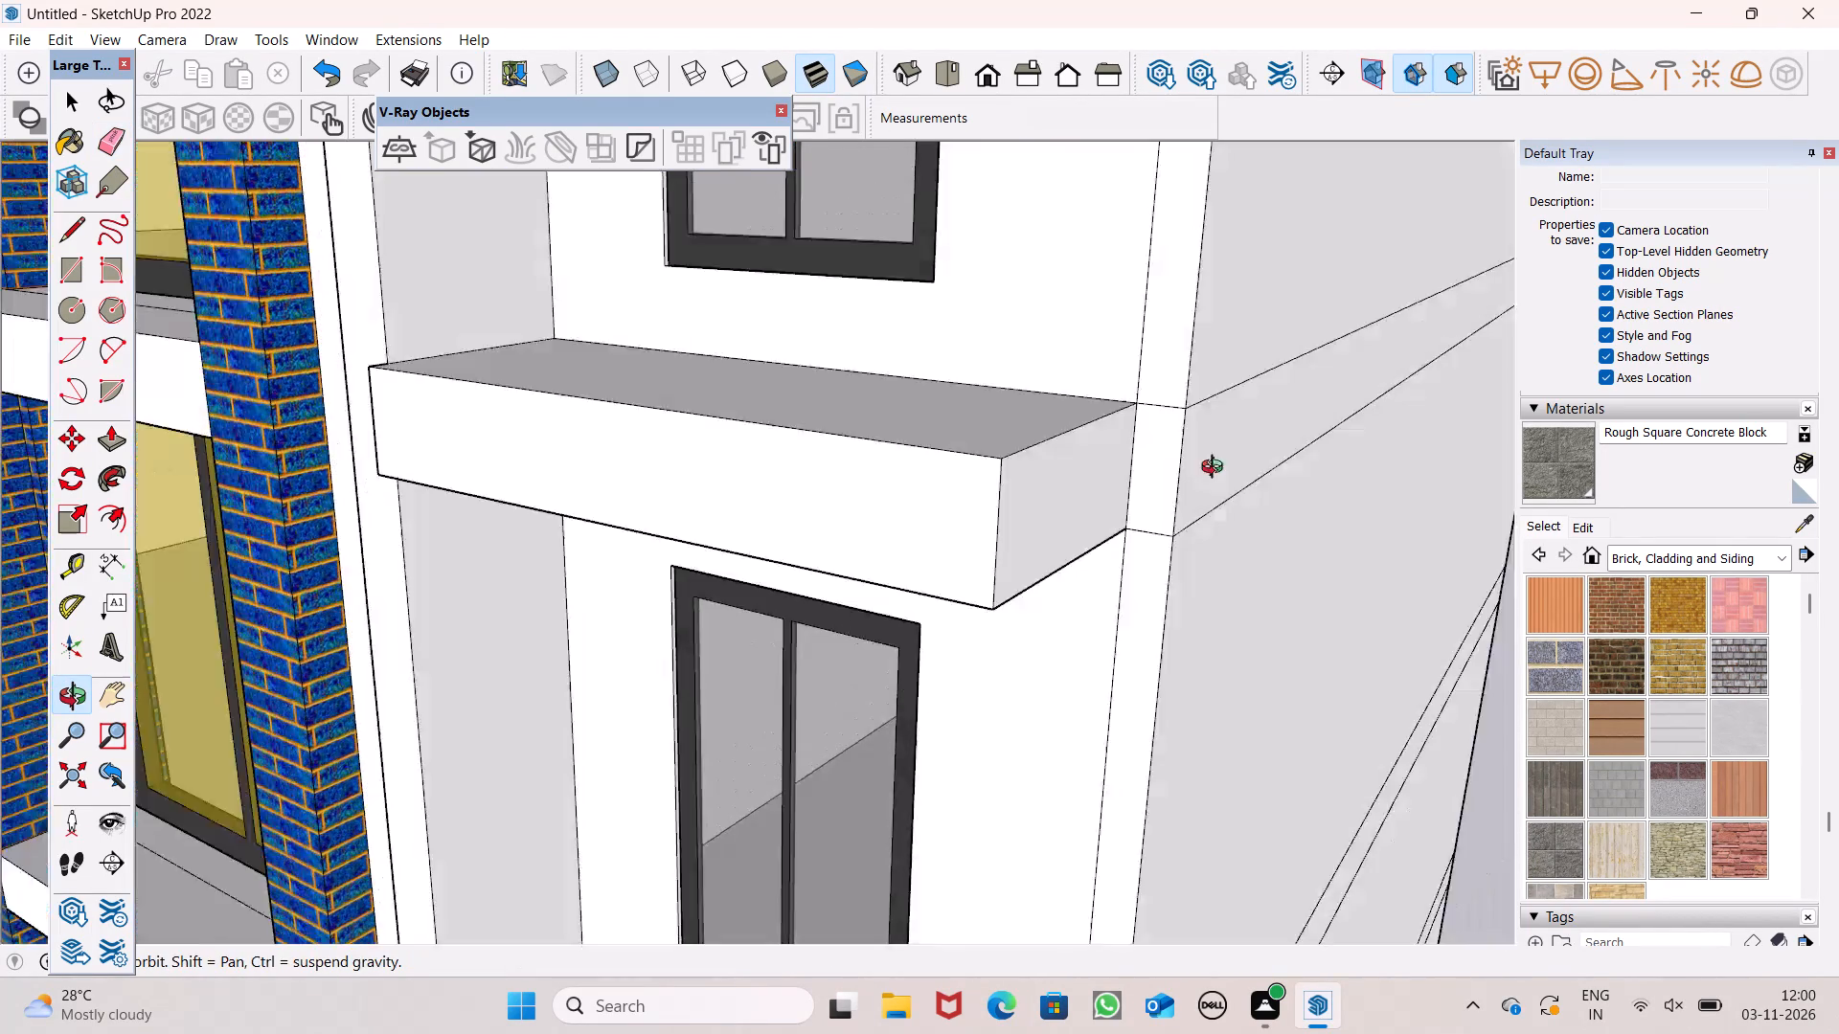
pyautogui.moveTo(1216, 469); pyautogui.dragTo(1218, 467, button='middle')
pyautogui.scroll(-11, 1218, 467)
pyautogui.moveTo(1204, 498); pyautogui.dragTo(1244, 661, button='middle')
pyautogui.scroll(6, 1241, 661)
pyautogui.scroll(1, 1245, 747)
pyautogui.moveTo(1245, 748); pyautogui.dragTo(1197, 592, button='middle')
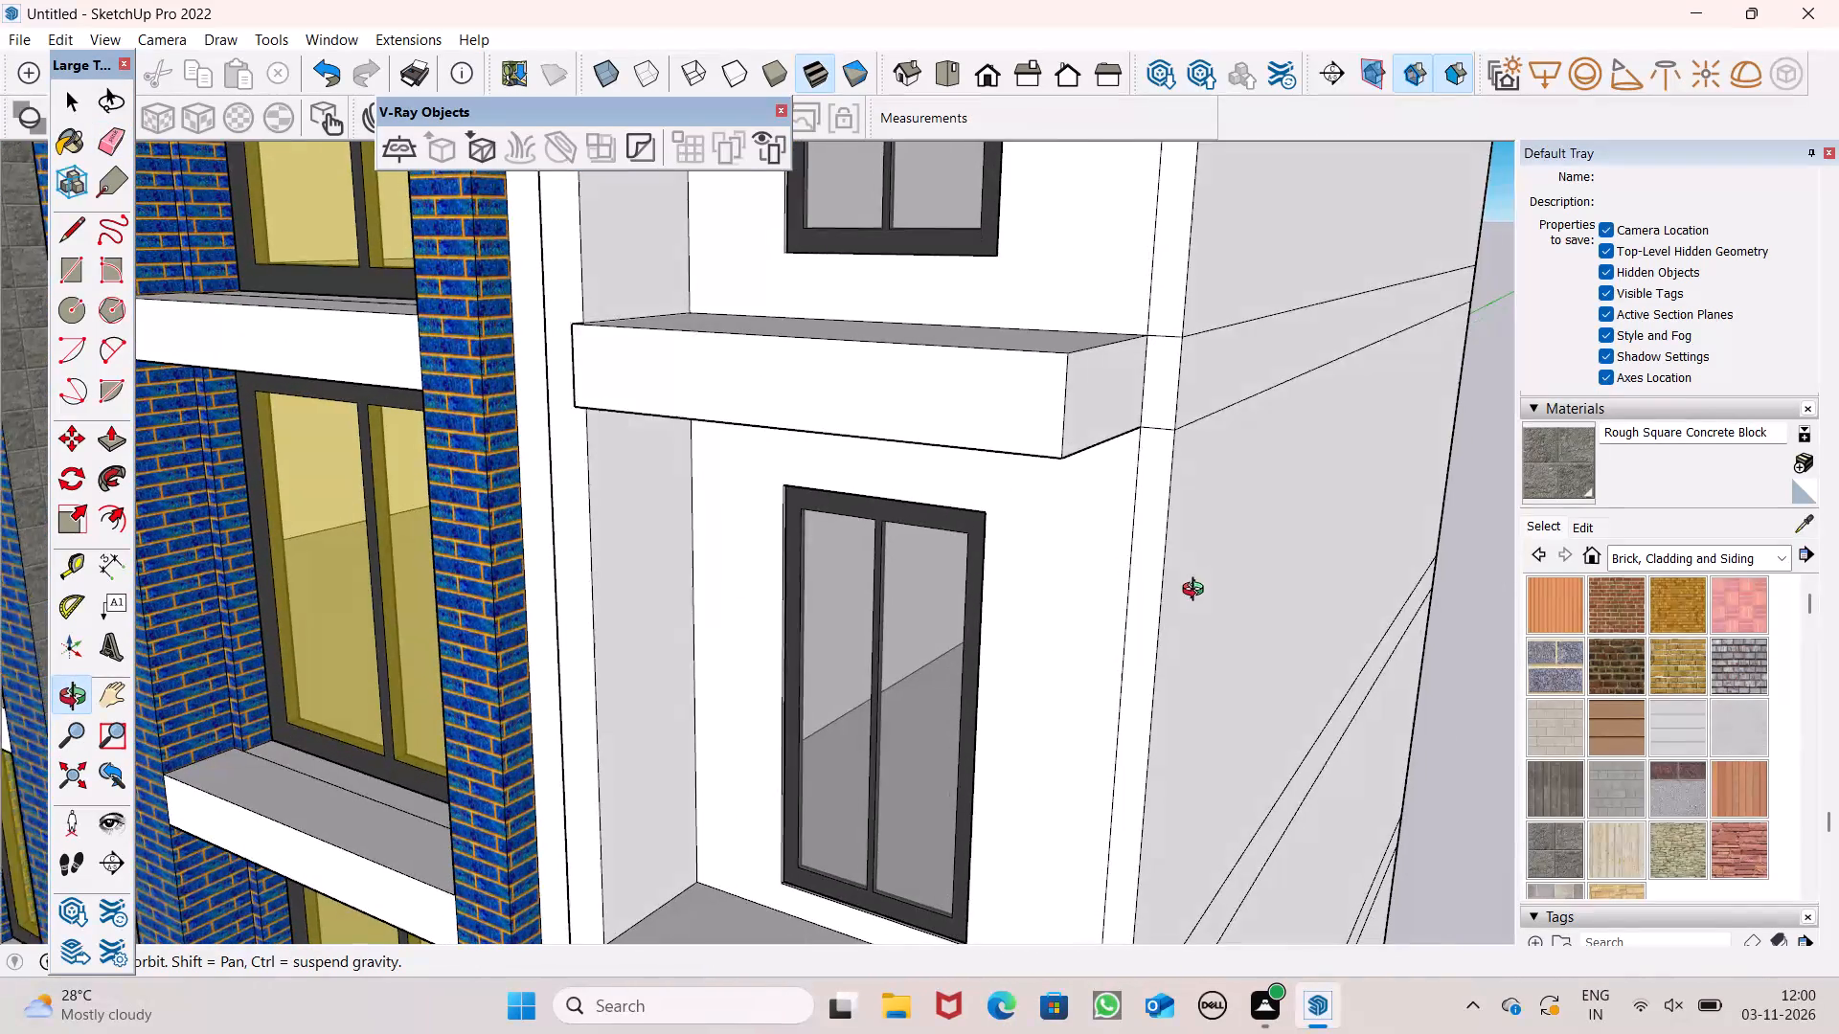
pyautogui.moveTo(1197, 592); pyautogui.dragTo(1207, 584, button='middle')
pyautogui.moveTo(1173, 317); pyautogui.dragTo(1176, 335)
pyautogui.scroll(-7, 1178, 276)
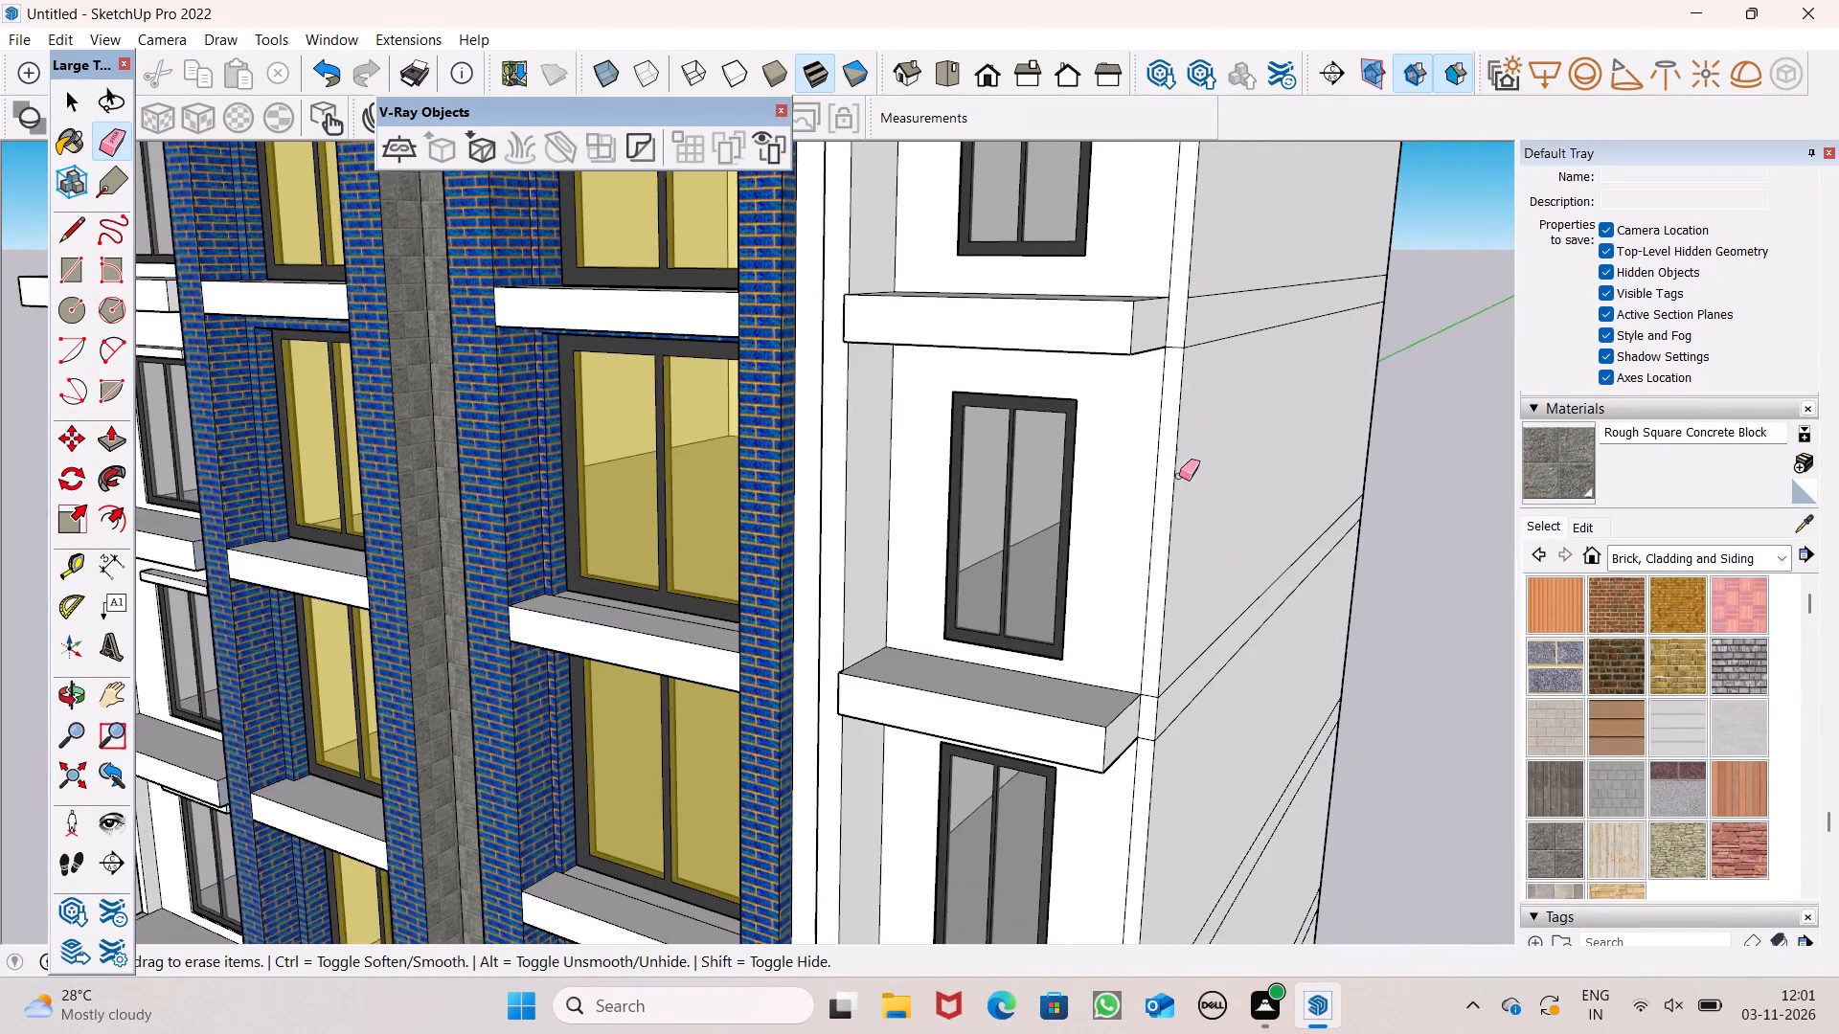
pyautogui.scroll(5, 1137, 661)
pyautogui.click(1157, 672)
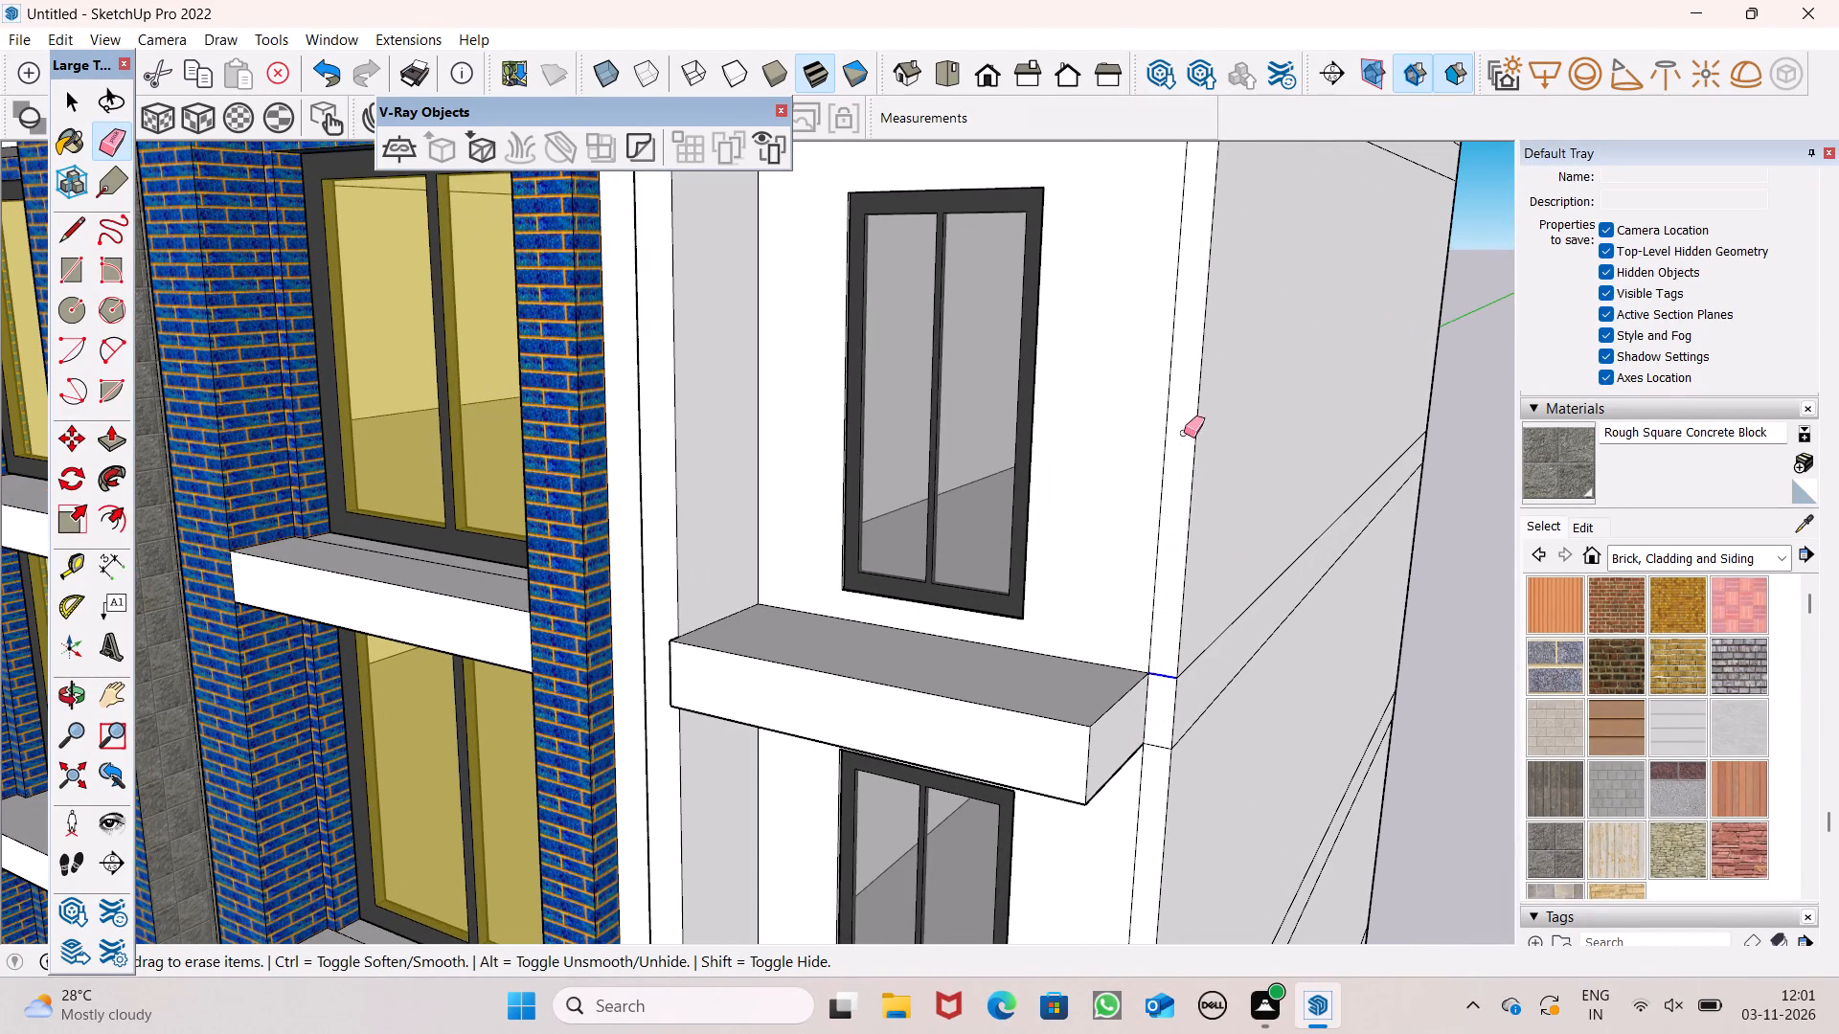
# Erase the matching short corner edges beside the remaining lower window ledges on the same side wing.
pyautogui.scroll(-6, 1184, 432)
pyautogui.scroll(3, 1158, 792)
pyautogui.scroll(-13, 1184, 500)
pyautogui.scroll(2, 1178, 810)
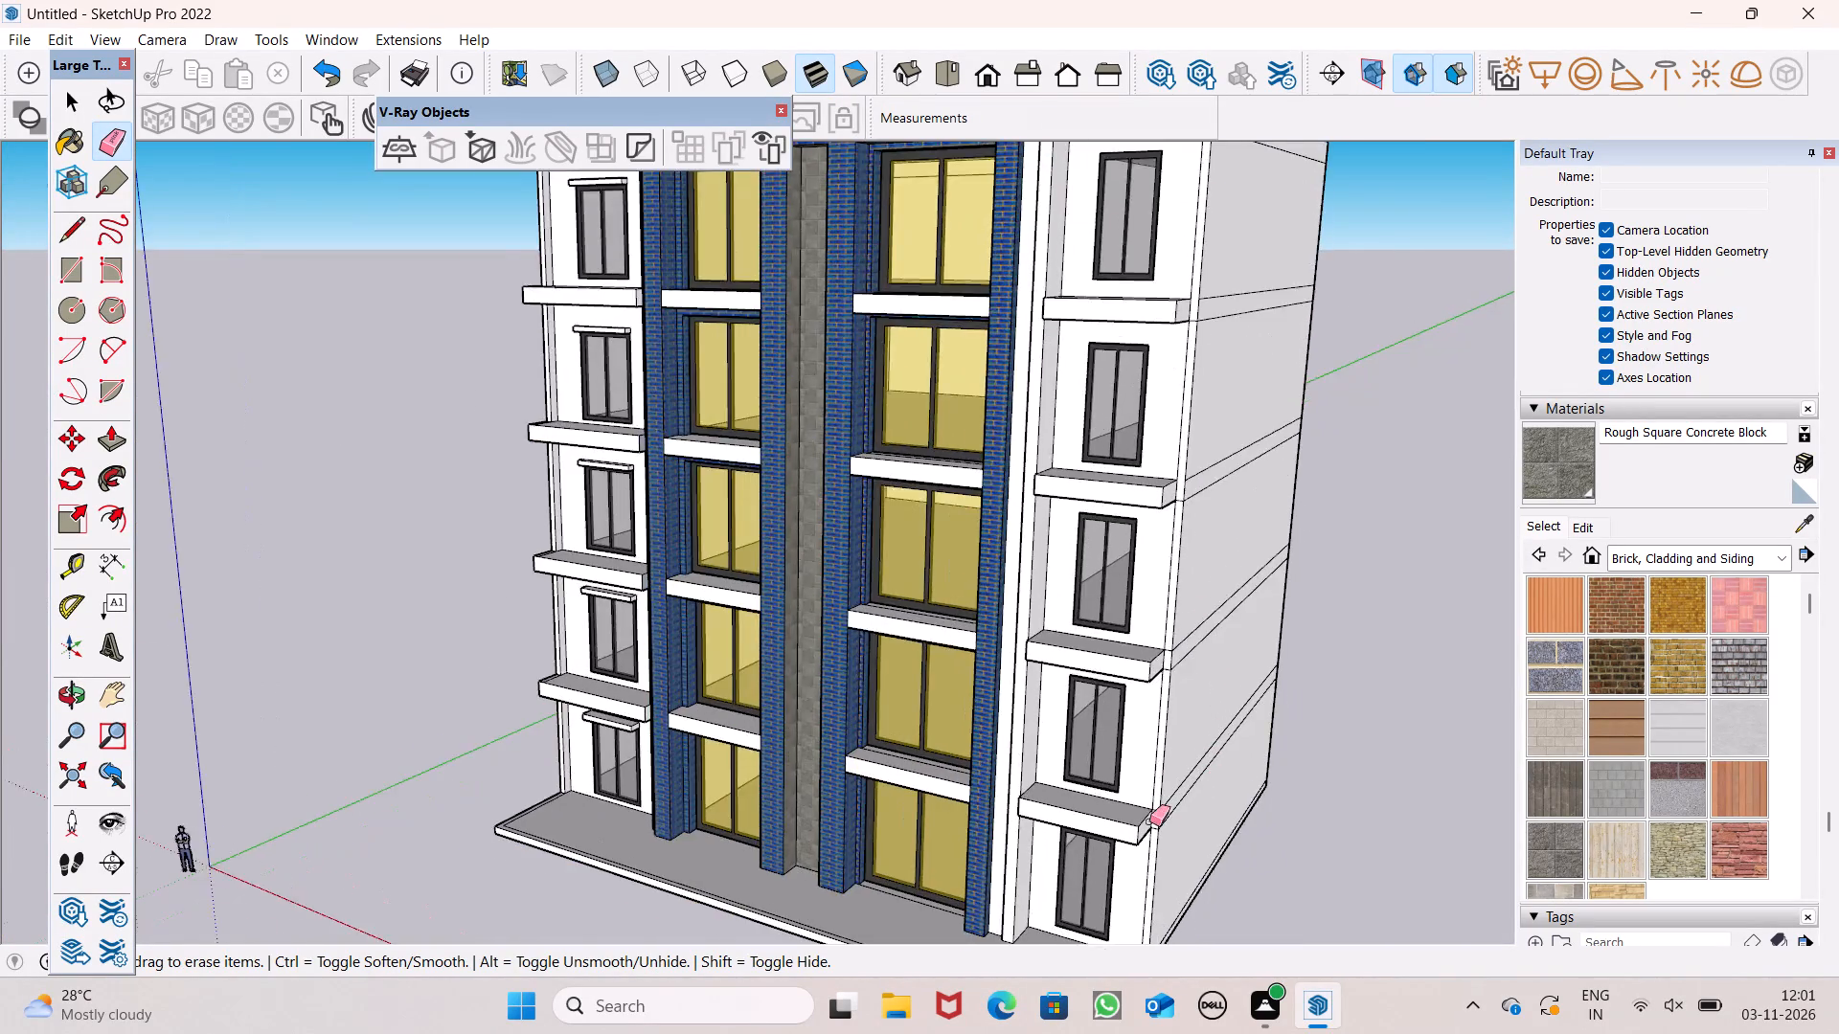
pyautogui.scroll(10, 1149, 821)
pyautogui.moveTo(1175, 753); pyautogui.dragTo(1176, 765)
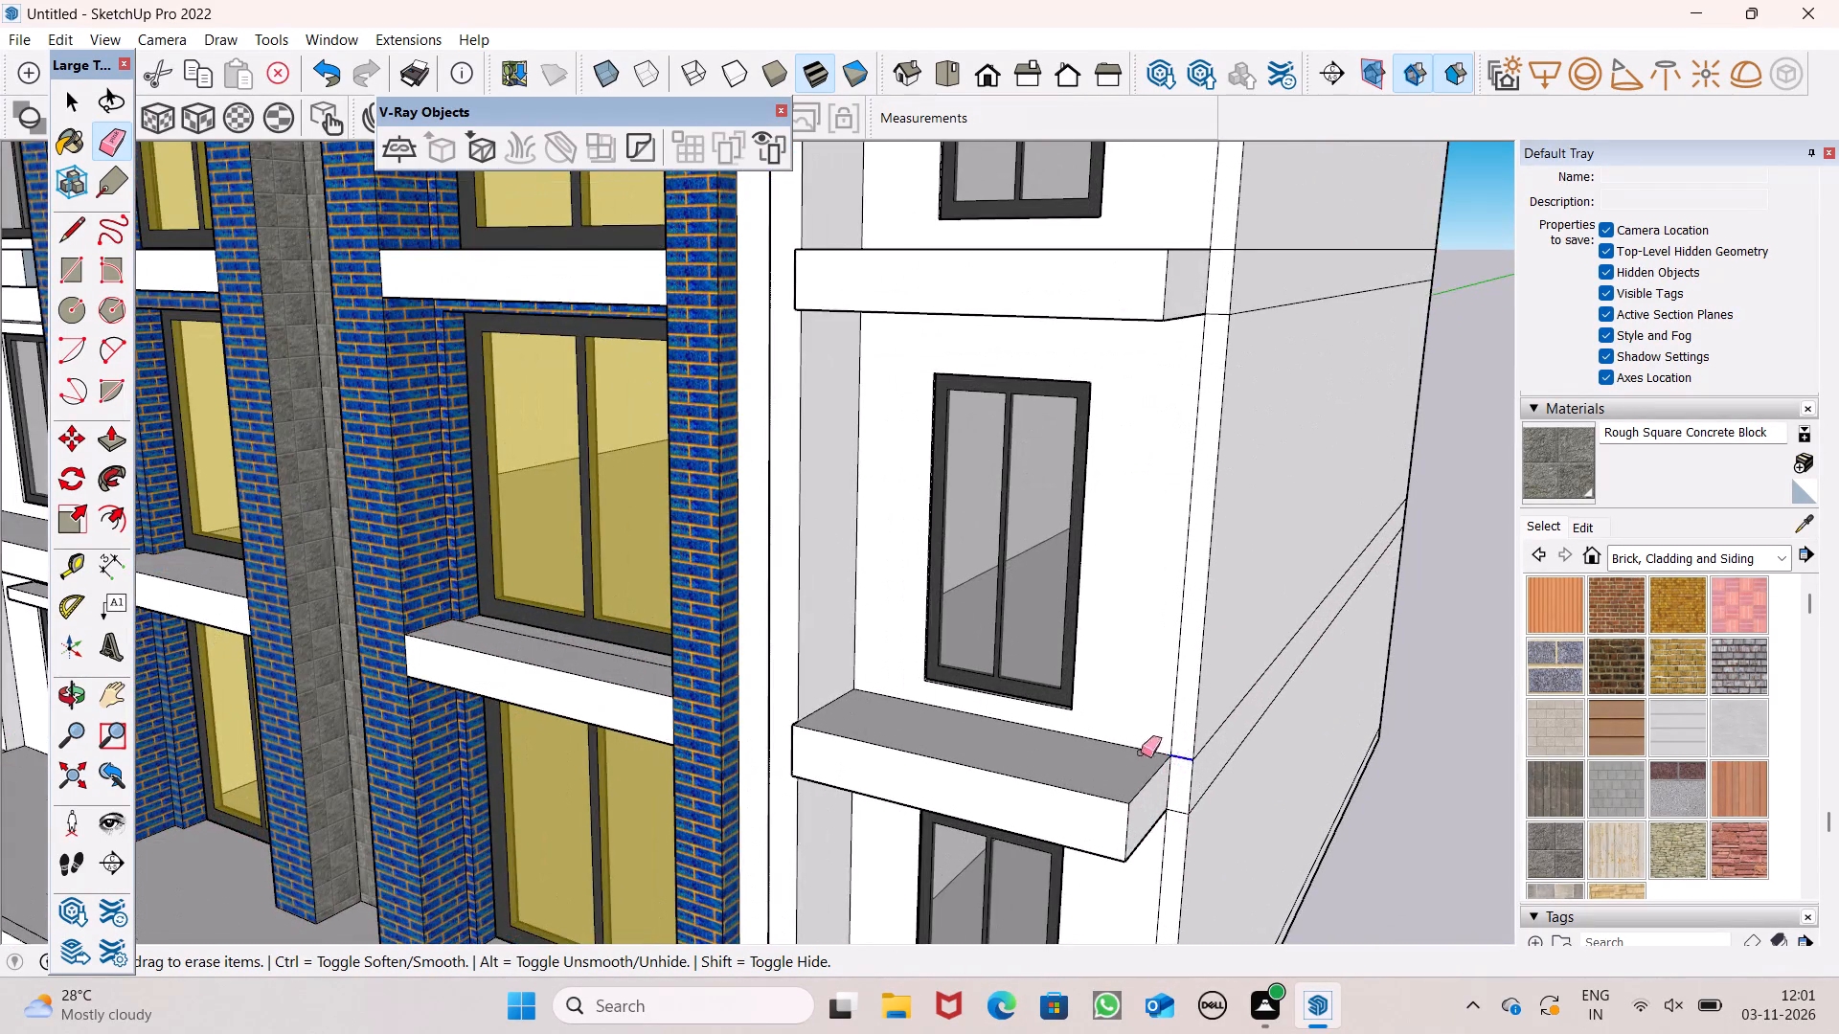
pyautogui.scroll(-4, 1130, 736)
pyautogui.scroll(6, 1169, 361)
pyautogui.click(1195, 439)
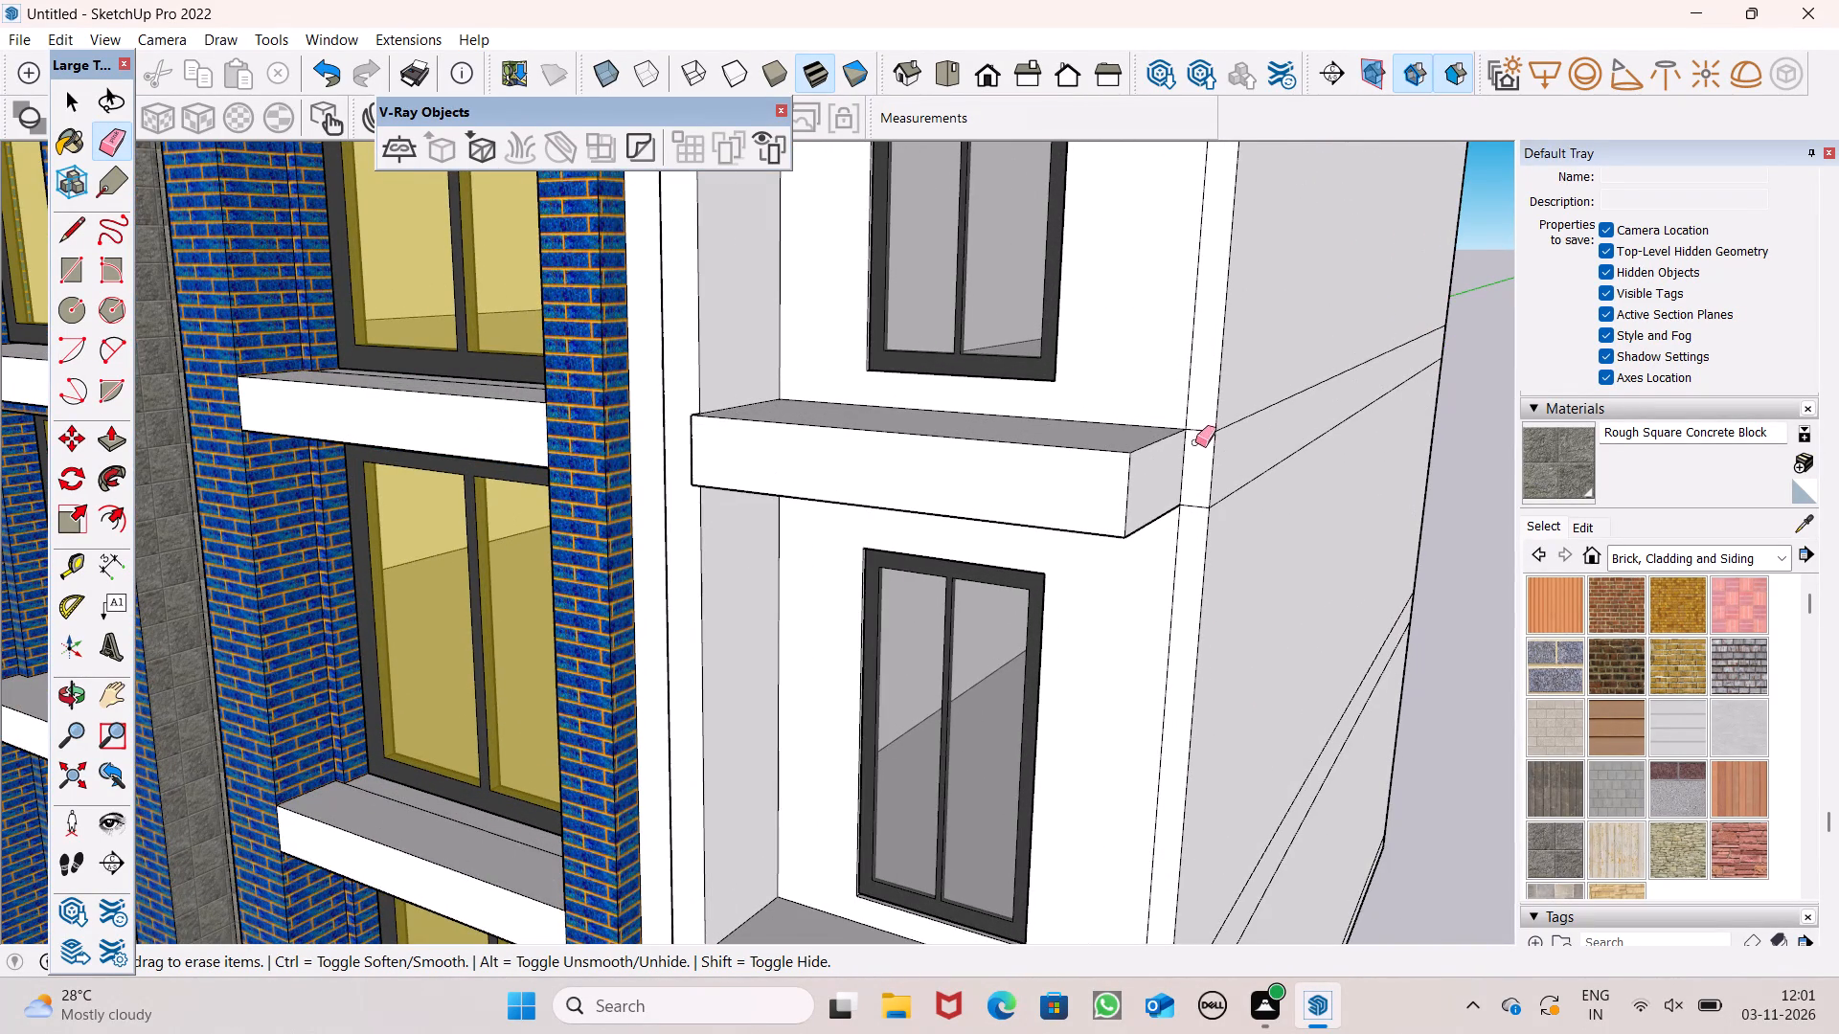
pyautogui.moveTo(1196, 429); pyautogui.dragTo(1197, 413)
pyautogui.scroll(-9, 1161, 339)
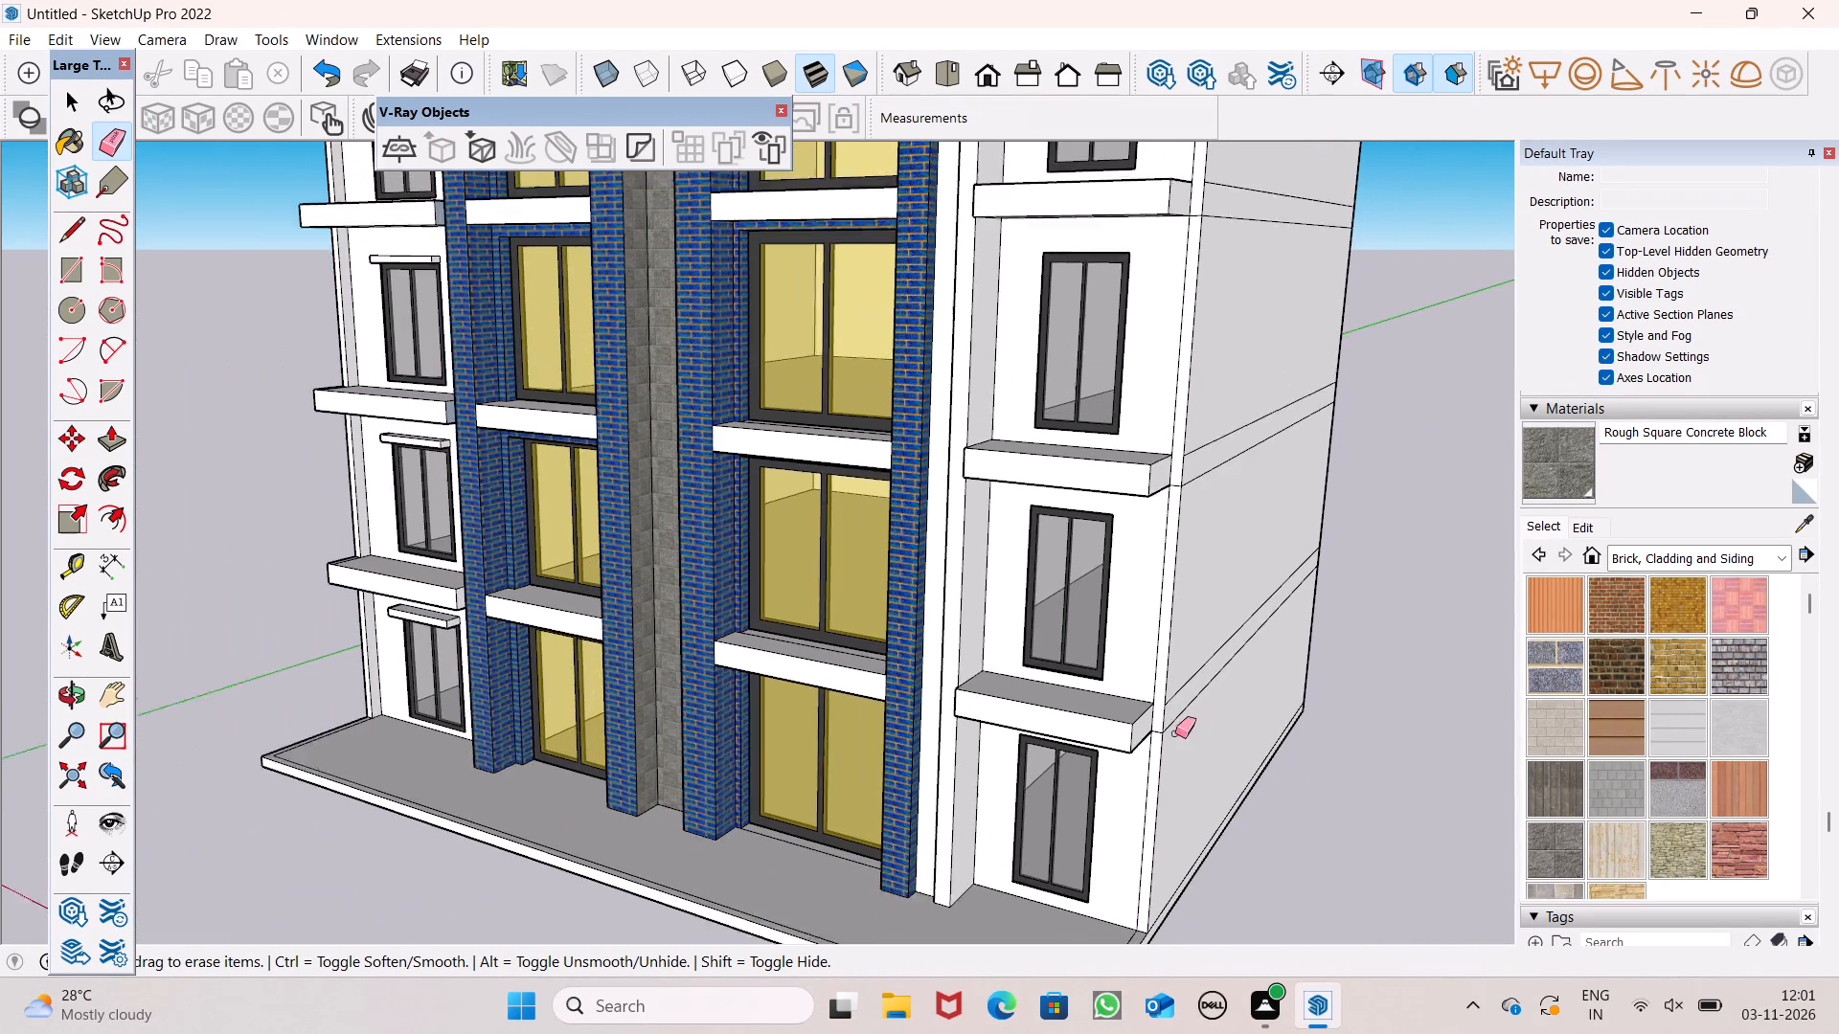
pyautogui.scroll(-3, 1175, 733)
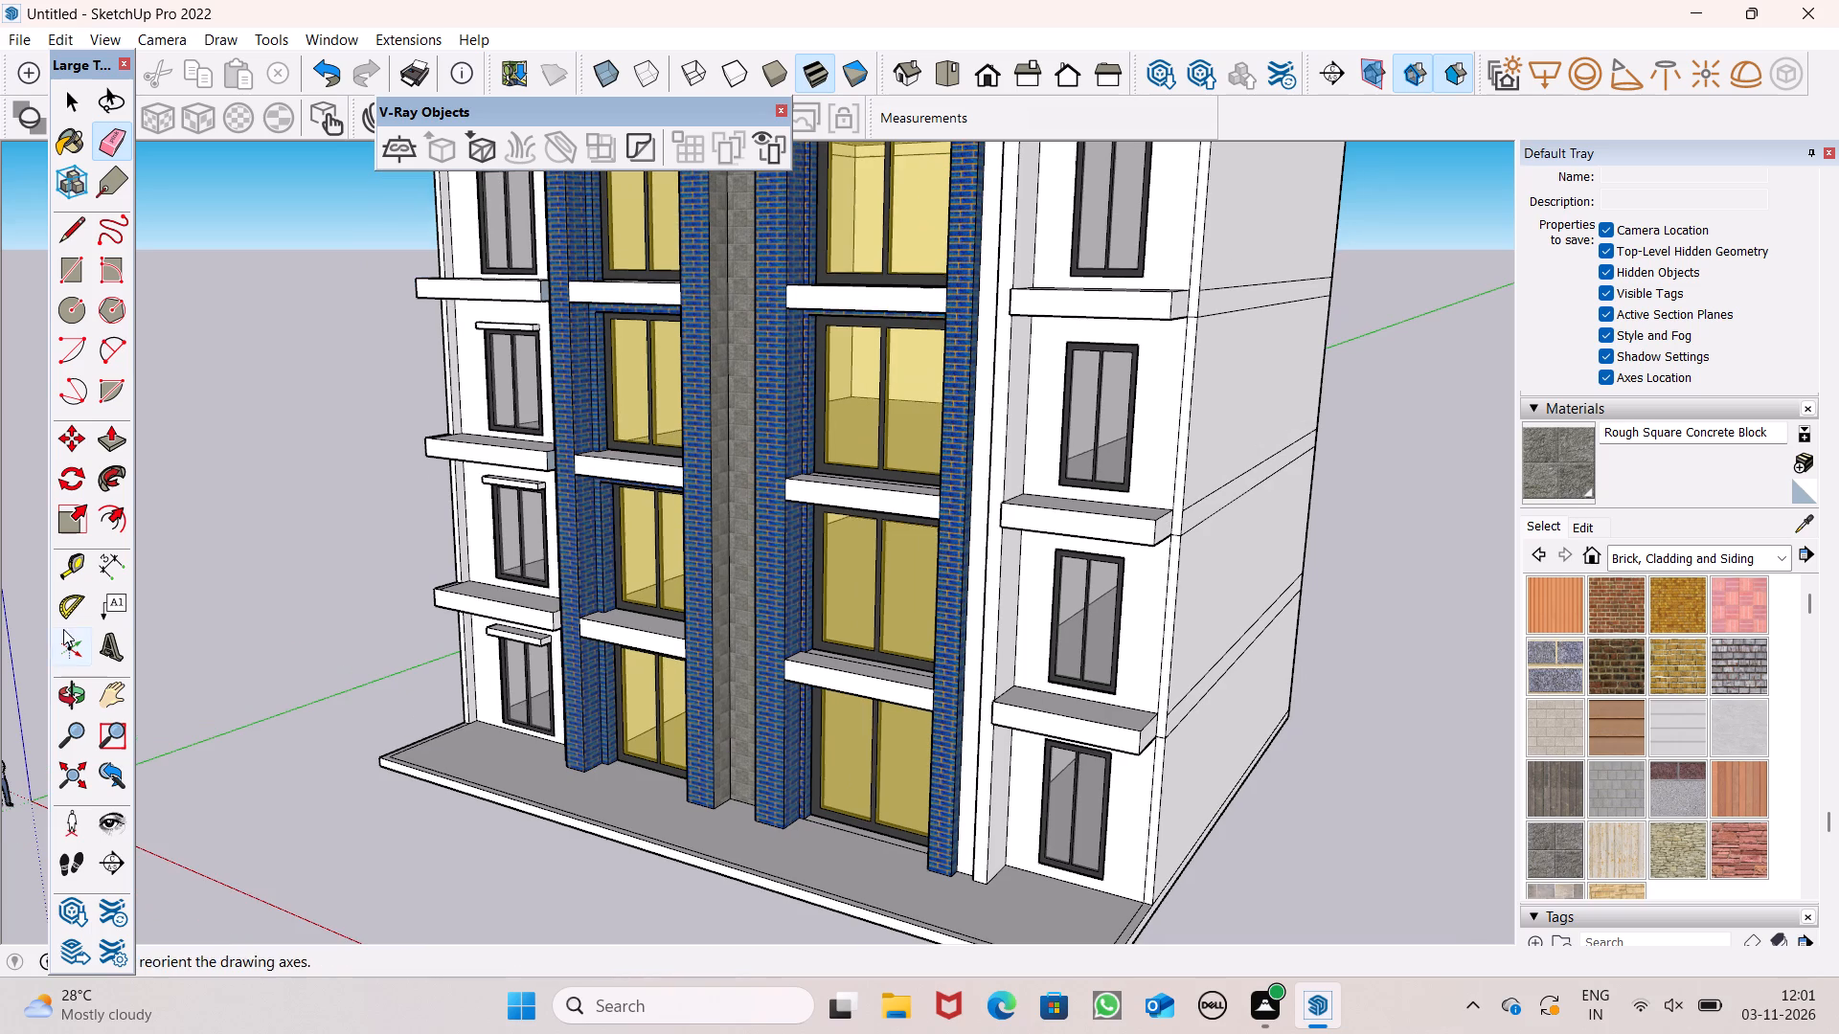
# Push/Pull the outer end of the side wing's lowest window ledge outward 9" to meet the side wall.
pyautogui.click(108, 437)
pyautogui.moveTo(1225, 758); pyautogui.dragTo(1141, 873, button='middle')
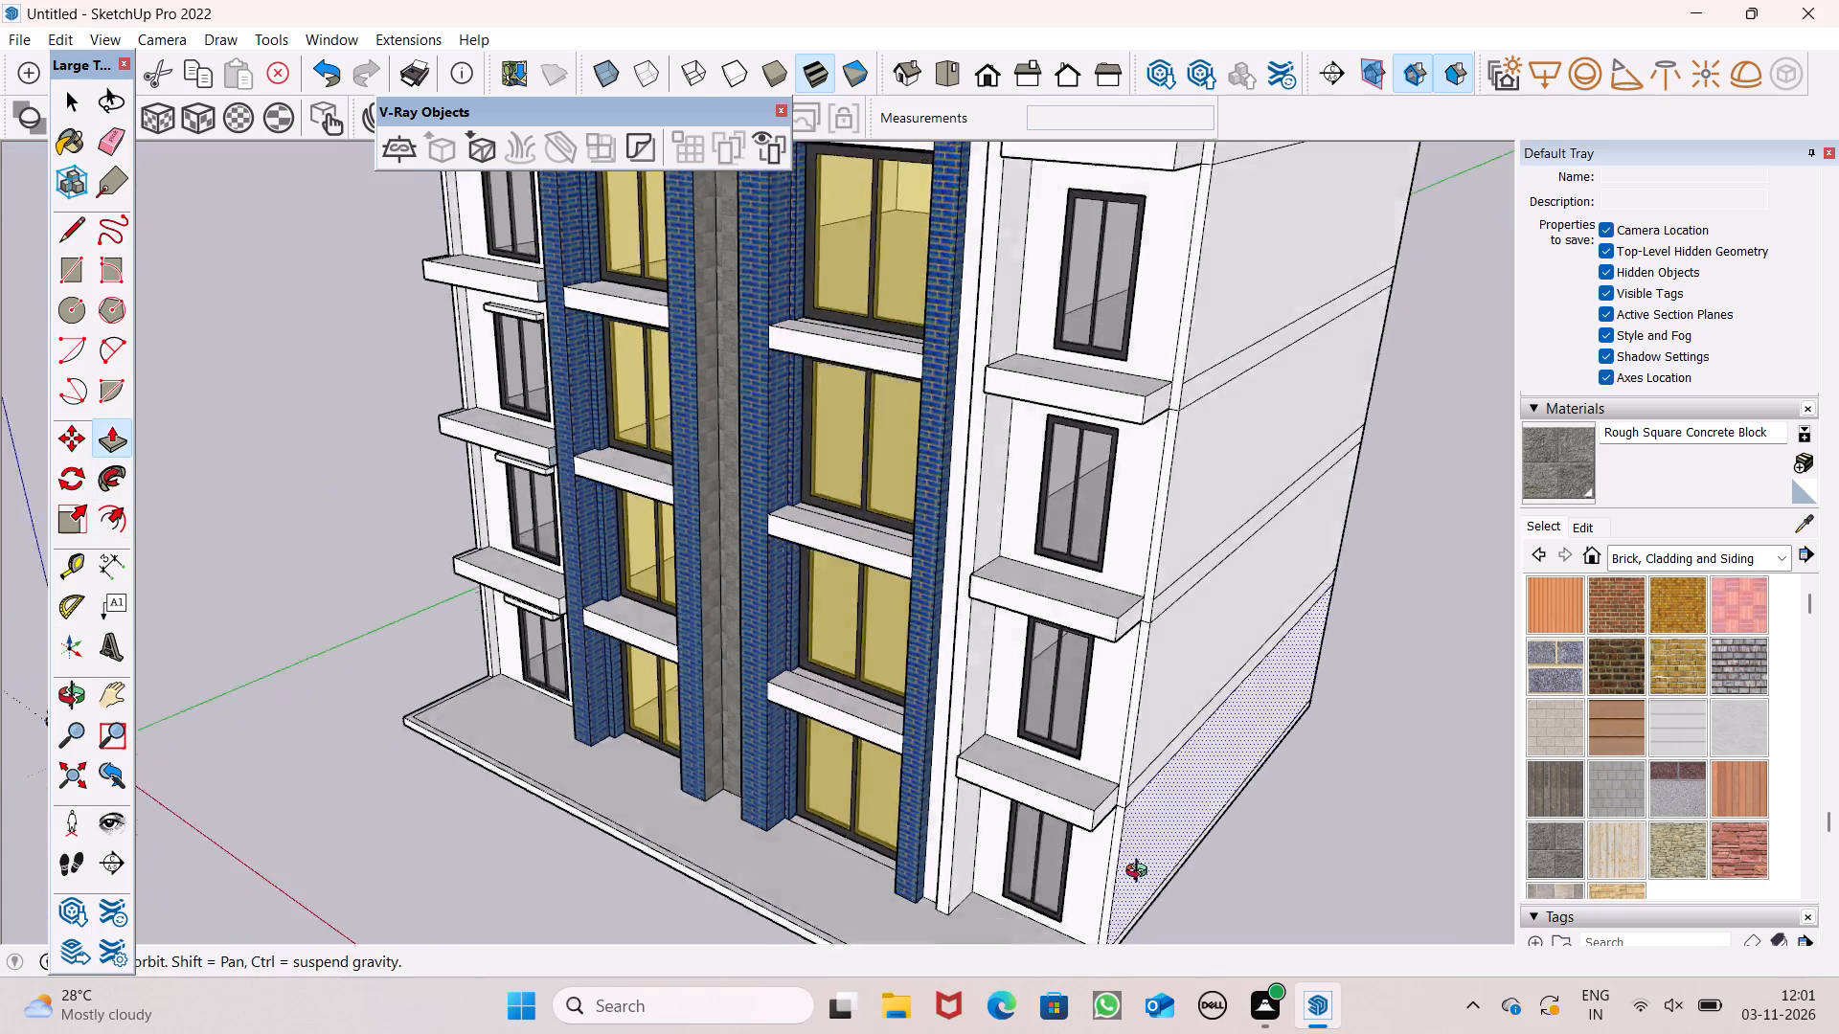
pyautogui.moveTo(1141, 873); pyautogui.dragTo(1092, 890, button='middle')
pyautogui.scroll(8, 1078, 895)
pyautogui.scroll(12, 1072, 809)
pyautogui.moveTo(1070, 764); pyautogui.dragTo(1140, 792)
pyautogui.scroll(-8, 1147, 822)
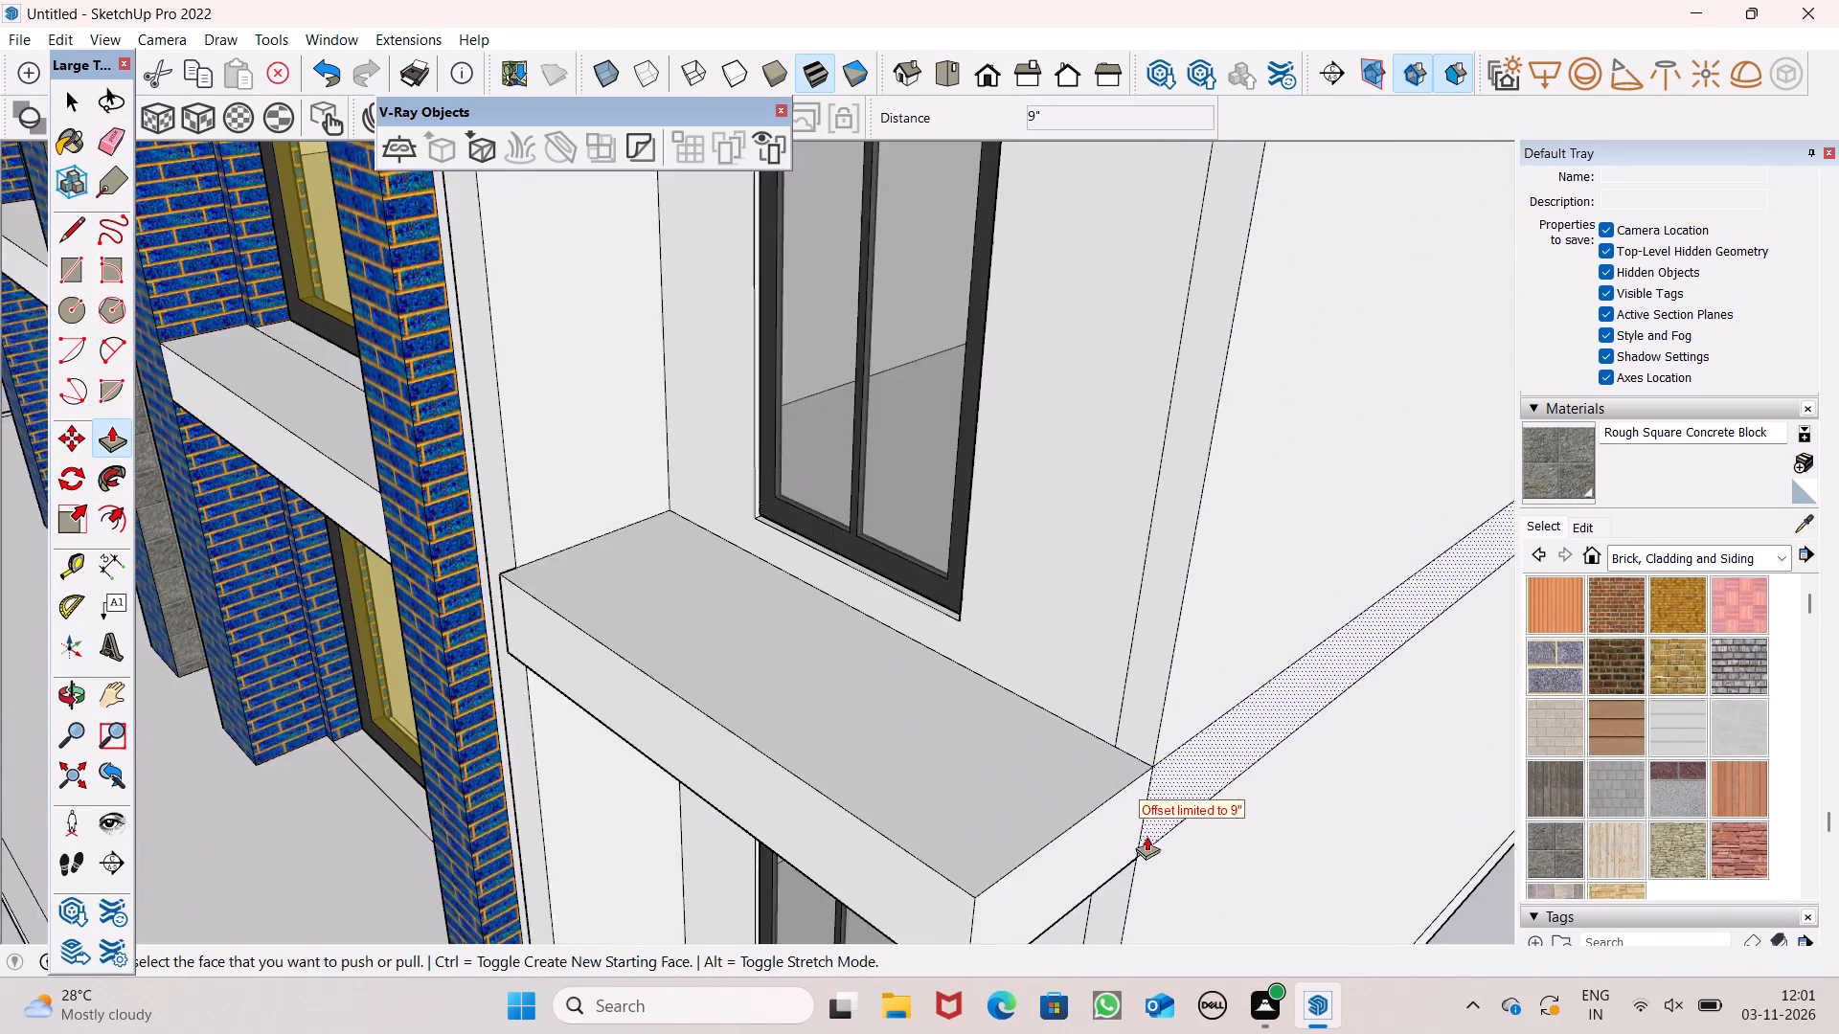
# Push/Pull the outer end of the next window ledge above outward 9" to meet the side wall.
pyautogui.scroll(-13, 1072, 771)
pyautogui.scroll(6, 1103, 620)
pyautogui.scroll(8, 1128, 491)
pyautogui.moveTo(1101, 548); pyautogui.dragTo(1138, 573)
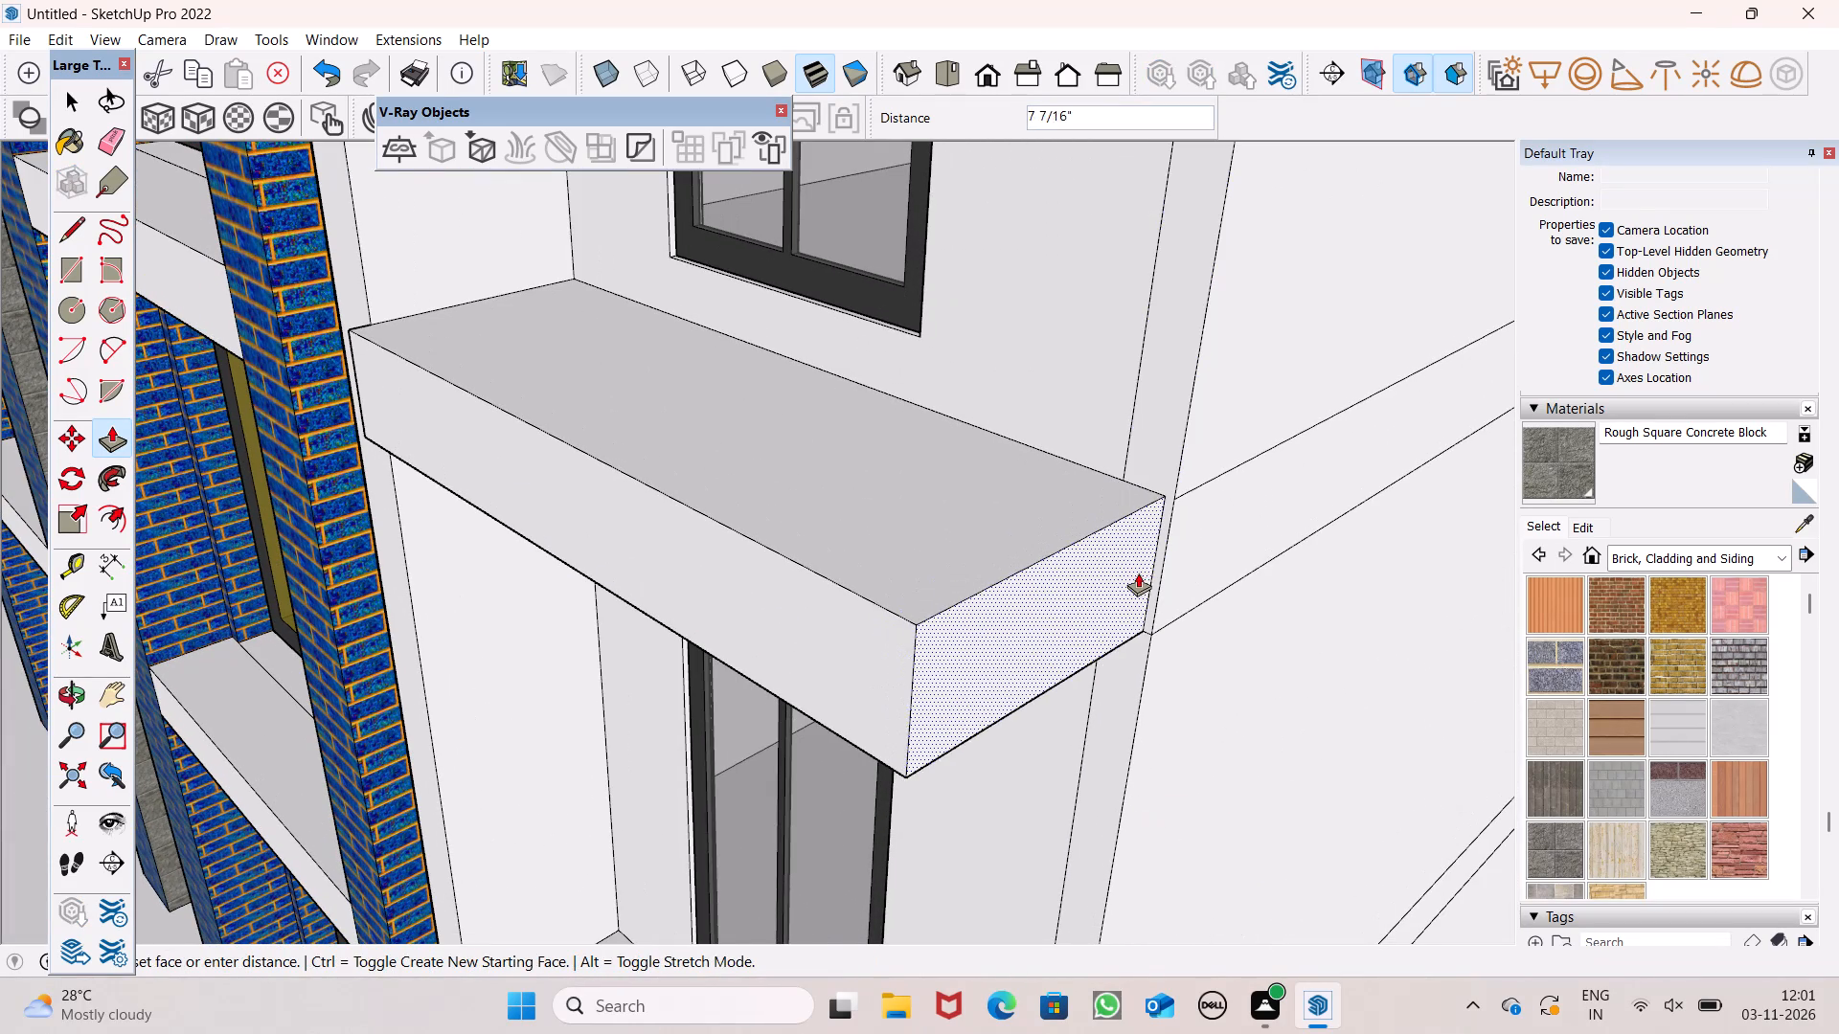
pyautogui.moveTo(1138, 573); pyautogui.dragTo(1156, 570)
# Push/Pull the outer end of the side wing's next window ledge up outward 9" to meet the side wall.
pyautogui.scroll(-7, 1144, 641)
pyautogui.scroll(-13, 1111, 782)
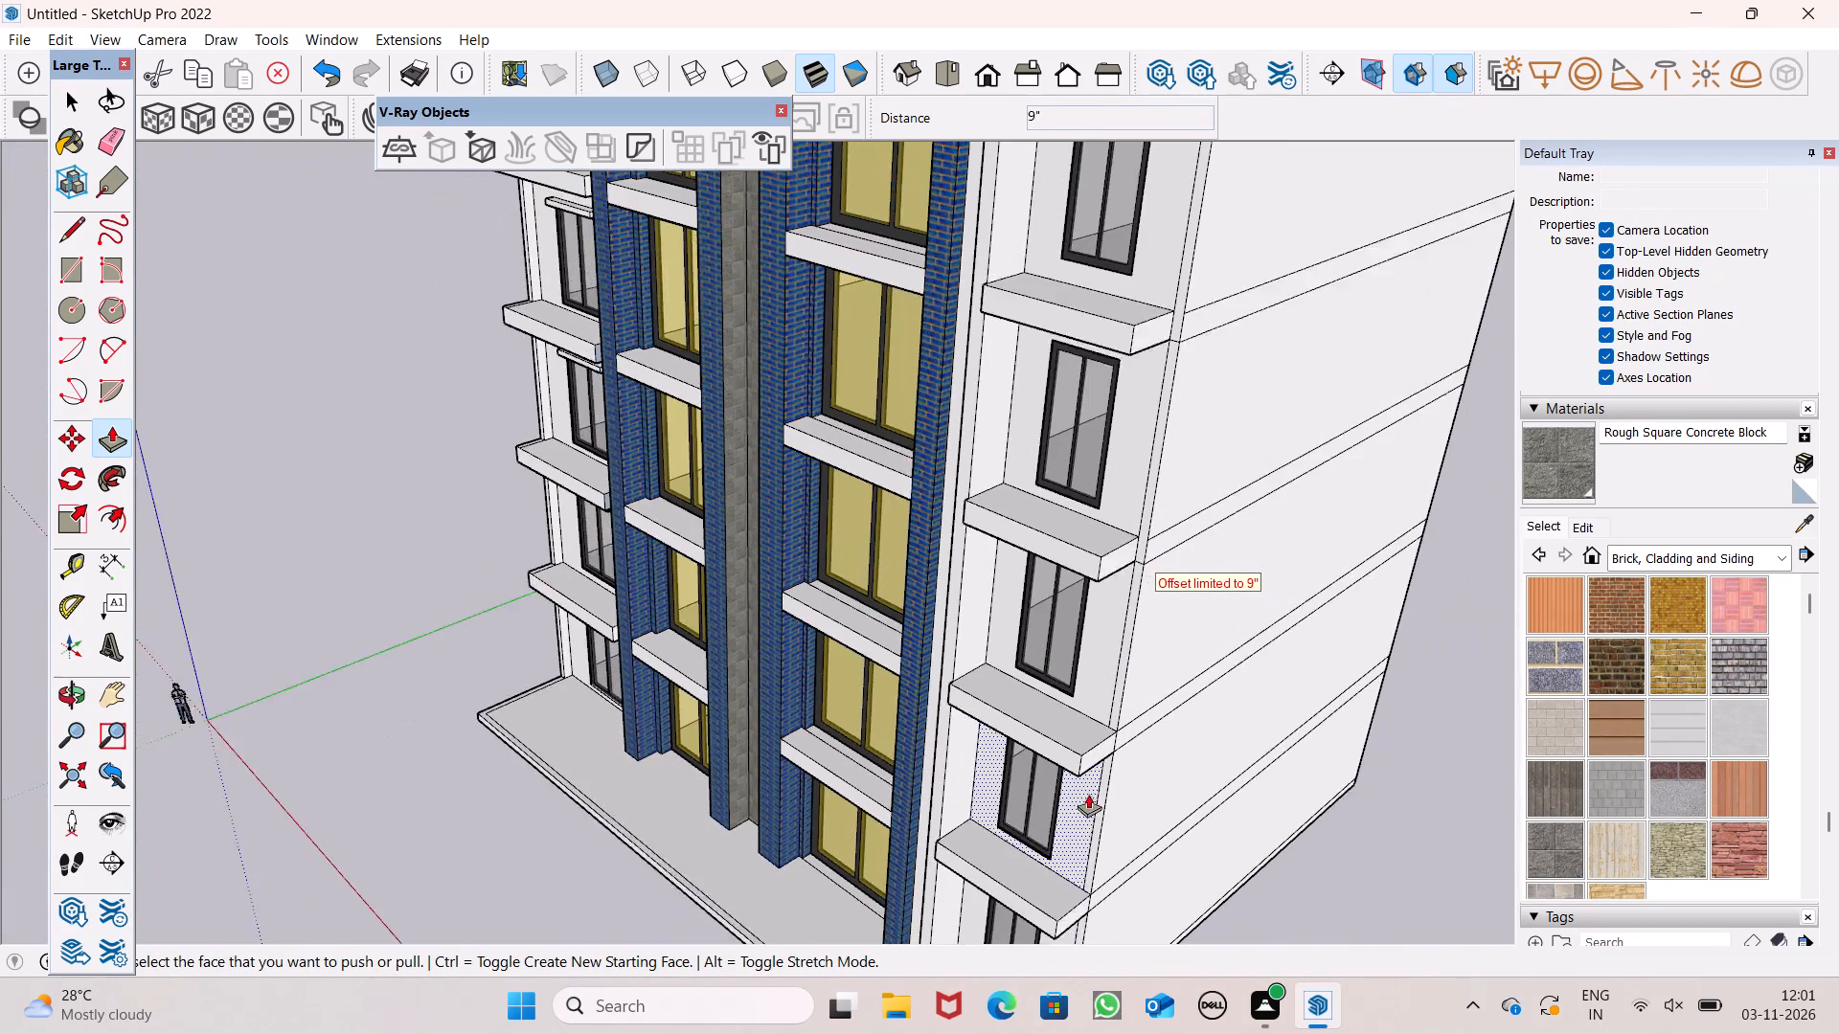
pyautogui.scroll(15, 1110, 575)
pyautogui.moveTo(1145, 584); pyautogui.dragTo(1159, 614)
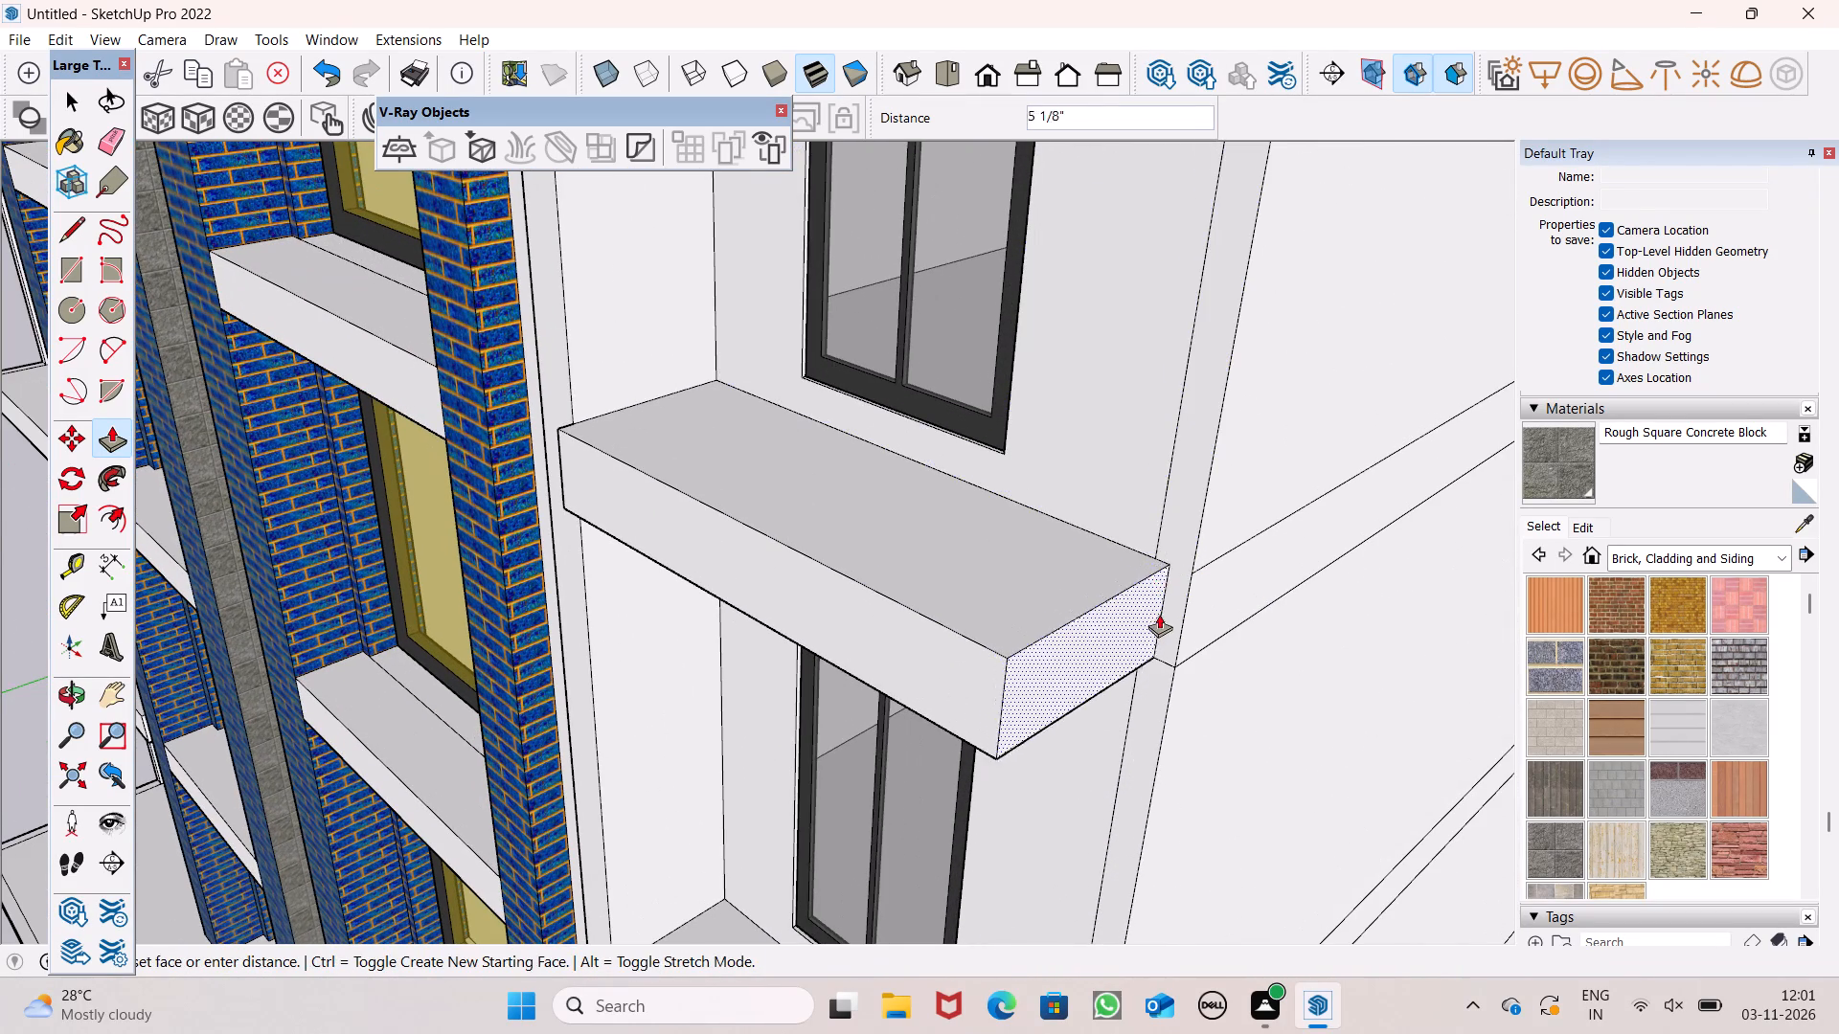
pyautogui.moveTo(1159, 614); pyautogui.dragTo(1184, 630)
# Push/Pull the outer end of the side wing's topmost window ledge outward 9" to meet the side wall.
pyautogui.scroll(-15, 1157, 711)
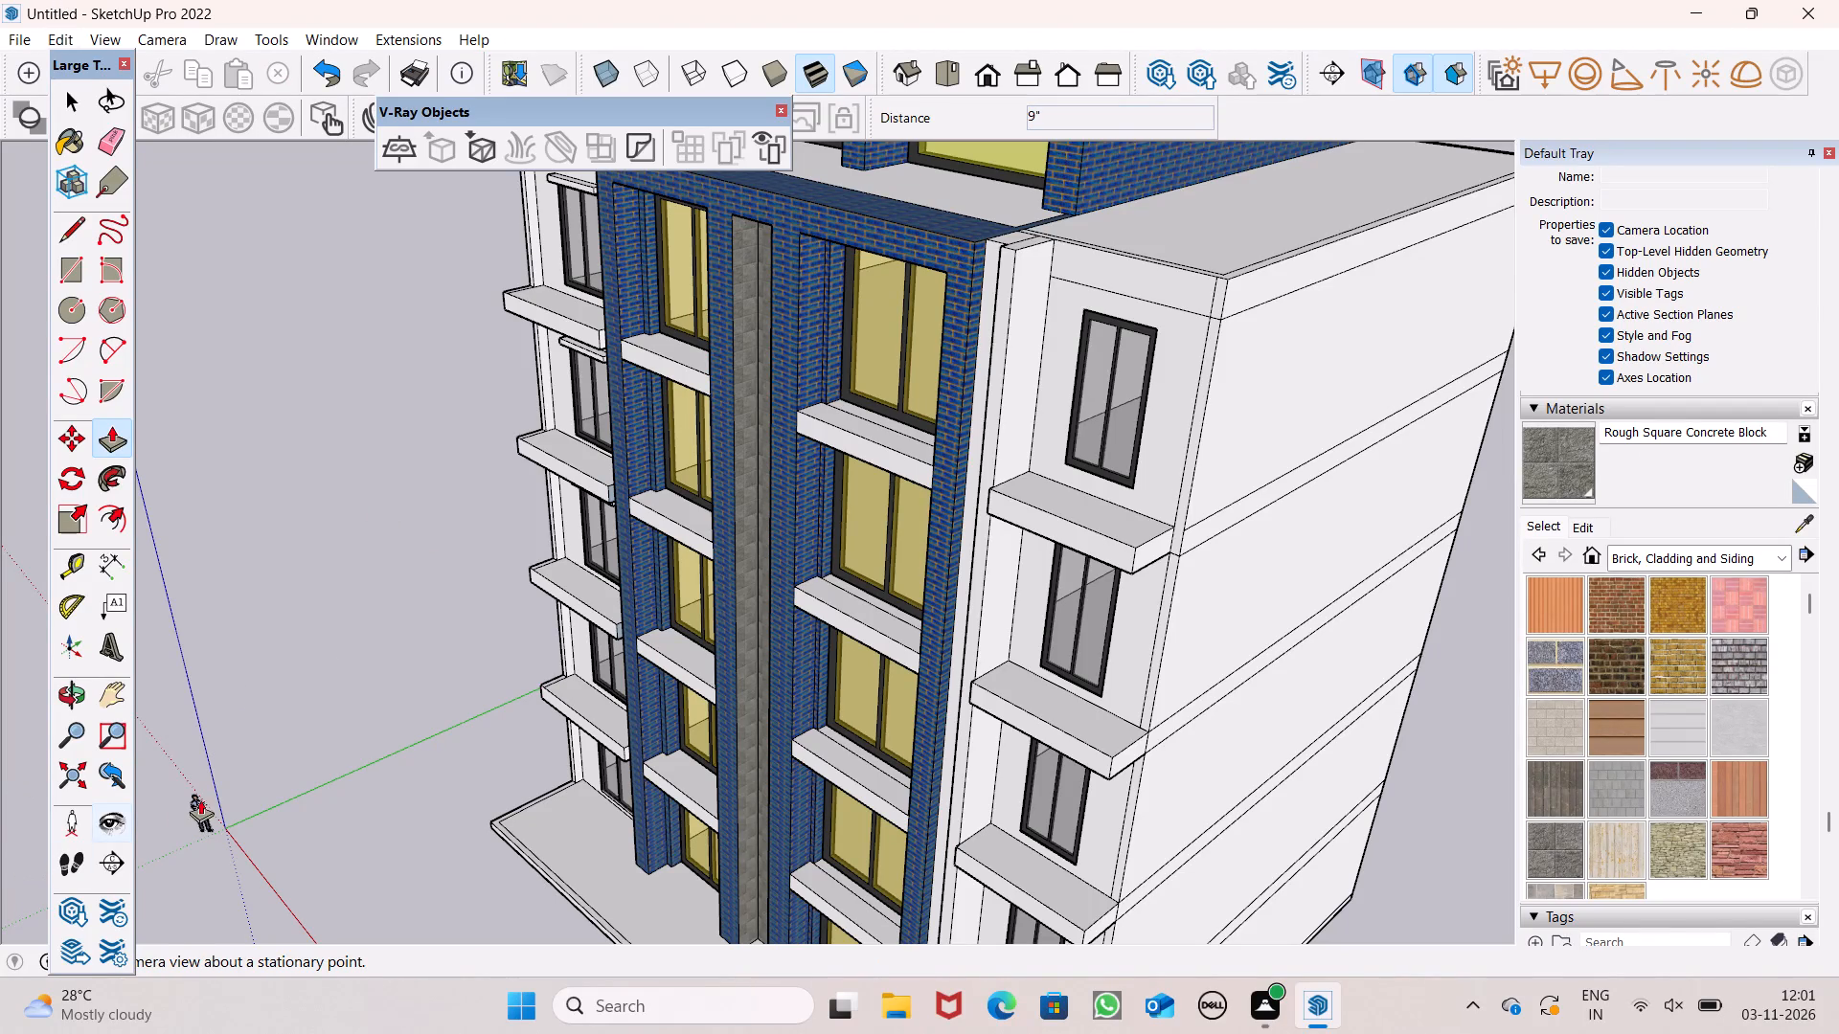
pyautogui.scroll(-5, 476, 641)
pyautogui.scroll(2, 828, 592)
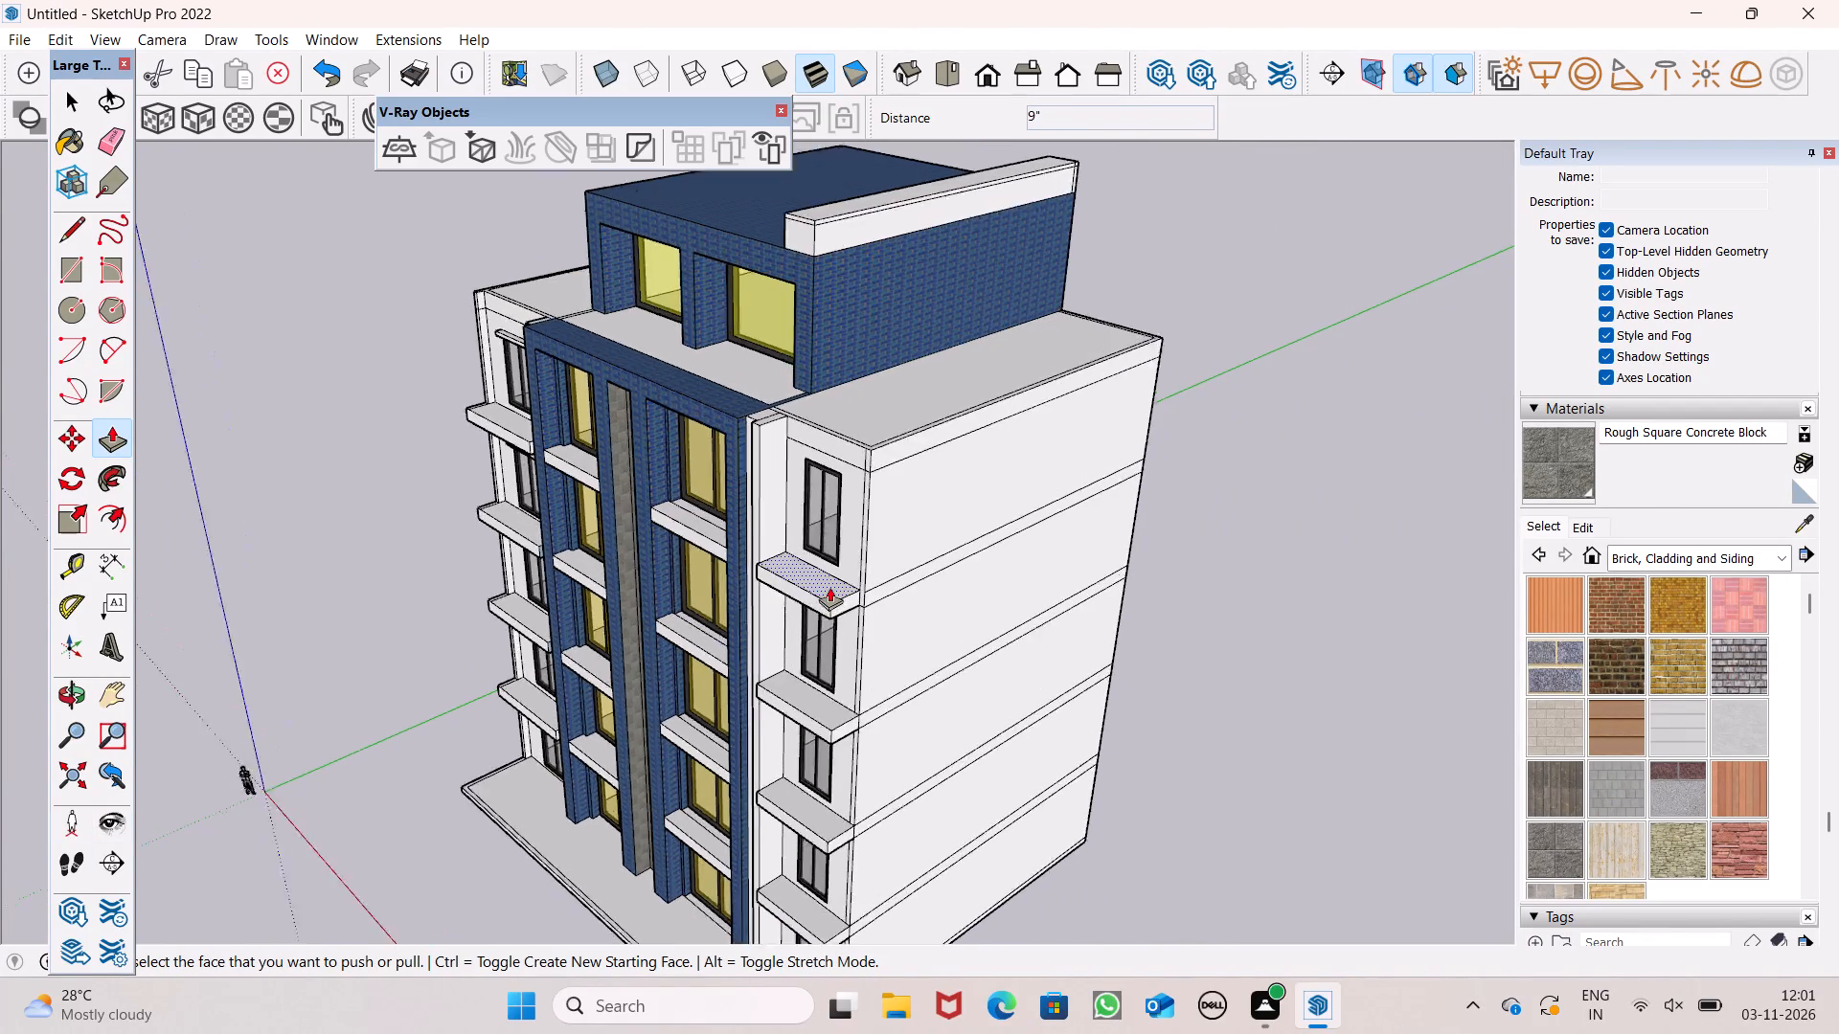
pyautogui.scroll(12, 829, 587)
pyautogui.moveTo(913, 643); pyautogui.dragTo(927, 648)
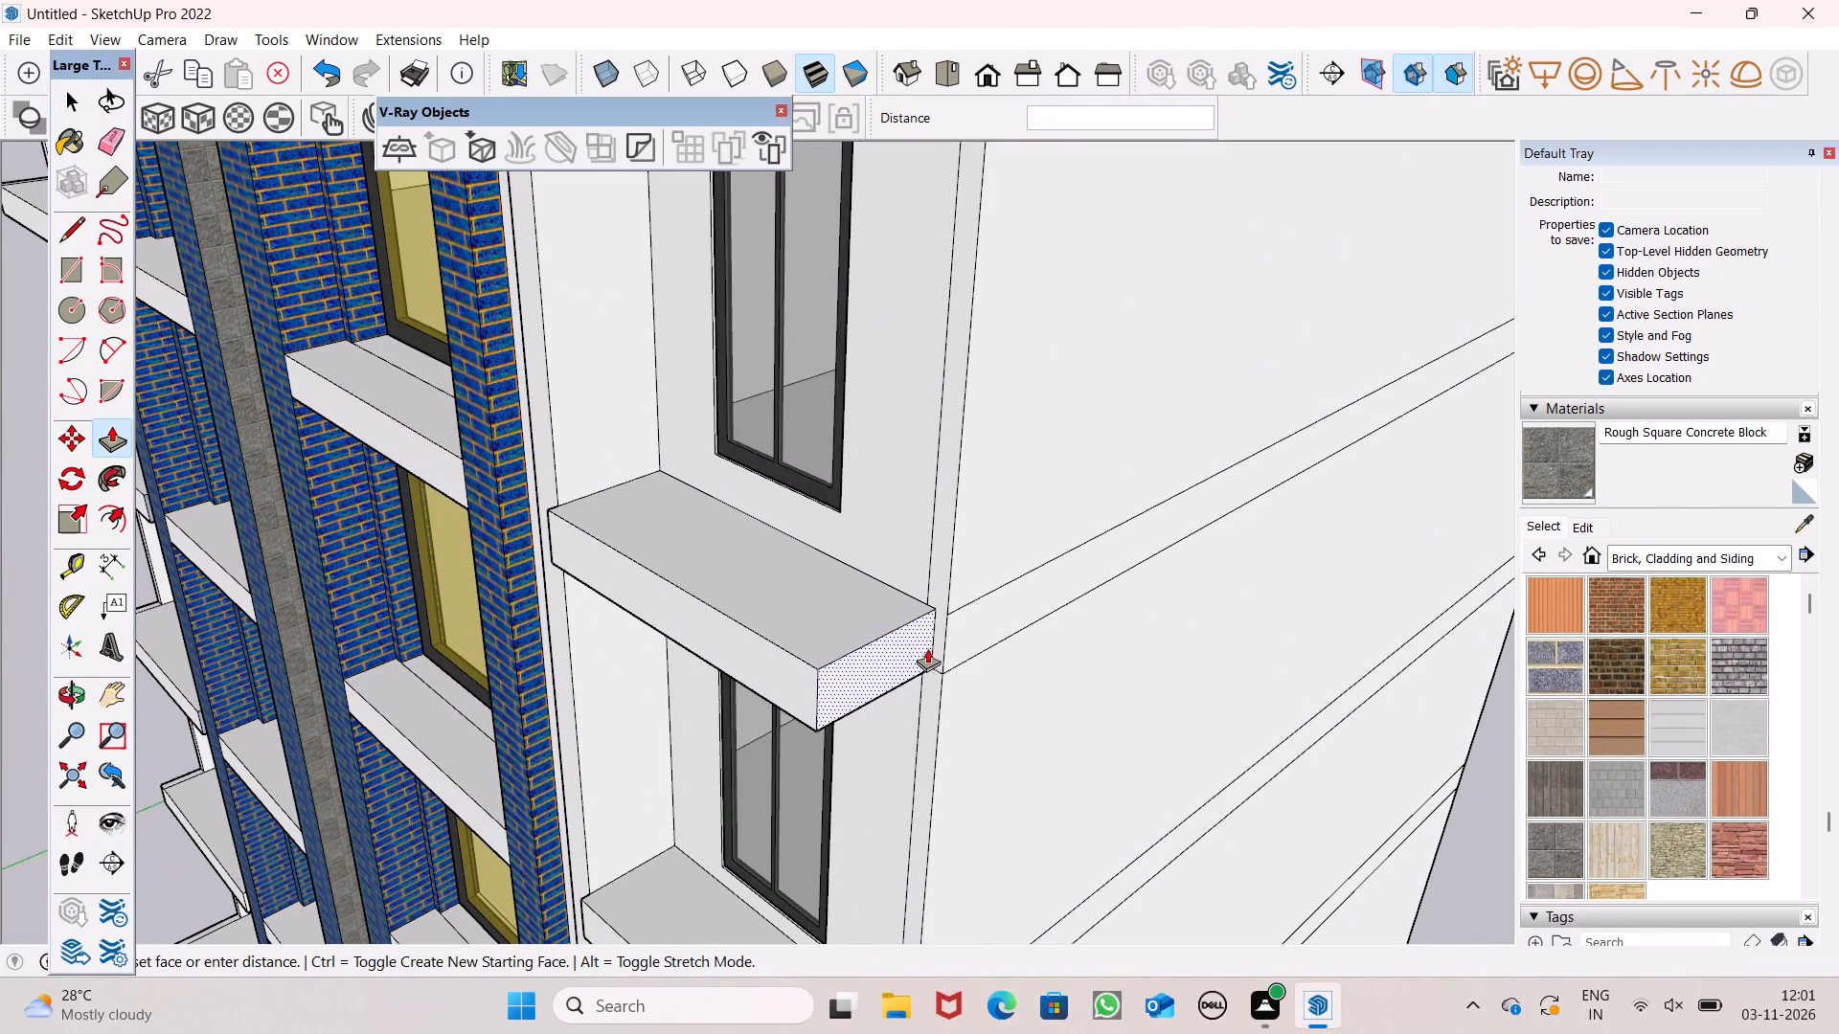
pyautogui.moveTo(927, 648); pyautogui.dragTo(942, 648)
# Erase the short edge crossing the outer corner strip at the roof band above the side wing's top window.
pyautogui.scroll(-8, 992, 630)
pyautogui.scroll(-6, 1013, 709)
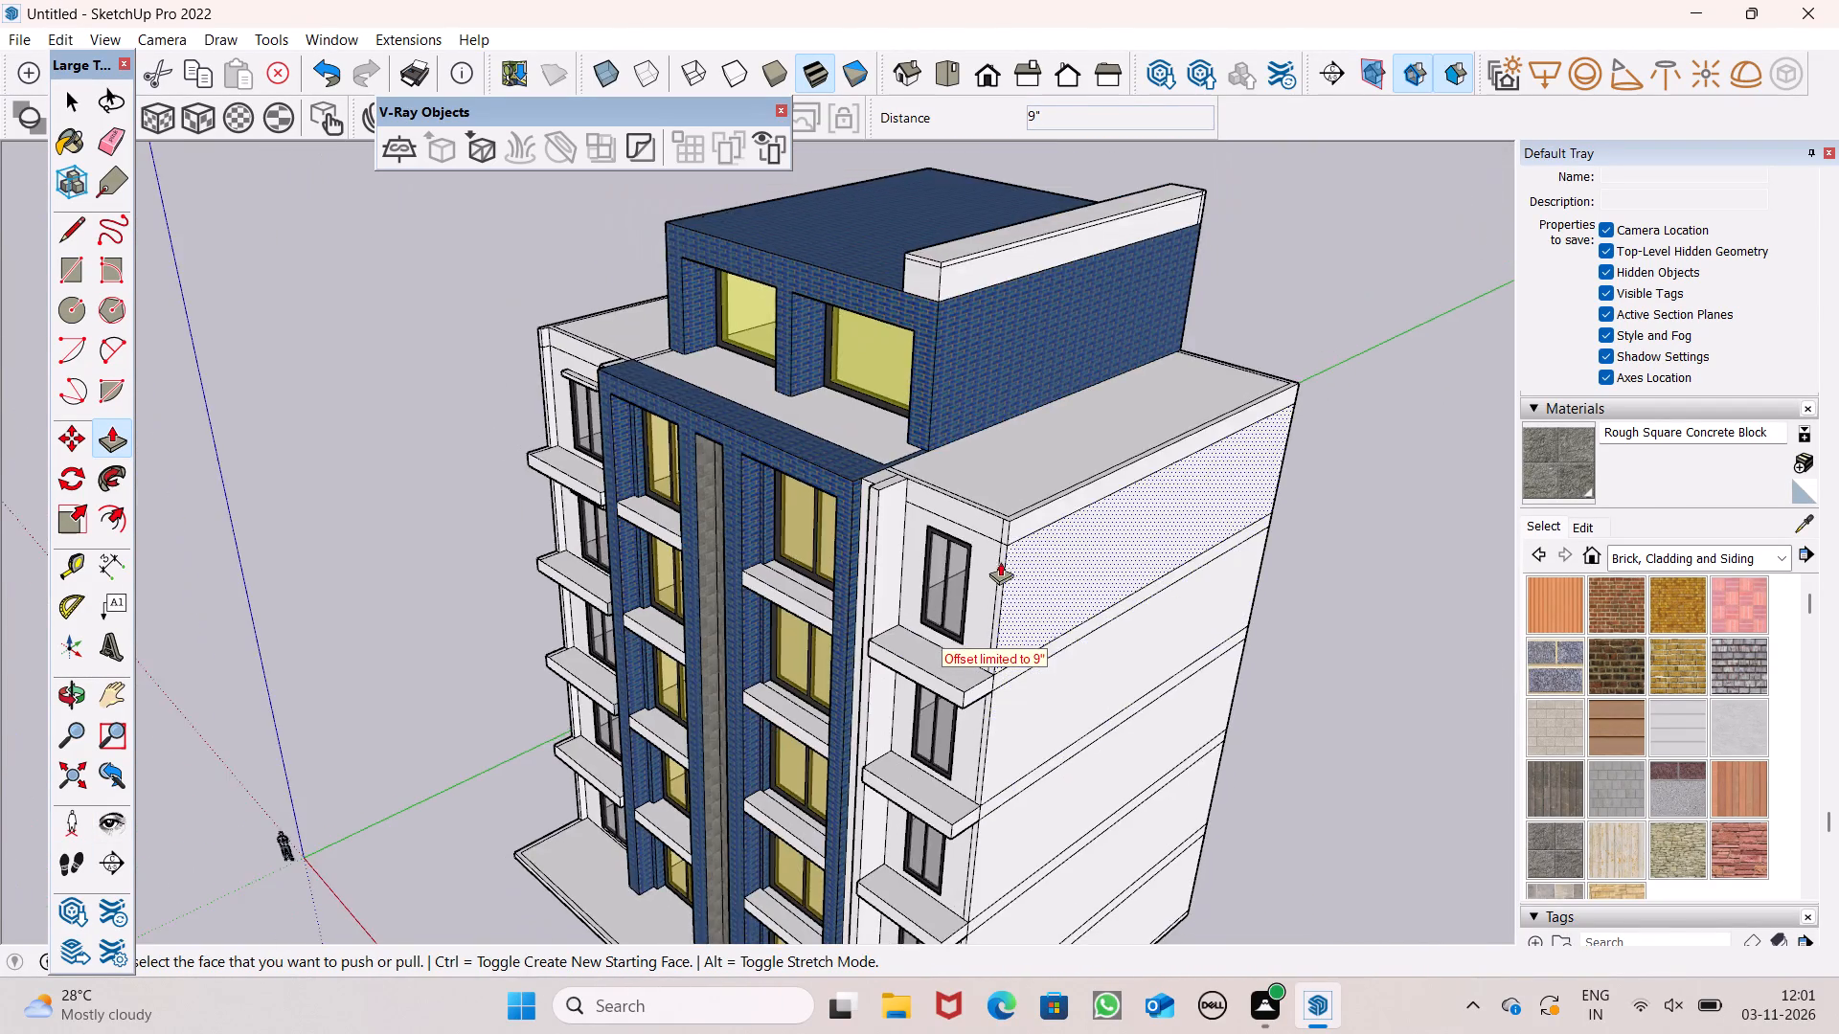
pyautogui.scroll(7, 1000, 549)
pyautogui.scroll(-4, 1015, 523)
pyautogui.moveTo(1030, 556); pyautogui.dragTo(1170, 475, button='middle')
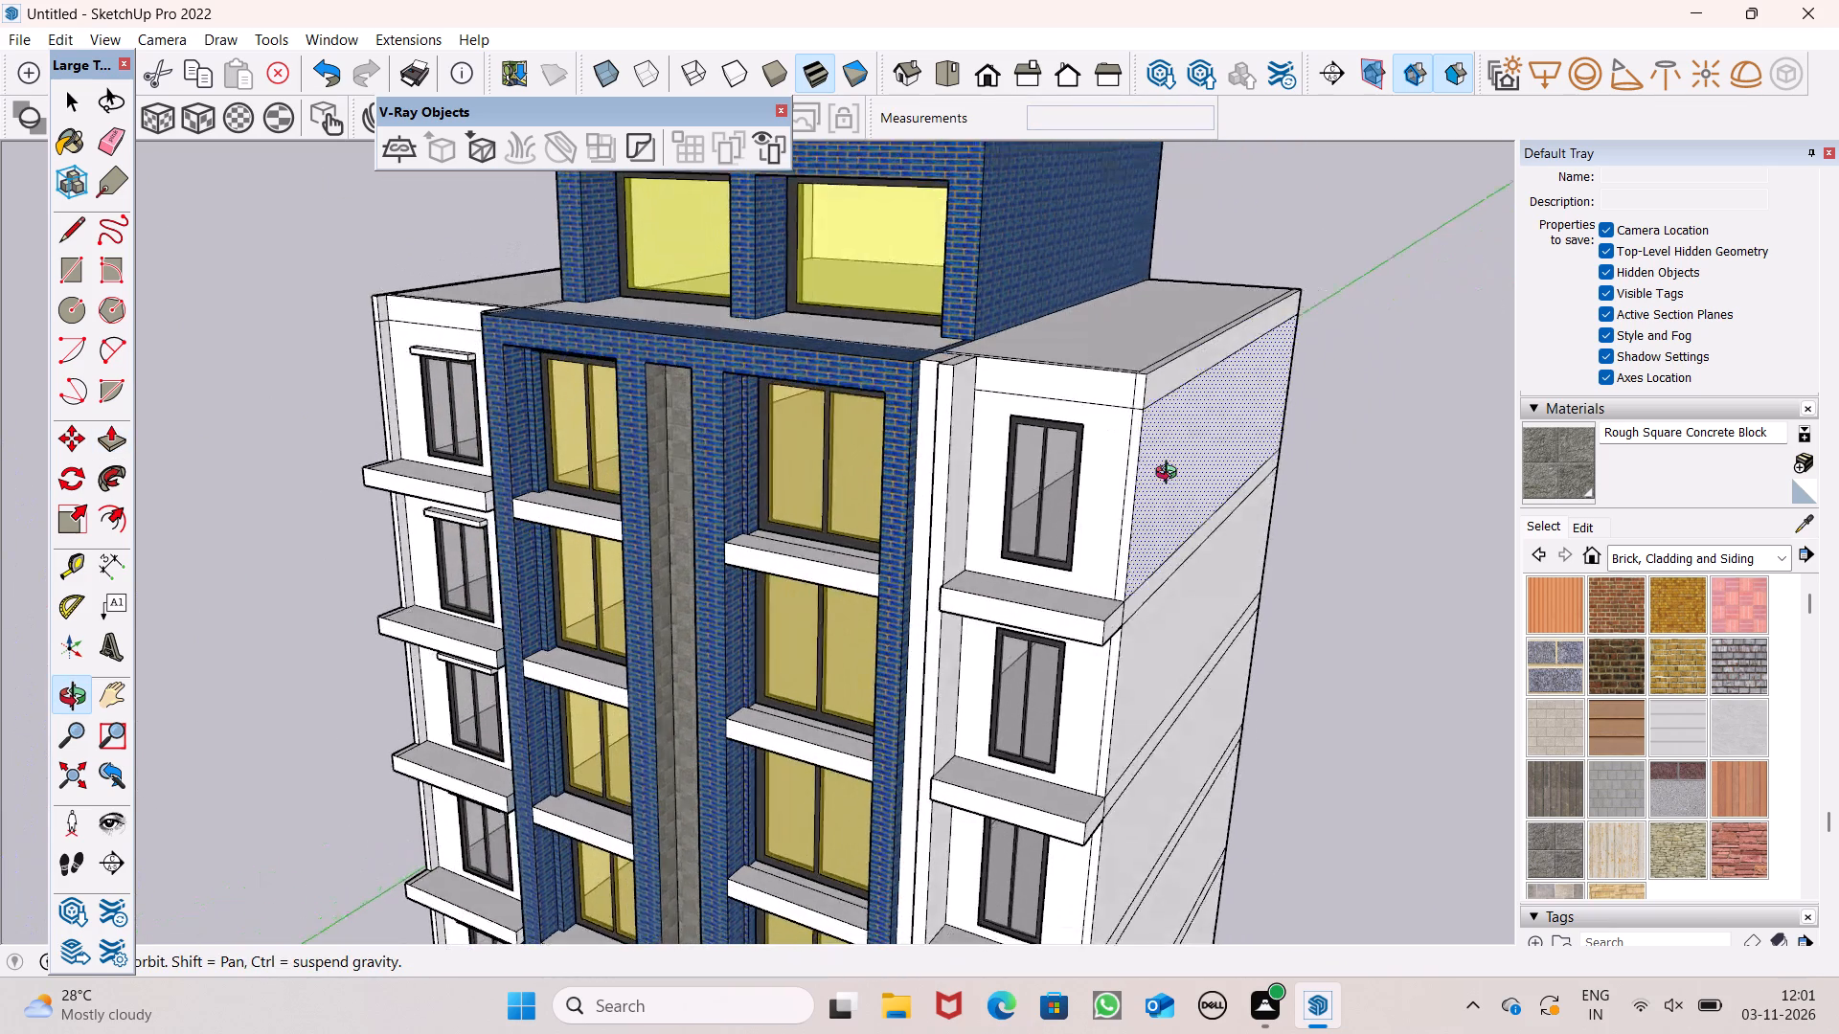
pyautogui.moveTo(1170, 475); pyautogui.dragTo(1126, 535, button='middle')
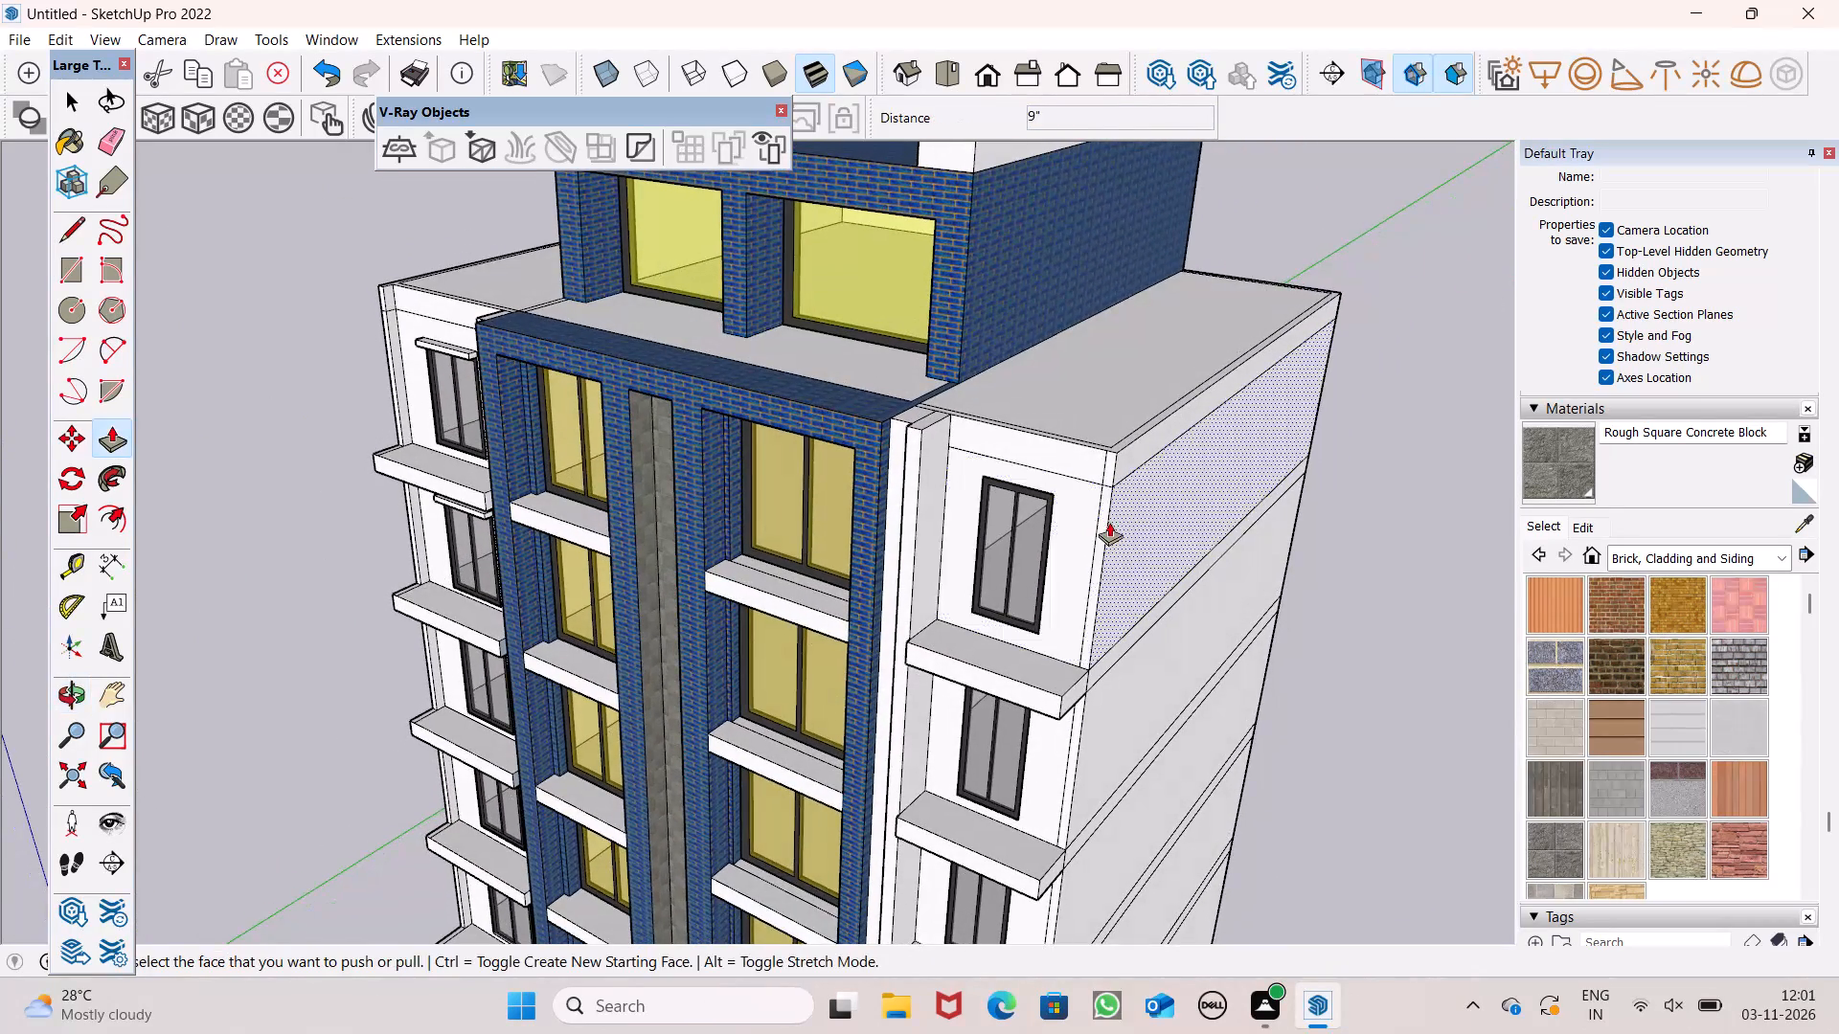
pyautogui.scroll(-1, 1095, 545)
pyautogui.scroll(2, 1084, 642)
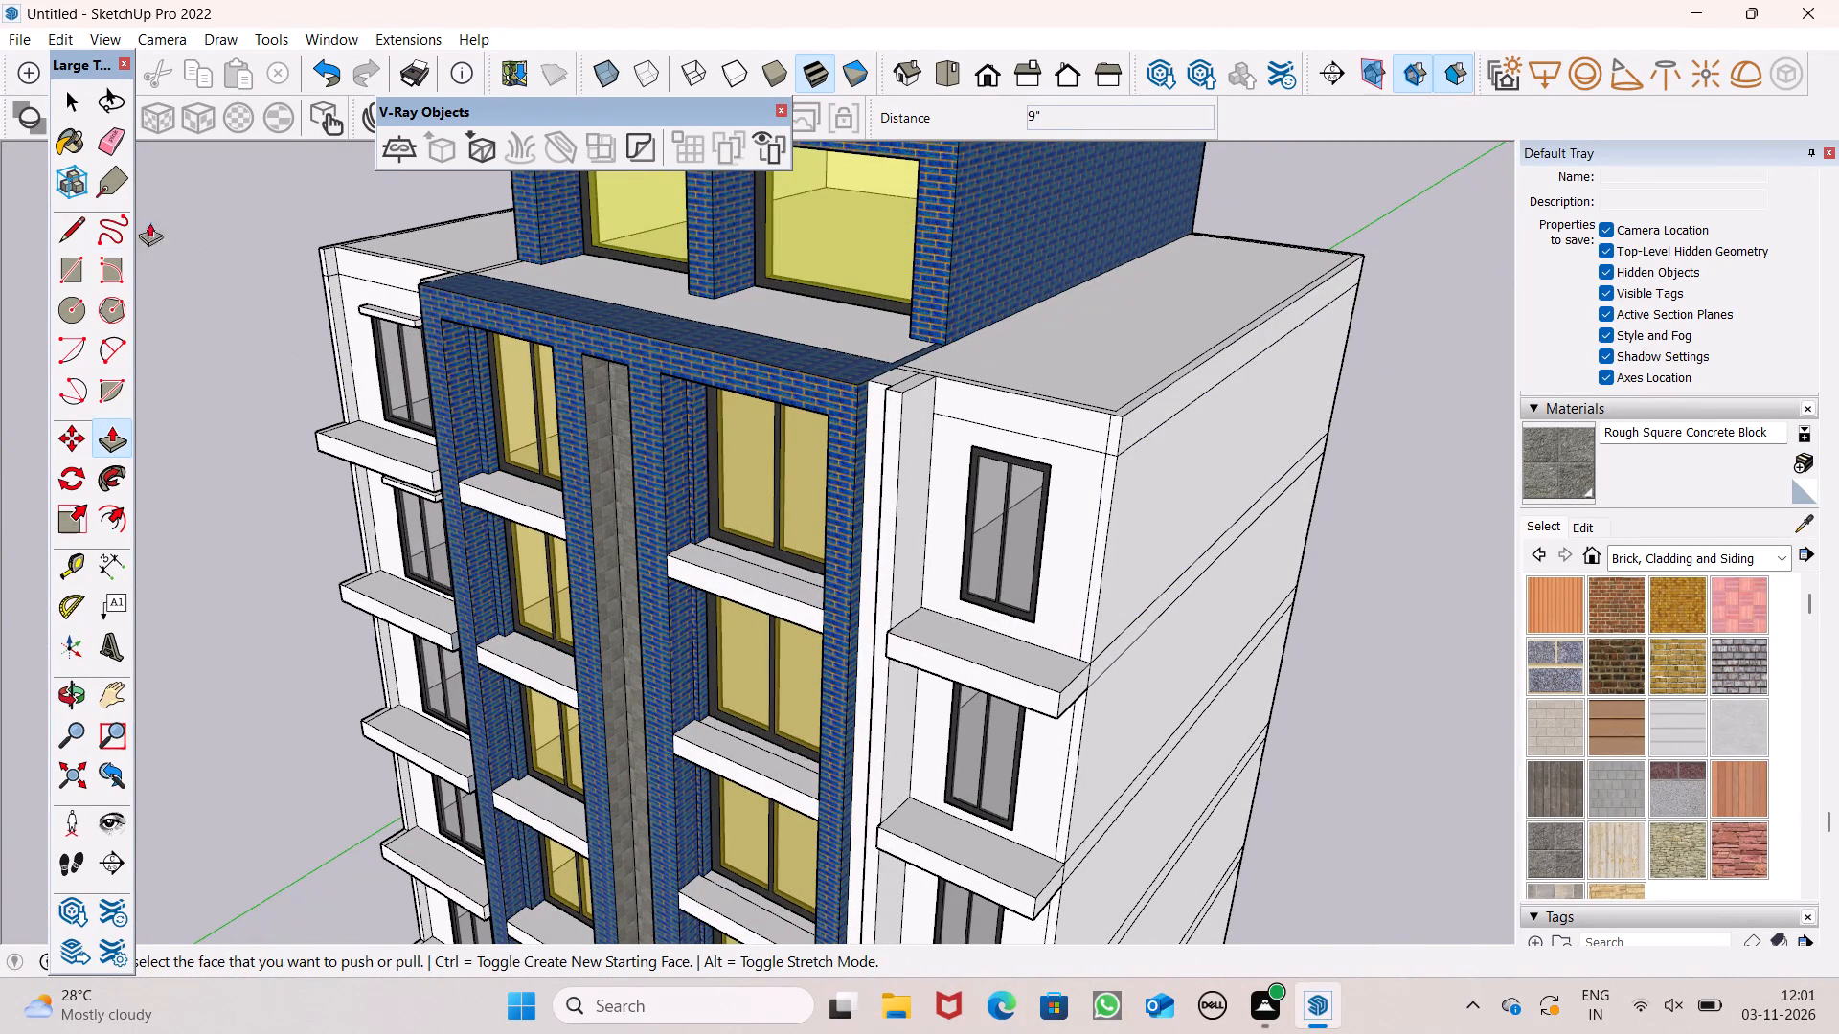
pyautogui.click(109, 149)
pyautogui.moveTo(939, 509); pyautogui.dragTo(993, 562, button='middle')
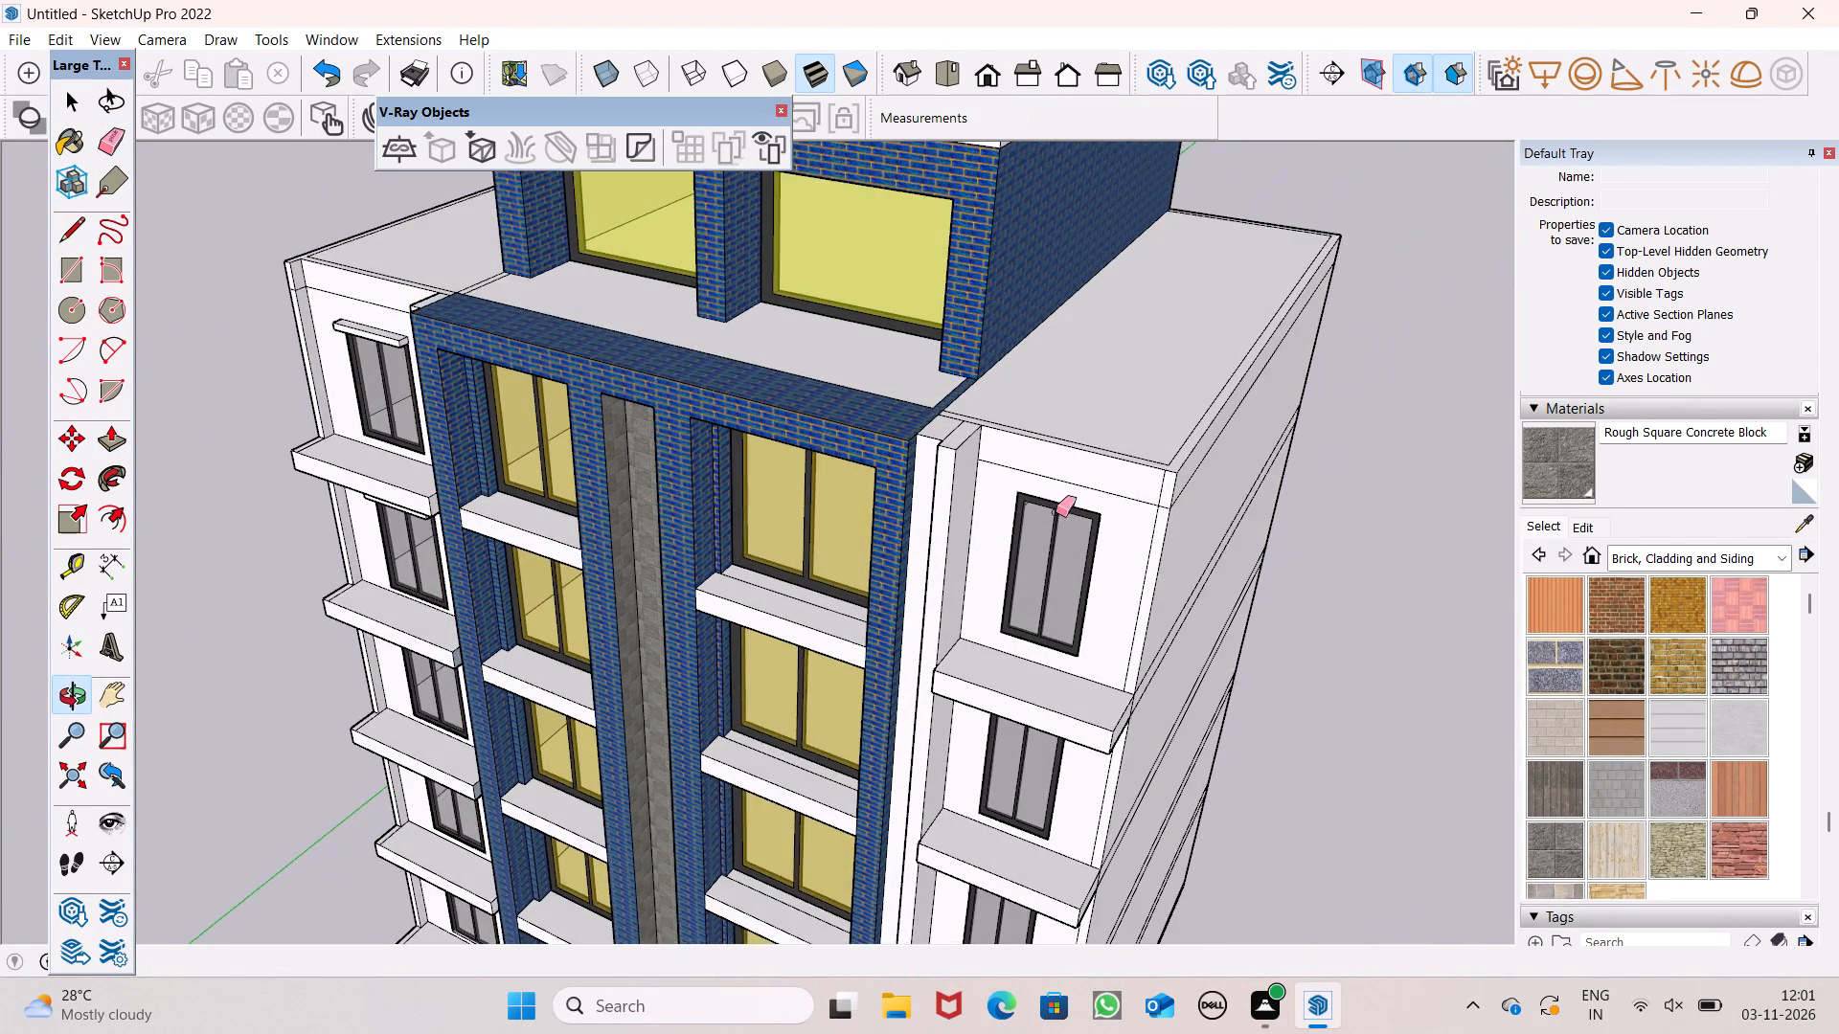
pyautogui.scroll(6, 1072, 512)
pyautogui.moveTo(1193, 509); pyautogui.dragTo(1193, 500)
pyautogui.click(1201, 498)
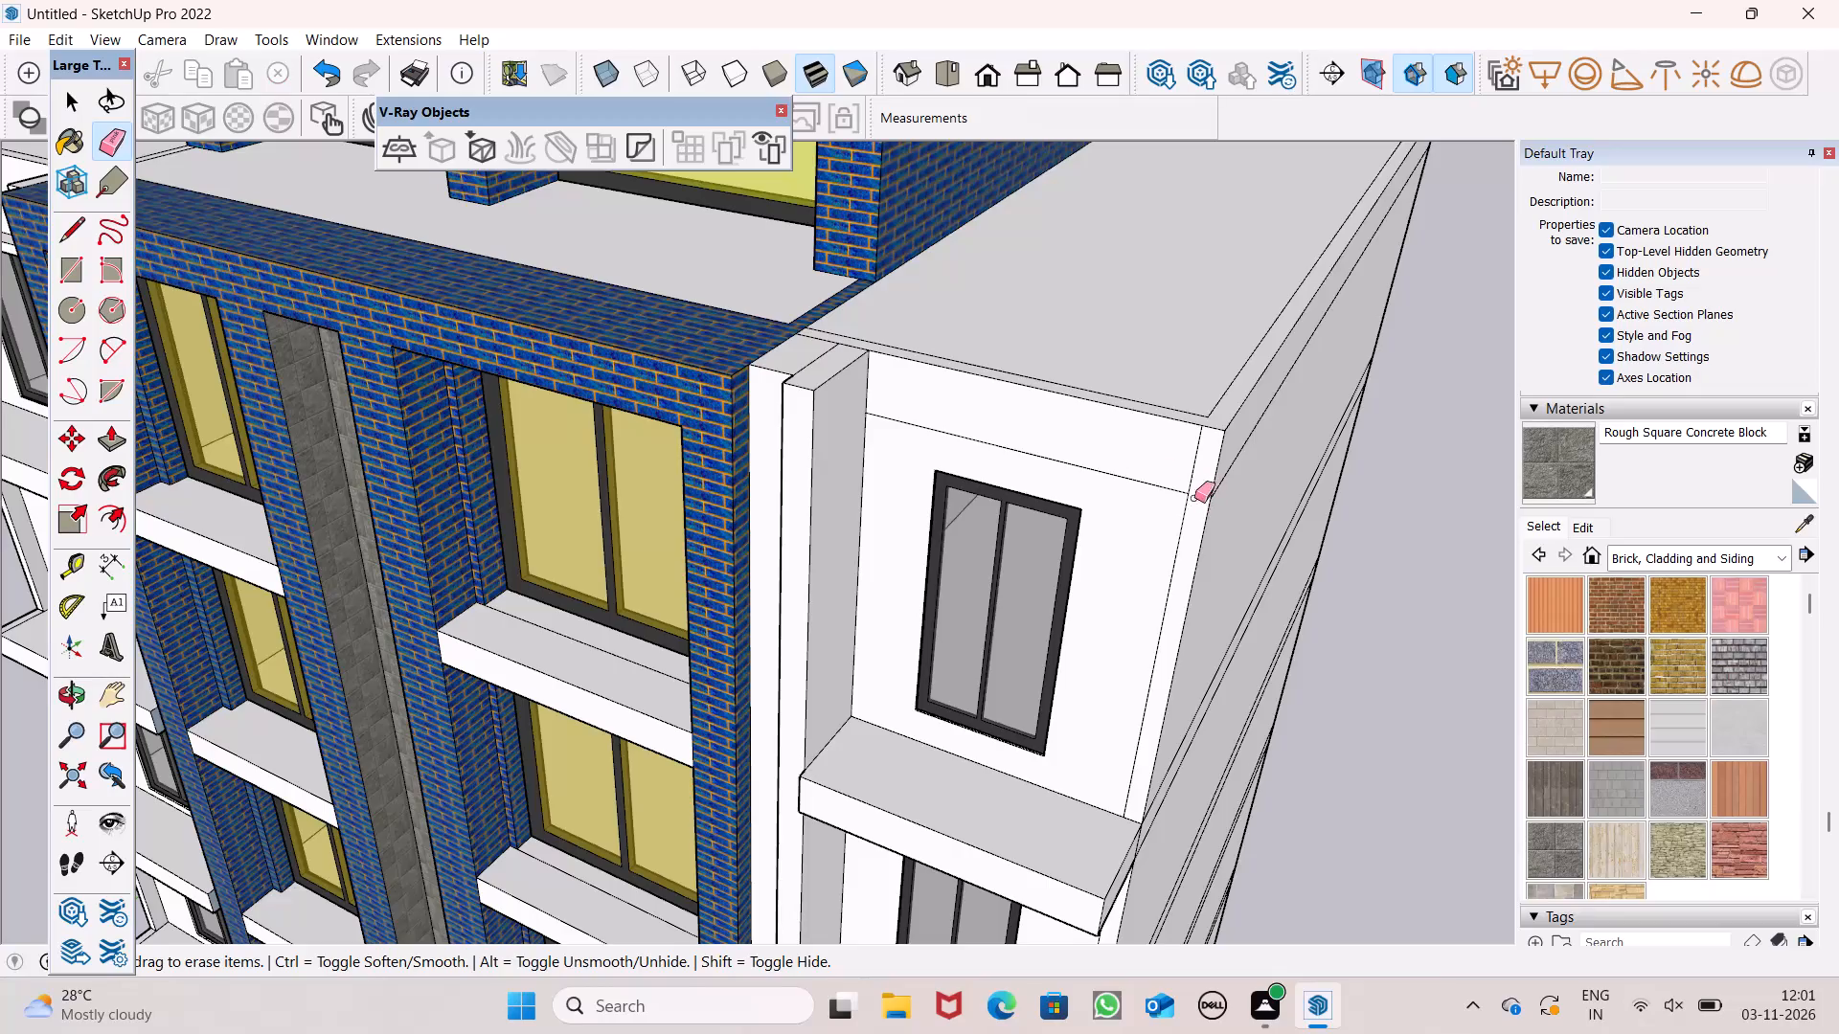
# Push/Pull the narrow outer corner strip beside the side wing's top window inward 1' 7 3/8".
pyautogui.scroll(-10, 1056, 463)
pyautogui.scroll(-4, 954, 398)
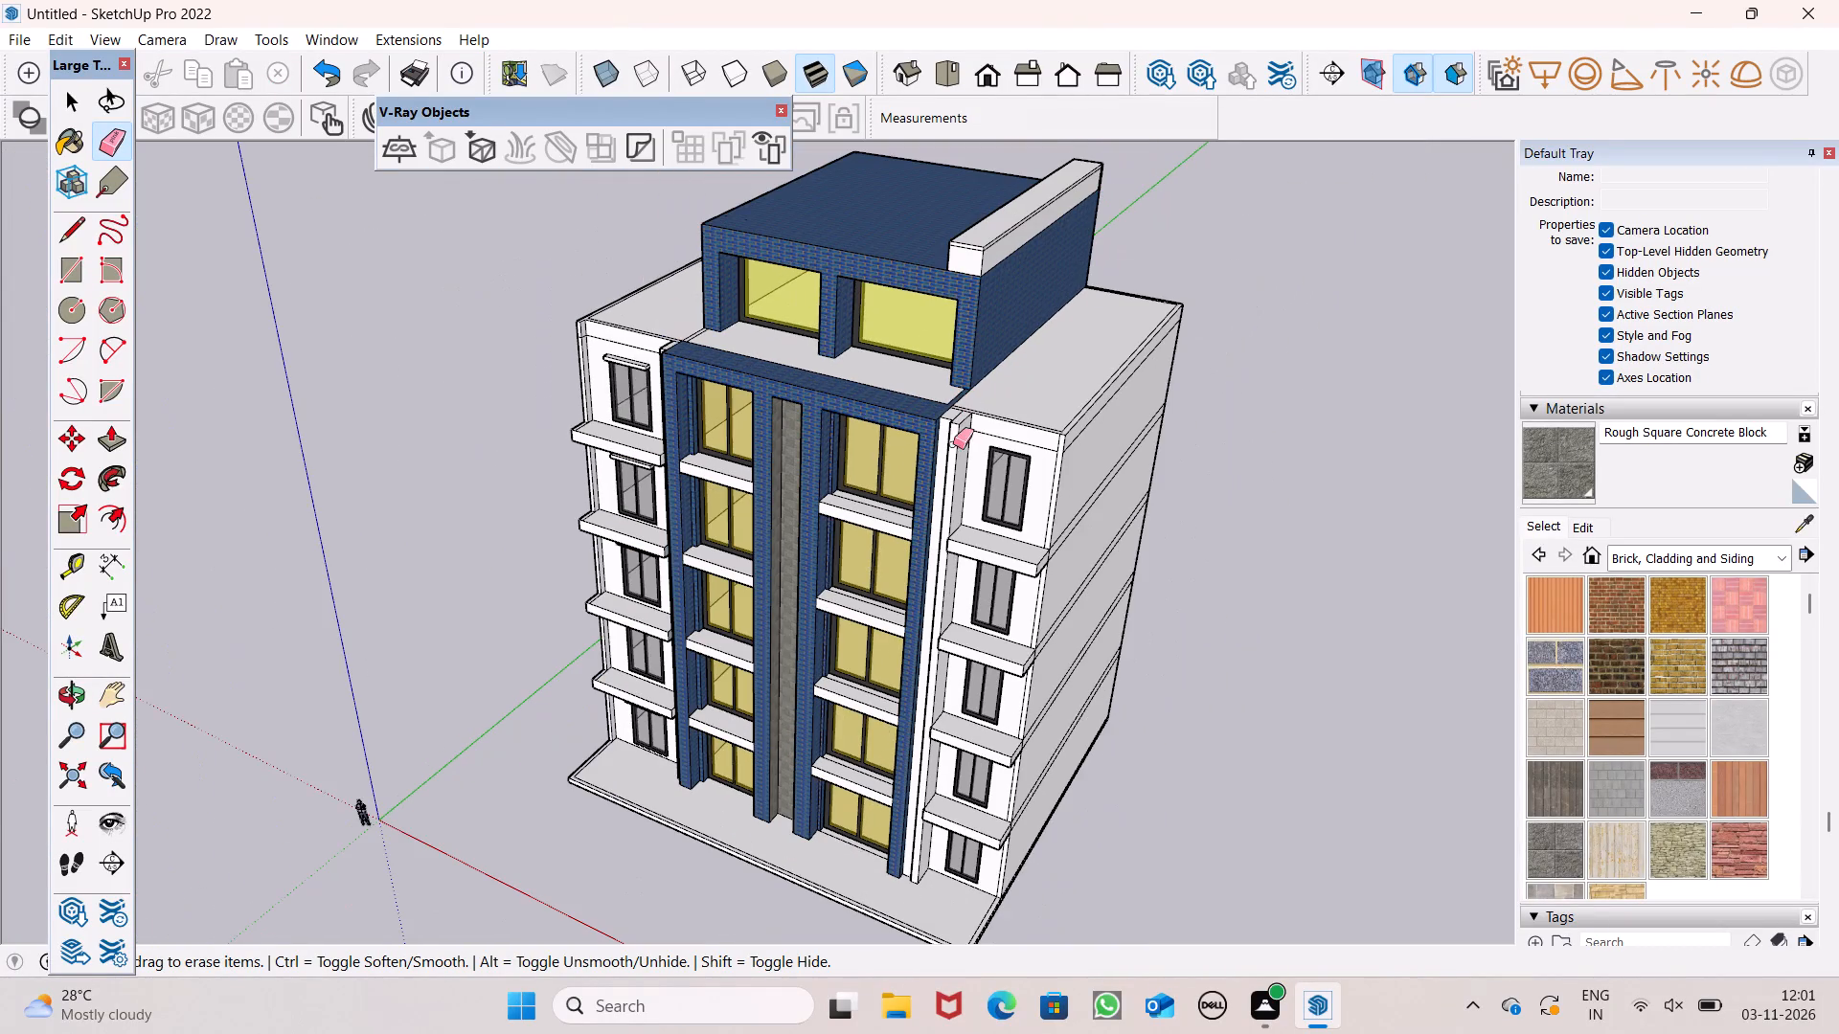
pyautogui.moveTo(972, 673); pyautogui.dragTo(958, 548, button='middle')
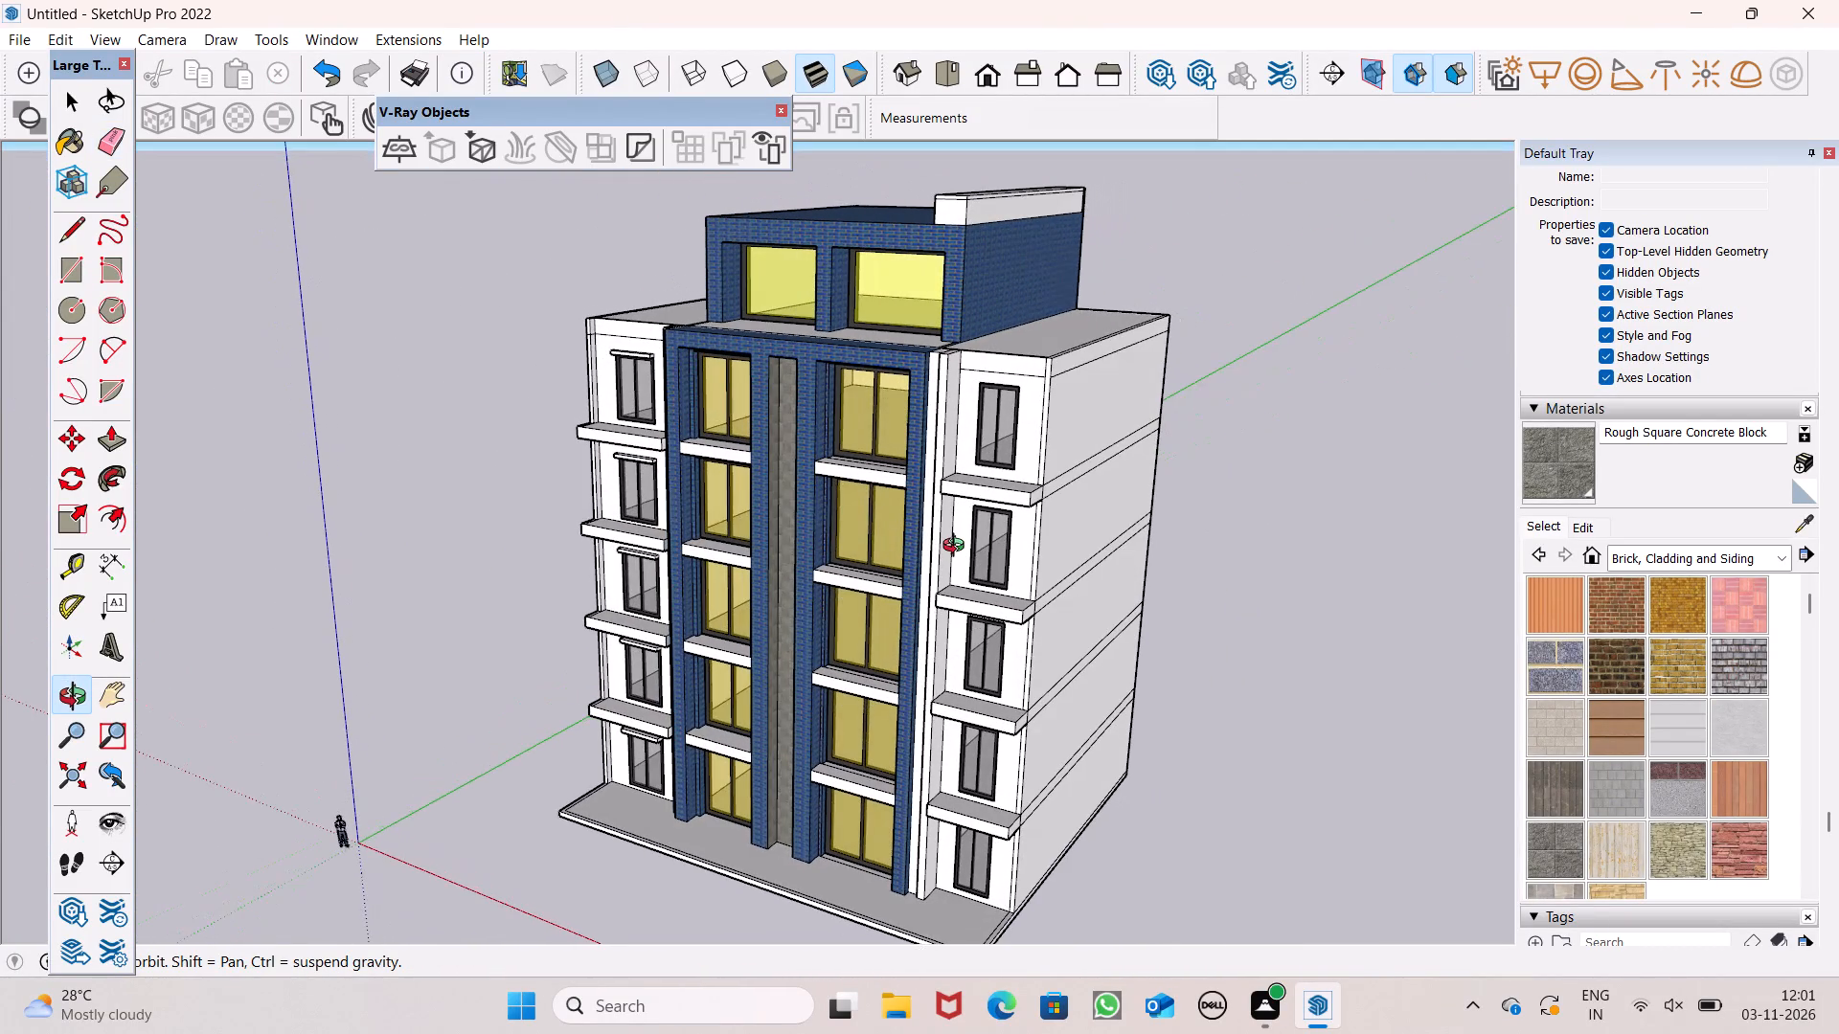
pyautogui.moveTo(958, 548); pyautogui.dragTo(963, 559, button='middle')
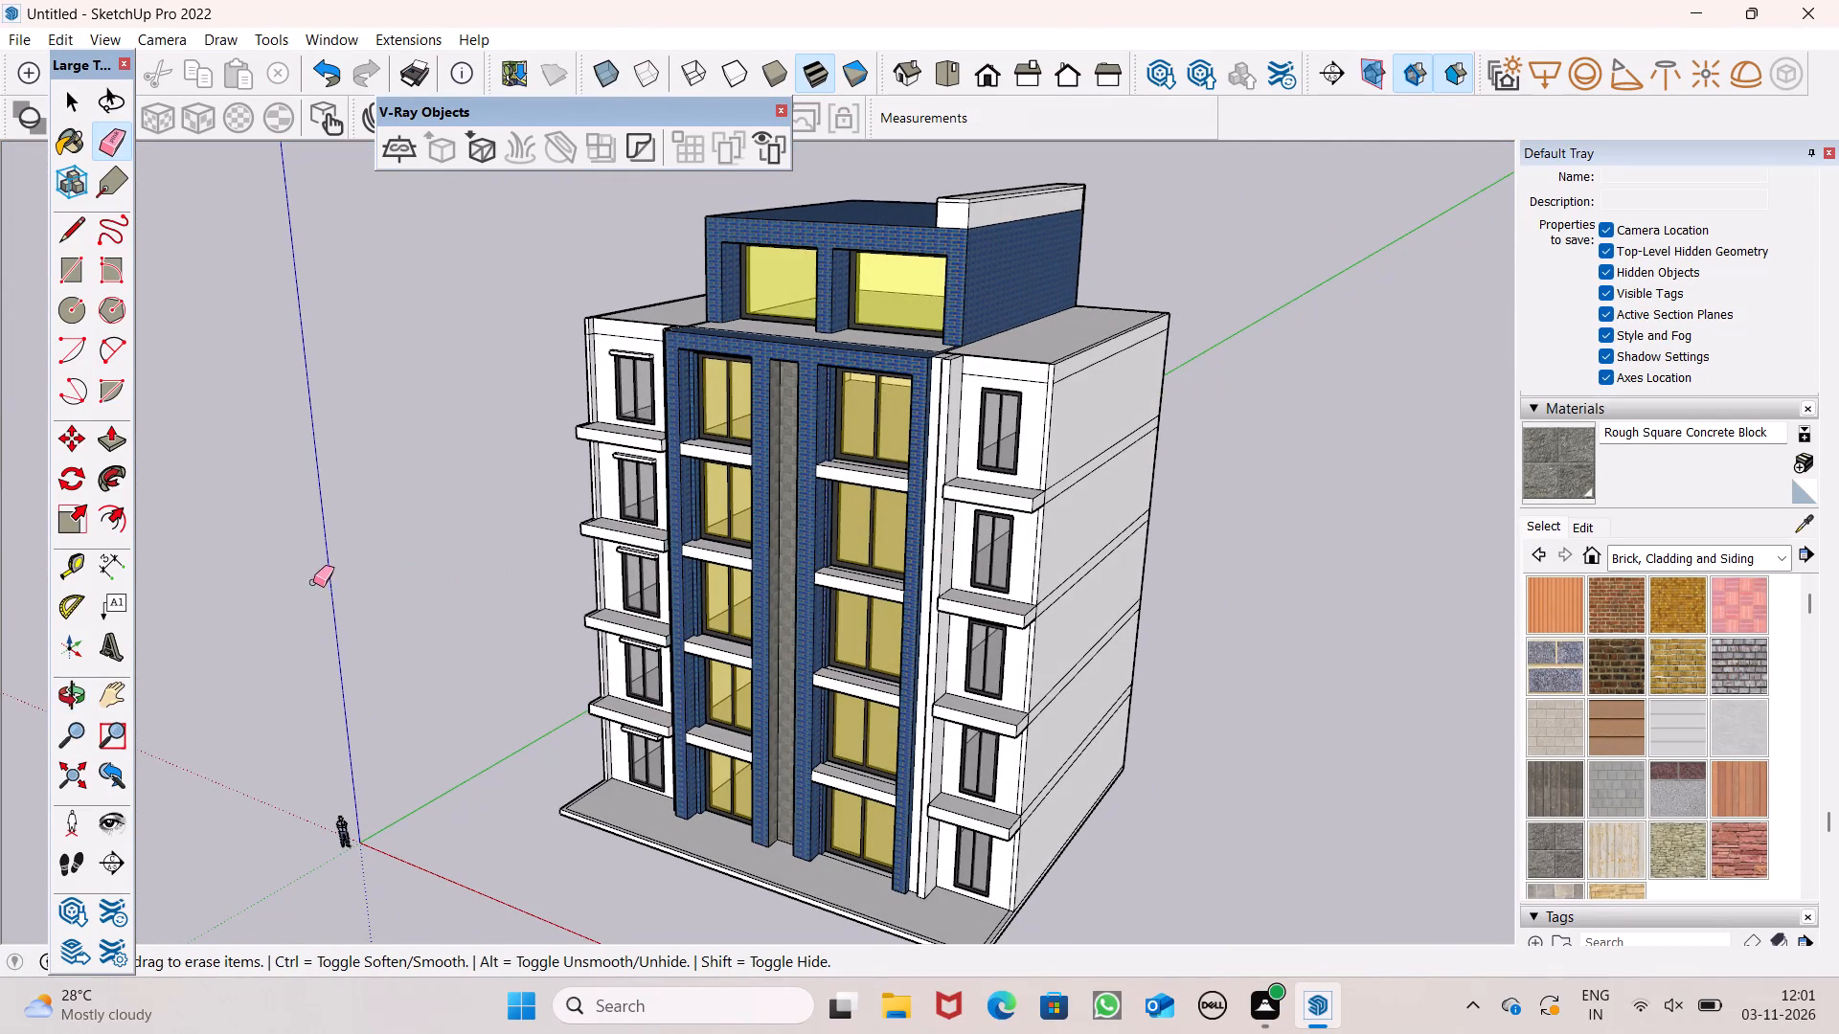
pyautogui.click(117, 432)
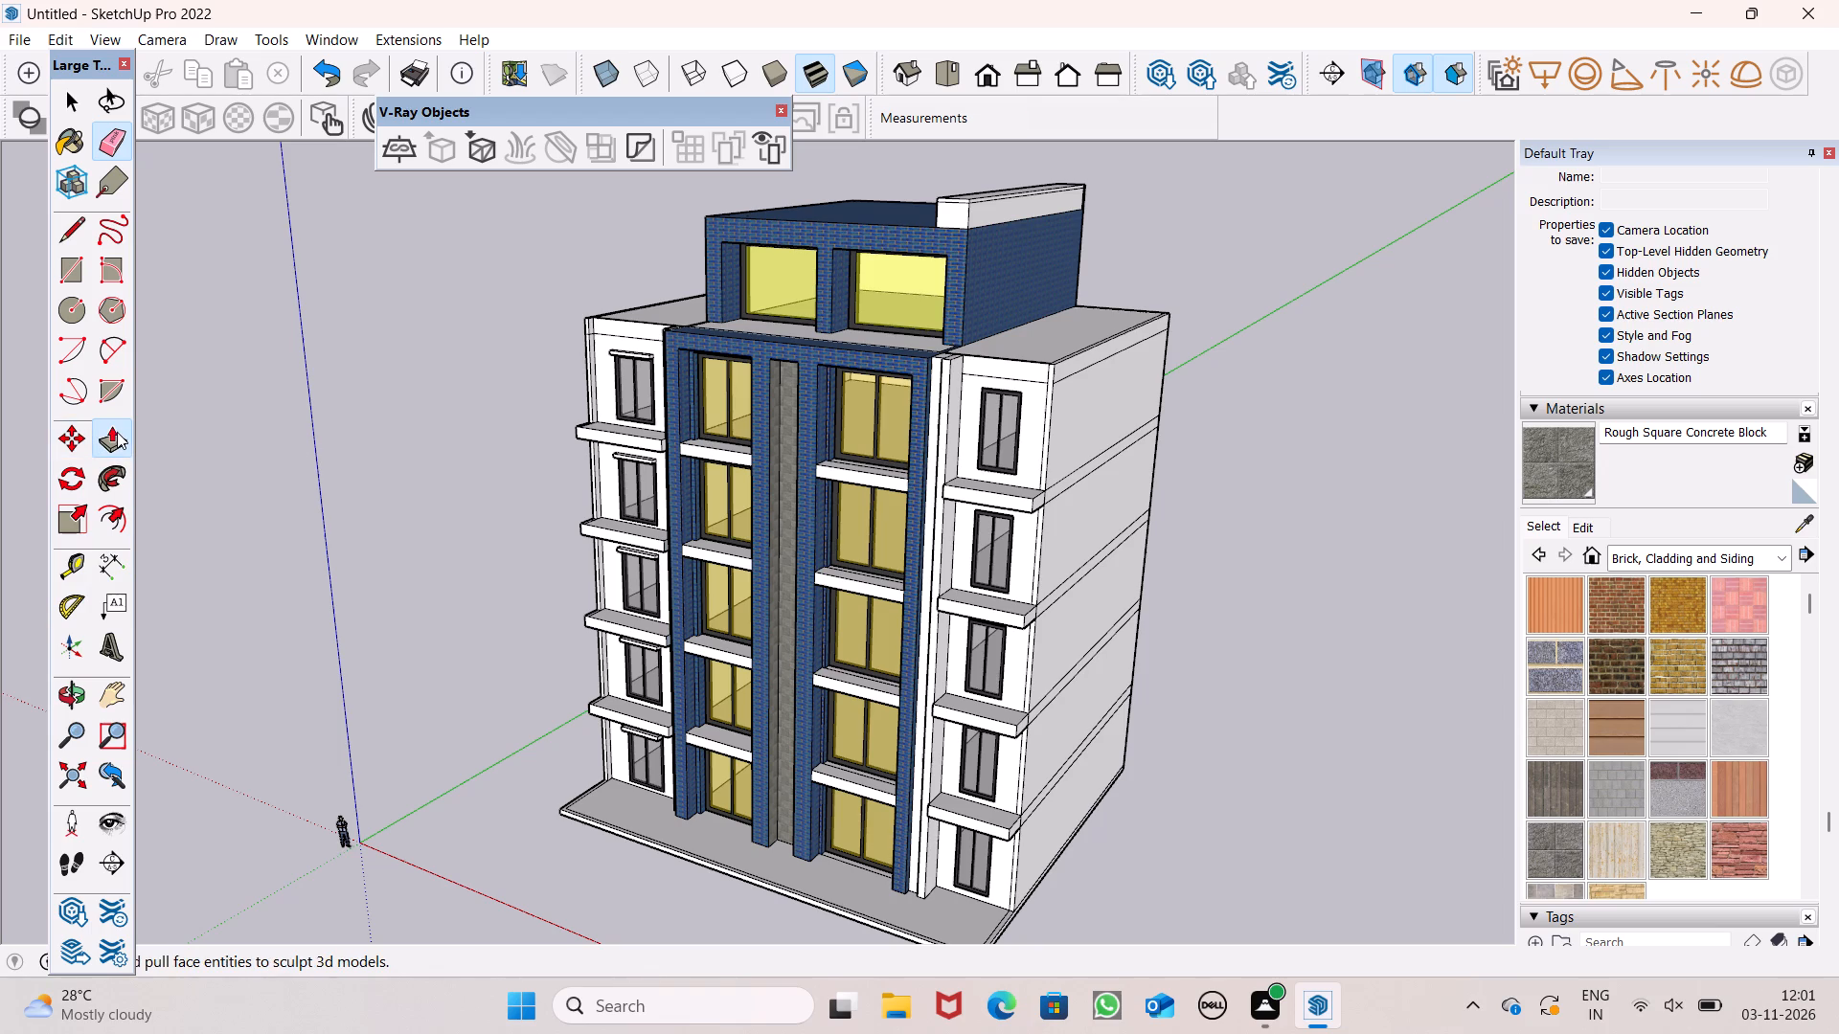
pyautogui.scroll(-3, 860, 590)
pyautogui.moveTo(897, 697); pyautogui.dragTo(965, 762, button='middle')
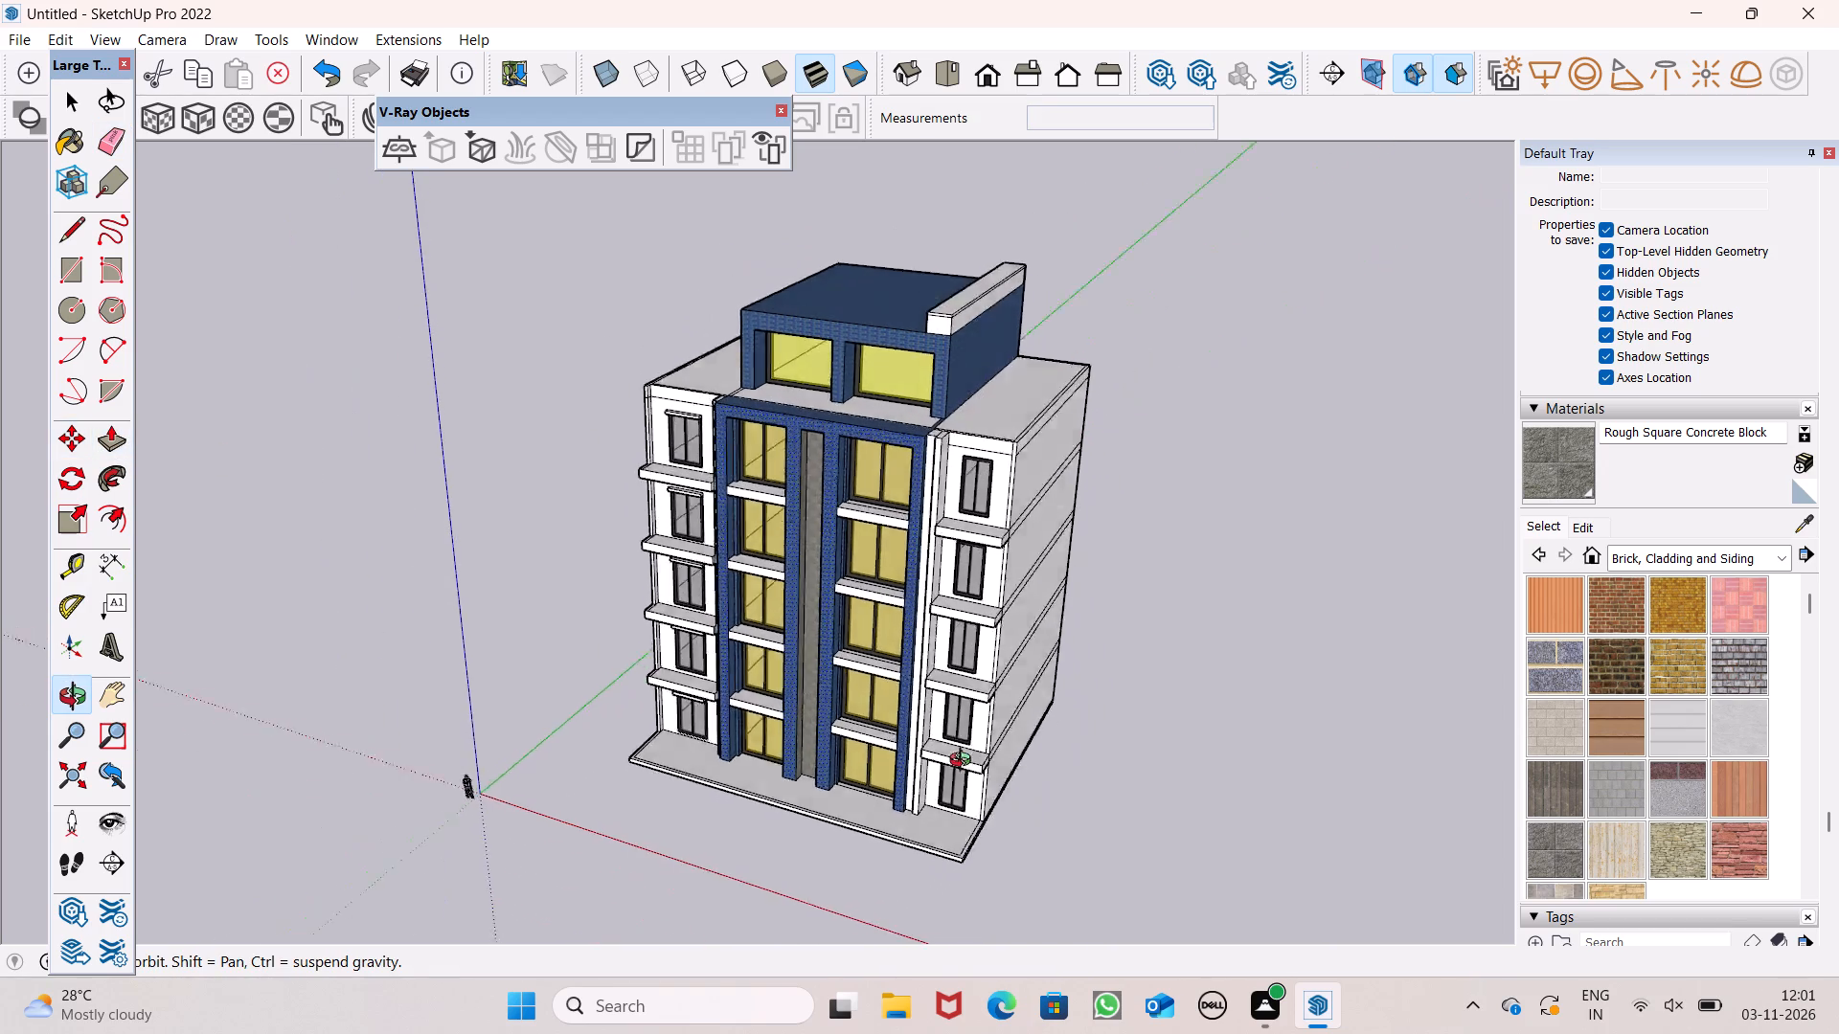
pyautogui.moveTo(965, 762); pyautogui.dragTo(1045, 874, button='middle')
pyautogui.scroll(7, 984, 613)
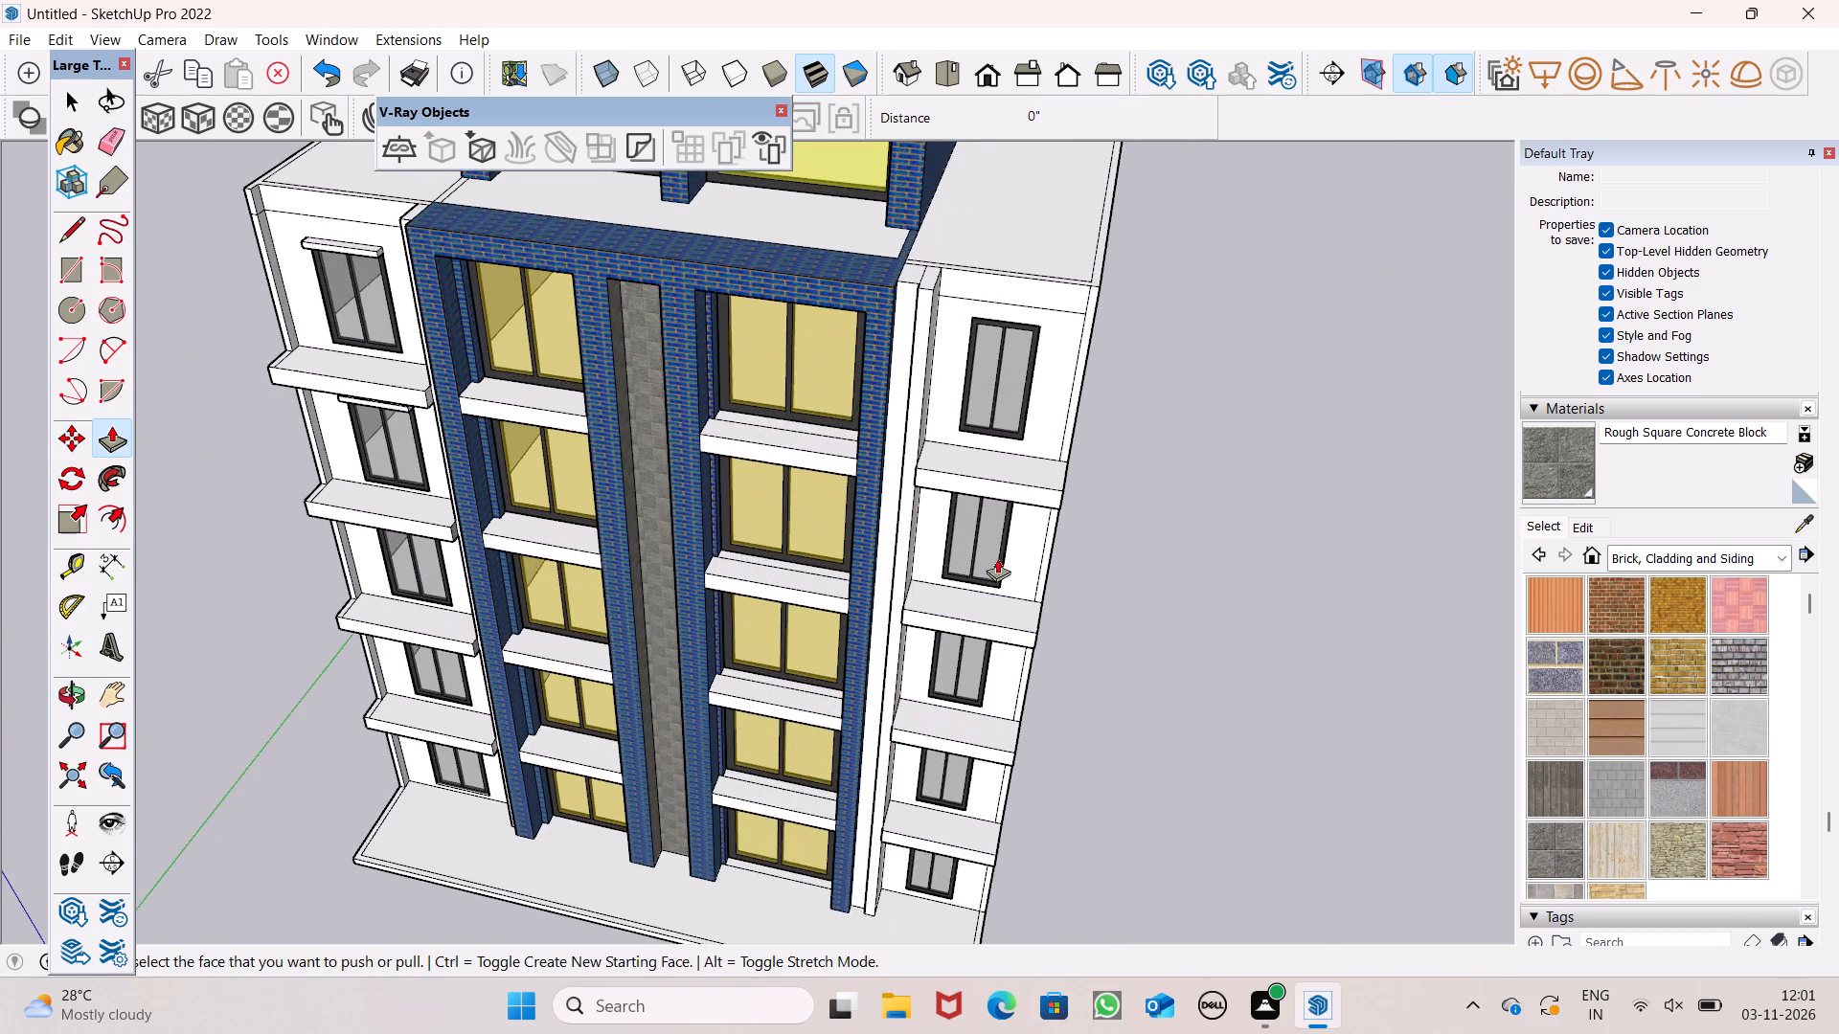
pyautogui.scroll(6, 1083, 381)
pyautogui.scroll(-5, 1086, 342)
pyautogui.moveTo(1063, 487); pyautogui.dragTo(930, 593, button='middle')
pyautogui.moveTo(907, 599); pyautogui.dragTo(858, 613, button='middle')
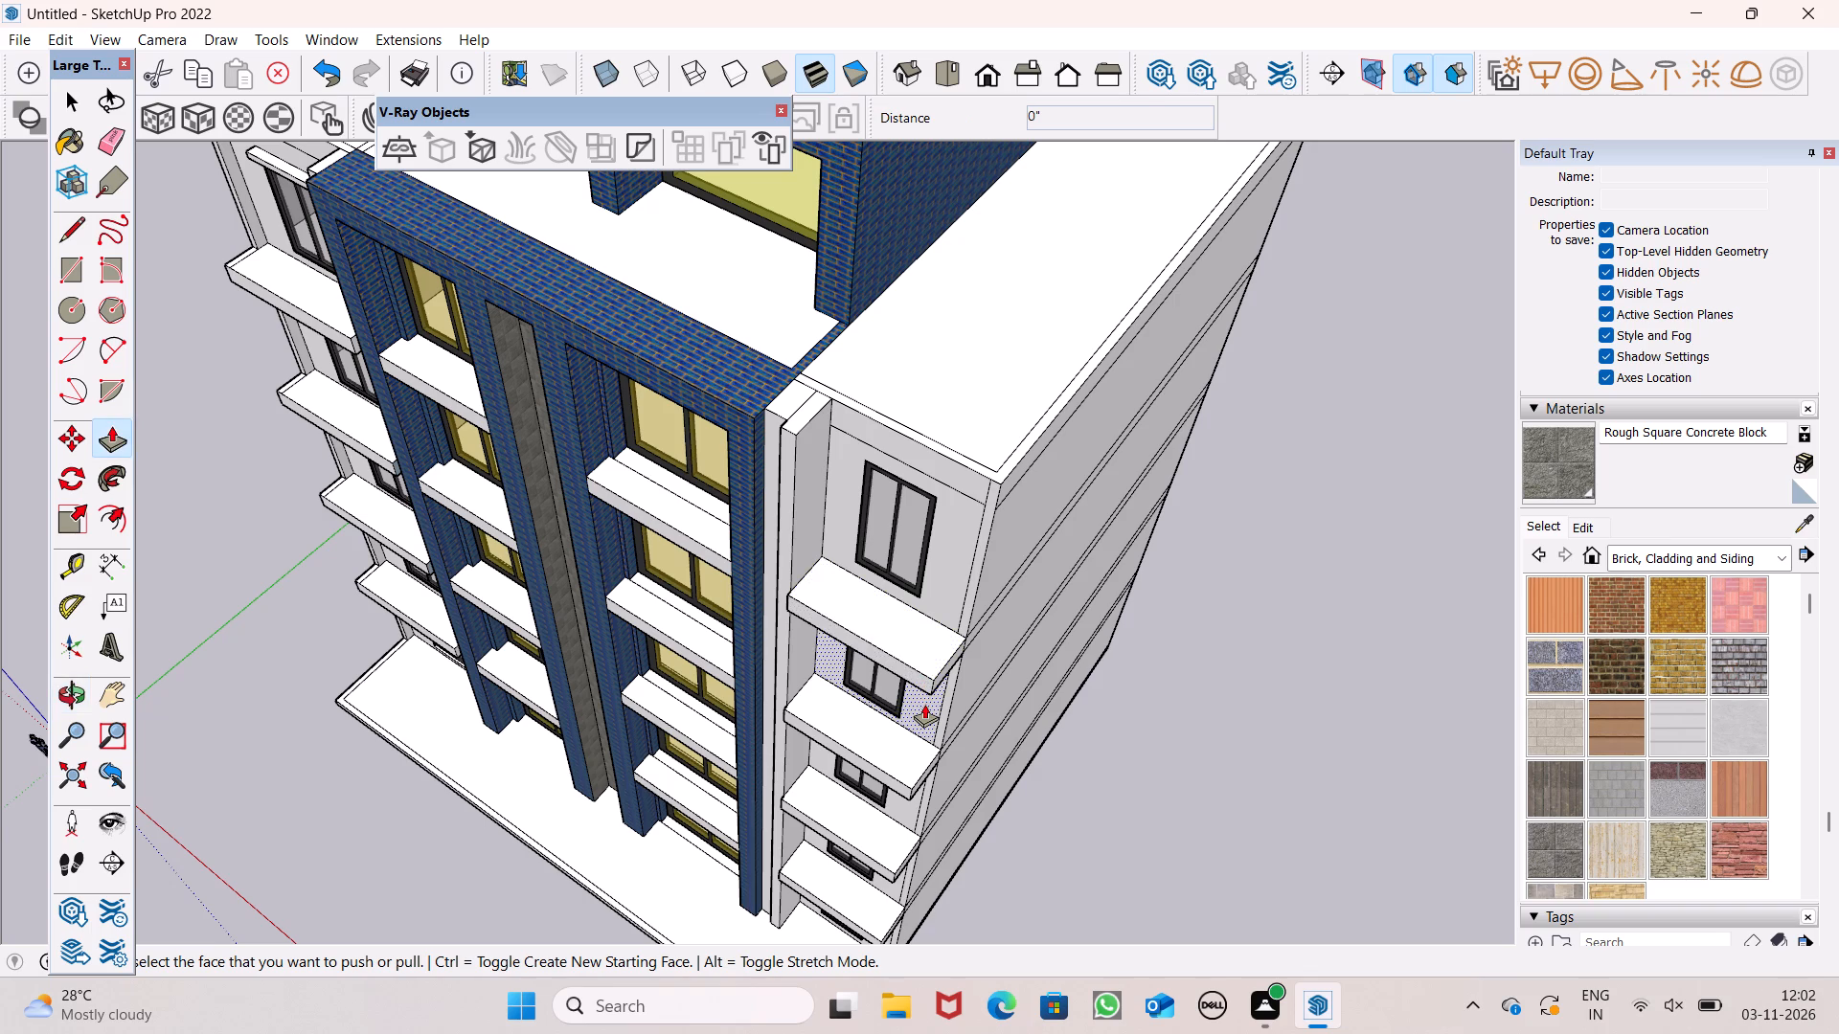
pyautogui.scroll(-1, 911, 573)
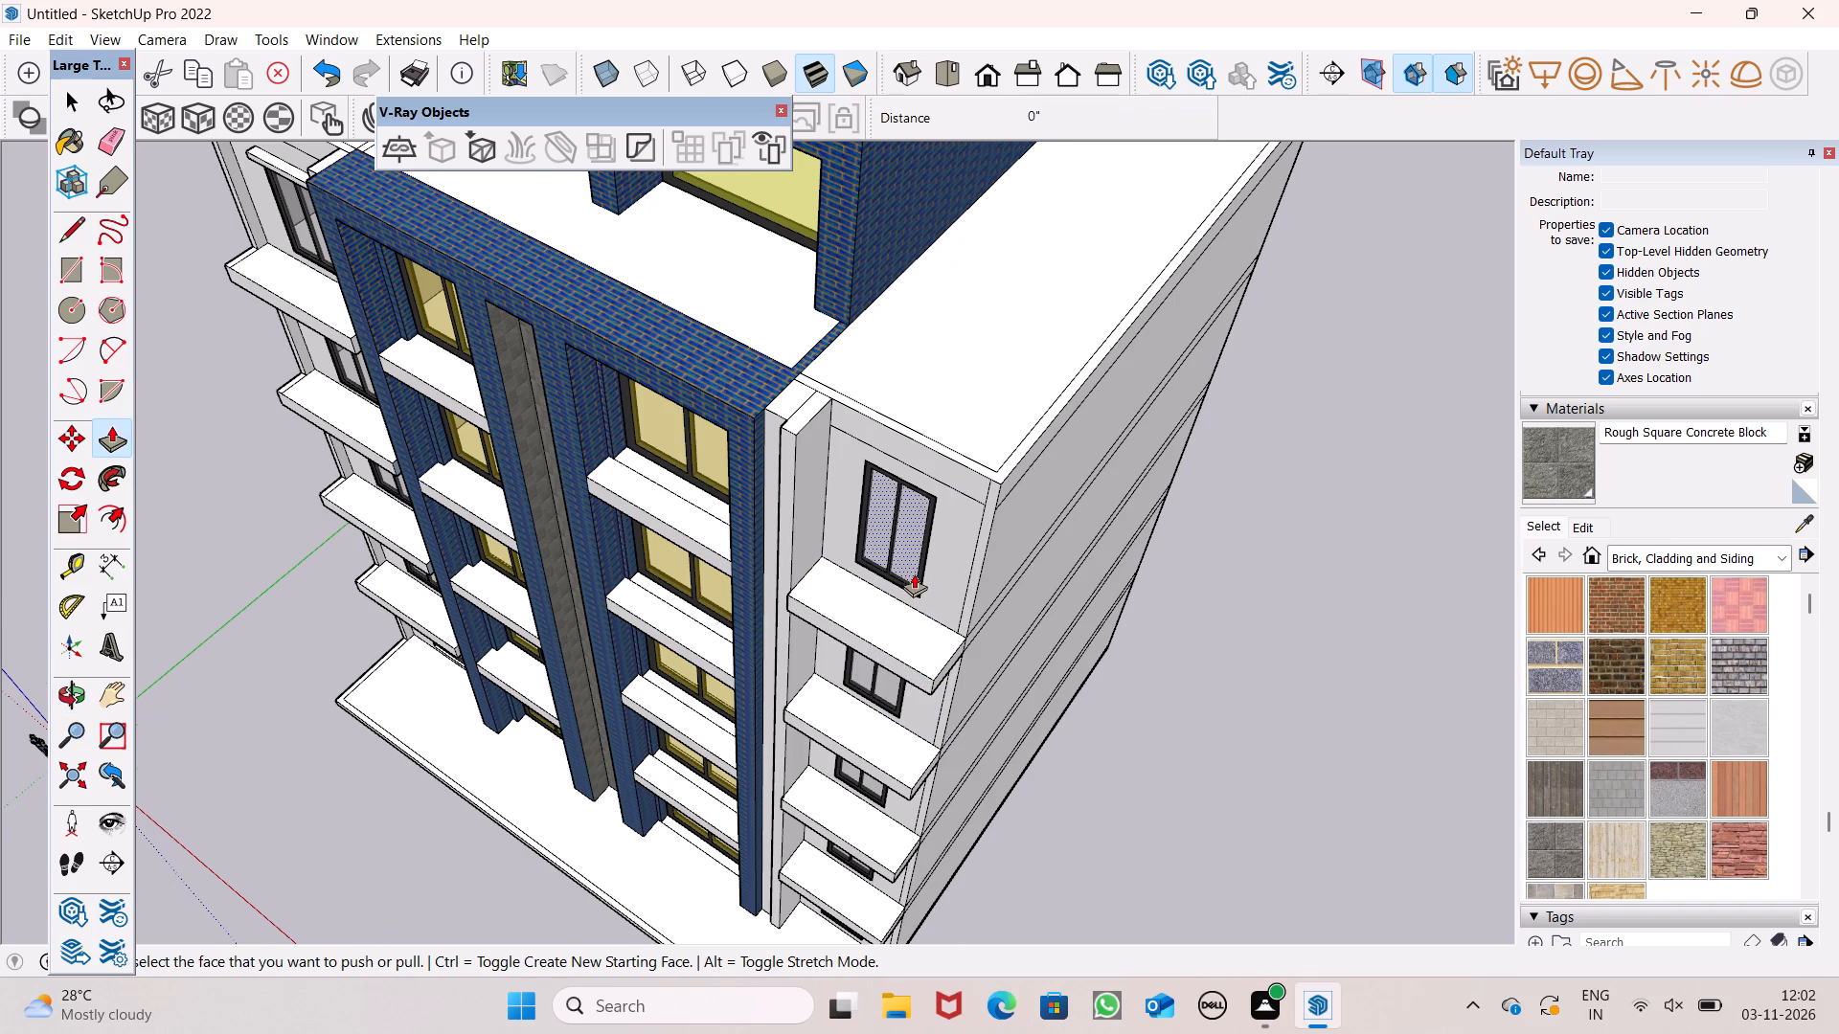
pyautogui.scroll(-1, 914, 573)
pyautogui.moveTo(926, 631); pyautogui.dragTo(923, 693, button='middle')
pyautogui.scroll(6, 961, 629)
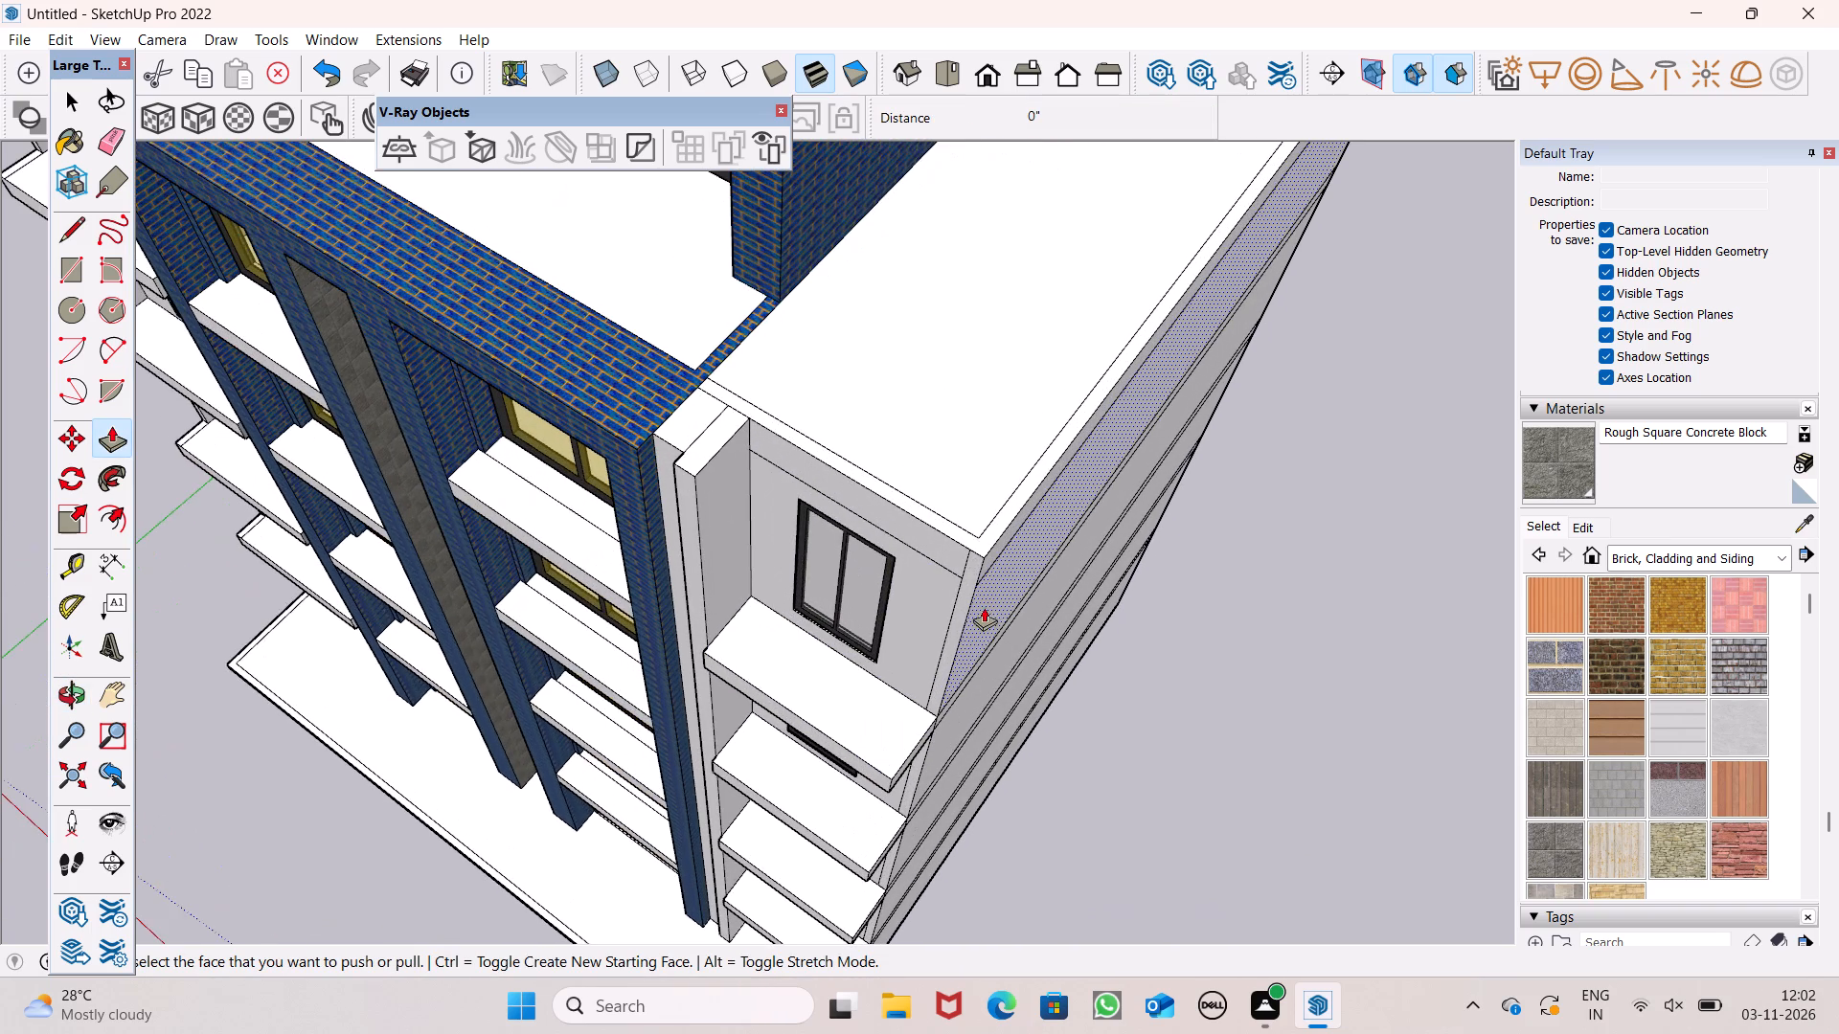
pyautogui.moveTo(942, 669); pyautogui.dragTo(934, 692)
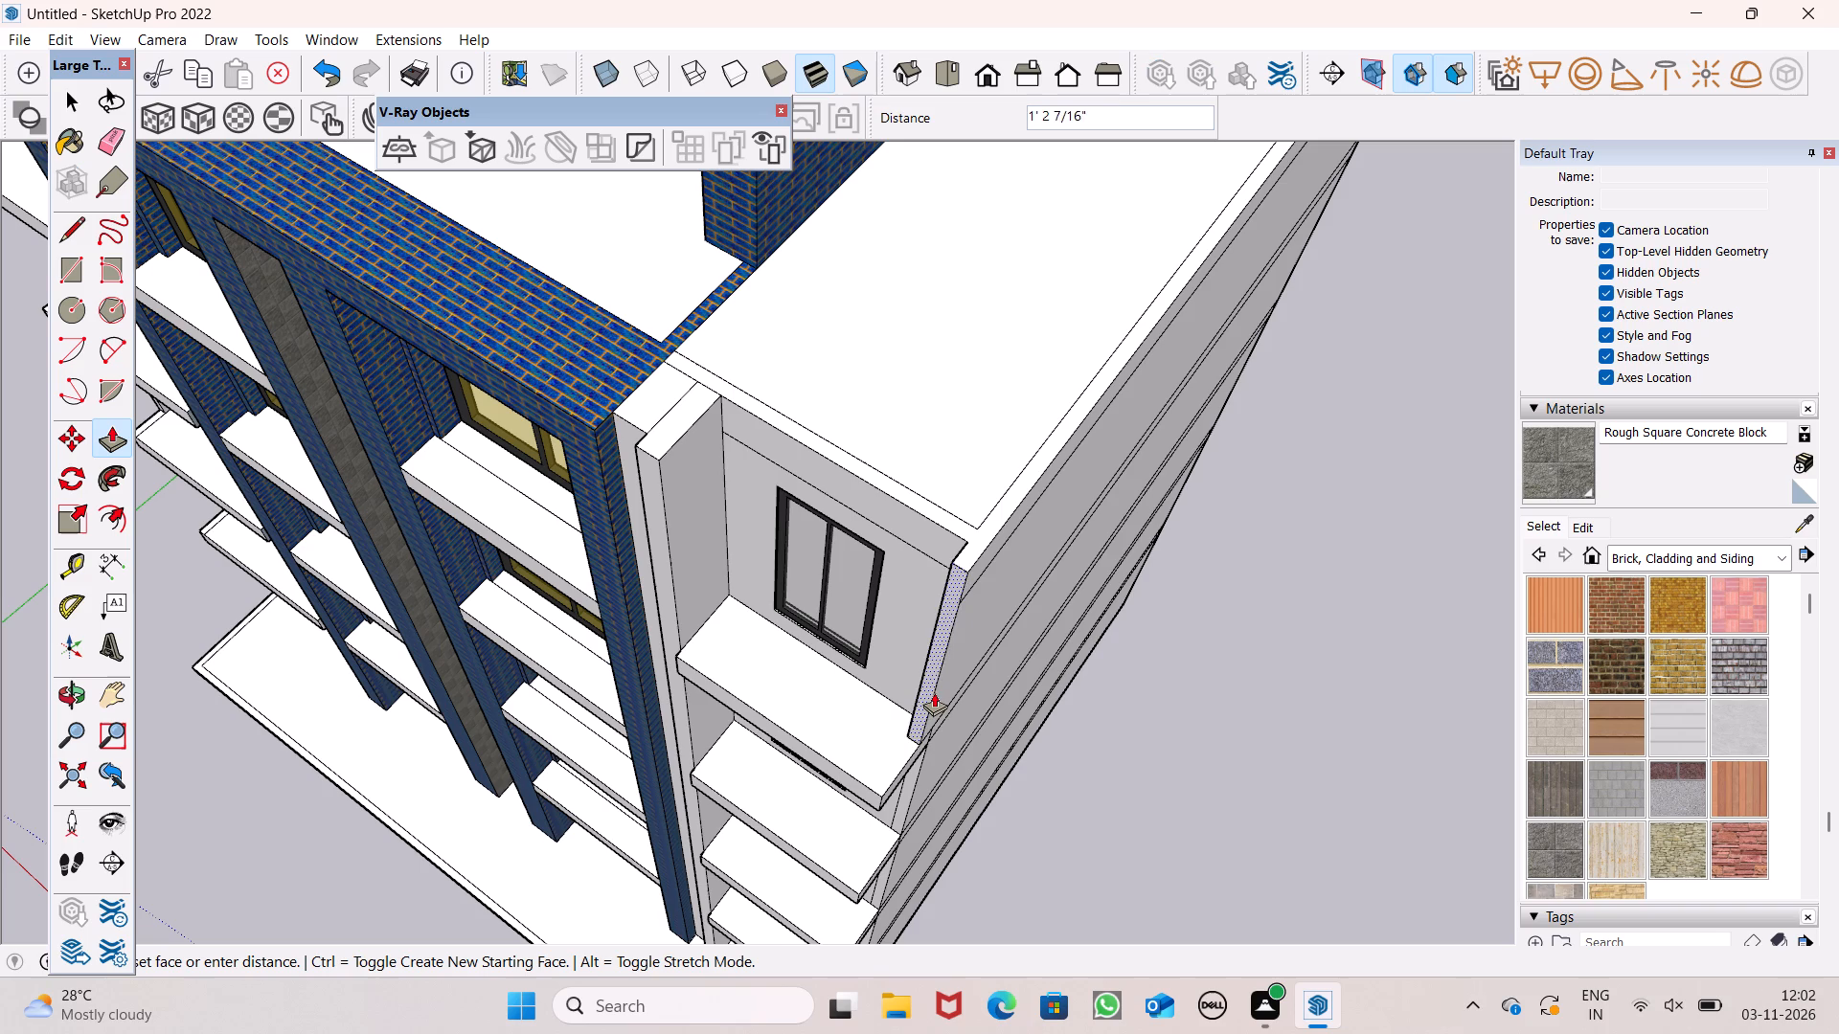
pyautogui.moveTo(934, 692); pyautogui.dragTo(920, 693)
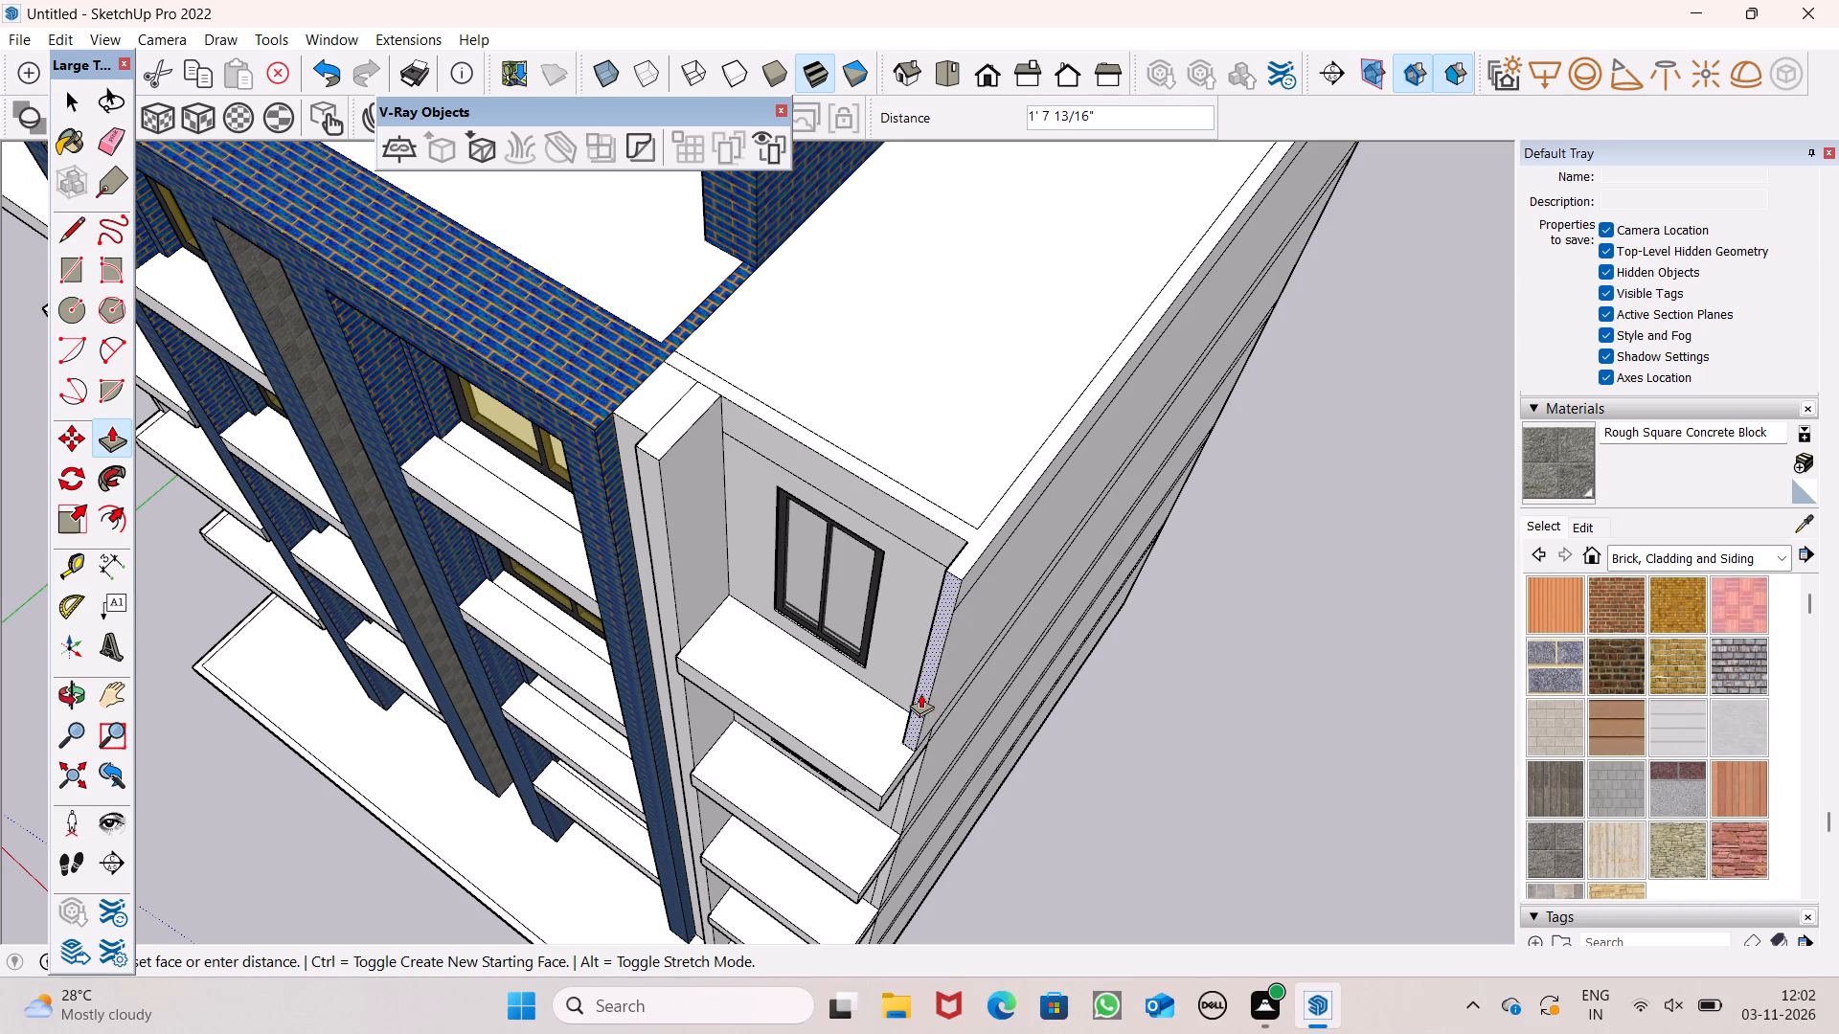
pyautogui.moveTo(920, 693); pyautogui.dragTo(920, 692)
# Push/Pull the outer corner strips beside the next two lower windows of the side wing inward 1' 7 3/8".
pyautogui.scroll(-6, 918, 566)
pyautogui.moveTo(908, 734); pyautogui.dragTo(908, 659, button='middle')
pyautogui.scroll(1, 908, 660)
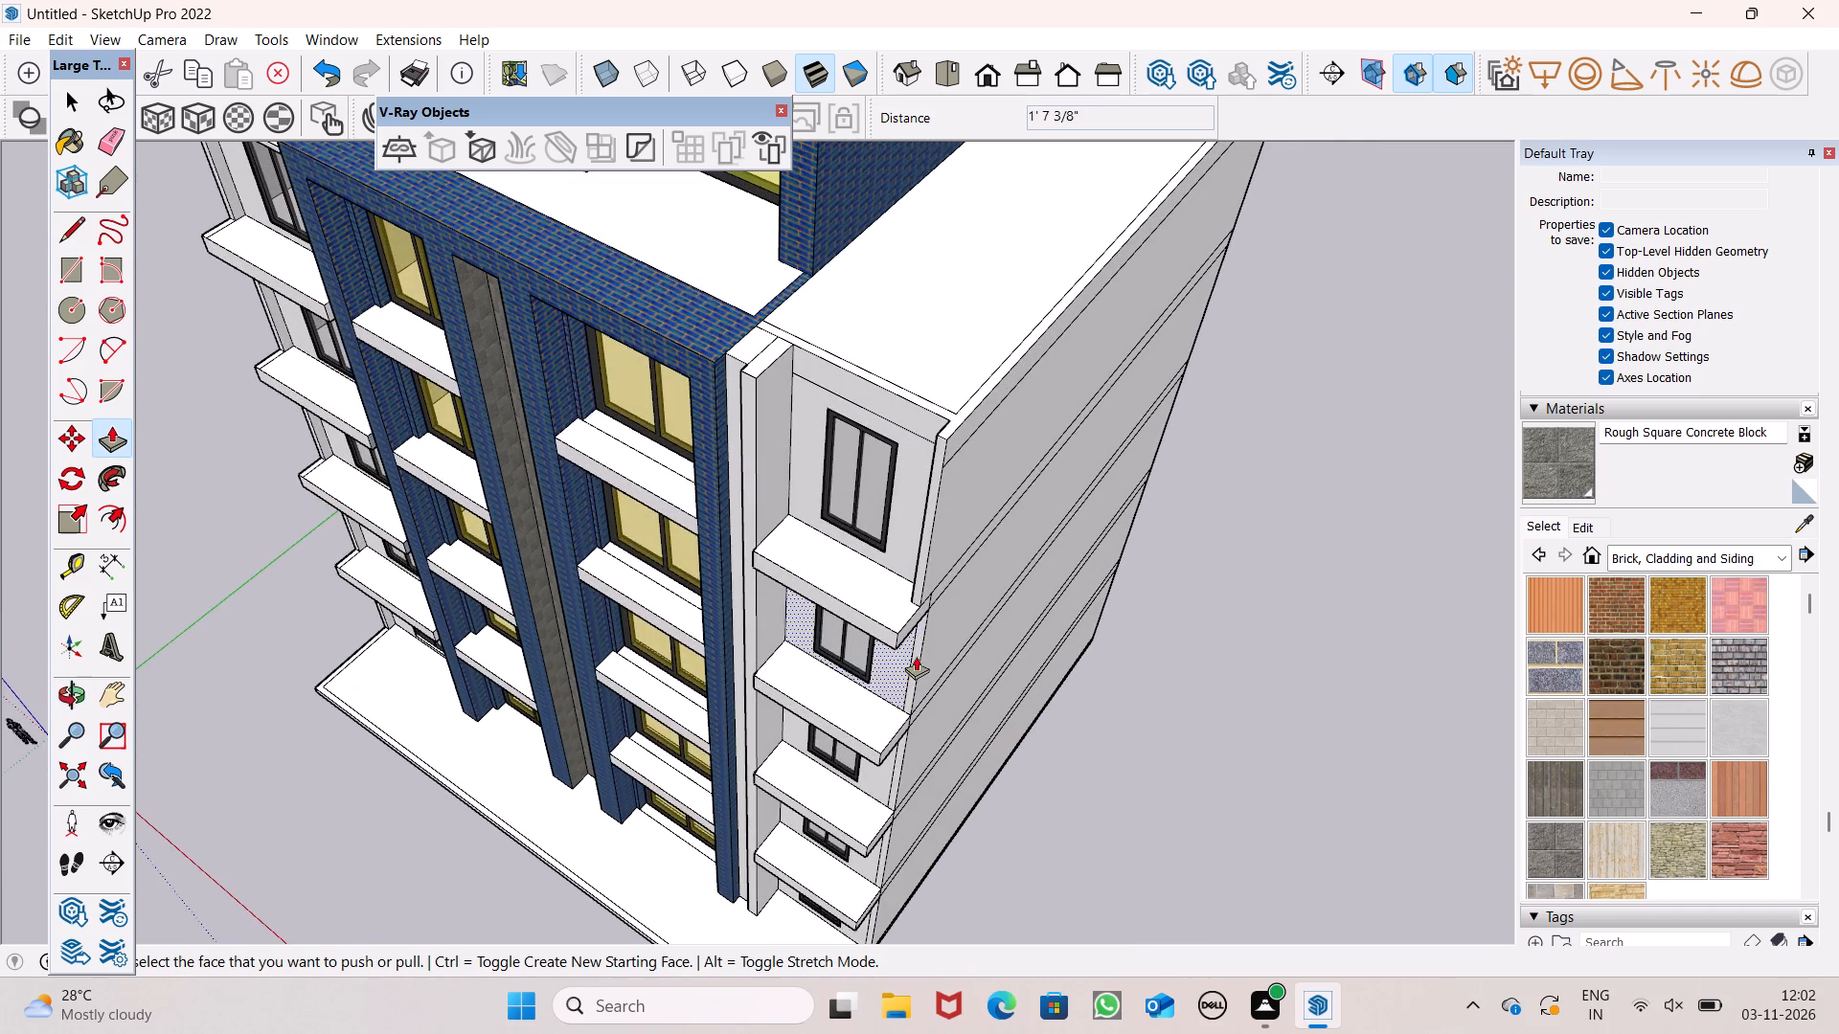
pyautogui.scroll(5, 918, 651)
pyautogui.moveTo(925, 636); pyautogui.dragTo(922, 562)
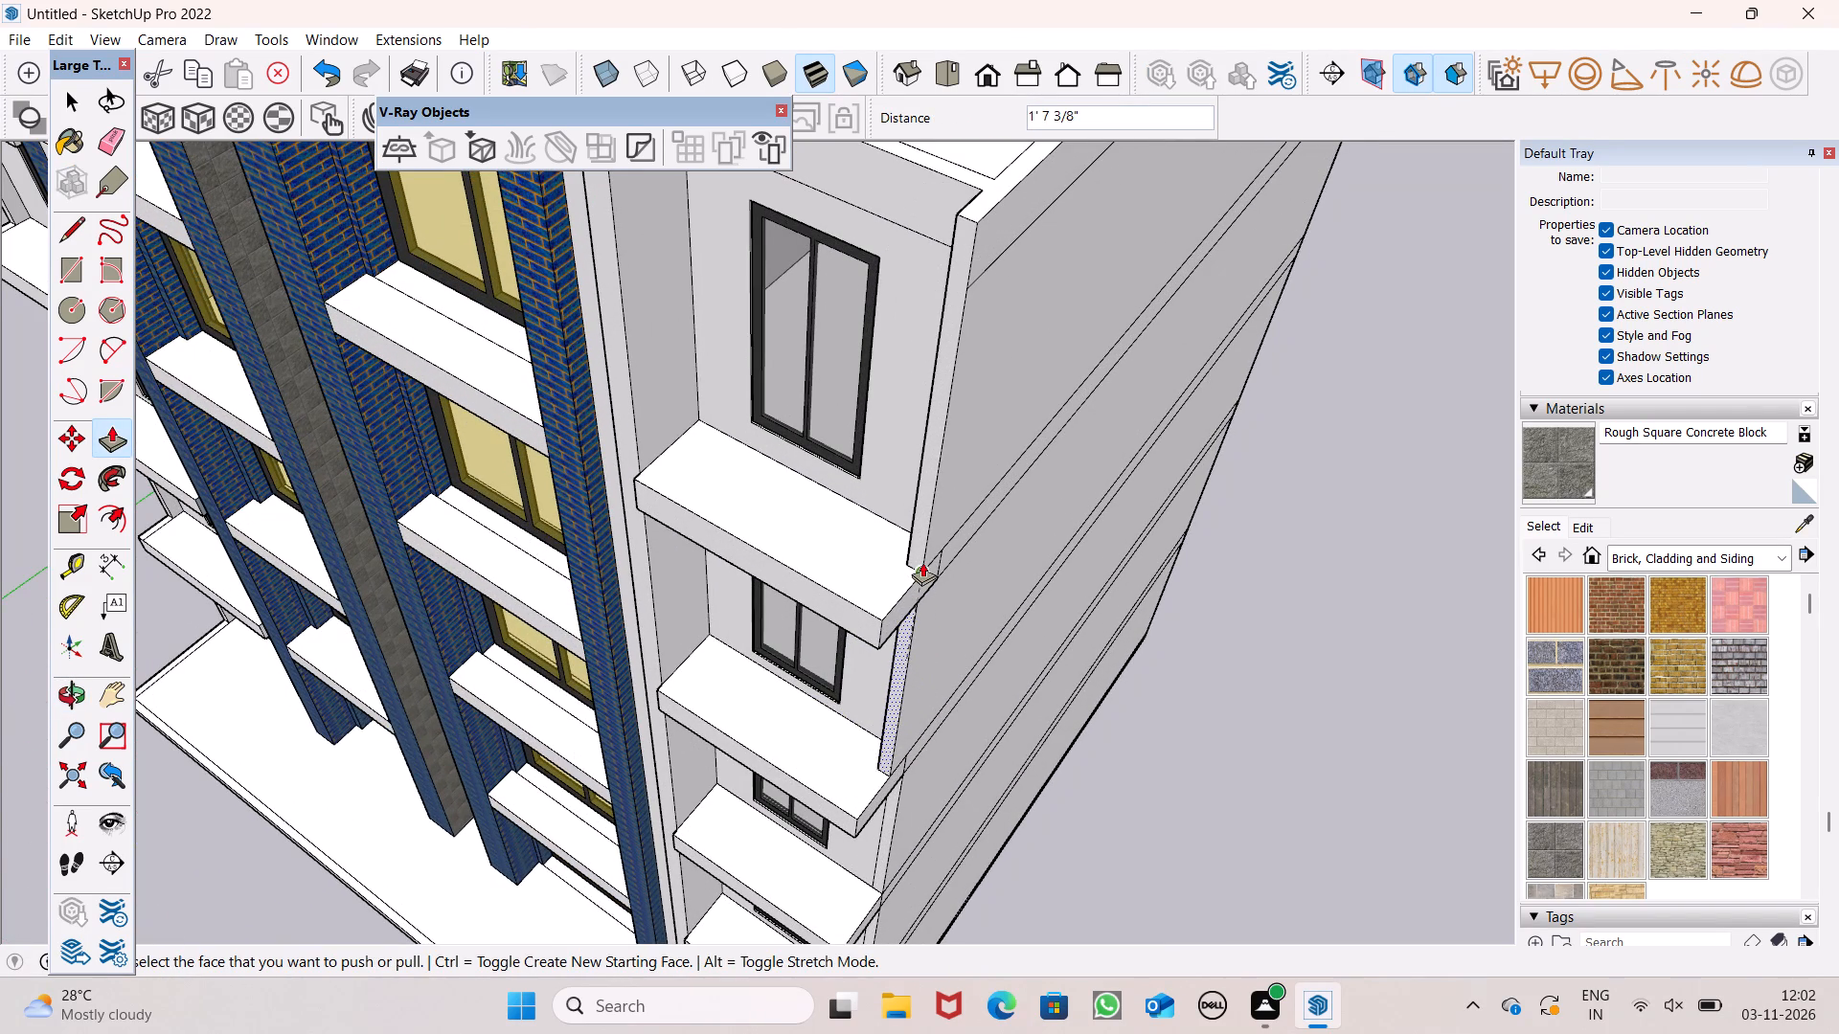
pyautogui.moveTo(890, 823); pyautogui.dragTo(877, 762)
# Push/Pull the outer corner strips beside the side wing's two lowest windows inward 1' 7 3/8".
pyautogui.scroll(-6, 896, 654)
pyautogui.scroll(7, 865, 865)
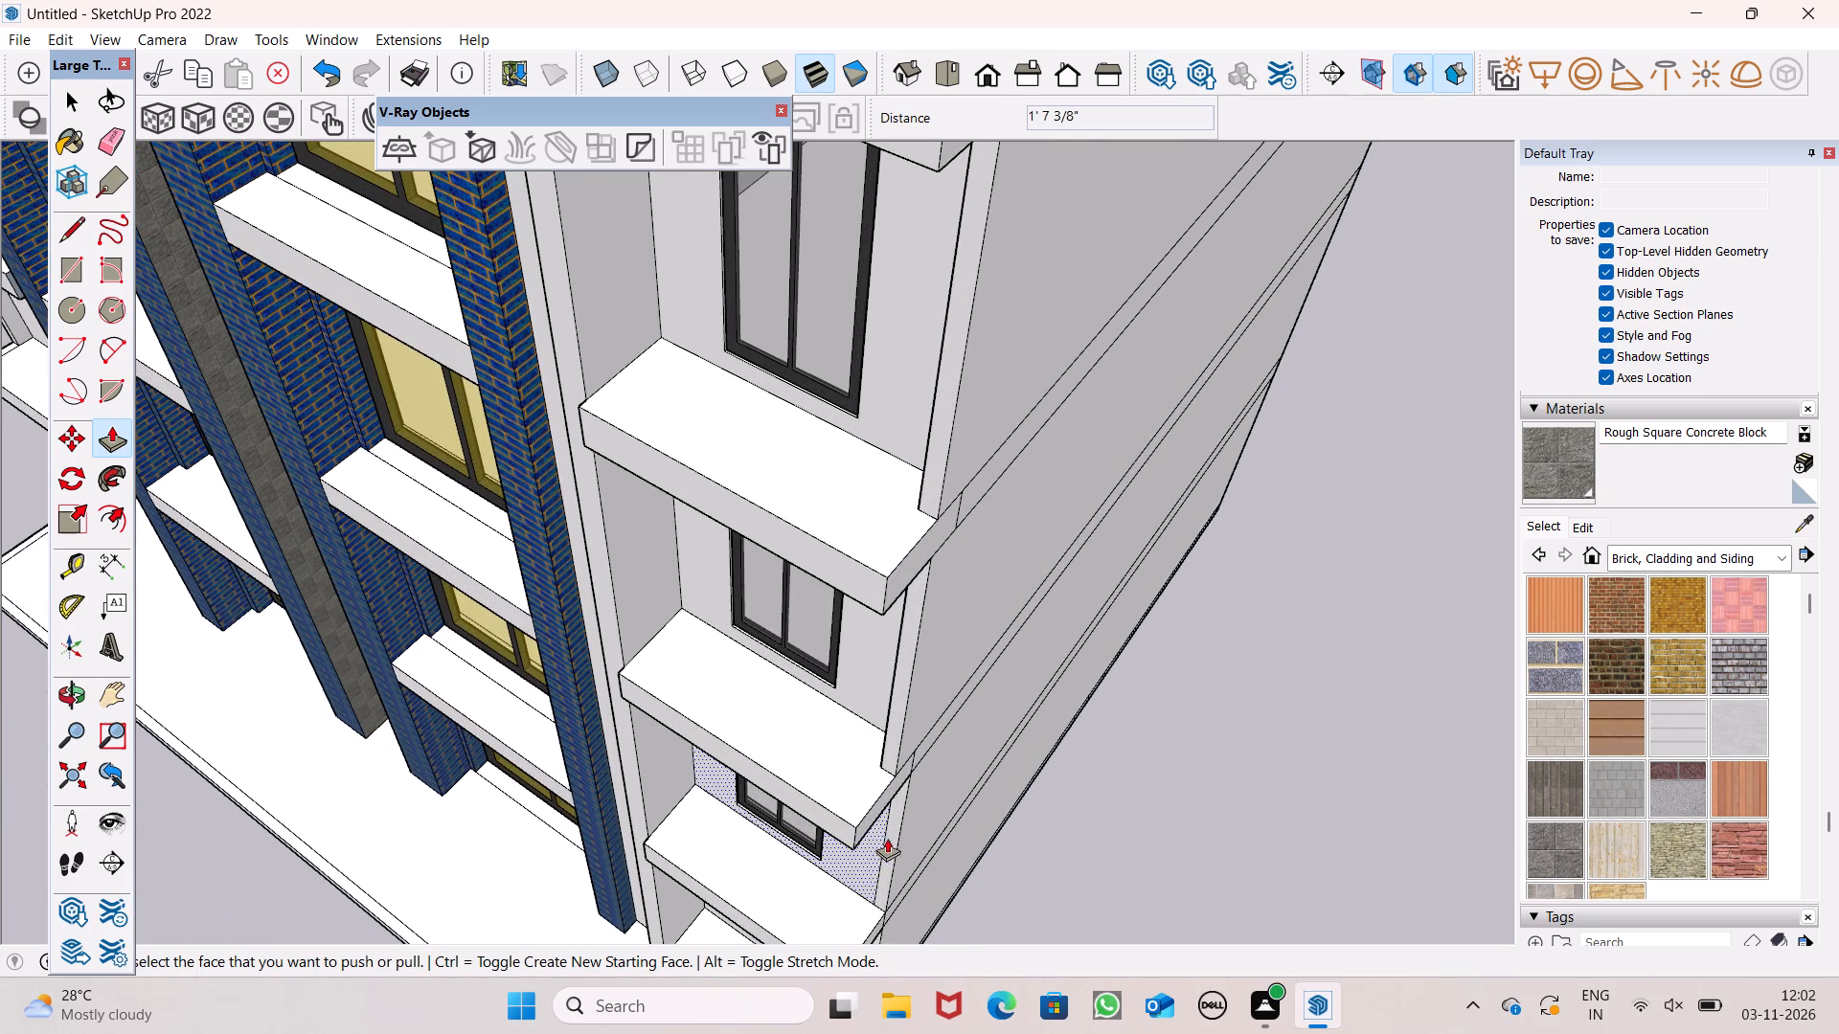
pyautogui.scroll(1, 888, 837)
pyautogui.moveTo(902, 801); pyautogui.dragTo(881, 785)
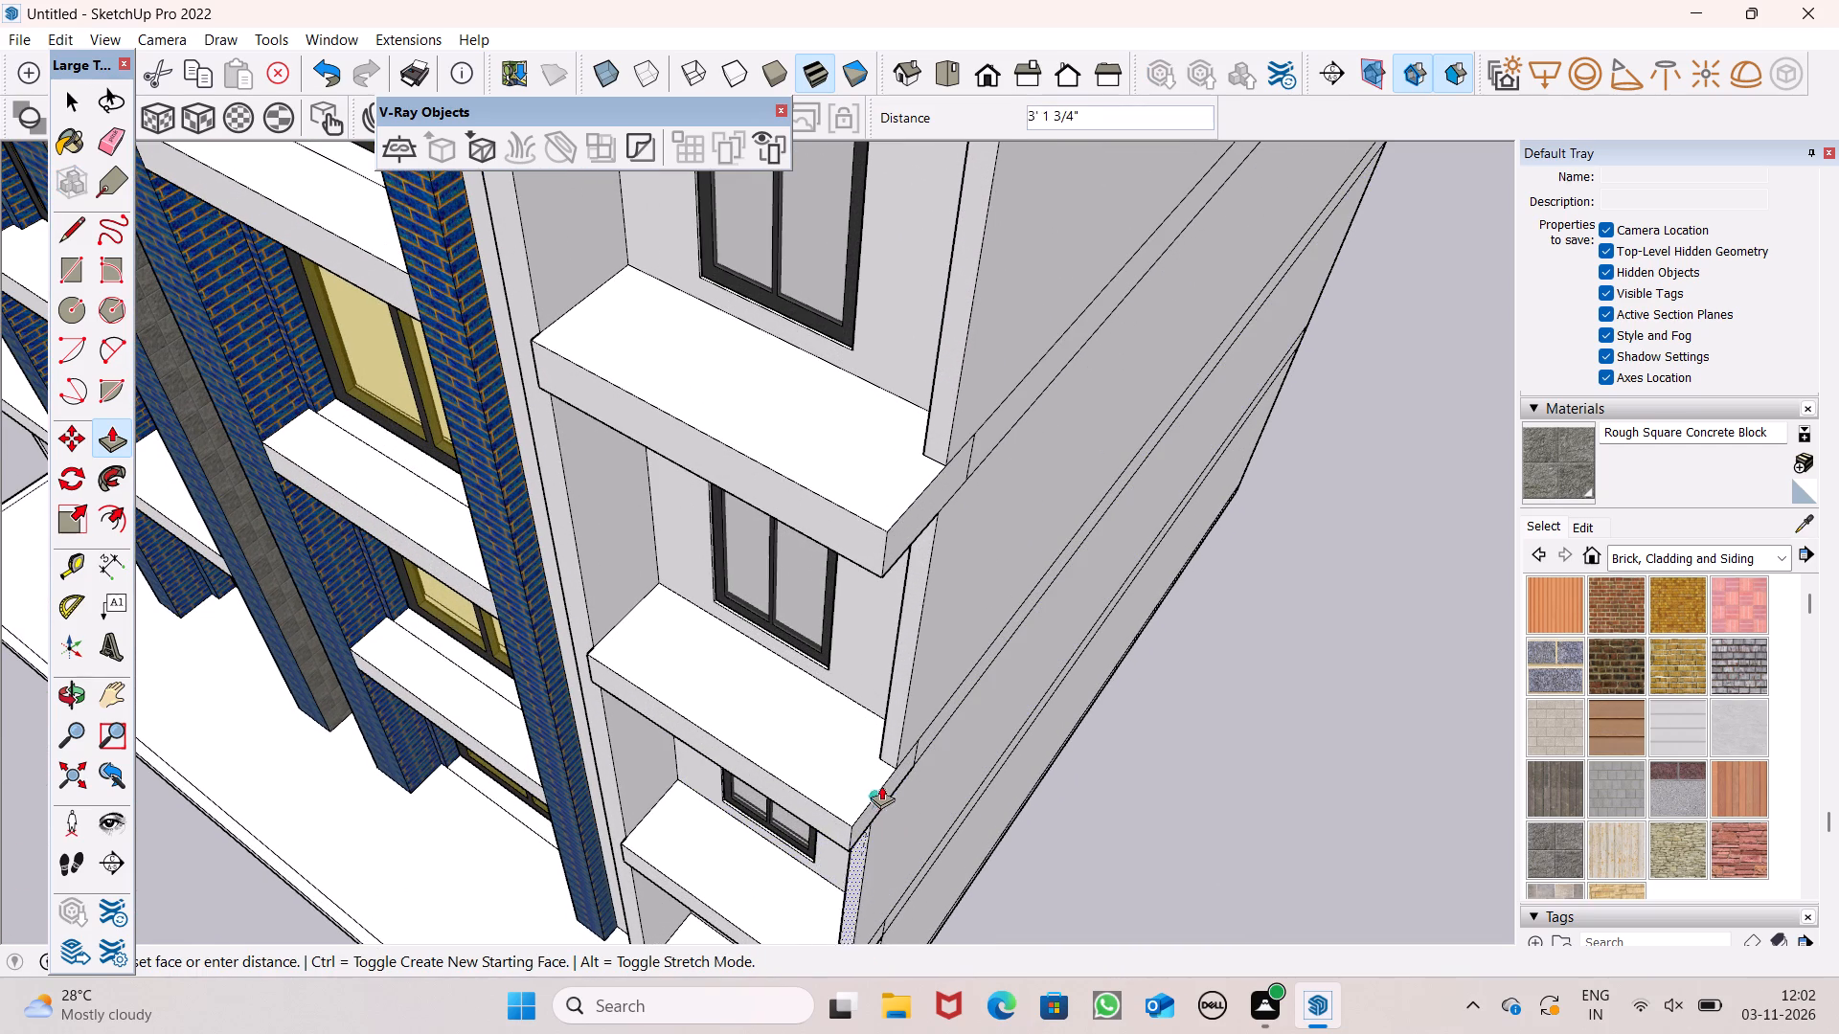
pyautogui.moveTo(881, 785); pyautogui.dragTo(887, 754)
pyautogui.scroll(-7, 939, 598)
pyautogui.scroll(-1, 920, 814)
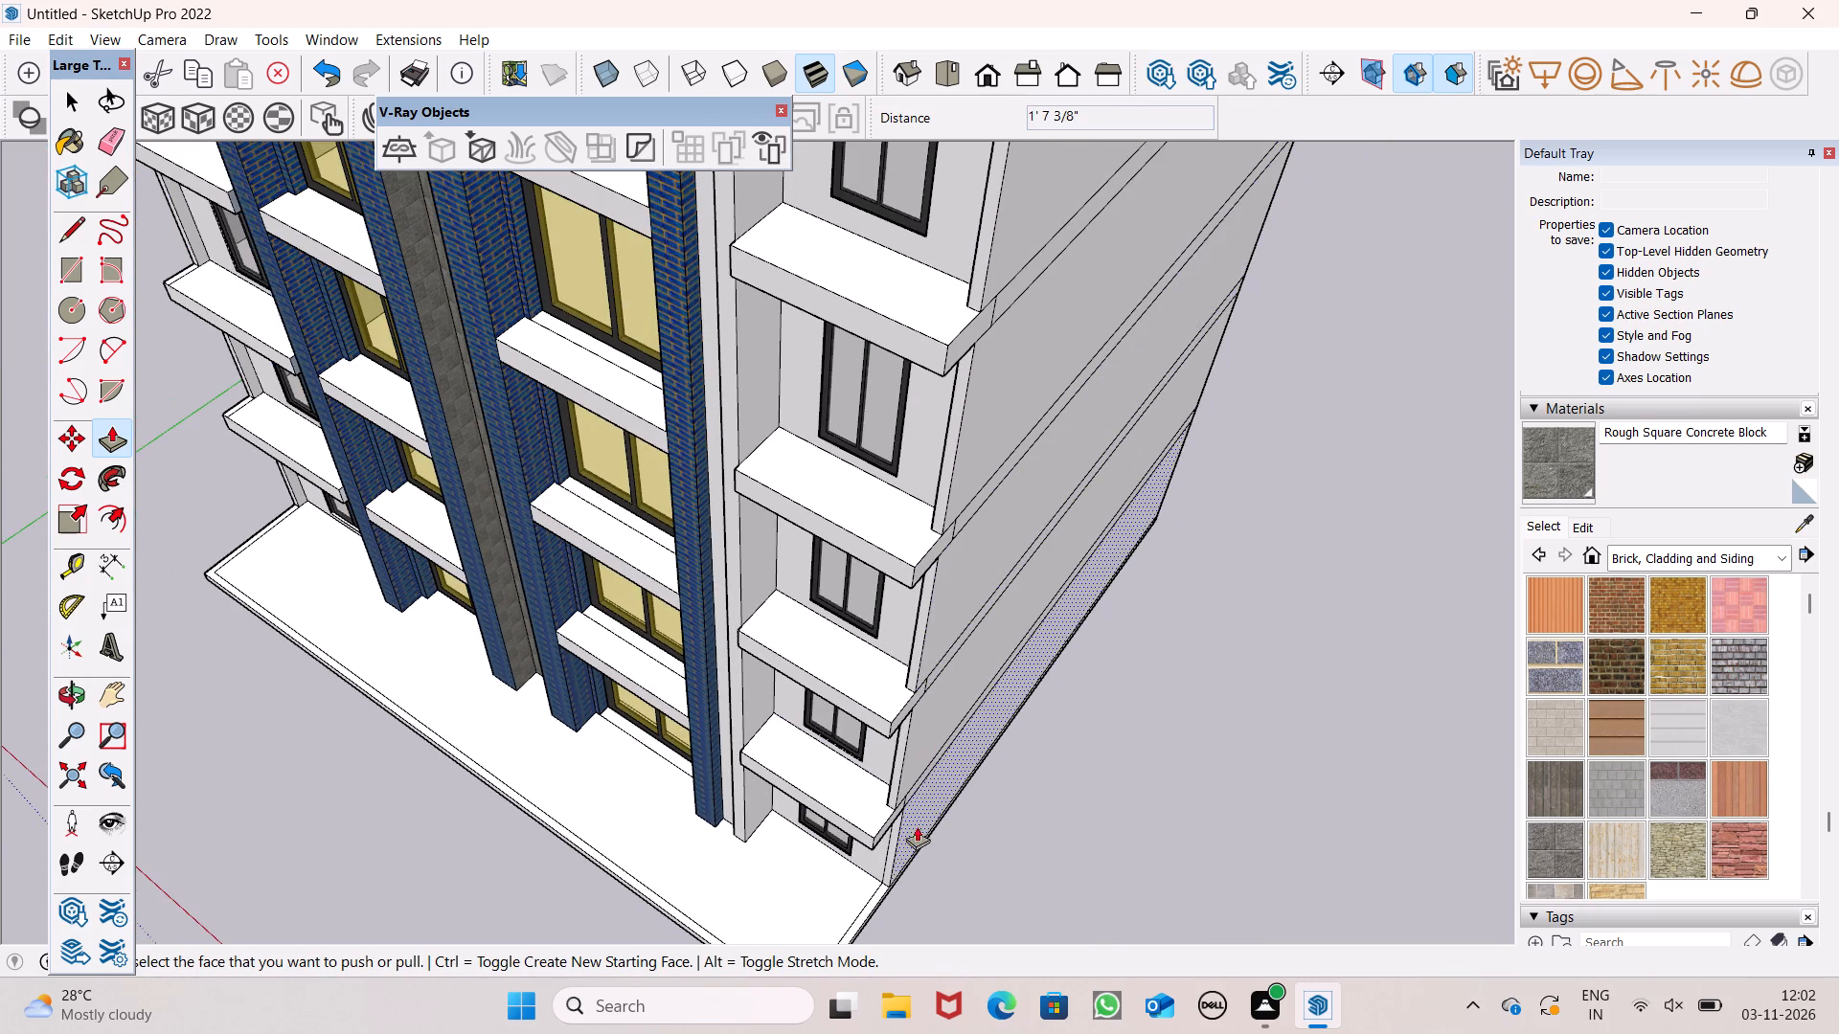
pyautogui.moveTo(881, 820); pyautogui.dragTo(867, 763, button='middle')
pyautogui.scroll(7, 872, 817)
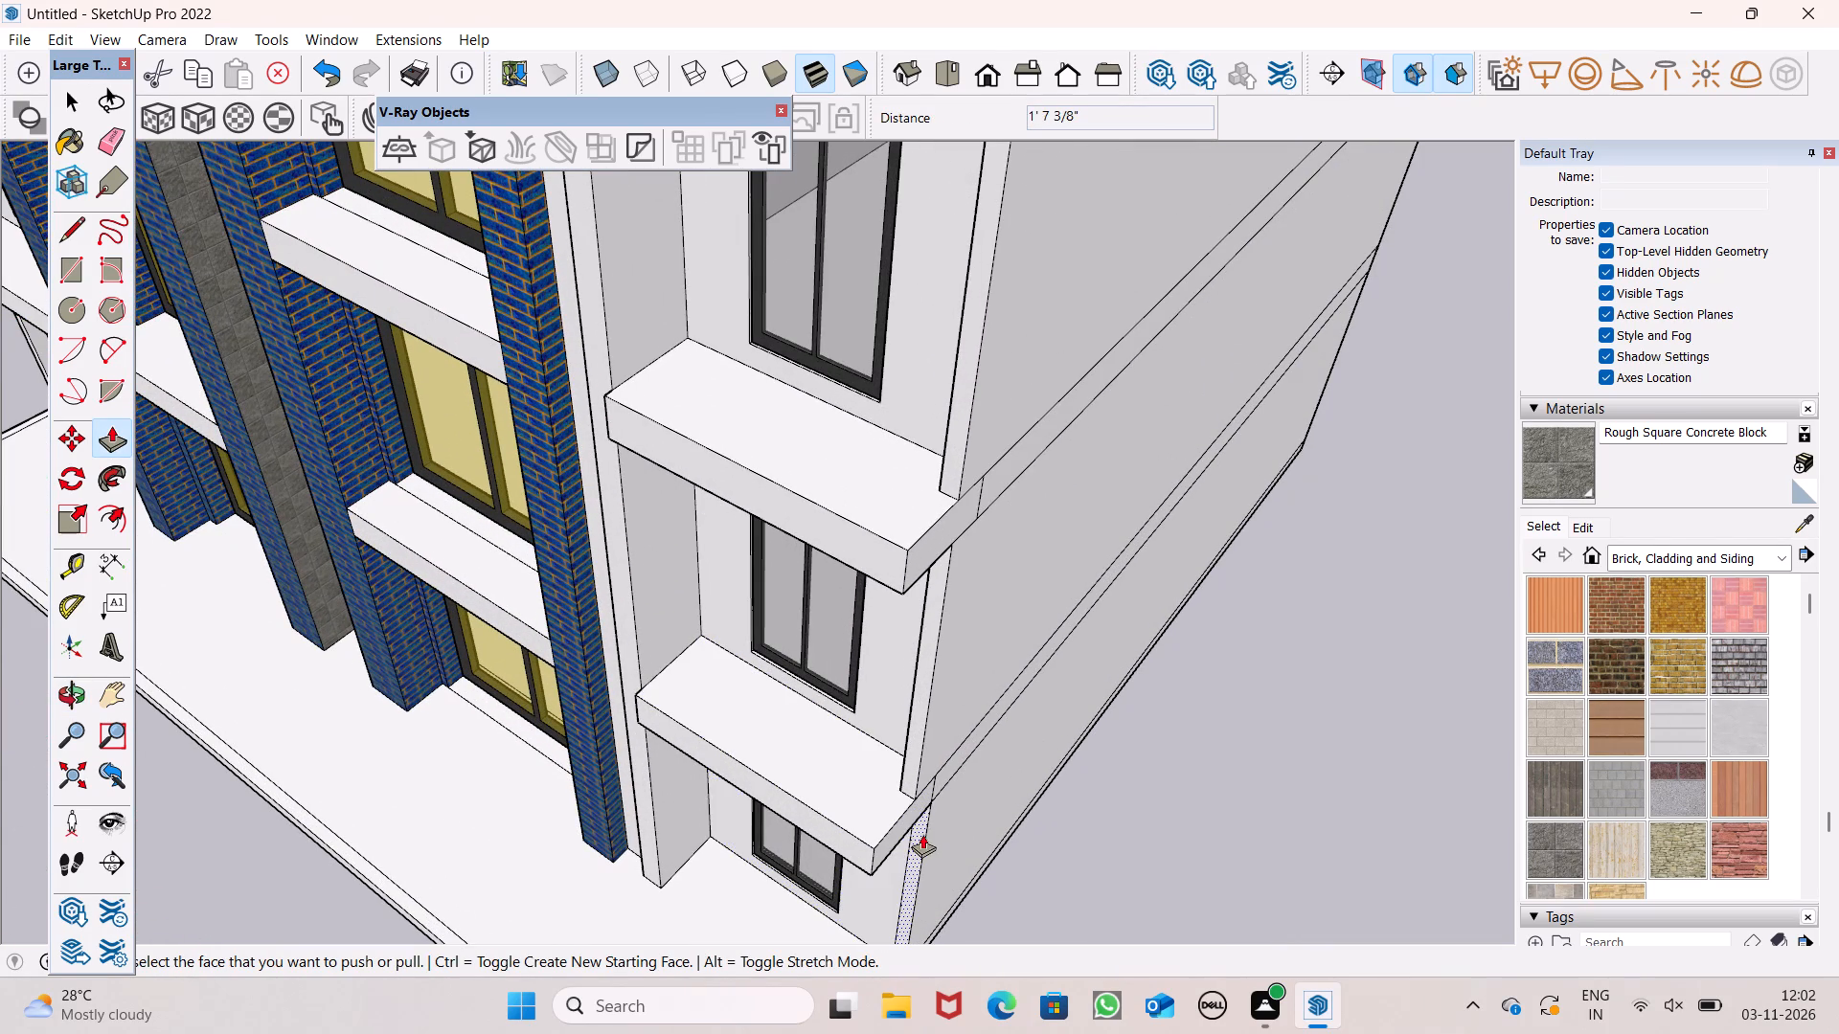
pyautogui.moveTo(921, 825); pyautogui.dragTo(908, 803)
# Examine the whole front facade, including the side wing's ledges and outer corner strips.
pyautogui.scroll(-7, 969, 650)
pyautogui.moveTo(916, 771); pyautogui.dragTo(1187, 596, button='middle')
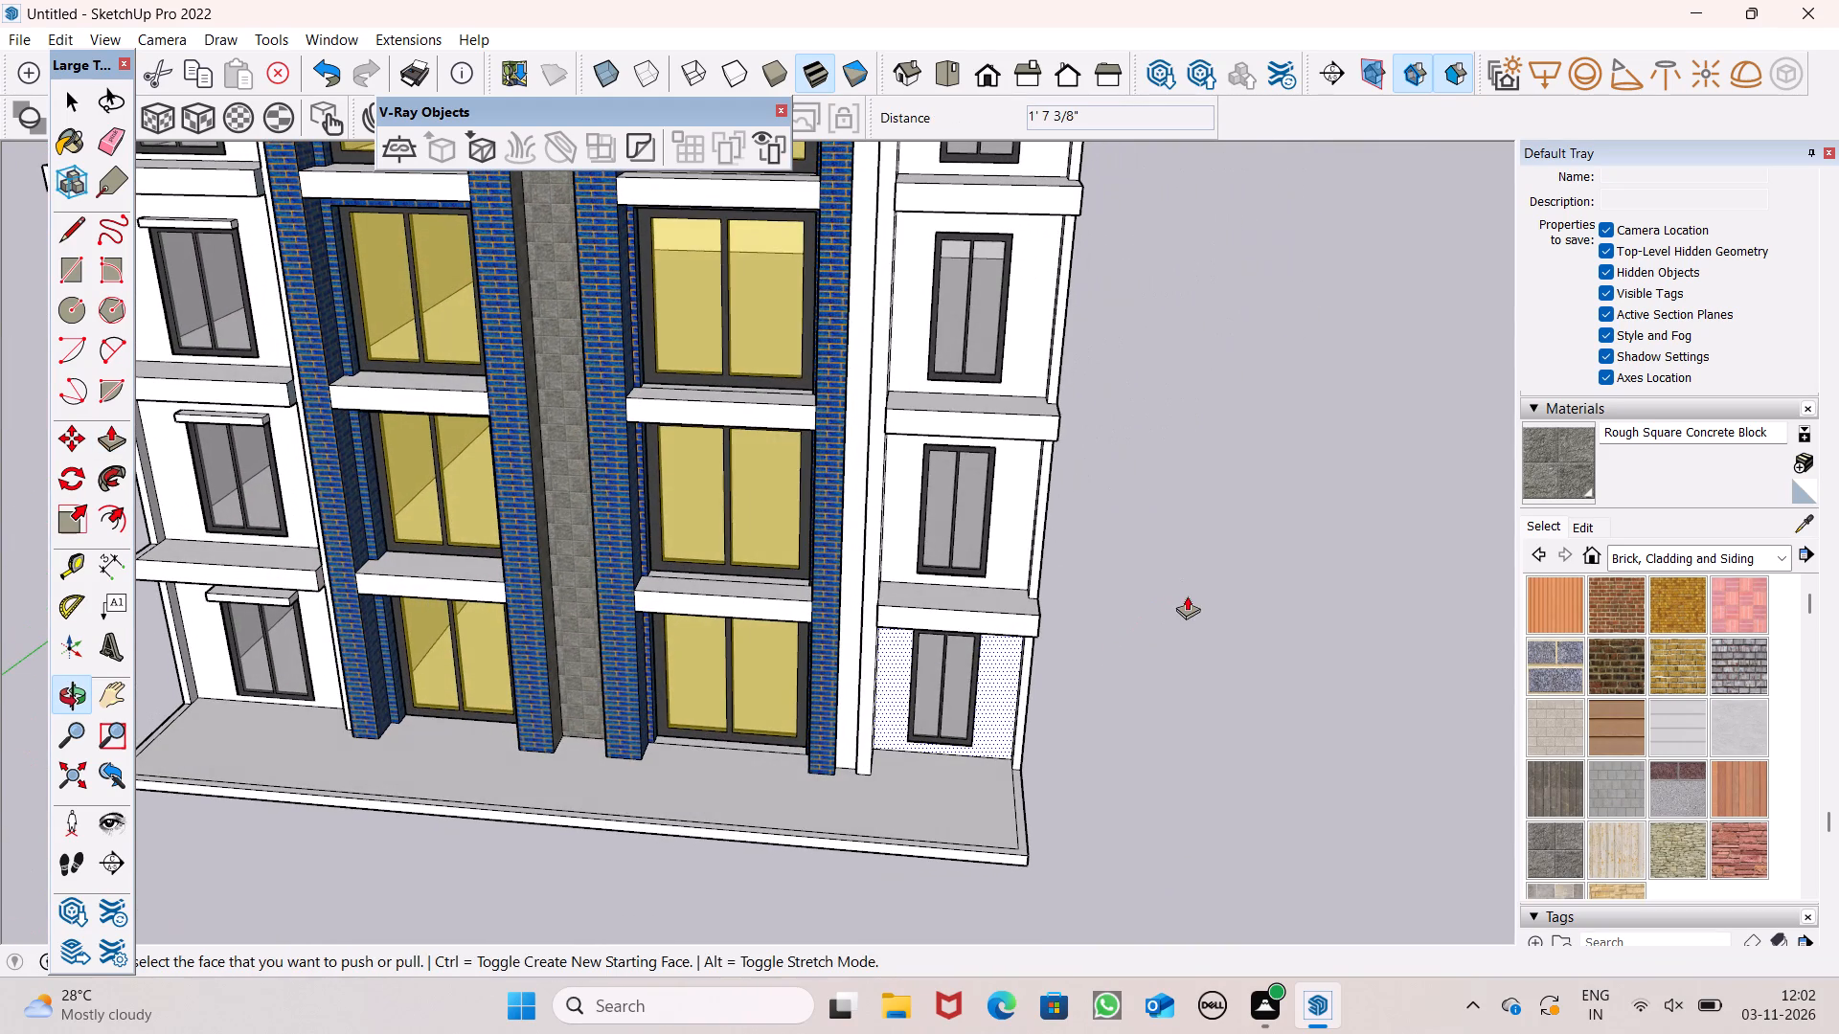
pyautogui.scroll(-2, 1160, 668)
pyautogui.moveTo(1150, 692); pyautogui.dragTo(1070, 791, button='middle')
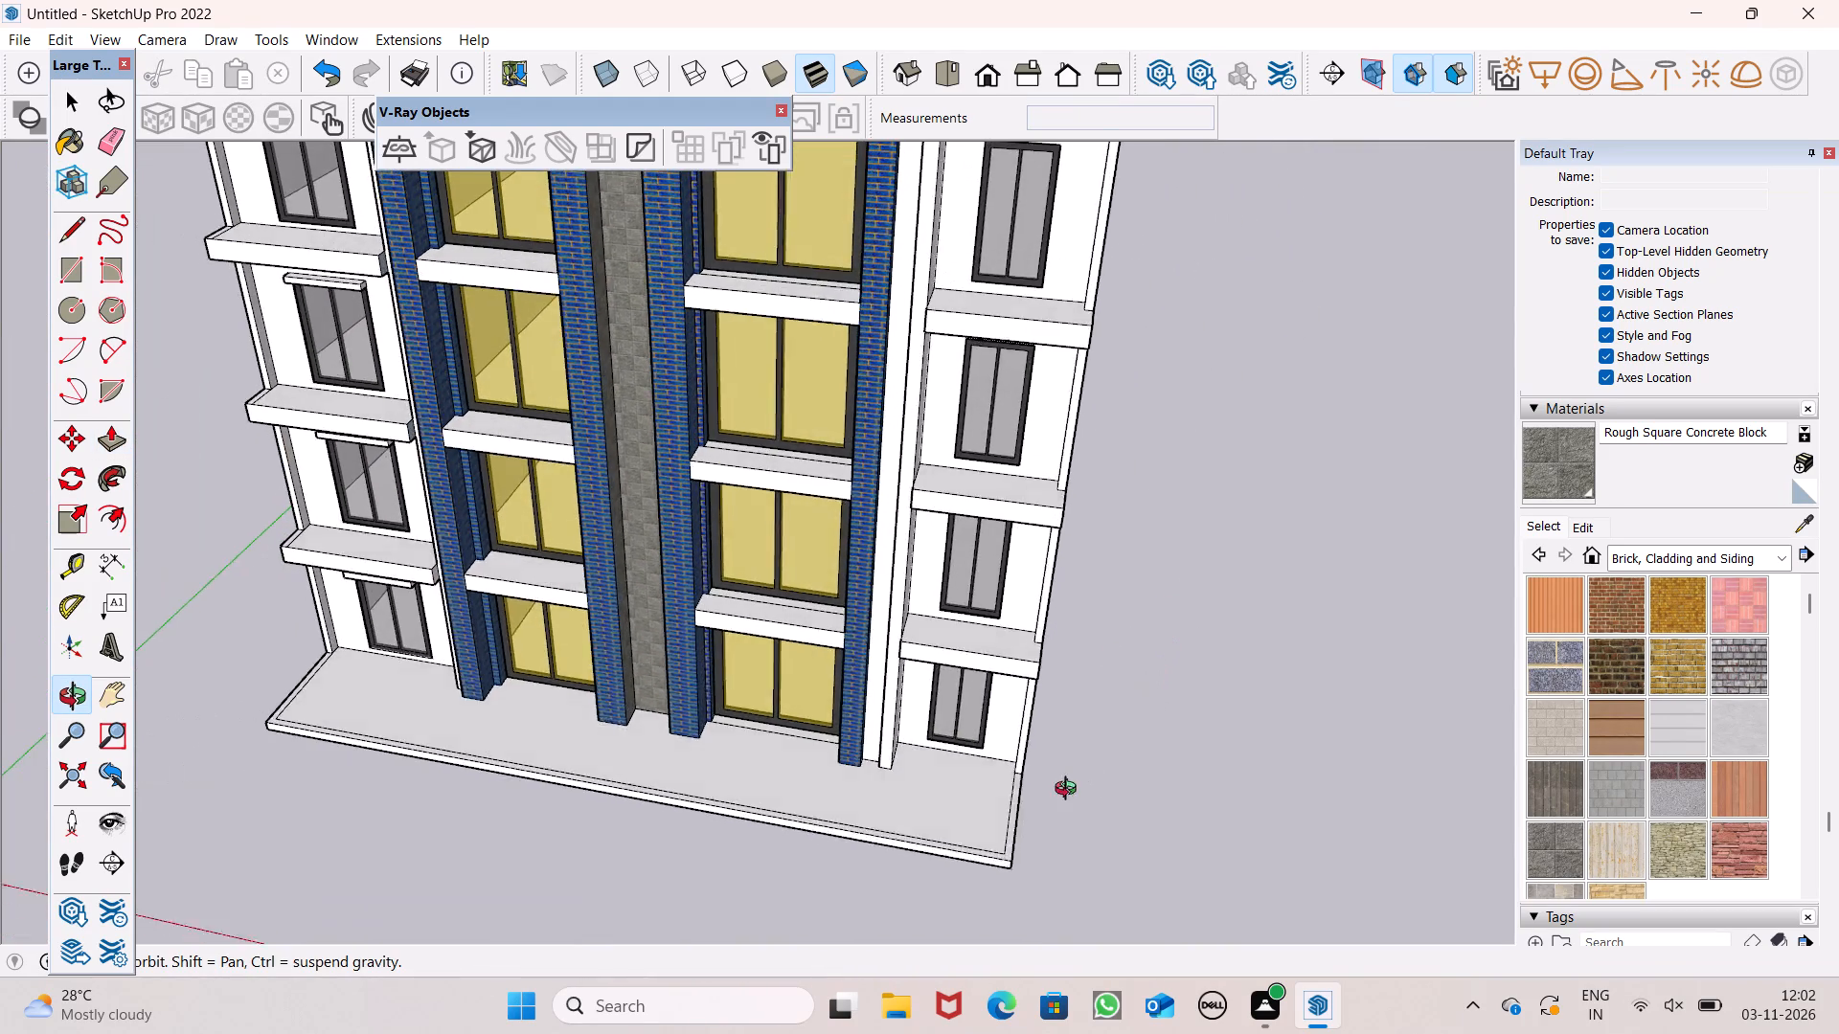
pyautogui.moveTo(1070, 791); pyautogui.dragTo(1206, 914, button='middle')
pyautogui.middleClick(1211, 910)
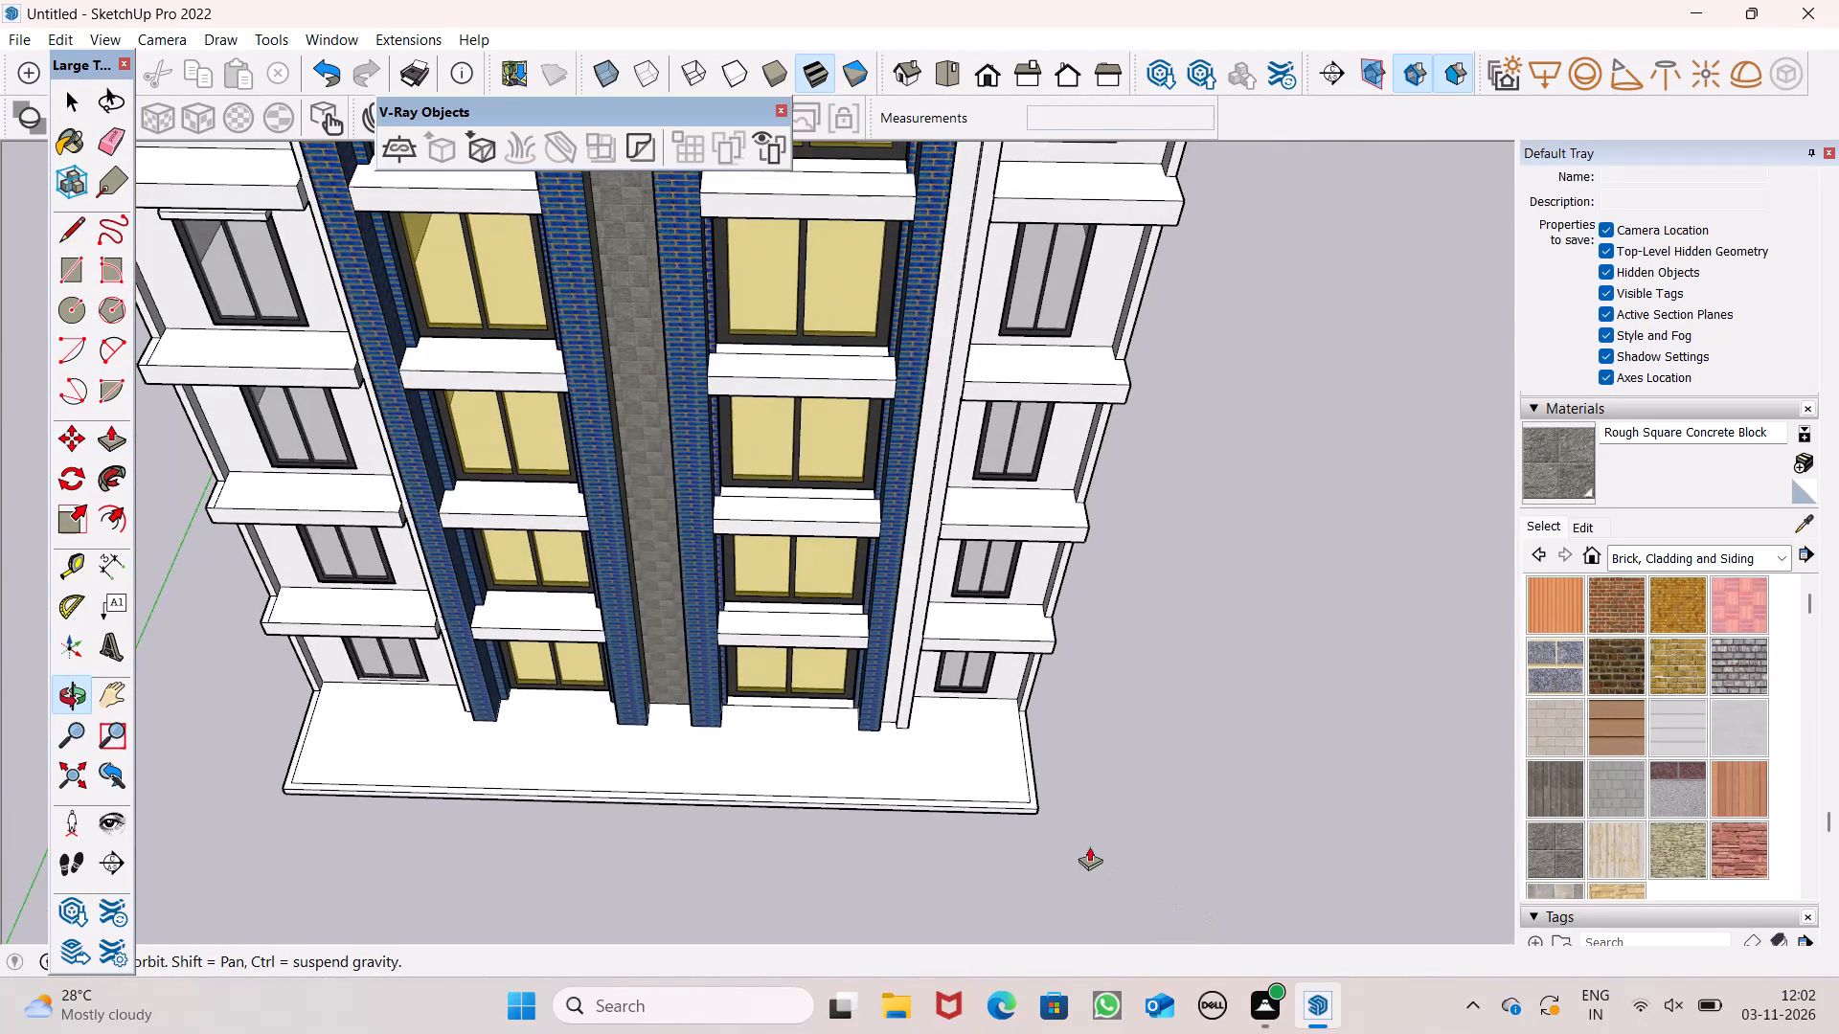
pyautogui.scroll(-2, 1077, 847)
pyautogui.scroll(-2, 901, 794)
pyautogui.scroll(-3, 1142, 729)
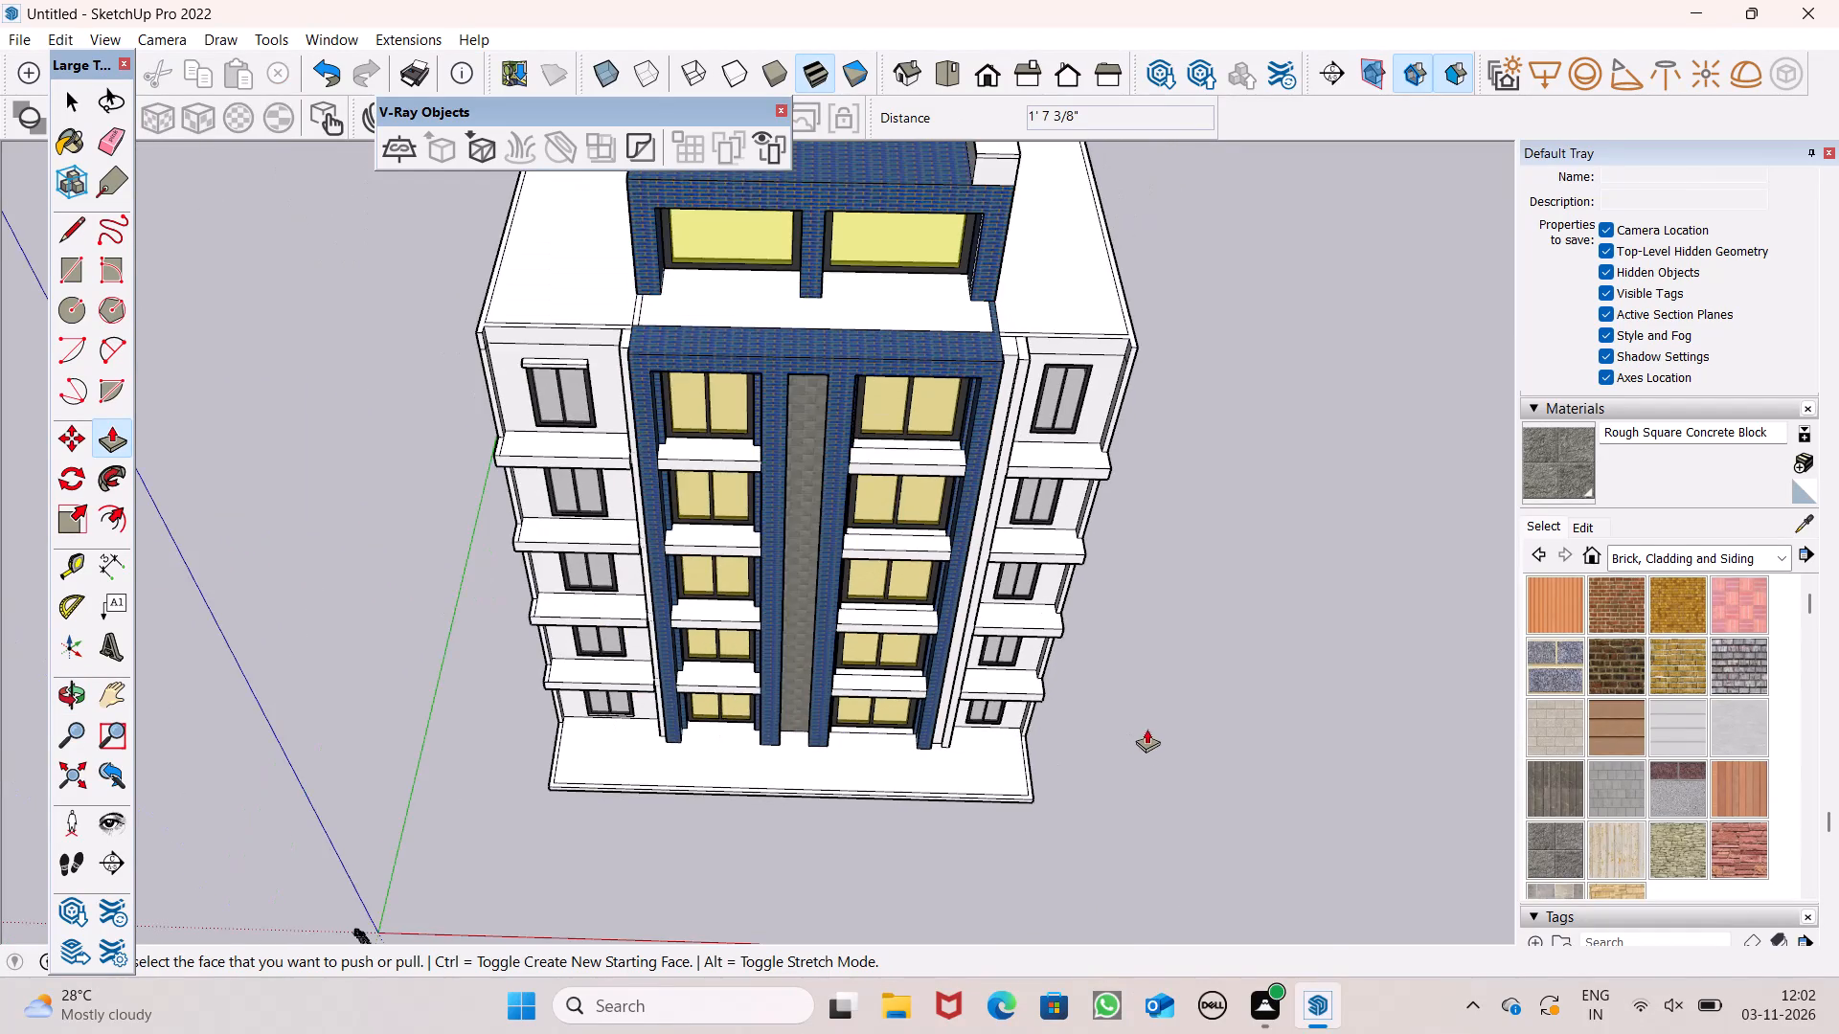
pyautogui.moveTo(1154, 739); pyautogui.dragTo(1131, 616, button='middle')
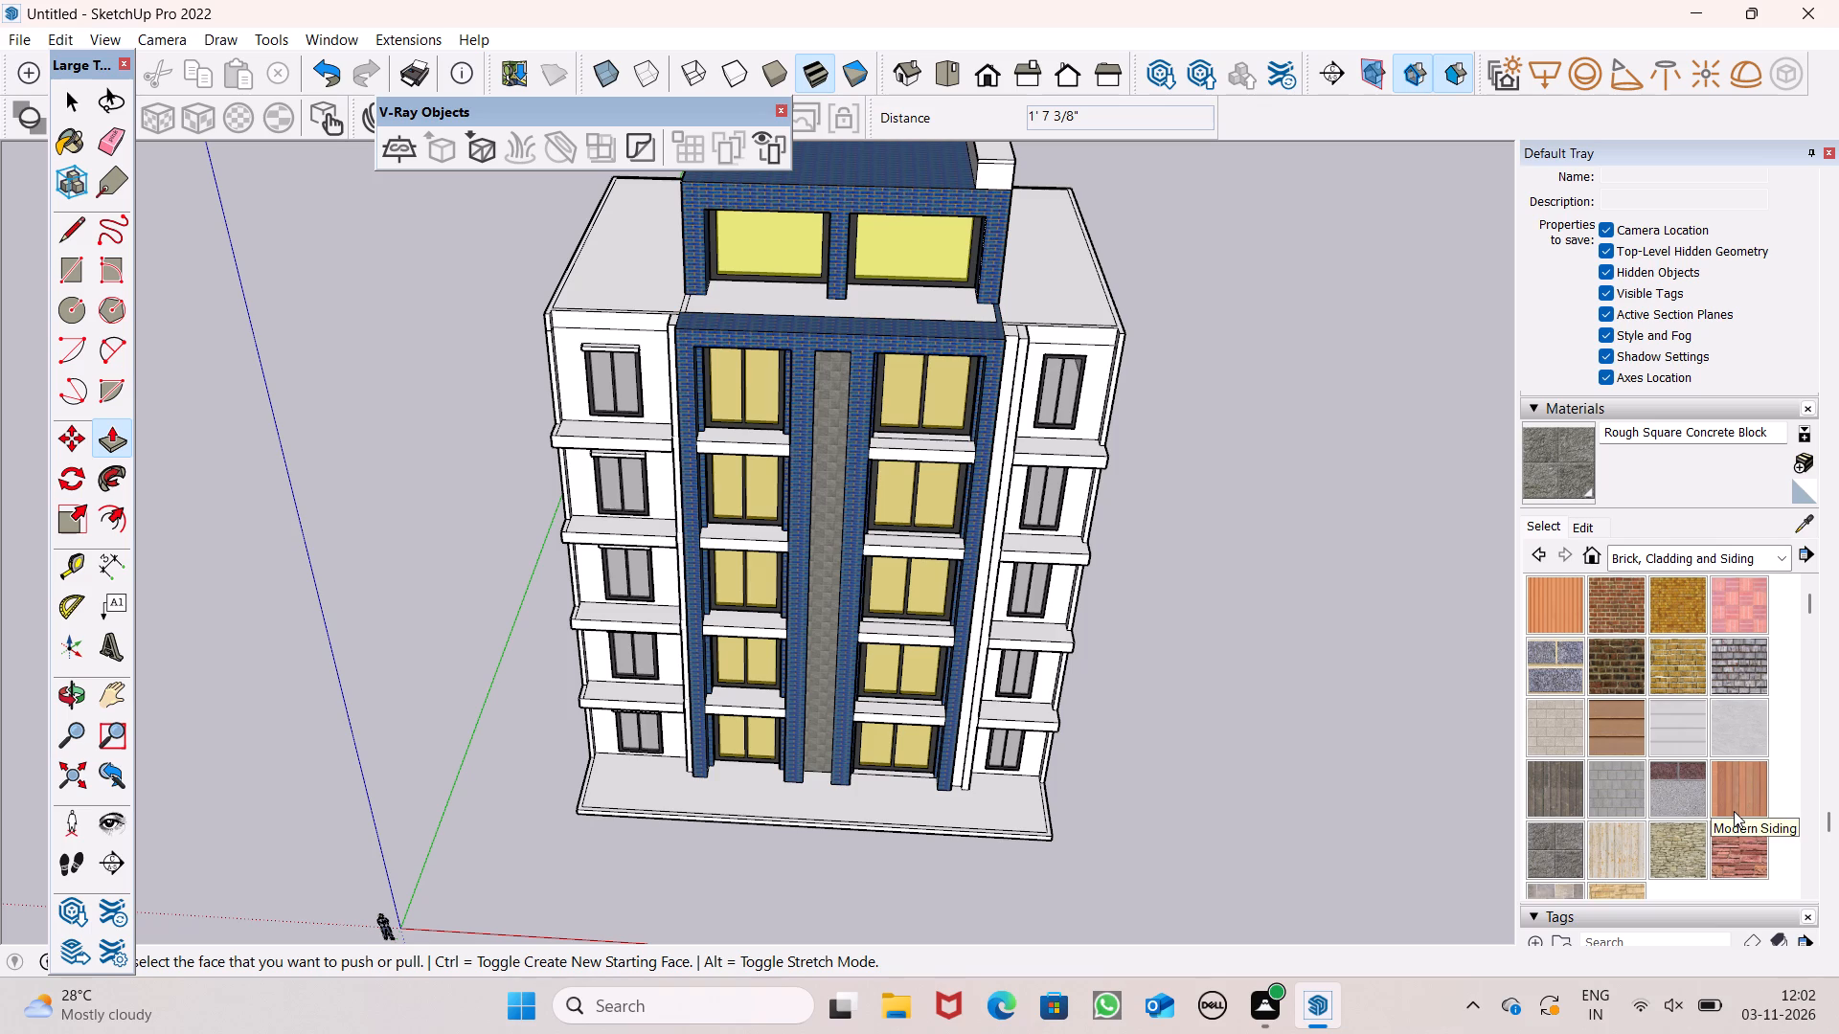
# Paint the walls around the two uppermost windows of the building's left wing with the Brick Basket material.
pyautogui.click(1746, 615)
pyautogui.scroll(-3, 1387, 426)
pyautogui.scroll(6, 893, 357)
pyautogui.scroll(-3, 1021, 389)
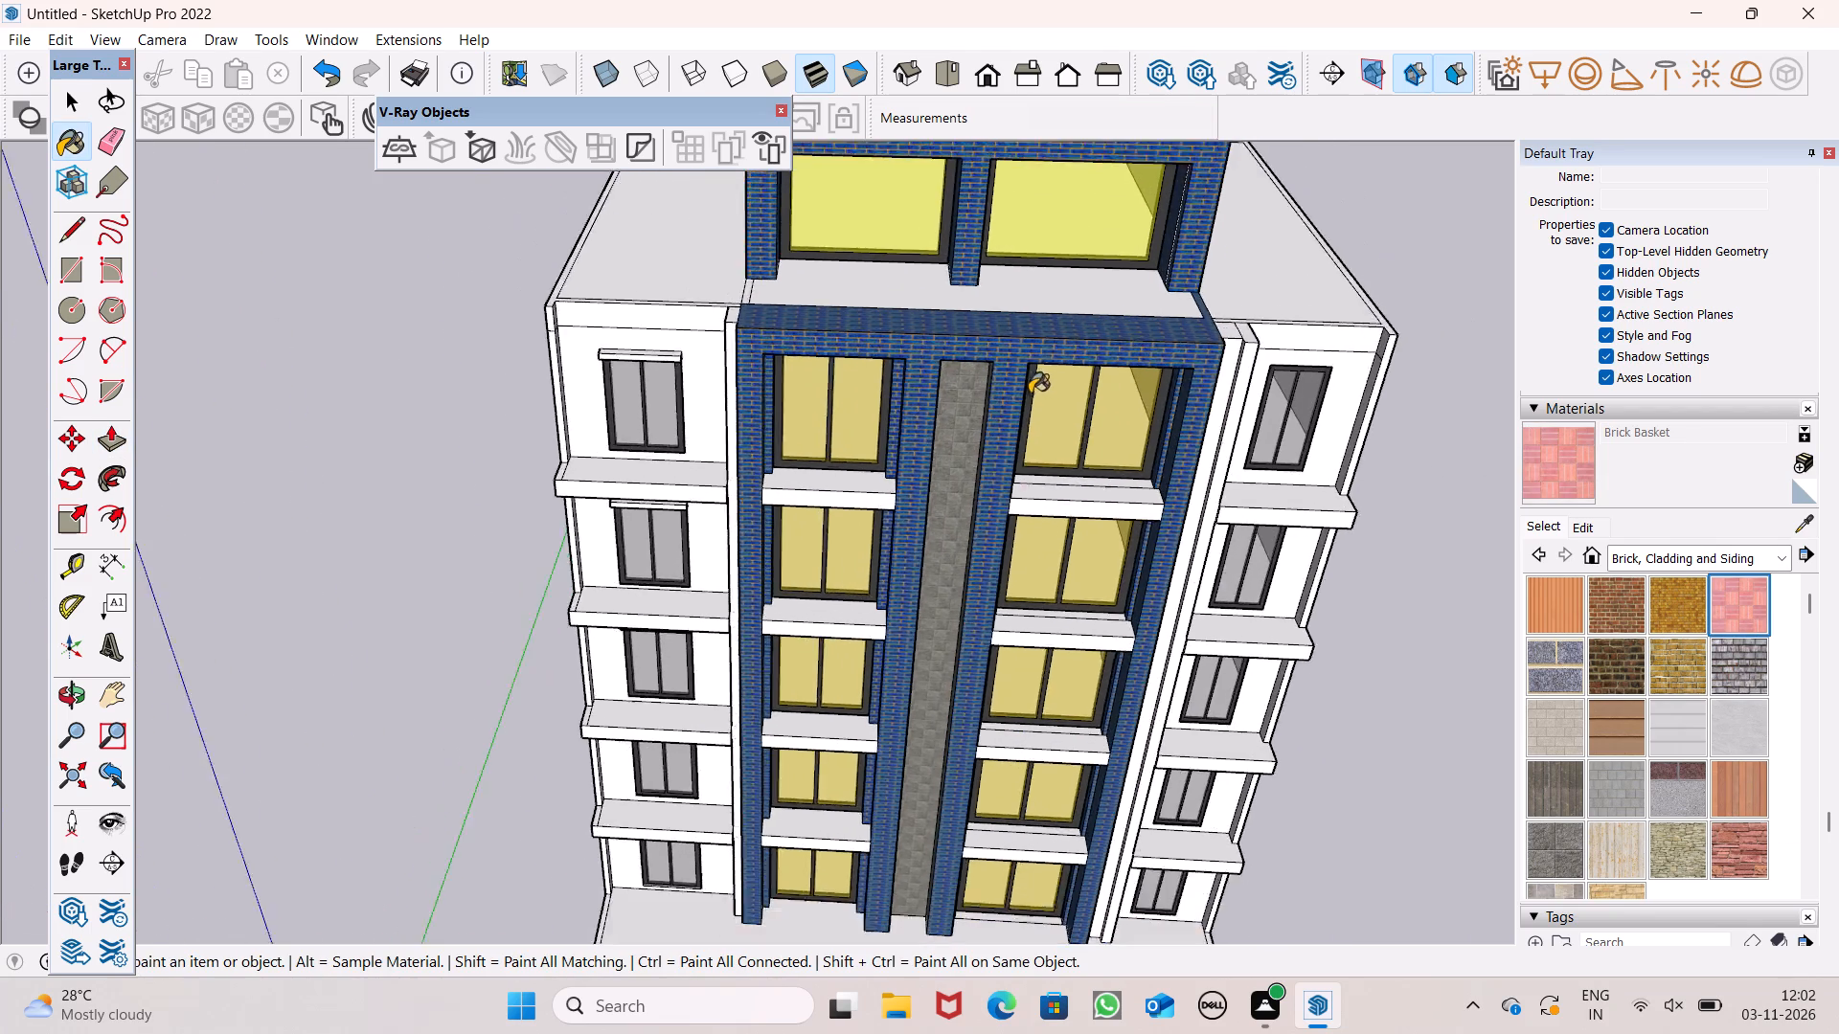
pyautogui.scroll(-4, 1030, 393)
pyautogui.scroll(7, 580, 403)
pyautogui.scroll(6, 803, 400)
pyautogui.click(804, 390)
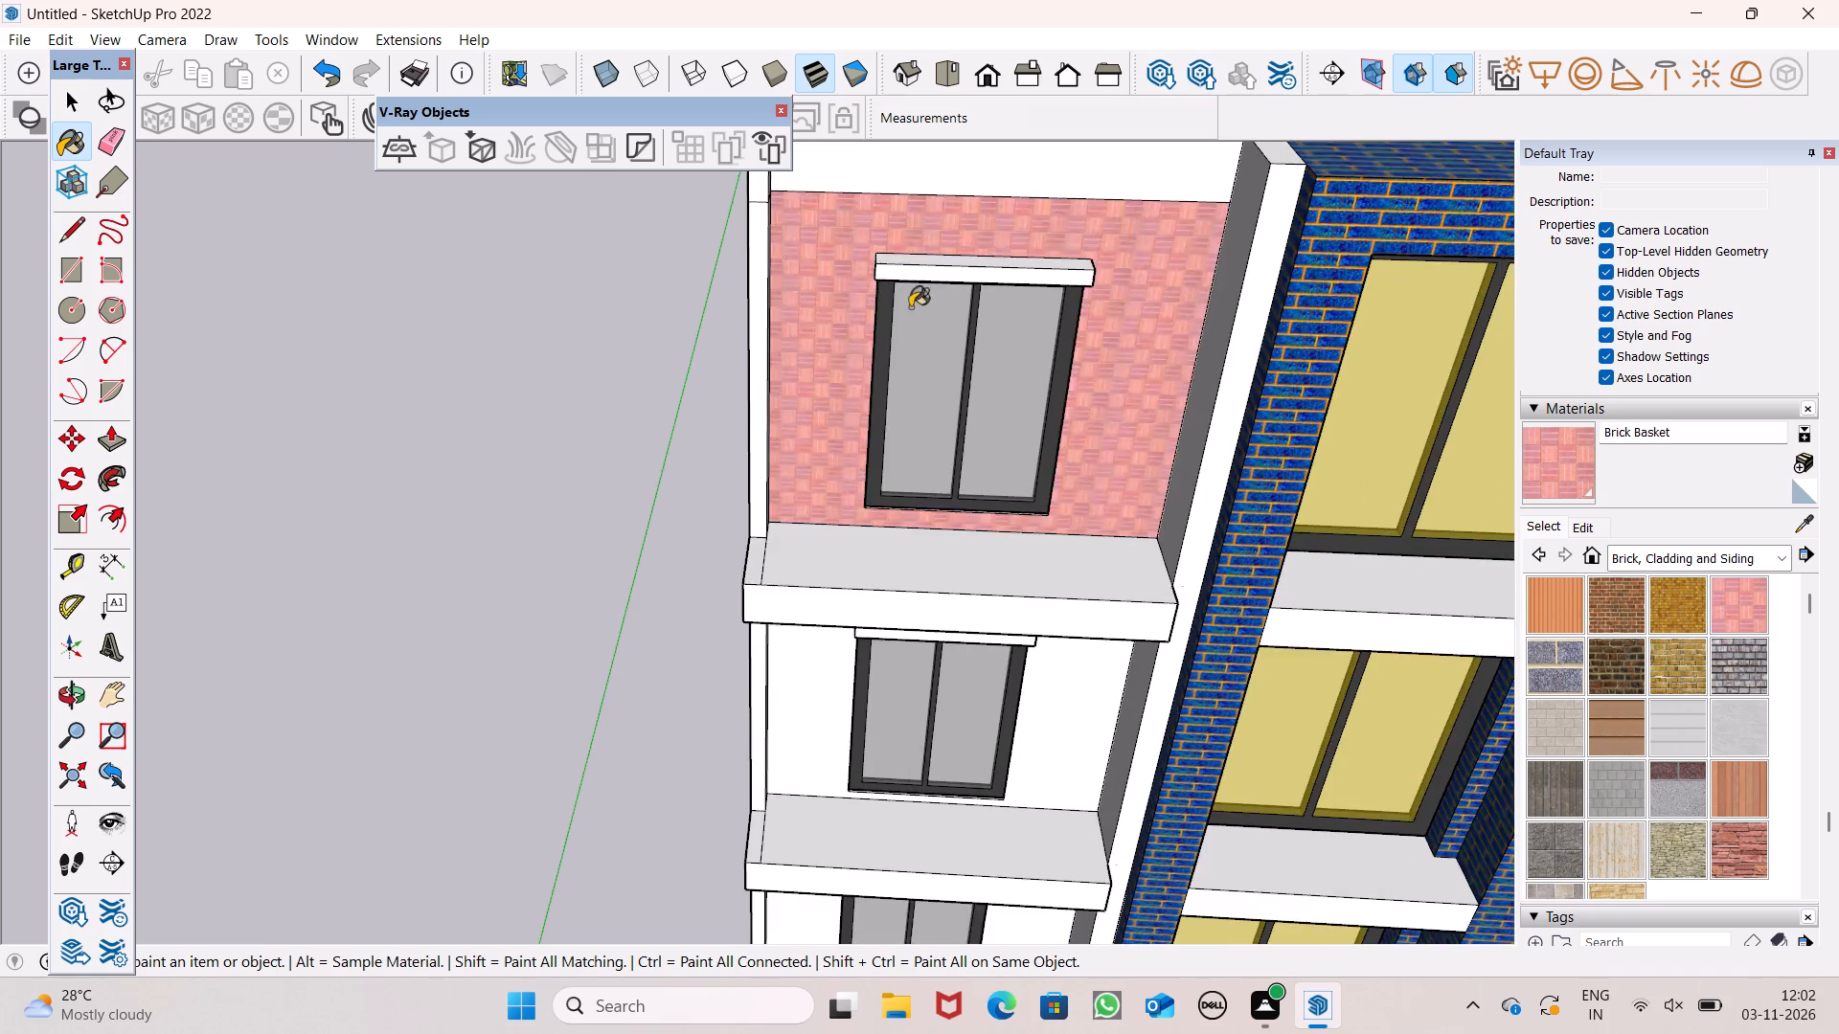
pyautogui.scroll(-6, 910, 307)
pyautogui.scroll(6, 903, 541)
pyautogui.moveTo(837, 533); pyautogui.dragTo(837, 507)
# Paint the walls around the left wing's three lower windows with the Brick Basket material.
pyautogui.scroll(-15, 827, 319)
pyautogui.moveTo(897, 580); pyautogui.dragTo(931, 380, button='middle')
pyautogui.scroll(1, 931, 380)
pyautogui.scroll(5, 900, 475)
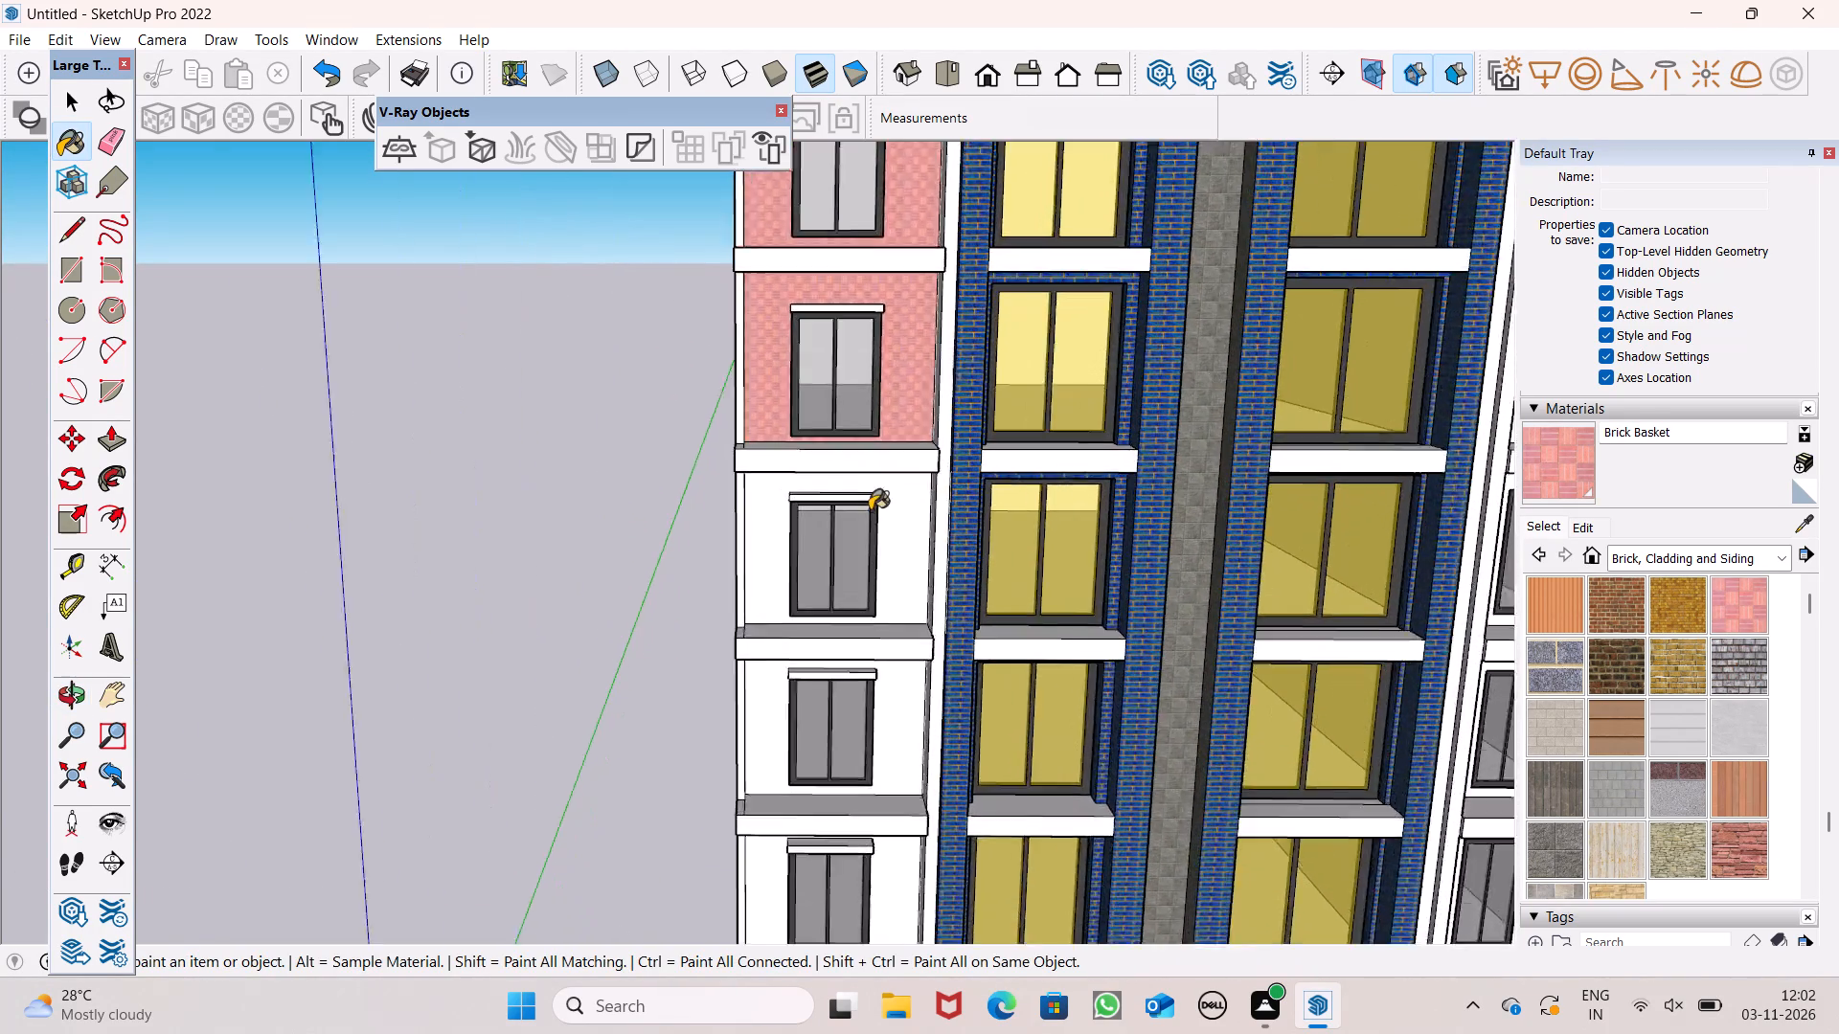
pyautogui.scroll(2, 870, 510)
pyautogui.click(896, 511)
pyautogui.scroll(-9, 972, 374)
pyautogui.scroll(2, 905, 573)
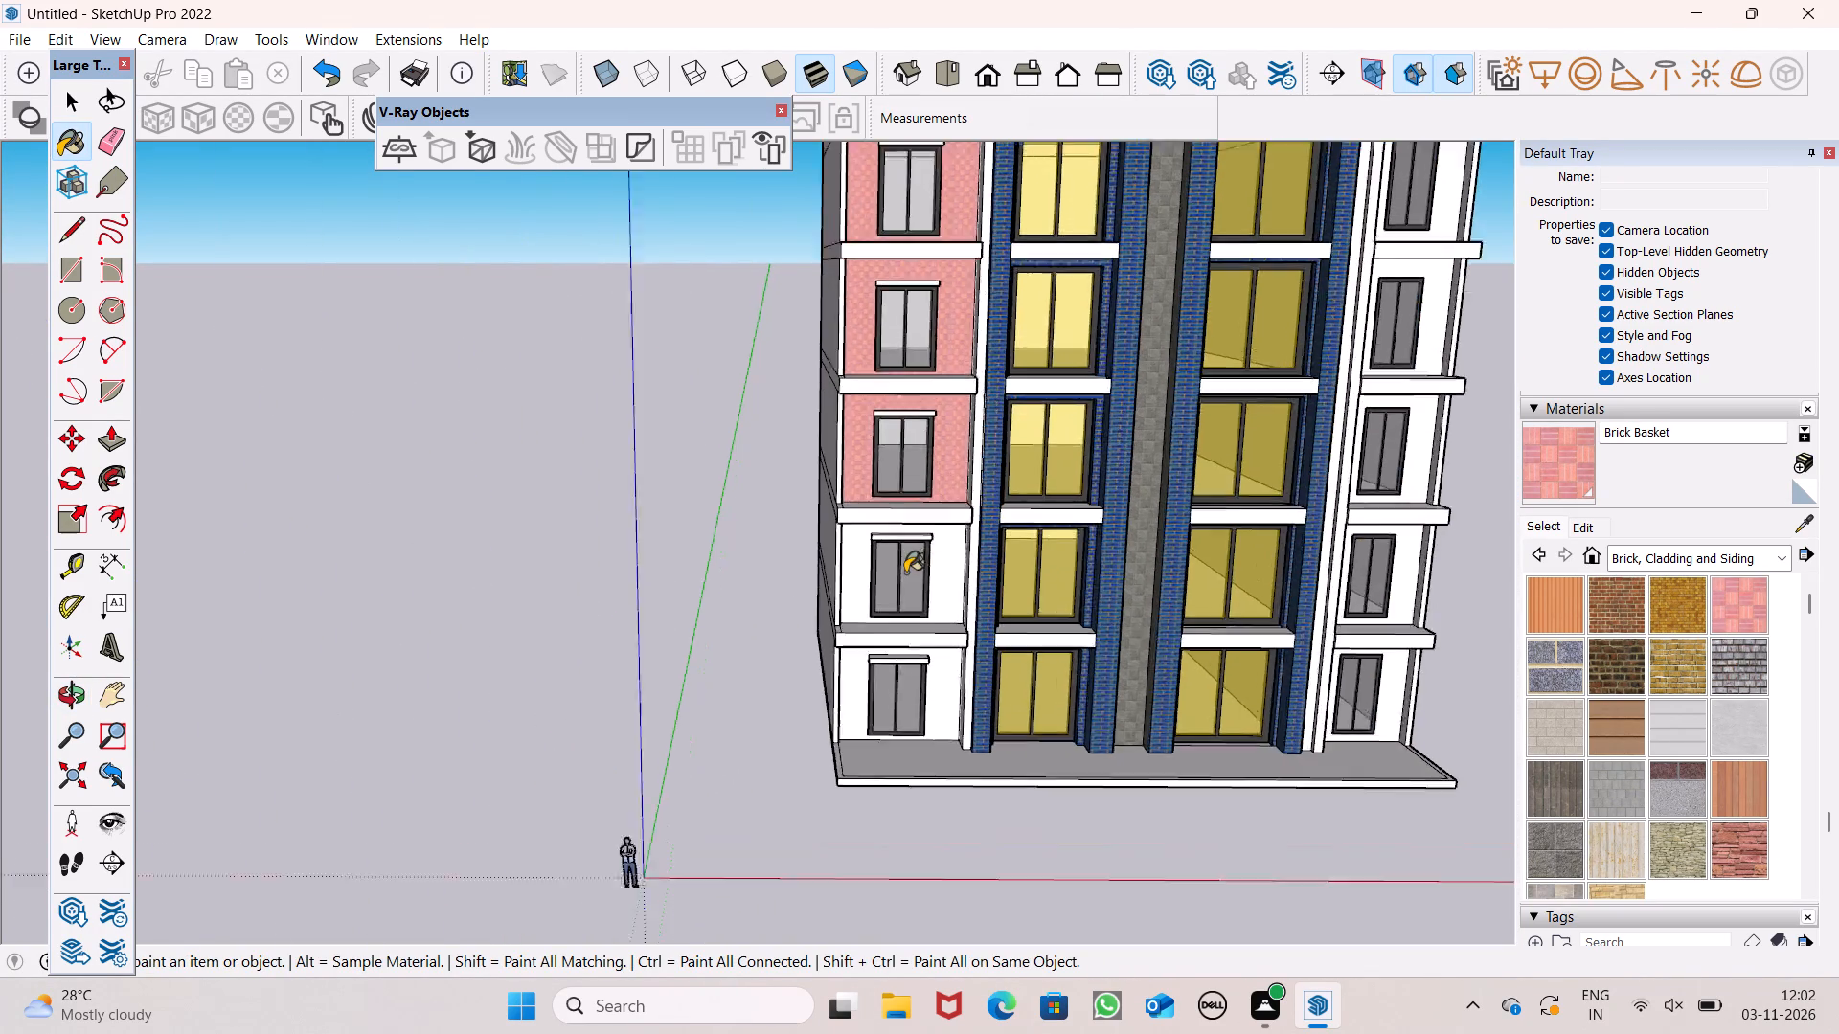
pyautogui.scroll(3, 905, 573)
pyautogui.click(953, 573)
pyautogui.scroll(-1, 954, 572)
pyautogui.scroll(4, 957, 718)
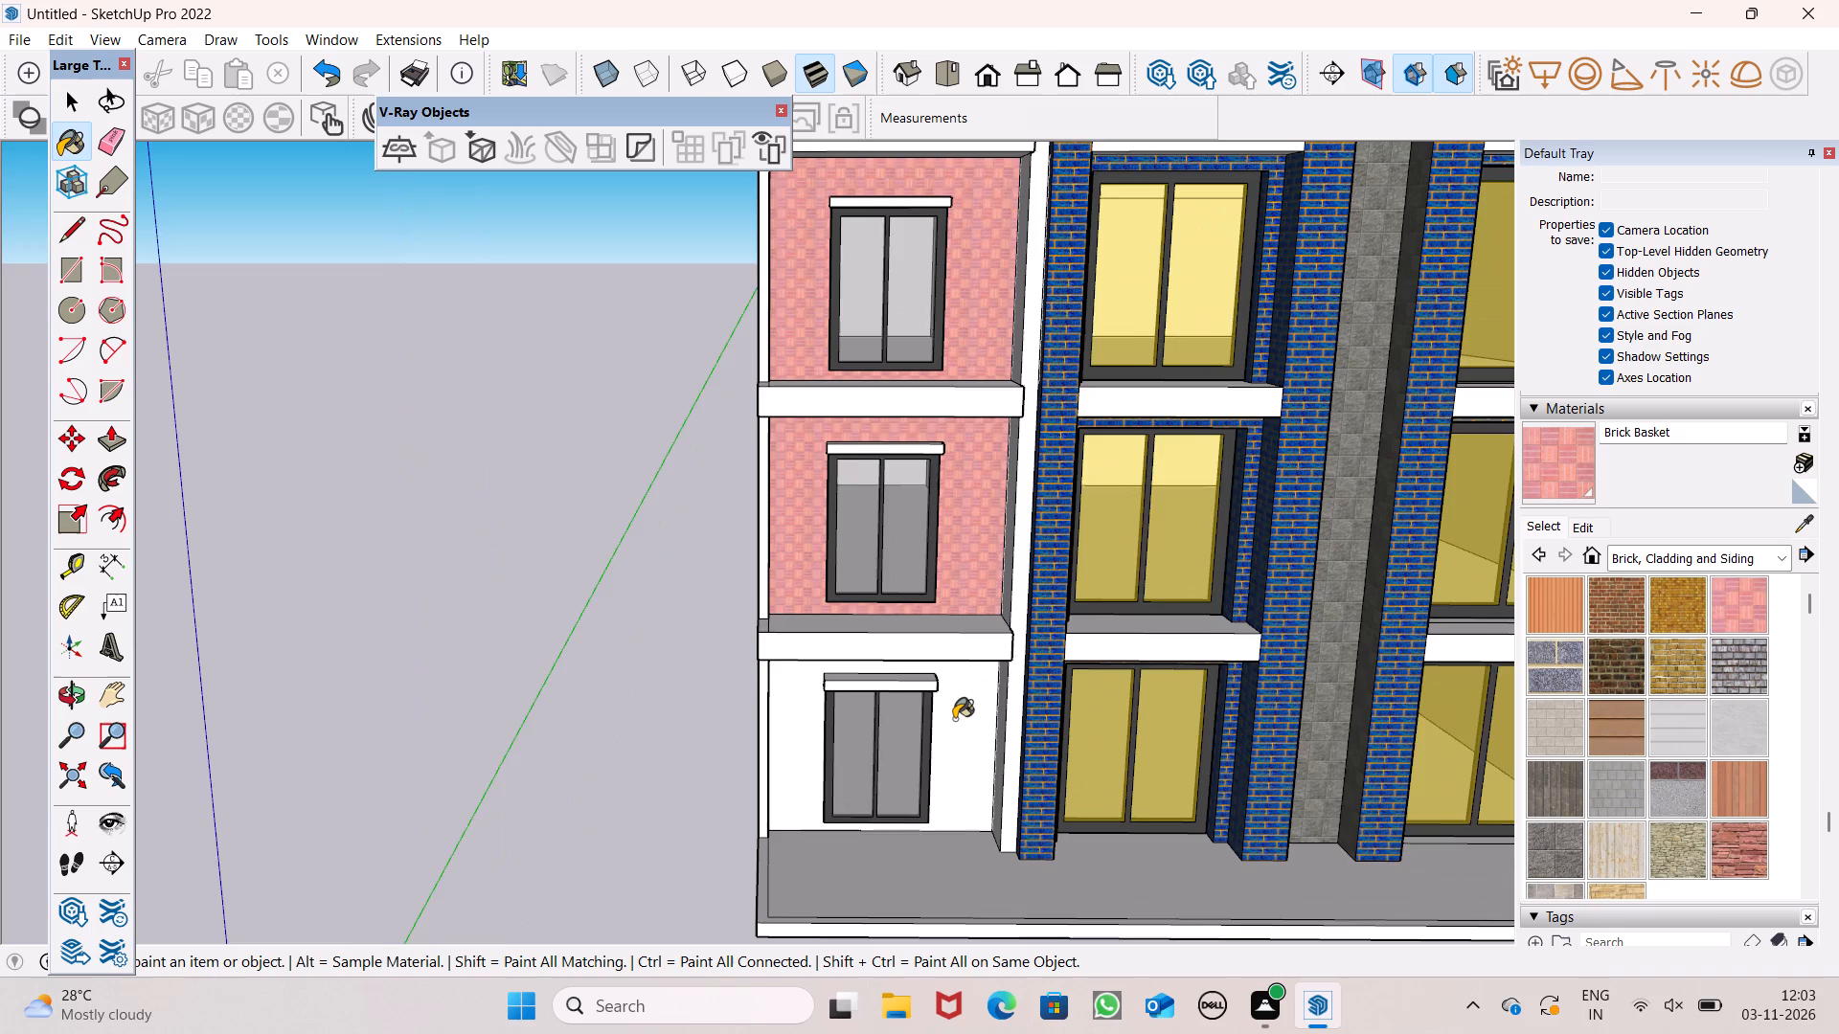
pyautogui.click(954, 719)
# Examine the whole front facade to judge the left wing's cladding against the blue brick and white surfaces.
pyautogui.scroll(1, 891, 477)
pyautogui.scroll(-13, 891, 477)
pyautogui.scroll(-6, 821, 712)
pyautogui.scroll(1, 1122, 457)
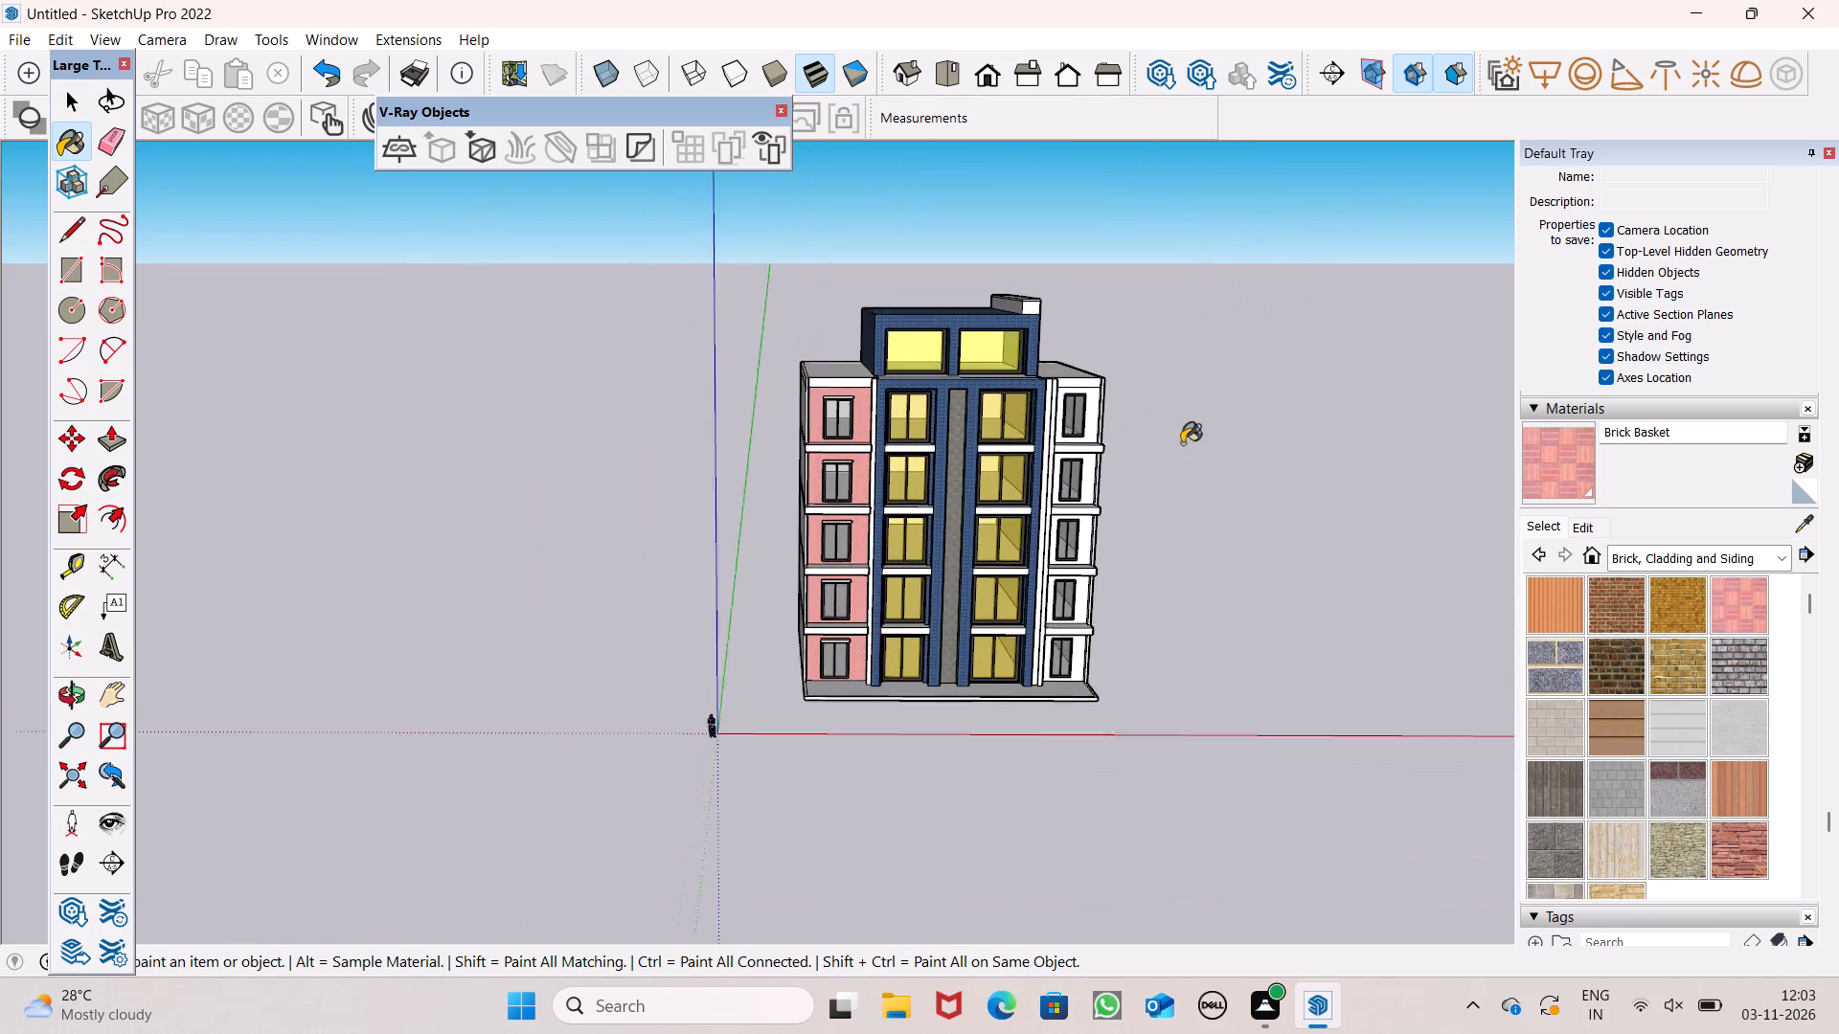
pyautogui.scroll(2, 1182, 443)
pyautogui.scroll(3, 570, 402)
pyautogui.scroll(1, 916, 528)
pyautogui.moveTo(908, 550); pyautogui.dragTo(878, 593, button='middle')
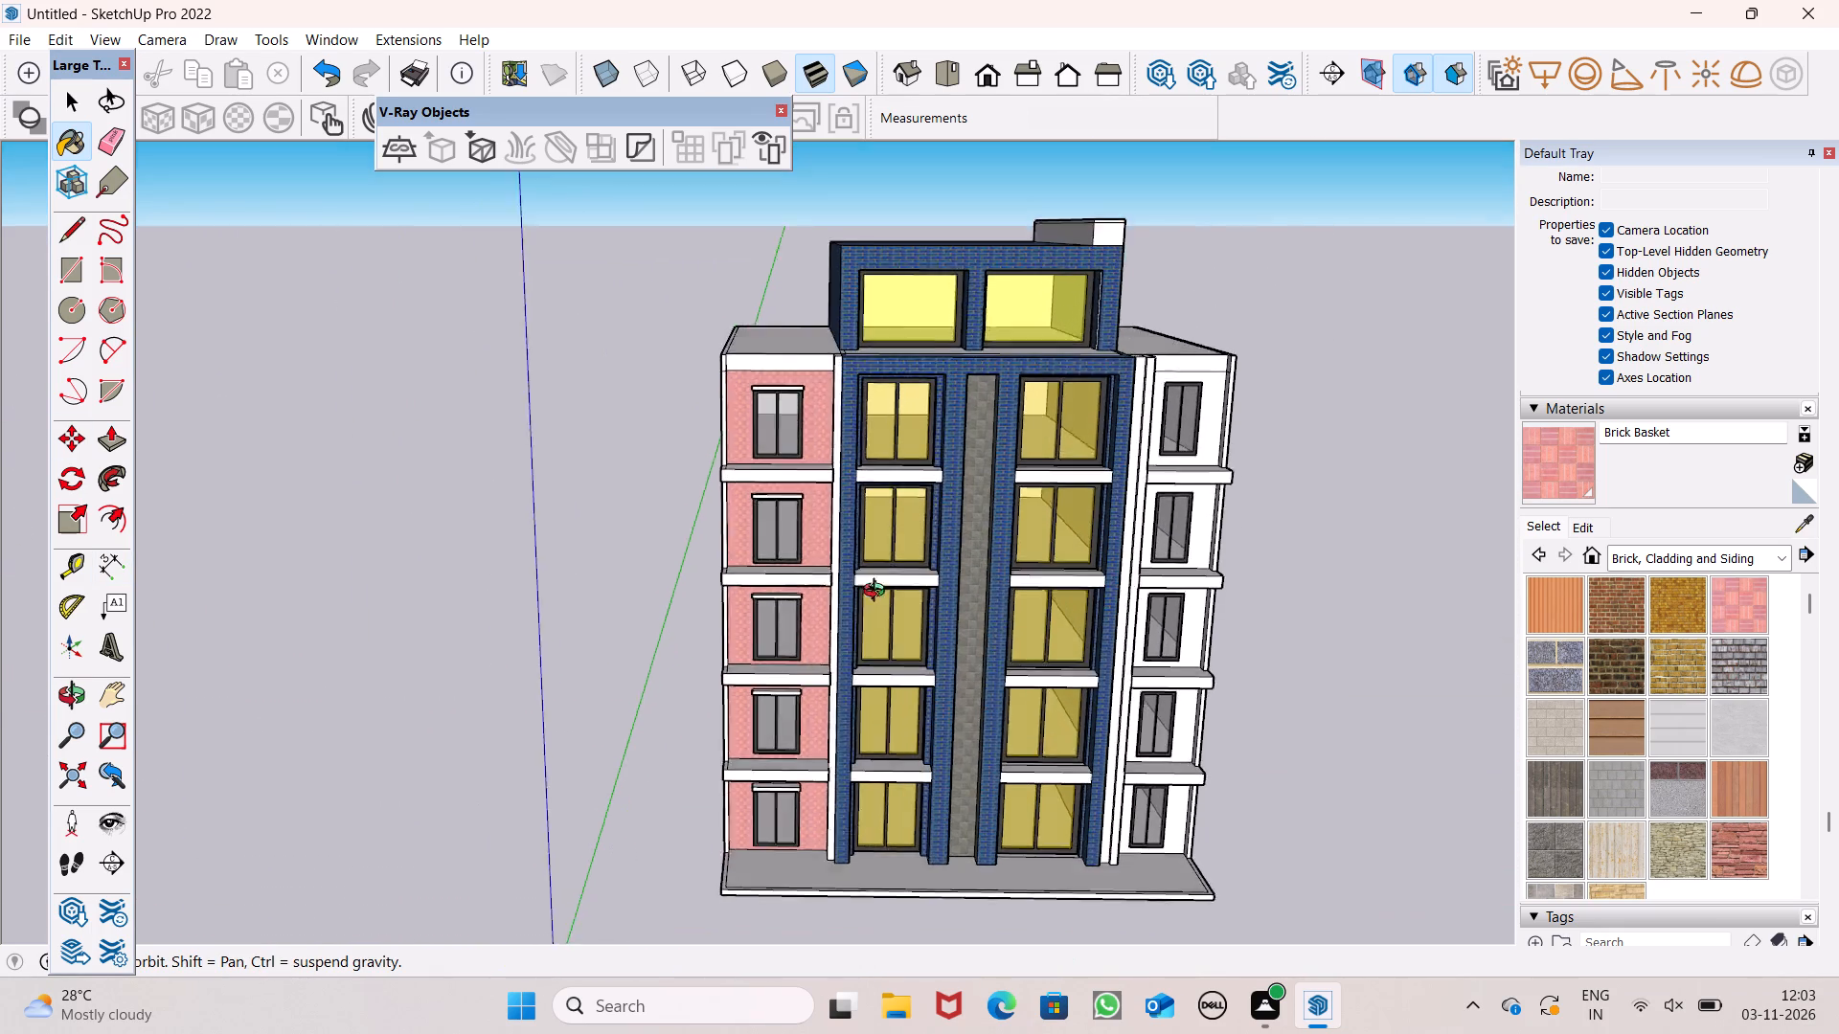
pyautogui.moveTo(878, 593); pyautogui.dragTo(897, 755, button='middle')
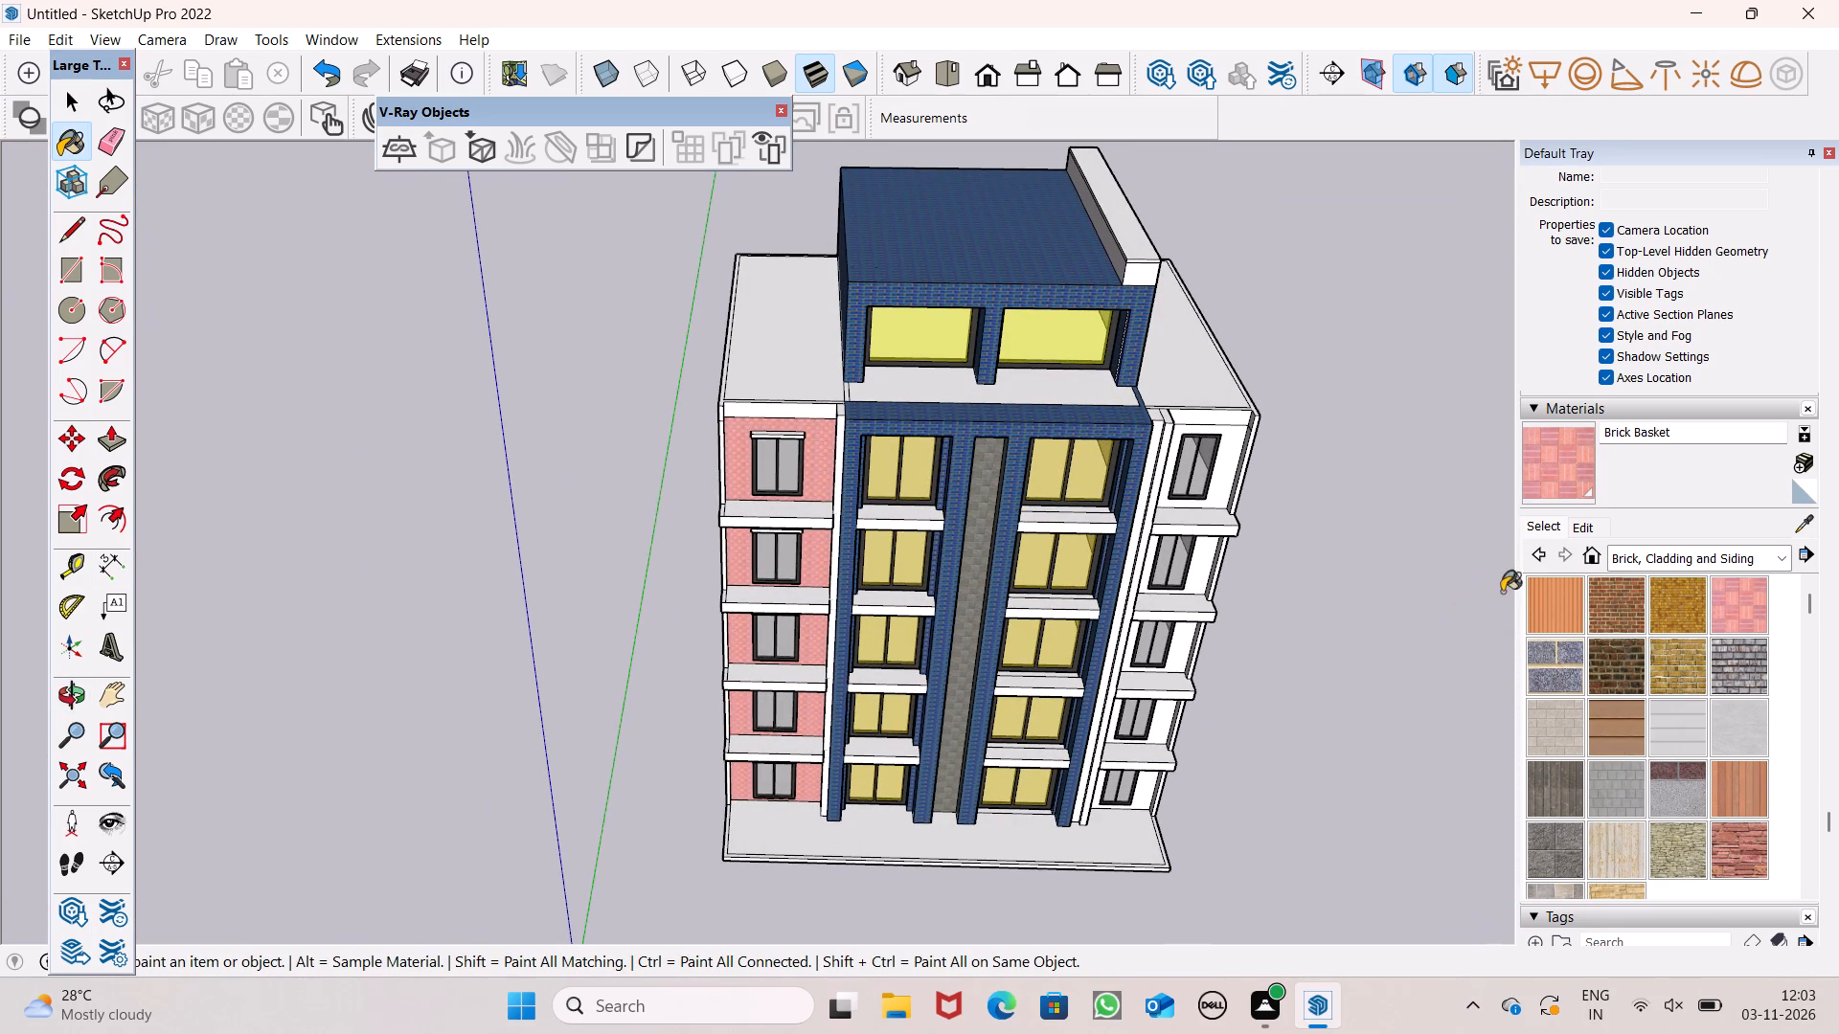
# Repaint the walls around the left wing's two uppermost windows with the Stone Flagstone Ashlar material.
pyautogui.scroll(-2, 1682, 737)
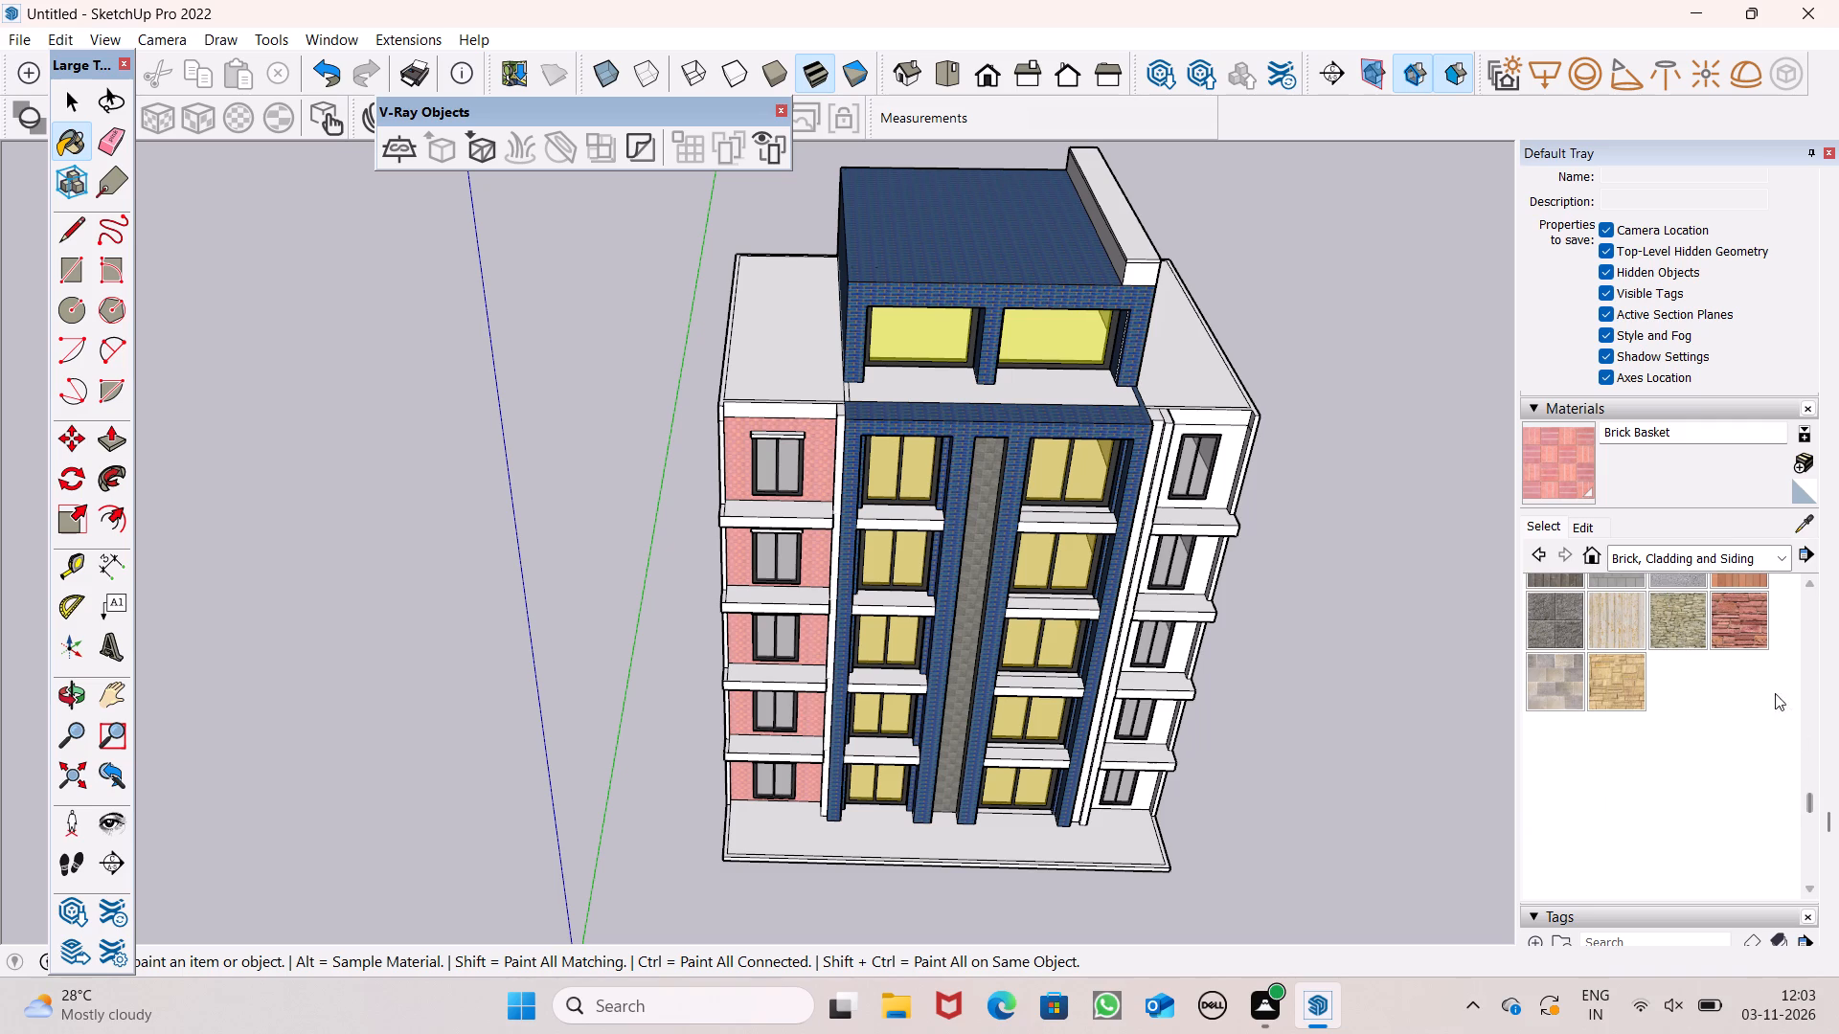
pyautogui.click(1763, 644)
pyautogui.scroll(5, 578, 597)
pyautogui.click(839, 420)
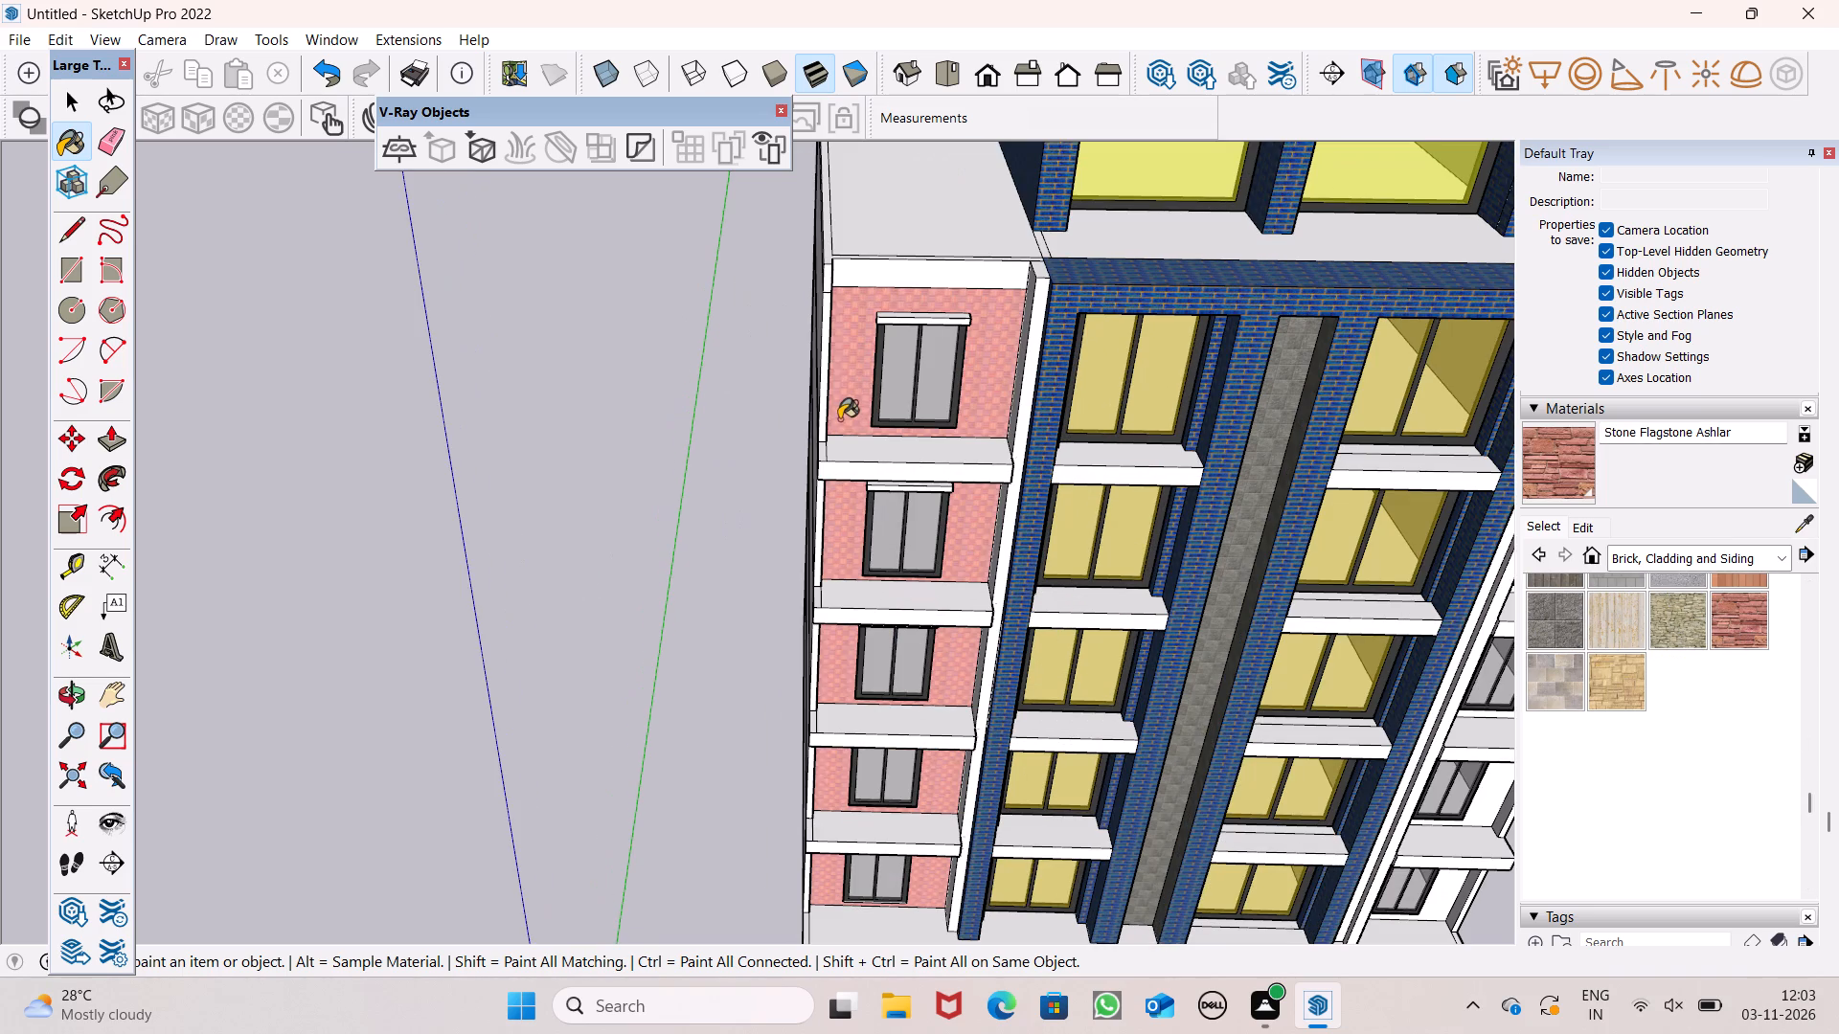
pyautogui.scroll(4, 857, 515)
pyautogui.click(833, 481)
# Repaint the walls around the left wing's three lower windows with Stone Flagstone Ashlar.
pyautogui.scroll(-5, 801, 344)
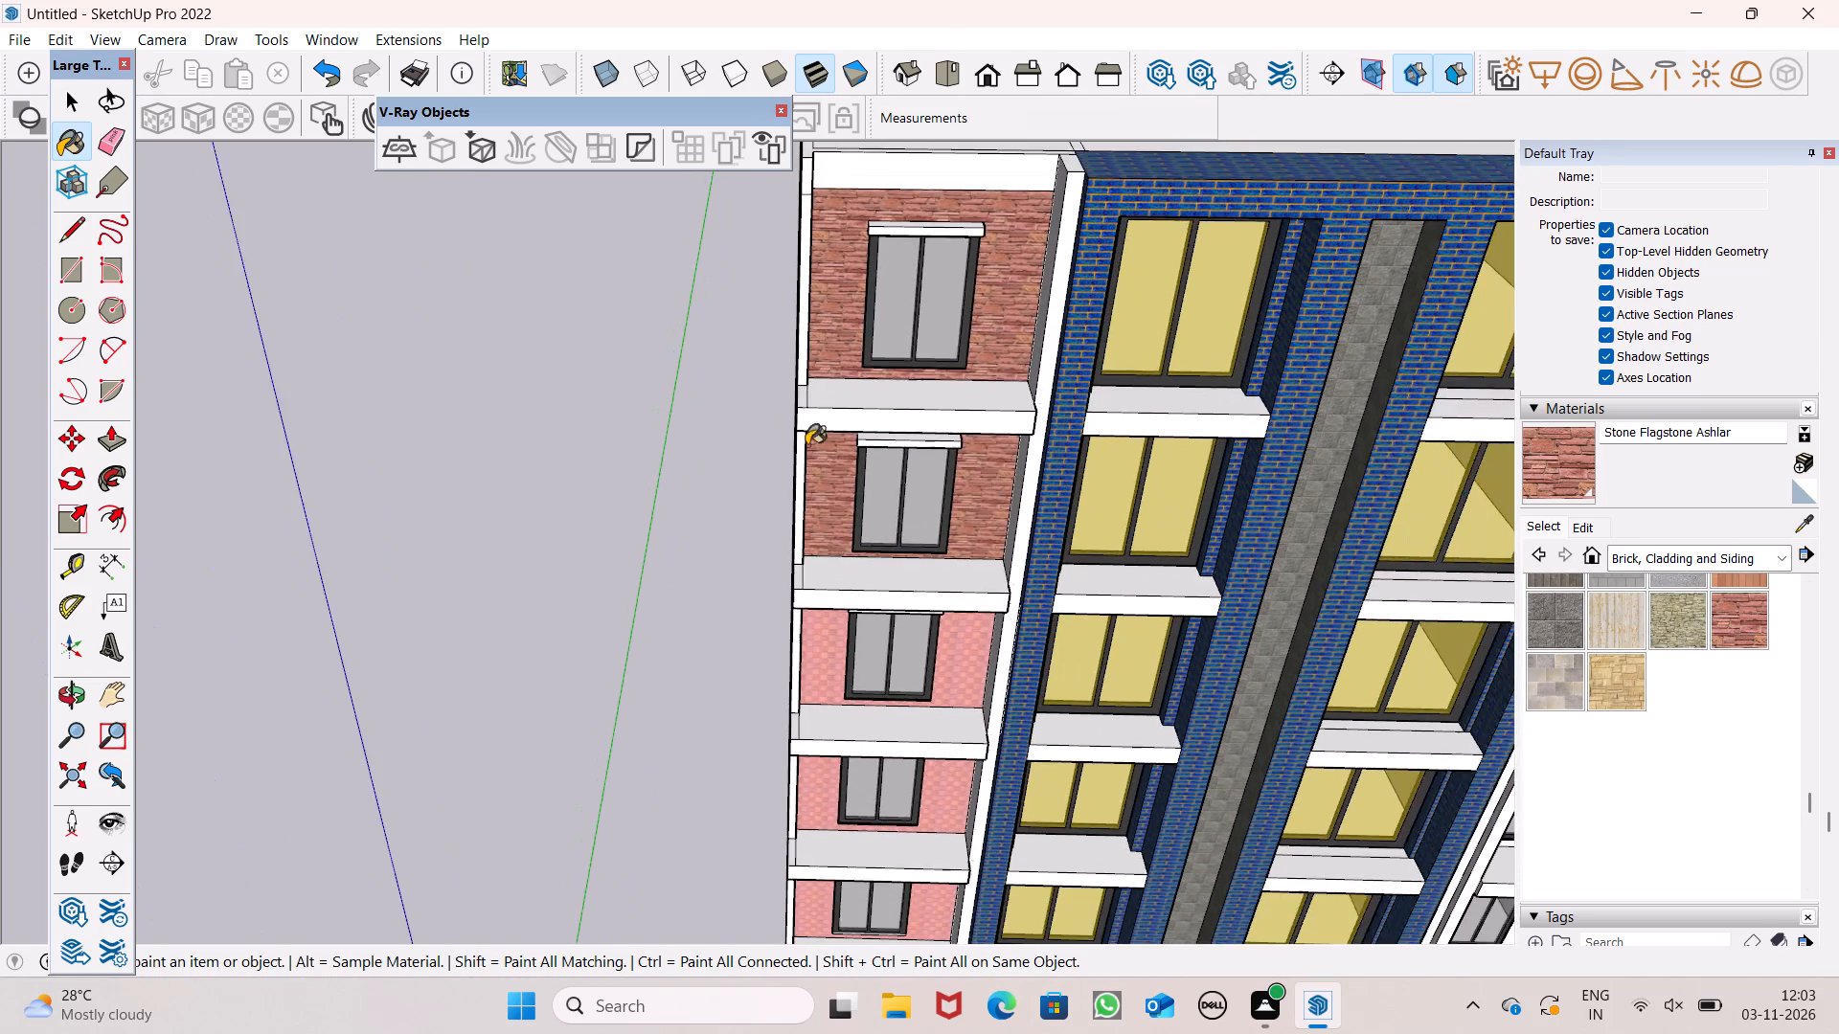
pyautogui.scroll(5, 862, 730)
pyautogui.click(802, 634)
pyautogui.scroll(-5, 816, 345)
pyautogui.scroll(5, 826, 732)
pyautogui.click(780, 668)
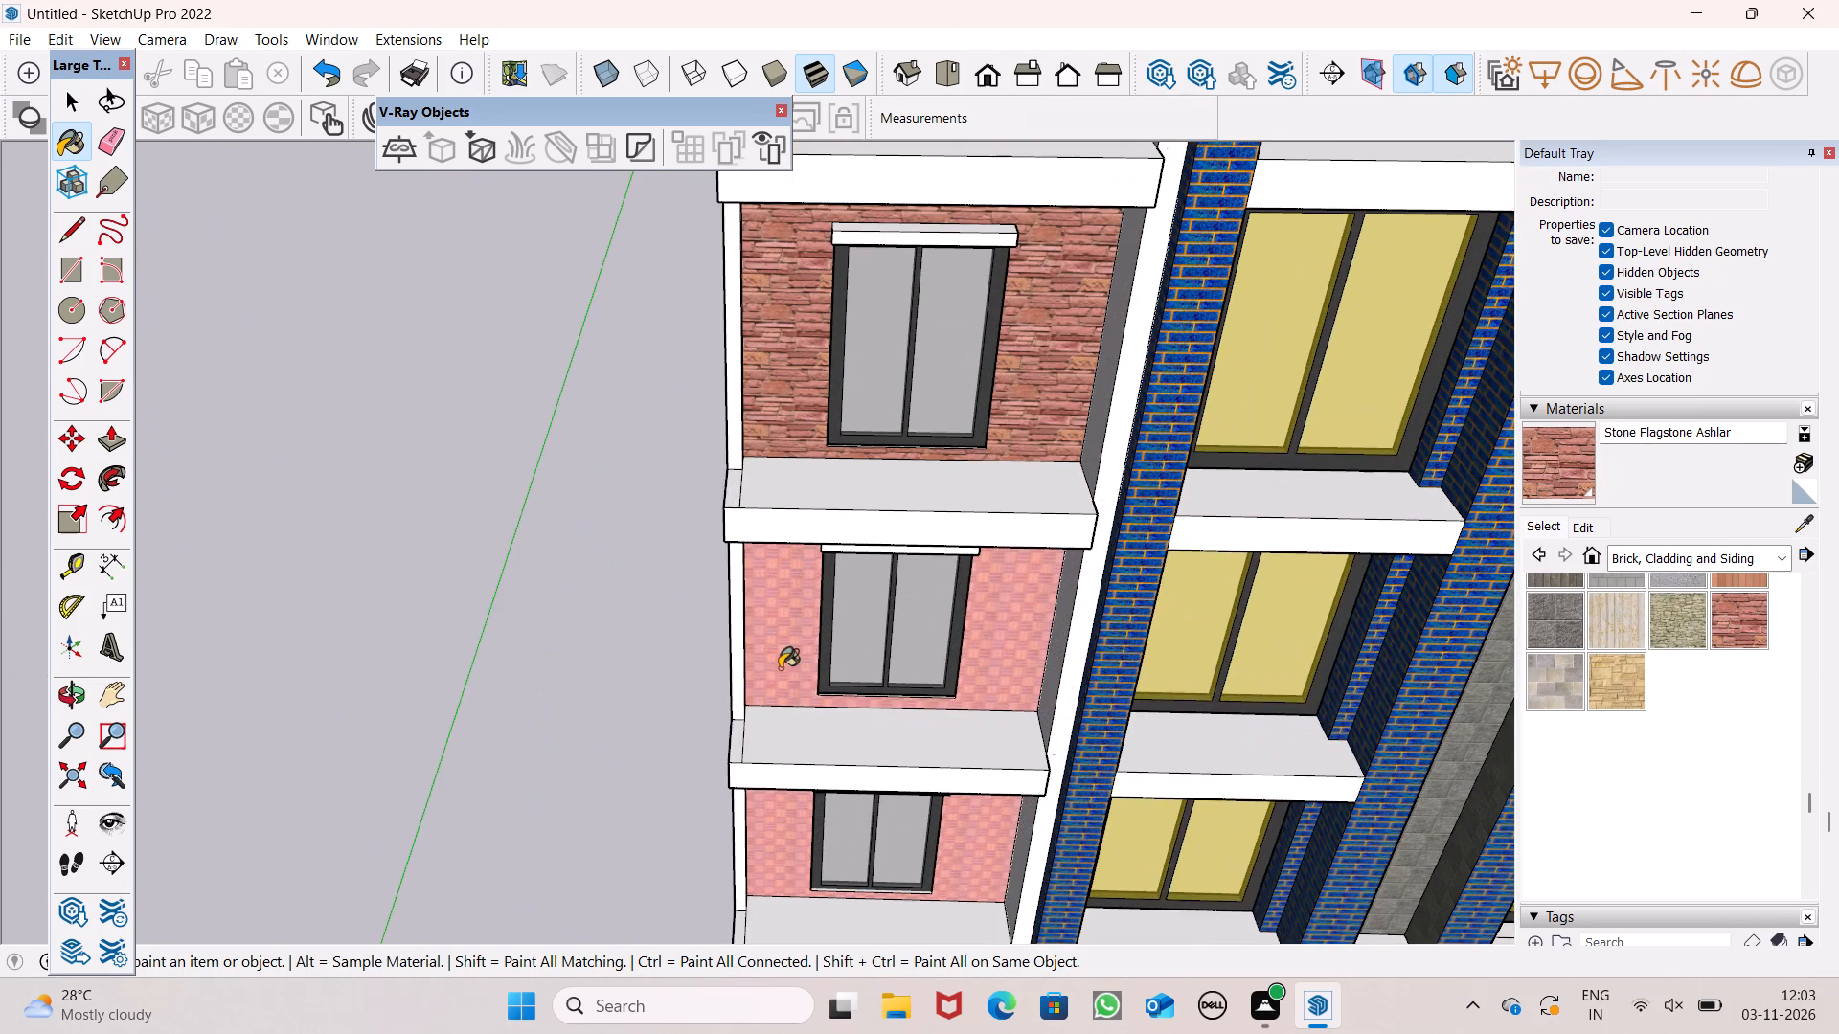
pyautogui.scroll(-5, 783, 563)
pyautogui.scroll(6, 776, 746)
pyautogui.click(776, 748)
pyautogui.scroll(-14, 674, 564)
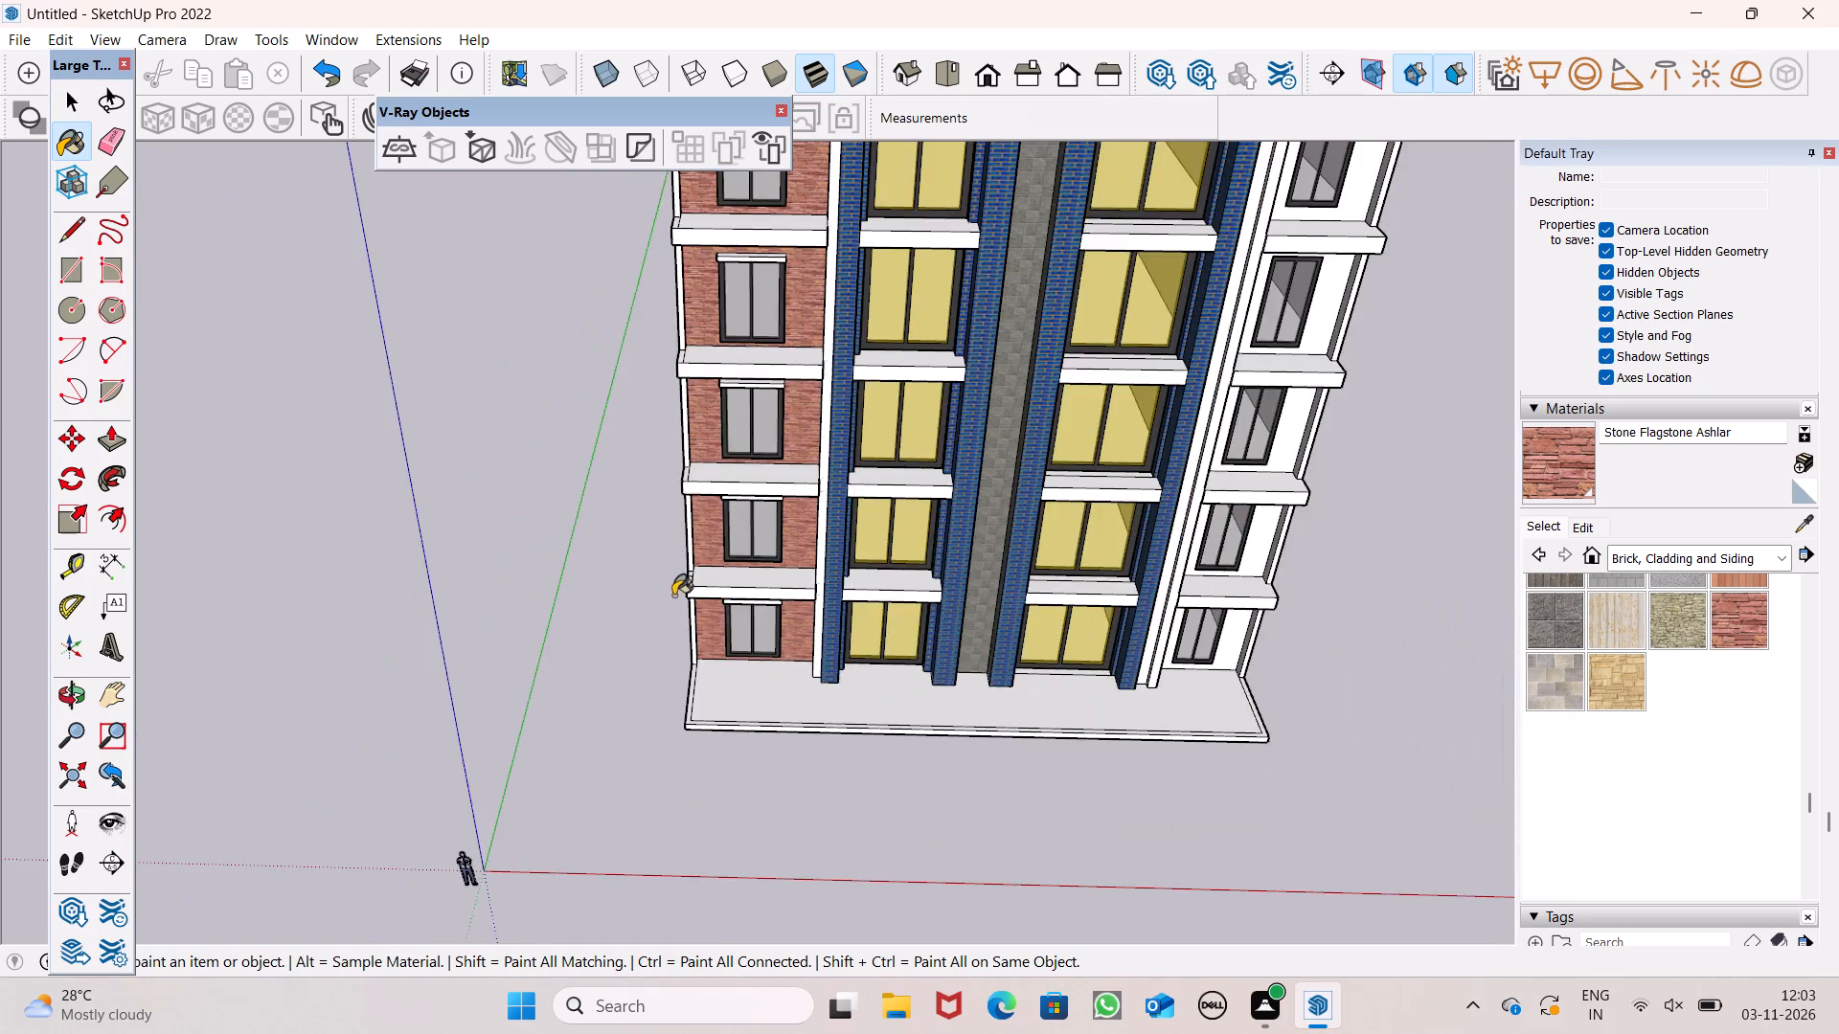
# Examine the front facade, comparing the stone-clad left wing with the white right wing.
pyautogui.moveTo(683, 595); pyautogui.dragTo(681, 559, button='middle')
pyautogui.scroll(-3, 672, 556)
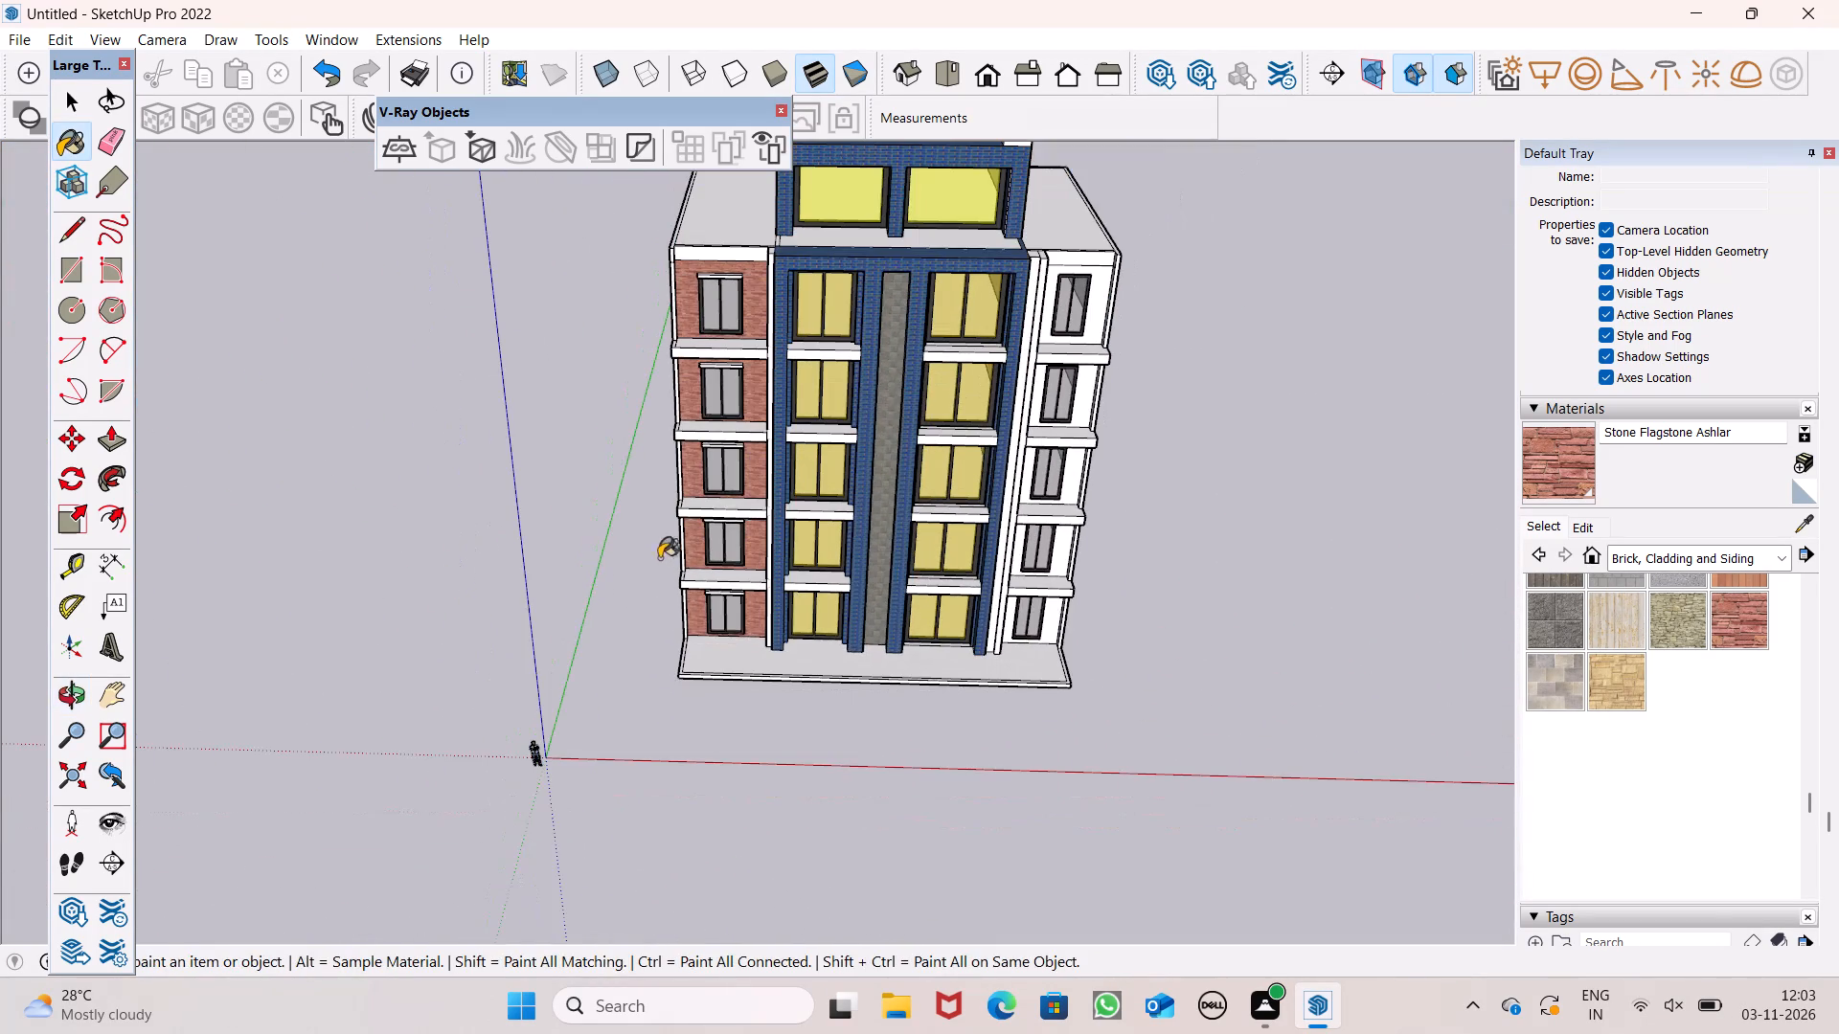
pyautogui.scroll(-3, 688, 516)
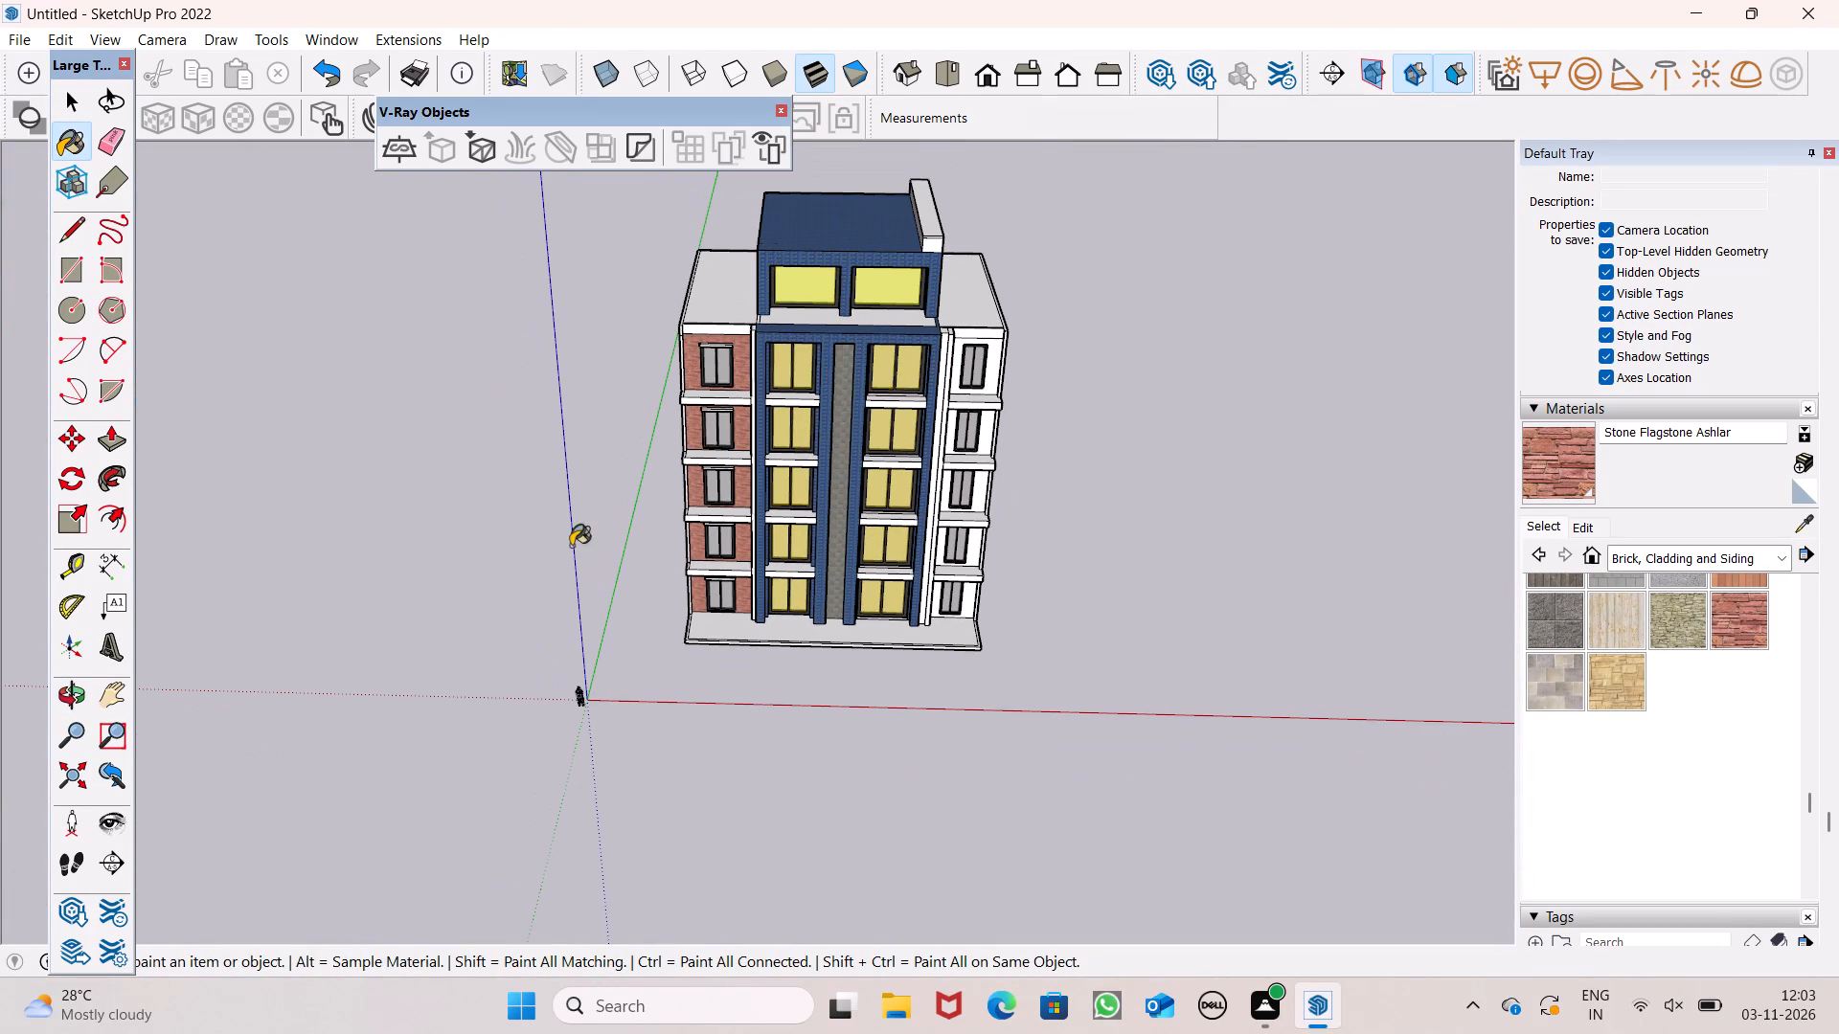
pyautogui.scroll(1, 561, 435)
pyautogui.scroll(6, 795, 411)
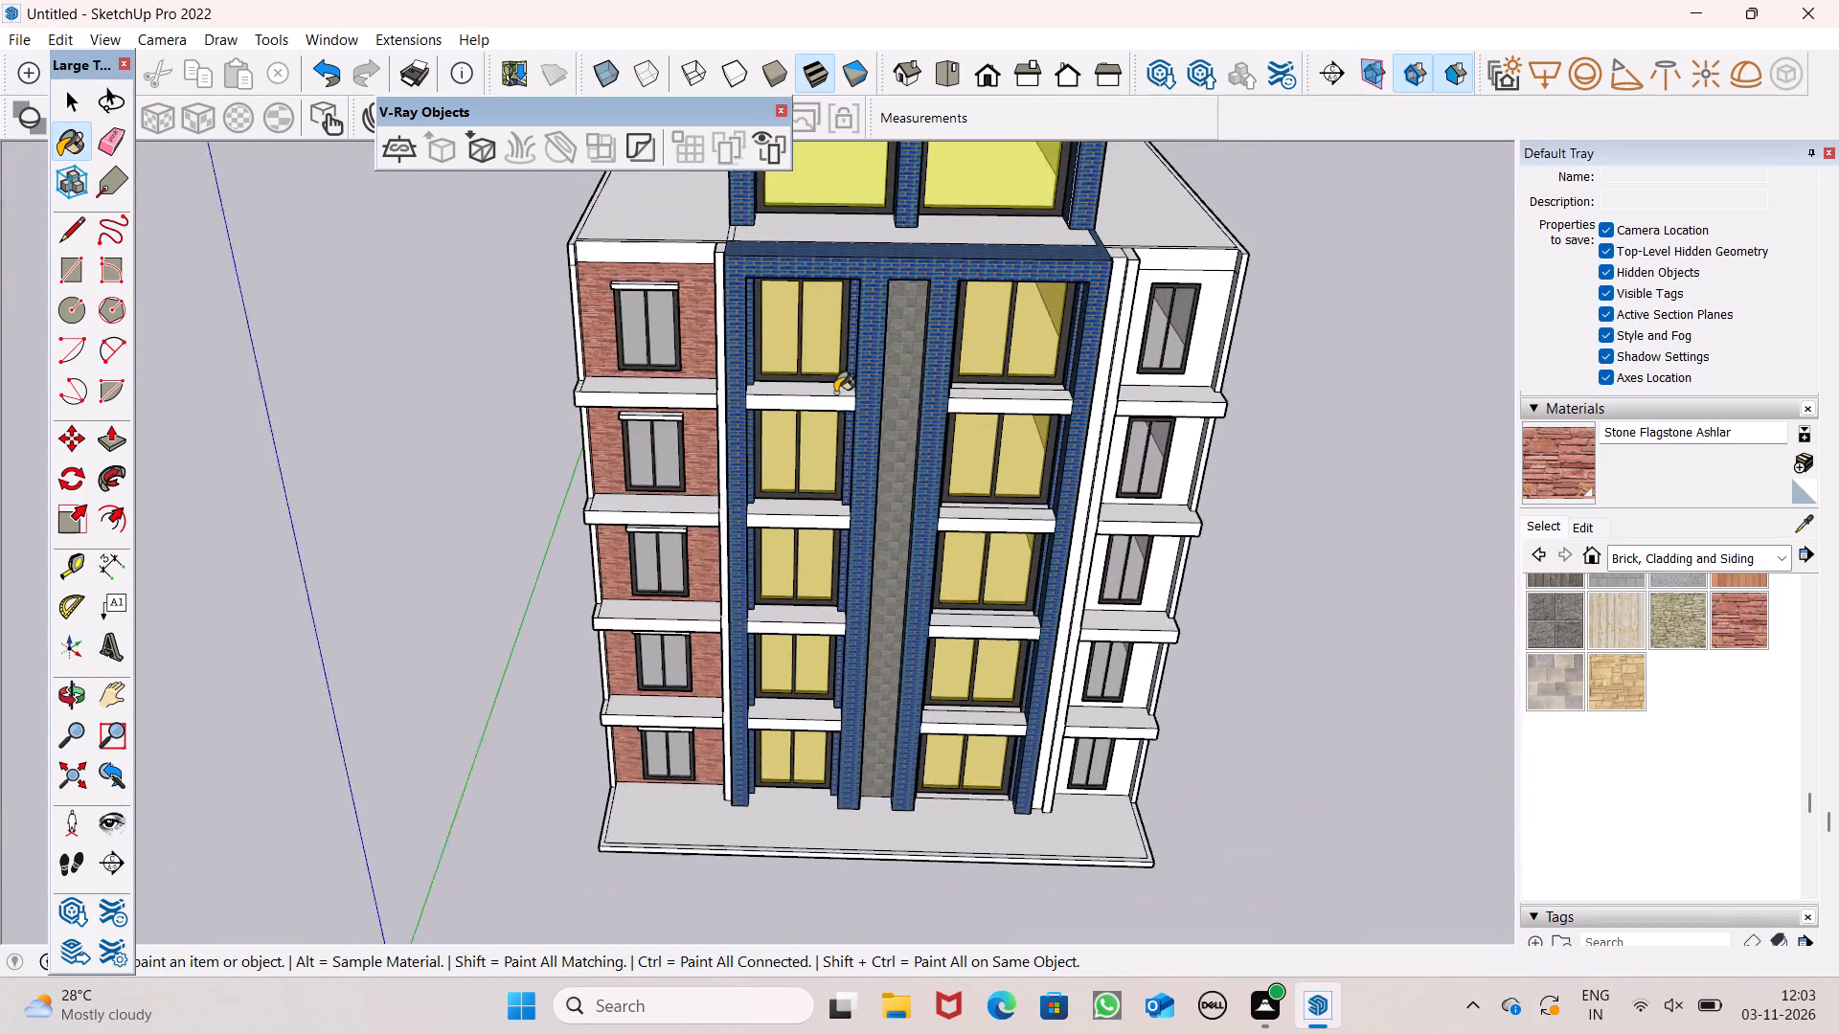
pyautogui.scroll(5, 835, 393)
pyautogui.scroll(-5, 926, 441)
pyautogui.moveTo(992, 671); pyautogui.dragTo(935, 529, button='middle')
pyautogui.scroll(-3, 750, 652)
pyautogui.scroll(4, 1168, 406)
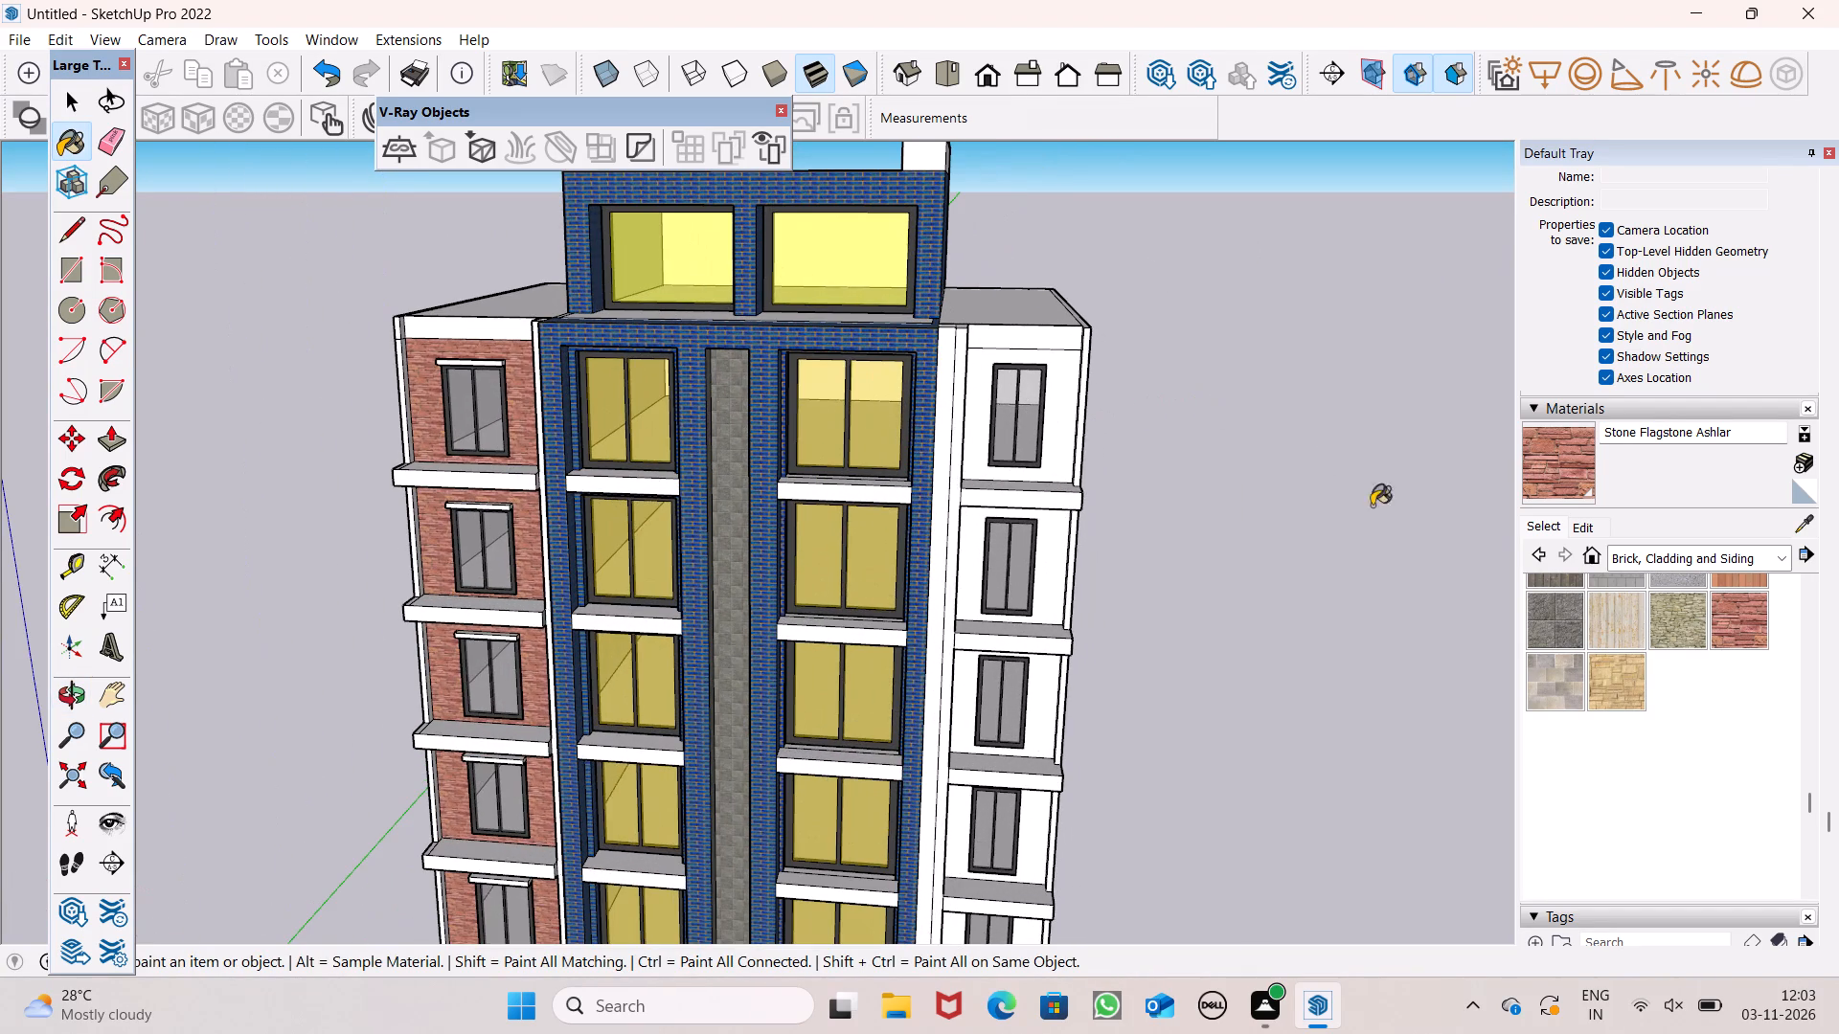
# Paint the wall around the right wing's top window and the band above it with 0119_RosyBrown from the Colors-Named collection.
pyautogui.moveTo(1638, 567); pyautogui.dragTo(1624, 564)
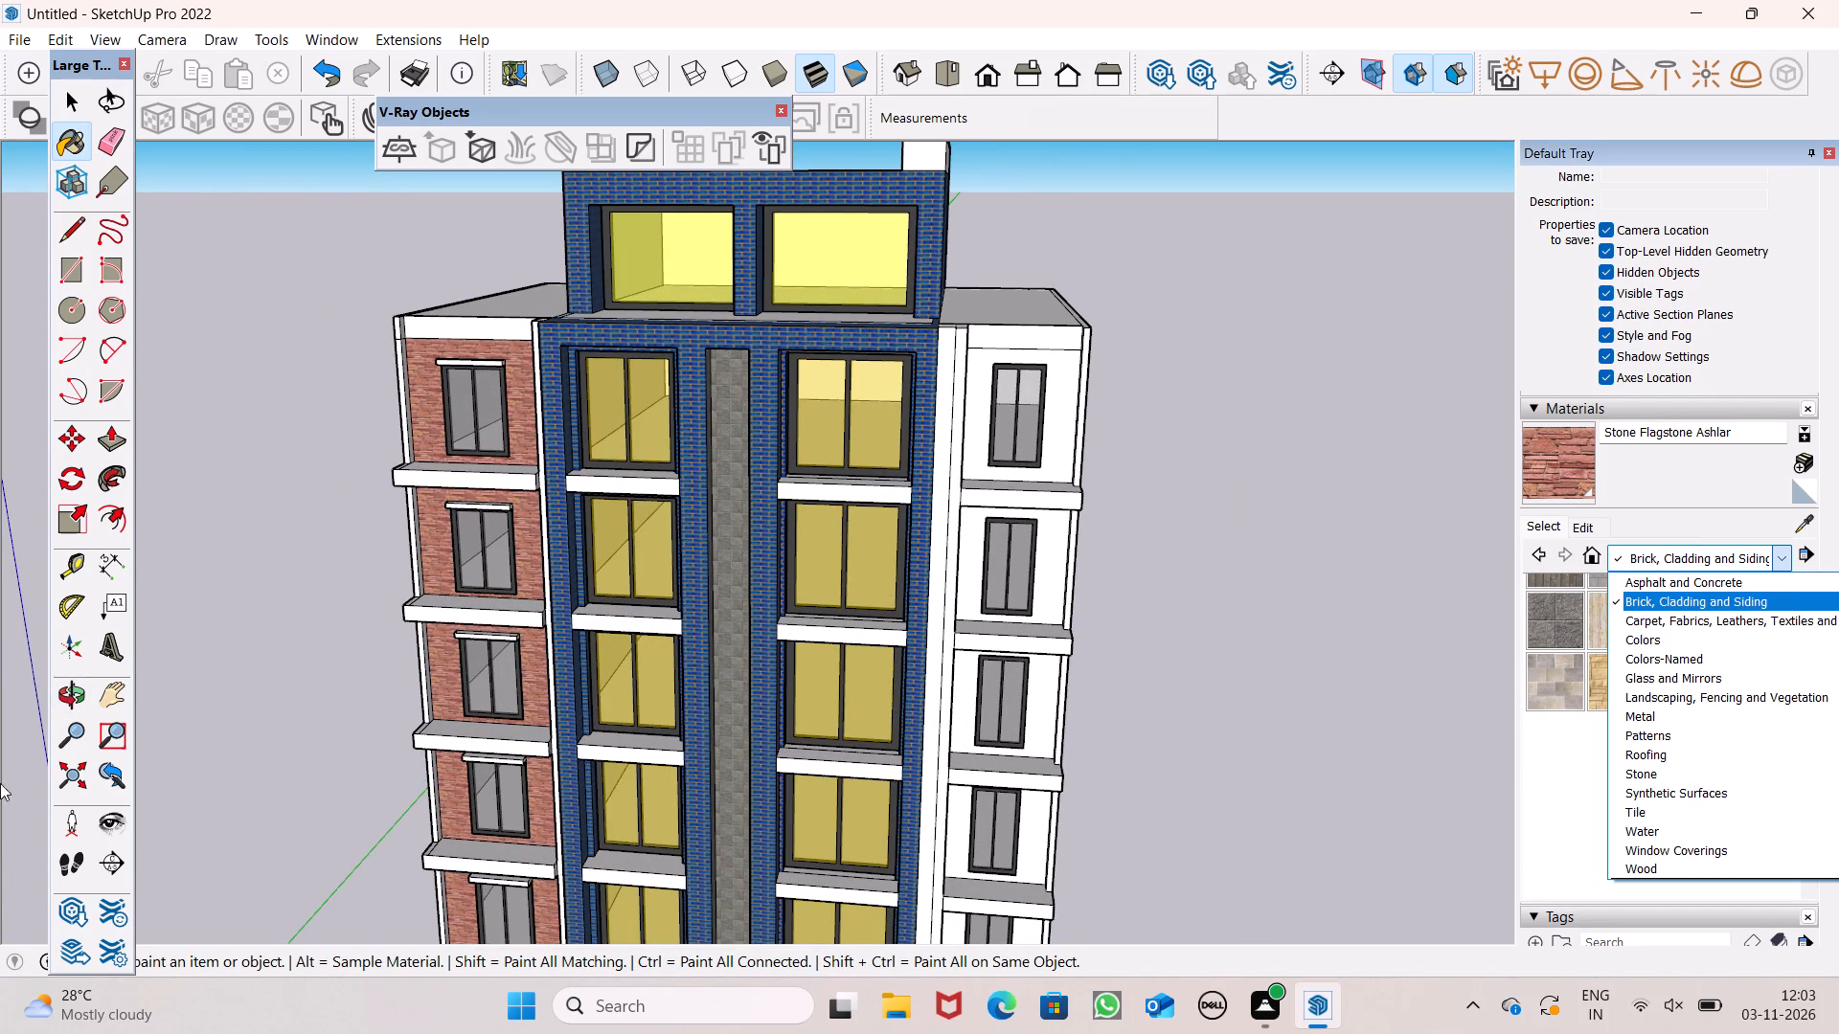
pyautogui.click(1731, 659)
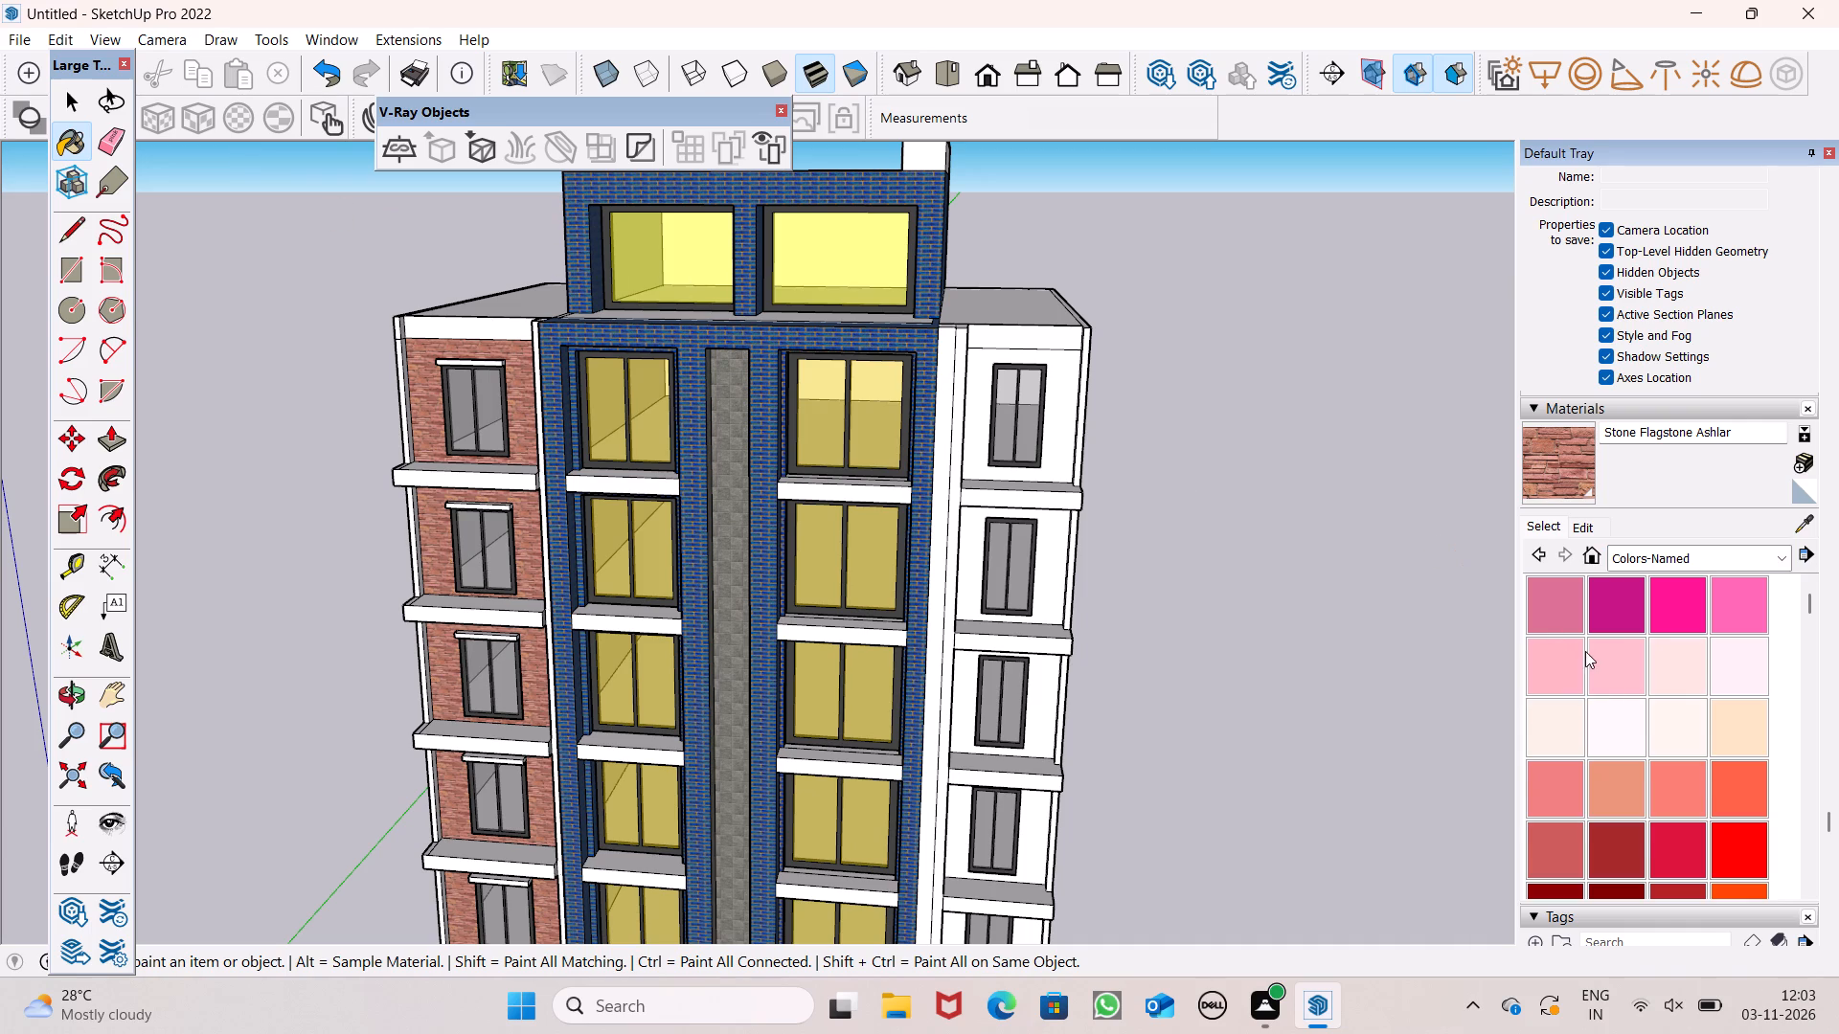
pyautogui.scroll(-2, 1651, 730)
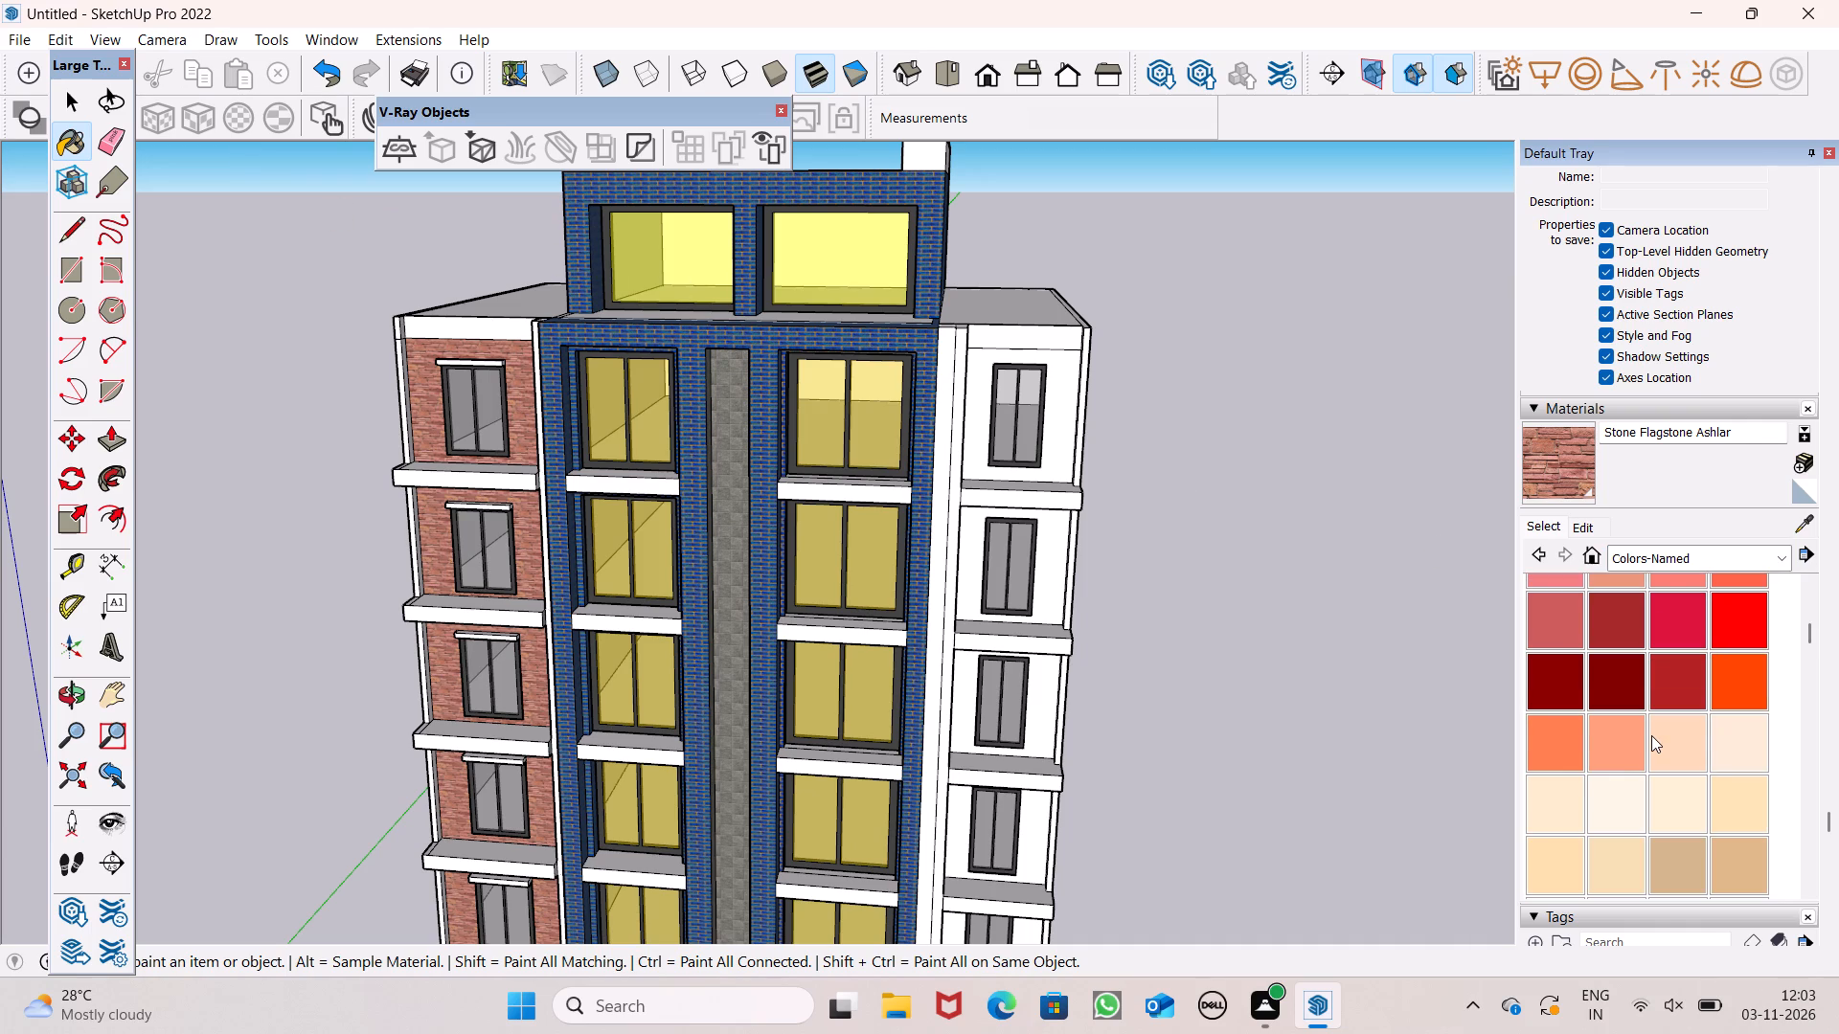
pyautogui.scroll(-5, 1651, 735)
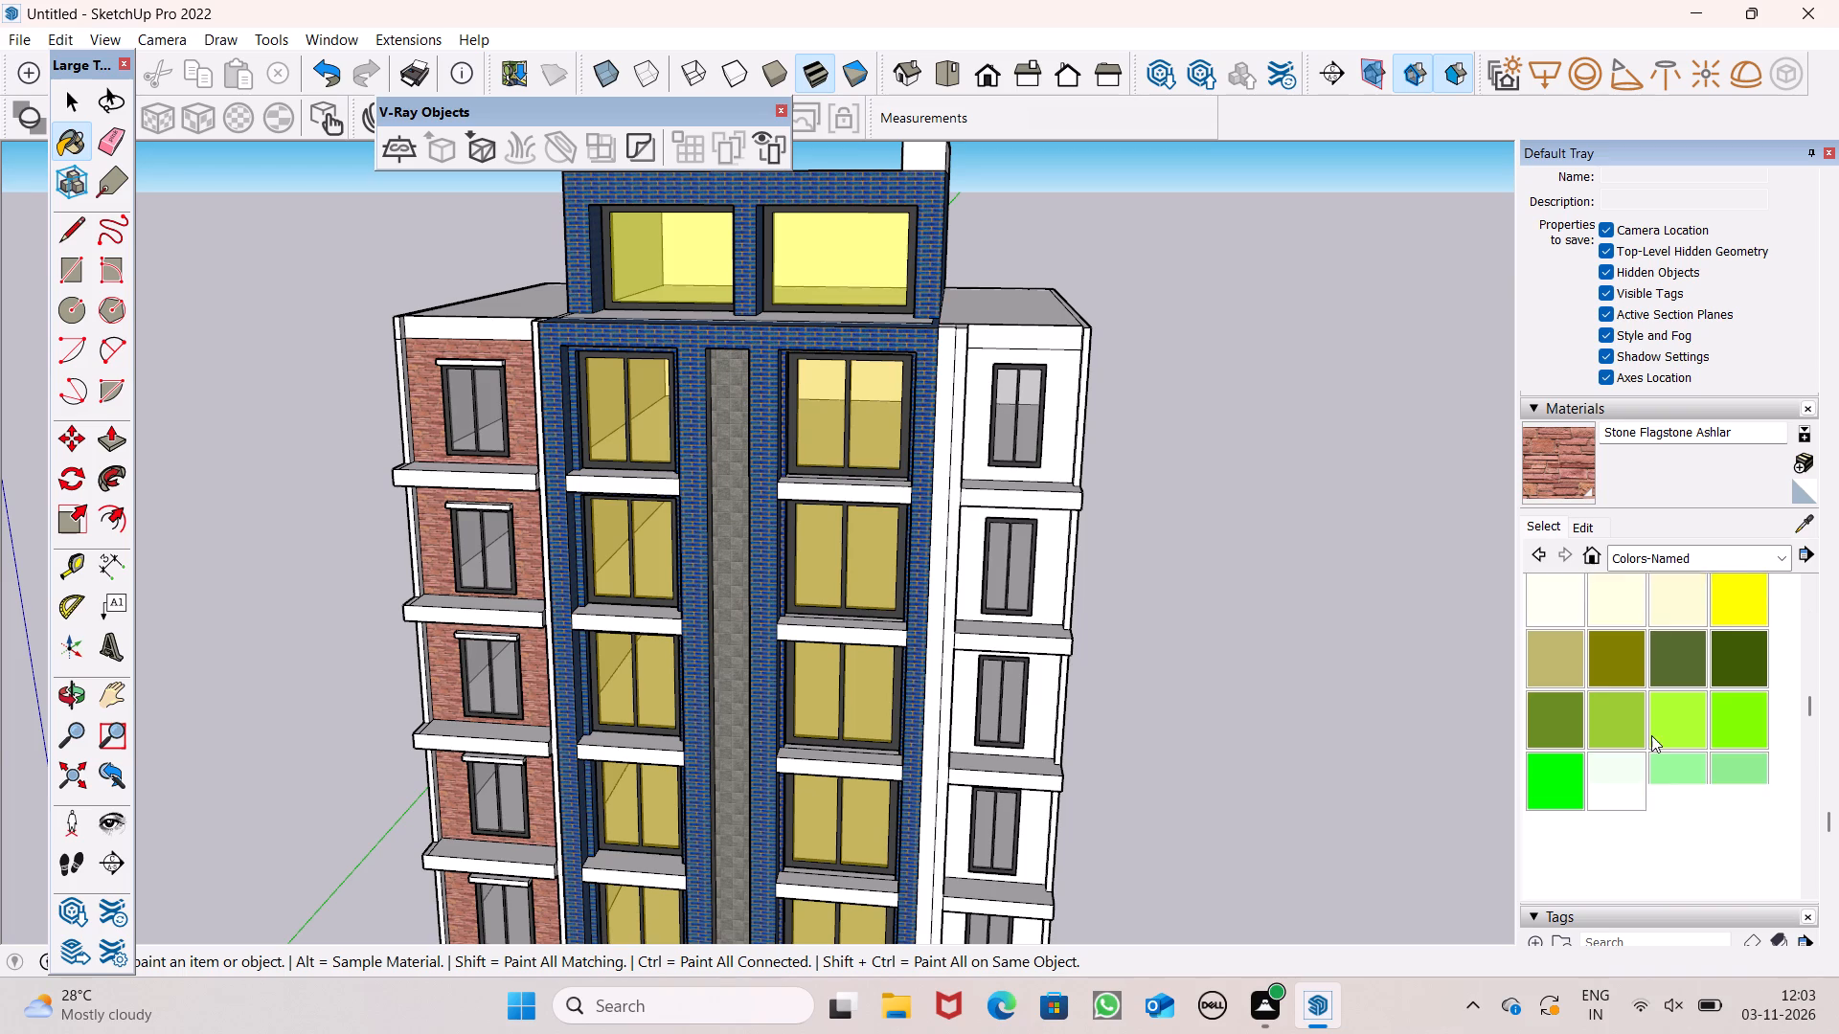
pyautogui.scroll(-7, 1651, 735)
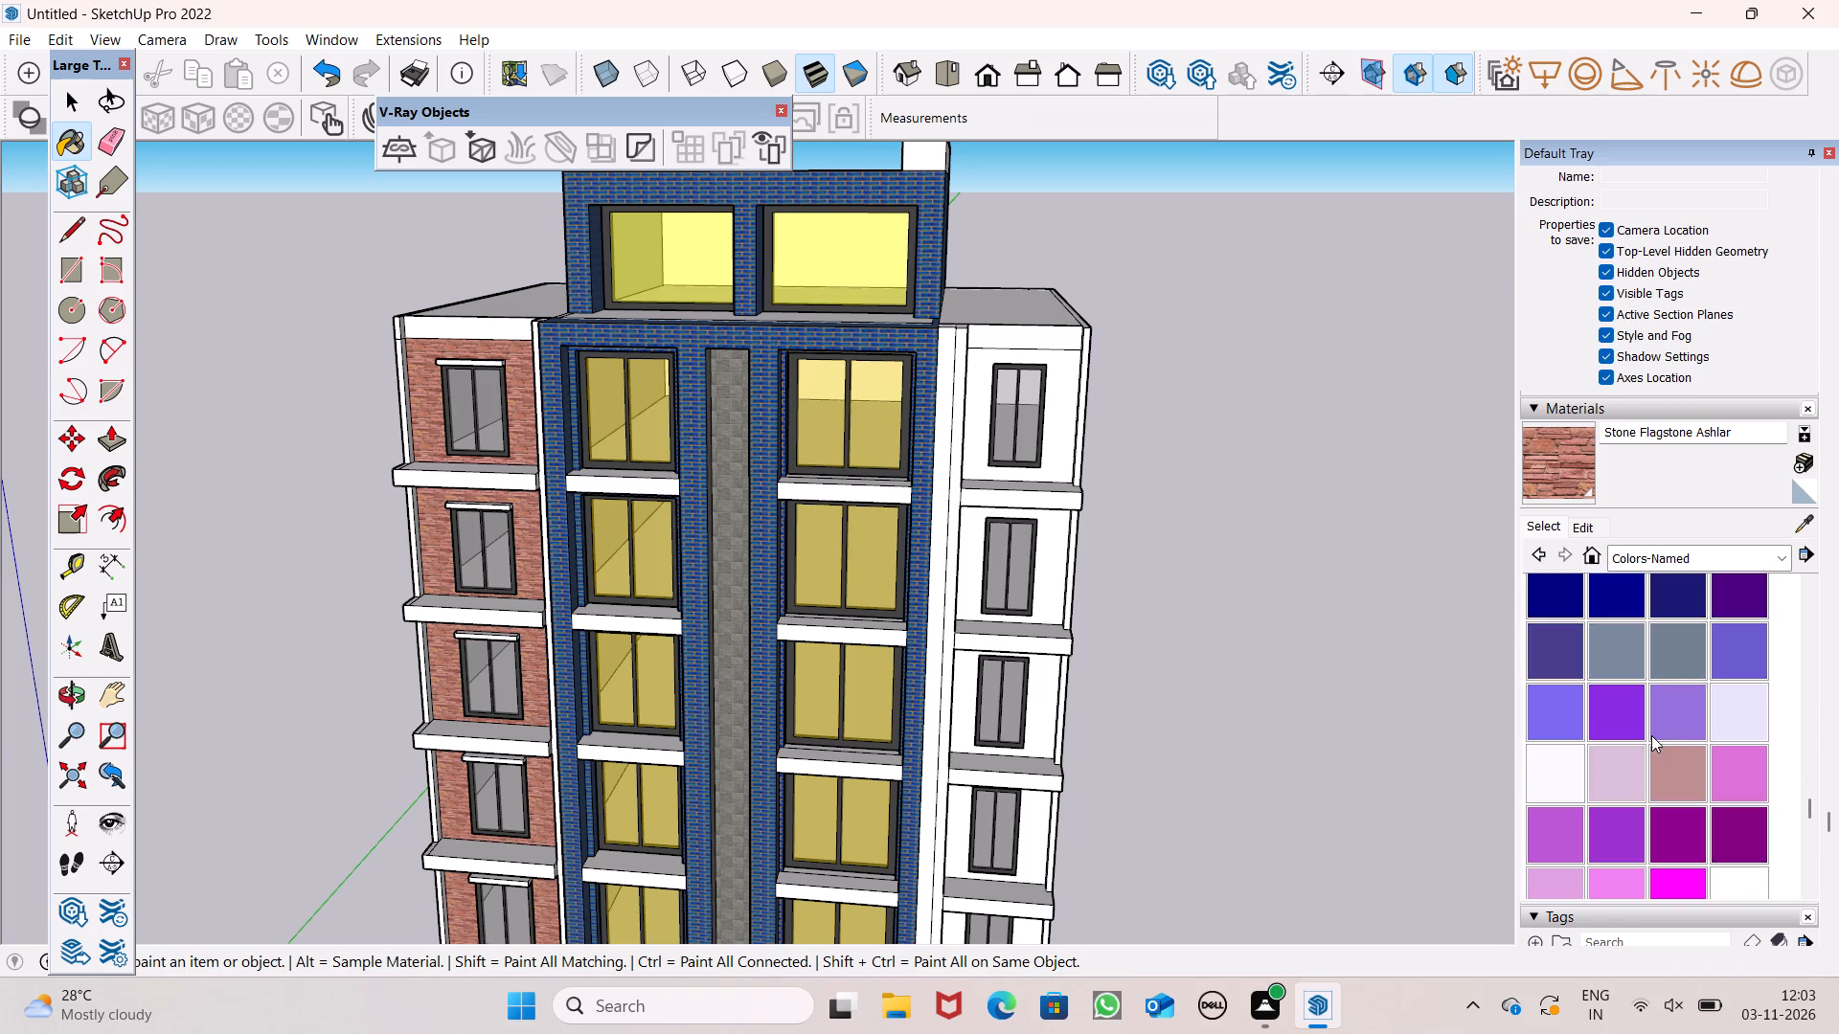
pyautogui.scroll(-2, 1651, 735)
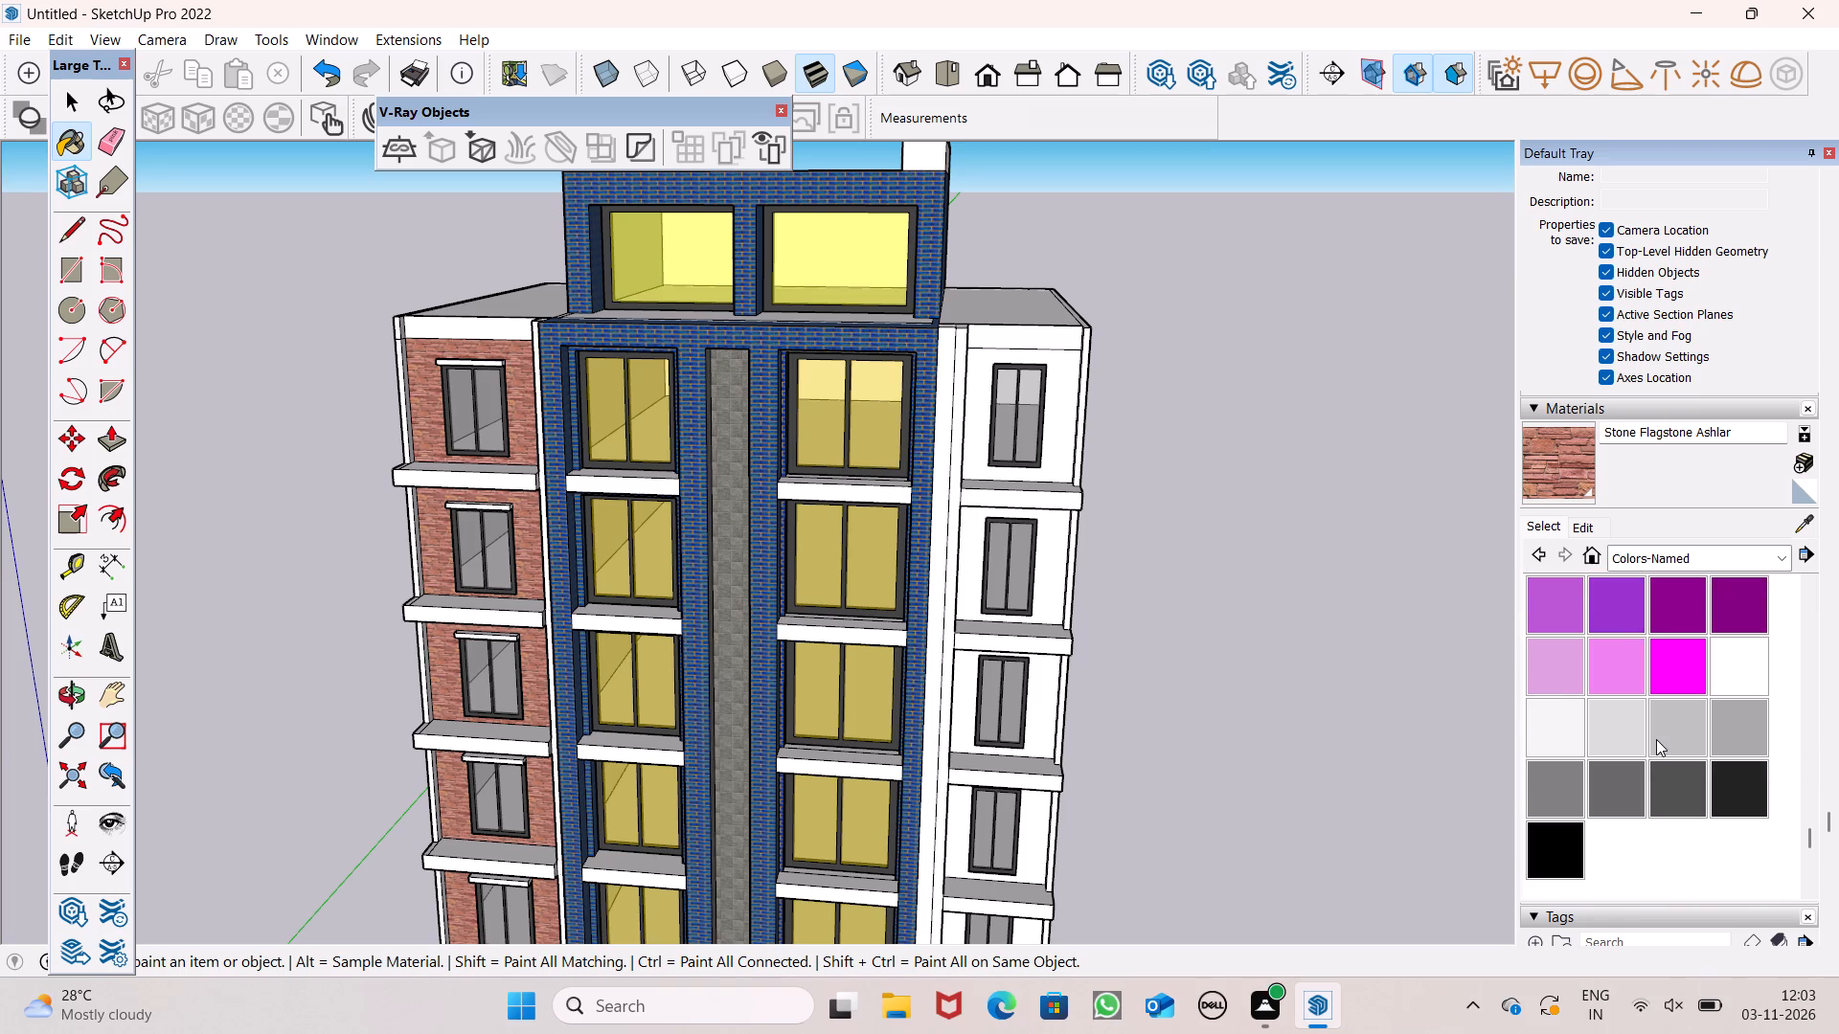
pyautogui.scroll(1, 1656, 738)
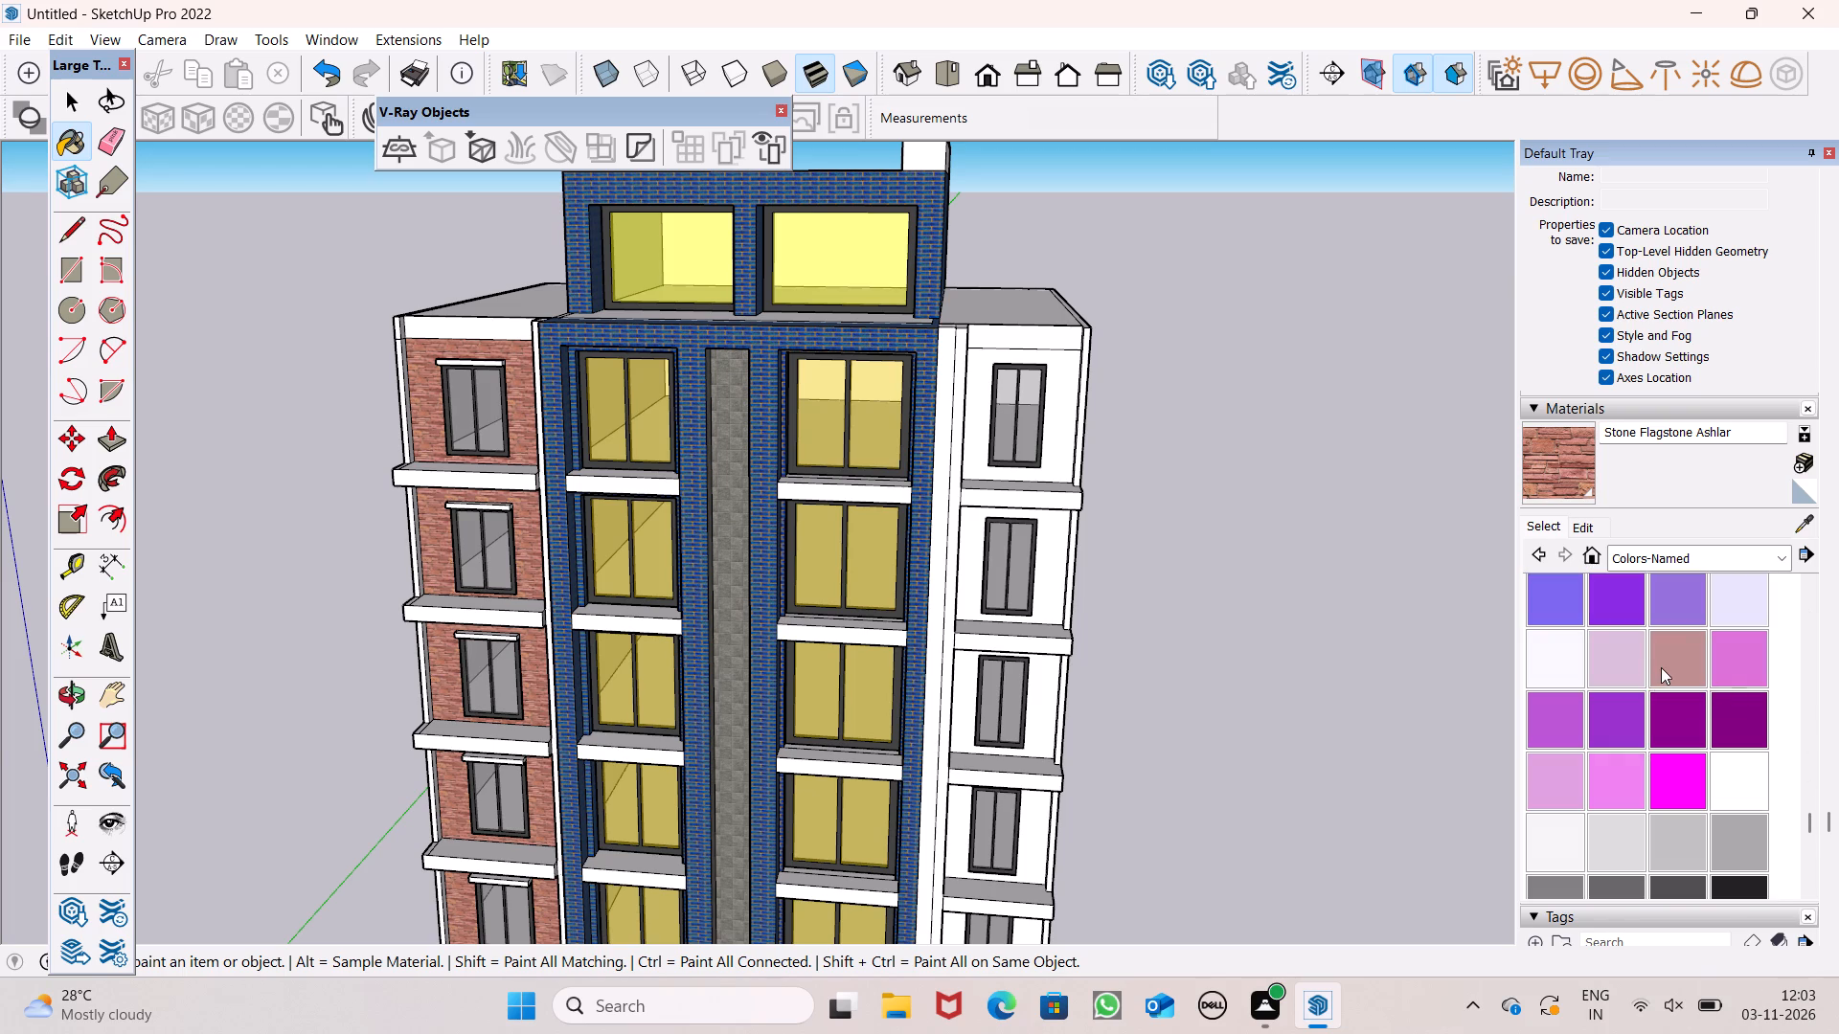
pyautogui.click(1662, 666)
pyautogui.scroll(-3, 845, 483)
pyautogui.scroll(2, 1053, 297)
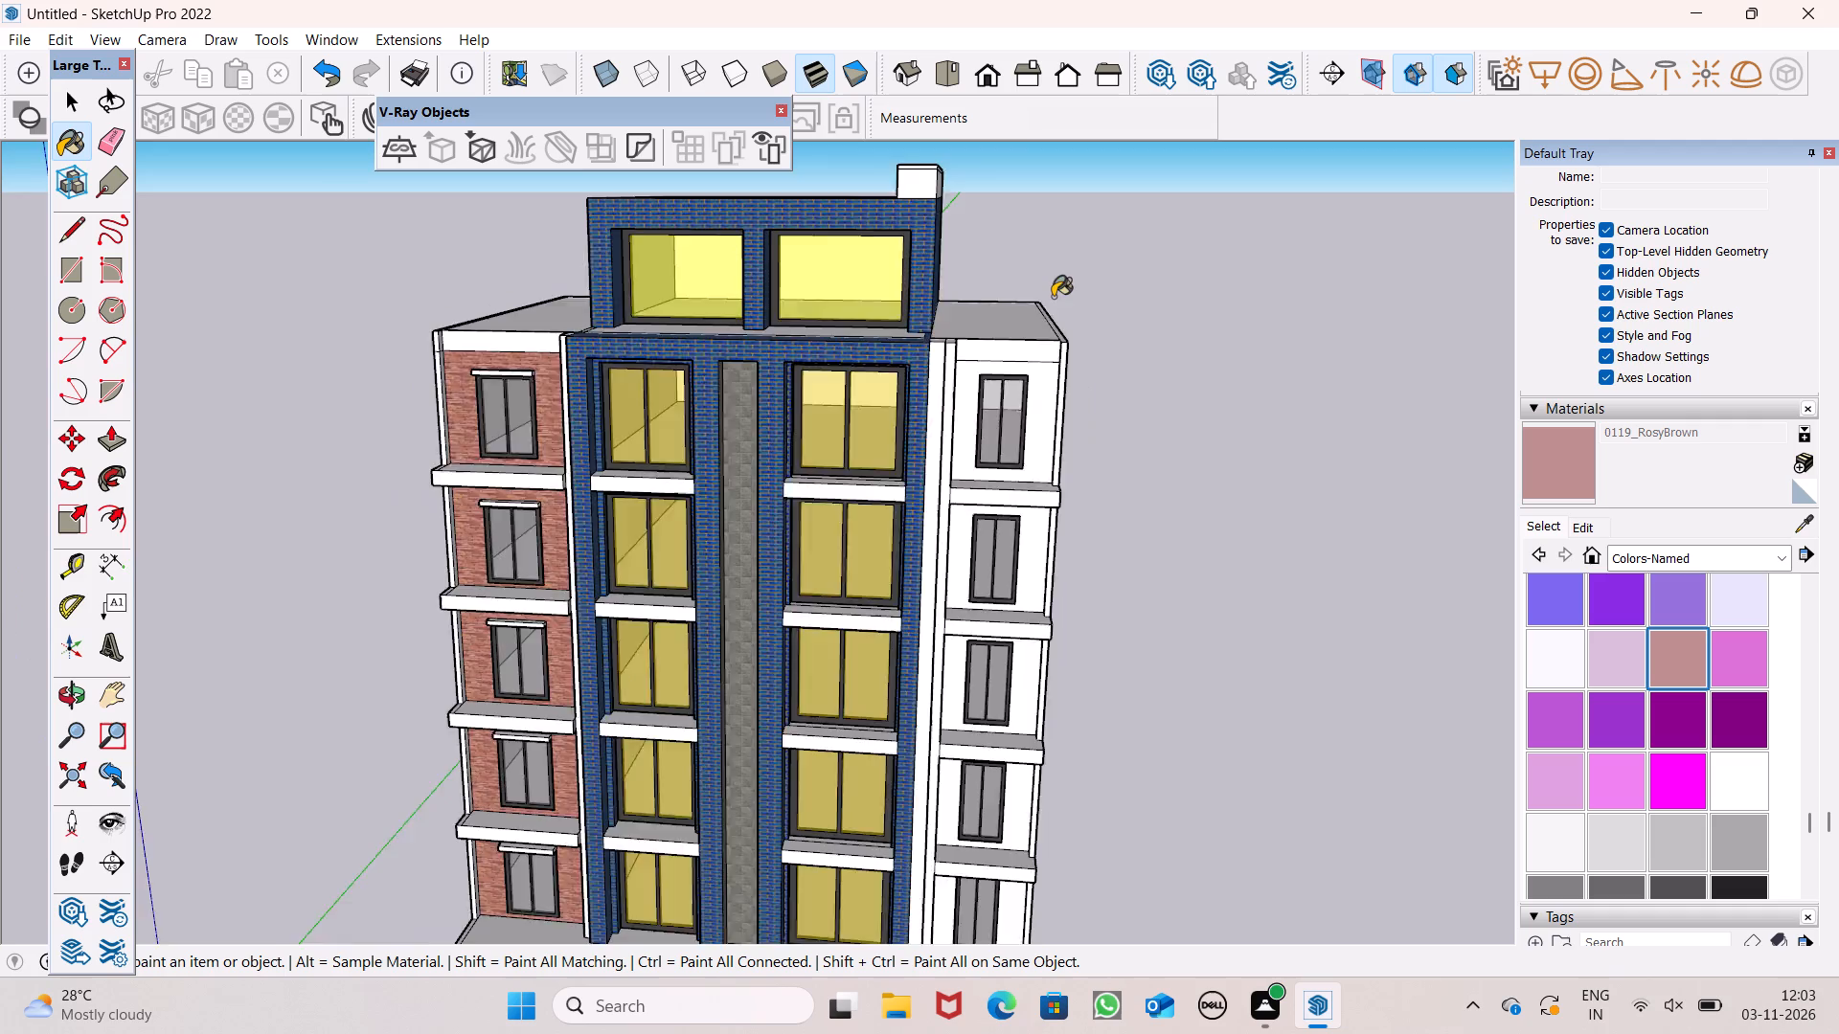
pyautogui.scroll(5, 1053, 297)
pyautogui.scroll(6, 1009, 471)
pyautogui.click(1009, 471)
pyautogui.click(982, 395)
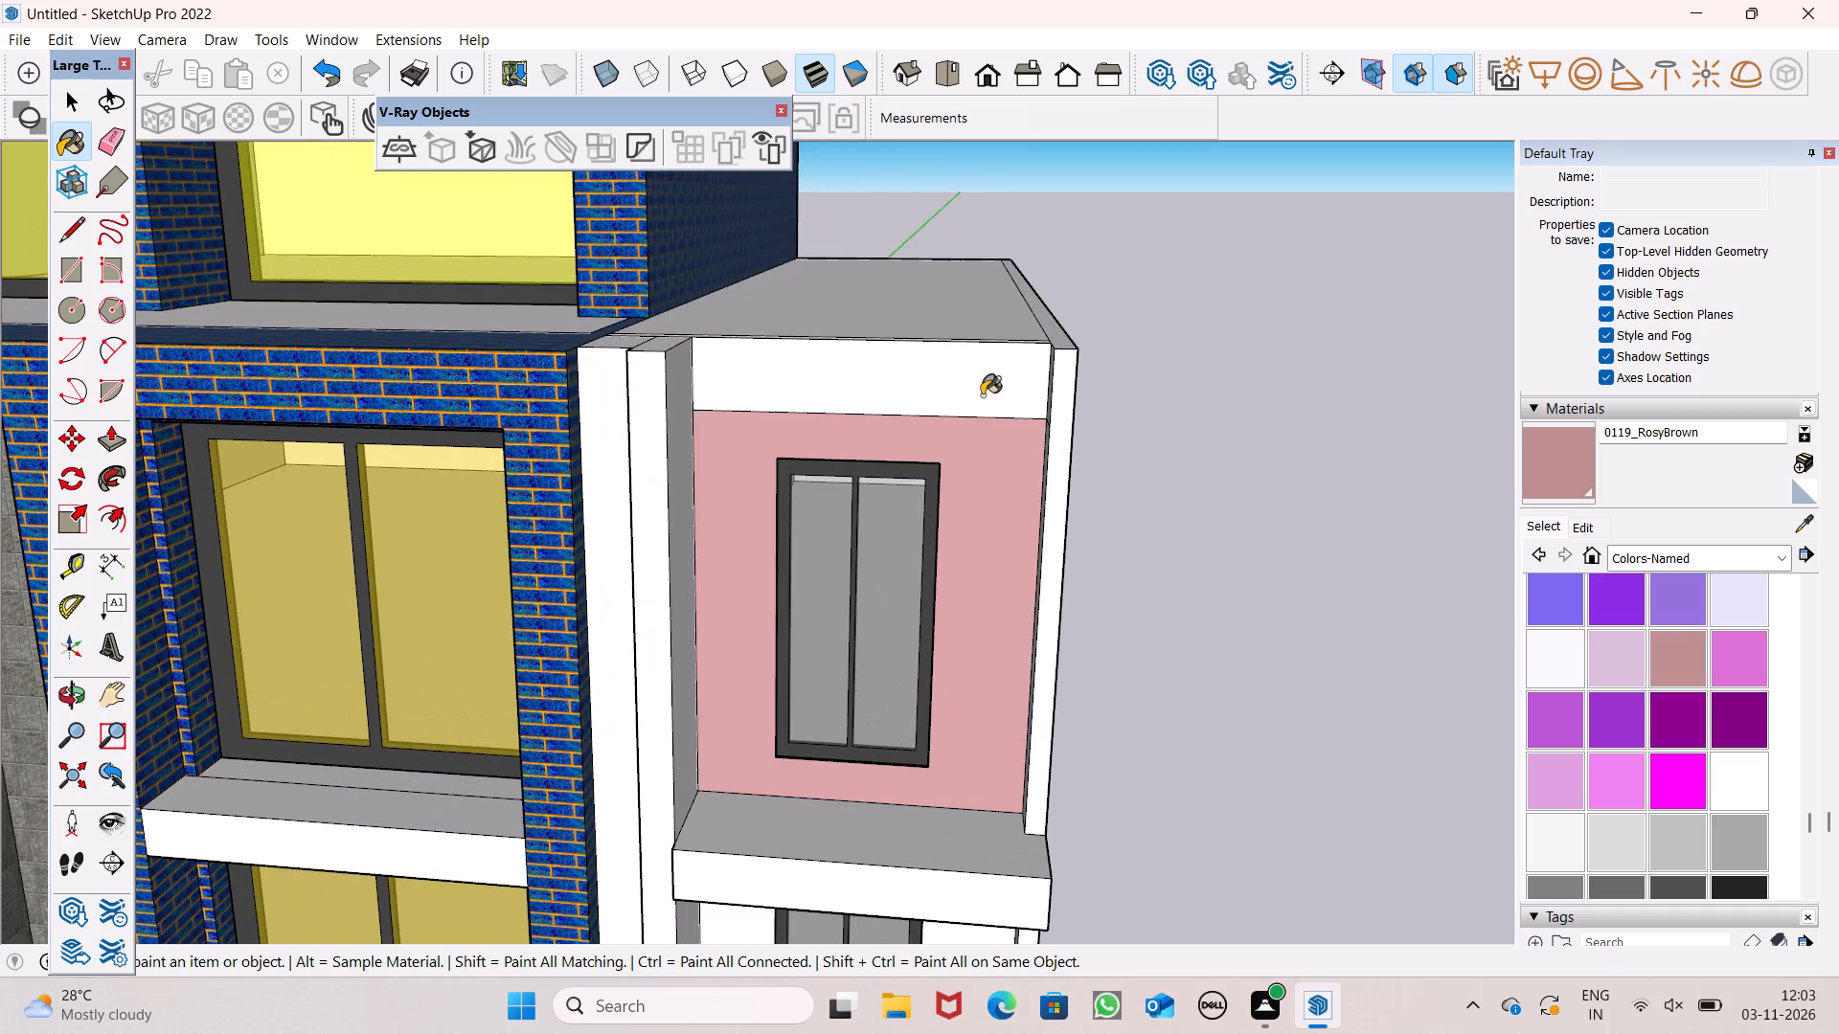
# Paint the right wing's tall stepped pier beside the blue brick, including its top sections and side faces, with 0119_RosyBrown.
pyautogui.scroll(-6, 986, 397)
pyautogui.moveTo(986, 477); pyautogui.dragTo(736, 596, button='middle')
pyautogui.scroll(1, 776, 586)
pyautogui.scroll(4, 598, 591)
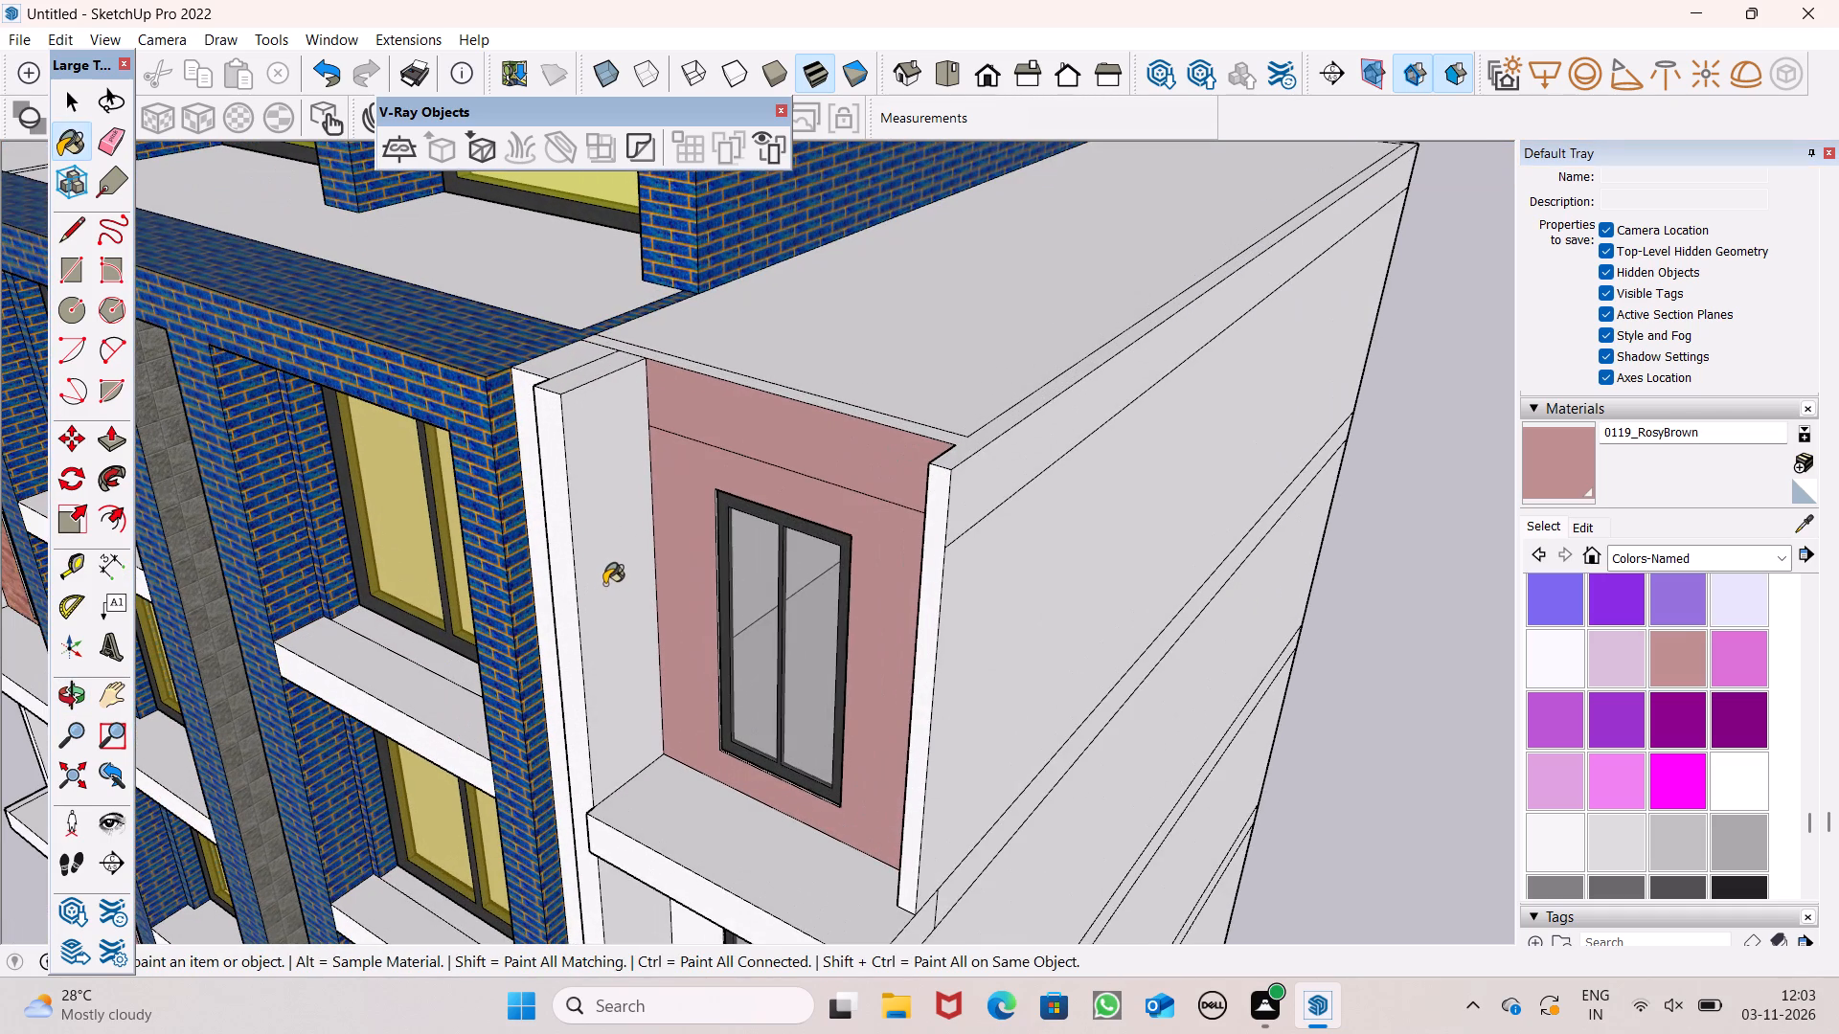
pyautogui.click(604, 584)
pyautogui.scroll(-7, 948, 441)
pyautogui.moveTo(745, 483); pyautogui.dragTo(1028, 596, button='middle')
pyautogui.scroll(5, 968, 546)
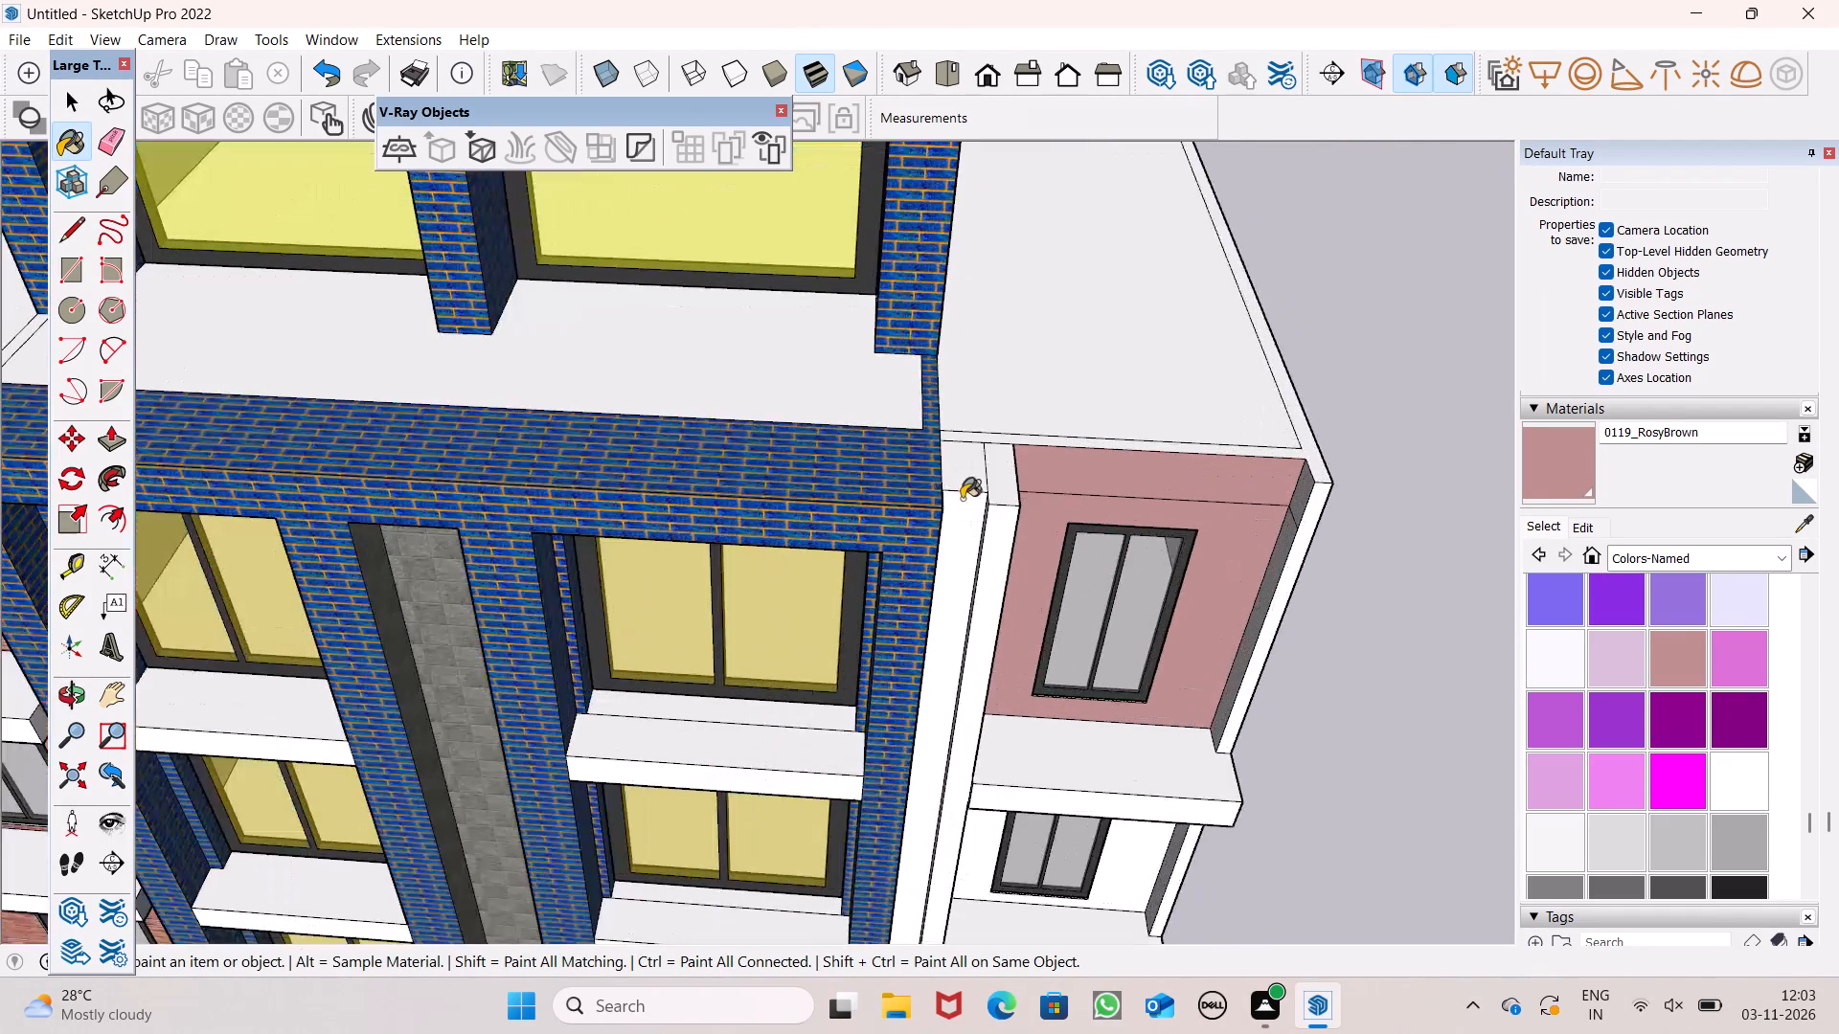
pyautogui.click(964, 487)
pyautogui.click(968, 506)
pyautogui.click(999, 486)
pyautogui.click(999, 536)
pyautogui.moveTo(1043, 610); pyautogui.dragTo(1078, 577, button='middle')
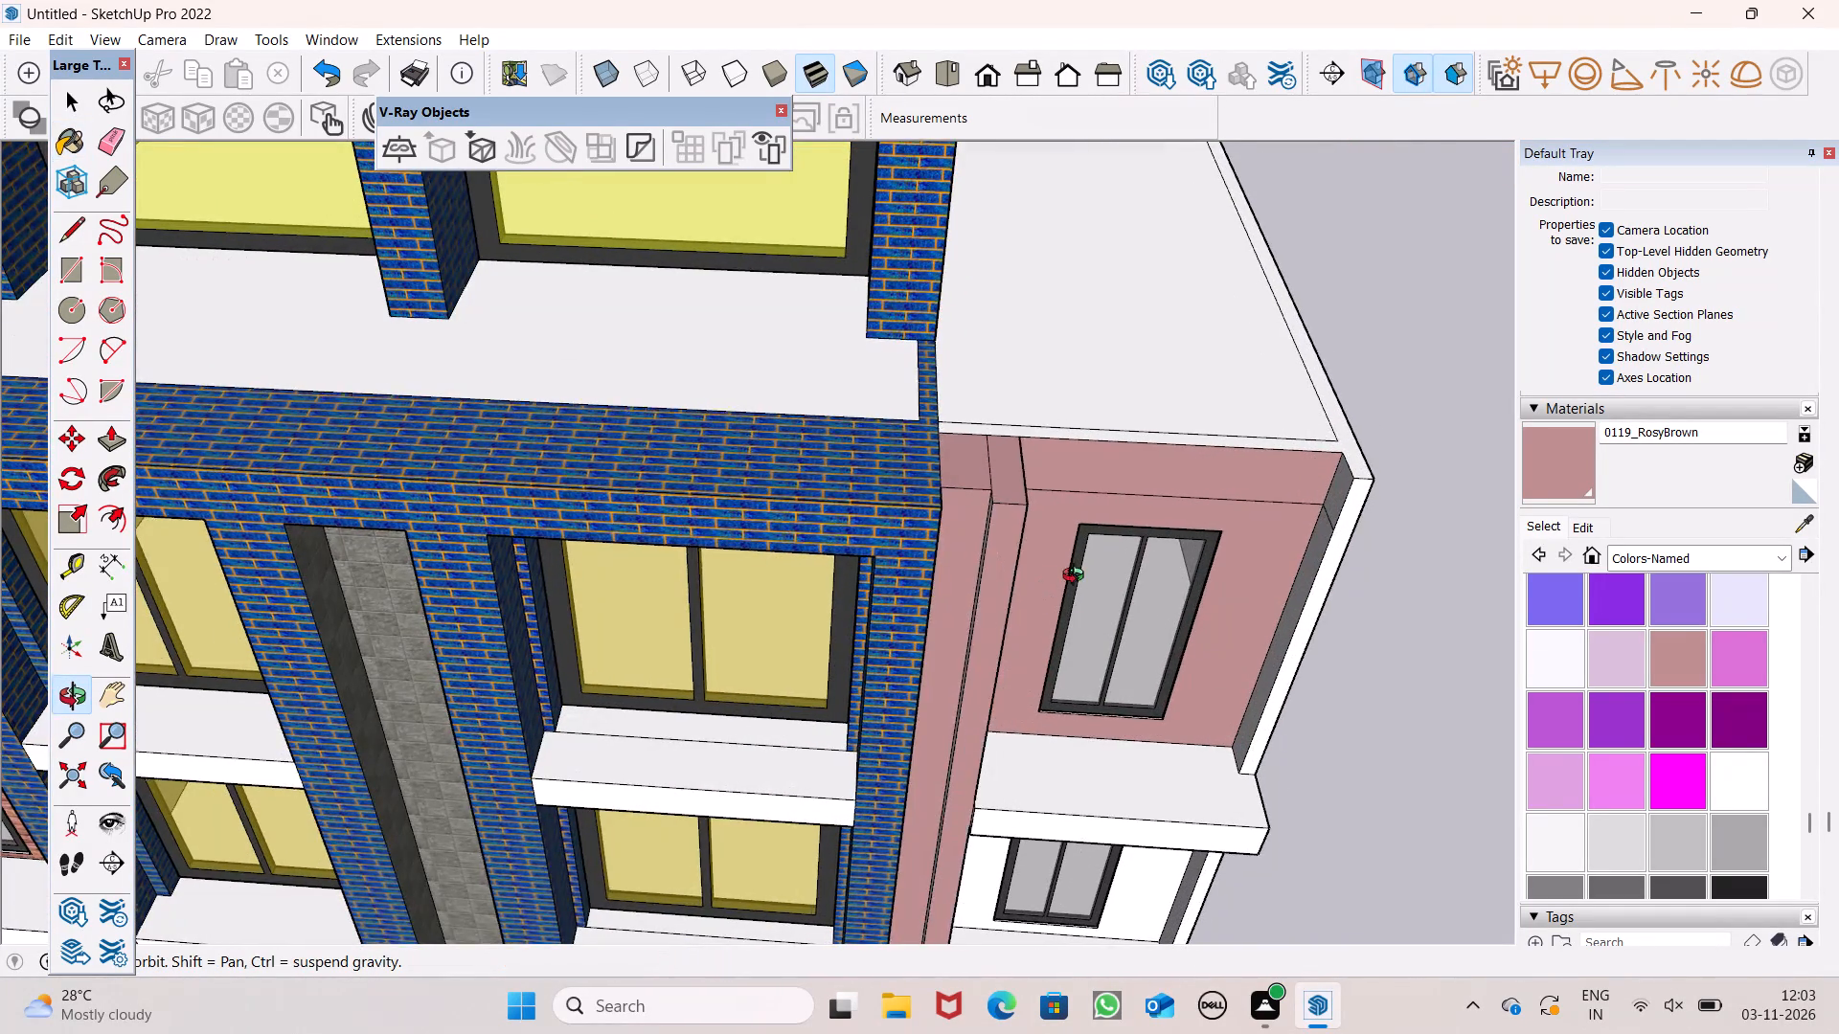
pyautogui.moveTo(1078, 577); pyautogui.dragTo(1294, 477, button='middle')
pyautogui.scroll(5, 1109, 520)
pyautogui.click(1080, 495)
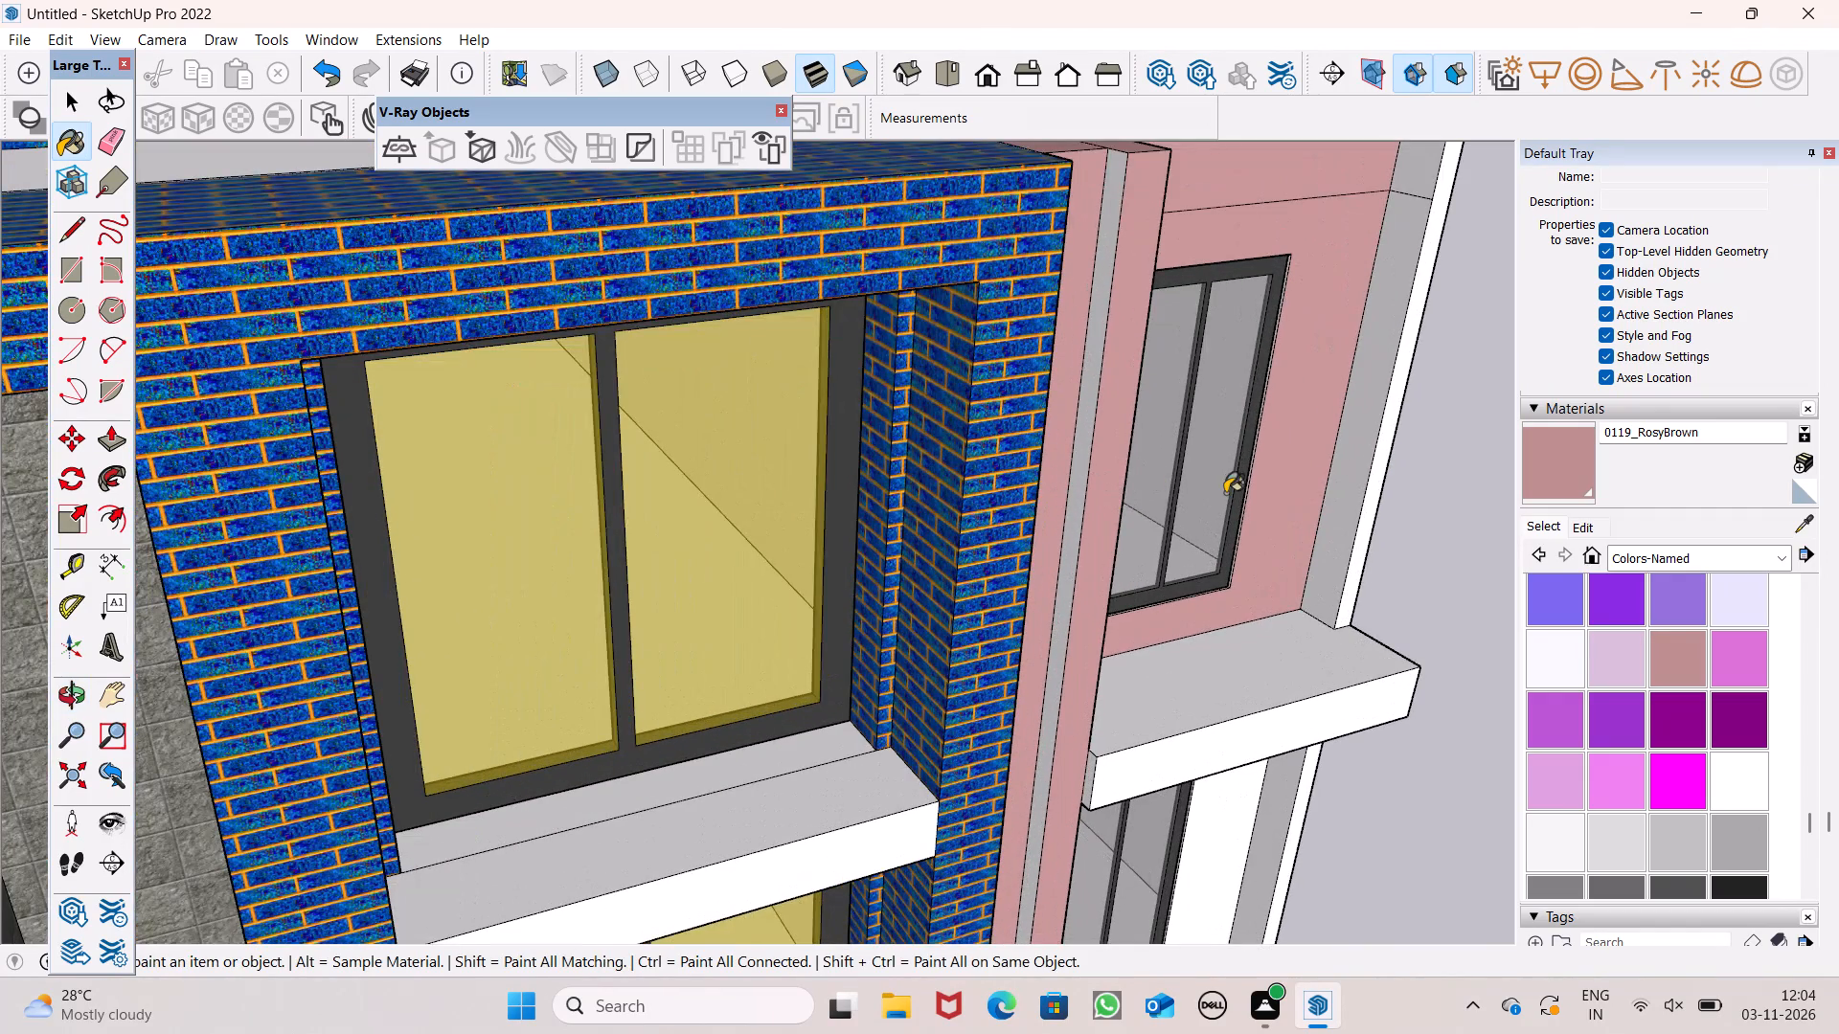
# Paint the wall around the right wing's second window from the top and the adjoining pier side face with 0119_RosyBrown.
pyautogui.scroll(1, 1225, 493)
pyautogui.moveTo(1225, 493); pyautogui.dragTo(581, 678, button='middle')
pyautogui.scroll(-11, 1015, 503)
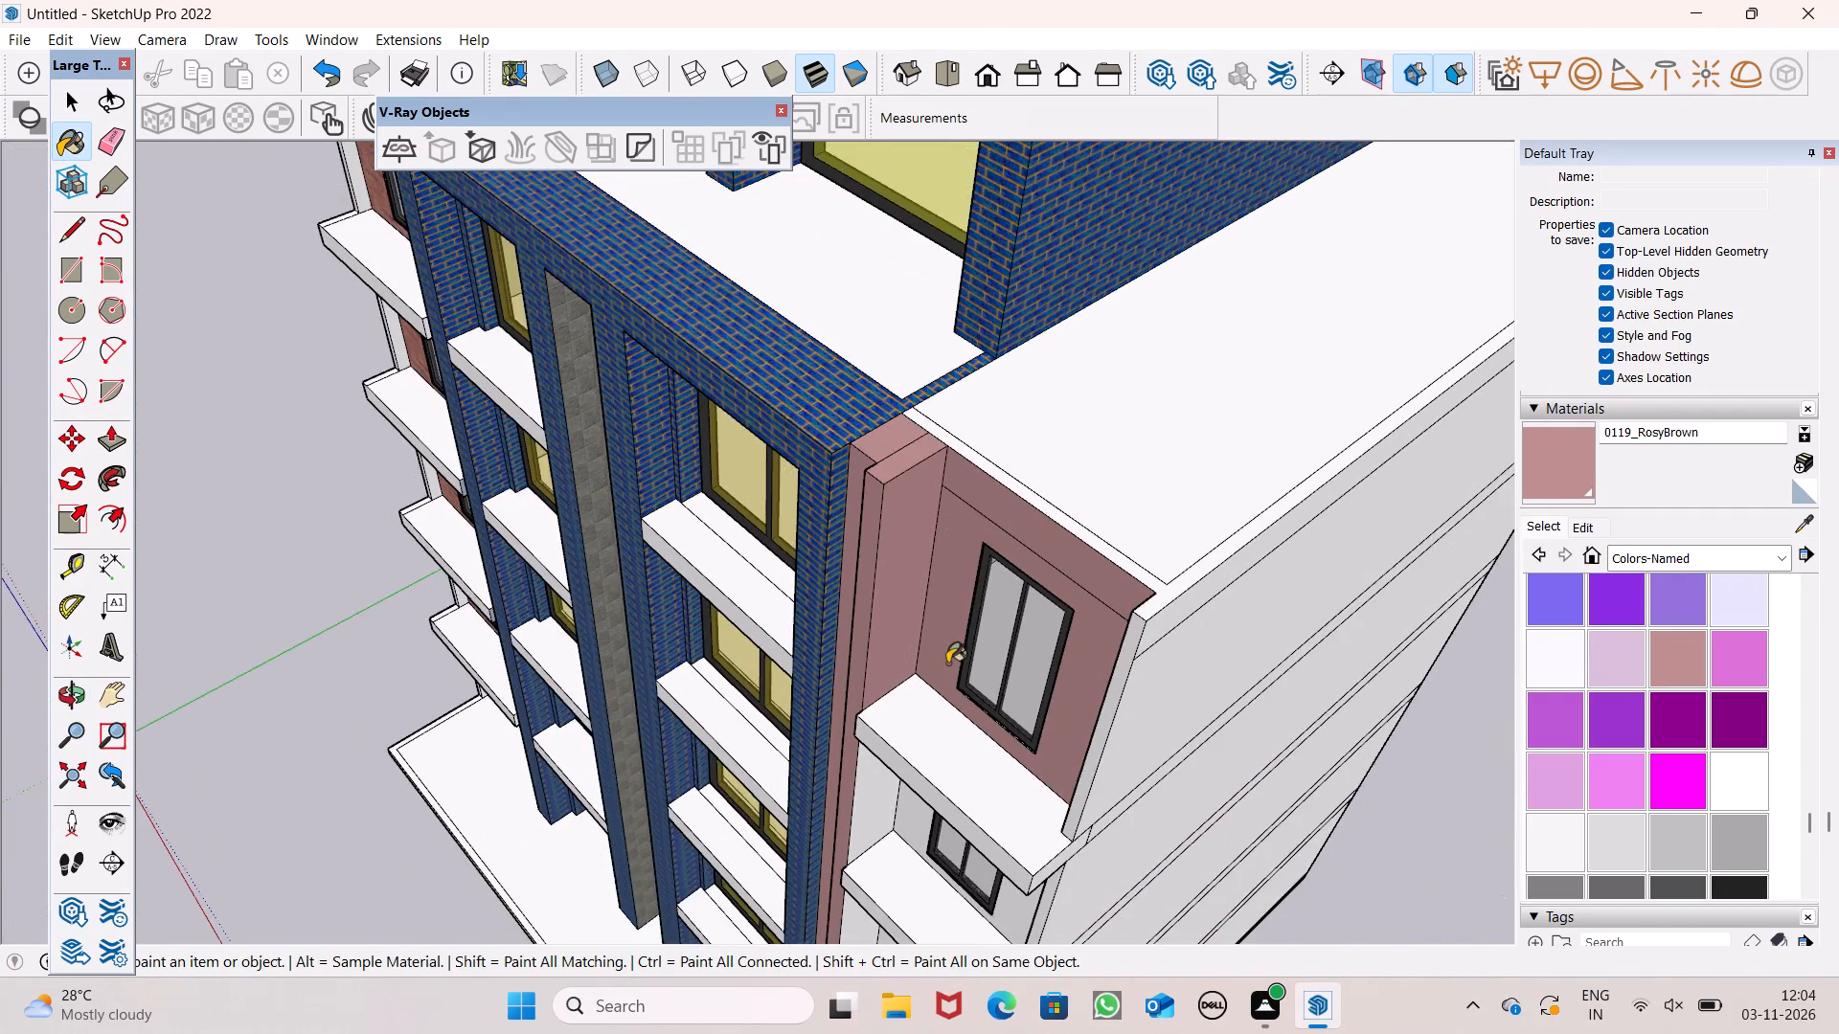
pyautogui.moveTo(947, 663); pyautogui.dragTo(1206, 352, button='middle')
pyautogui.scroll(1, 1206, 352)
pyautogui.scroll(5, 1129, 474)
pyautogui.click(1055, 481)
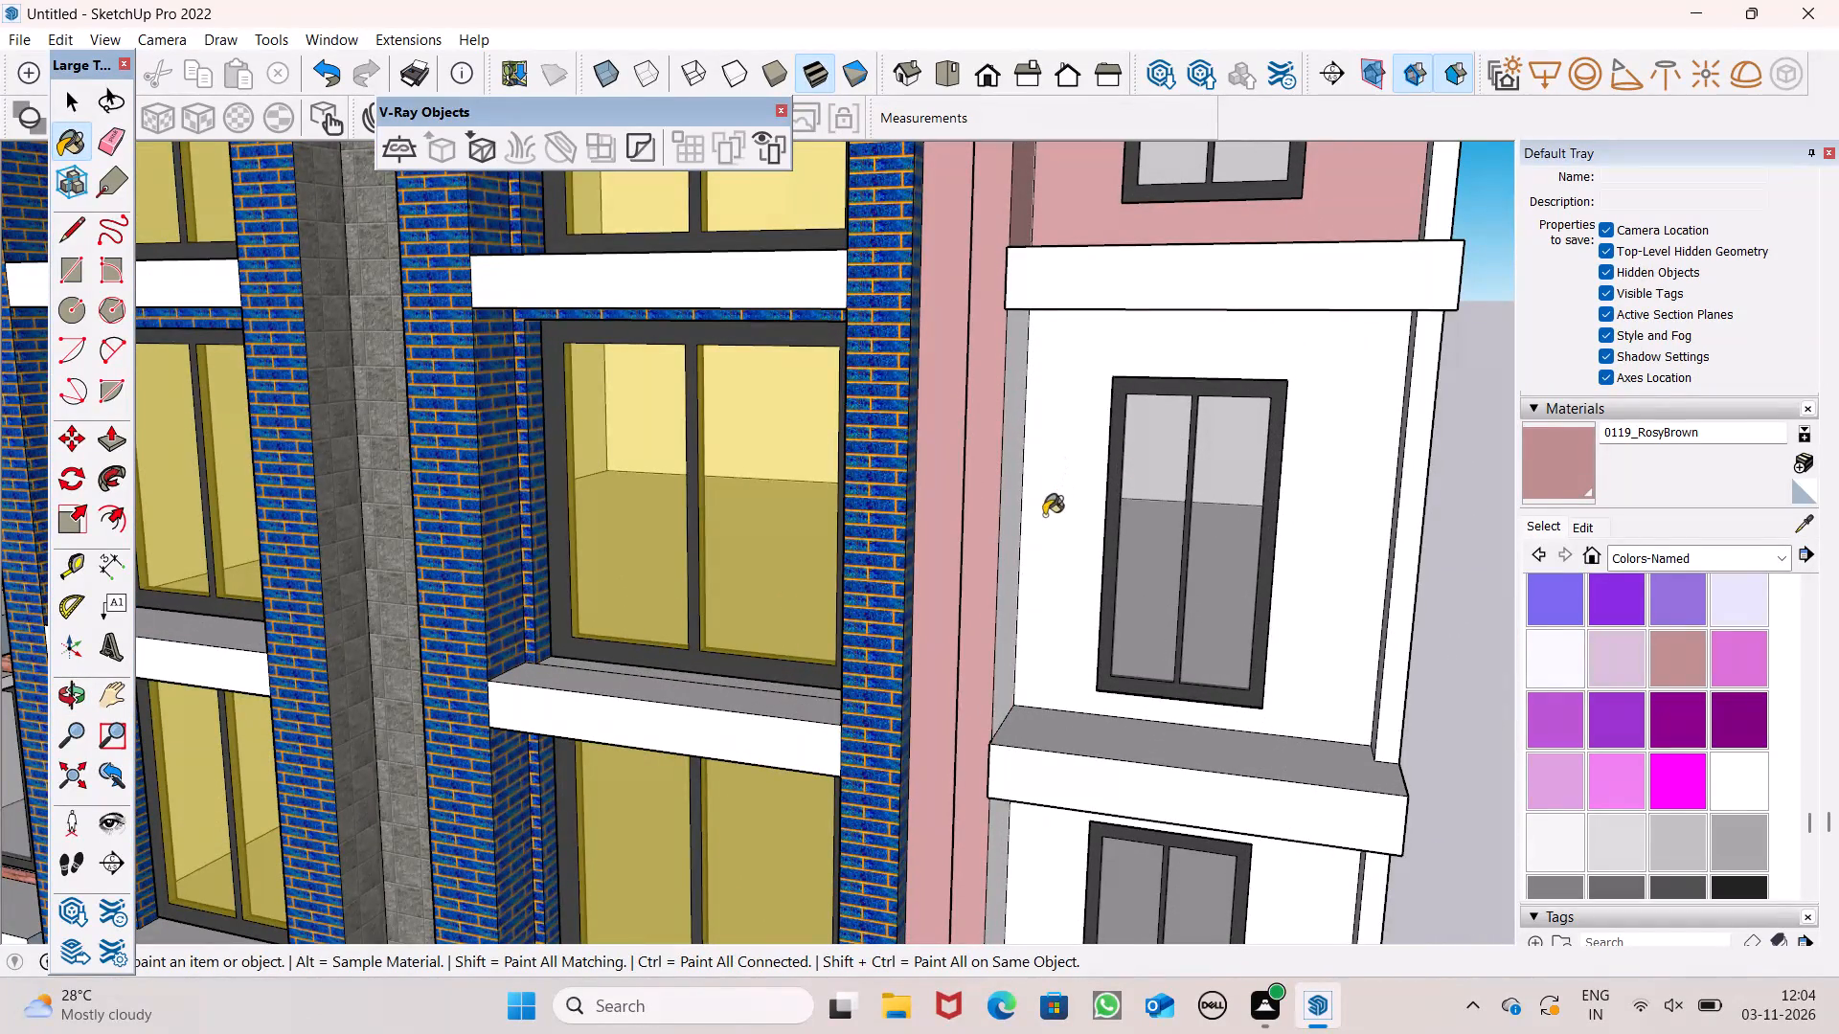
pyautogui.click(1019, 528)
pyautogui.click(1001, 525)
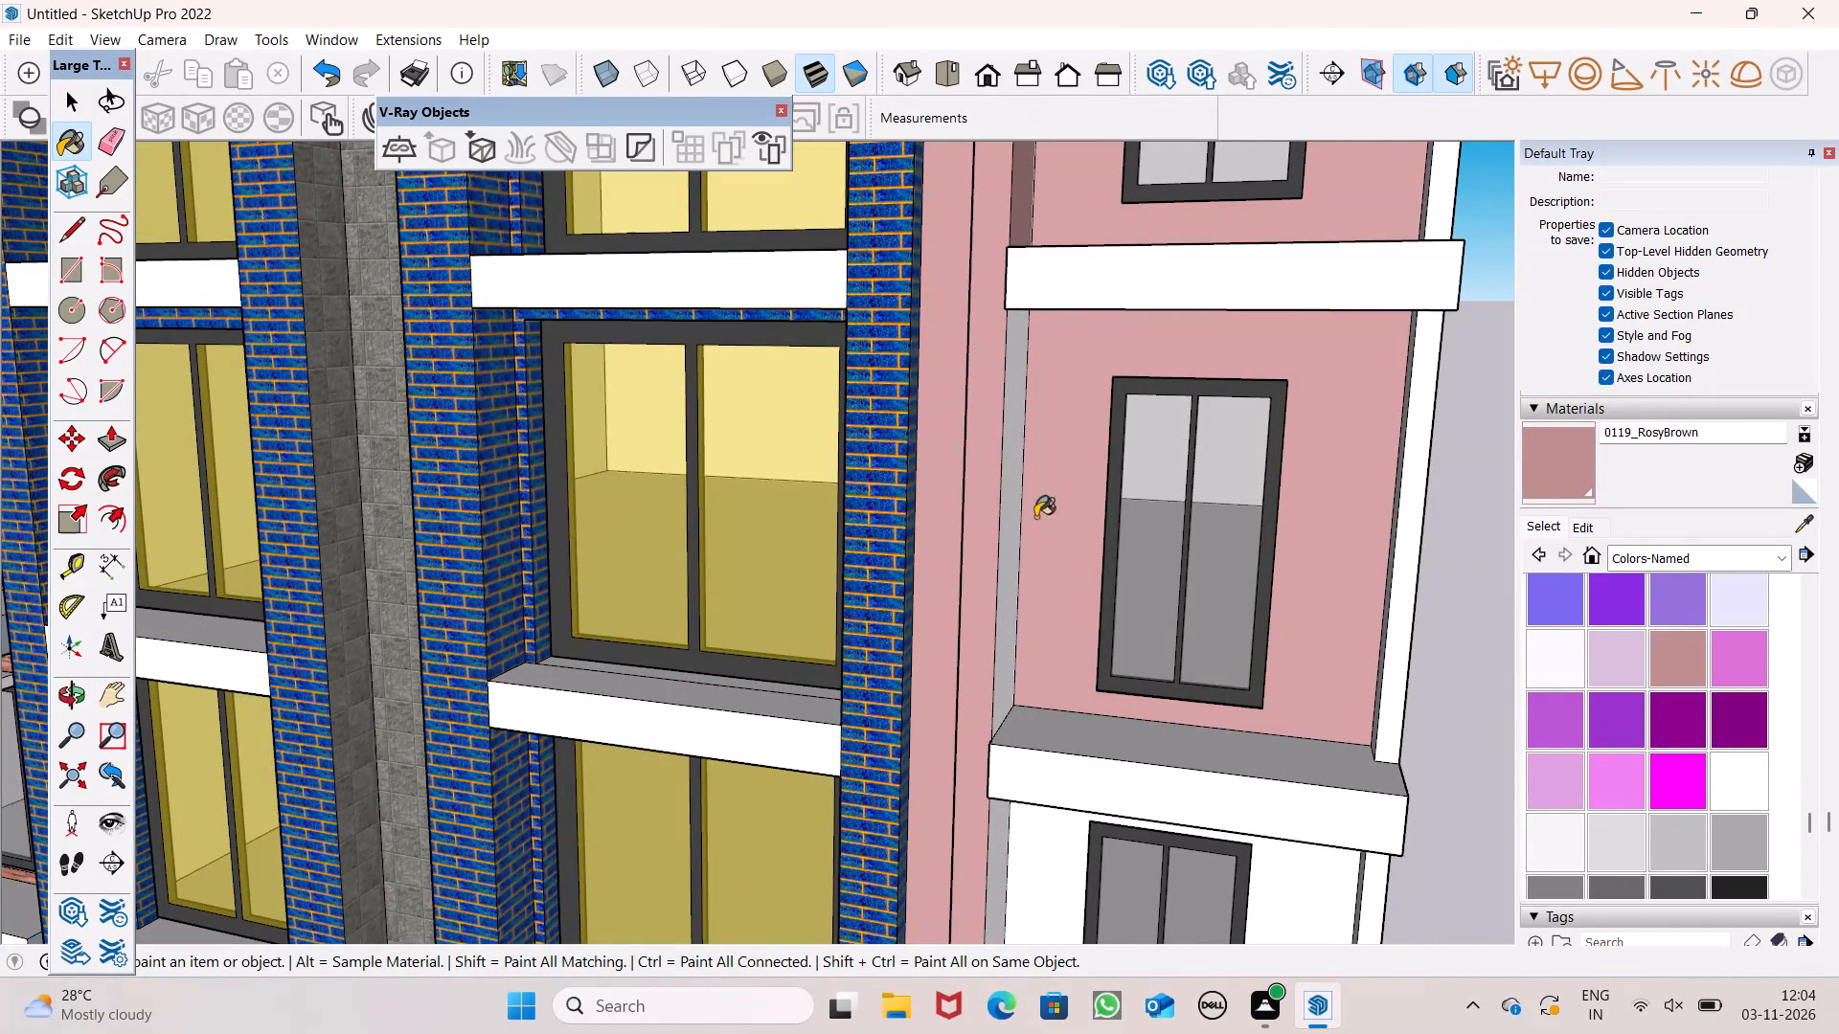
pyautogui.click(1007, 525)
pyautogui.moveTo(1139, 506); pyautogui.dragTo(809, 512, button='middle')
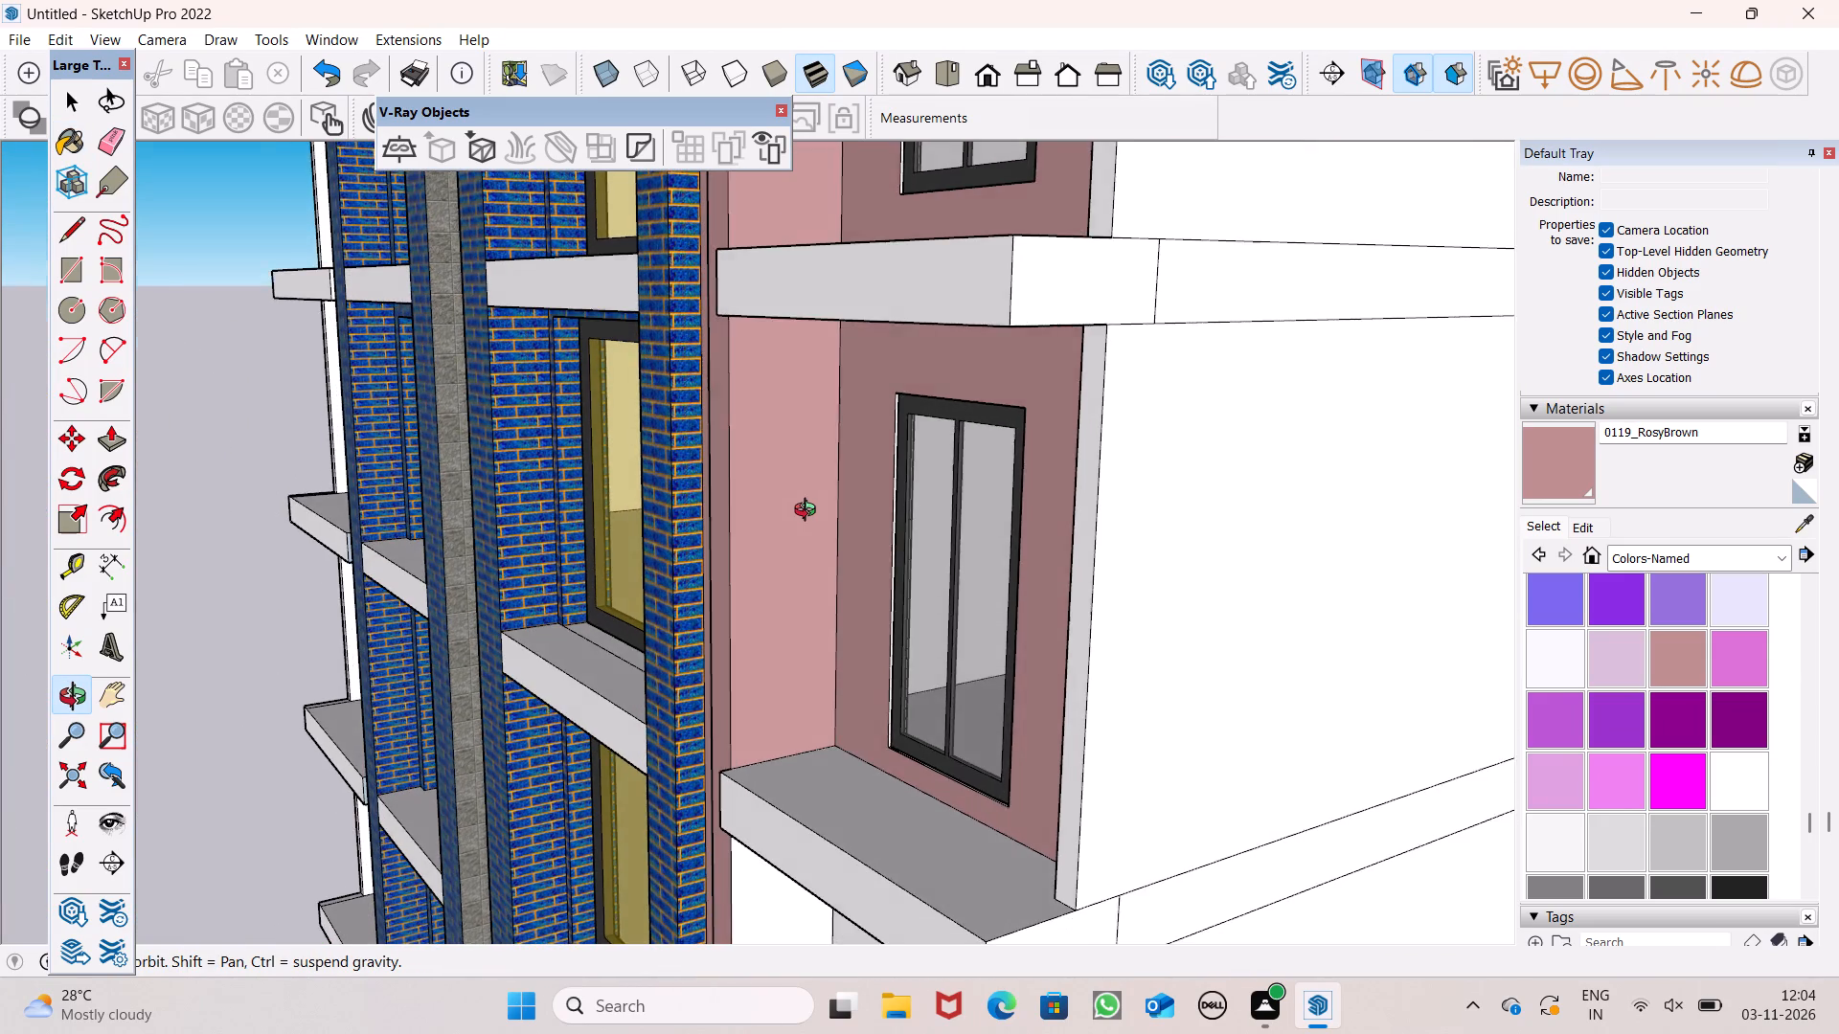
# Paint the wall around the right wing's third window from the top and the adjoining pier side face with 0119_RosyBrown.
pyautogui.moveTo(809, 512); pyautogui.dragTo(1047, 407, button='middle')
pyautogui.scroll(1, 1064, 404)
pyautogui.scroll(-11, 1066, 401)
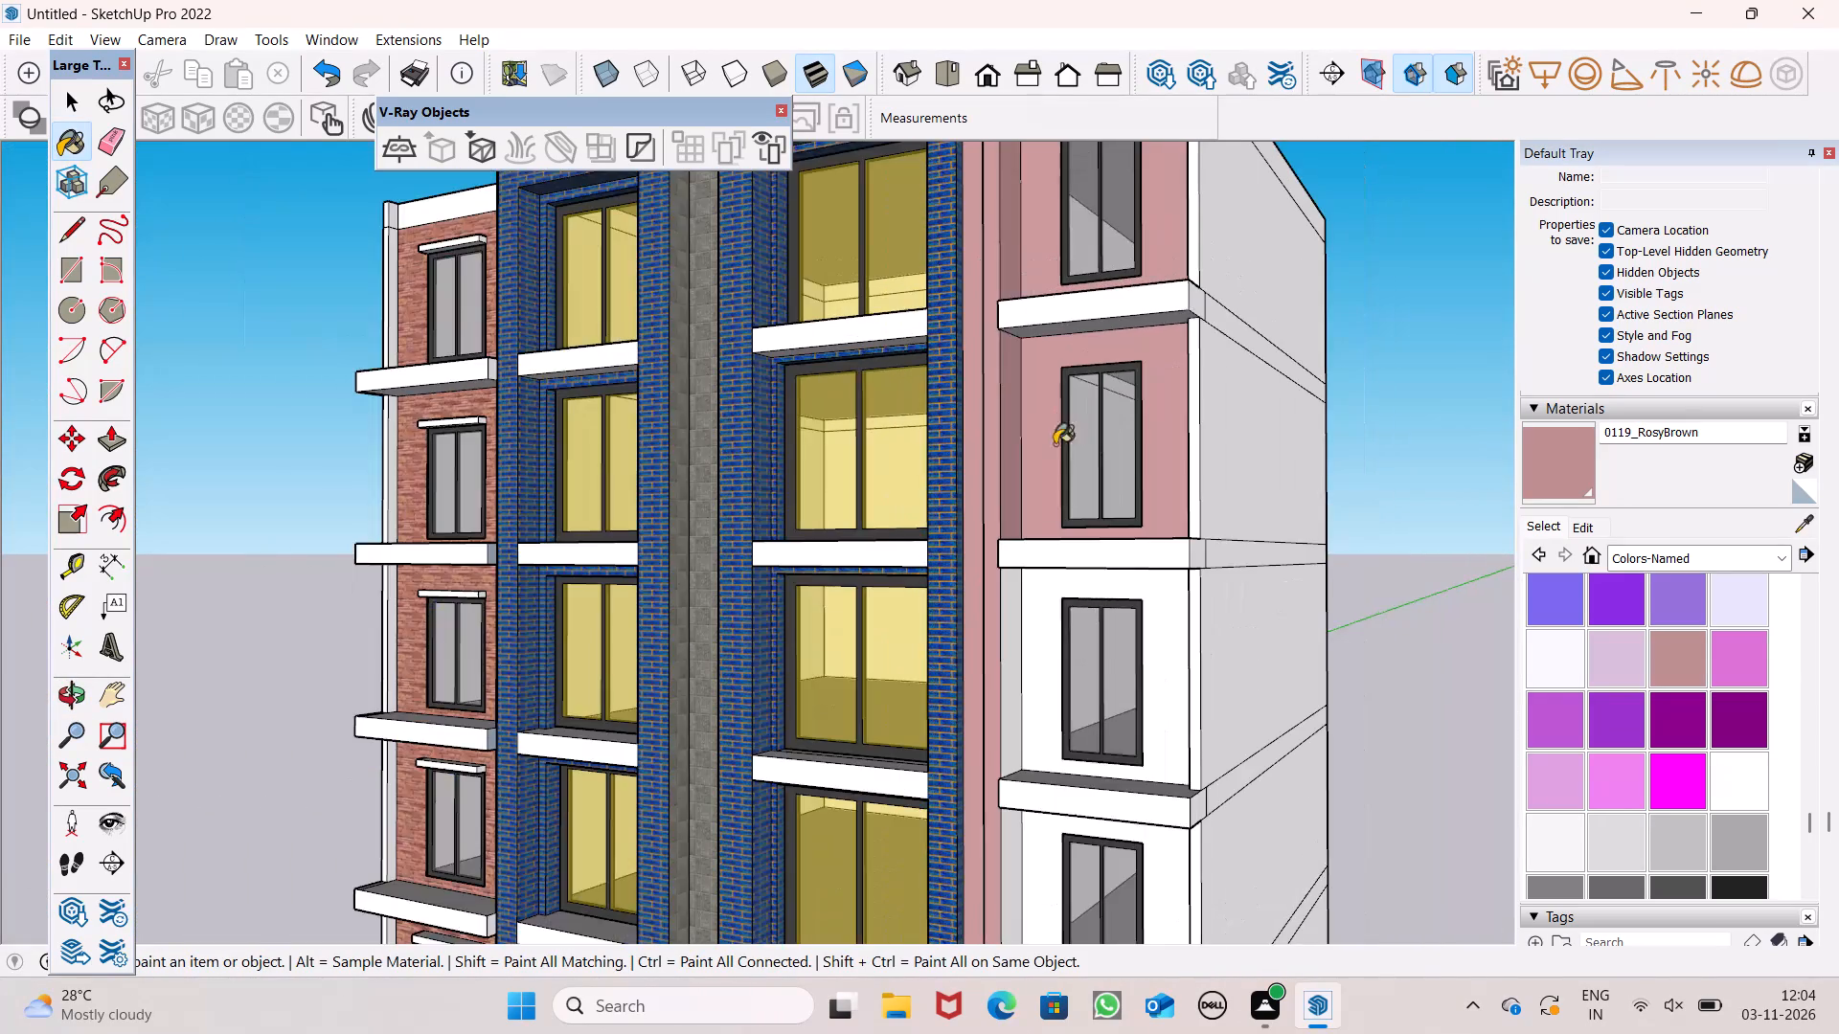
pyautogui.scroll(4, 1028, 667)
pyautogui.click(1010, 647)
pyautogui.click(1060, 572)
# Paint the wall around the right wing's fourth window from the top and its adjoining pier side face with 0119_RosyBrown.
pyautogui.moveTo(1032, 600); pyautogui.dragTo(1364, 501, button='middle')
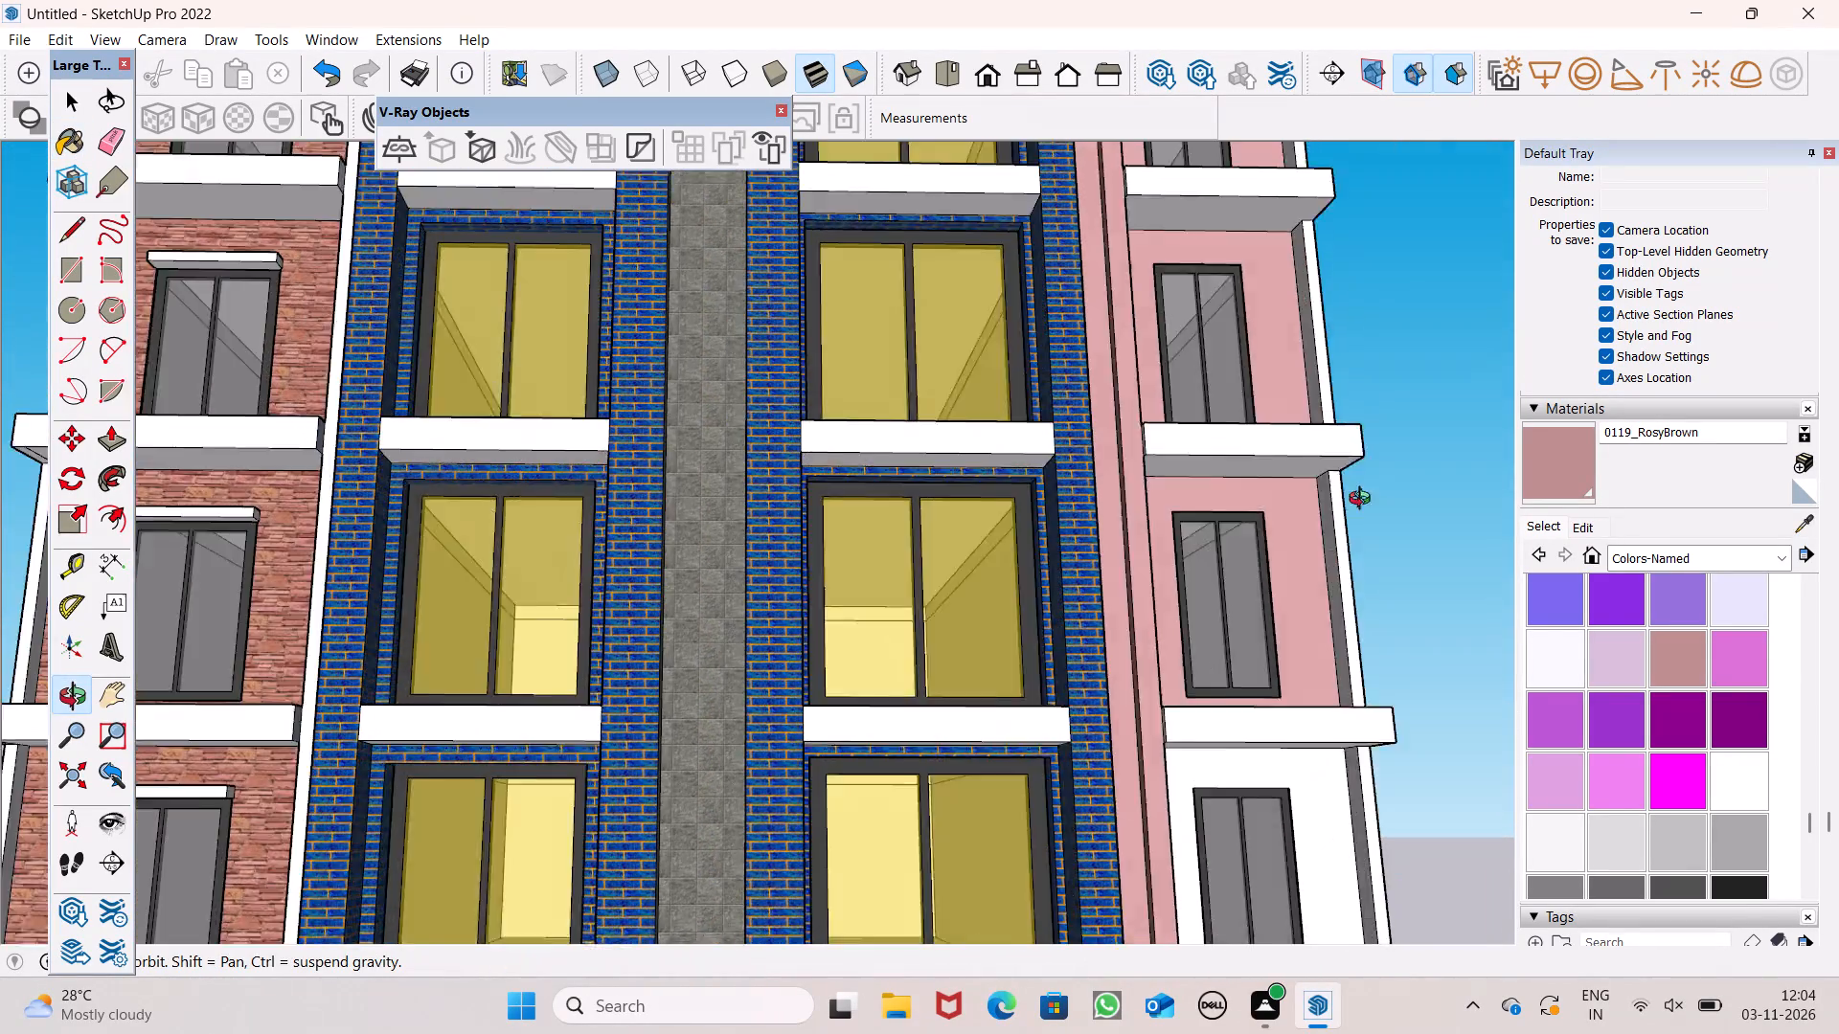
pyautogui.moveTo(1364, 501); pyautogui.dragTo(1180, 697, button='middle')
pyautogui.scroll(1, 1200, 701)
pyautogui.scroll(-3, 962, 418)
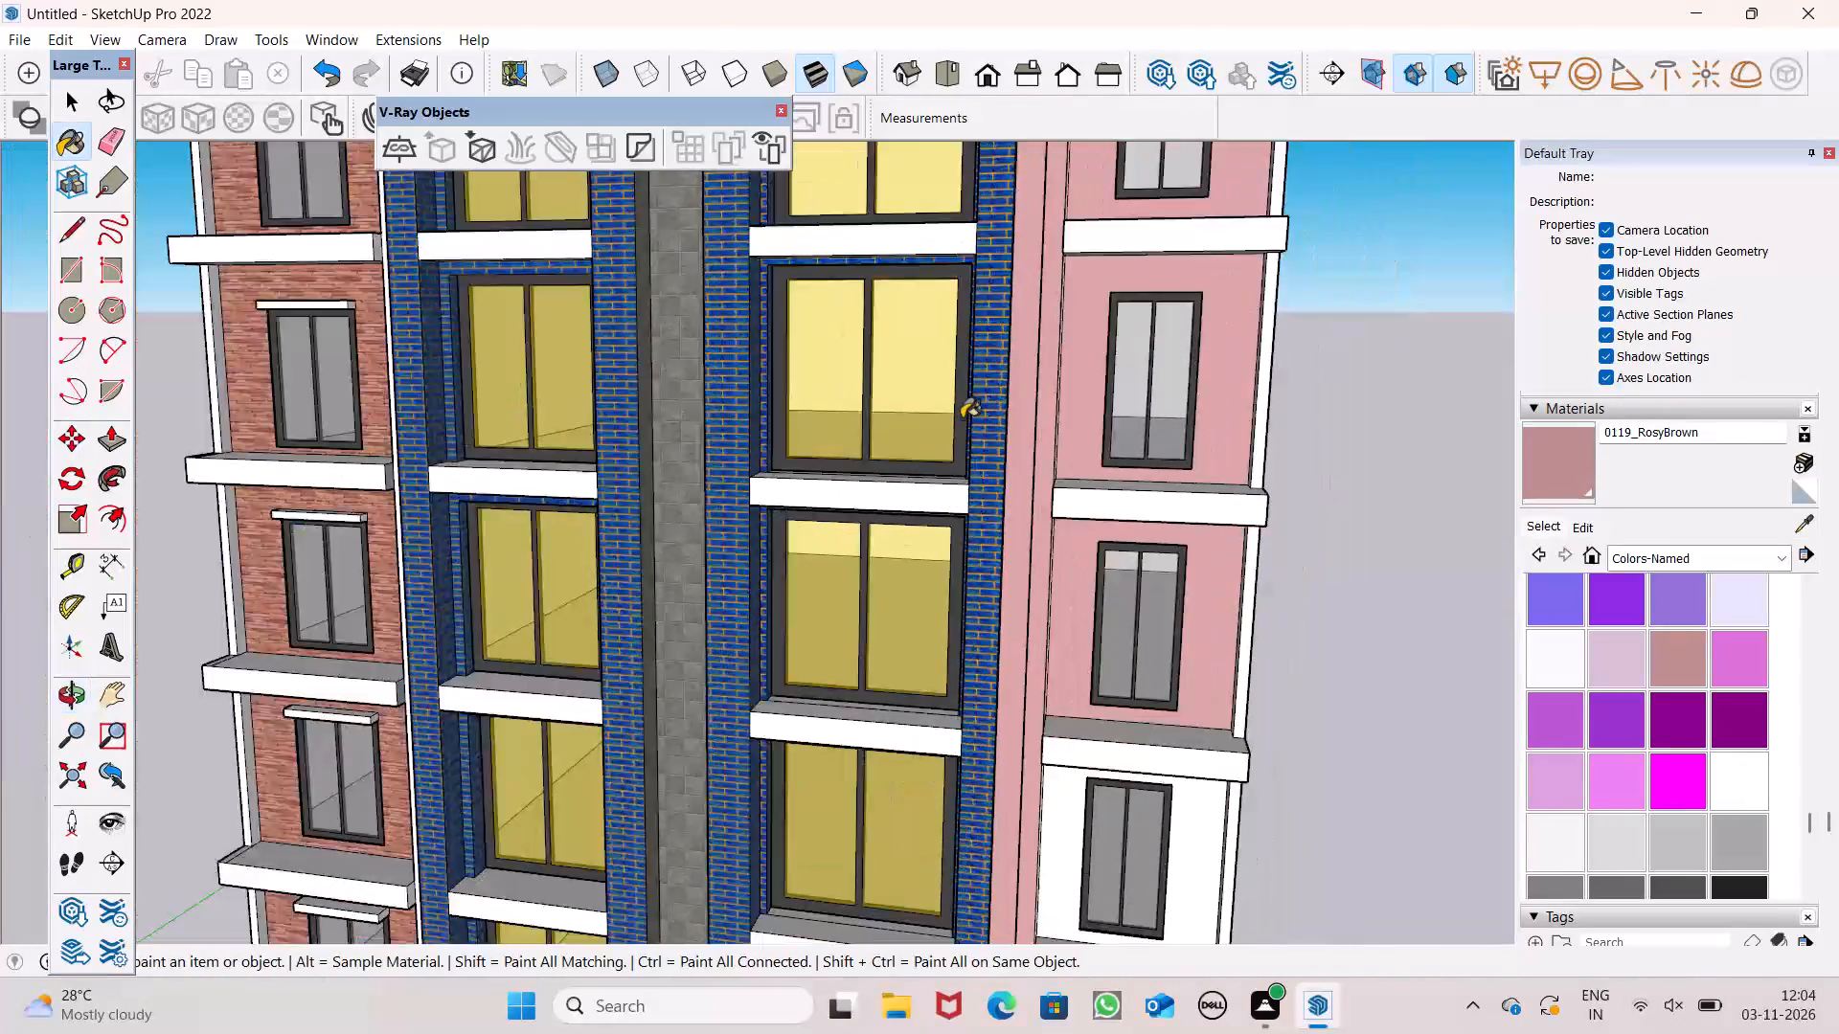
pyautogui.scroll(-3, 962, 418)
pyautogui.moveTo(1112, 724); pyautogui.dragTo(934, 515, button='middle')
pyautogui.scroll(7, 921, 623)
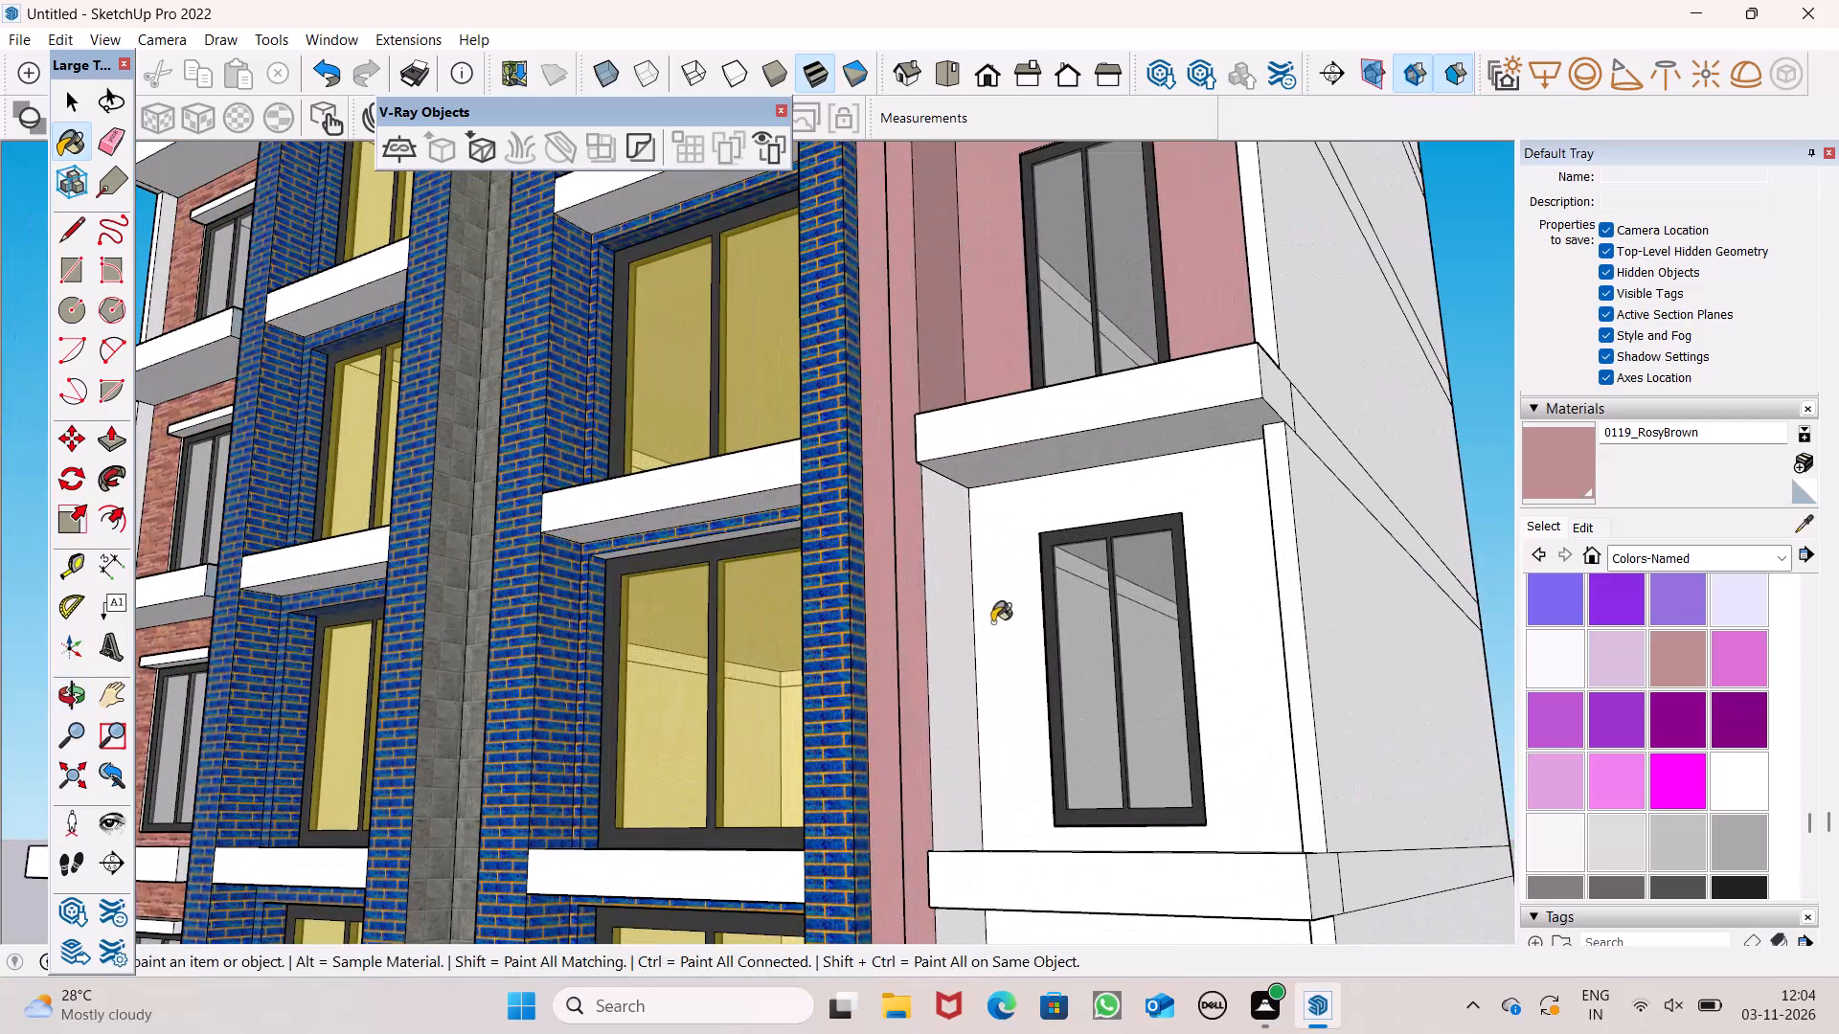
pyautogui.click(992, 622)
pyautogui.click(946, 616)
# Paint the wall around the right wing's ground-floor window and the adjoining pier side face with 0119_RosyBrown.
pyautogui.scroll(-8, 1013, 311)
pyautogui.scroll(3, 1075, 738)
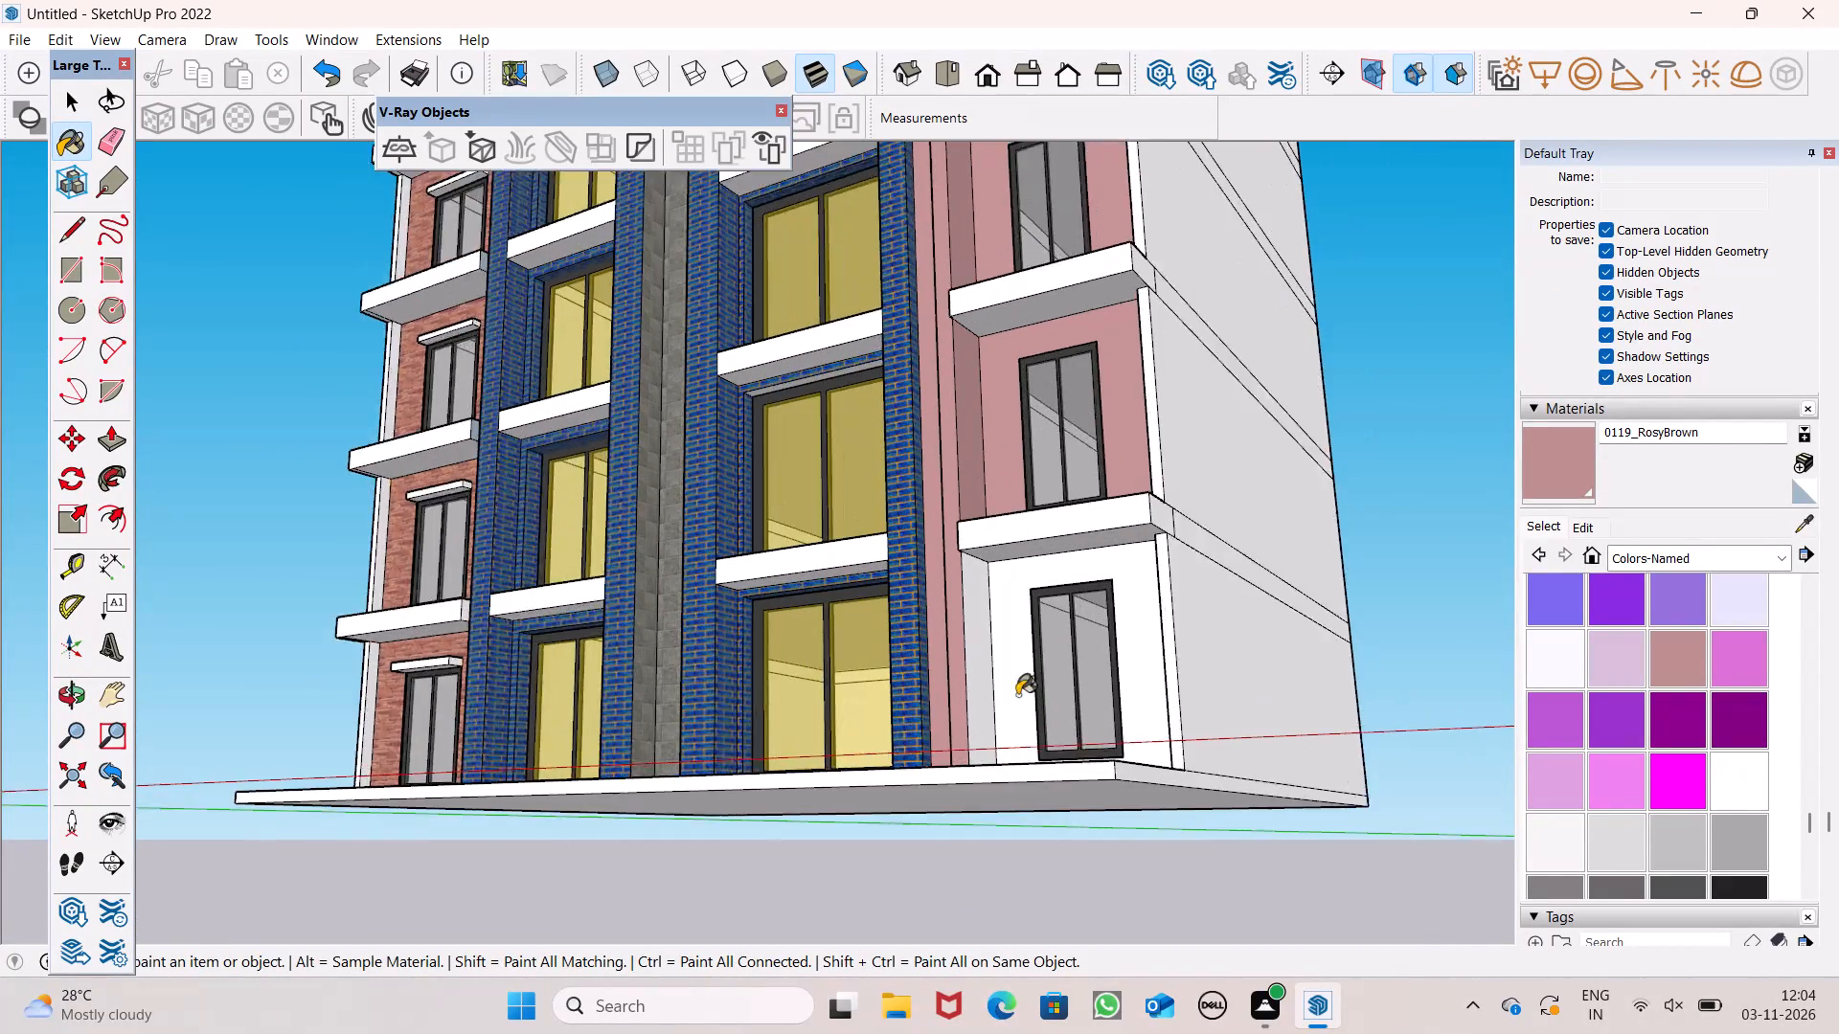
pyautogui.scroll(2, 1017, 695)
pyautogui.click(993, 584)
pyautogui.click(958, 583)
# Examine the whole painted facade from the front and from above, comparing the left wing, central bays and right wing.
pyautogui.scroll(-6, 961, 510)
pyautogui.moveTo(976, 516); pyautogui.dragTo(1305, 695, button='middle')
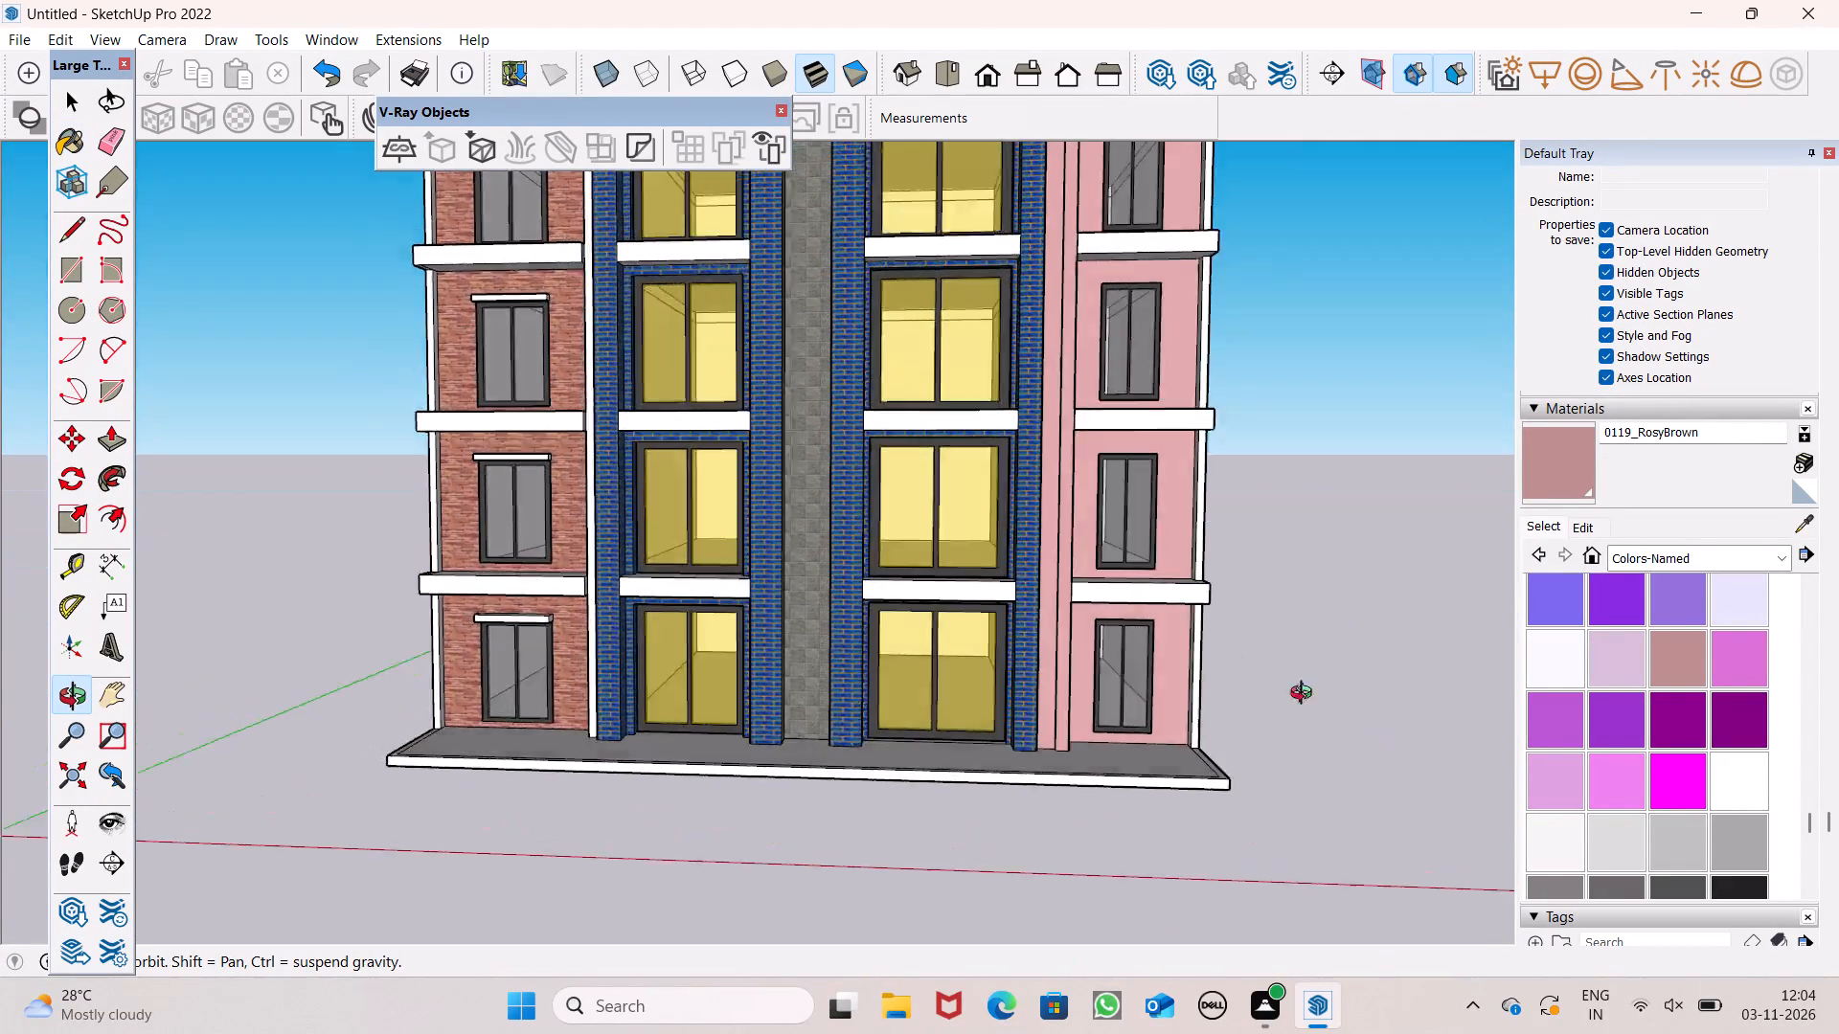
pyautogui.moveTo(1305, 695); pyautogui.dragTo(1419, 771, button='middle')
pyautogui.scroll(7, 1157, 500)
pyautogui.scroll(-5, 1157, 571)
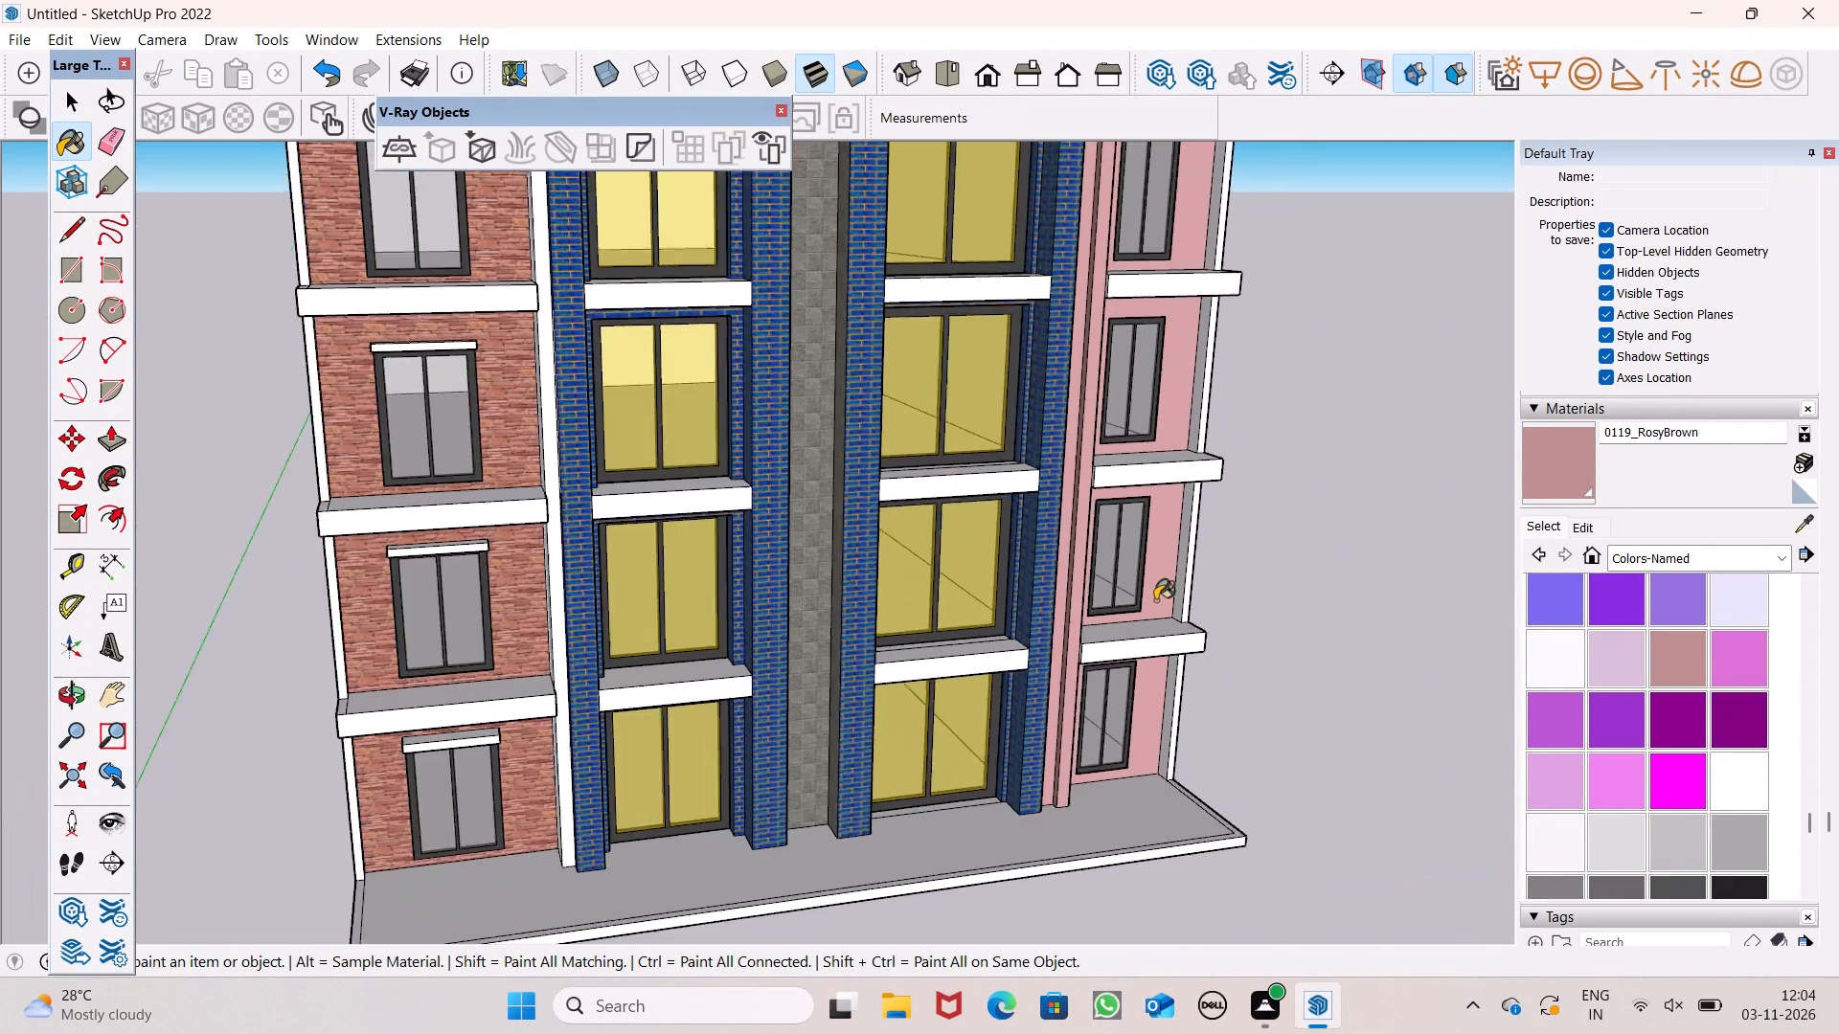
pyautogui.scroll(-8, 1155, 600)
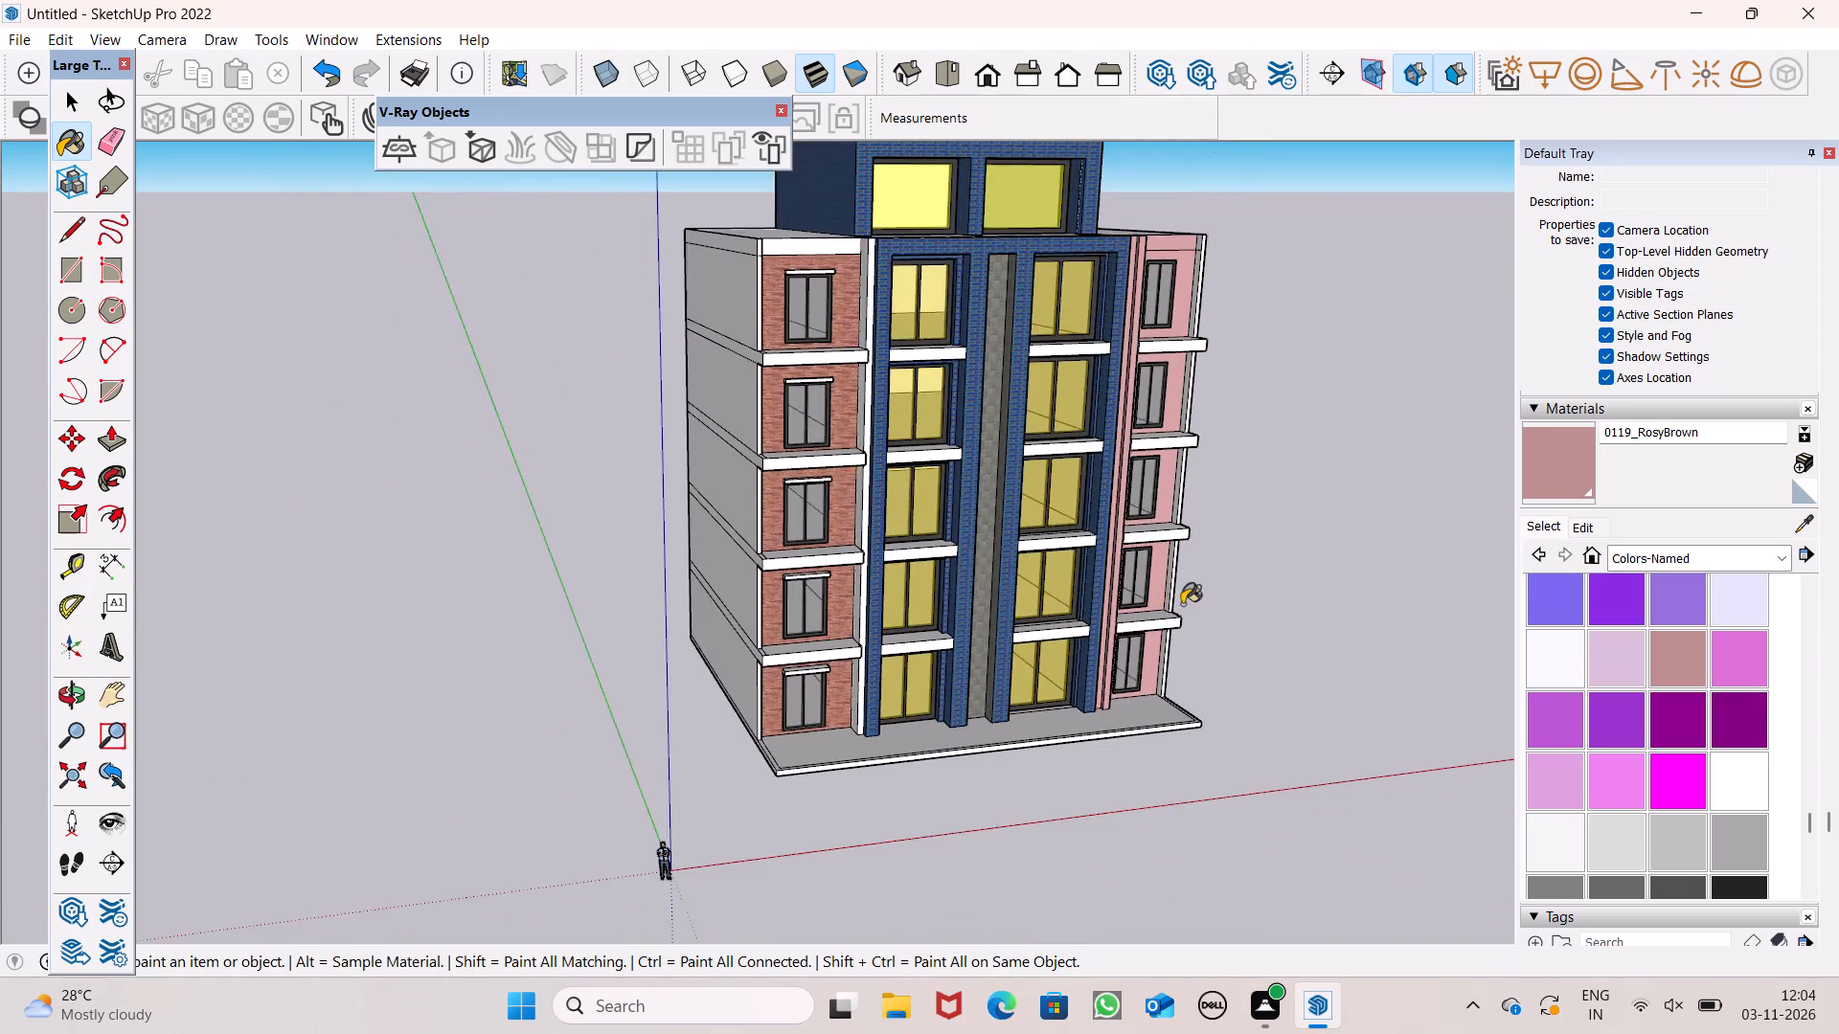
pyautogui.moveTo(1182, 604); pyautogui.dragTo(858, 711, button='middle')
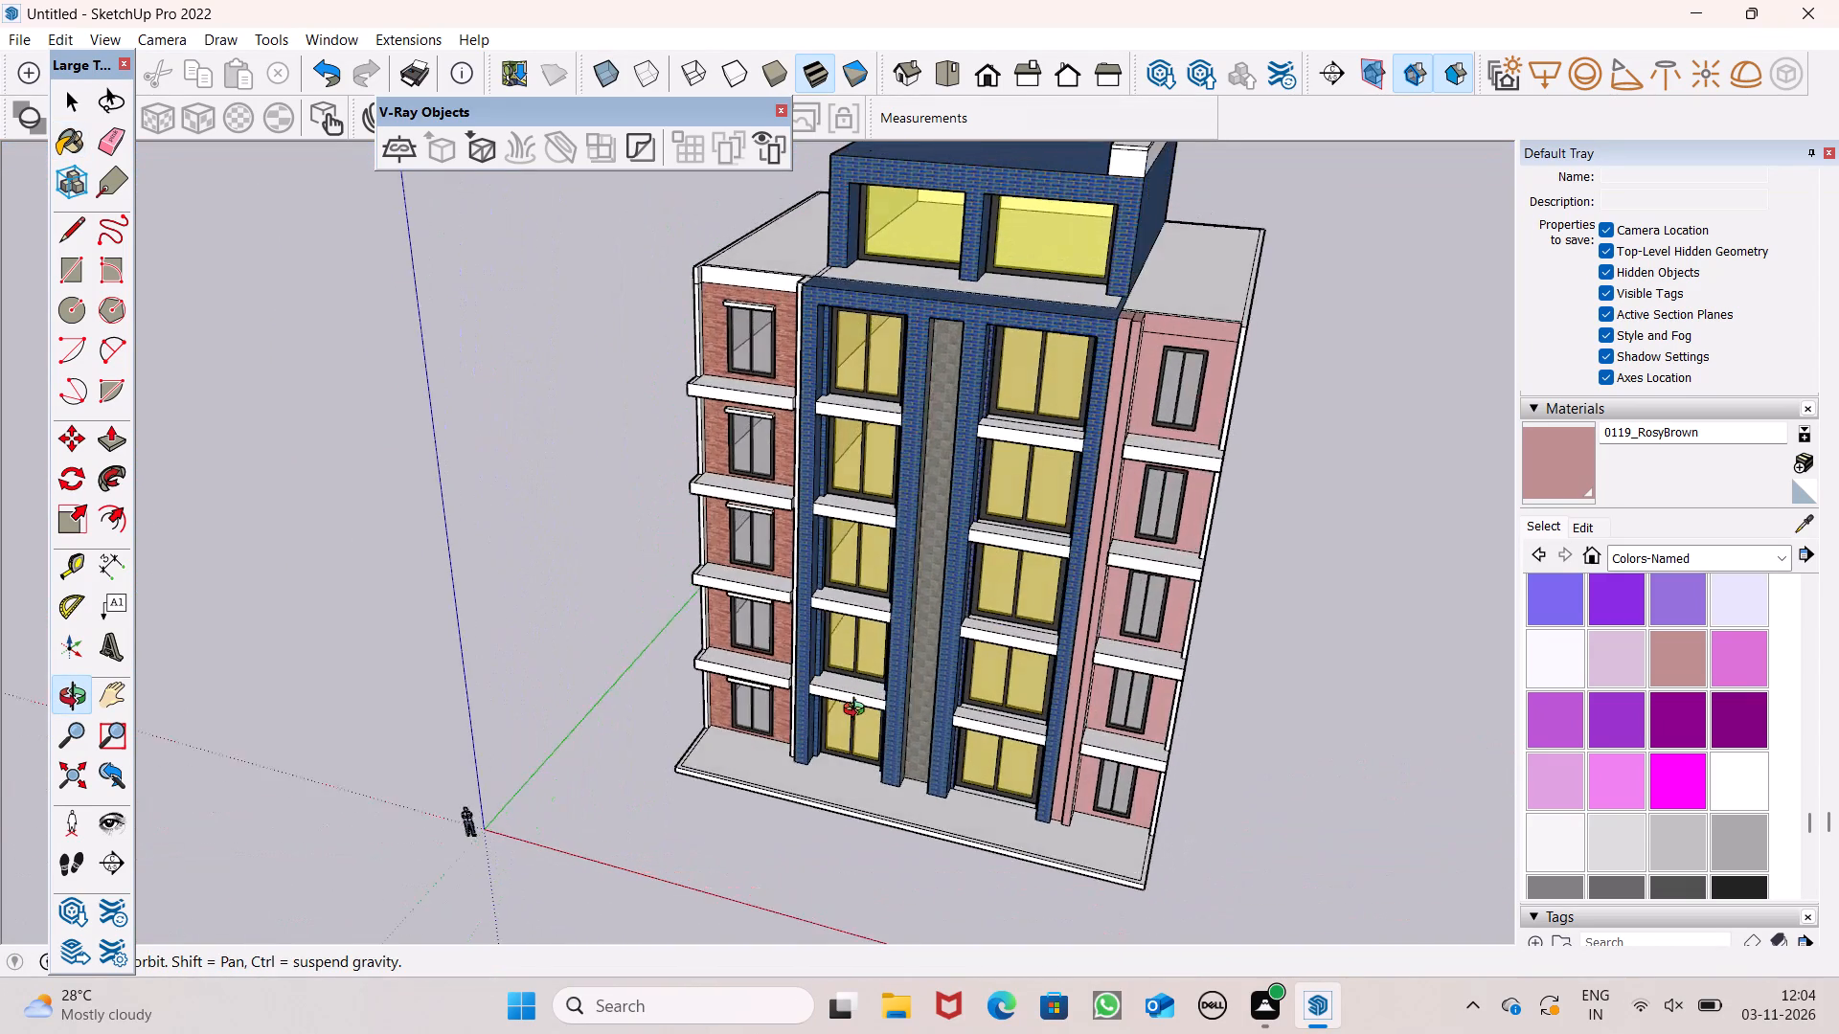
pyautogui.moveTo(858, 711); pyautogui.dragTo(1083, 734, button='middle')
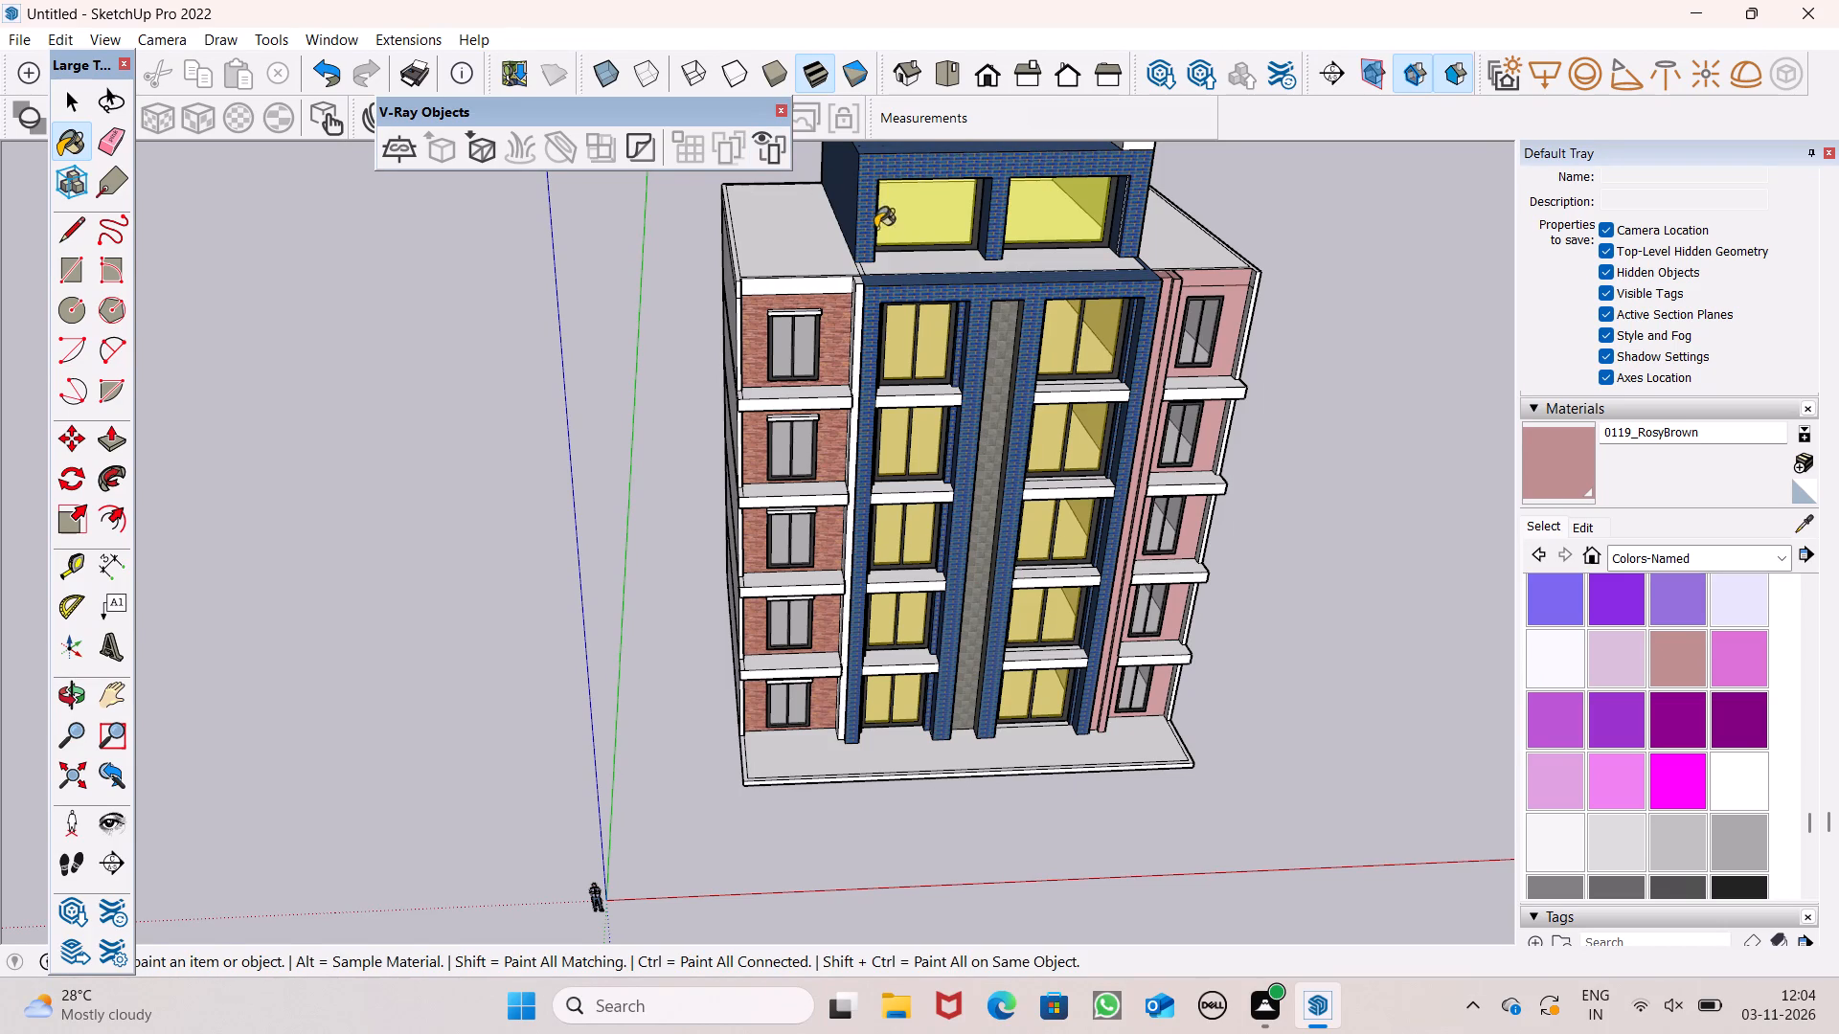
pyautogui.scroll(-1, 882, 256)
pyautogui.moveTo(917, 356); pyautogui.dragTo(745, 487, button='middle')
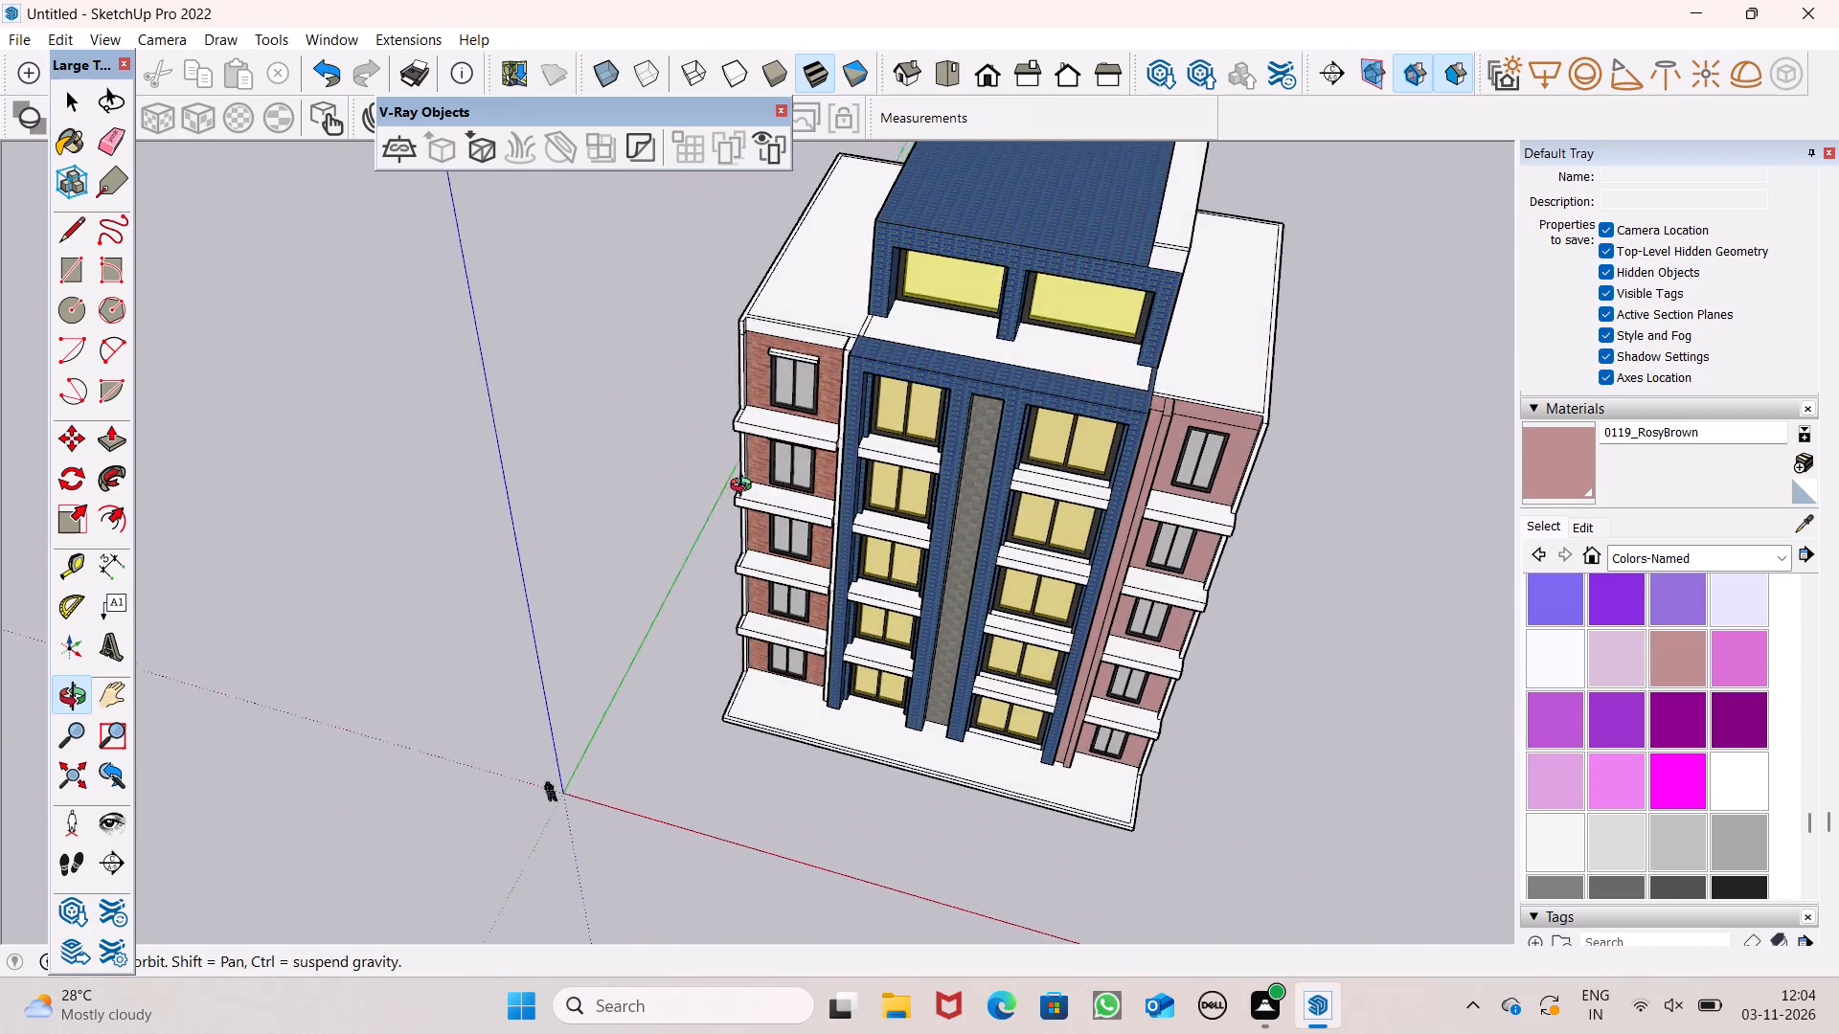
pyautogui.moveTo(745, 487); pyautogui.dragTo(802, 487, button='middle')
pyautogui.scroll(8, 688, 447)
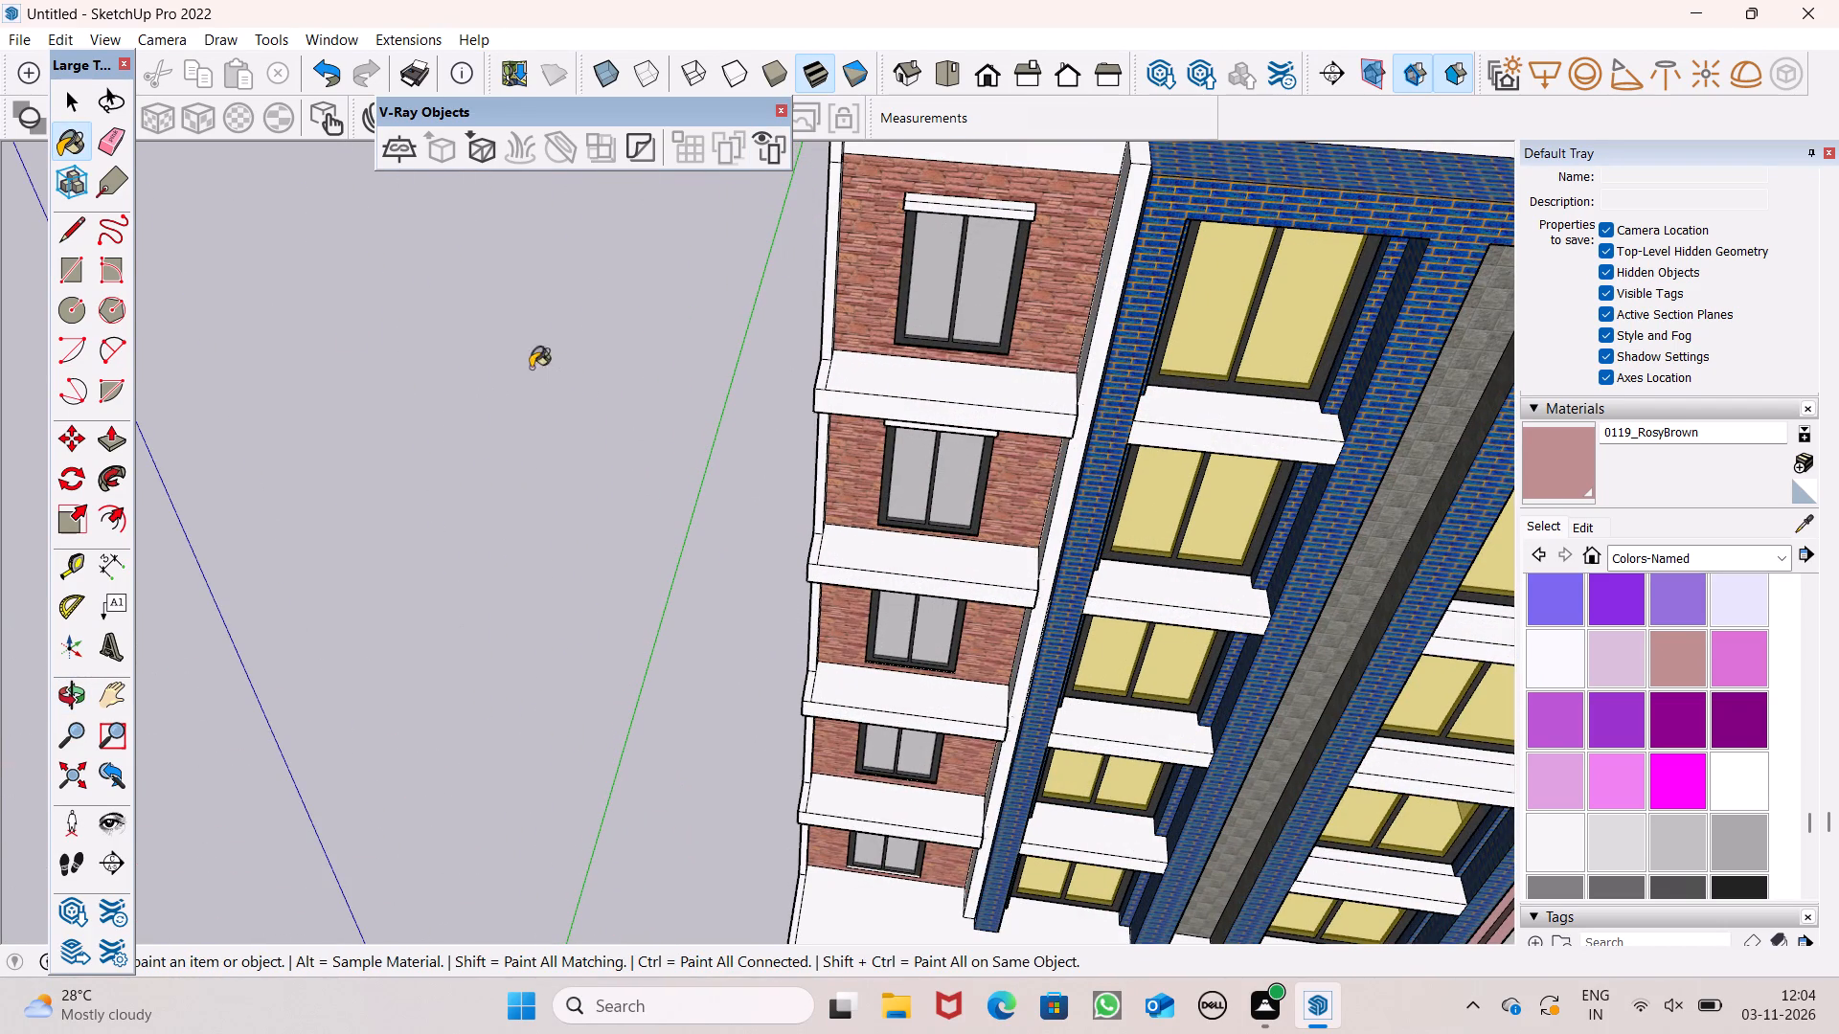
# Inspect the projecting slabs of the left wing and central bays from above with the Tape Measure tool.
pyautogui.click(57, 568)
pyautogui.scroll(-1, 957, 431)
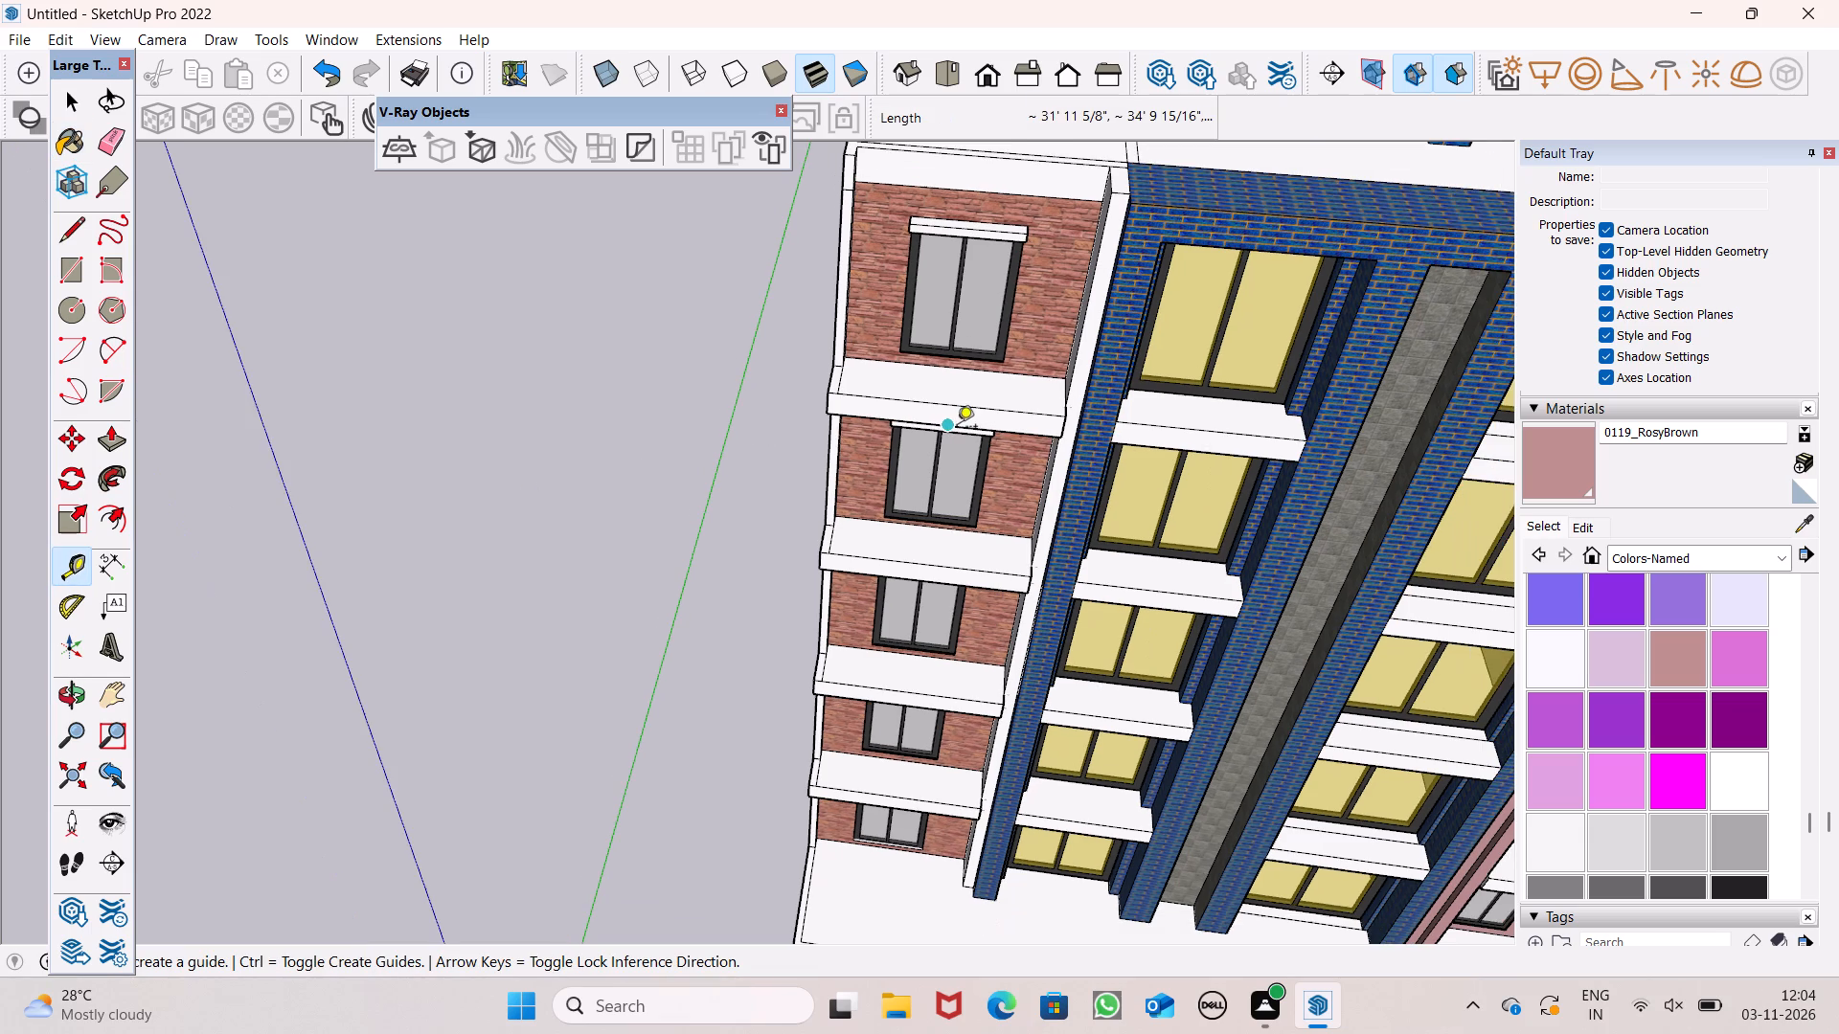
pyautogui.scroll(6, 827, 426)
pyautogui.scroll(-2, 860, 417)
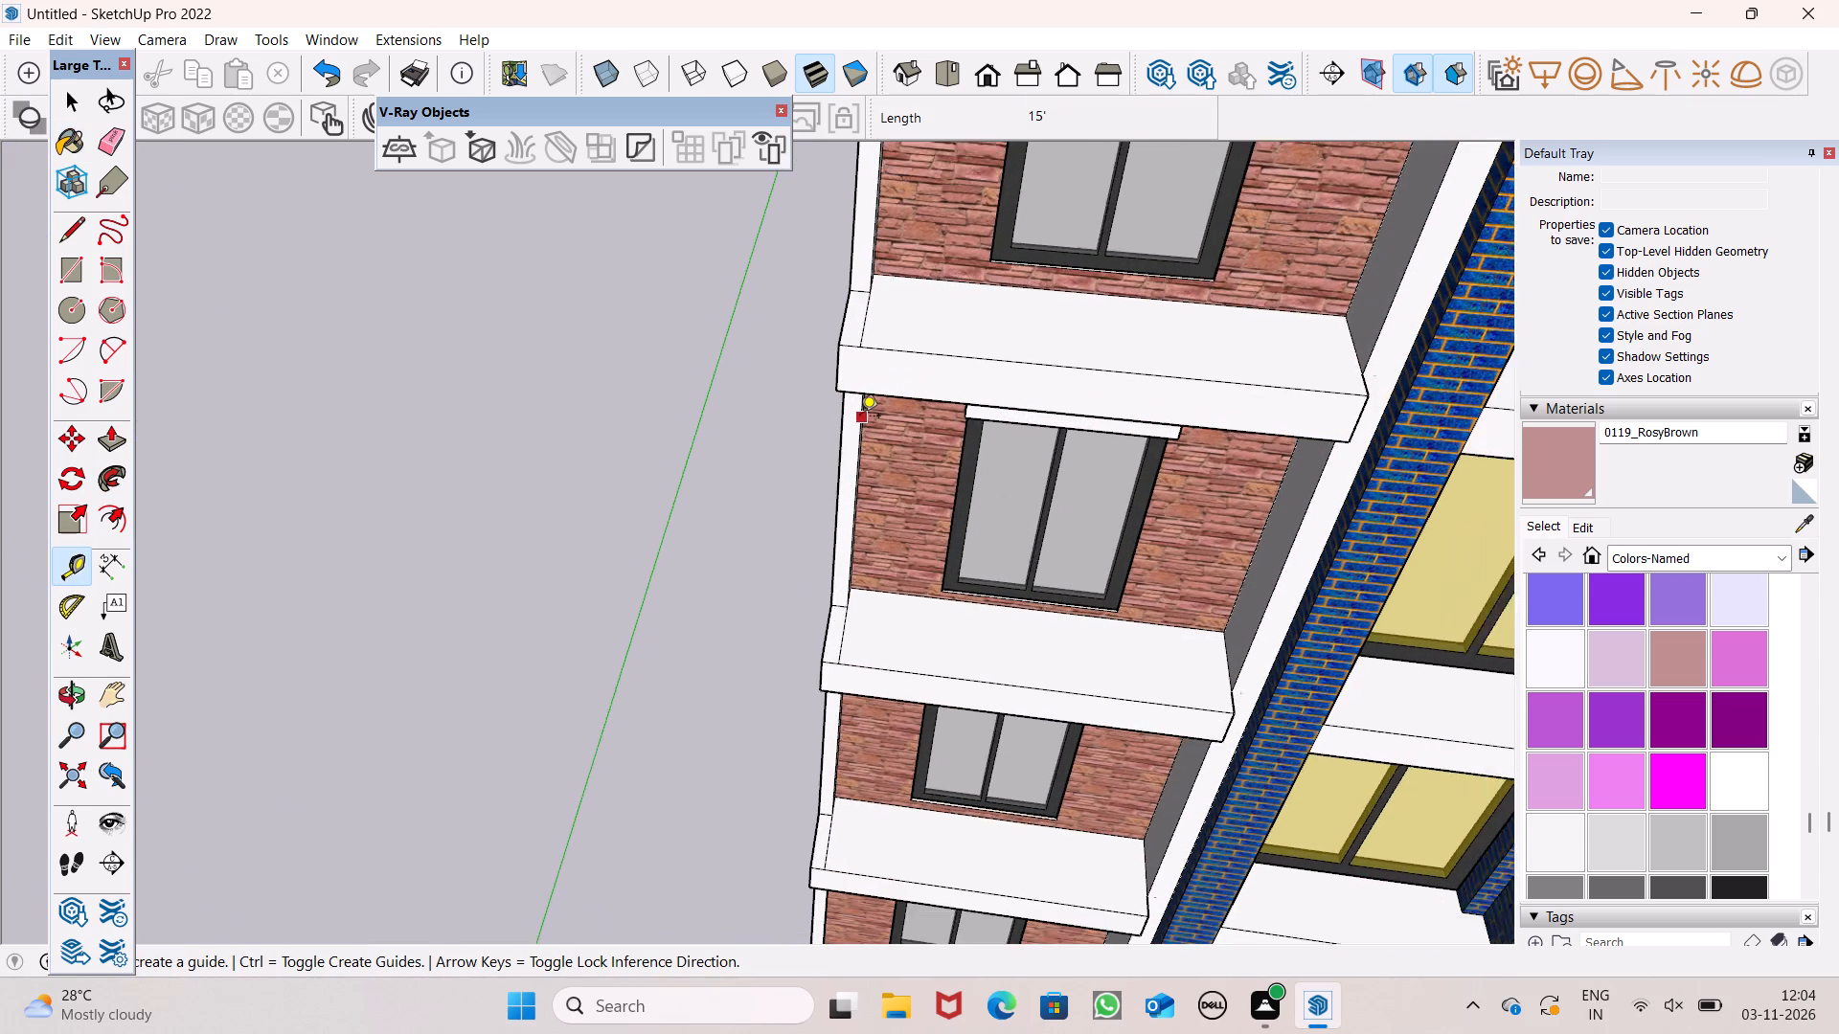
pyautogui.scroll(-3, 860, 417)
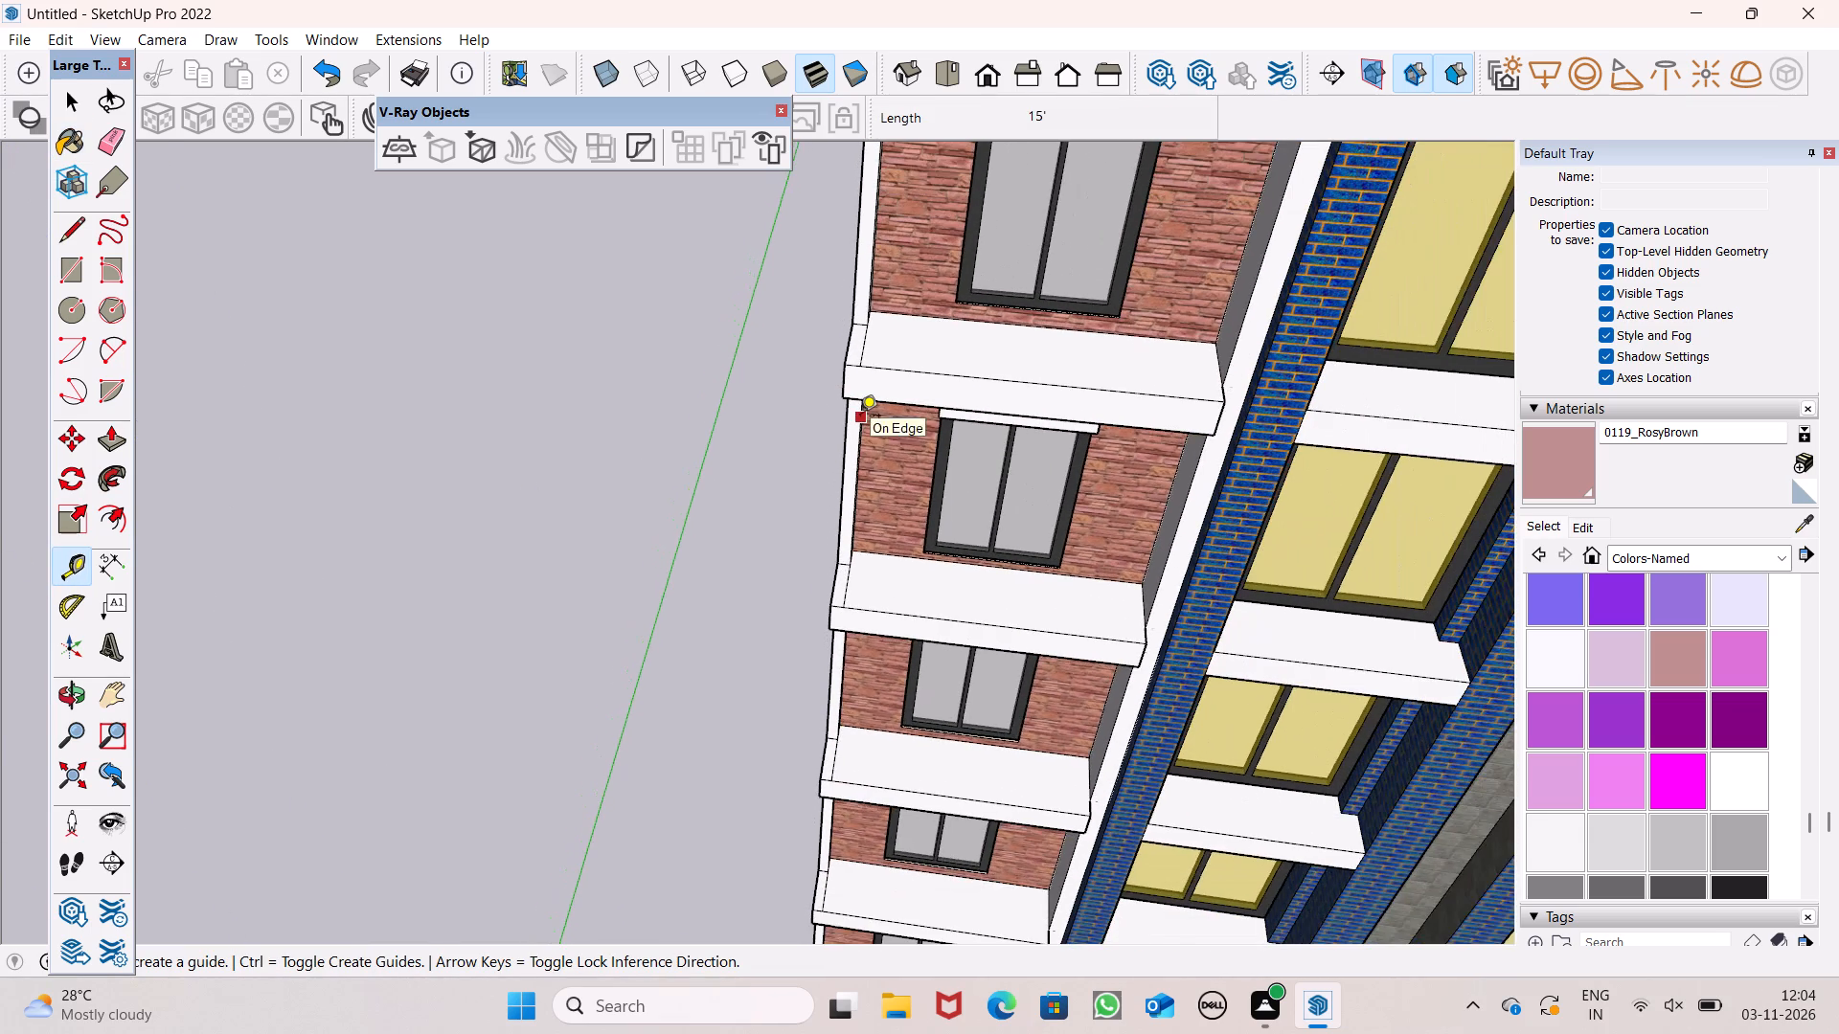
pyautogui.scroll(-3, 916, 388)
pyautogui.moveTo(977, 396); pyautogui.dragTo(989, 425, button='middle')
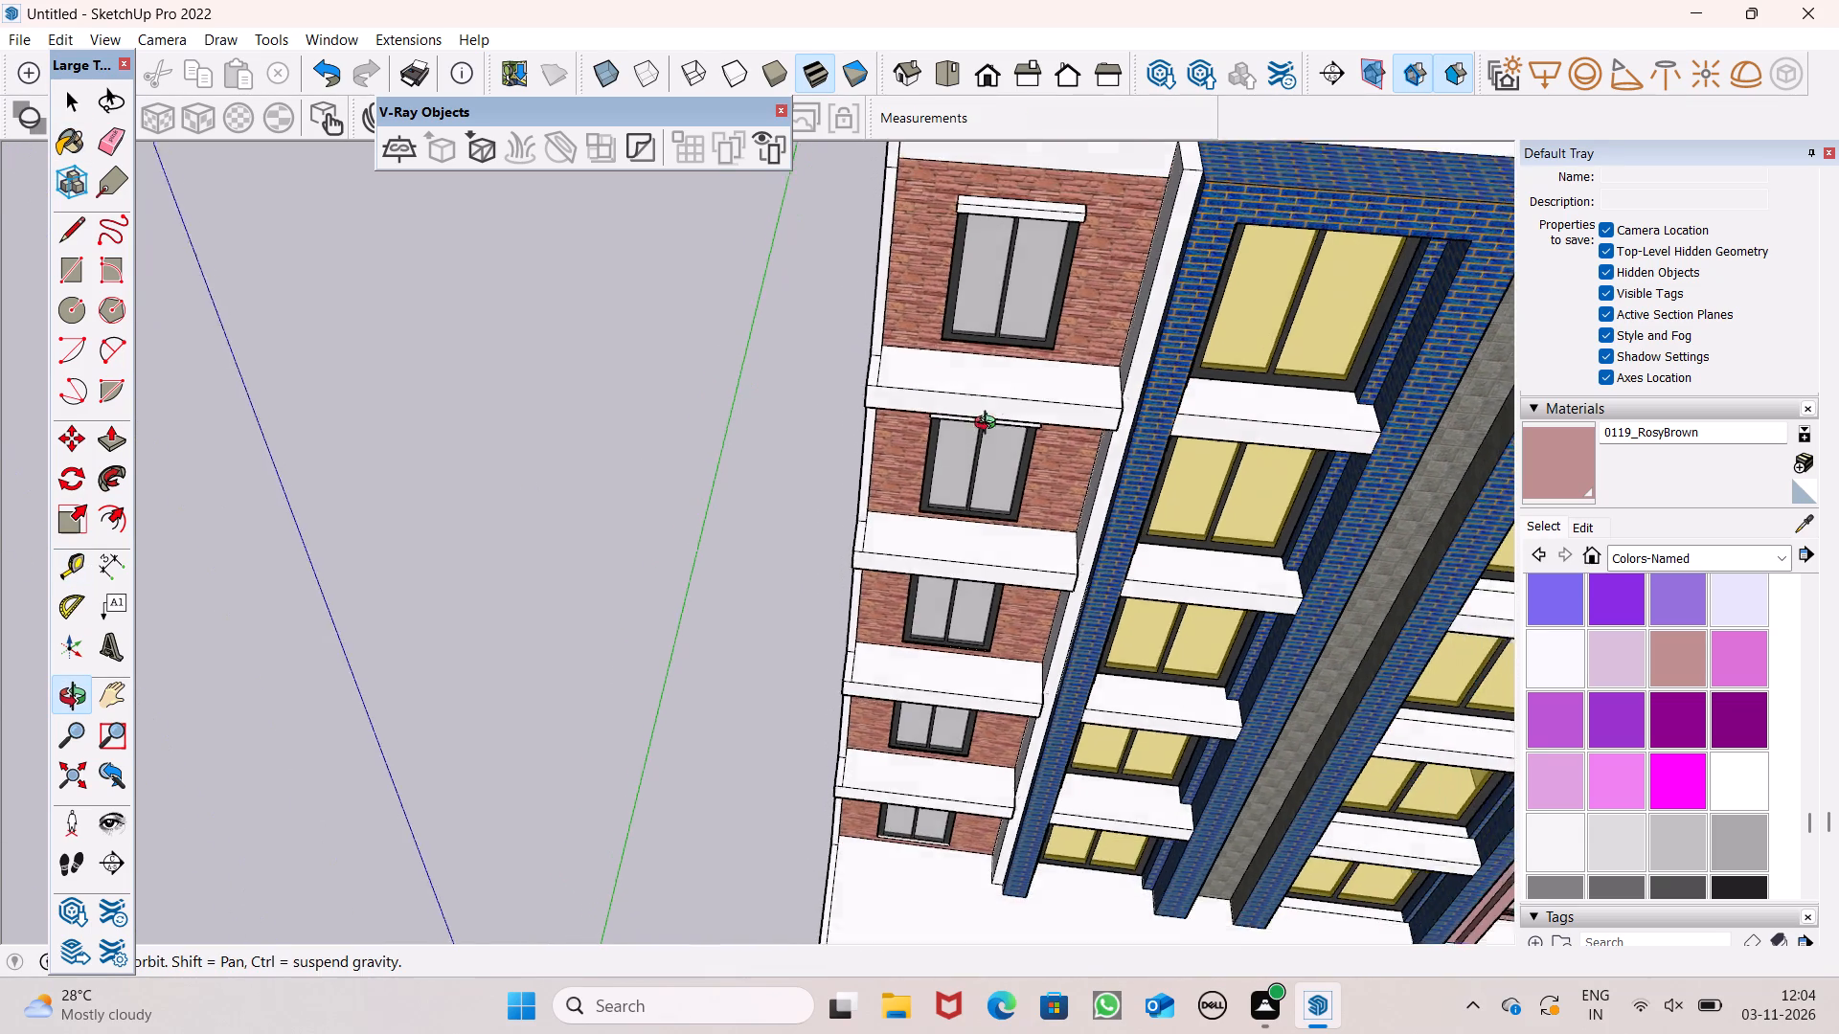
pyautogui.moveTo(989, 425); pyautogui.dragTo(1011, 613, button='middle')
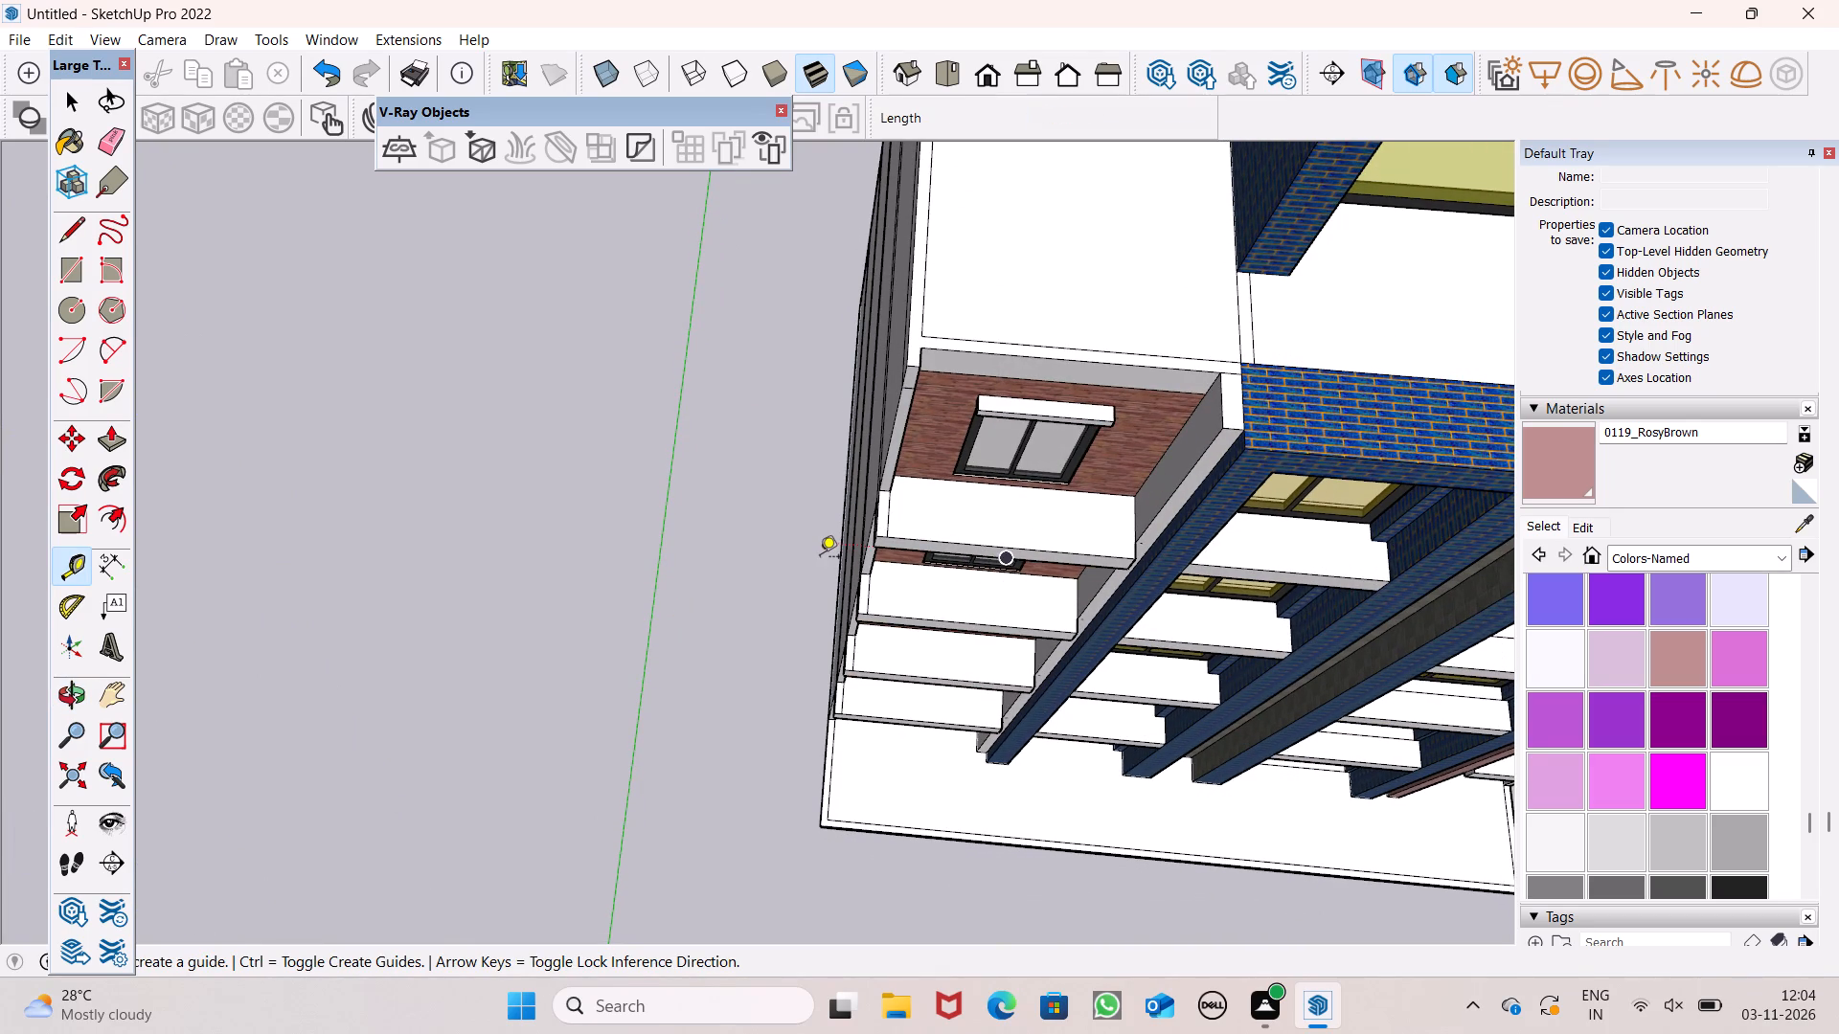
pyautogui.scroll(-5, 820, 558)
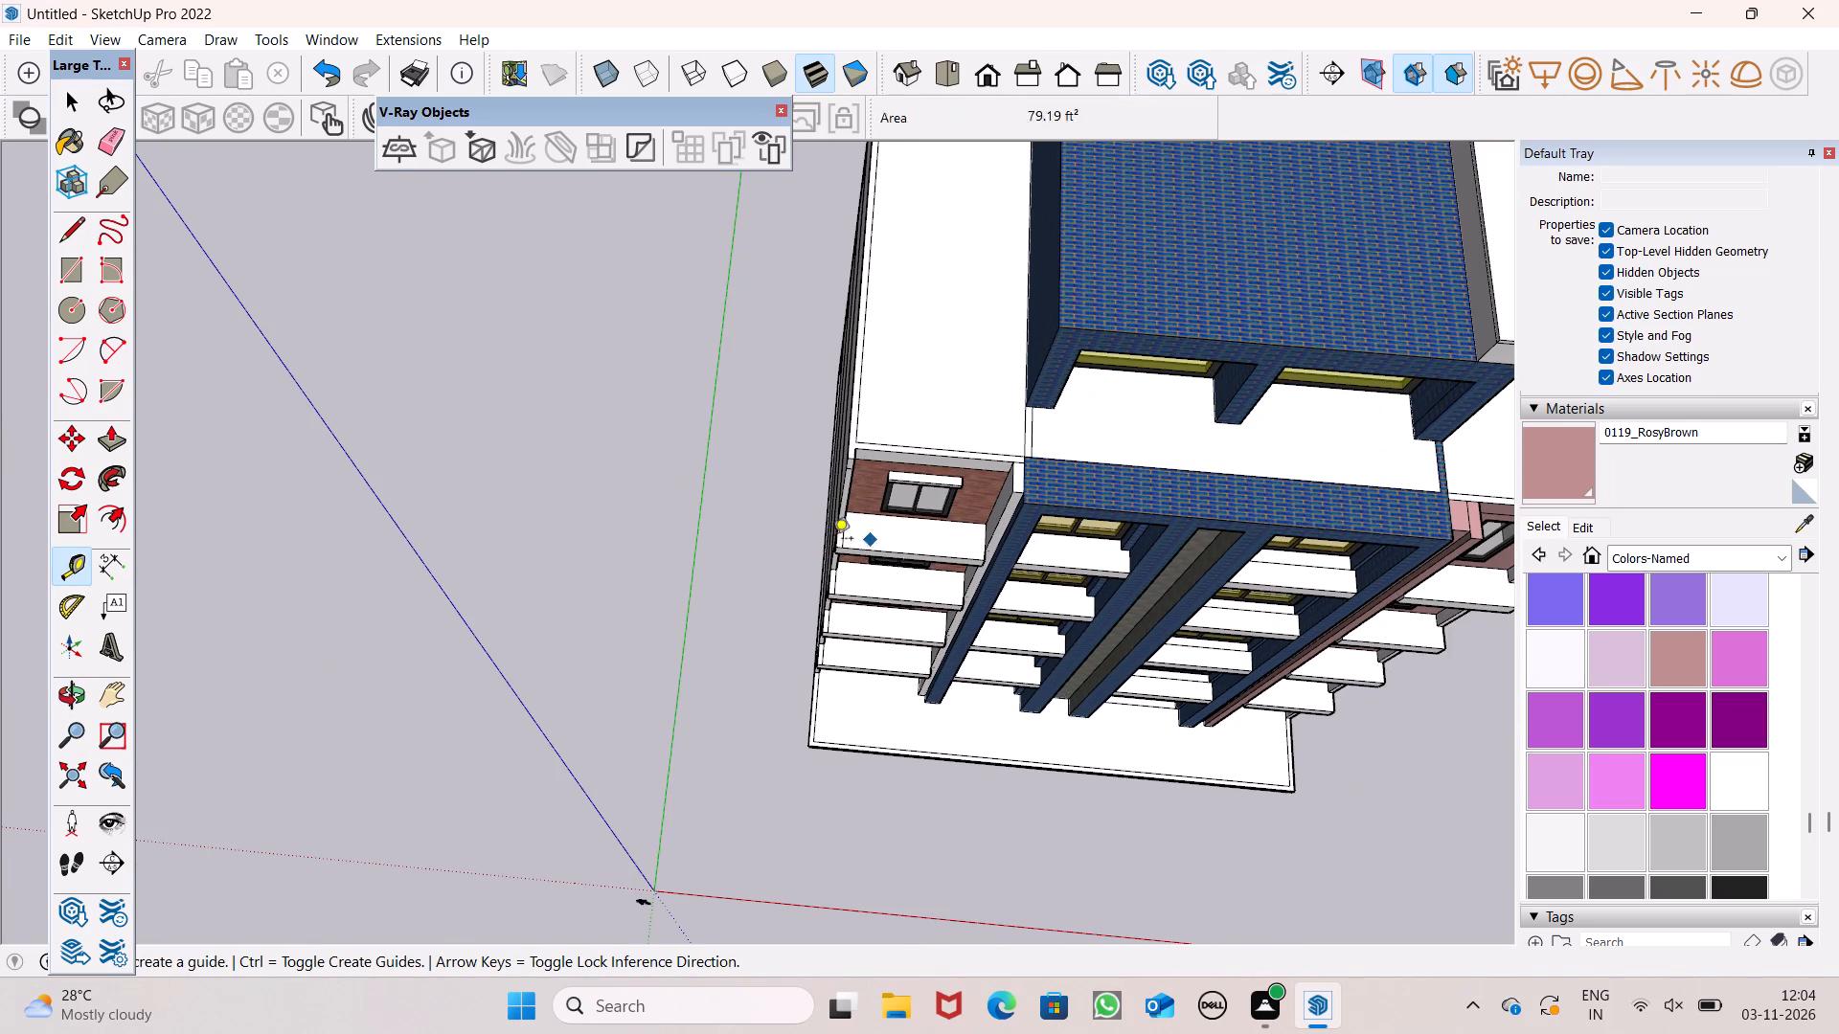
pyautogui.scroll(-4, 722, 540)
pyautogui.scroll(7, 1052, 615)
pyautogui.scroll(1, 968, 551)
pyautogui.moveTo(970, 517); pyautogui.dragTo(970, 494, button='middle')
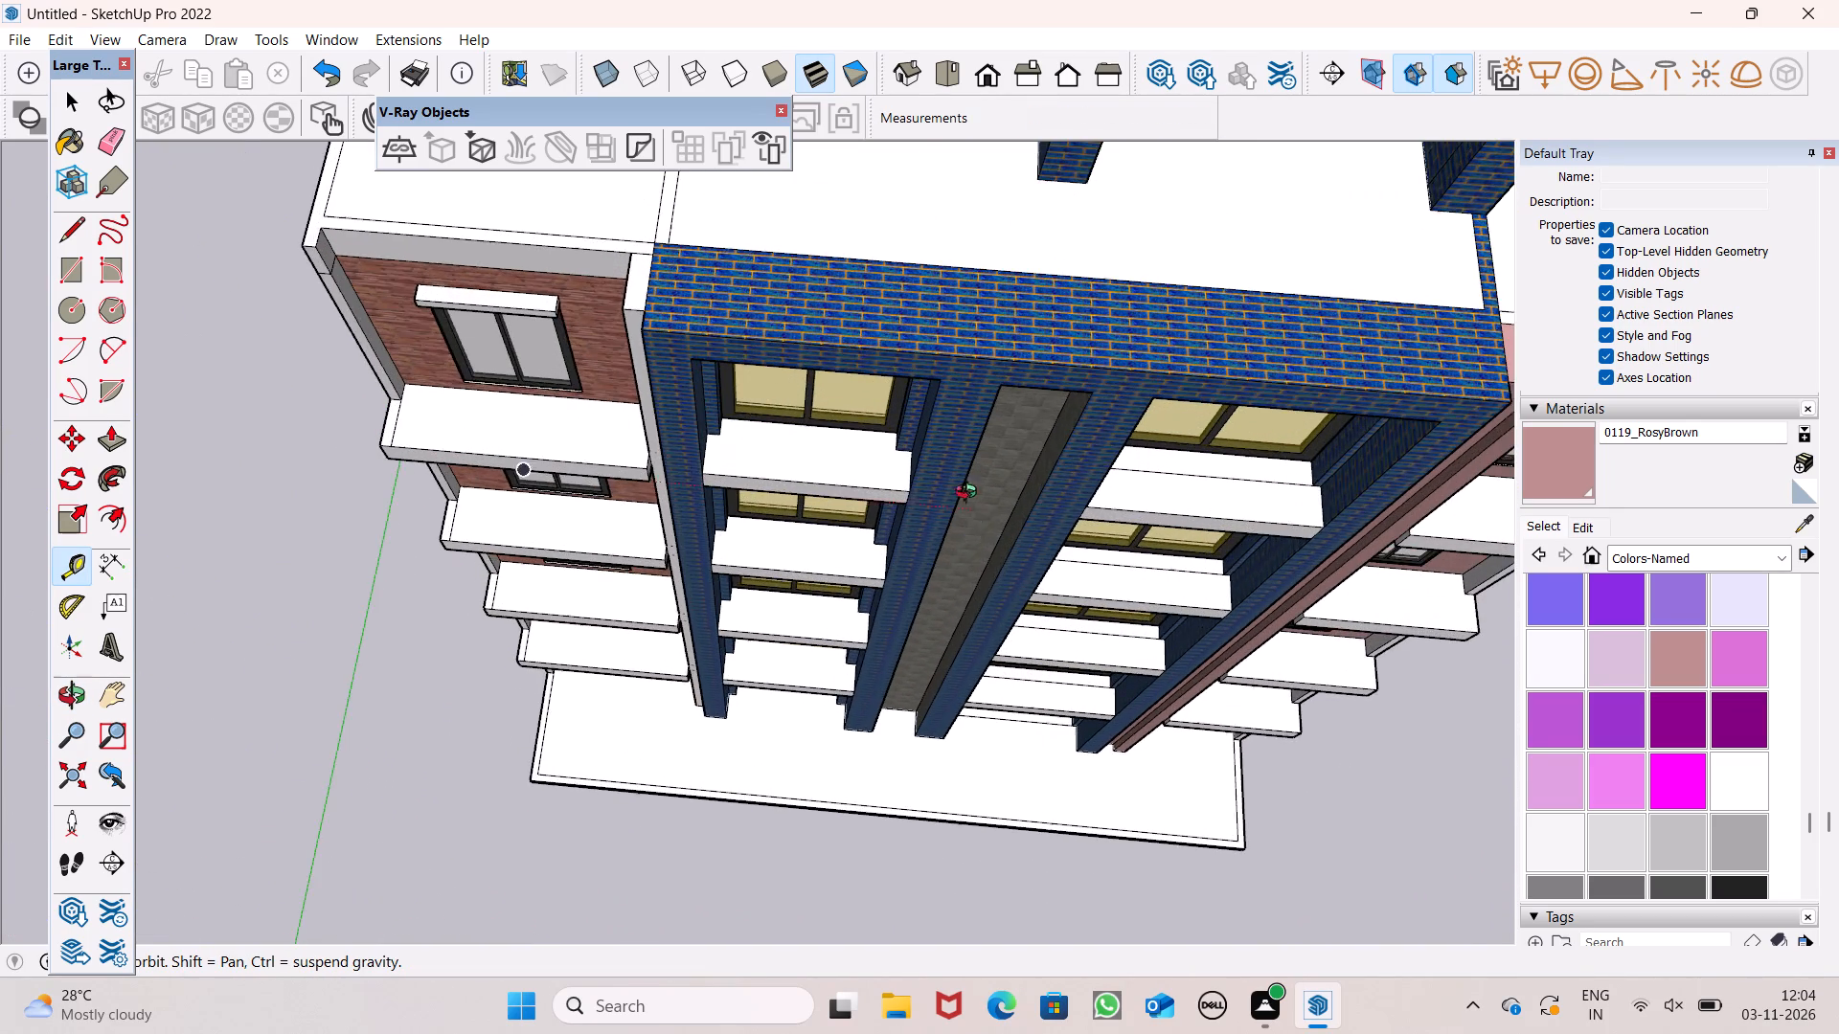
pyautogui.moveTo(970, 494); pyautogui.dragTo(867, 390, button='middle')
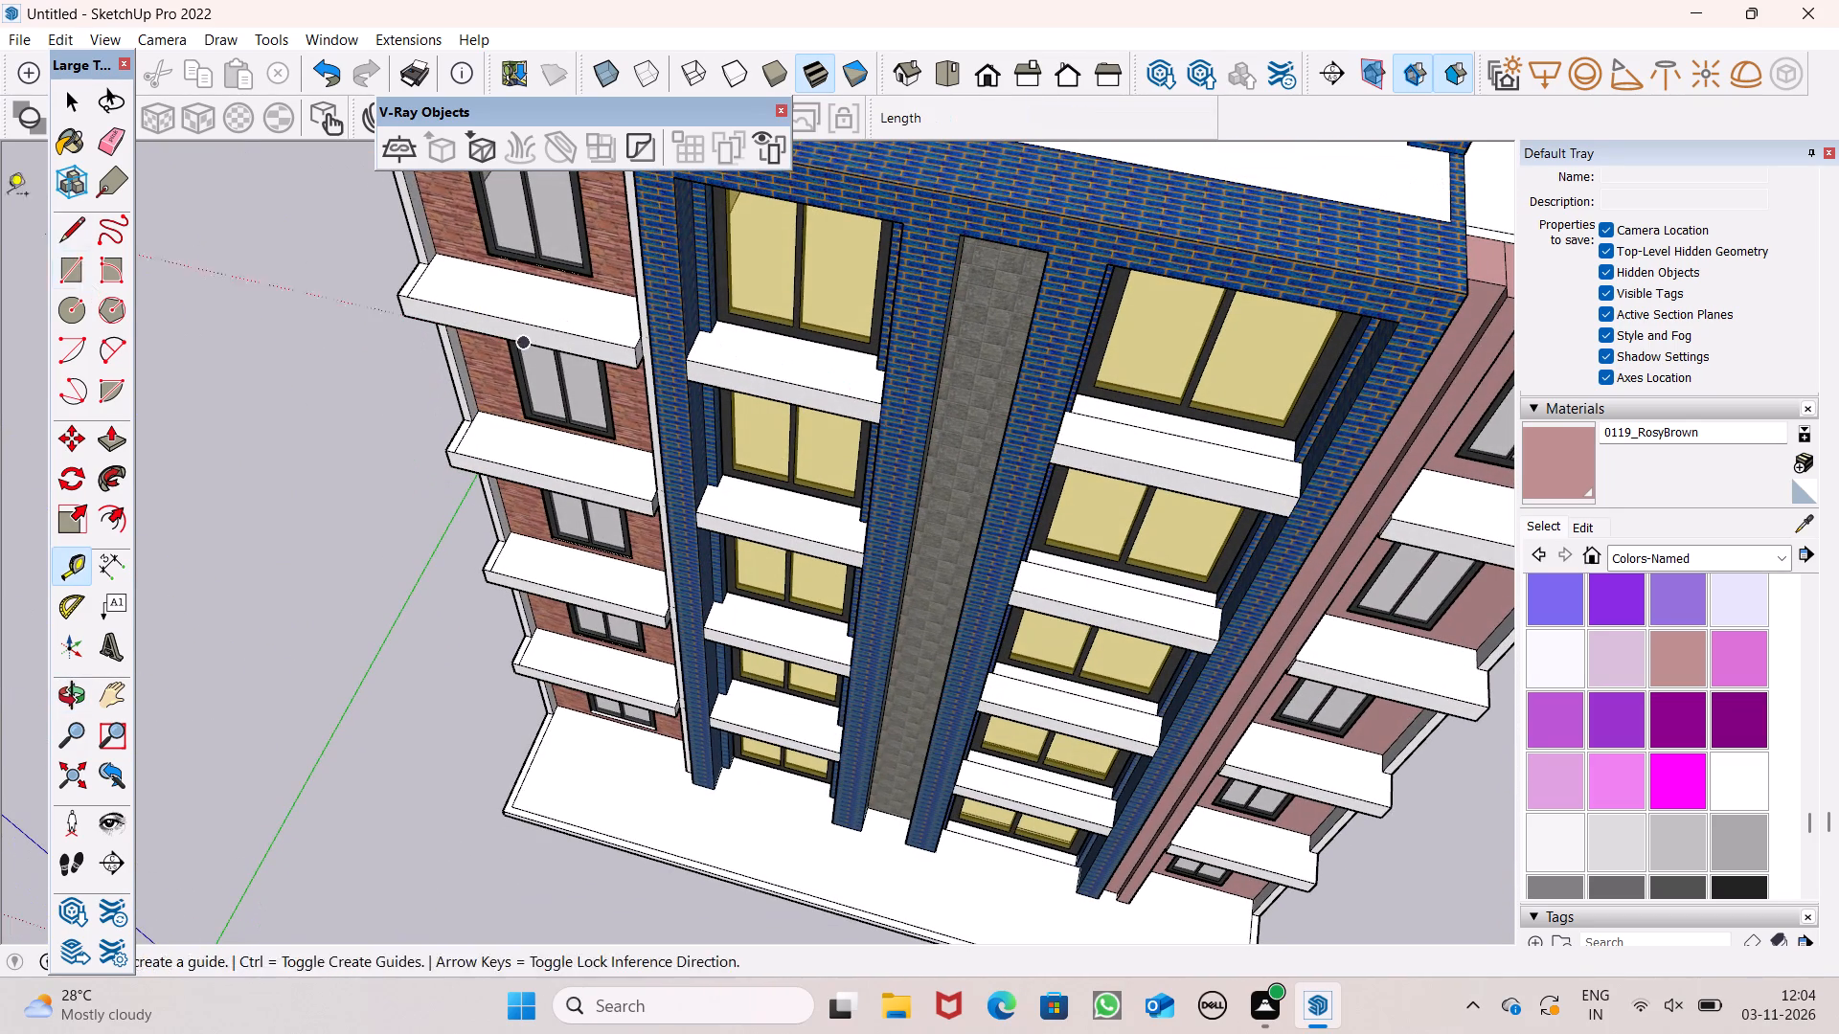
# Erase the stray lengthwise edges on top of the two upper window slabs in the right blue brick bay.
pyautogui.click(111, 152)
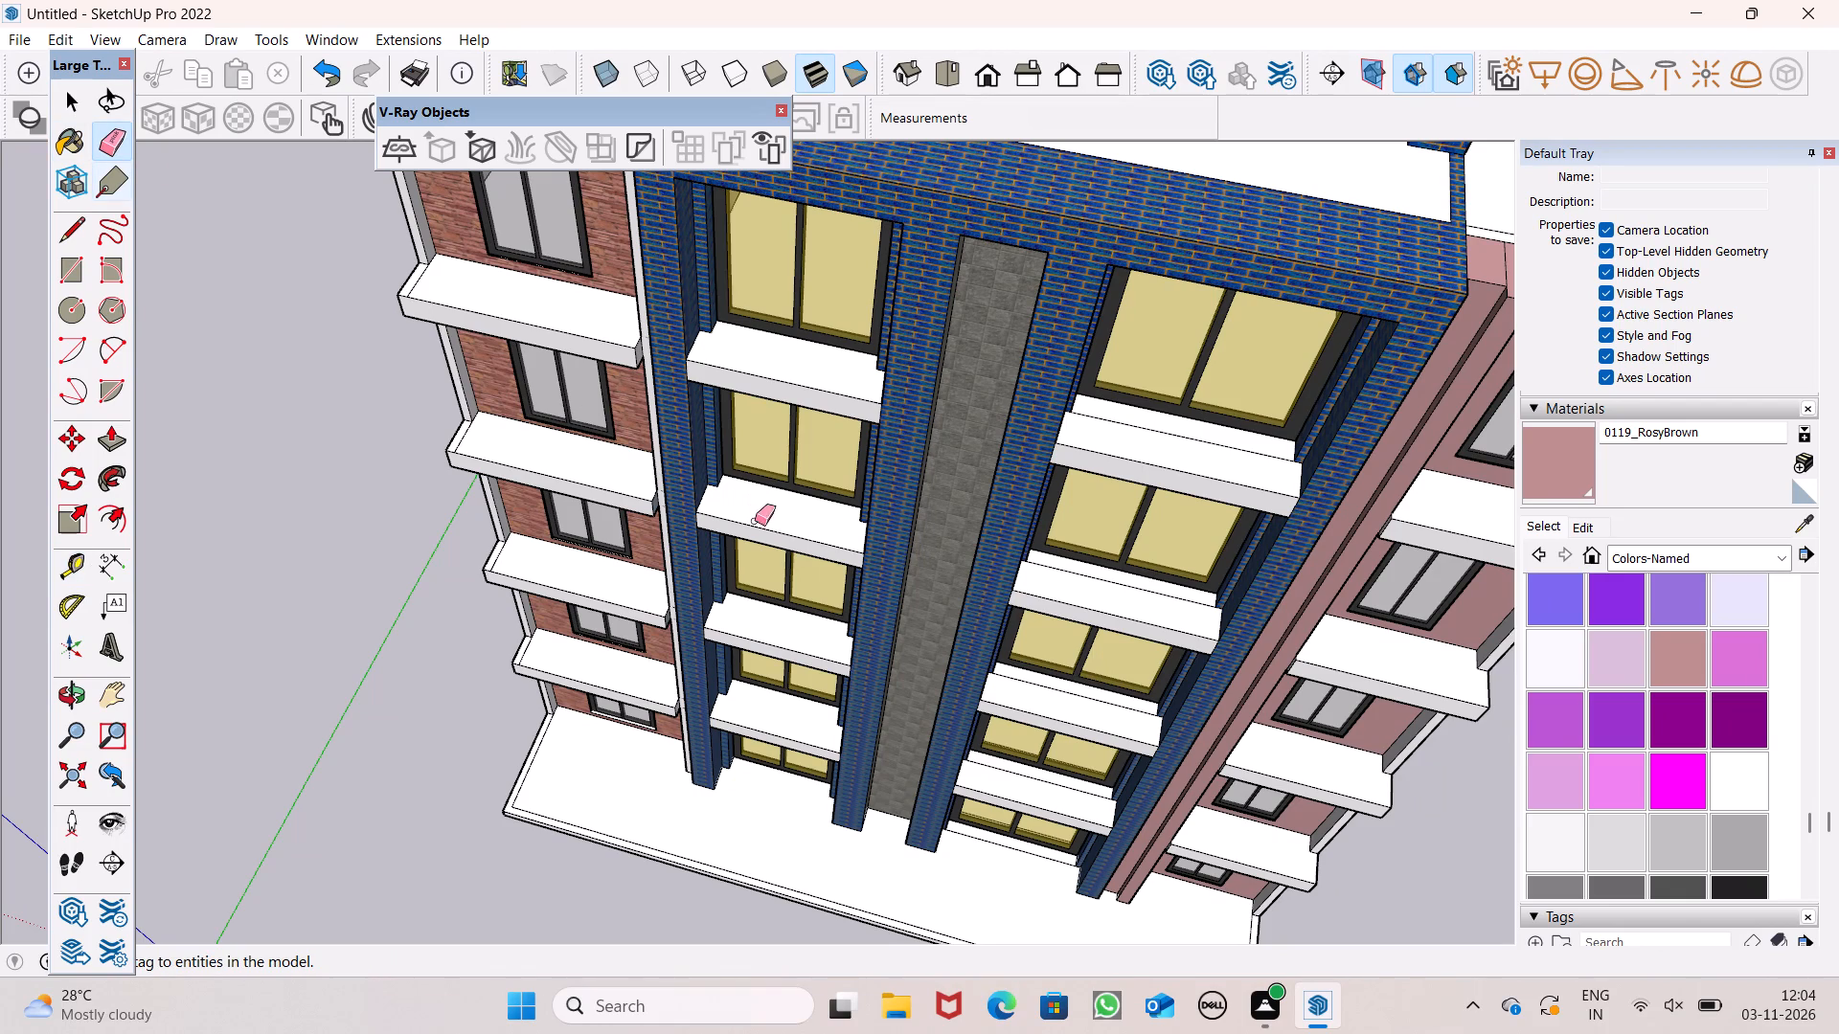
pyautogui.scroll(1, 783, 551)
pyautogui.moveTo(783, 551); pyautogui.dragTo(809, 521, button='middle')
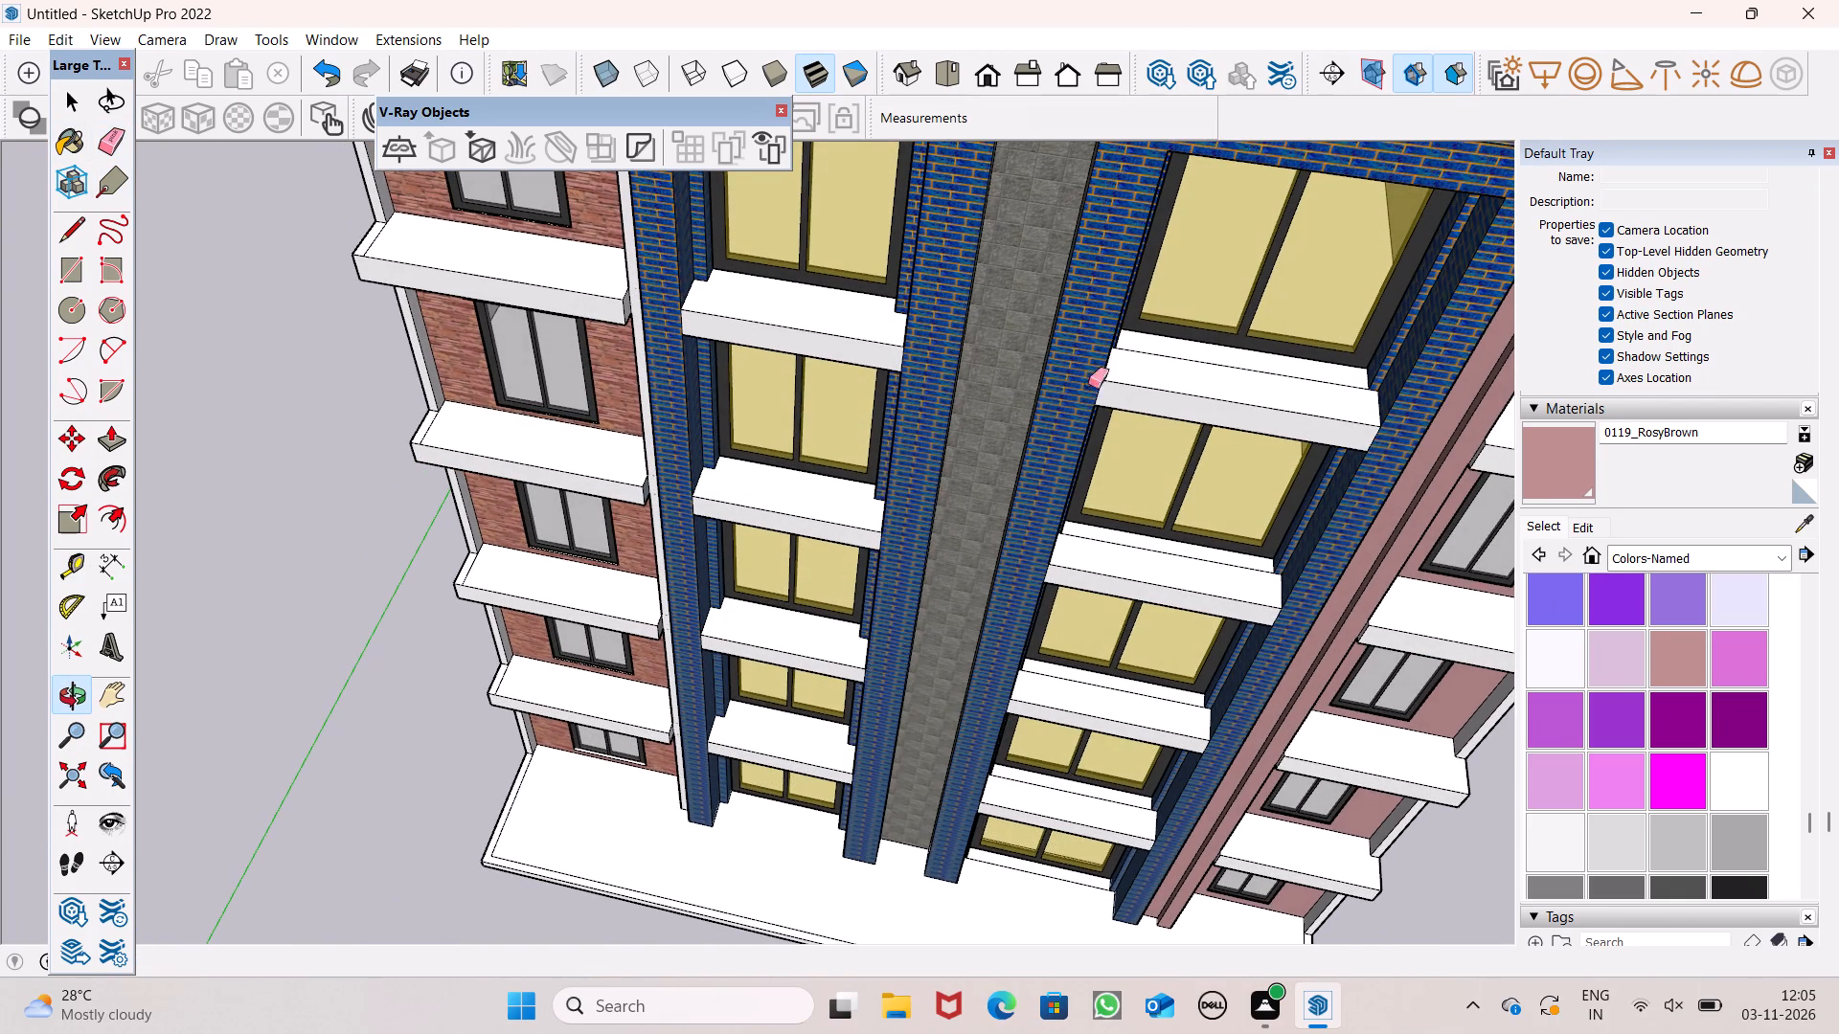
pyautogui.scroll(5, 1203, 360)
pyautogui.moveTo(1195, 370); pyautogui.dragTo(1026, 396, button='middle')
pyautogui.moveTo(1081, 476); pyautogui.dragTo(1081, 483)
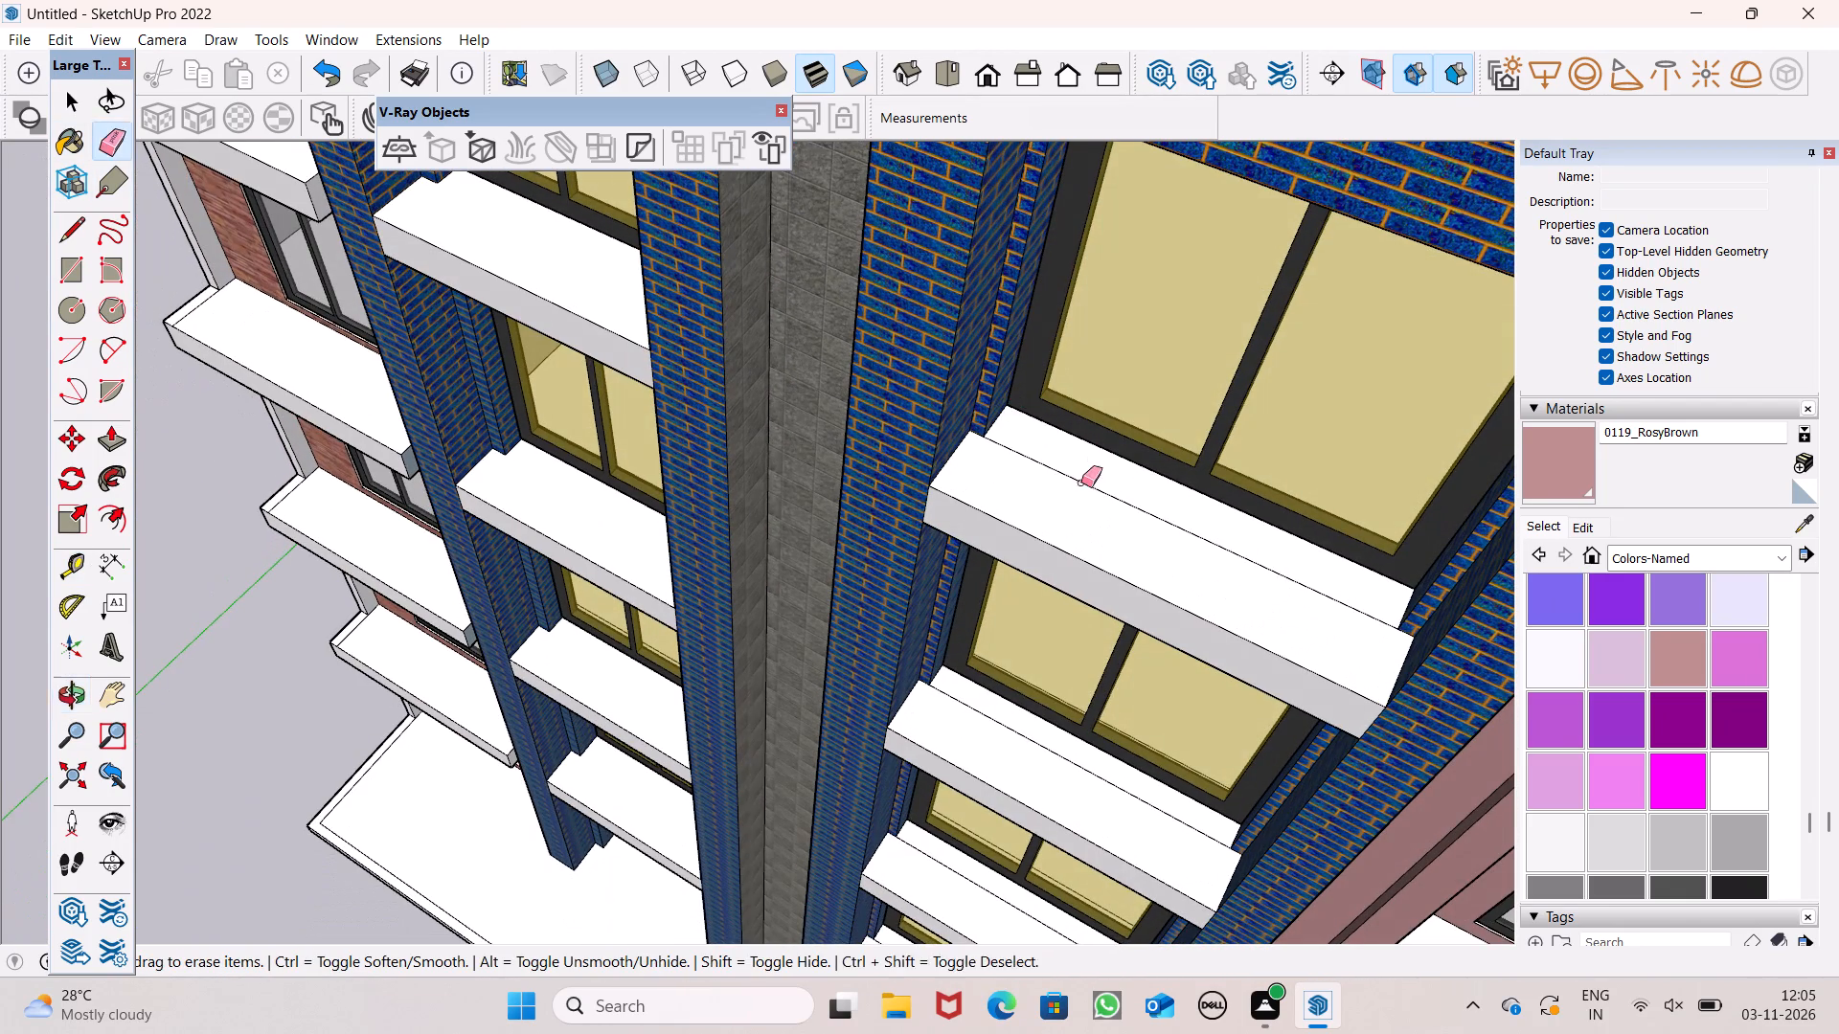
pyautogui.moveTo(1081, 483); pyautogui.dragTo(1079, 491)
pyautogui.scroll(-3, 1047, 436)
pyautogui.scroll(5, 1030, 673)
pyautogui.click(1023, 684)
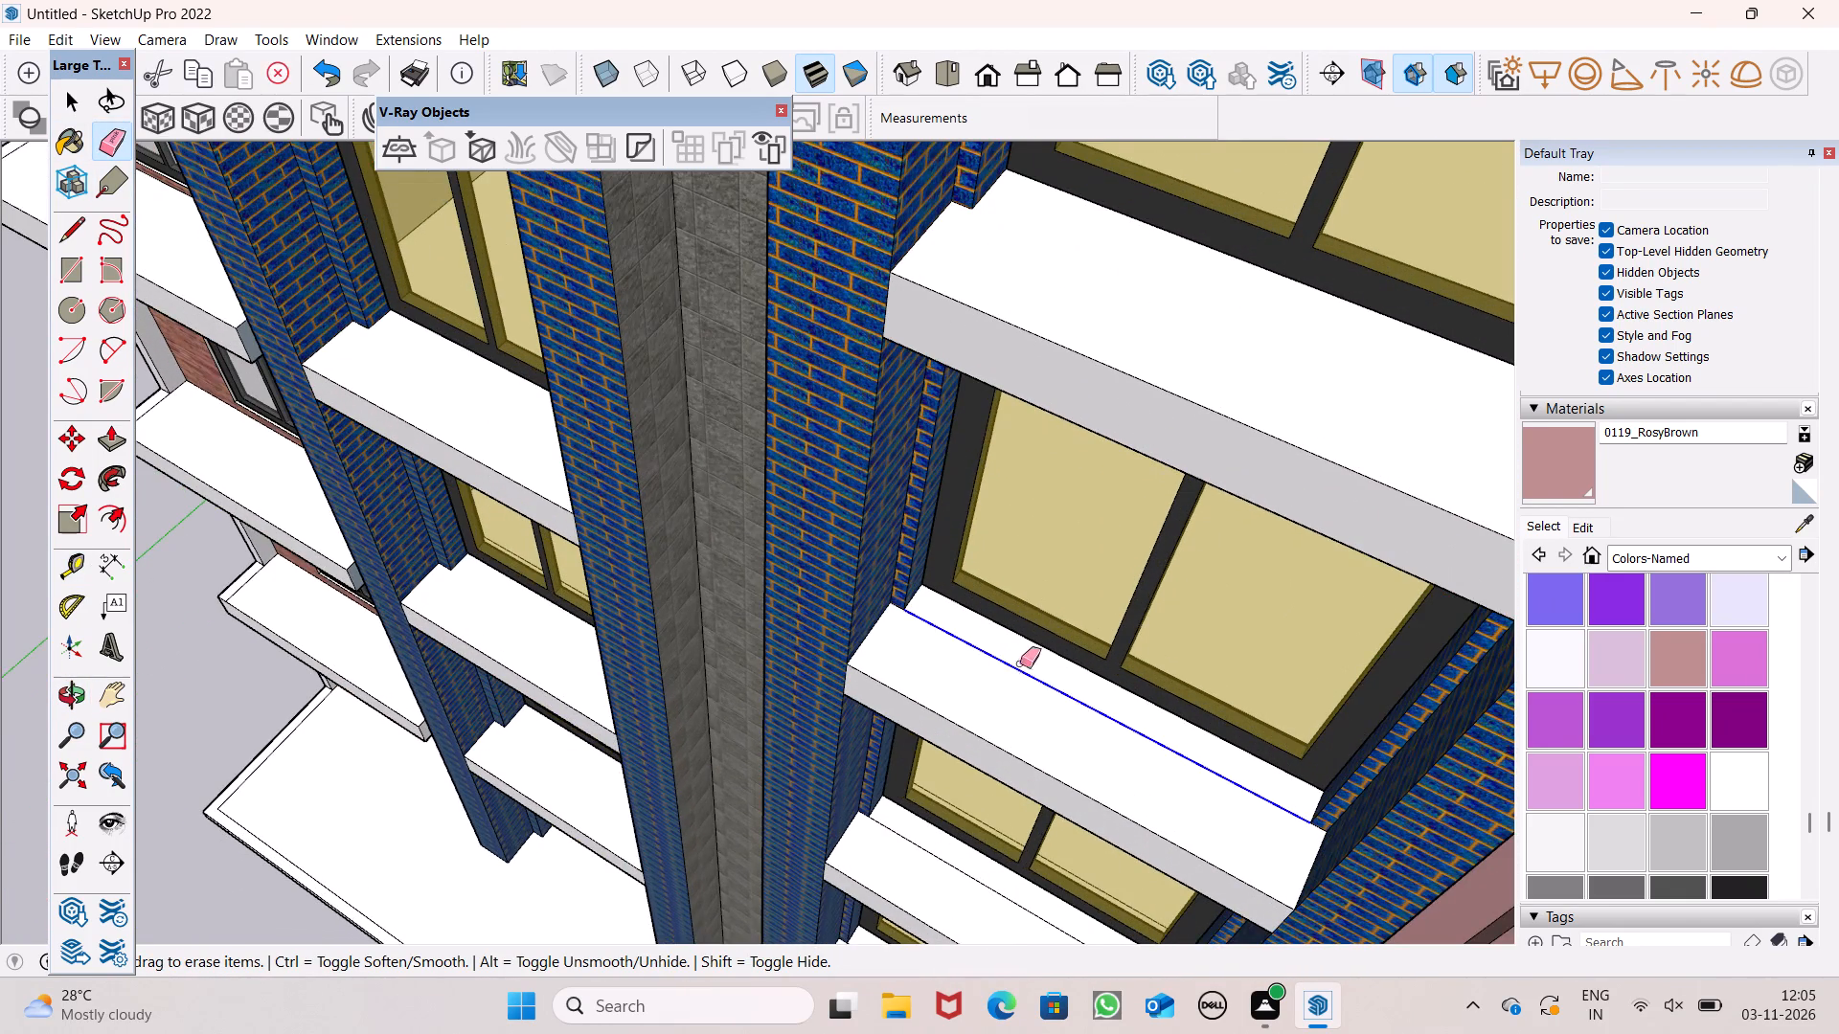
# Erase the stray lengthwise edges on top of the two lower window slabs in the right blue brick bay.
pyautogui.scroll(-14, 1086, 472)
pyautogui.scroll(5, 1050, 663)
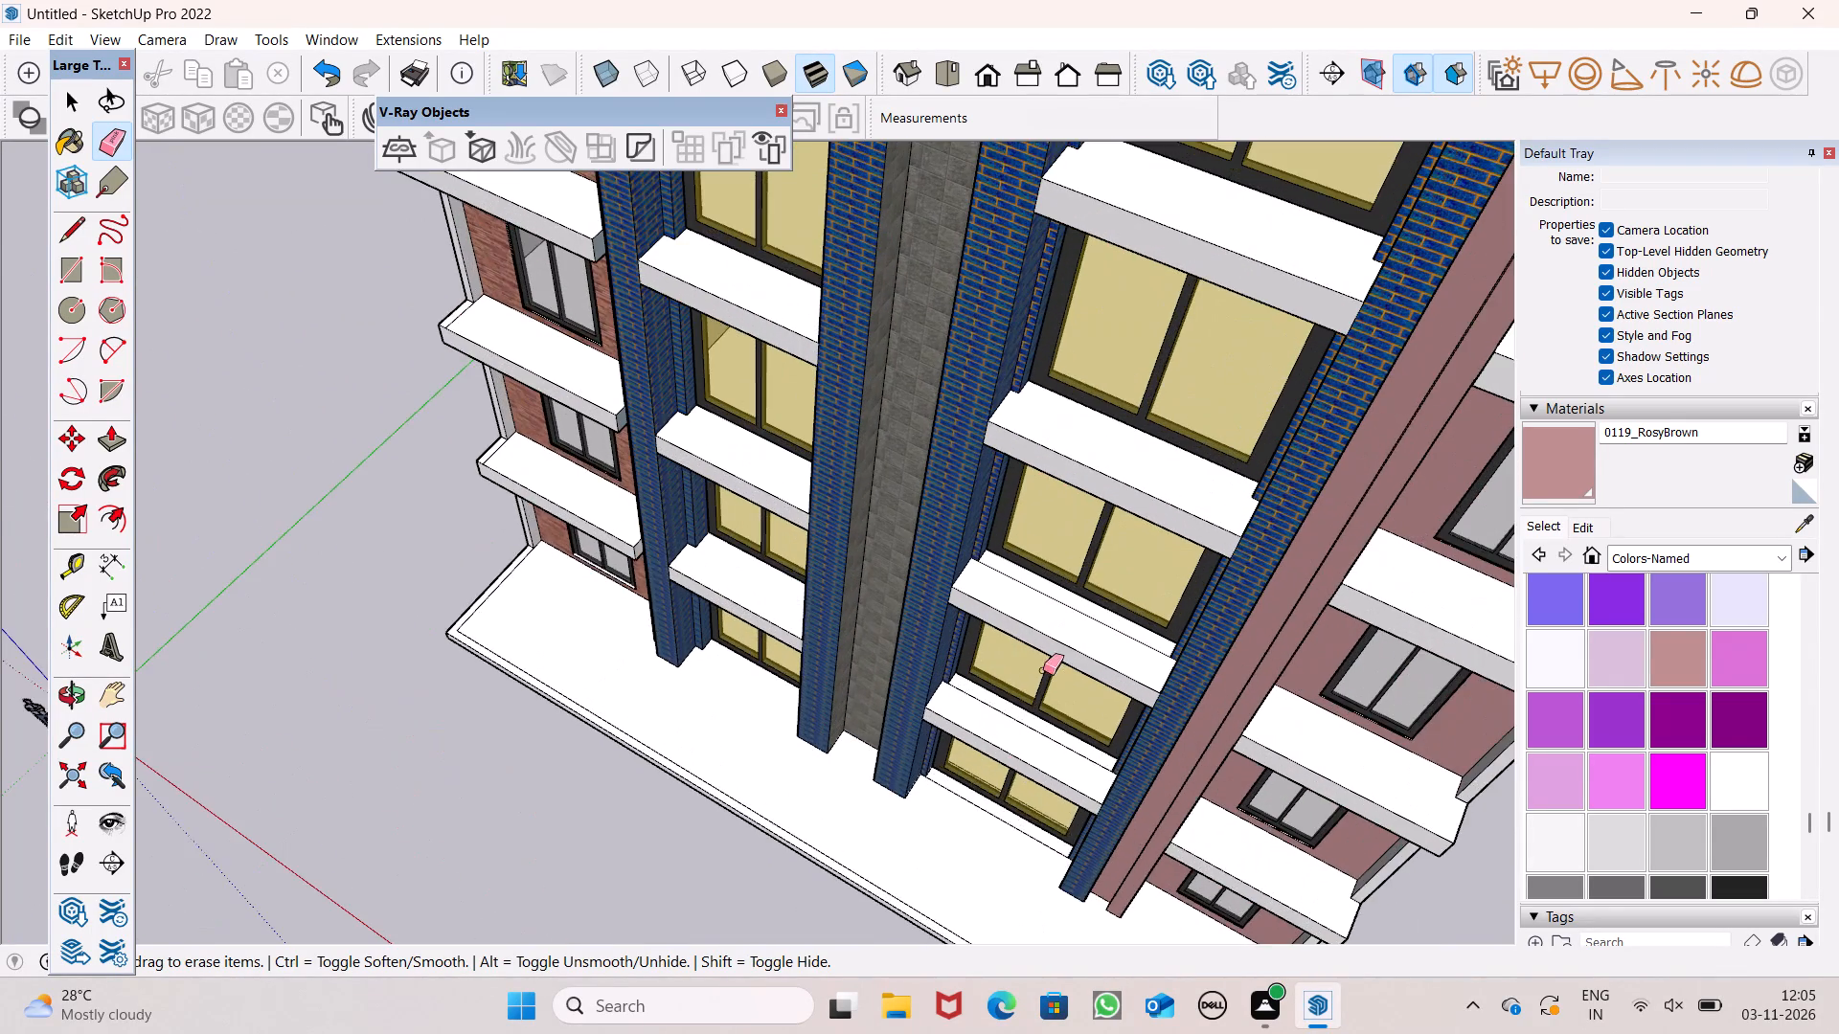
pyautogui.scroll(6, 1040, 651)
pyautogui.click(1076, 559)
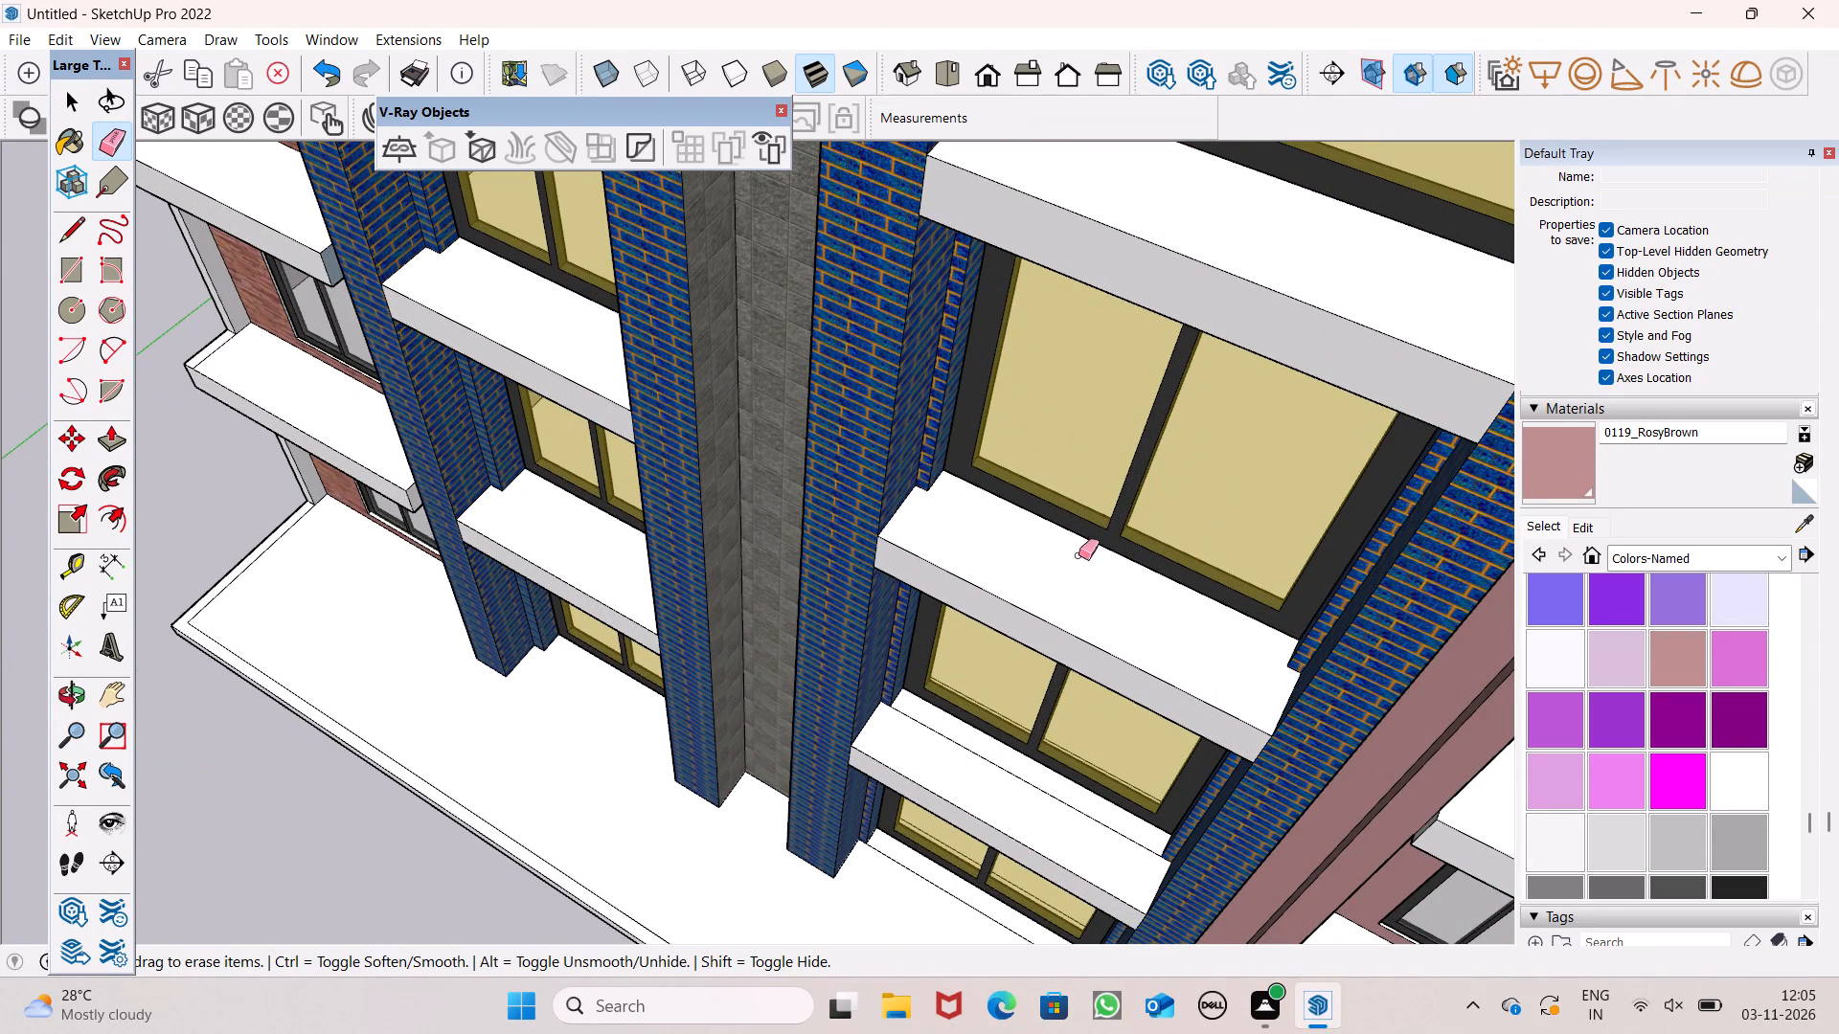
pyautogui.scroll(-7, 1126, 422)
pyautogui.scroll(6, 1072, 668)
pyautogui.moveTo(1065, 653); pyautogui.dragTo(1073, 639)
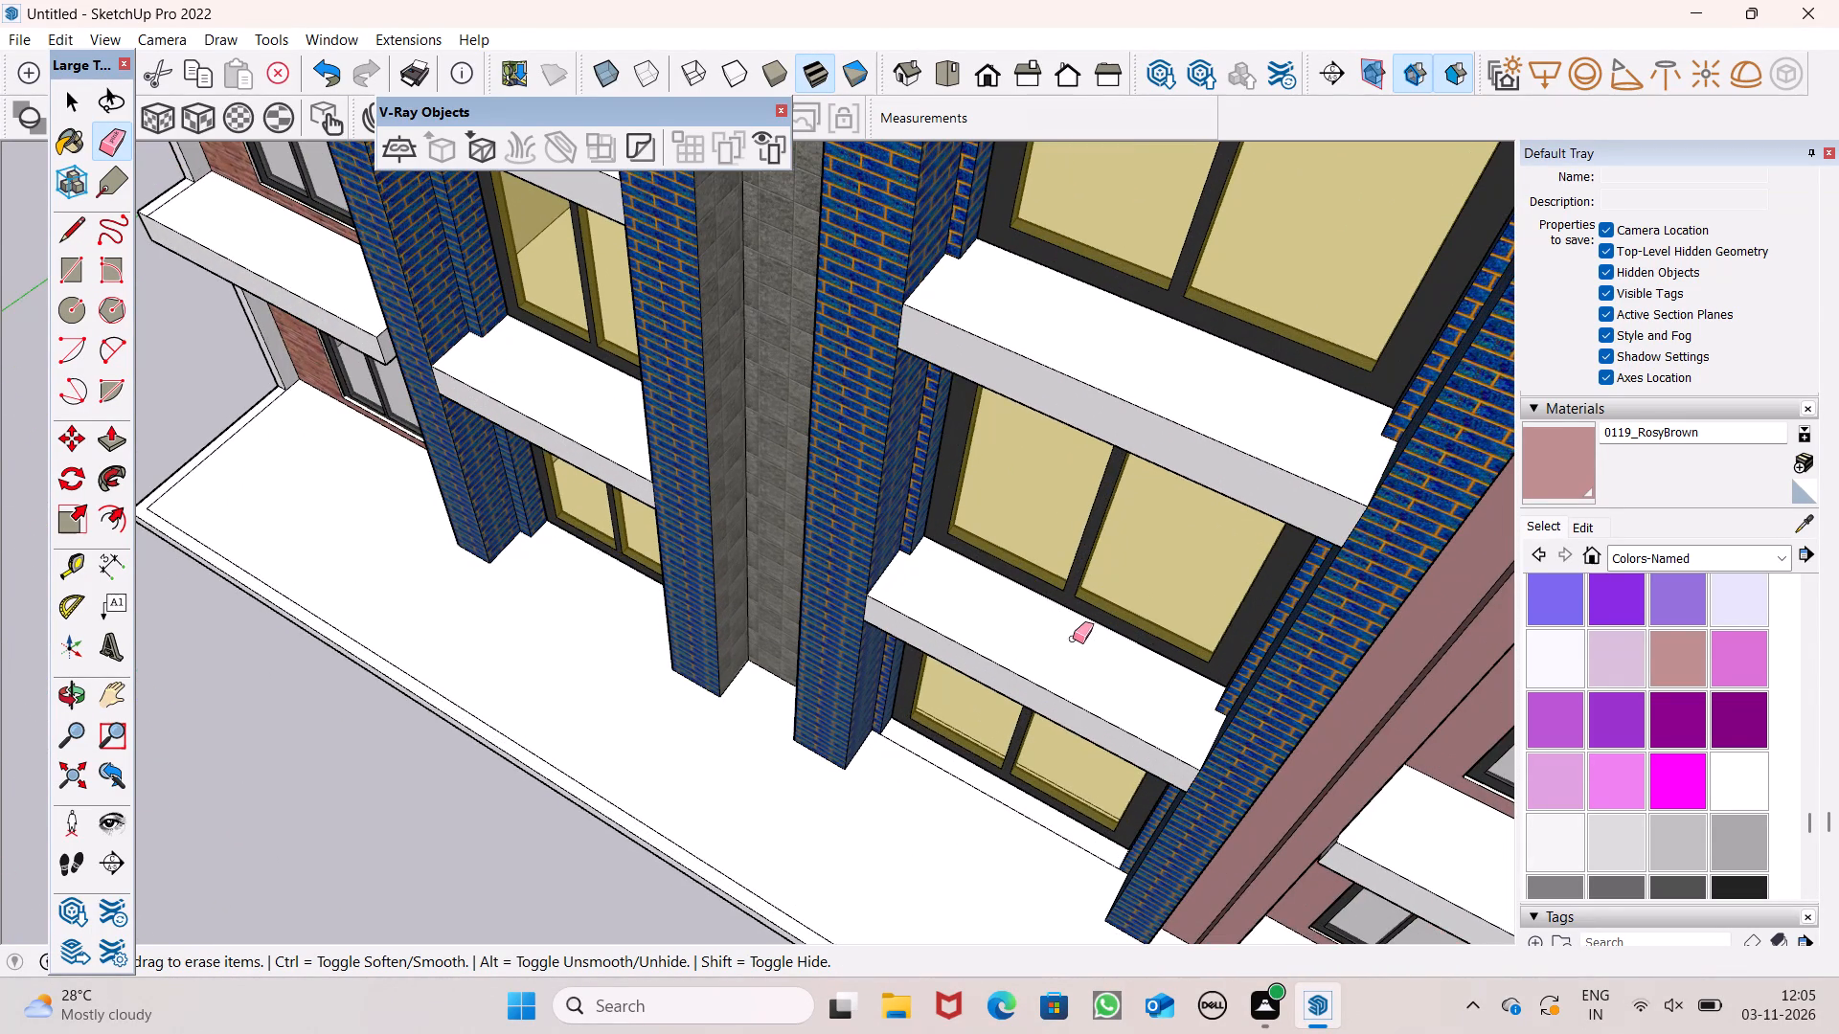
# Examine the building's front facade, projecting slabs and roof terrace from the front and from above.
pyautogui.scroll(-13, 871, 594)
pyautogui.moveTo(855, 584); pyautogui.dragTo(1206, 271, button='middle')
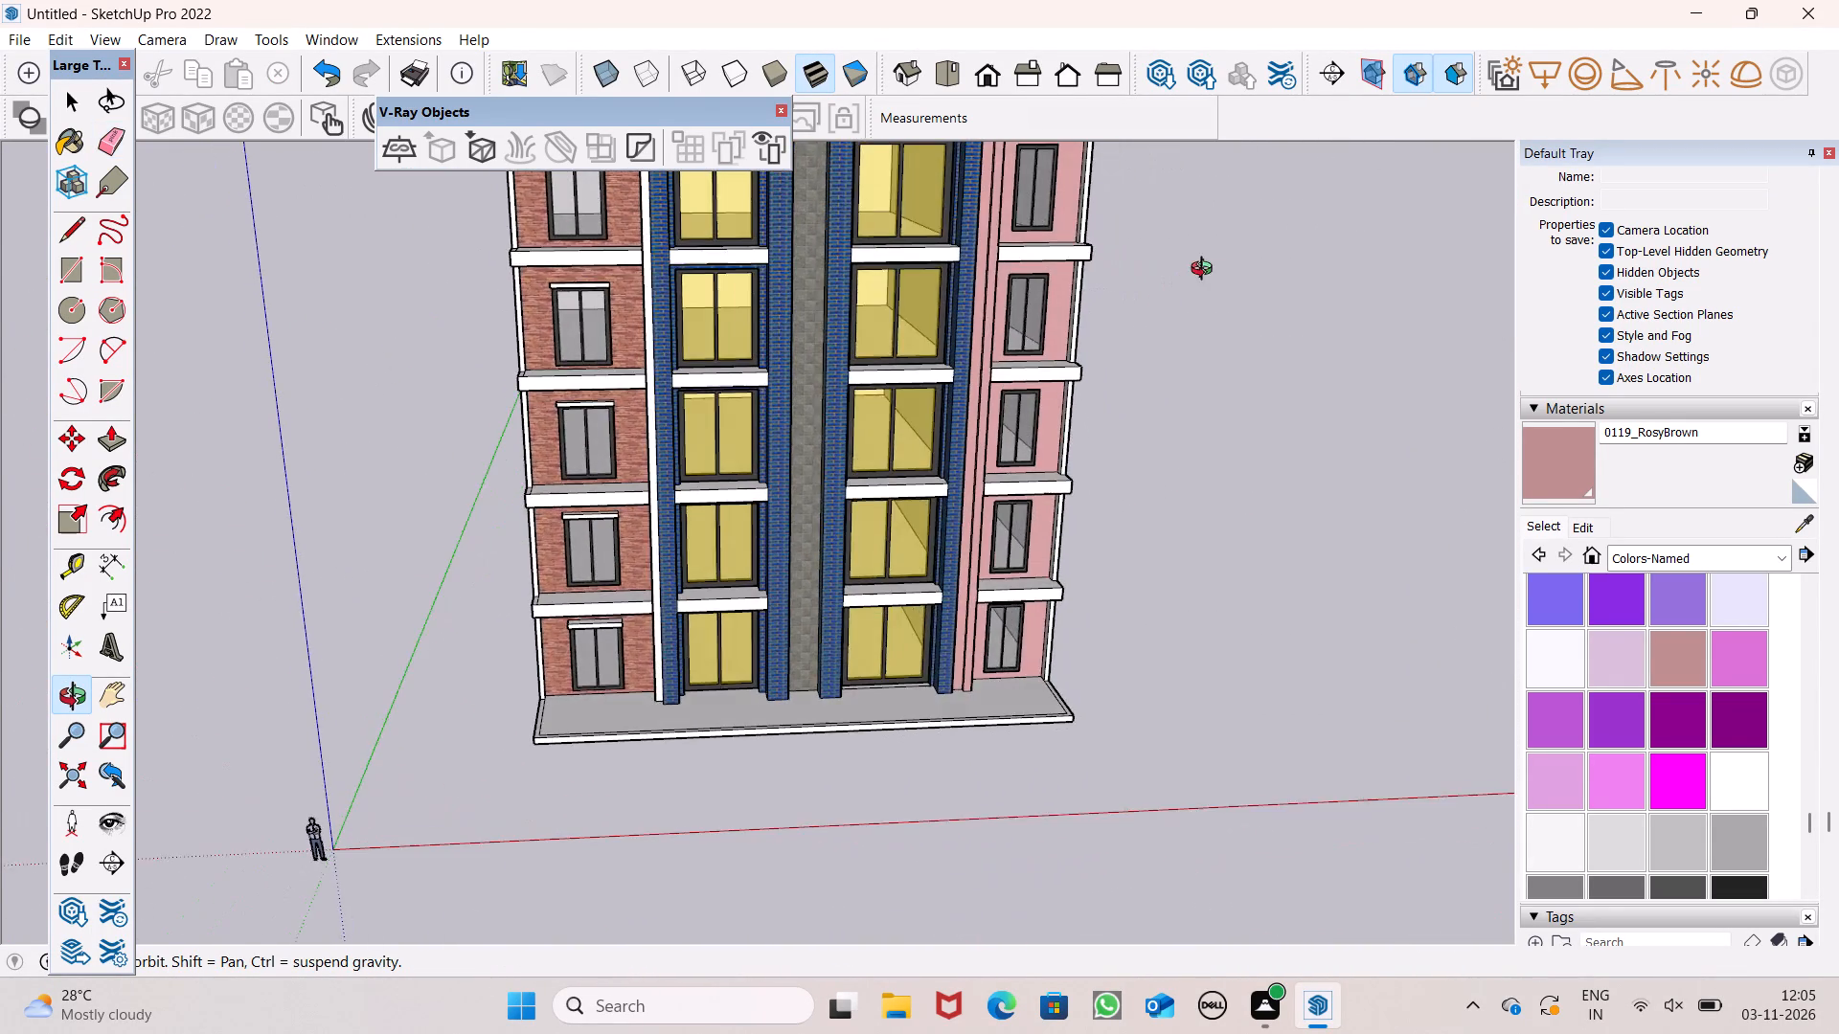
pyautogui.moveTo(1206, 271); pyautogui.dragTo(1207, 271, button='middle')
pyautogui.scroll(-6, 912, 695)
pyautogui.moveTo(909, 714); pyautogui.dragTo(828, 634, button='middle')
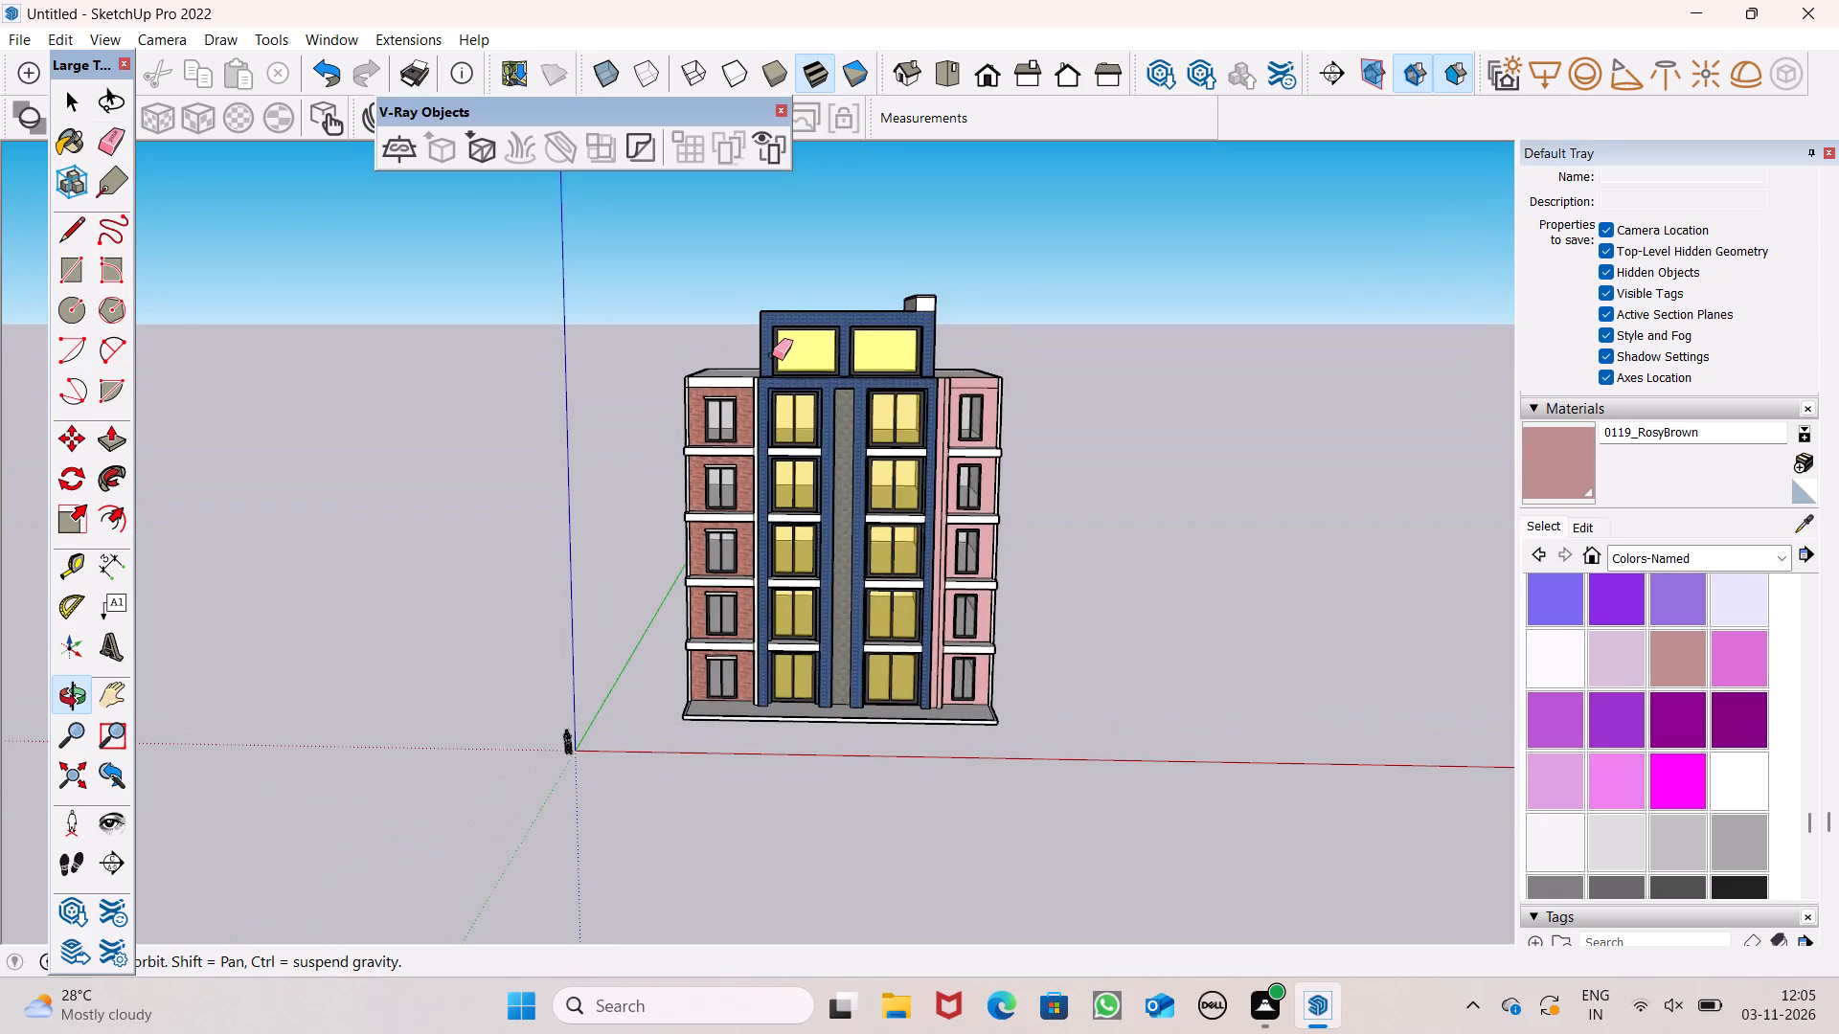
pyautogui.scroll(7, 772, 355)
pyautogui.scroll(-4, 753, 449)
pyautogui.moveTo(862, 493); pyautogui.dragTo(875, 527, button='middle')
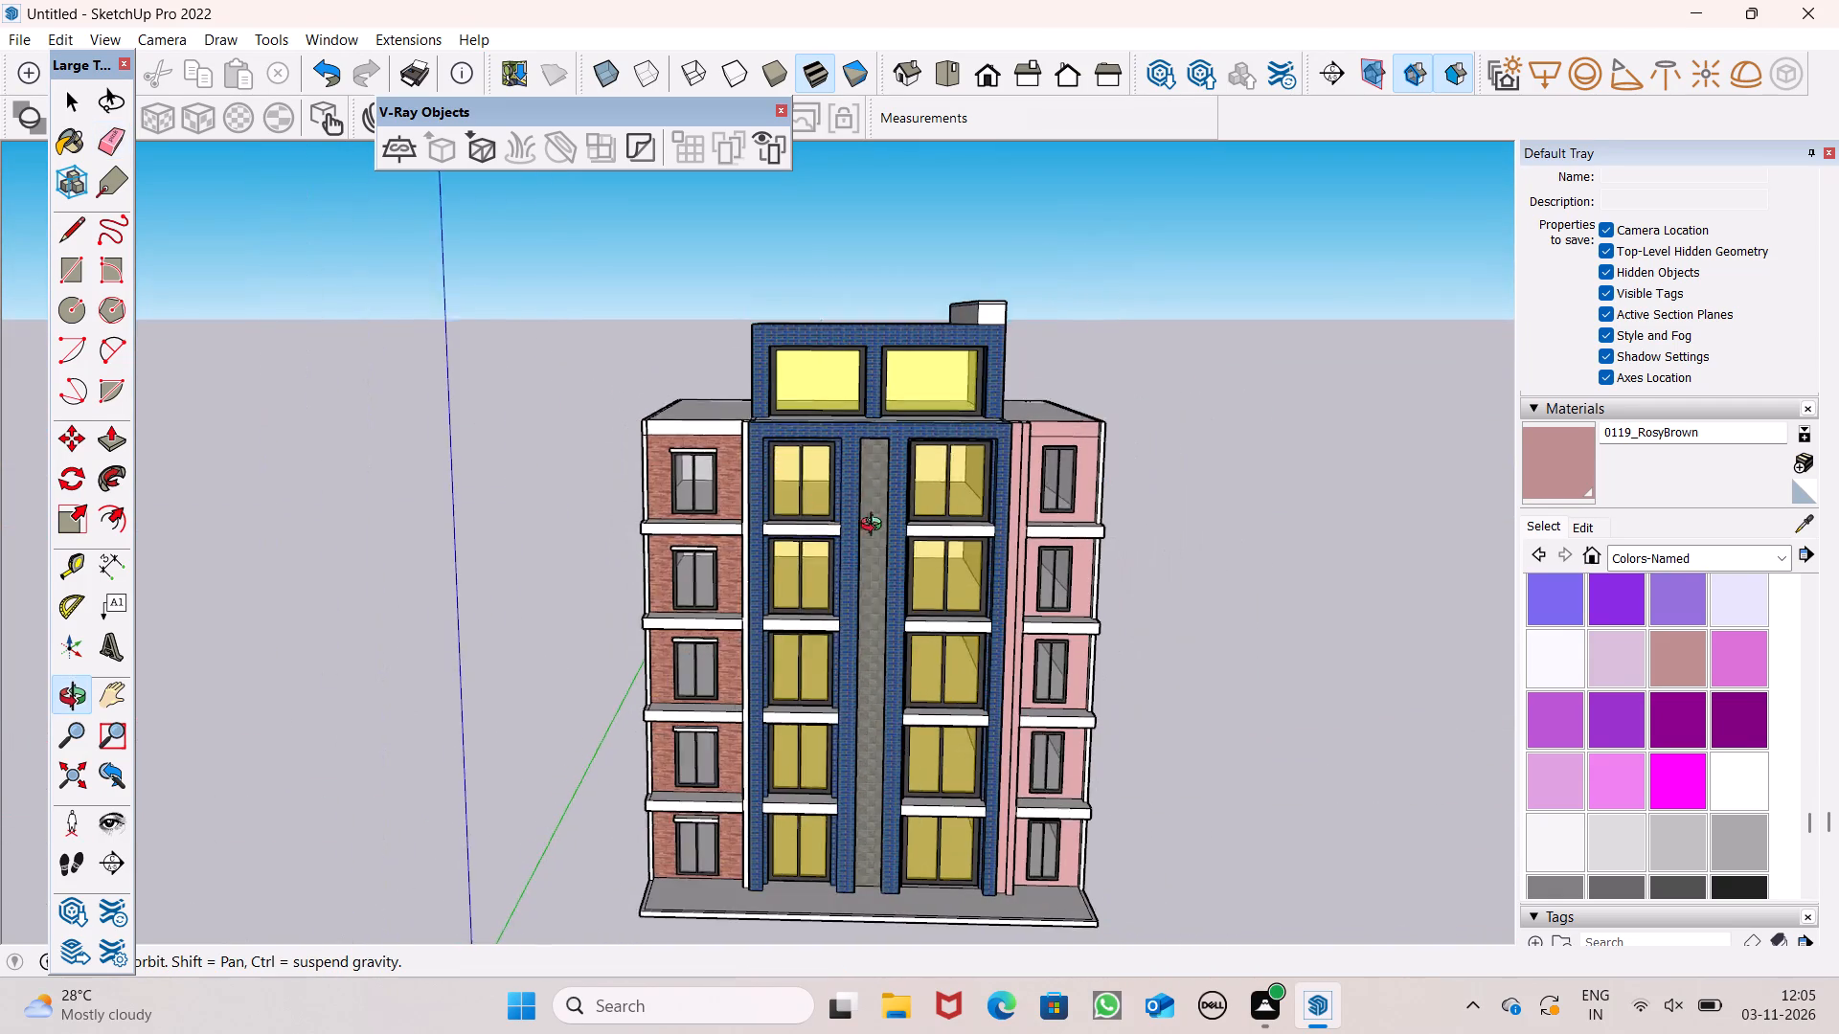
pyautogui.moveTo(875, 527); pyautogui.dragTo(874, 880, button='middle')
pyautogui.scroll(7, 854, 650)
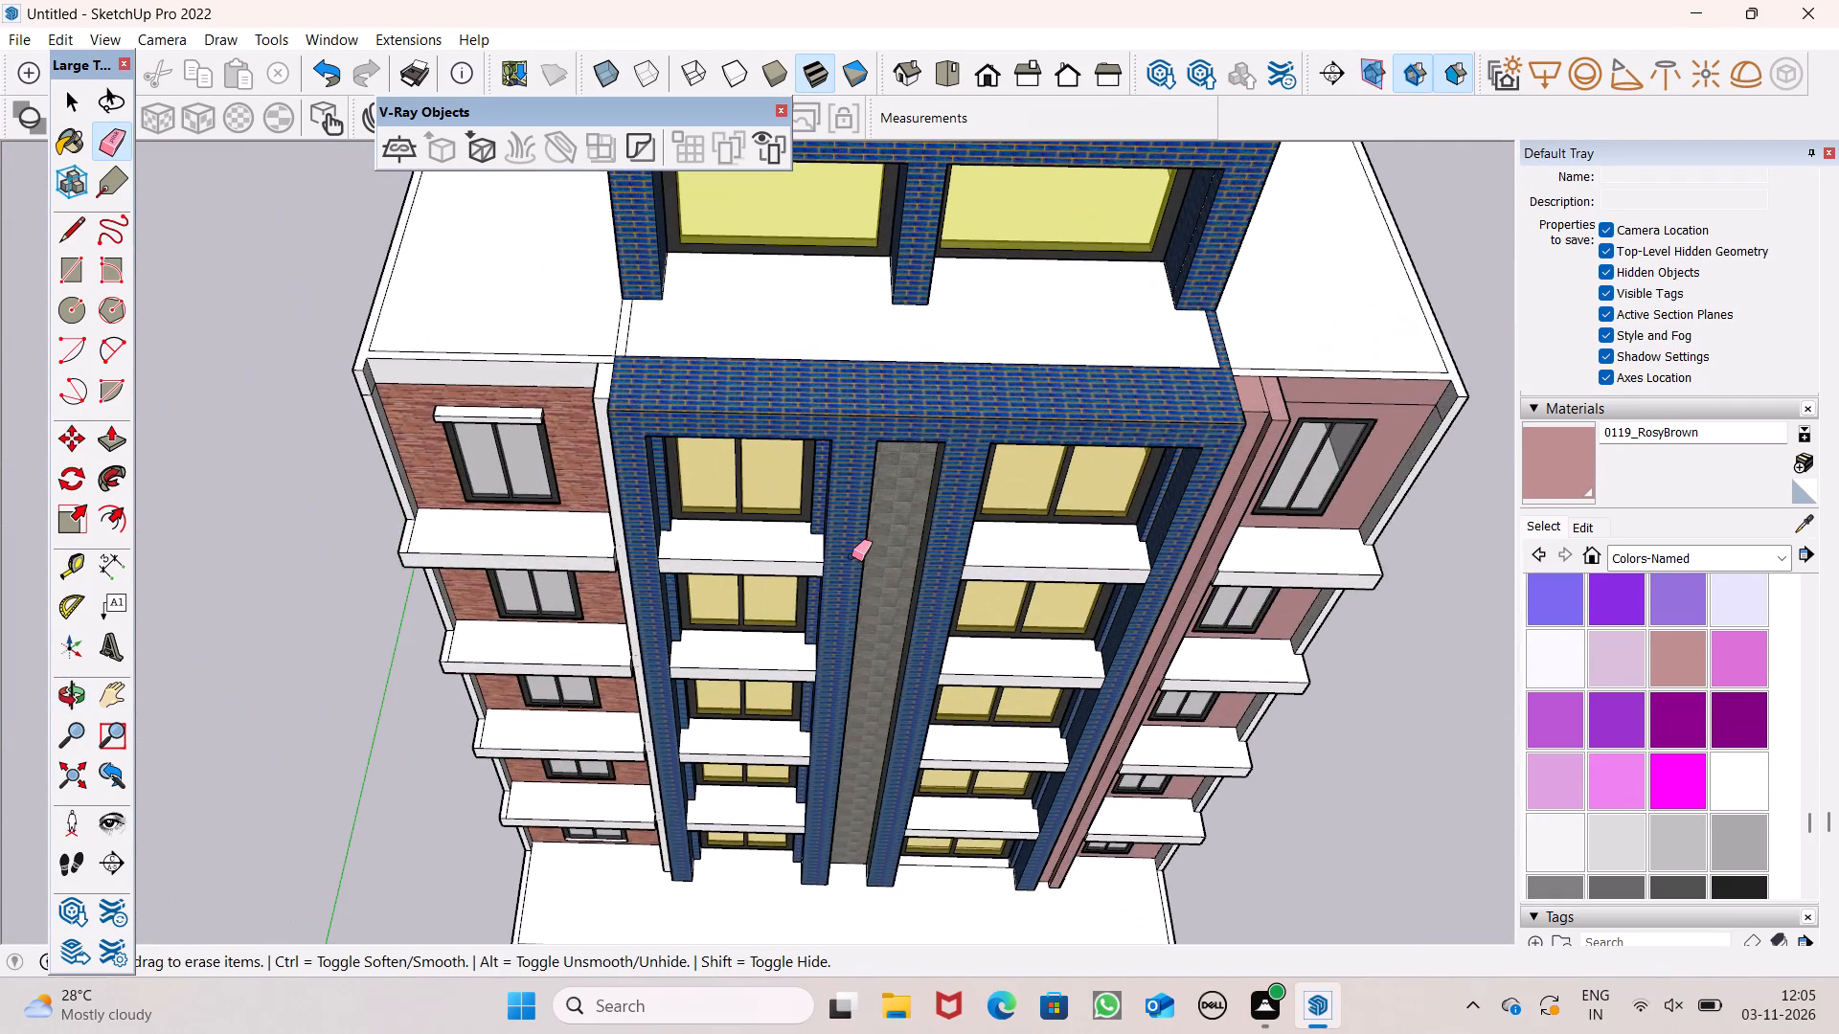
pyautogui.scroll(-4, 936, 526)
pyautogui.moveTo(933, 534); pyautogui.dragTo(933, 606, button='middle')
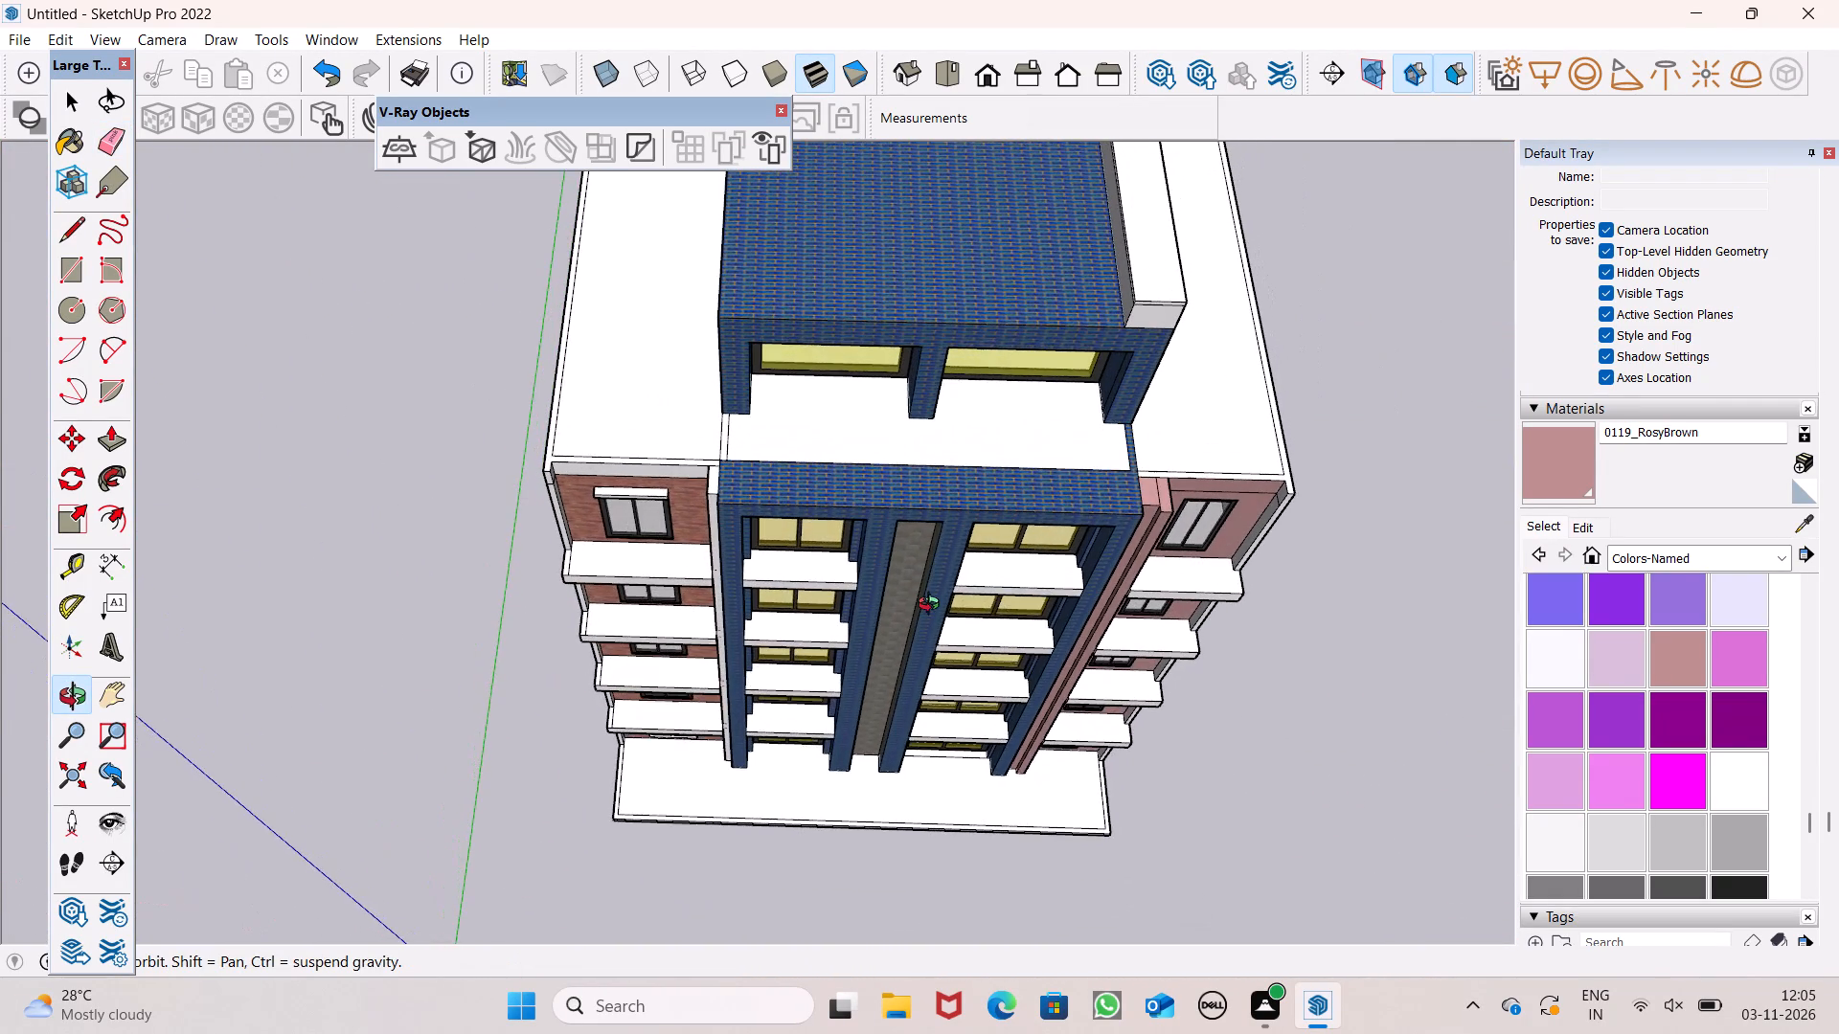
pyautogui.moveTo(933, 606); pyautogui.dragTo(951, 587, button='middle')
pyautogui.scroll(7, 951, 587)
pyautogui.scroll(-6, 944, 578)
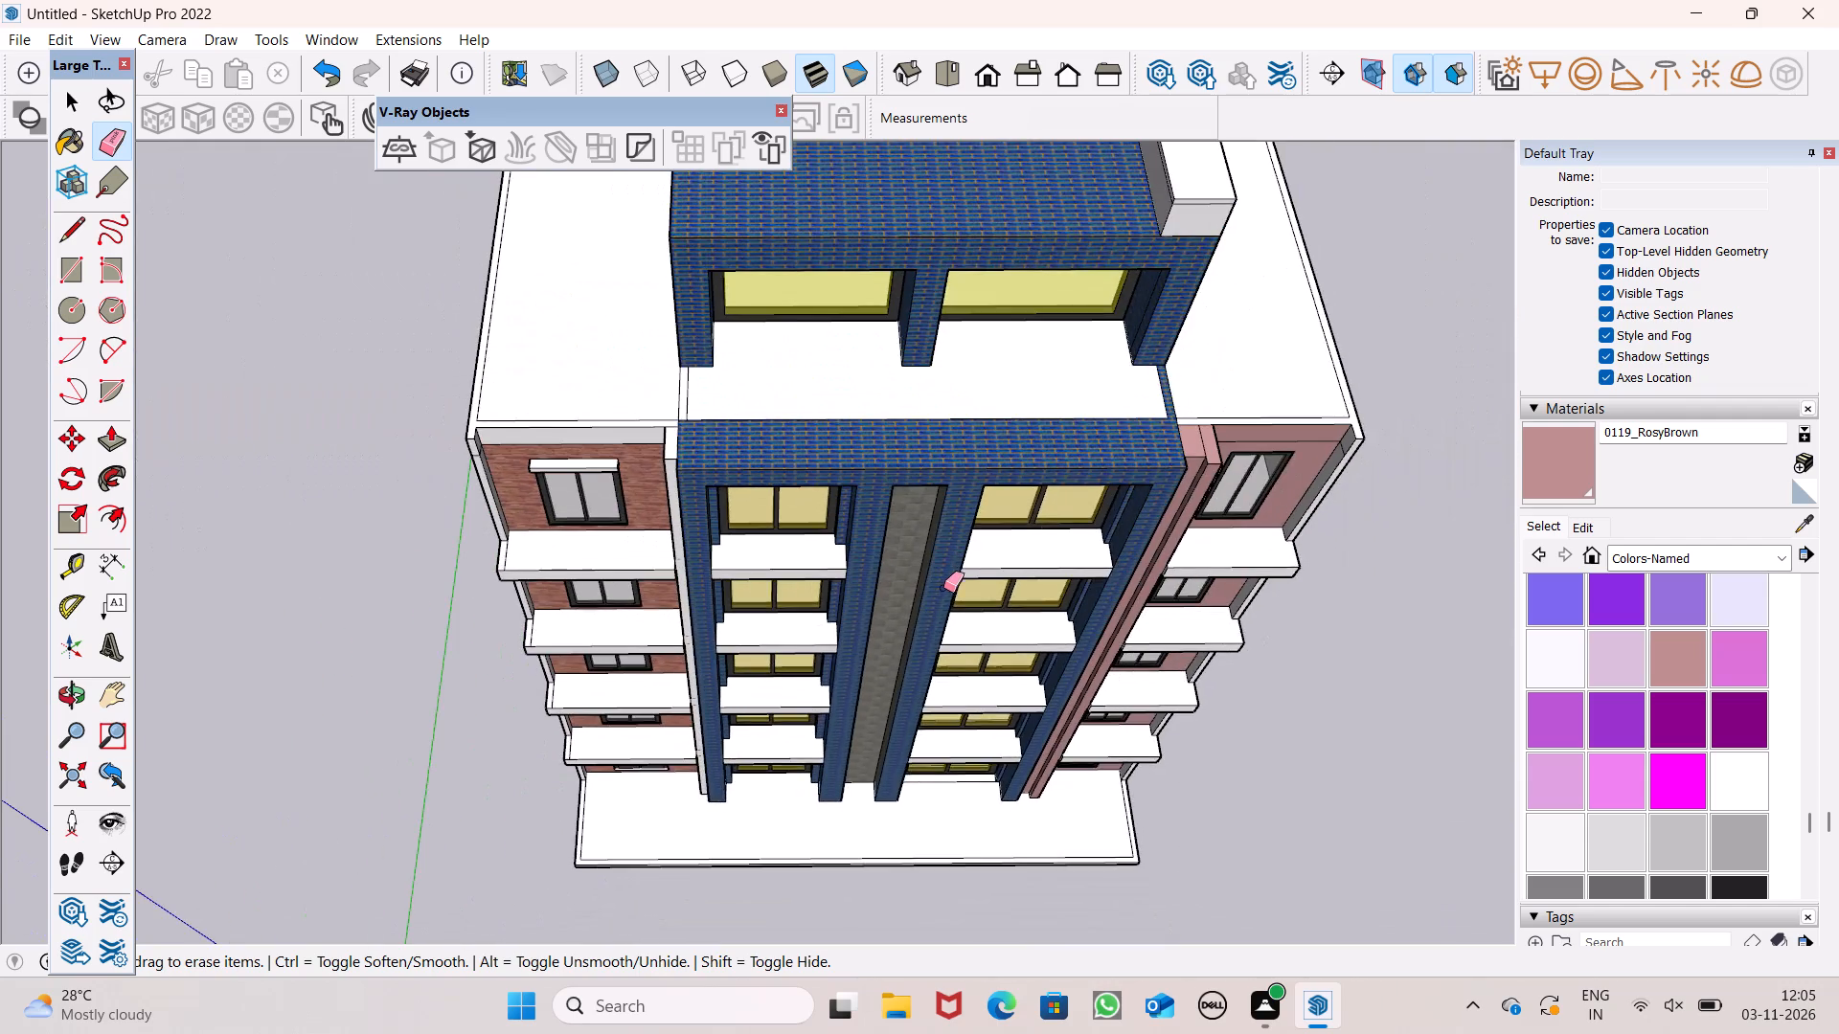
pyautogui.moveTo(943, 595); pyautogui.dragTo(920, 646, button='middle')
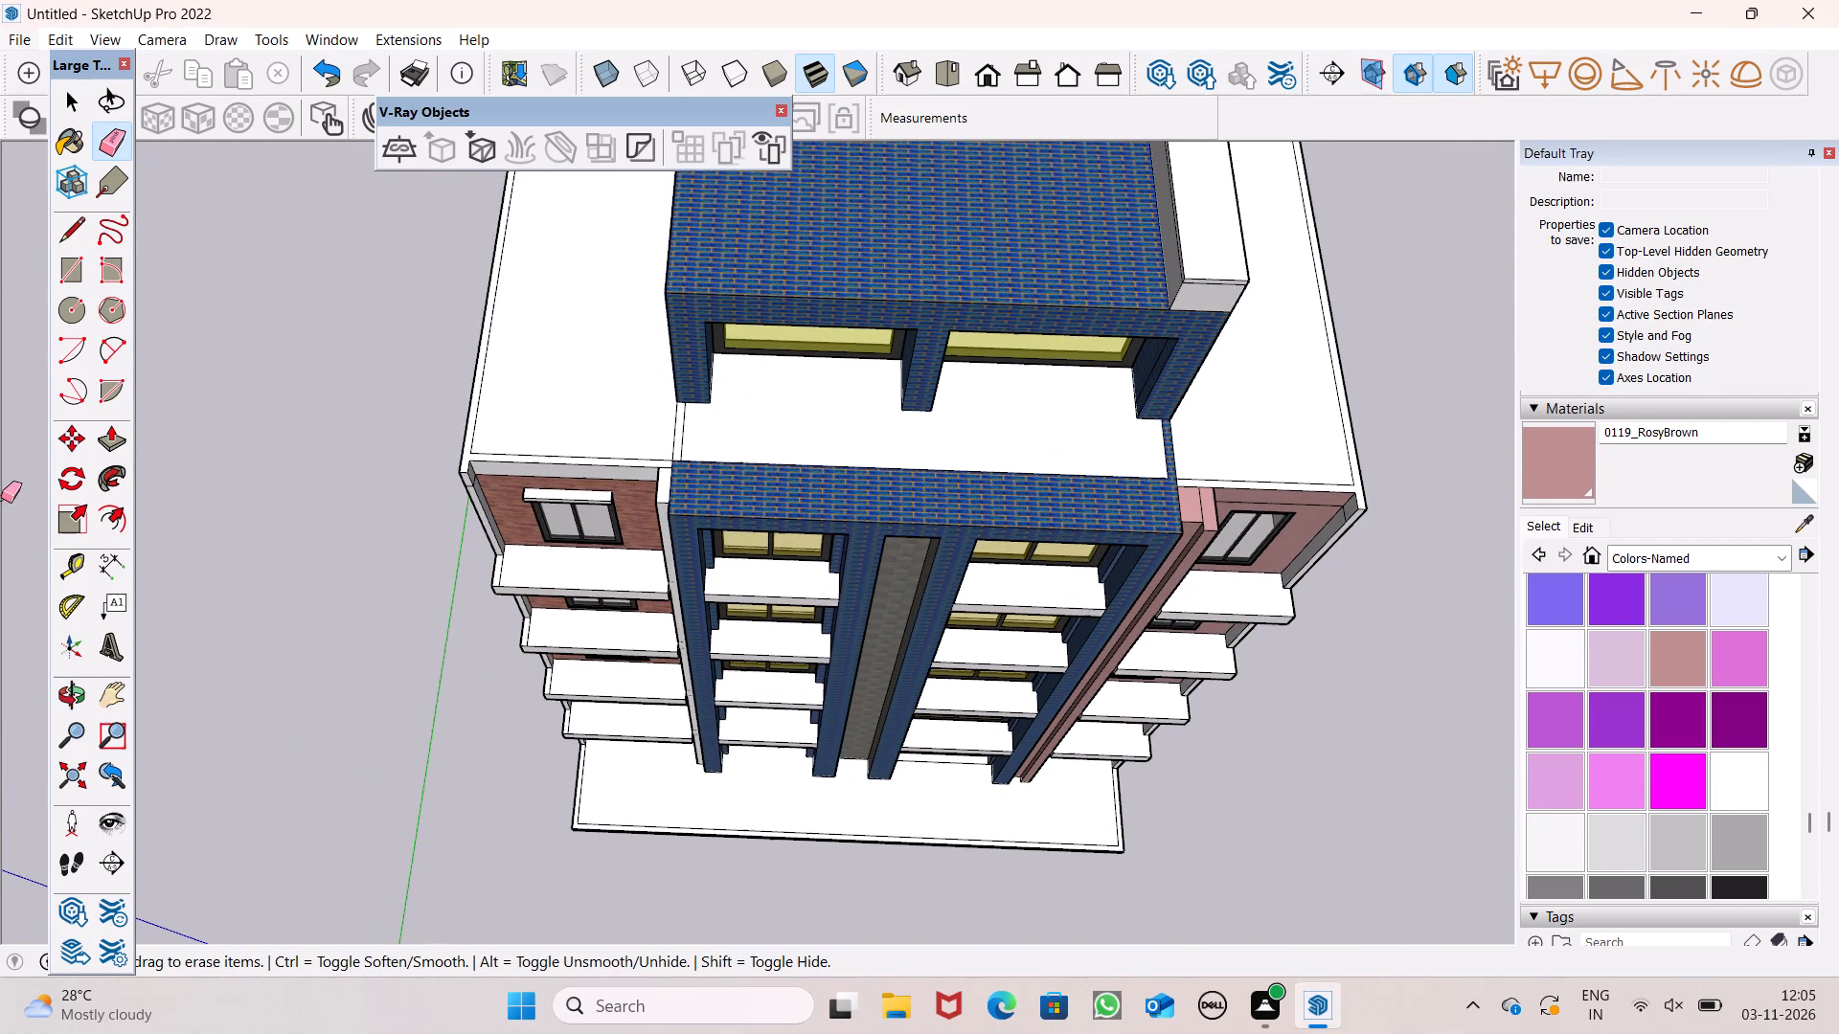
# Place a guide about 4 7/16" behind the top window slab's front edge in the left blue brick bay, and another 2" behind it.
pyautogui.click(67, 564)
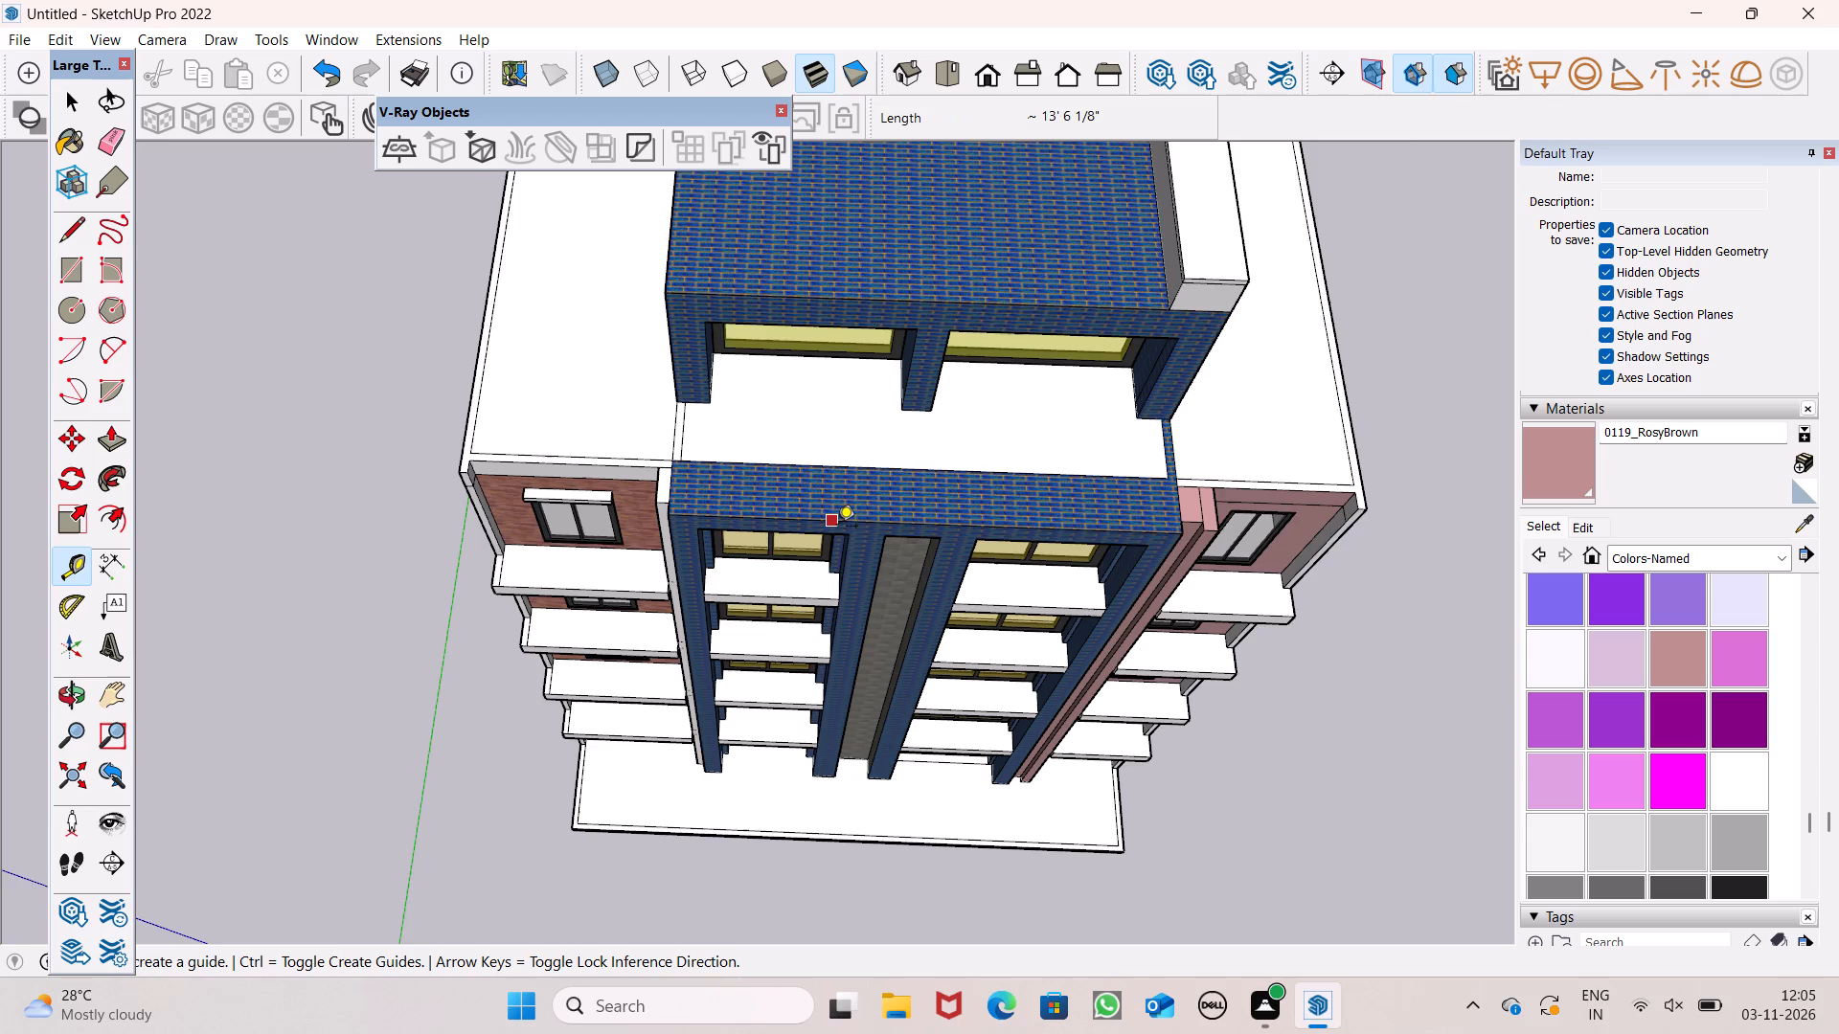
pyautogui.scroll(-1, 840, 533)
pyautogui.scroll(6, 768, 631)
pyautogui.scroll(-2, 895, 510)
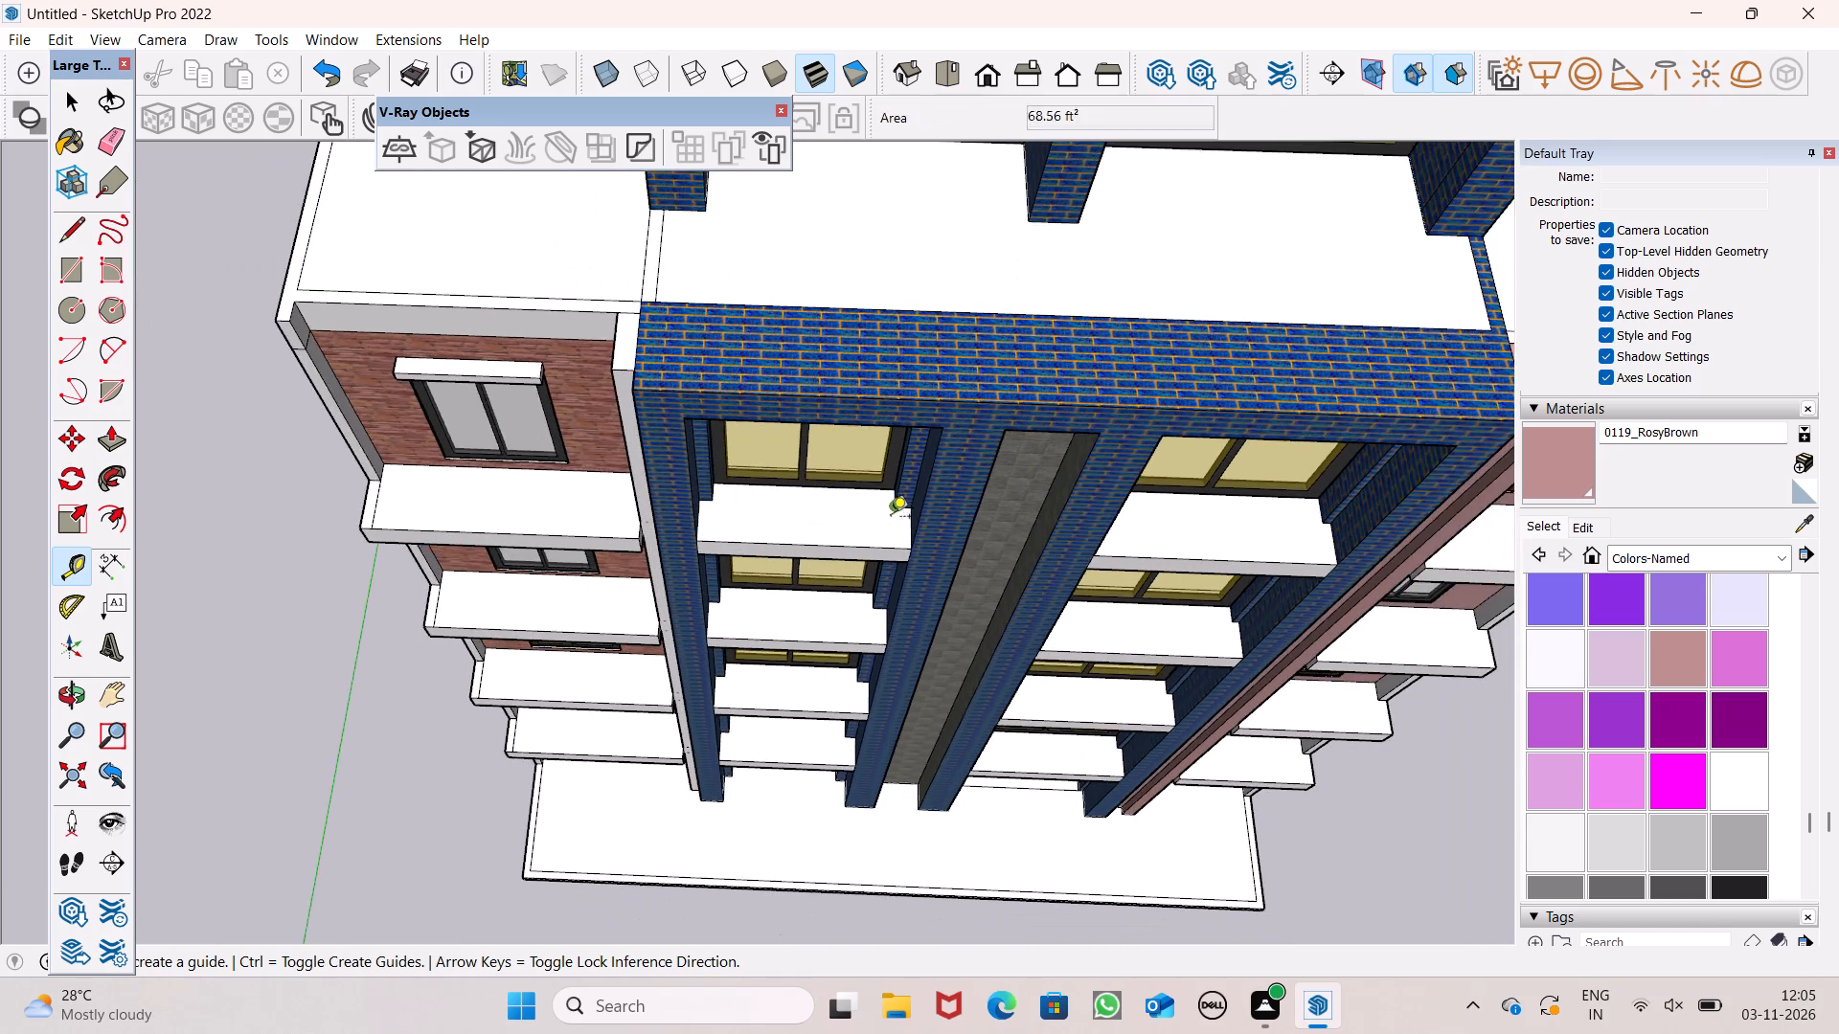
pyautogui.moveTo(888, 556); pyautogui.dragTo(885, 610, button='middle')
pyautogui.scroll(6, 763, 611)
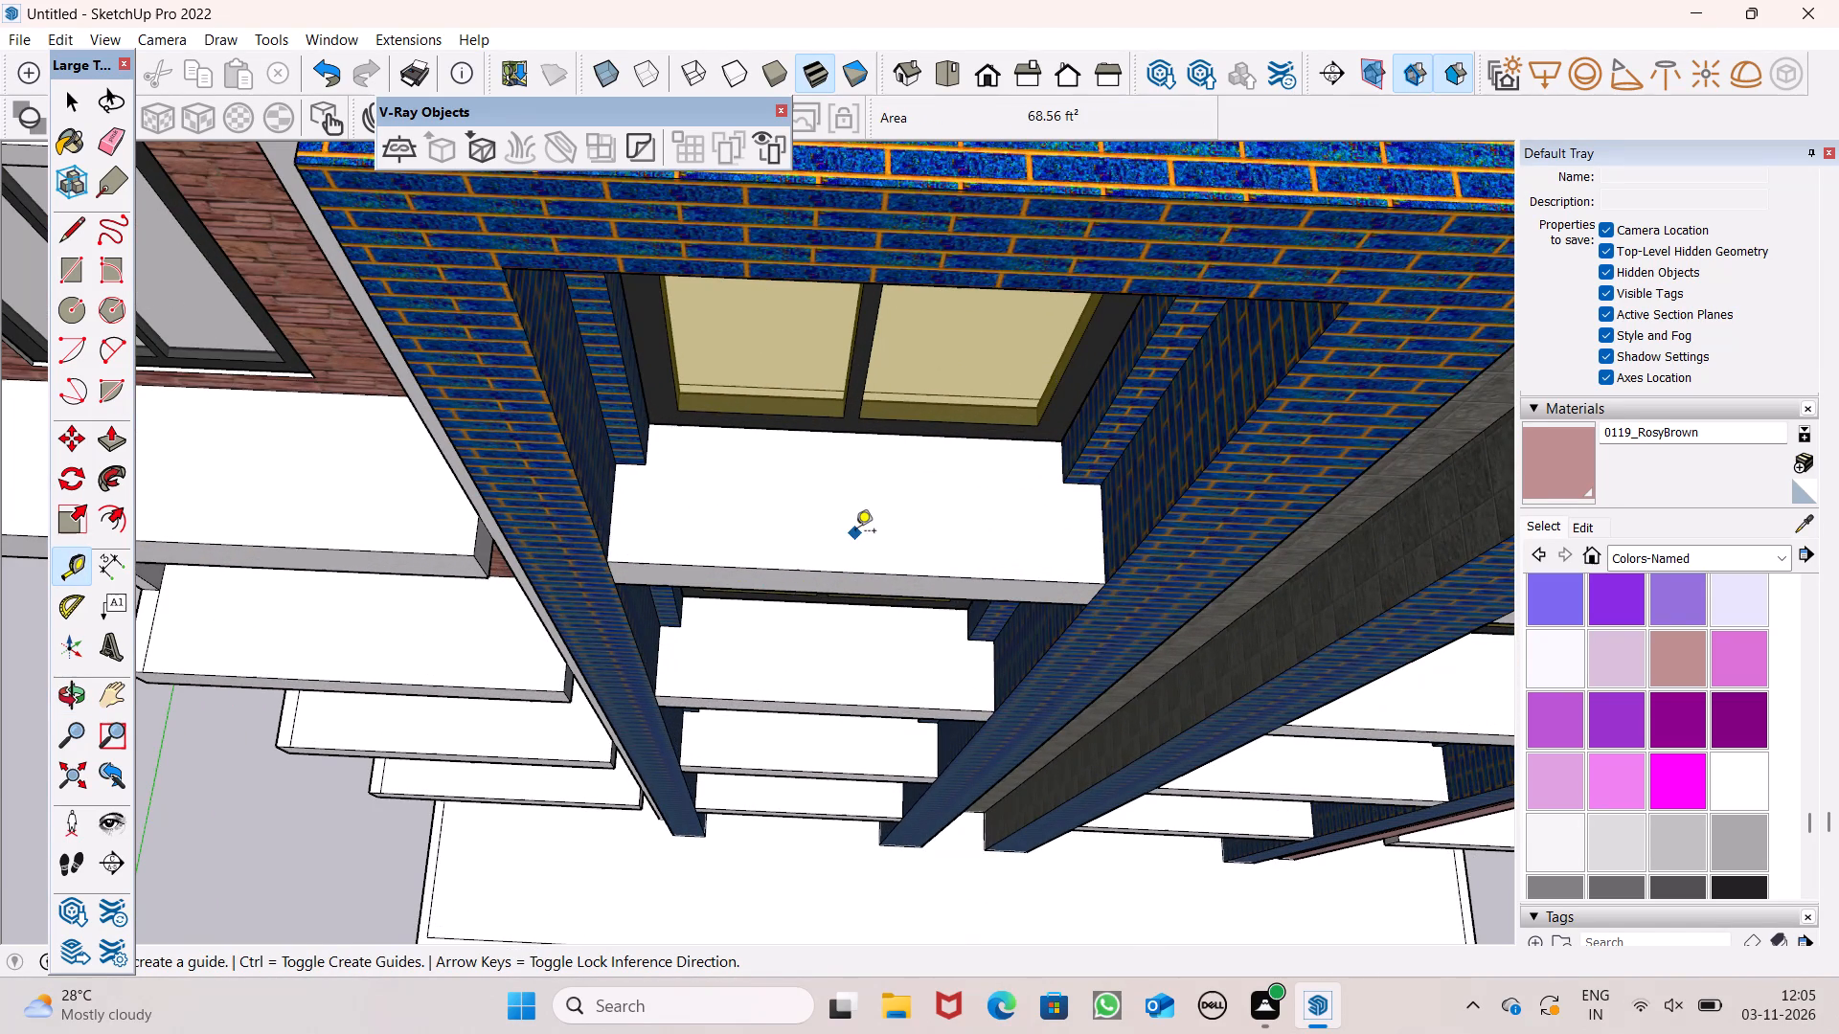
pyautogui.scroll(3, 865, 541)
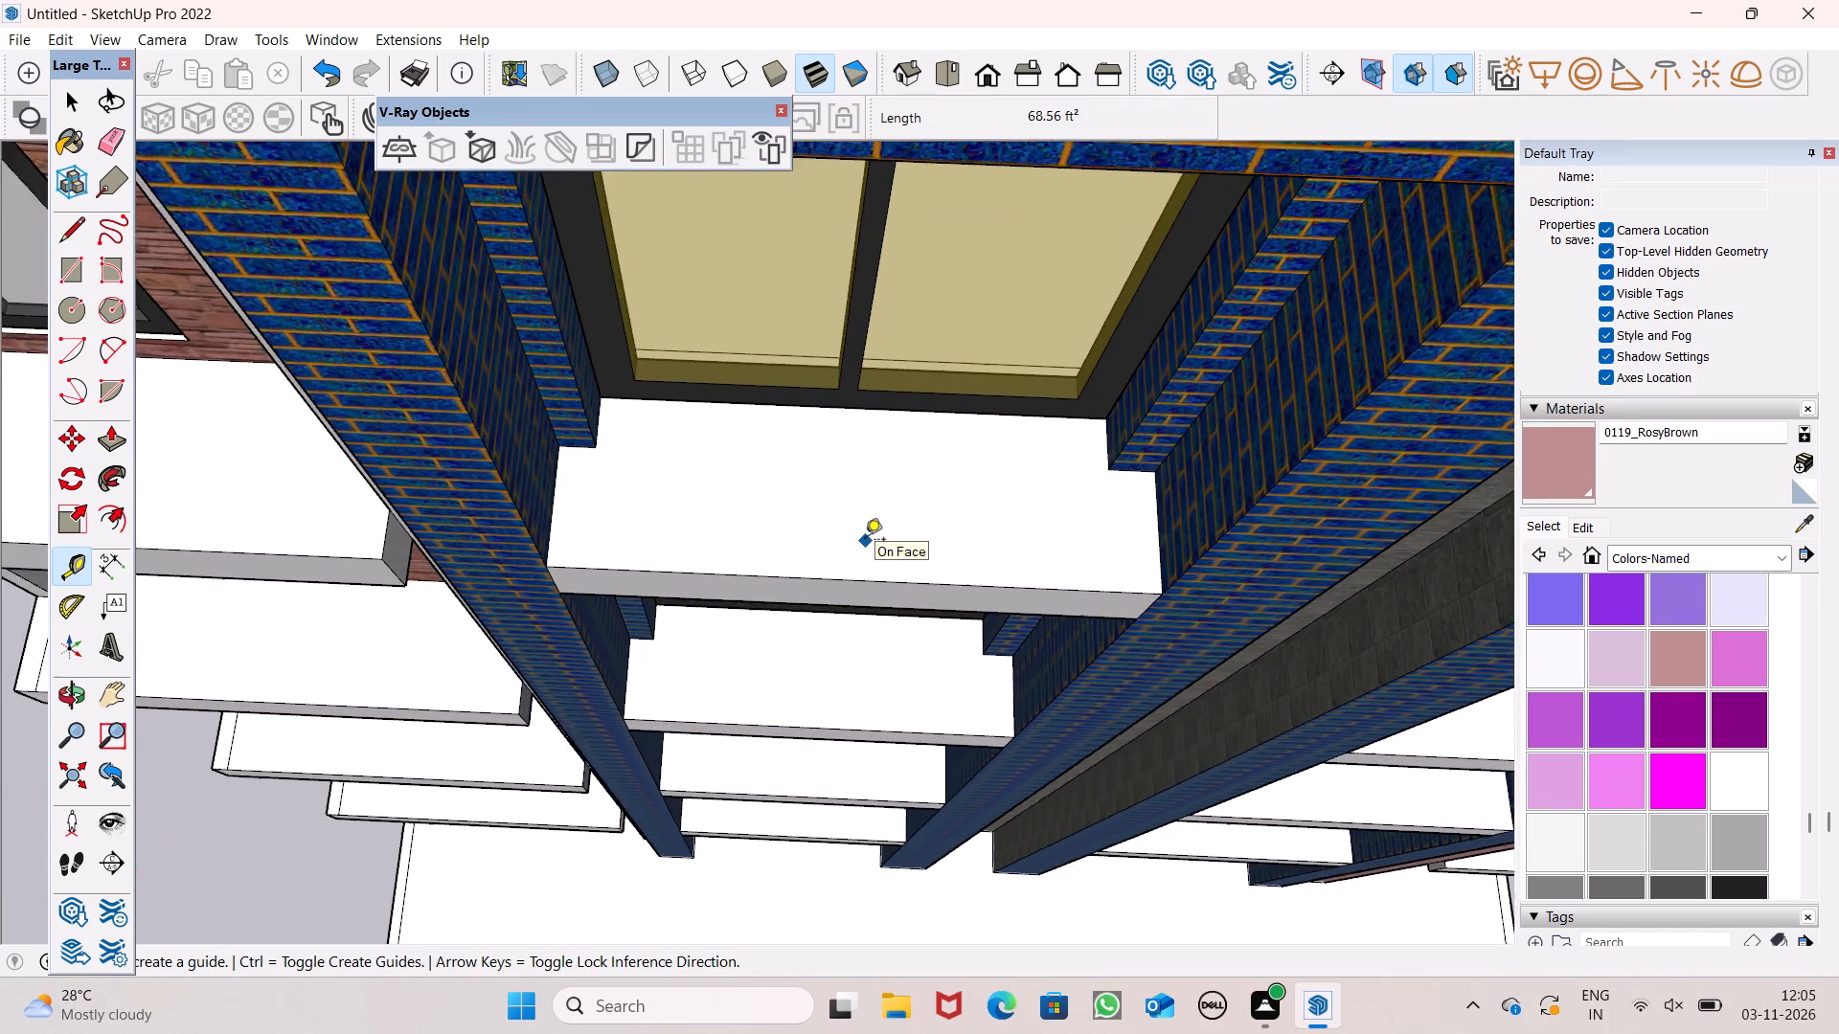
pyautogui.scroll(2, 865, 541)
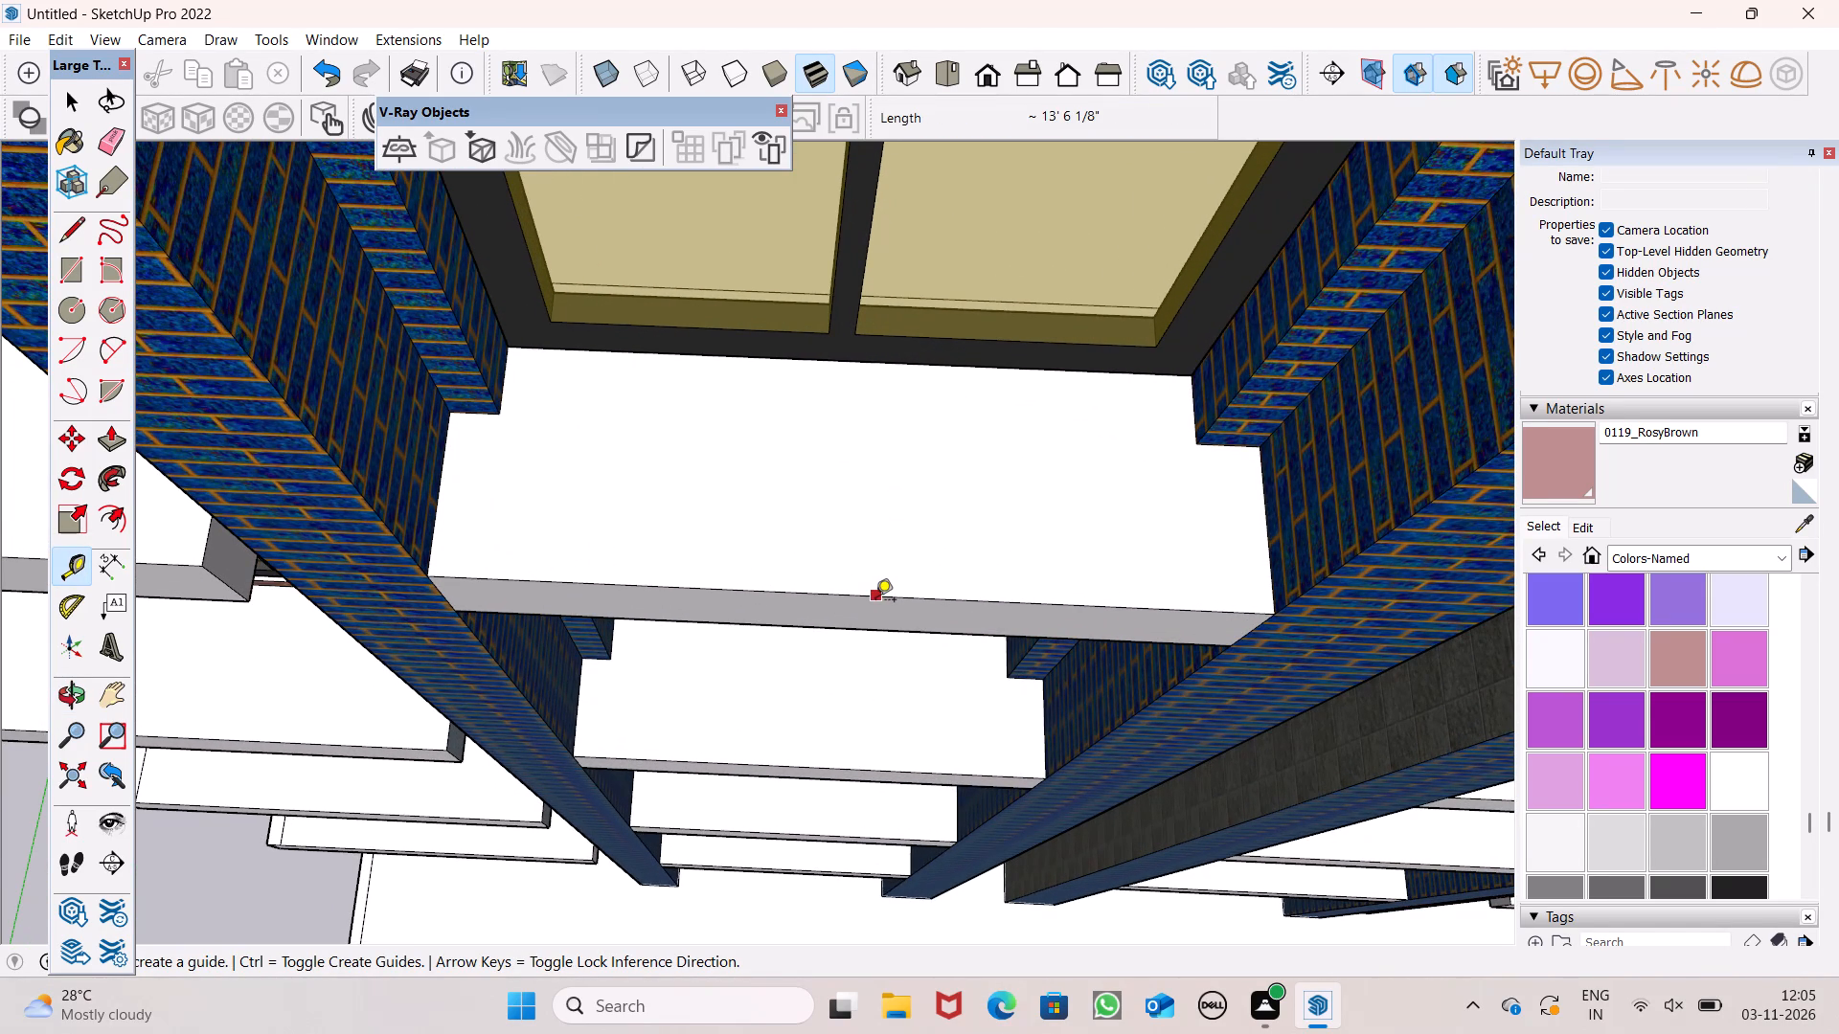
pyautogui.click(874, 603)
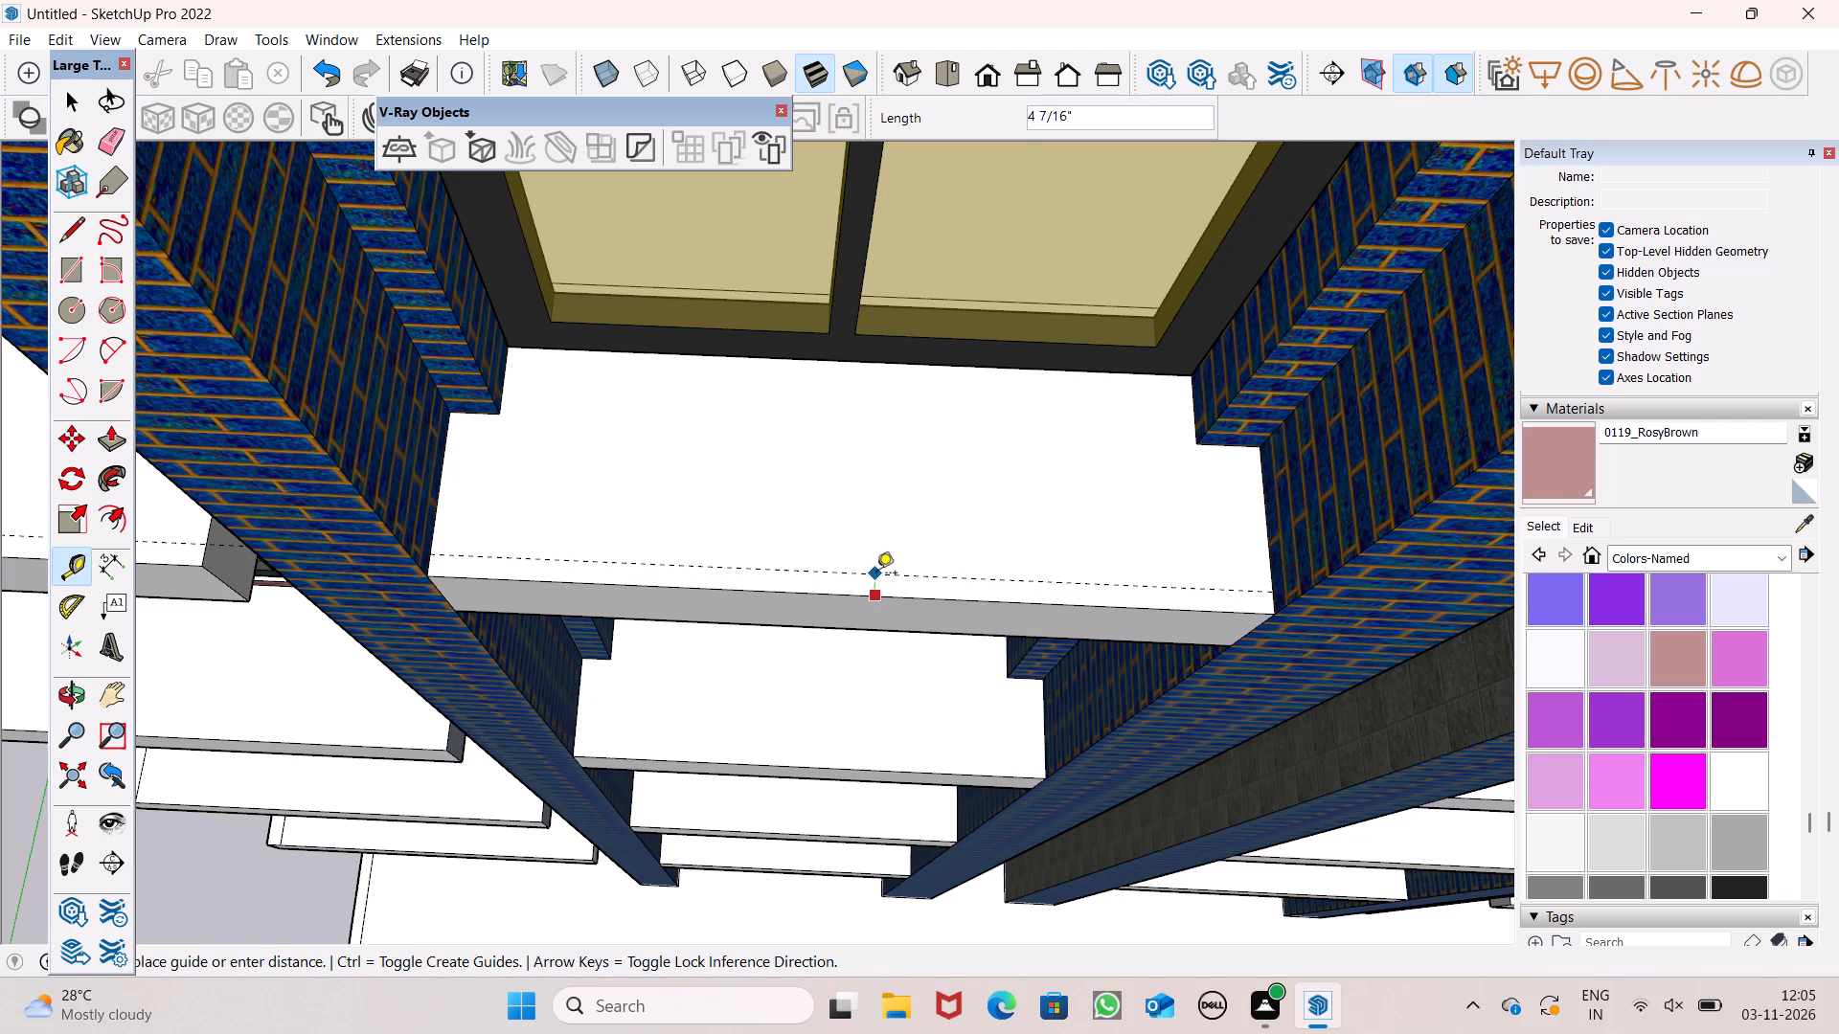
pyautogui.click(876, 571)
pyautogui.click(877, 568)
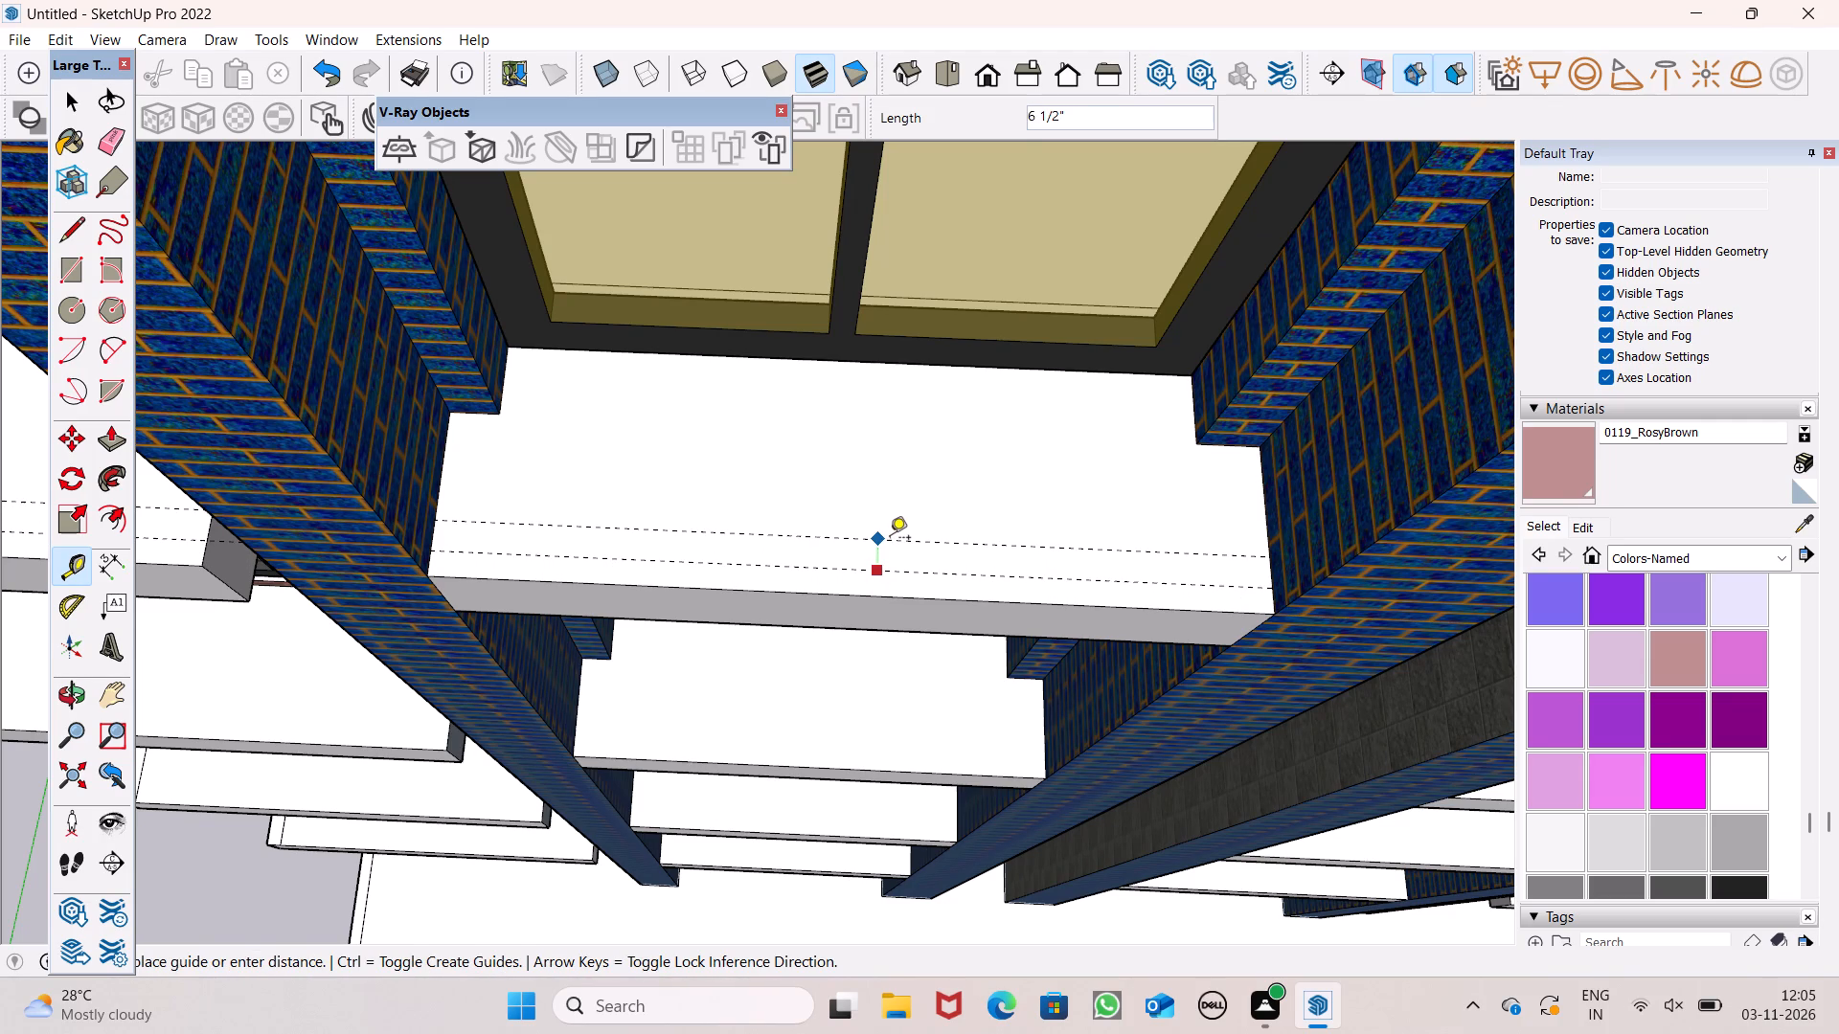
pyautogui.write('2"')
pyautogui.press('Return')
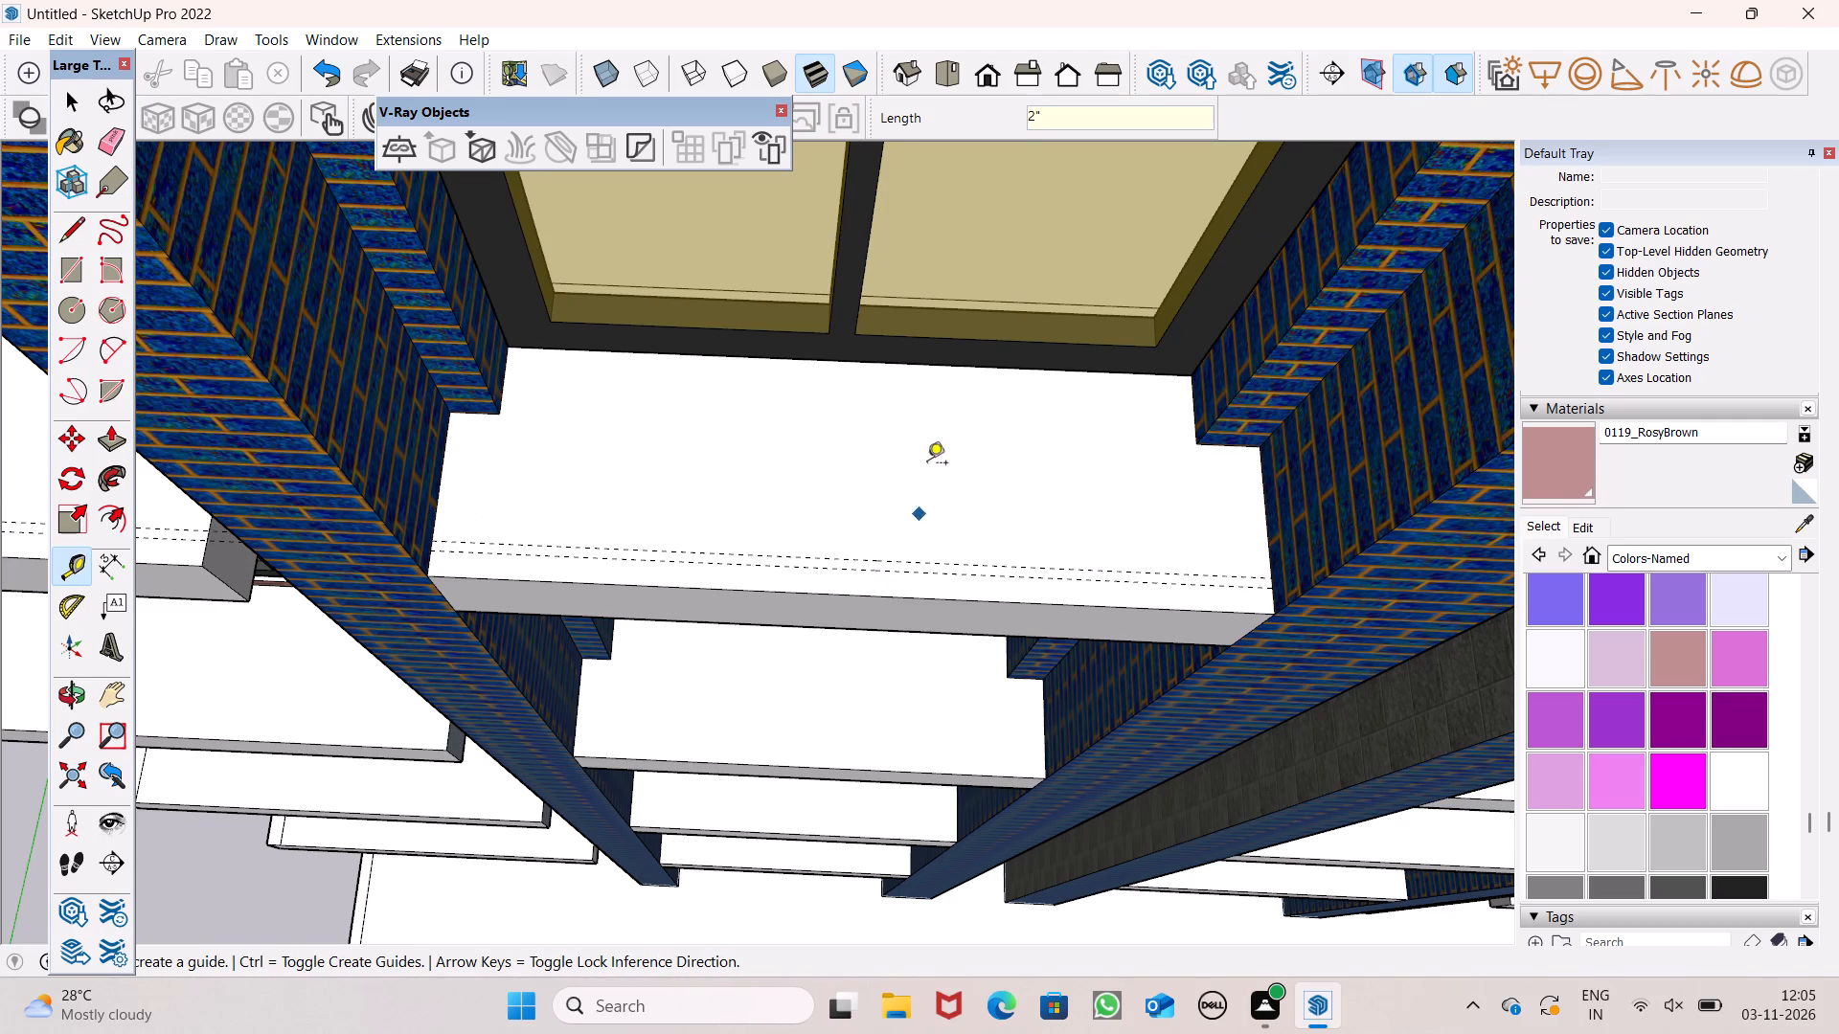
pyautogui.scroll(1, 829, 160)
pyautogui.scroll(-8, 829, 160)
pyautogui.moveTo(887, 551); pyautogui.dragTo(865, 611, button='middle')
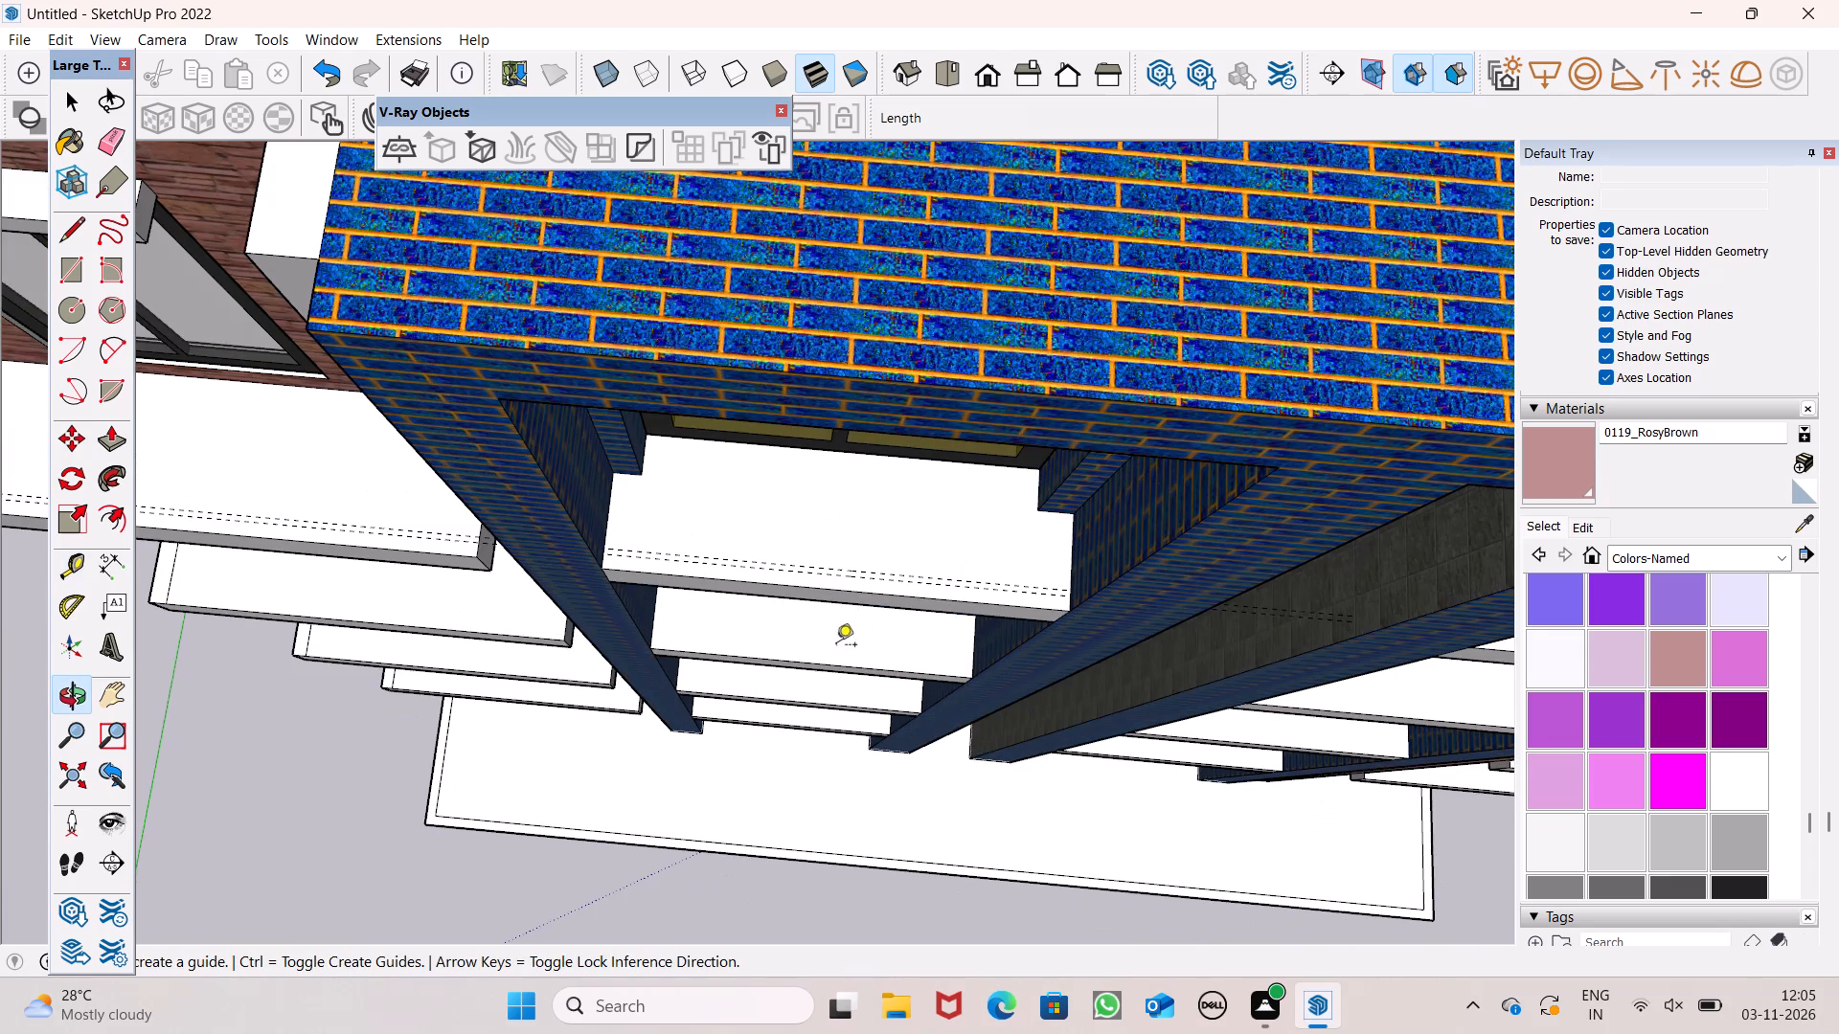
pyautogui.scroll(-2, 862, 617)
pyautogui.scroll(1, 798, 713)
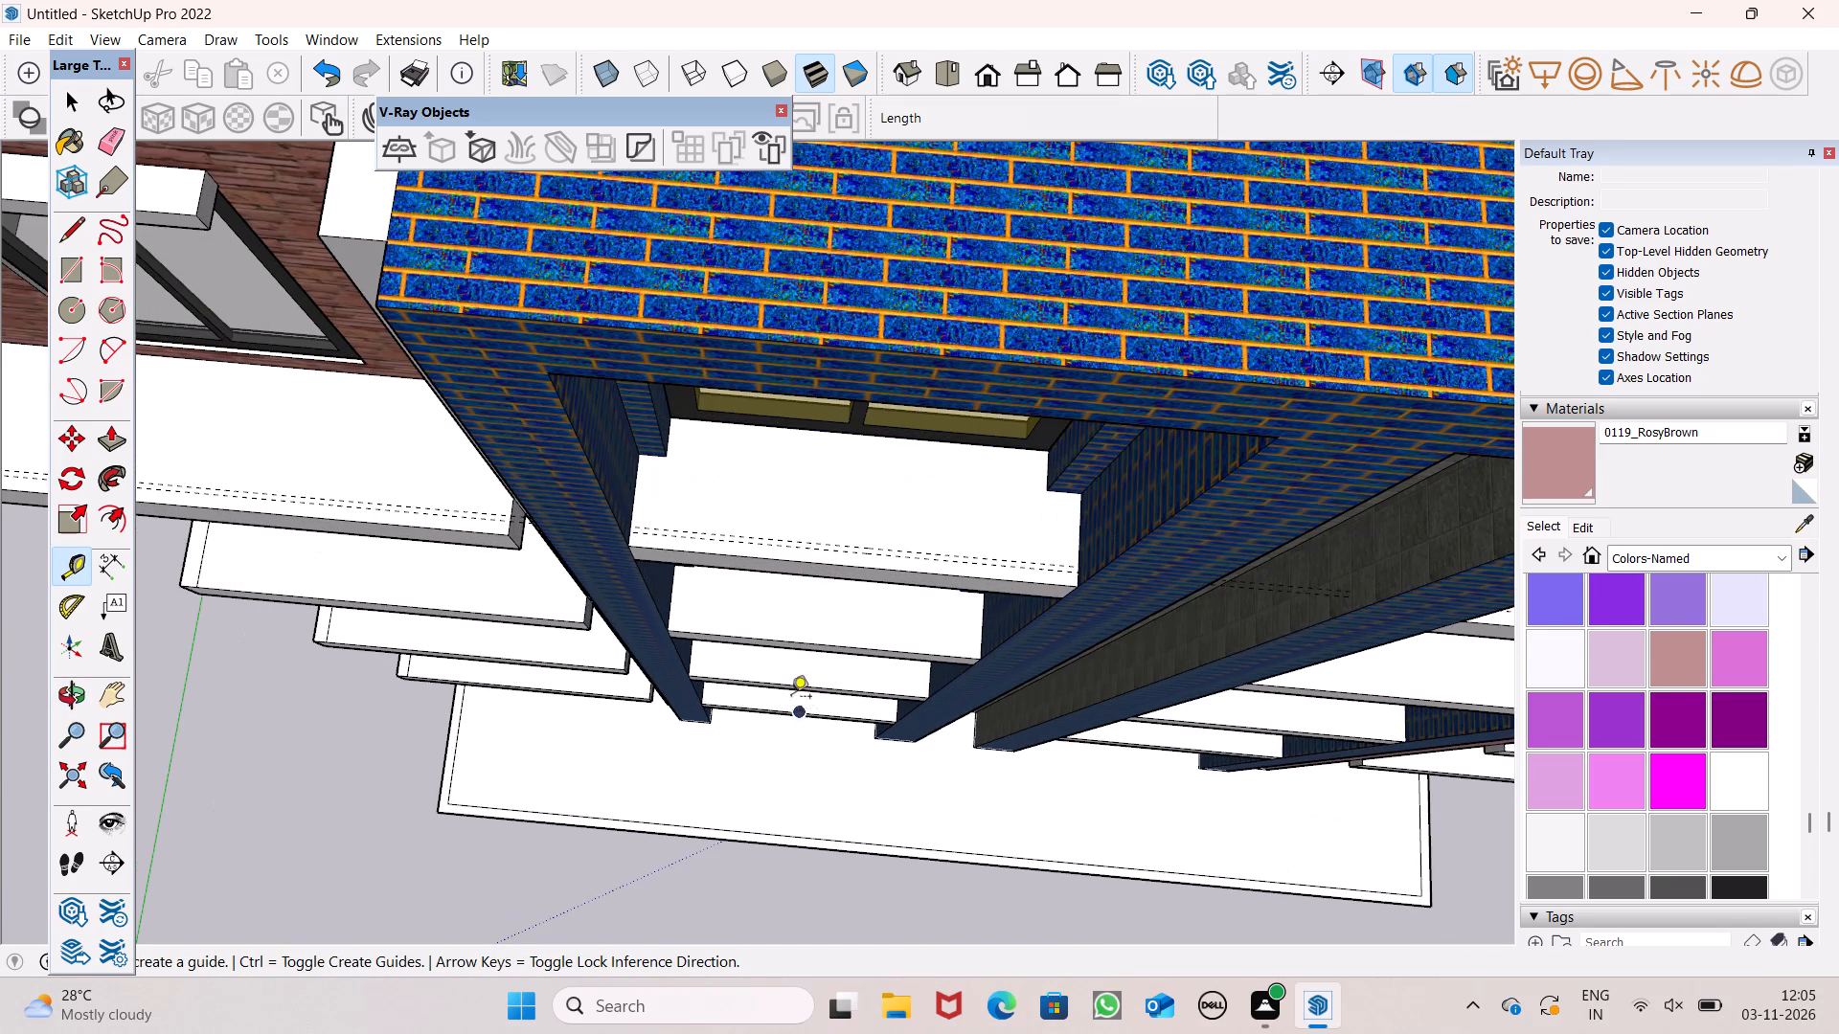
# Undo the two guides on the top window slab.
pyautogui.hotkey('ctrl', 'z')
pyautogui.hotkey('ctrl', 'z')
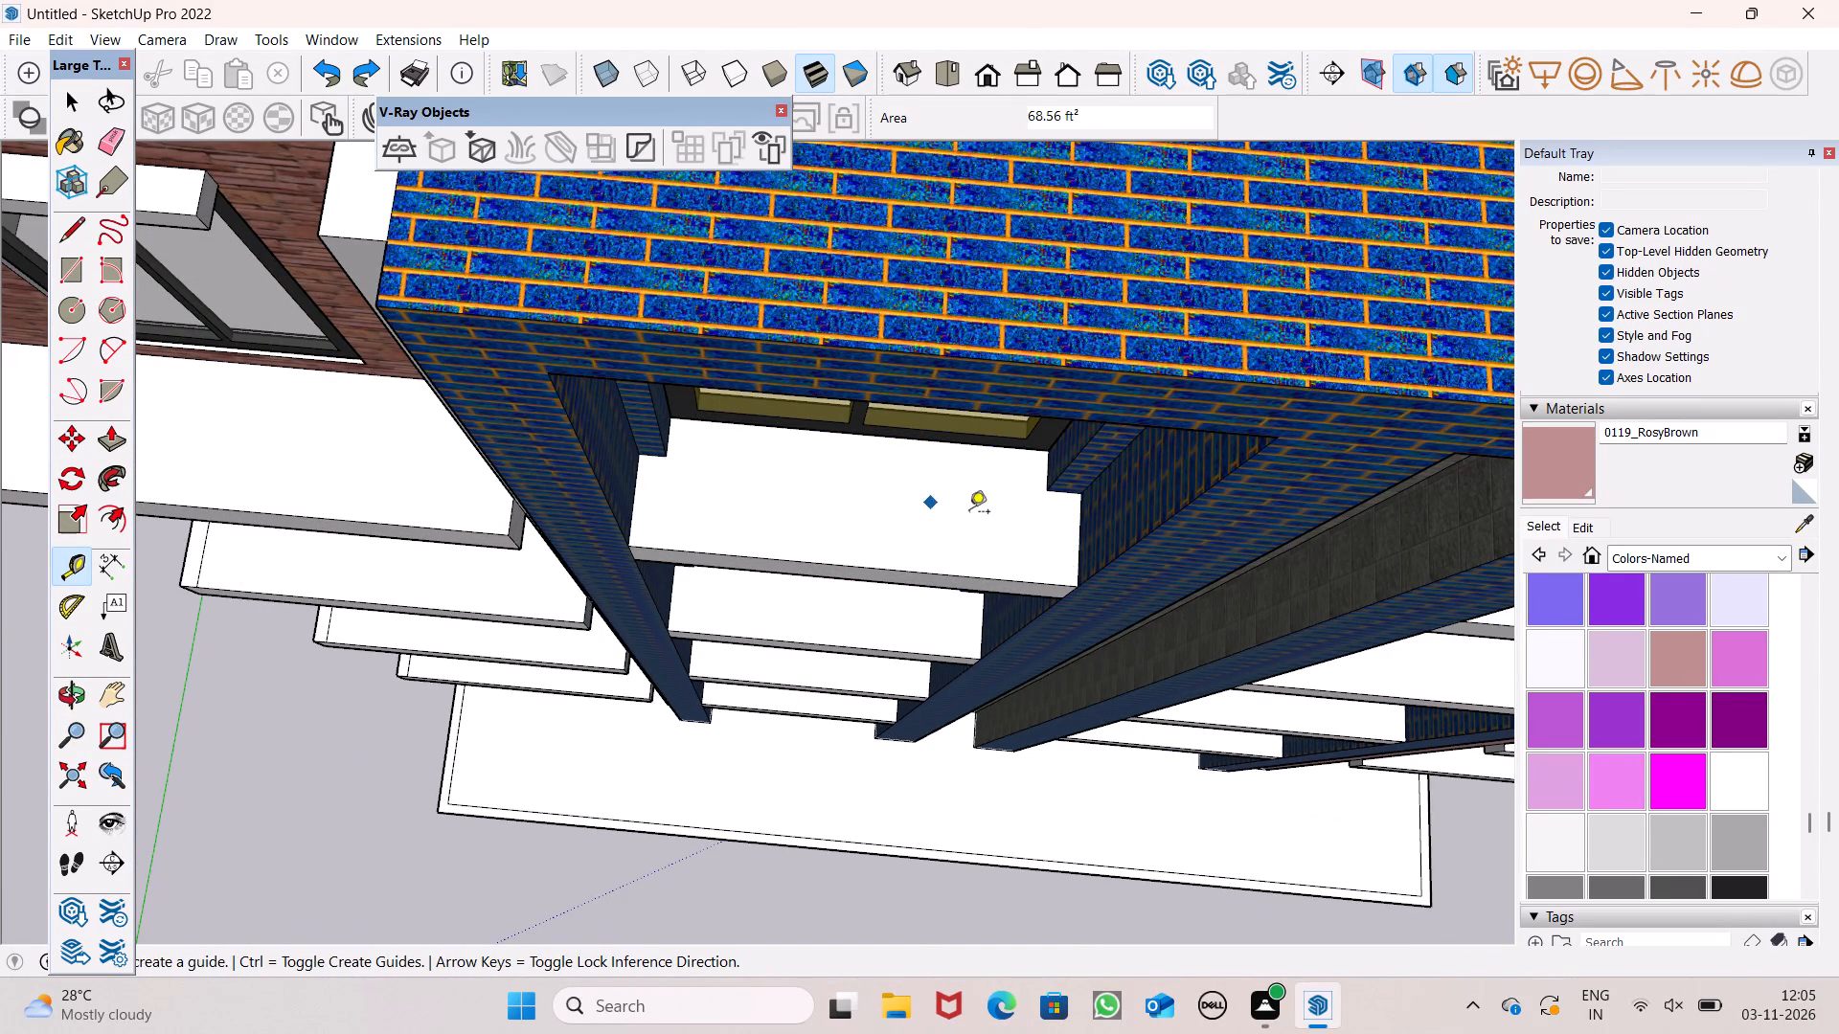
# Place a guide about 1 9/16" behind the front edge of the left blue bay's top slab, and another 2" behind it.
pyautogui.scroll(6, 772, 504)
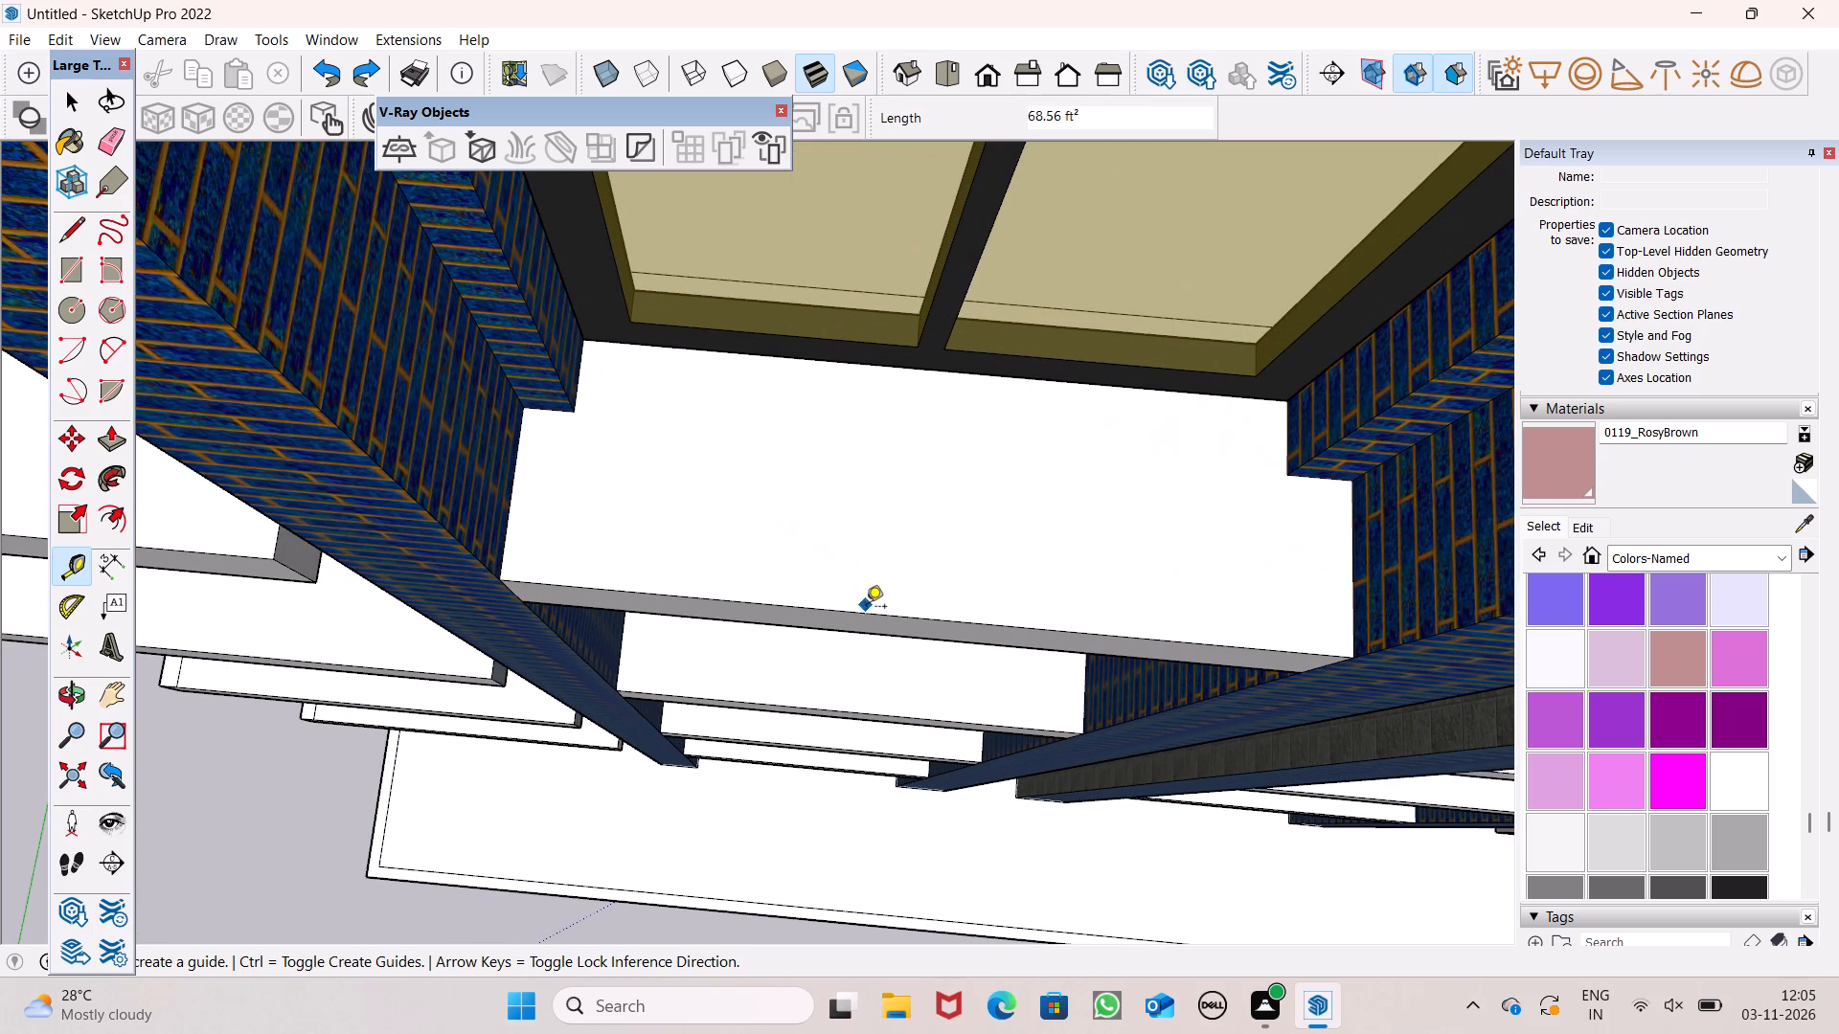
pyautogui.click(866, 611)
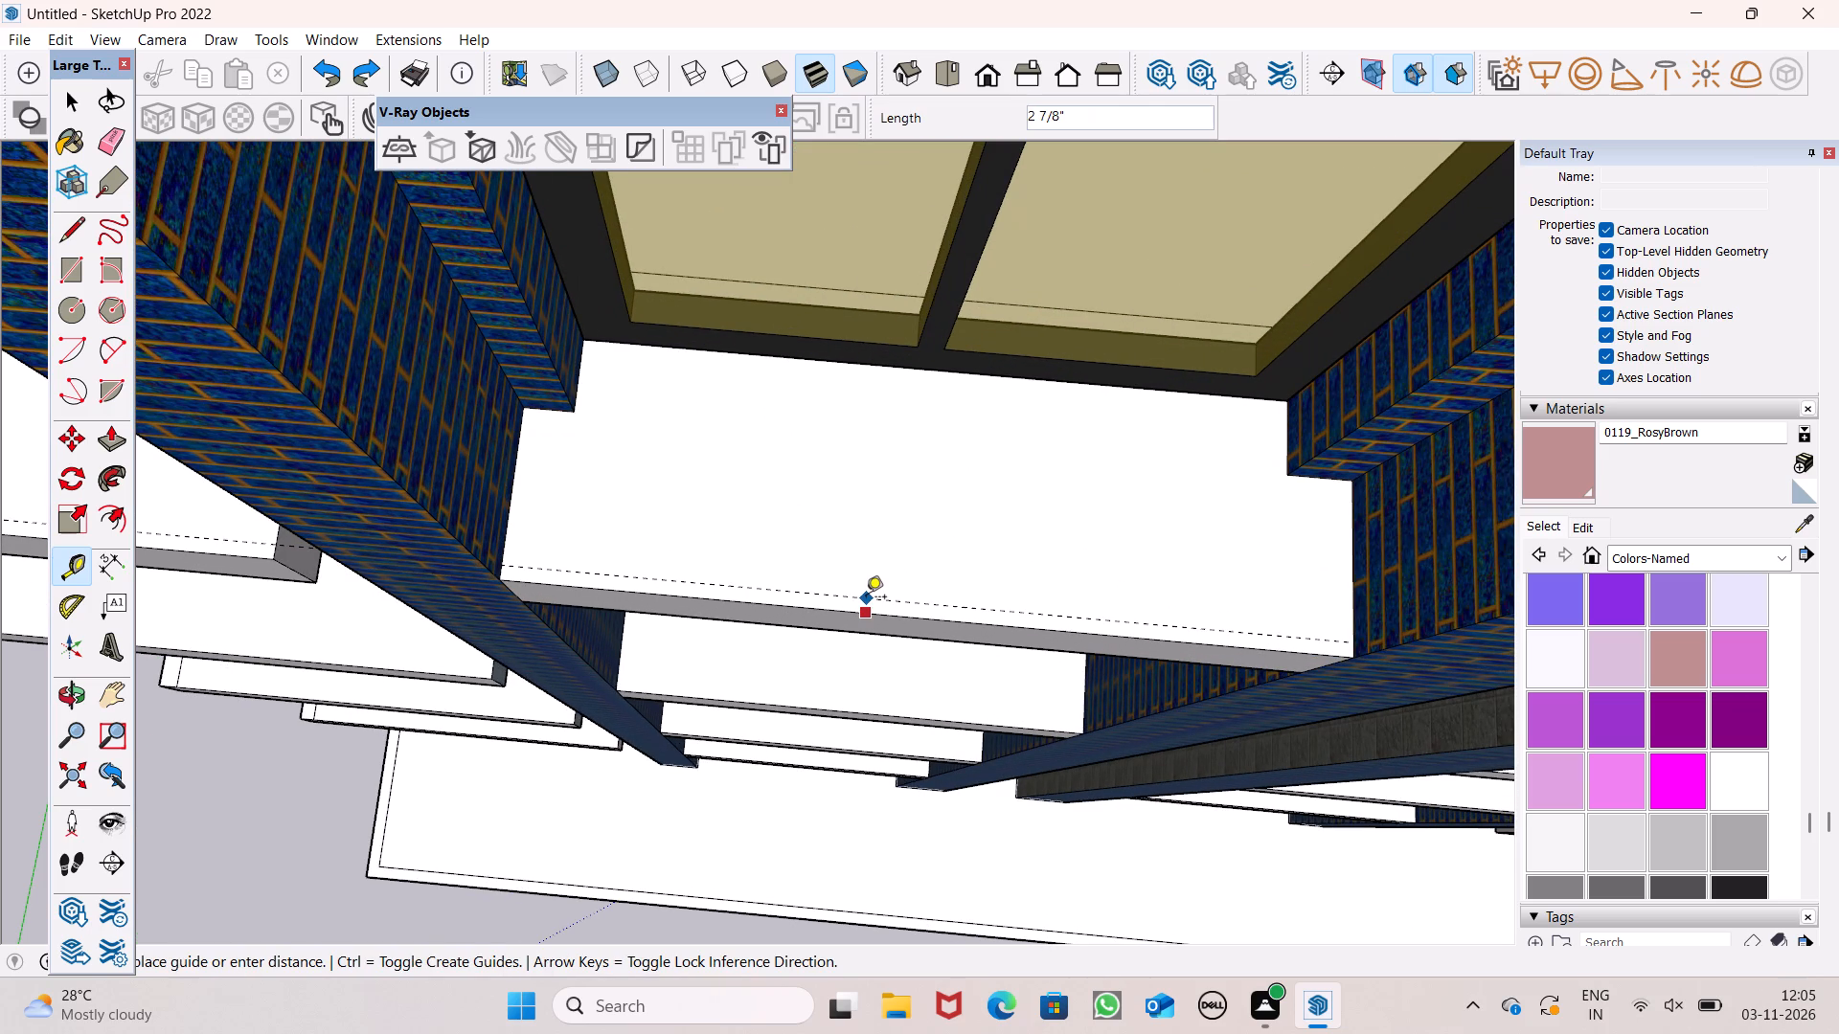
pyautogui.scroll(7, 866, 598)
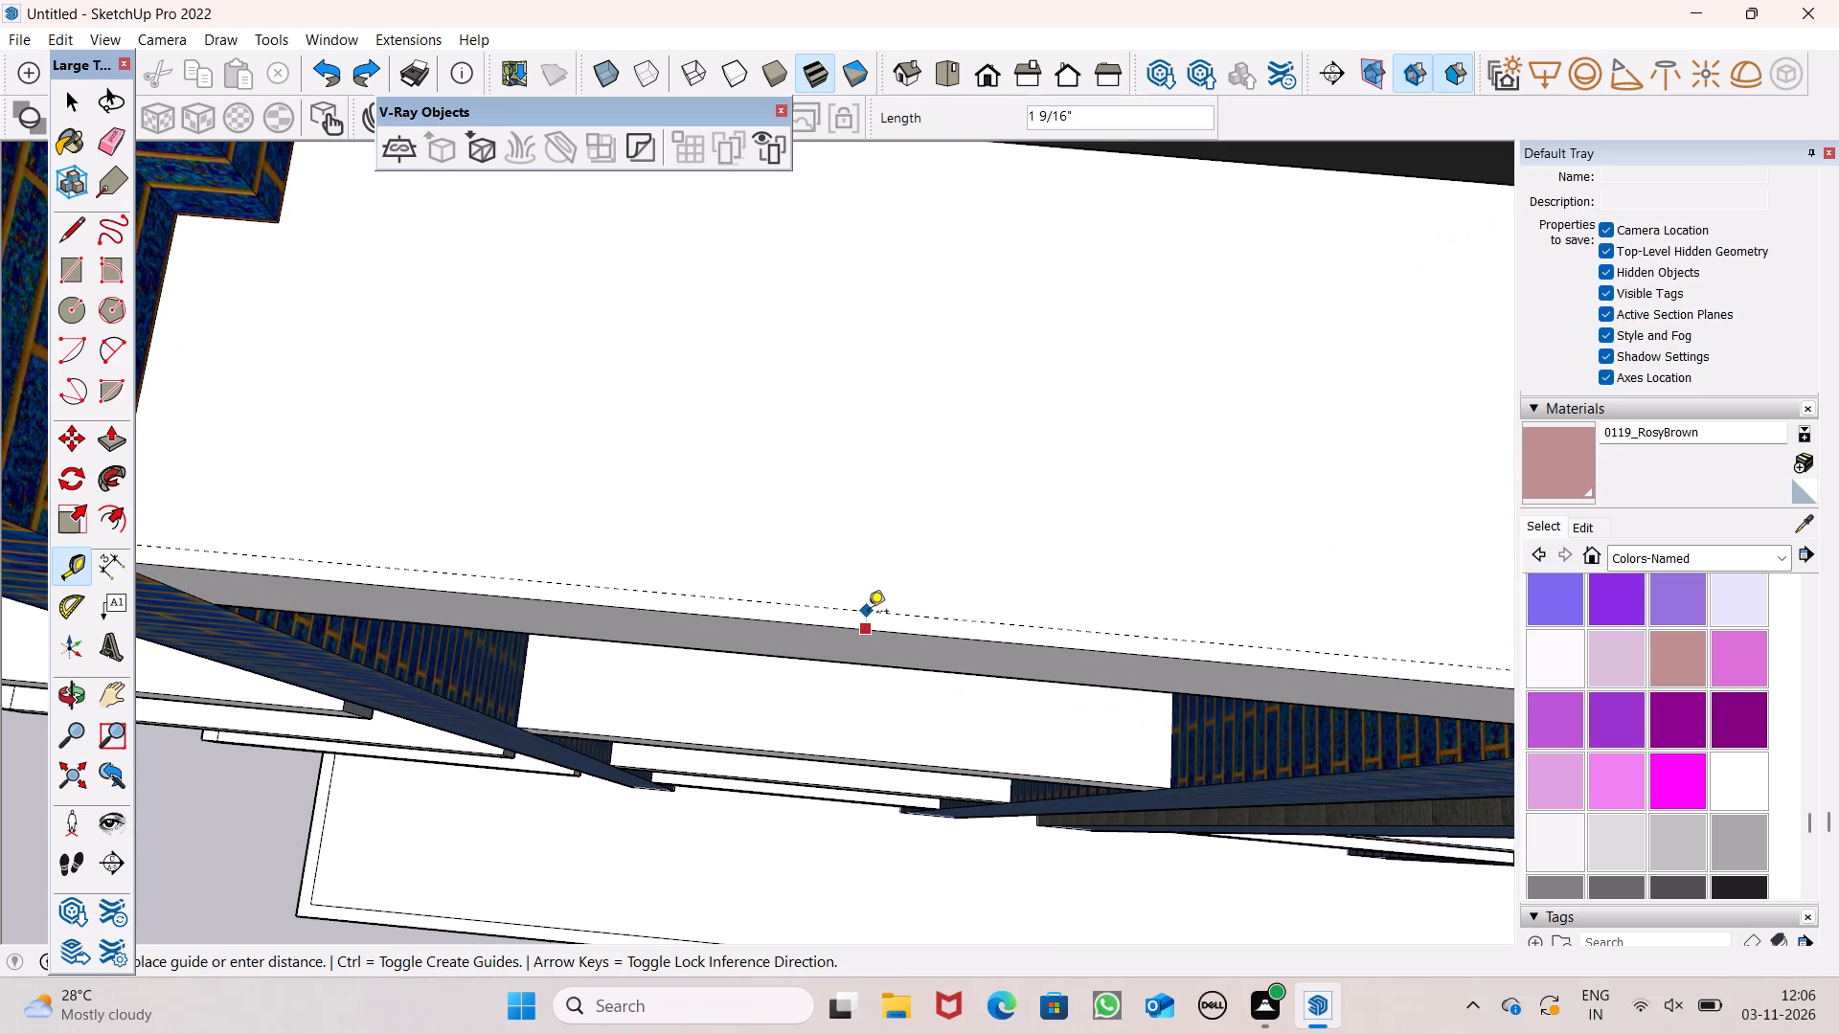
pyautogui.click(867, 613)
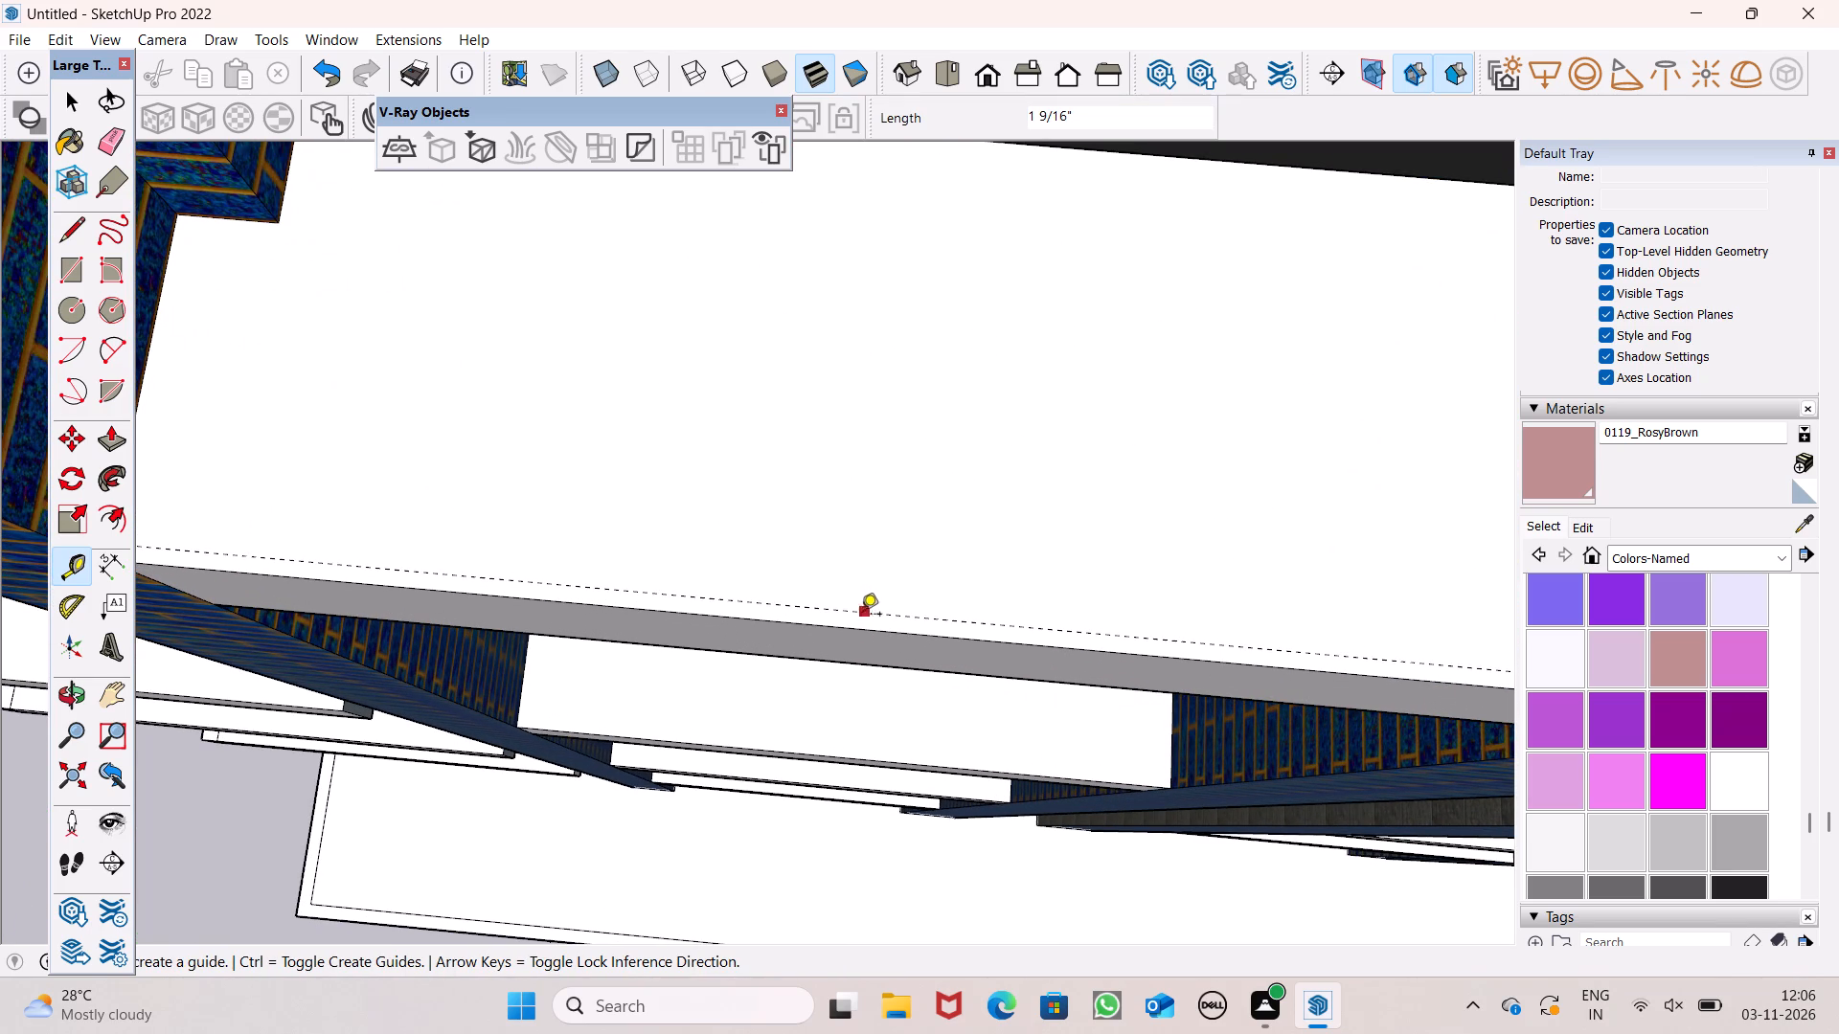
pyautogui.click(857, 617)
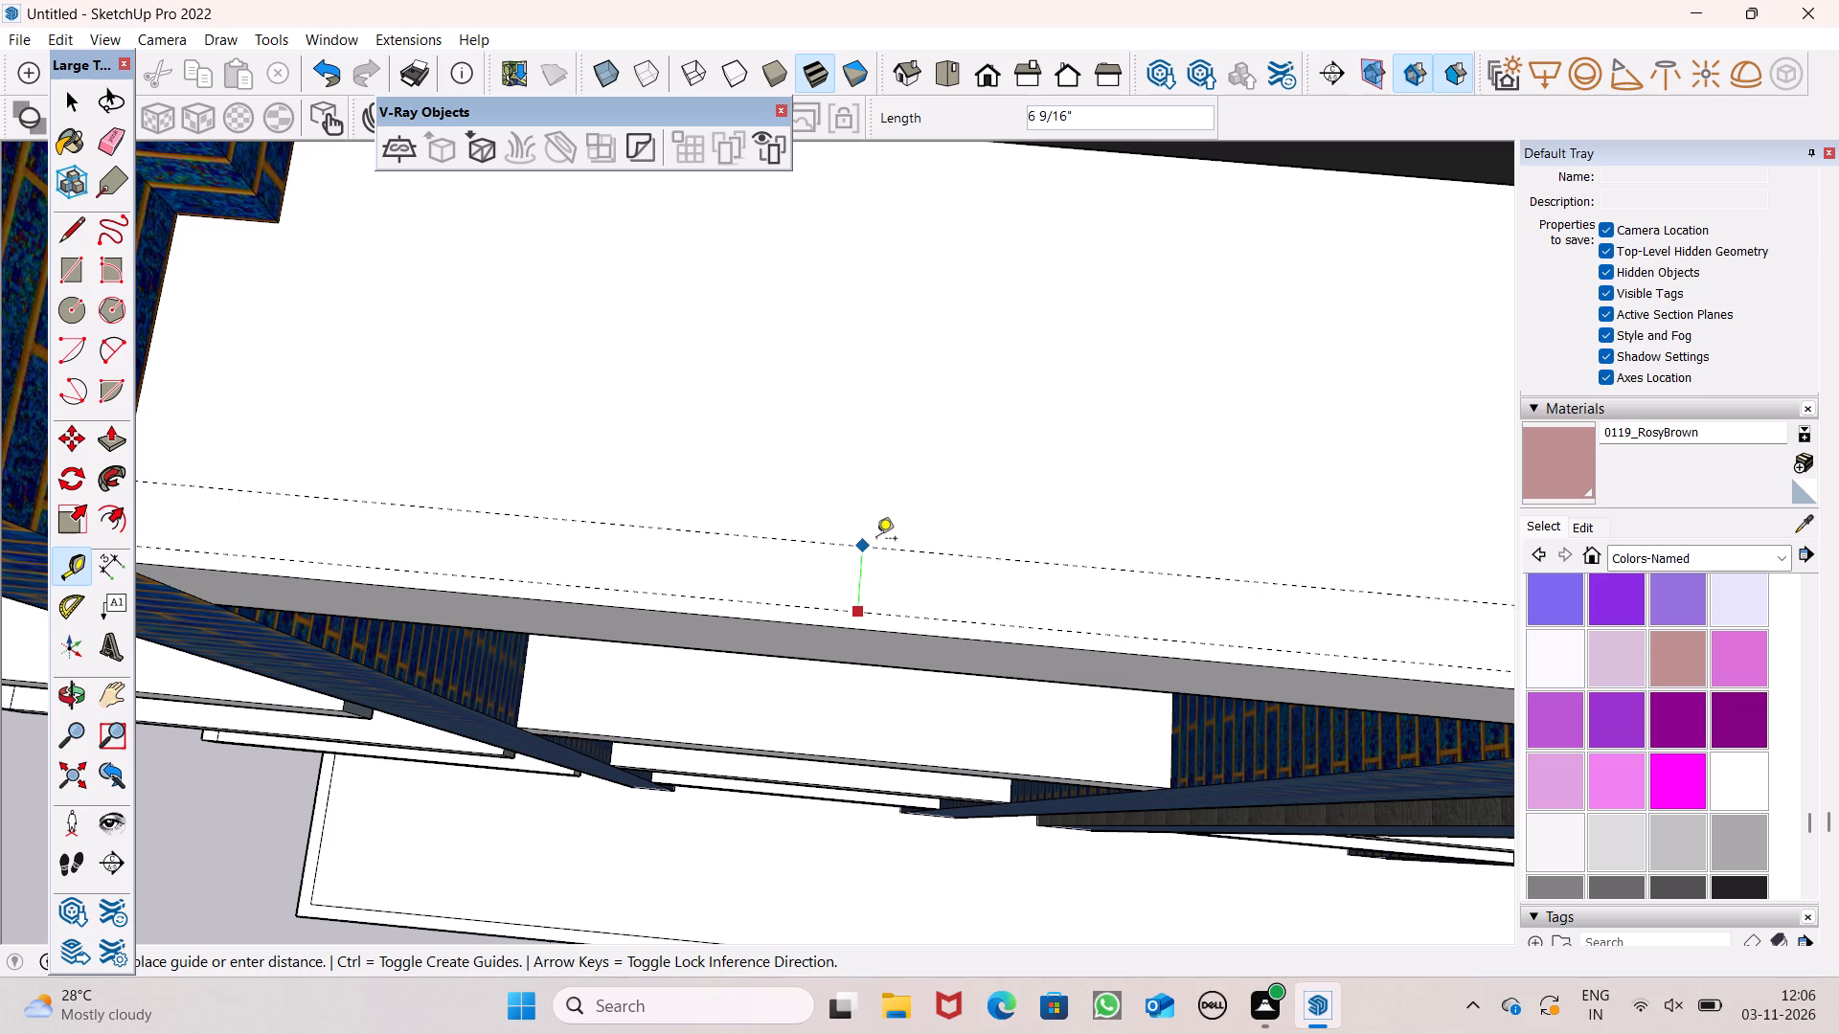
pyautogui.press('2')
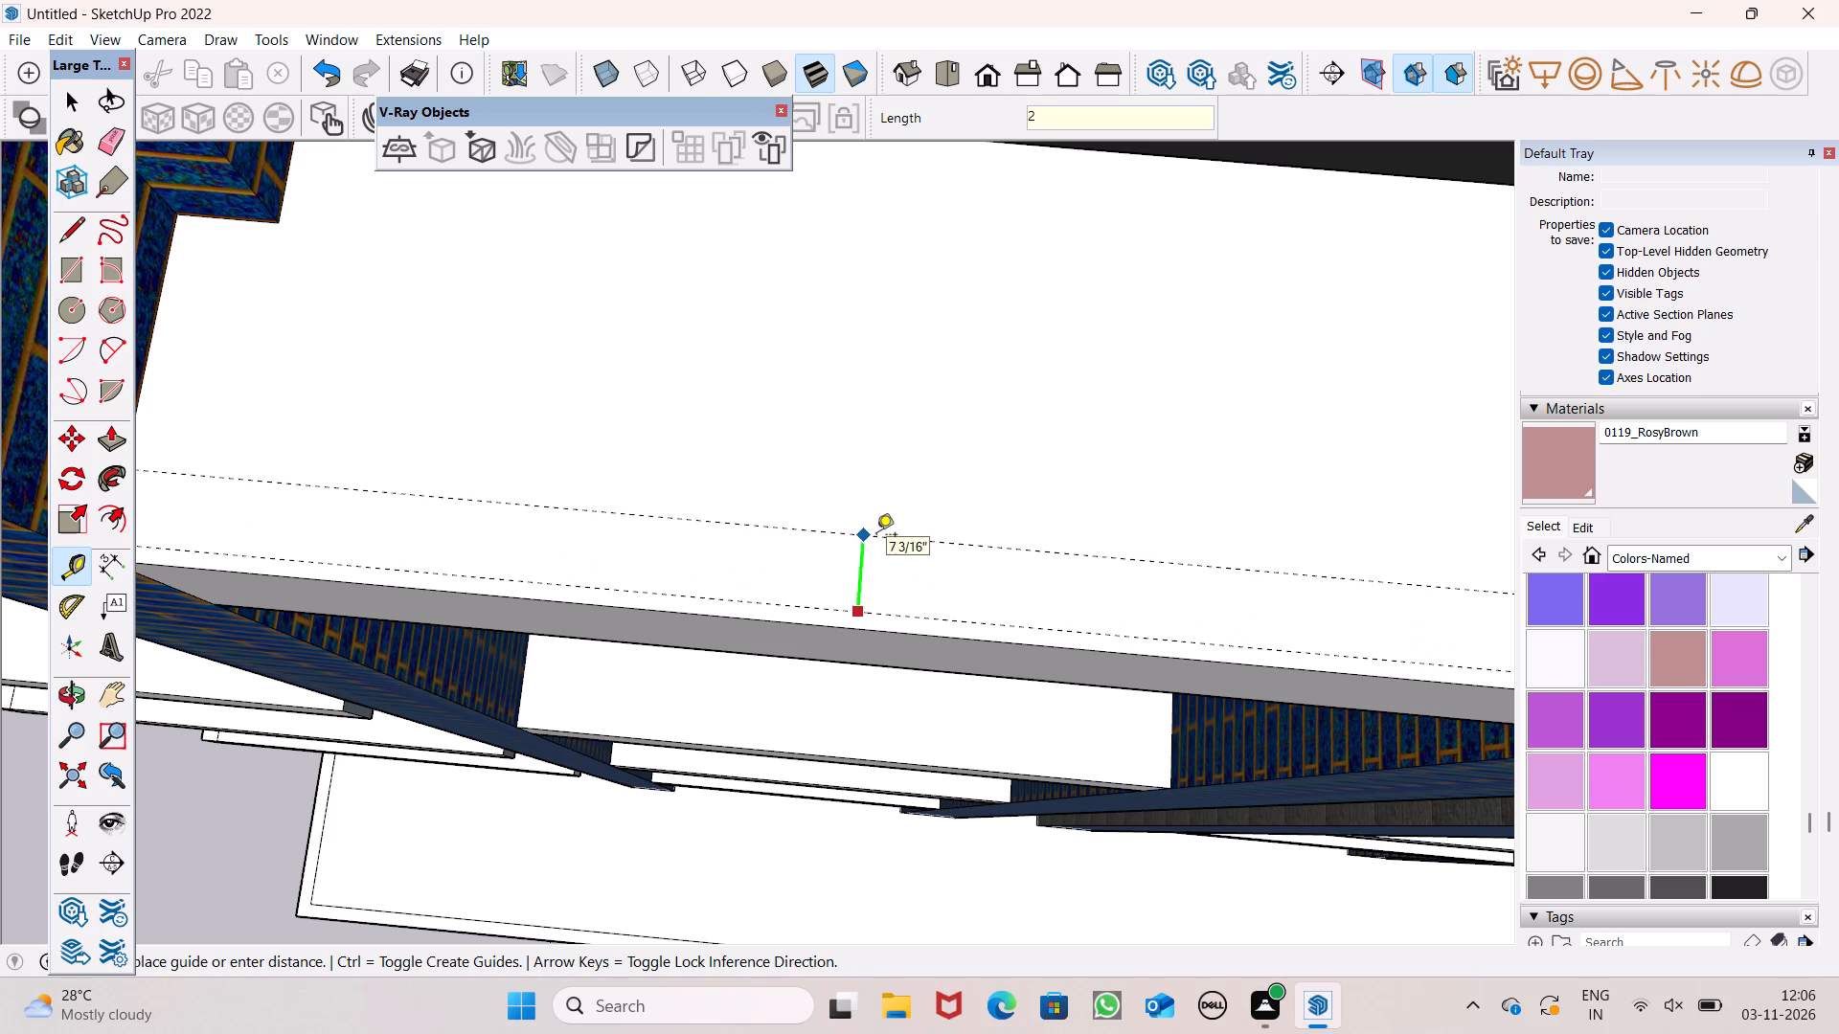
pyautogui.hotkey('shift', '"')
pyautogui.press('Return')
# Place a guide about 1 5/16" behind the front edge of the left blue bay's second slab from the top, and another 2" behind it.
pyautogui.scroll(-6, 849, 486)
pyautogui.scroll(-2, 959, 400)
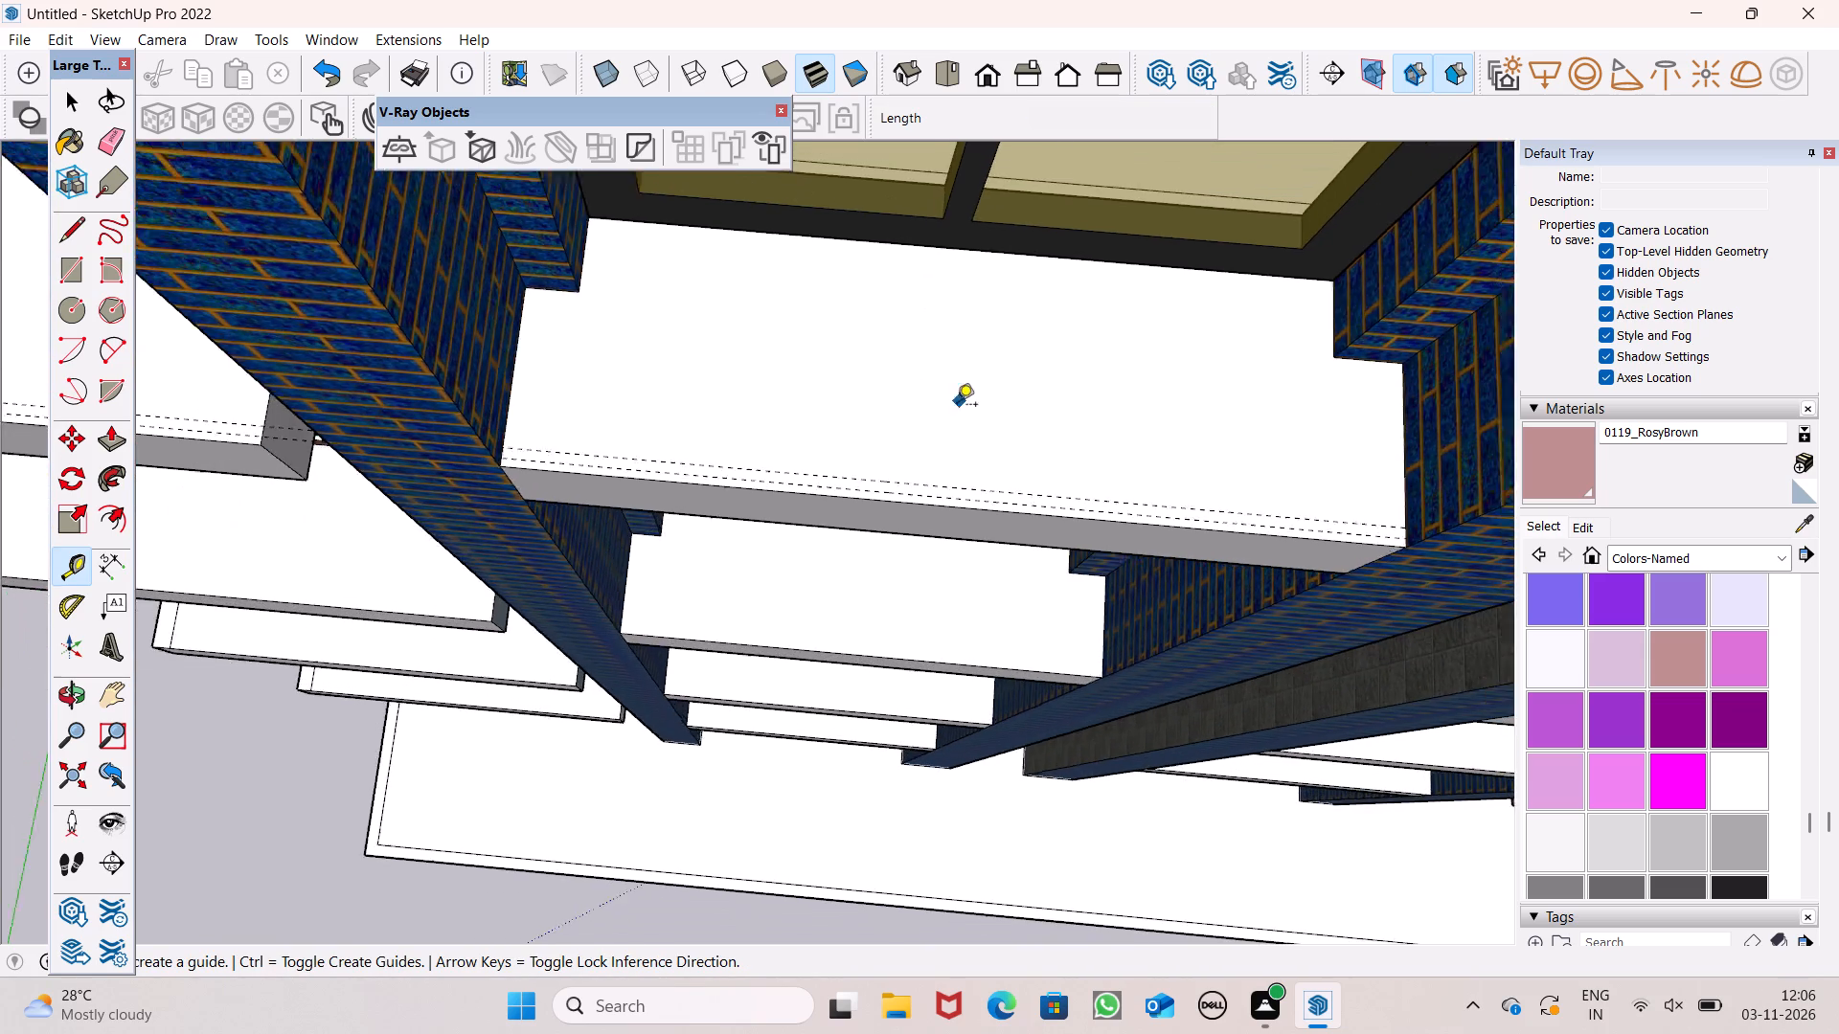
pyautogui.scroll(-2, 957, 406)
pyautogui.scroll(16, 838, 614)
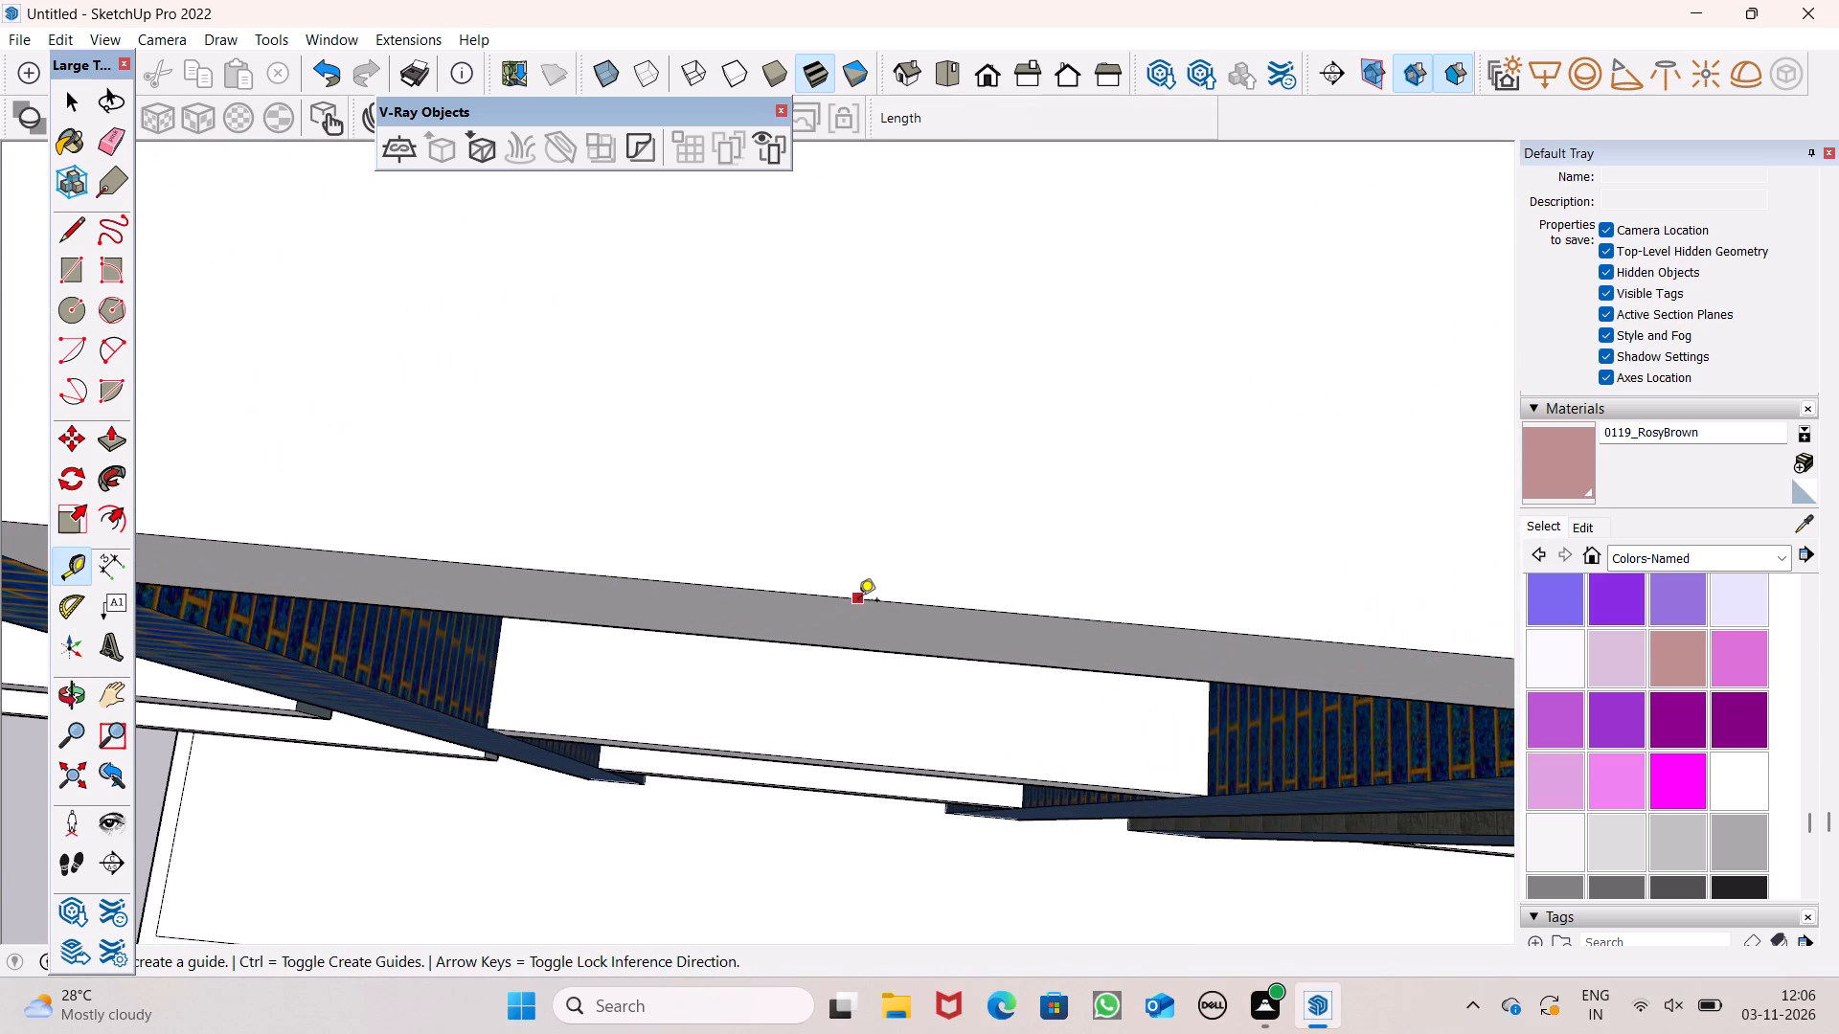
pyautogui.click(860, 598)
pyautogui.click(869, 581)
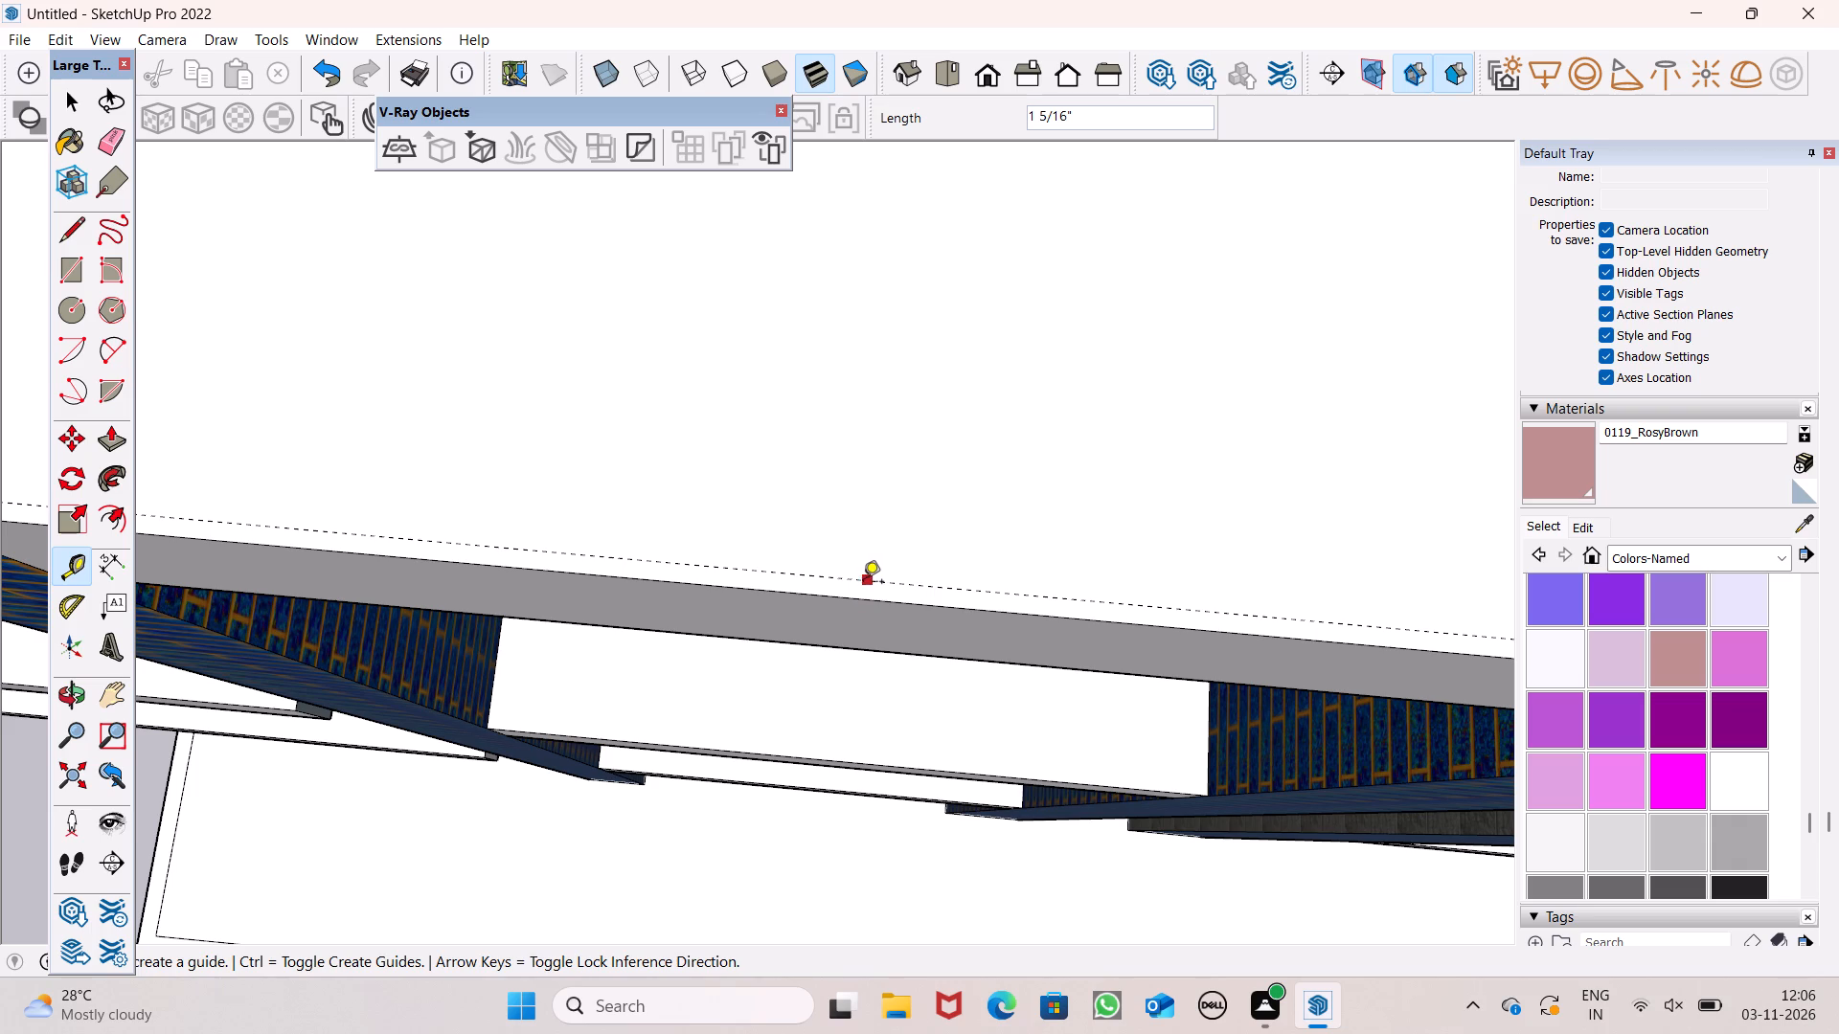
pyautogui.click(860, 582)
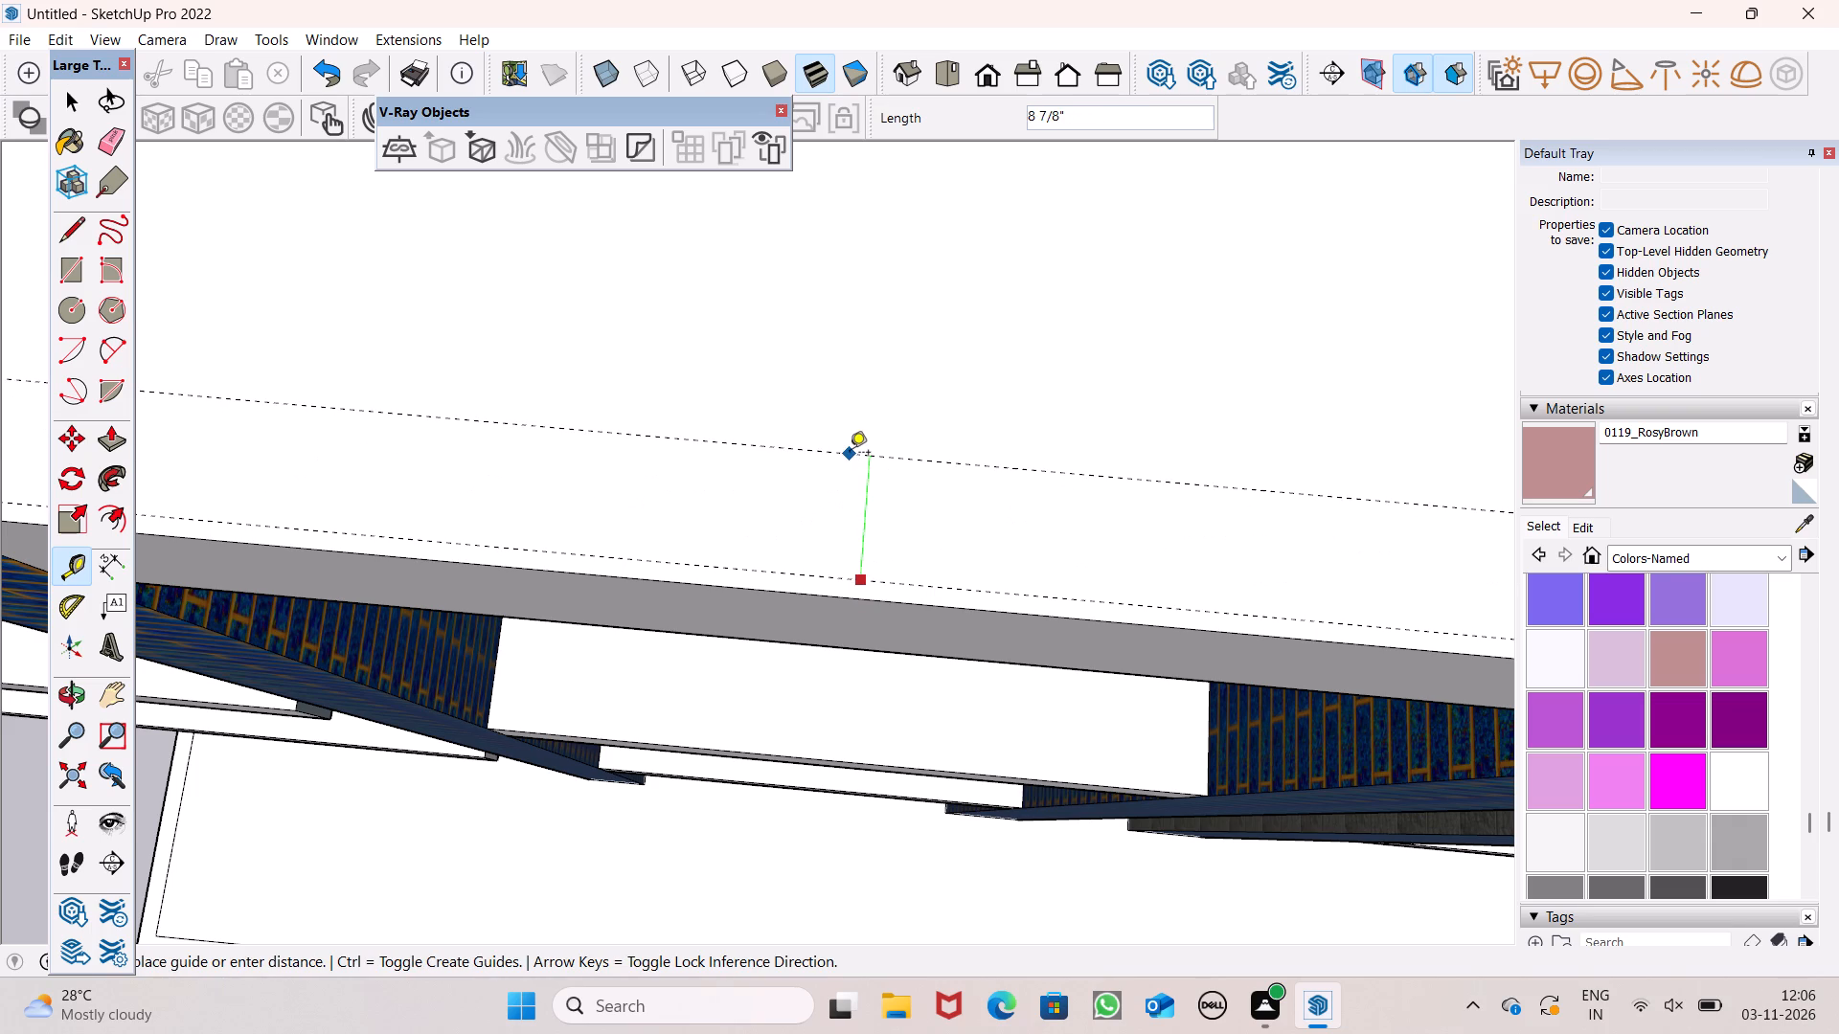
pyautogui.write('2"')
pyautogui.press('Return')
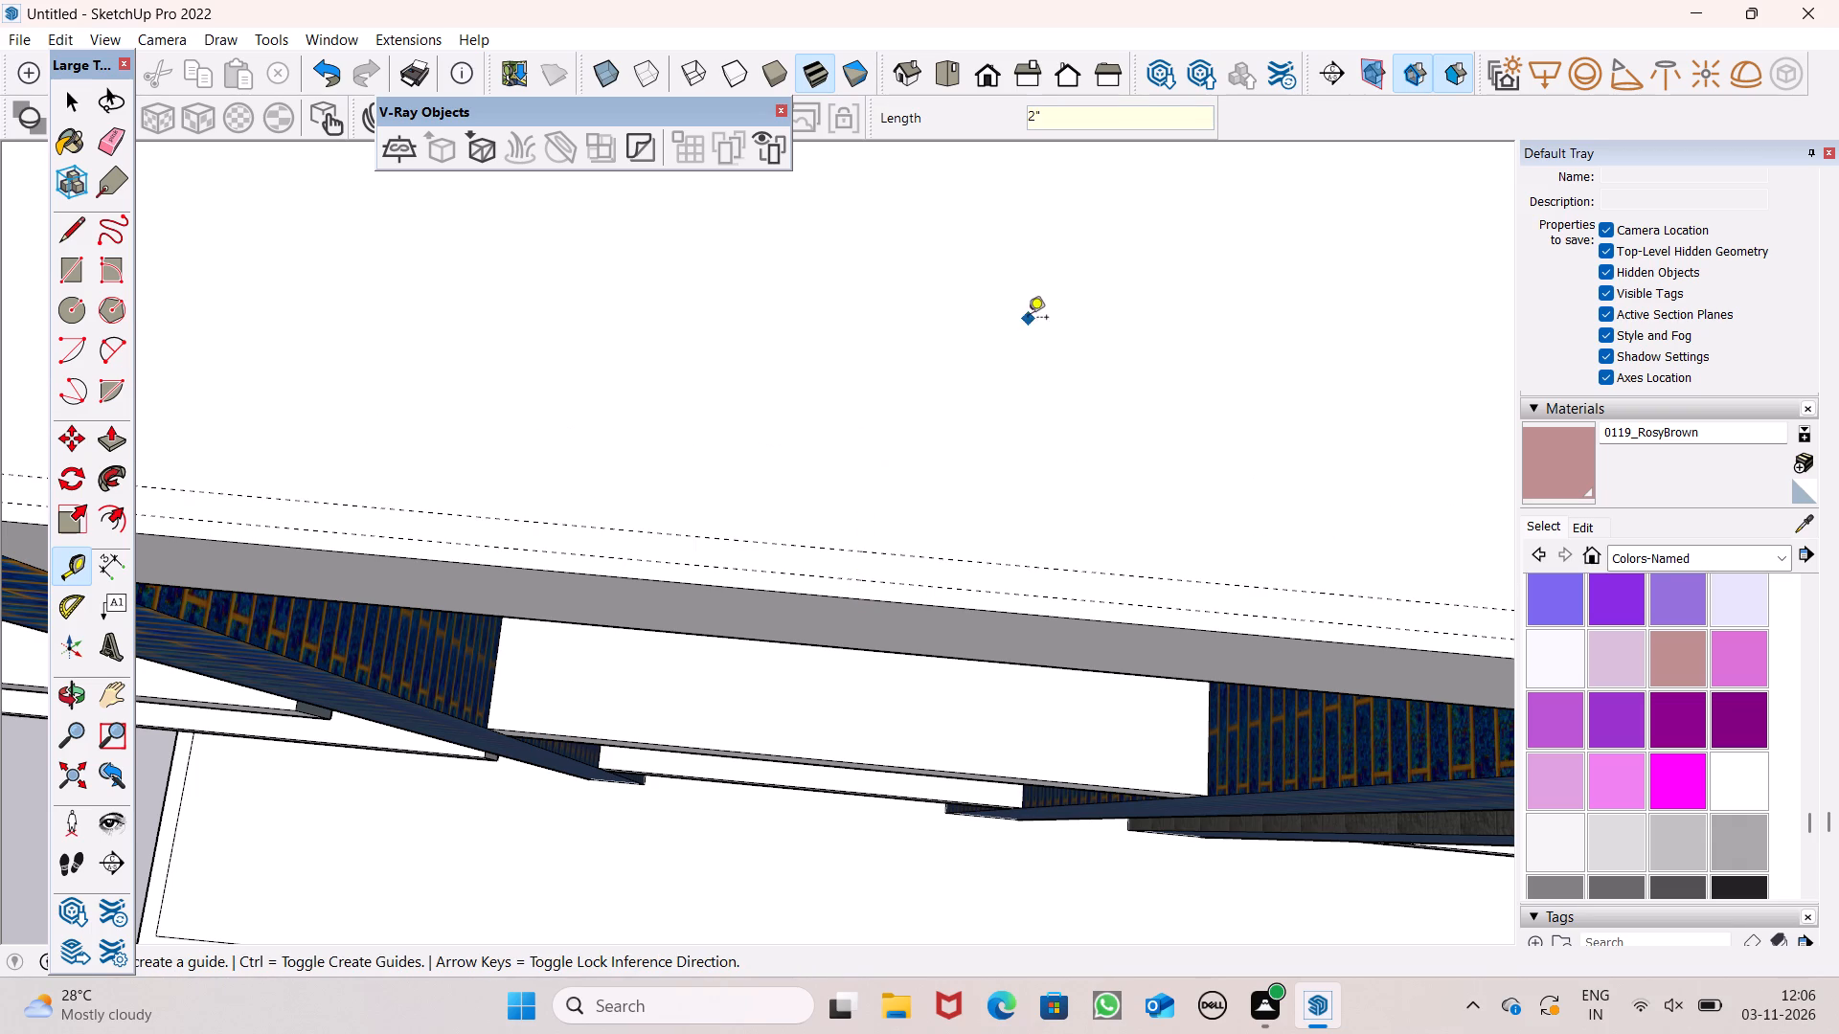
# Place a guide about 1 1/2" behind the front edge of the left blue bay's third slab from the top, and another 2" behind it.
pyautogui.scroll(-6, 940, 342)
pyautogui.scroll(5, 733, 742)
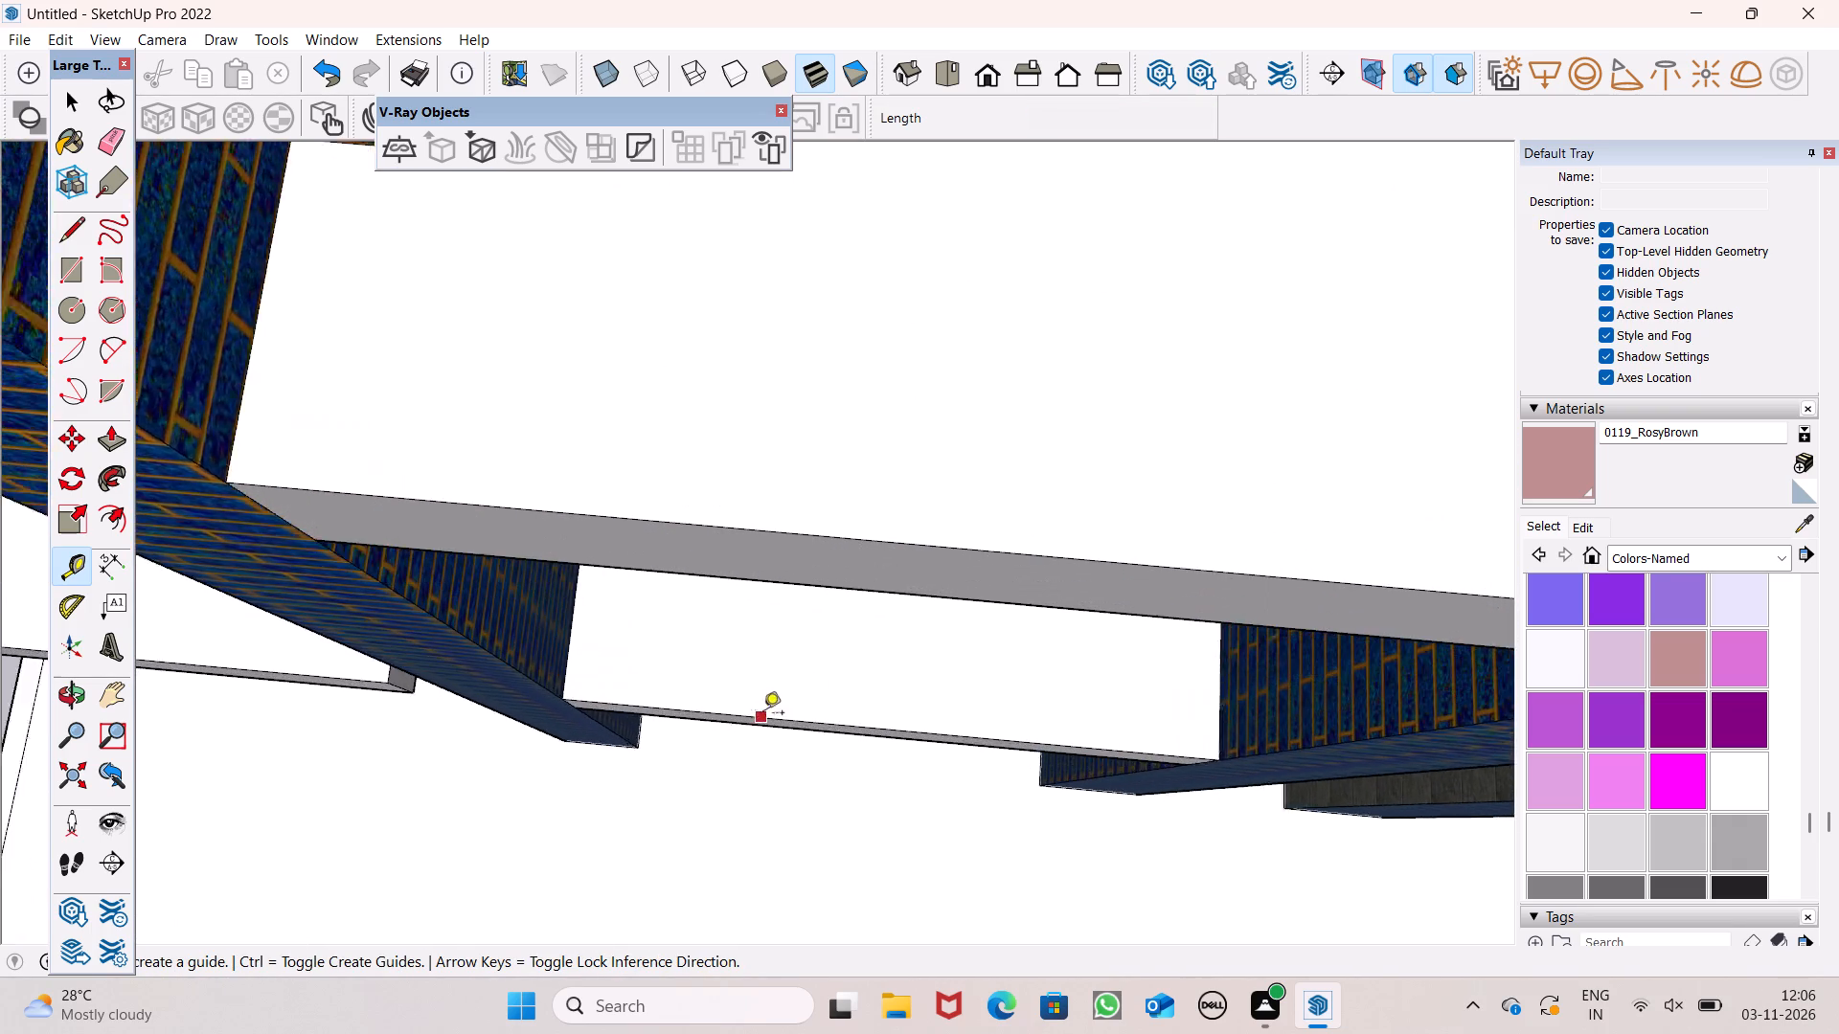
pyautogui.scroll(-3, 782, 681)
pyautogui.scroll(4, 1038, 549)
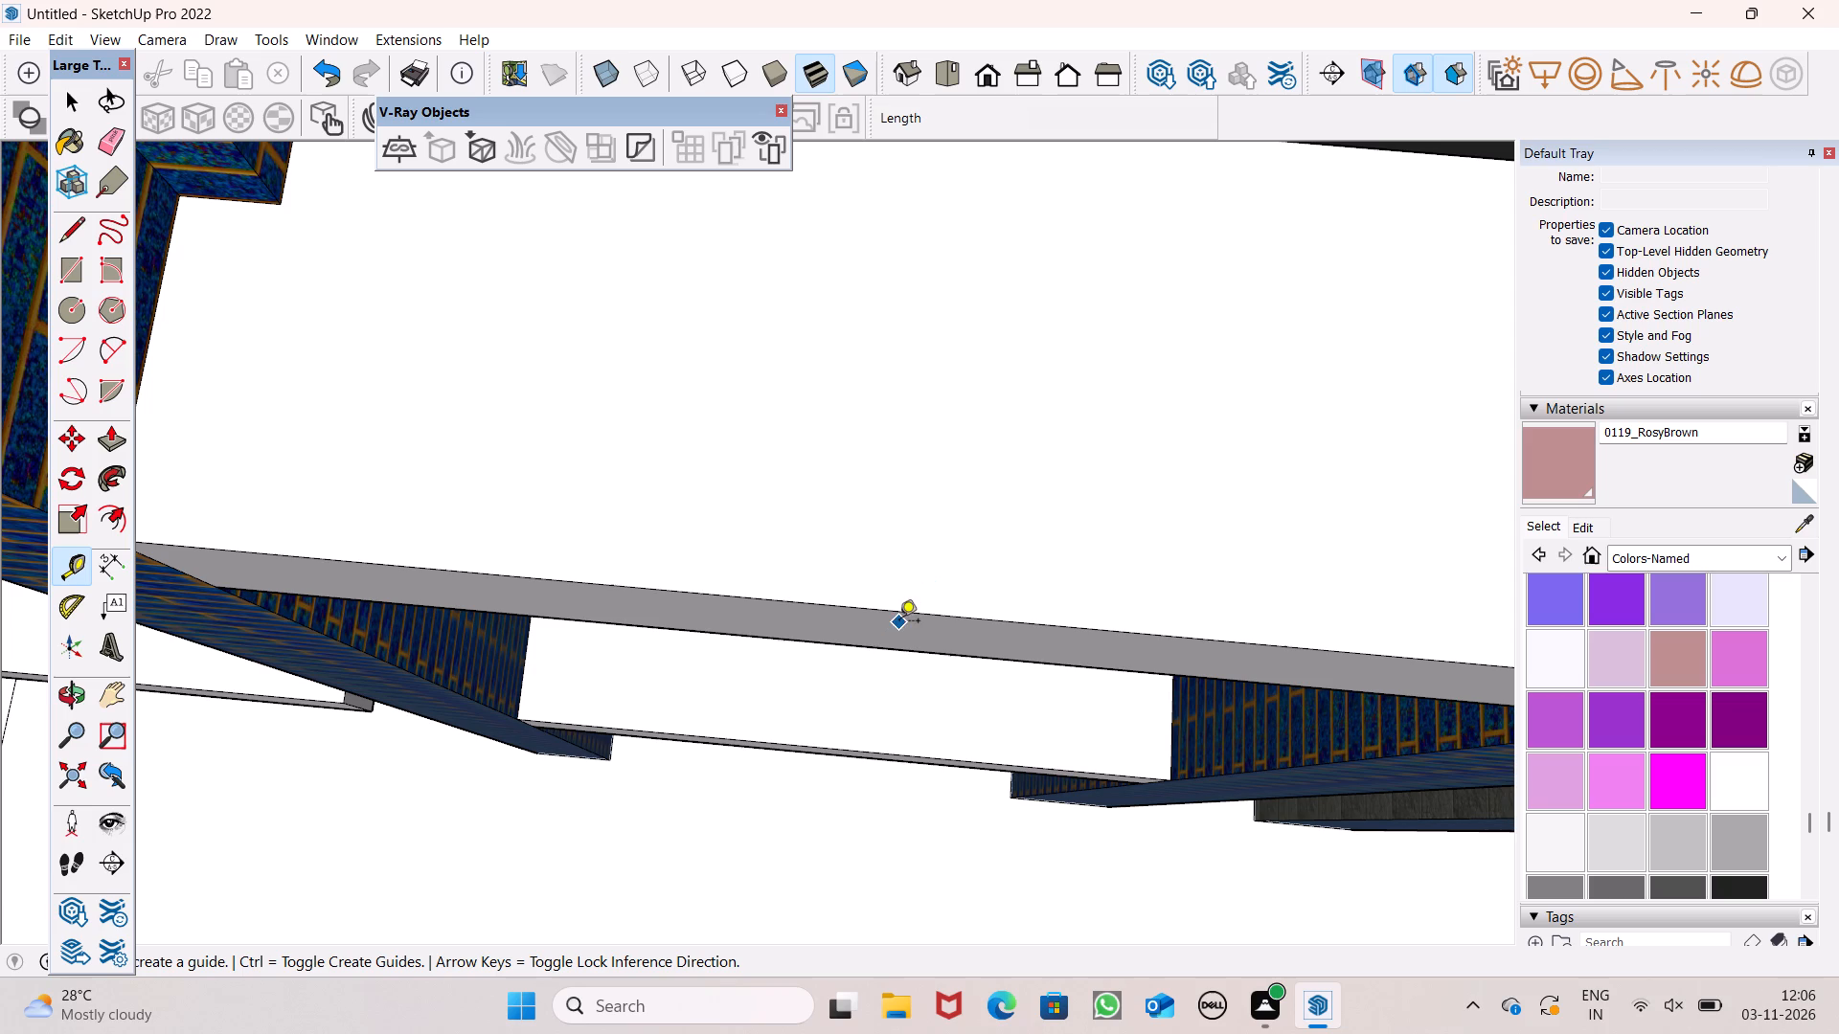
pyautogui.click(901, 606)
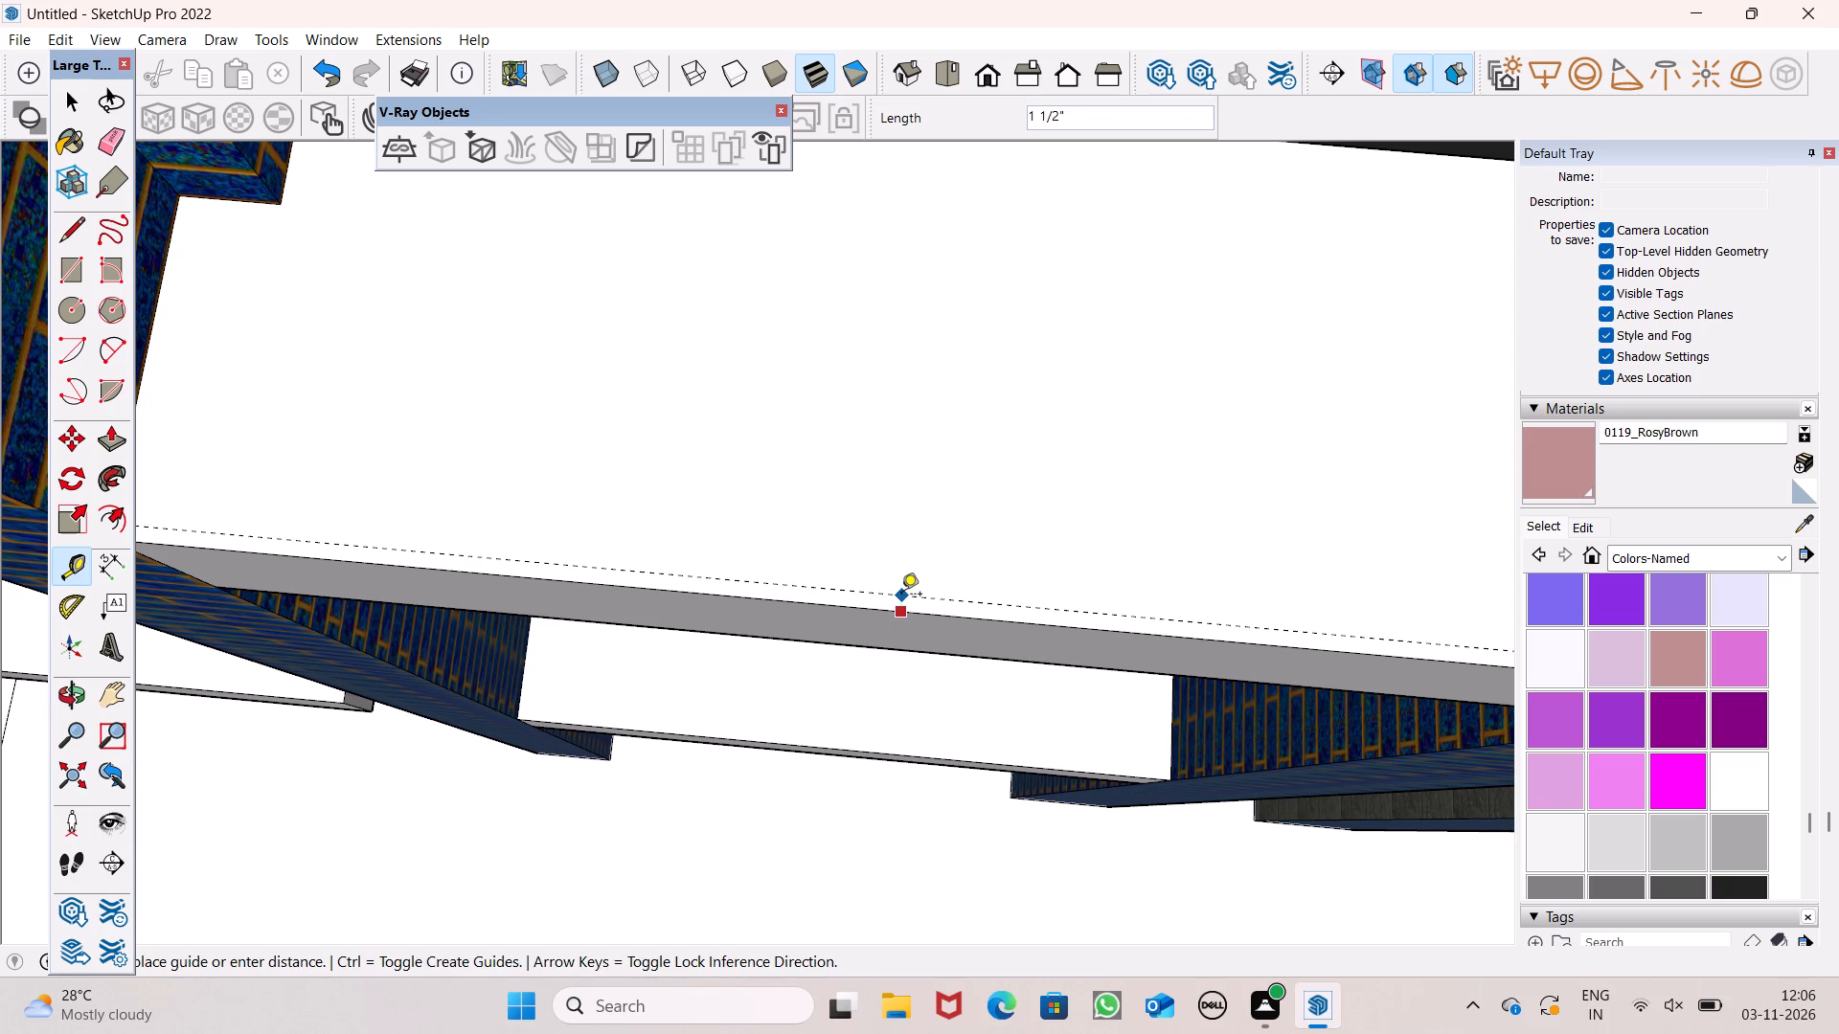
pyautogui.click(901, 596)
pyautogui.click(901, 594)
pyautogui.write('2"')
pyautogui.press('Return')
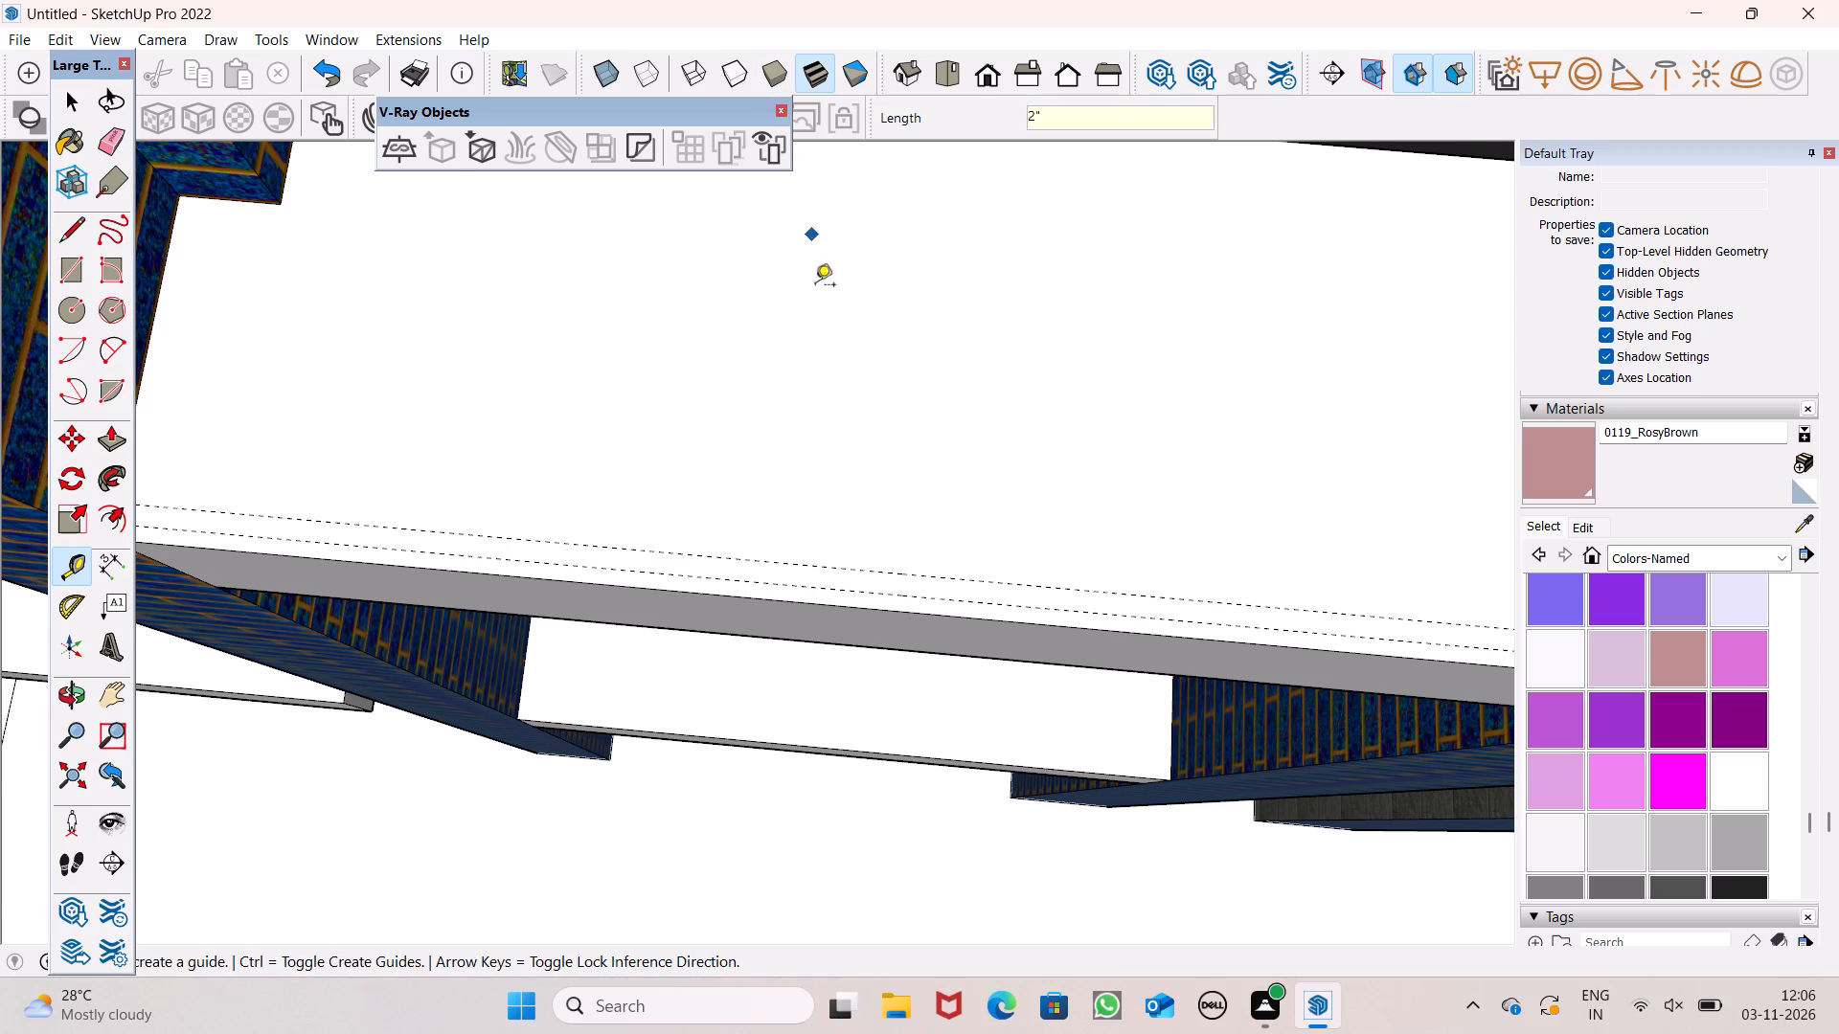
# Place a guide about 1 3/8" behind the front edge of the left blue bay's lowest window slab, and another 2" behind it.
pyautogui.scroll(-8, 873, 349)
pyautogui.scroll(6, 822, 655)
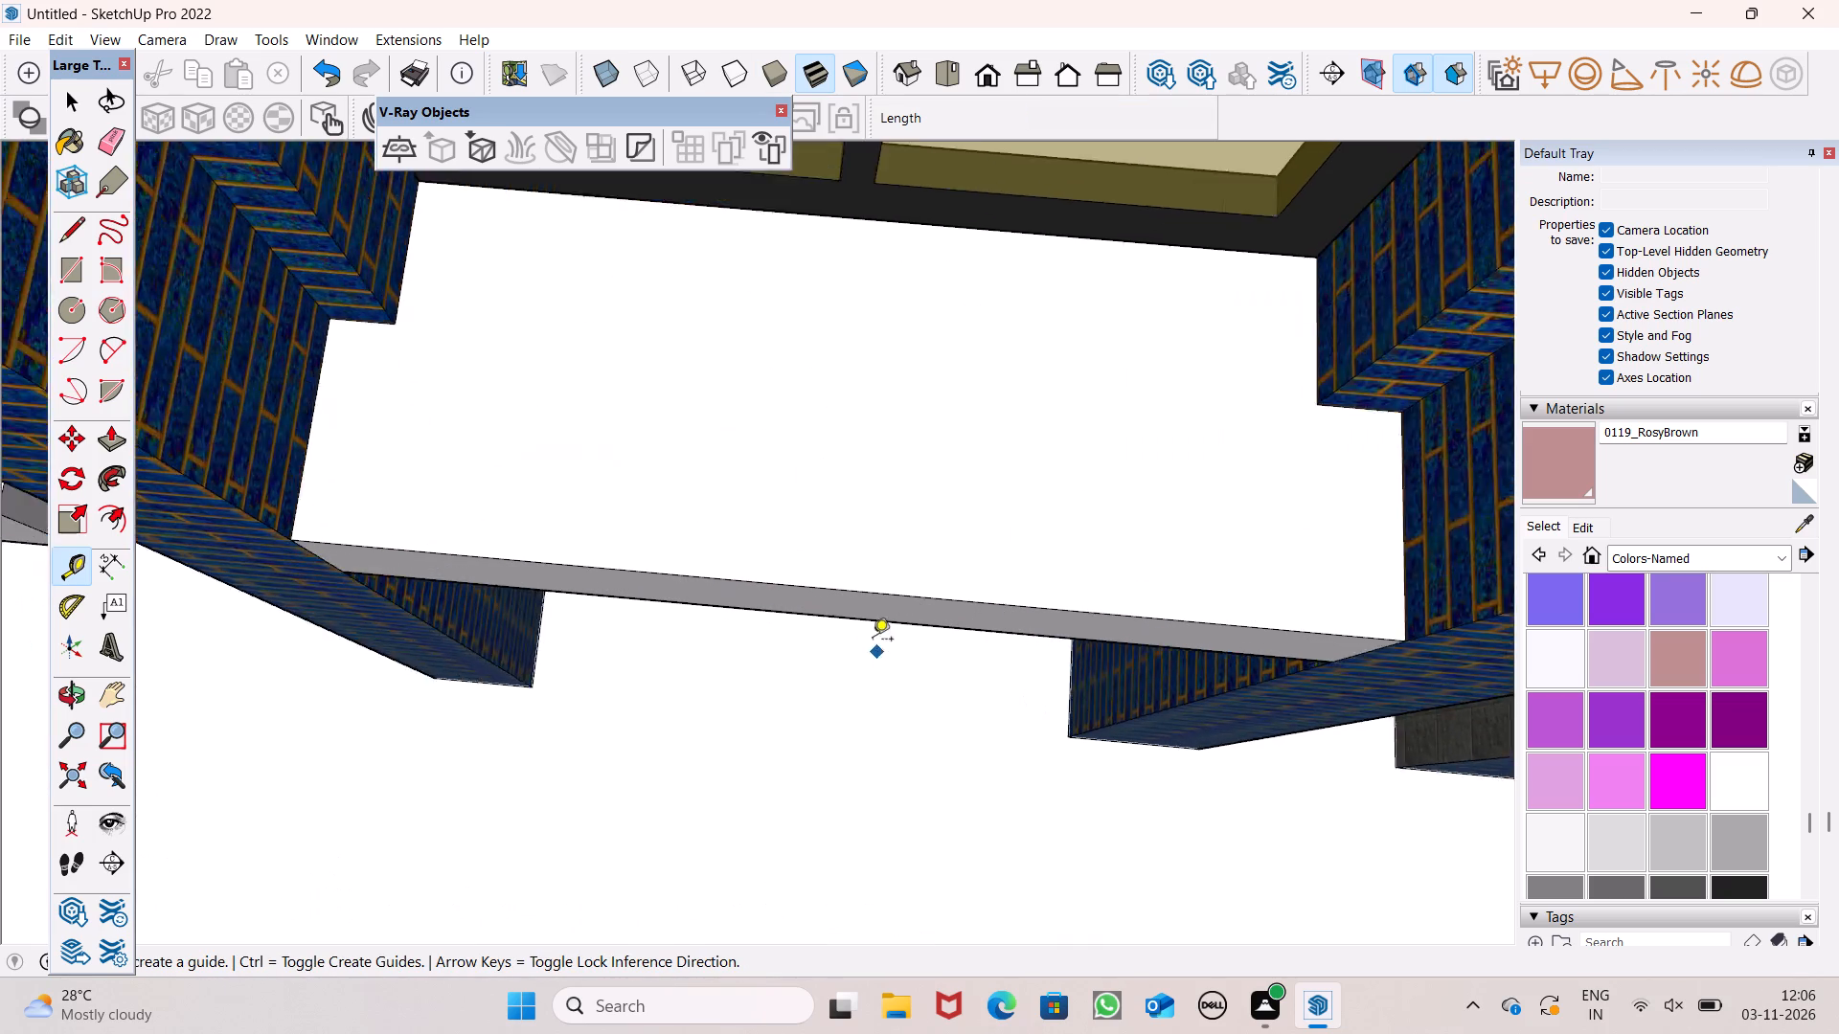
pyautogui.scroll(1, 873, 641)
pyautogui.scroll(3, 810, 574)
pyautogui.click(806, 546)
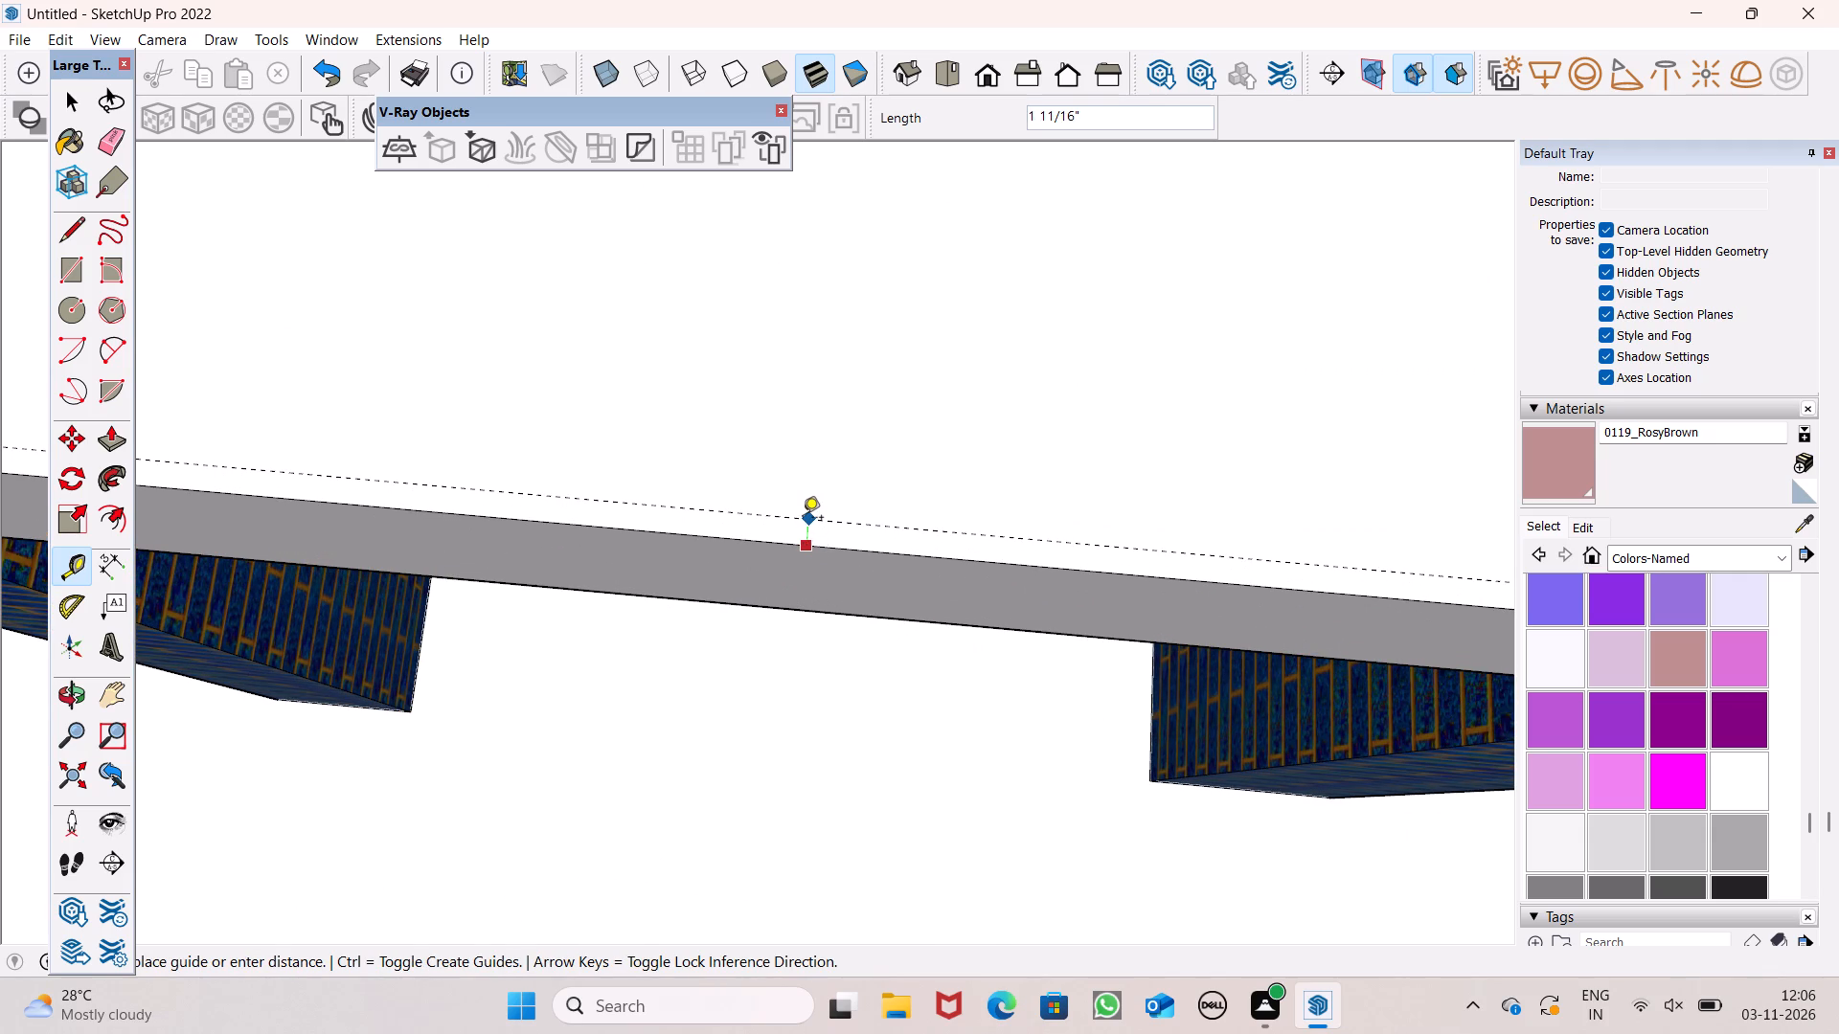
pyautogui.click(803, 524)
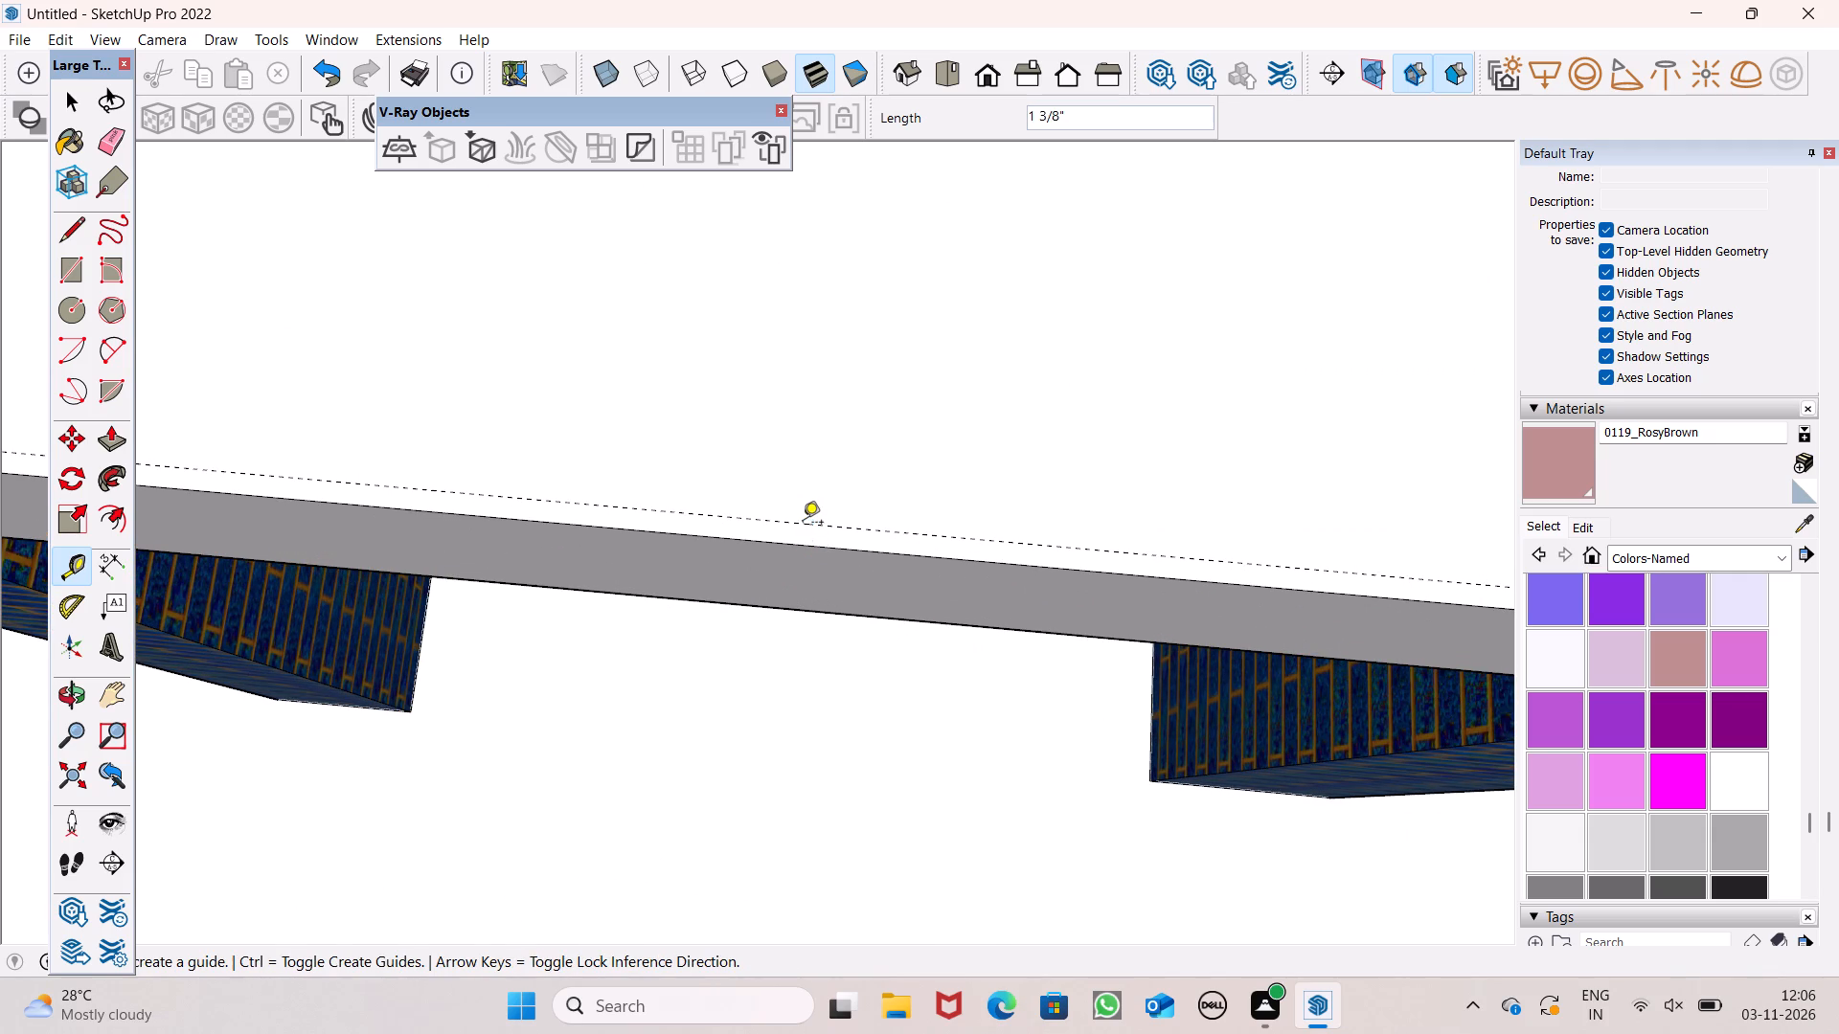
pyautogui.click(802, 526)
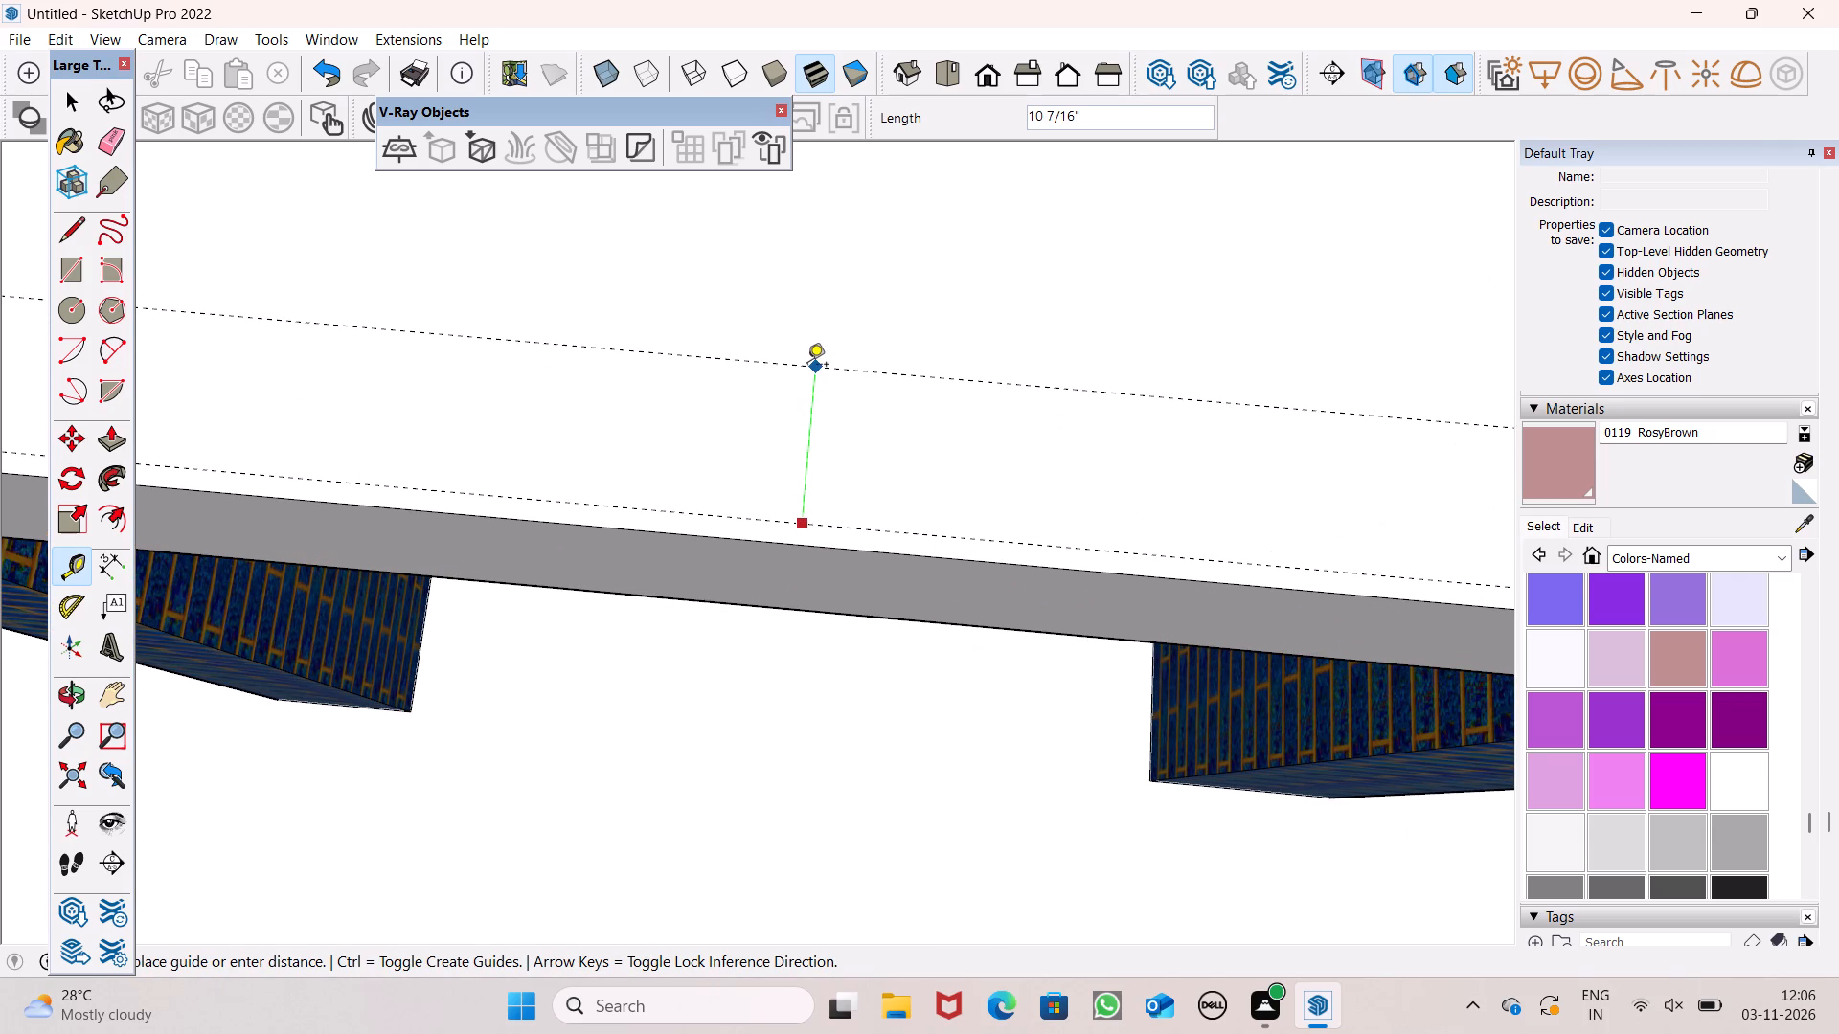
pyautogui.write('2"')
pyautogui.press('Return')
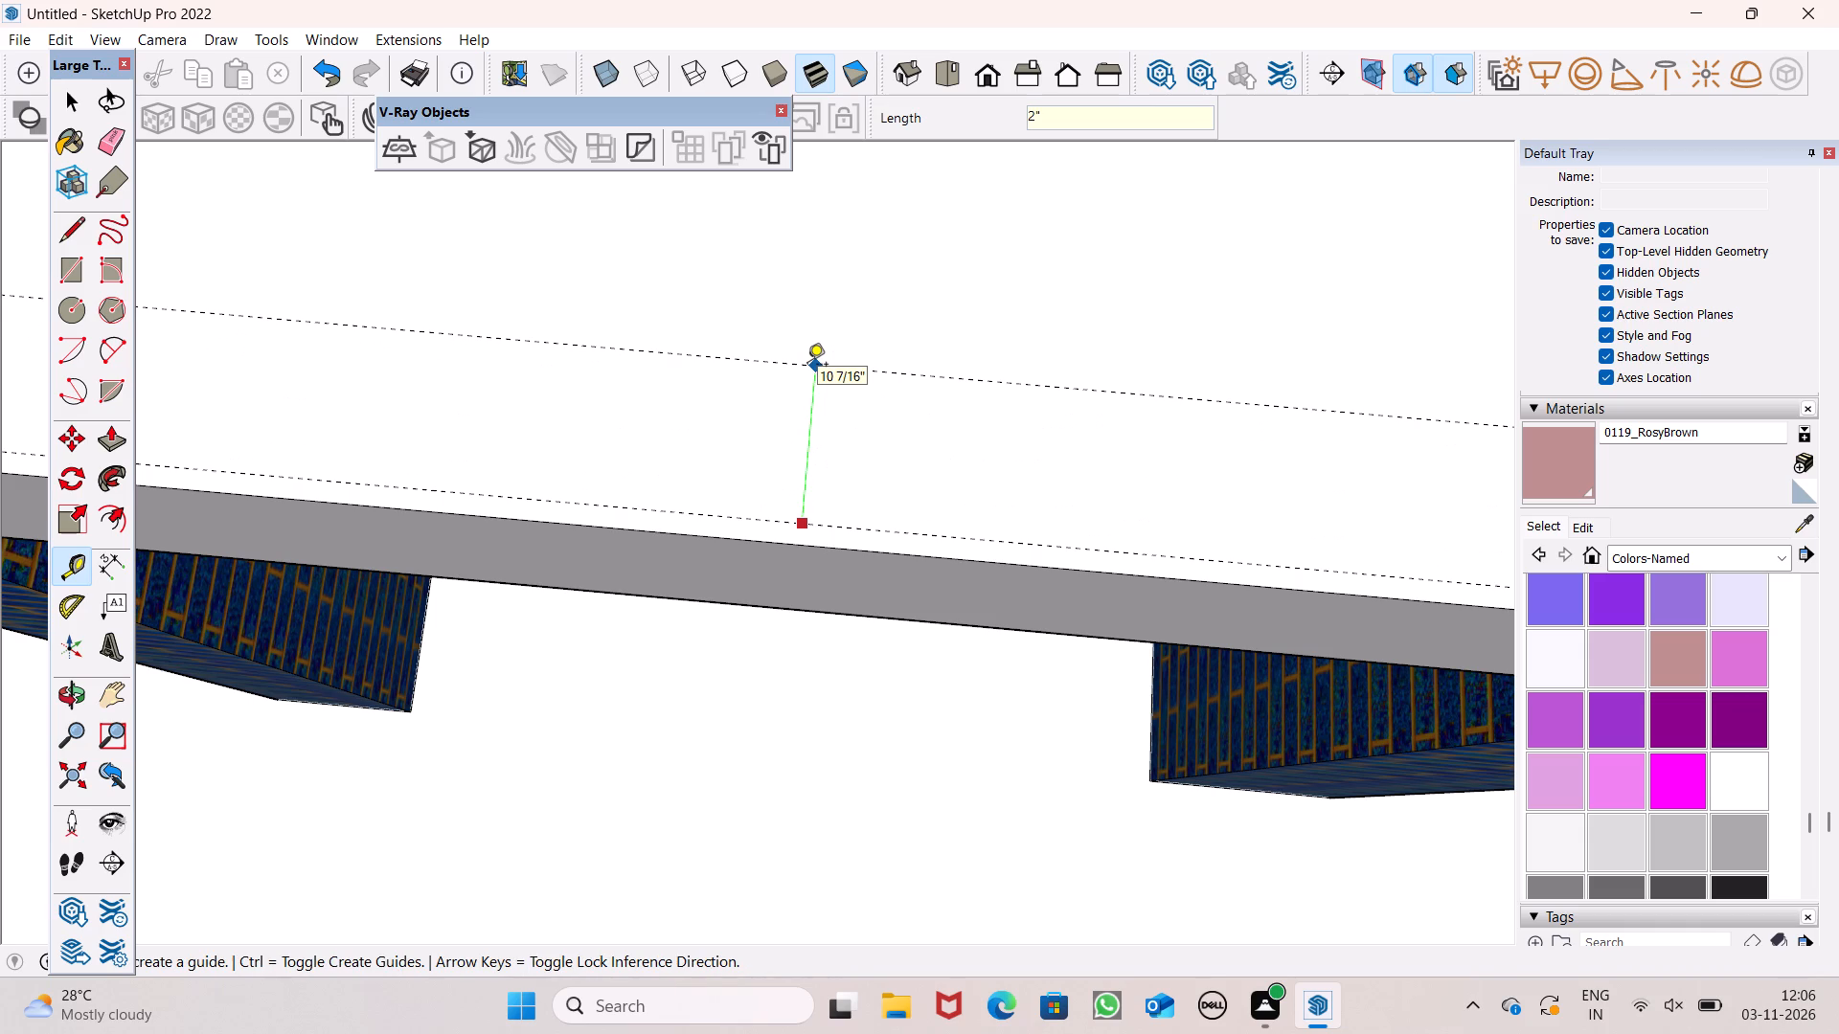
# Examine the guide pairs across the window slabs of all floors from the front and from above.
pyautogui.scroll(-5, 854, 315)
pyautogui.scroll(-18, 935, 367)
pyautogui.moveTo(914, 564); pyautogui.dragTo(916, 498, button='middle')
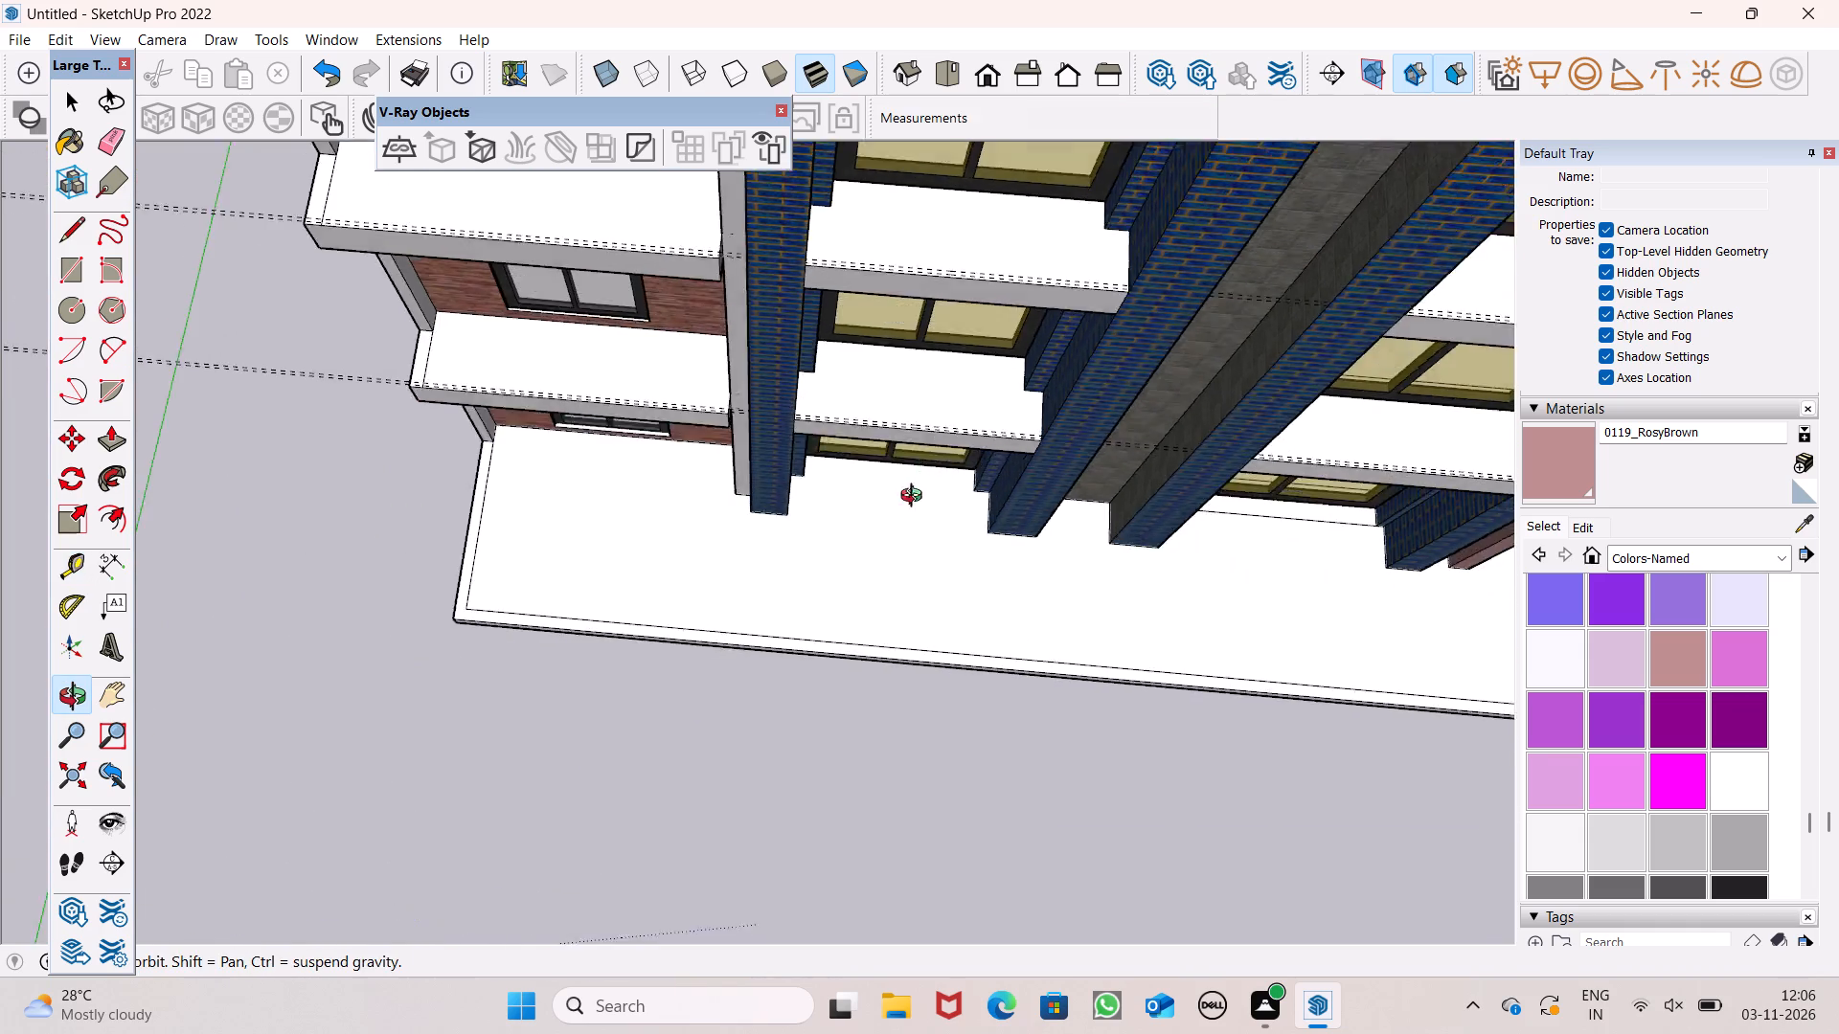
pyautogui.moveTo(916, 498); pyautogui.dragTo(942, 257, button='middle')
pyautogui.scroll(1, 942, 257)
pyautogui.scroll(-5, 774, 374)
pyautogui.scroll(-12, 715, 456)
pyautogui.moveTo(704, 527); pyautogui.dragTo(712, 718, button='middle')
pyautogui.scroll(9, 660, 406)
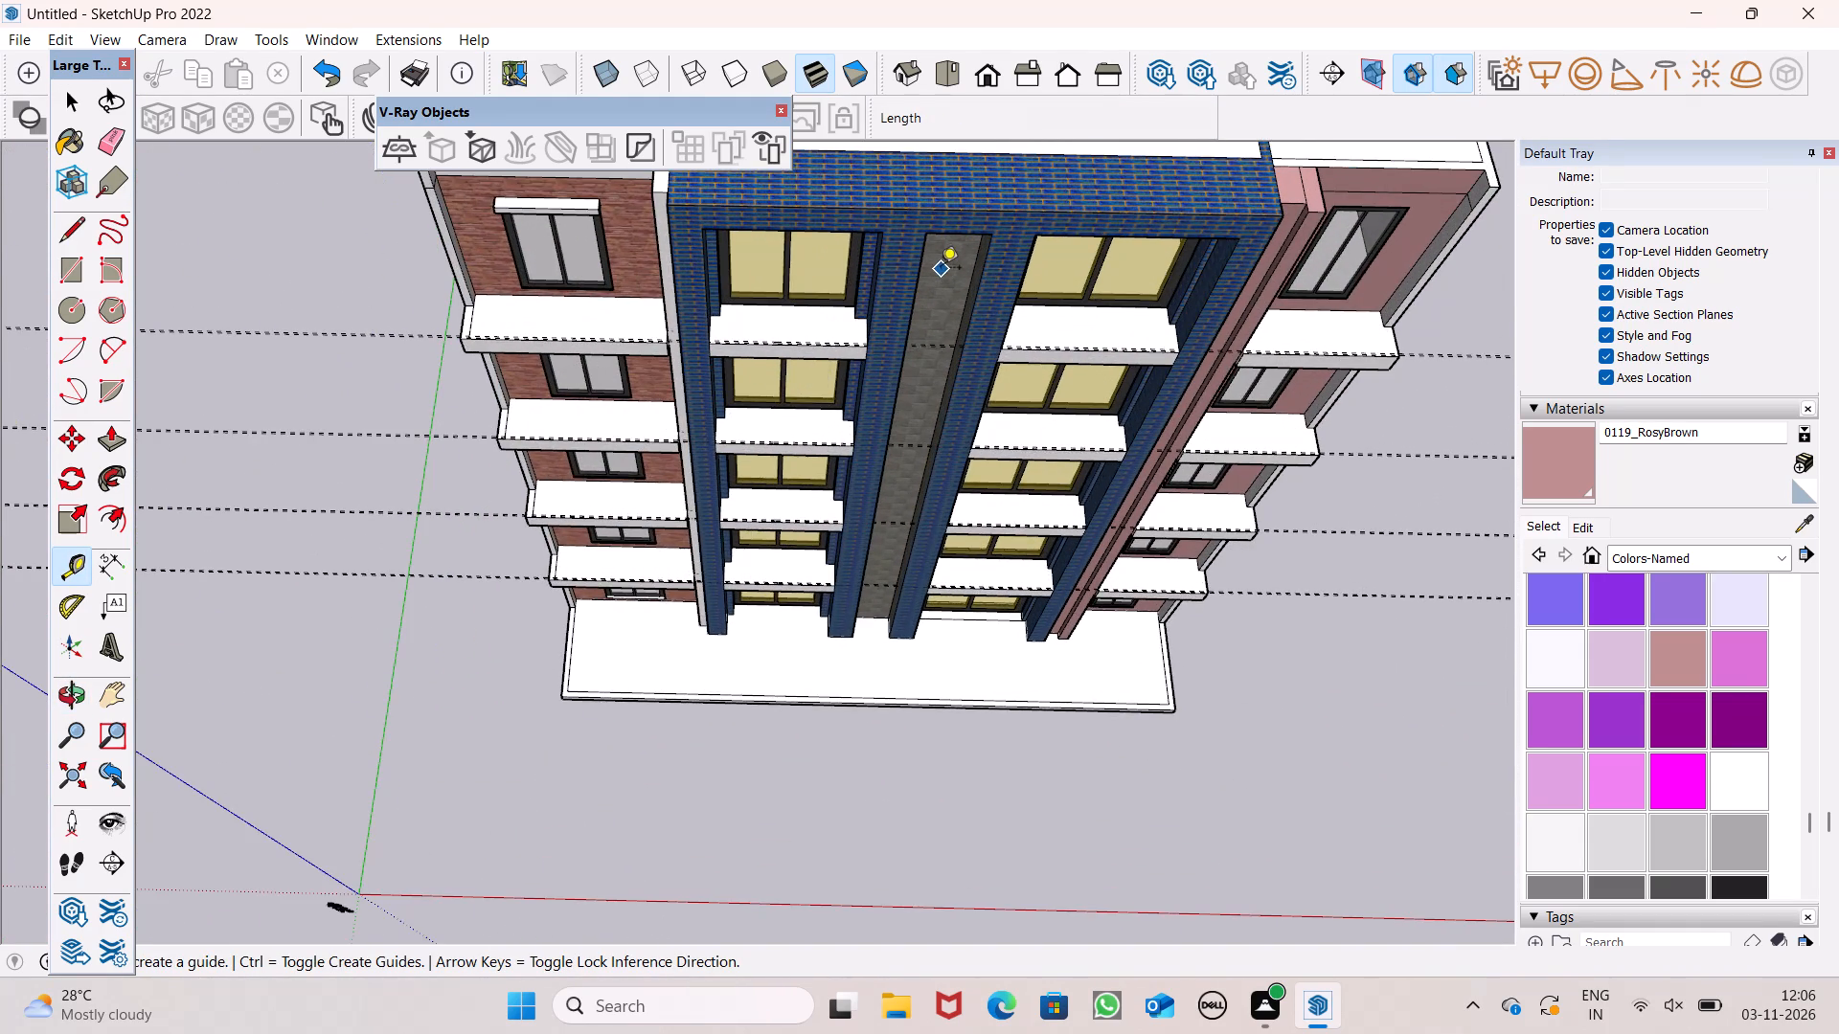
pyautogui.scroll(8, 934, 271)
pyautogui.scroll(-3, 1071, 314)
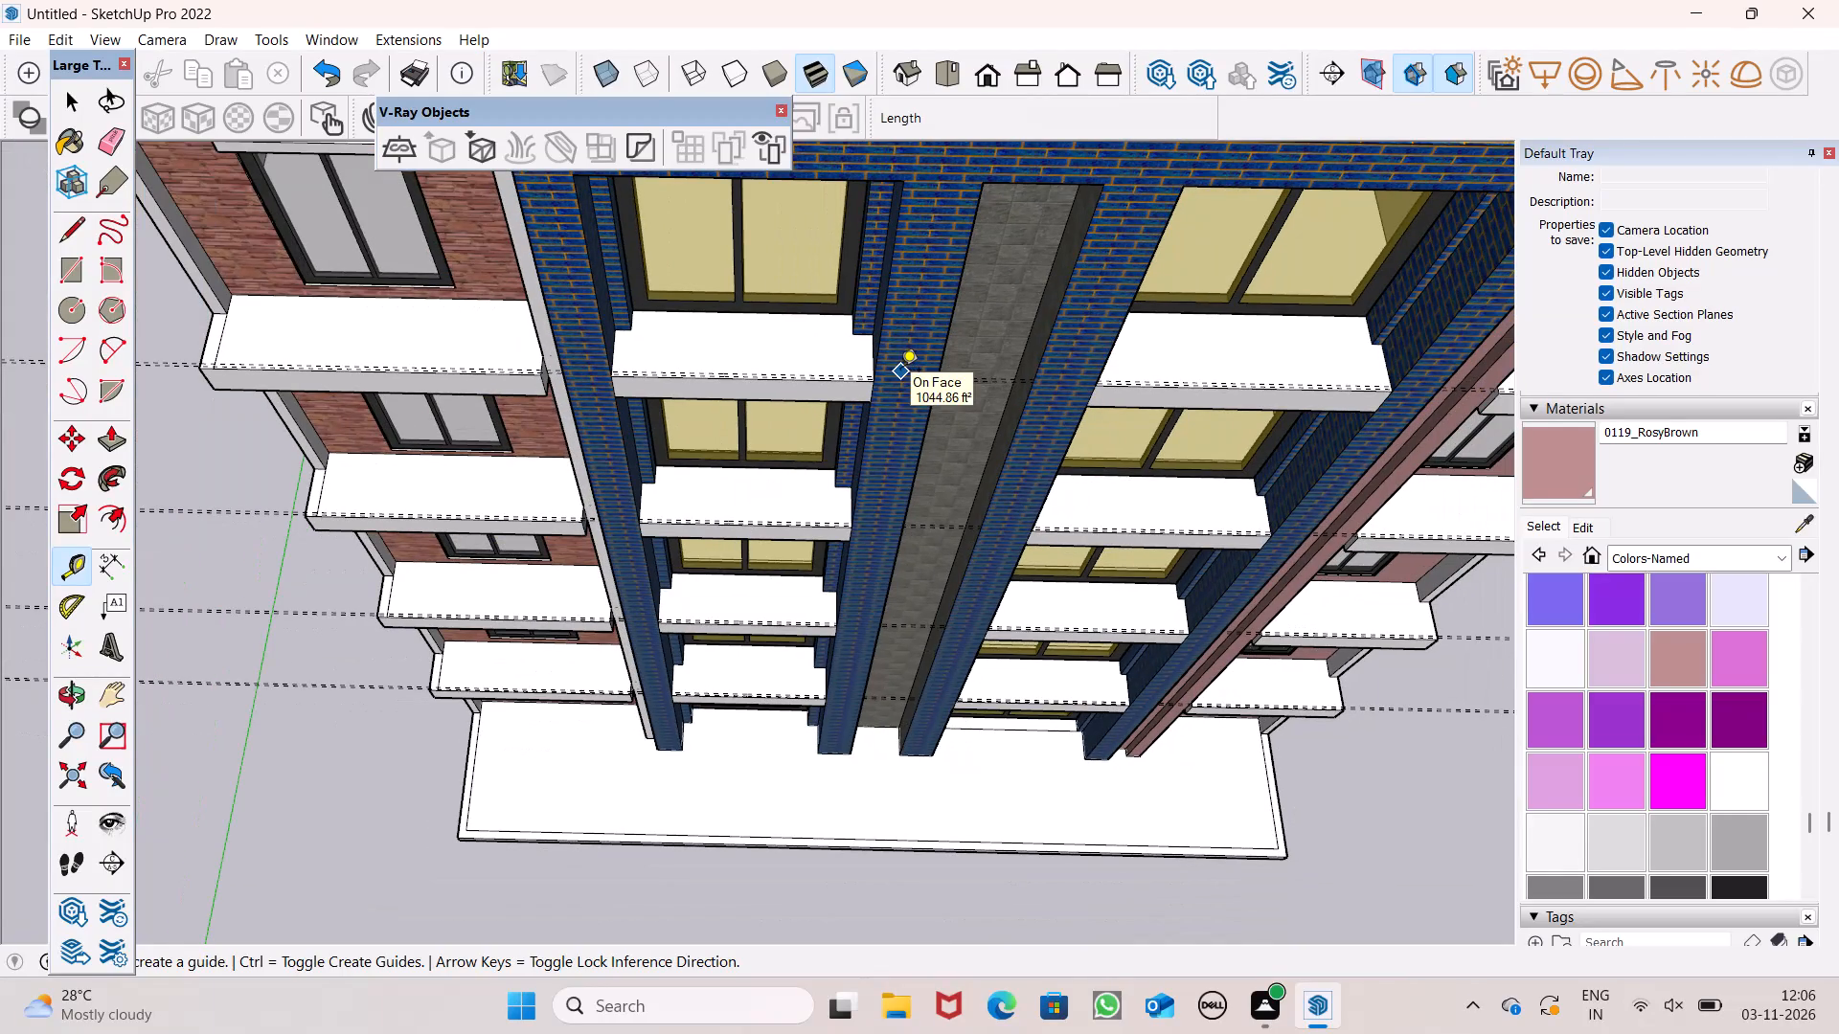
# Draw a rectangle about 2" by 13' 6 1/8" between the two guides on the left blue bay's top window slab.
pyautogui.click(65, 275)
pyautogui.scroll(-1, 853, 302)
pyautogui.scroll(12, 656, 374)
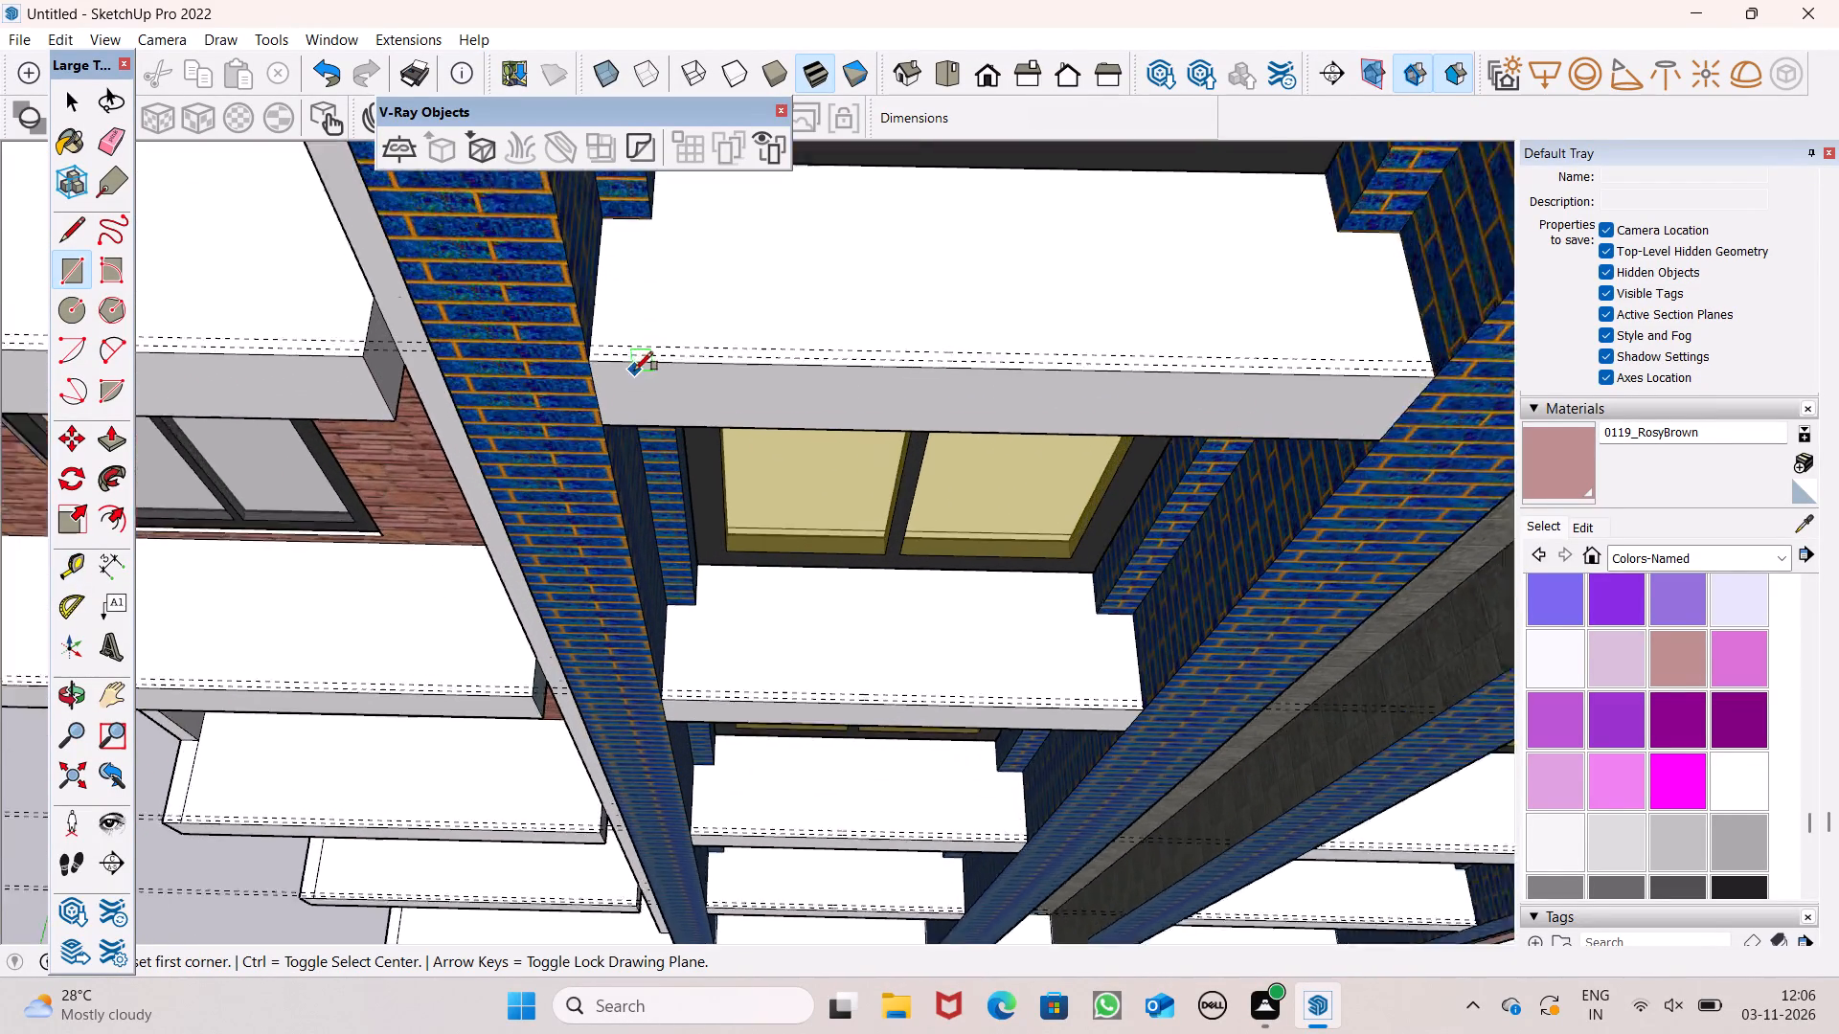
pyautogui.scroll(10, 634, 371)
pyautogui.scroll(7, 571, 318)
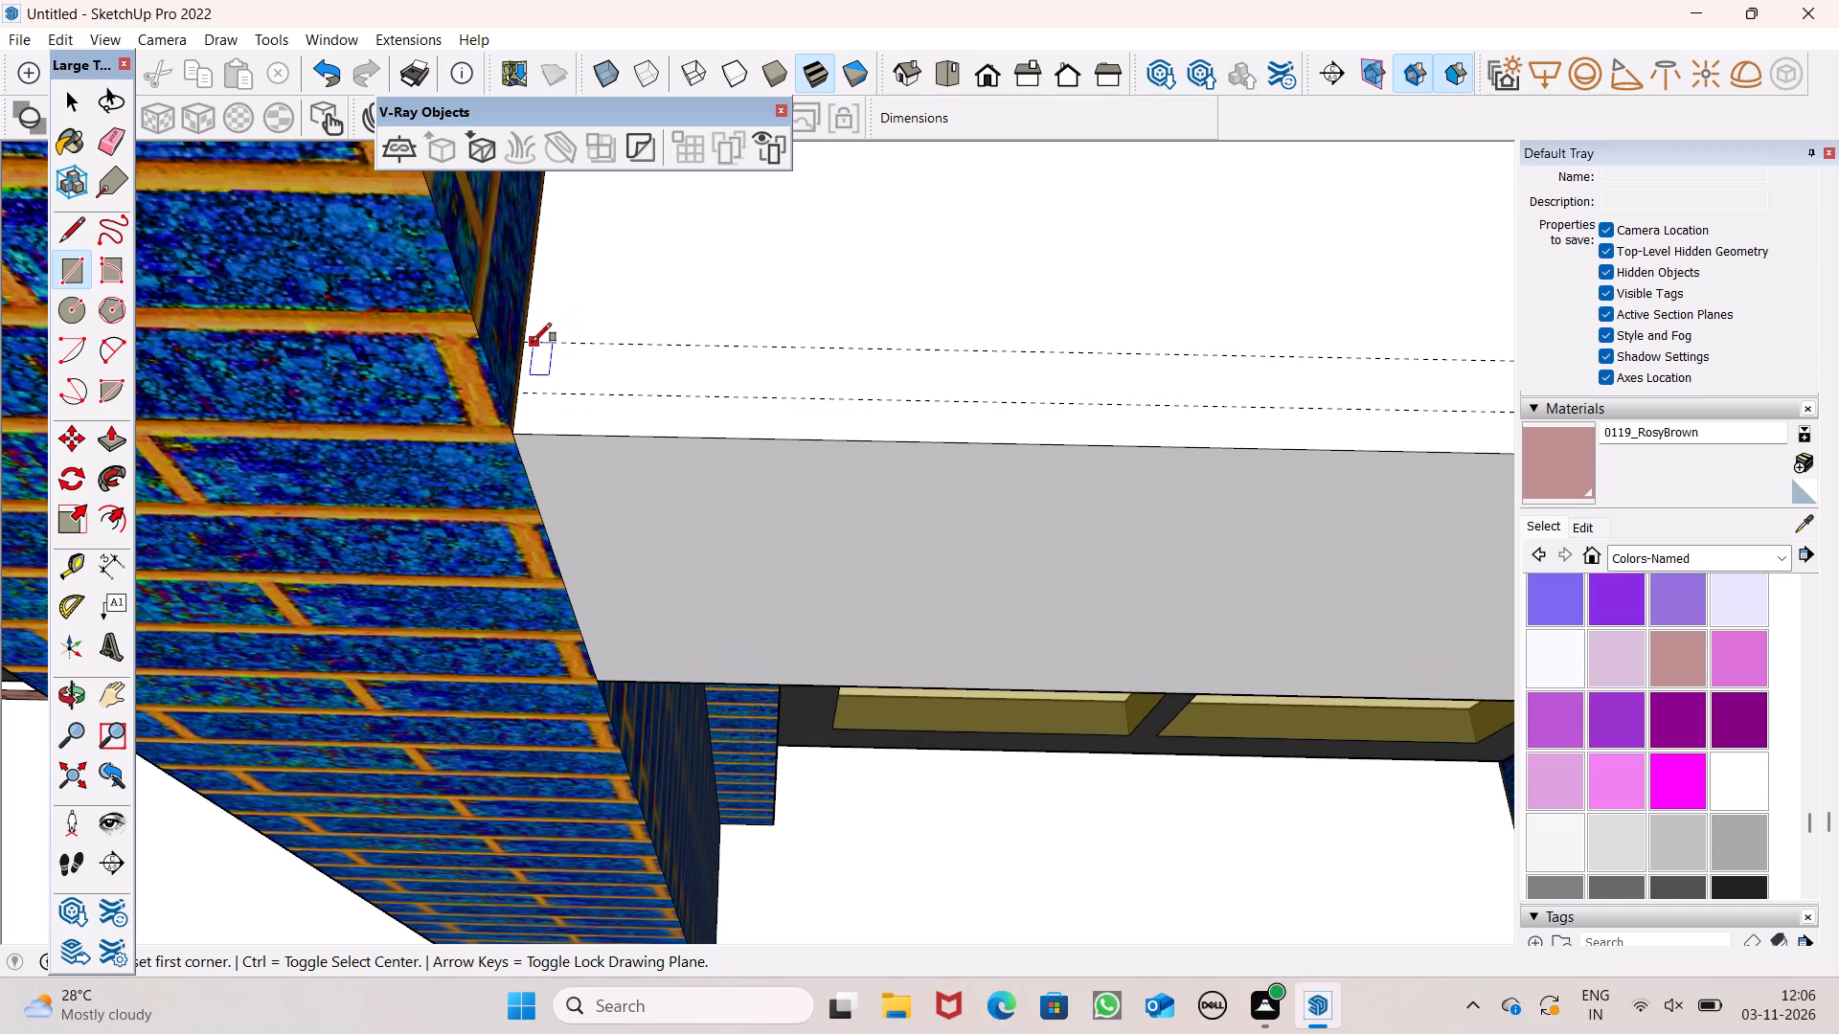
pyautogui.click(530, 340)
pyautogui.scroll(-11, 580, 358)
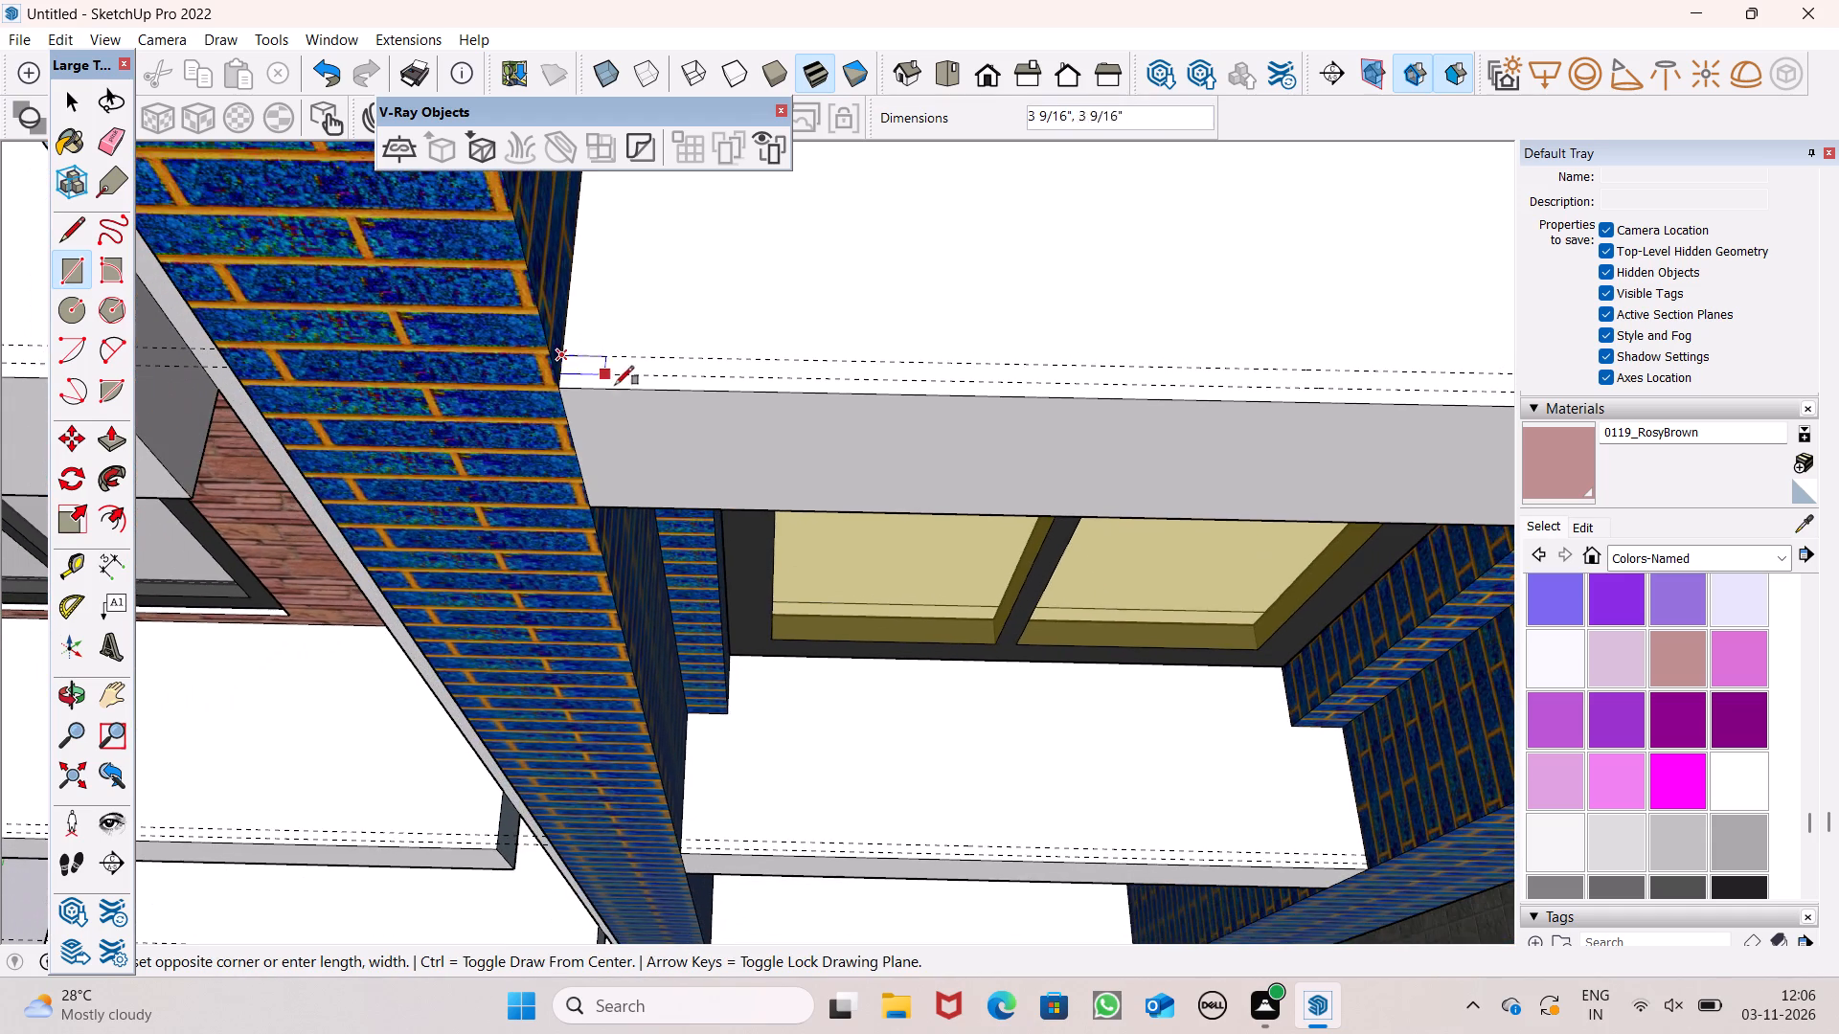
pyautogui.scroll(-6, 719, 392)
pyautogui.scroll(2, 1267, 404)
pyautogui.scroll(-6, 637, 317)
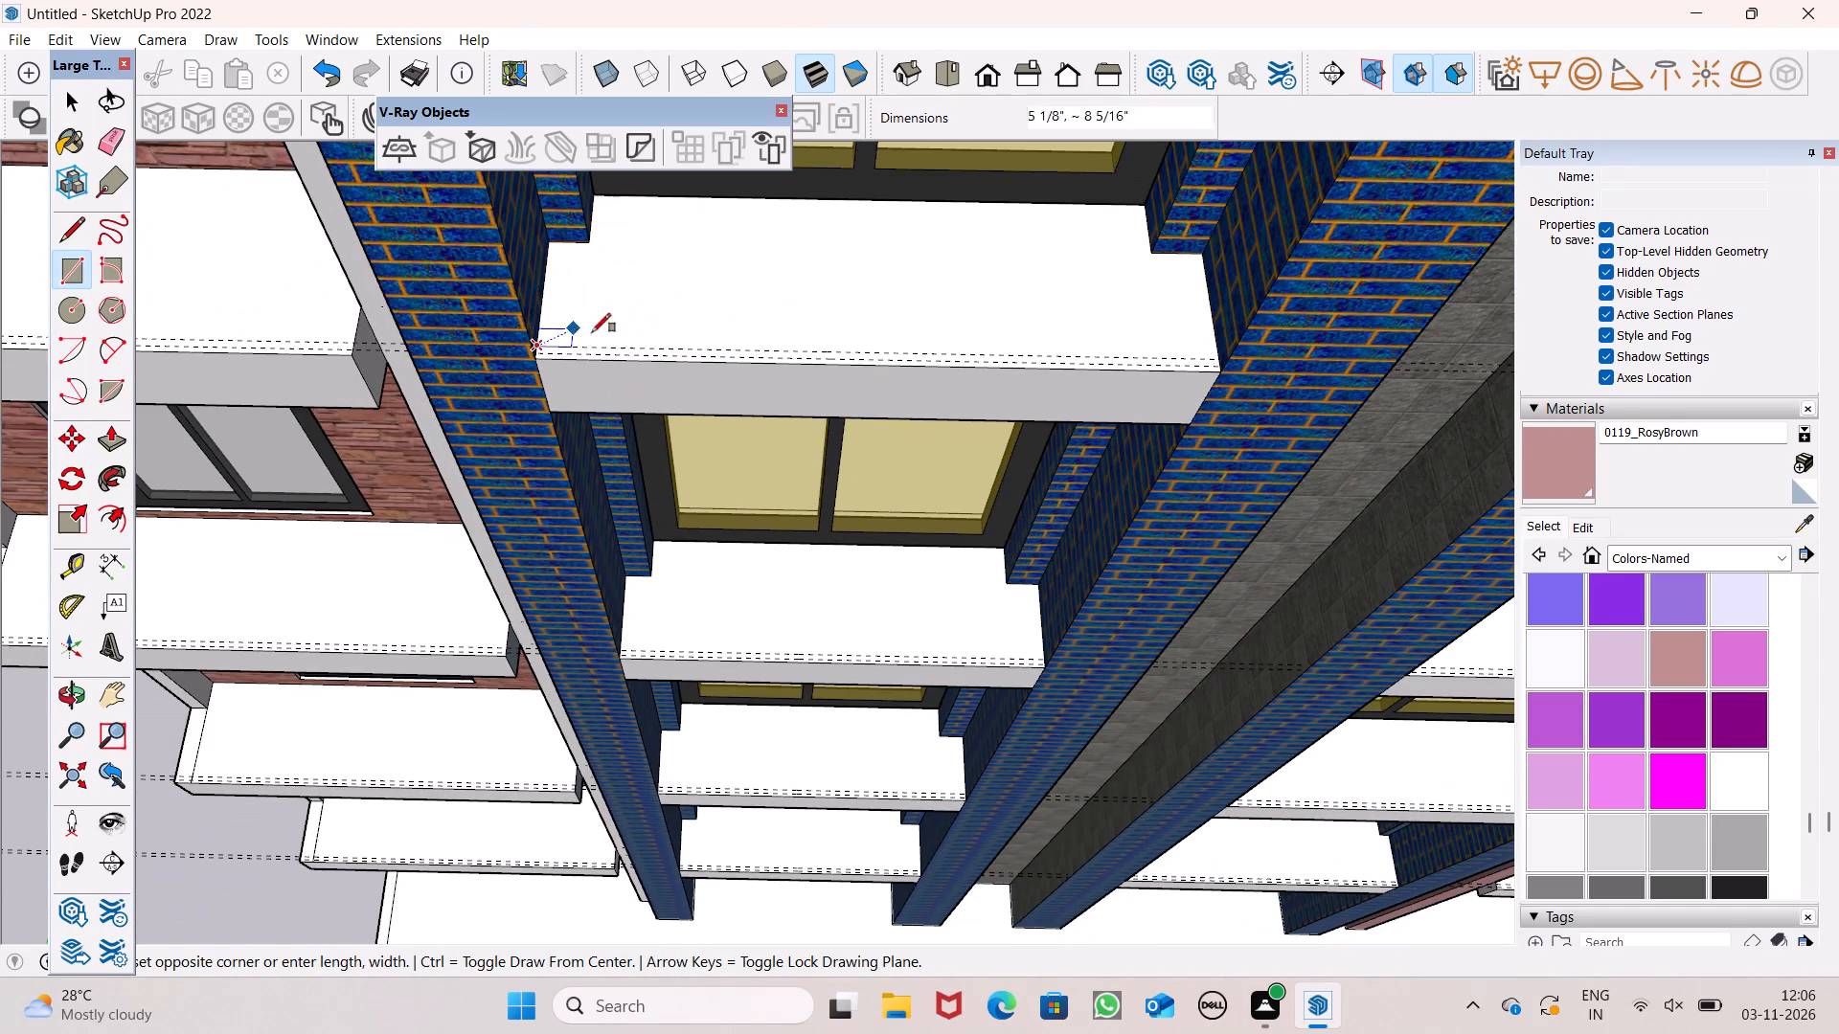
pyautogui.scroll(6, 1201, 337)
pyautogui.scroll(5, 1117, 387)
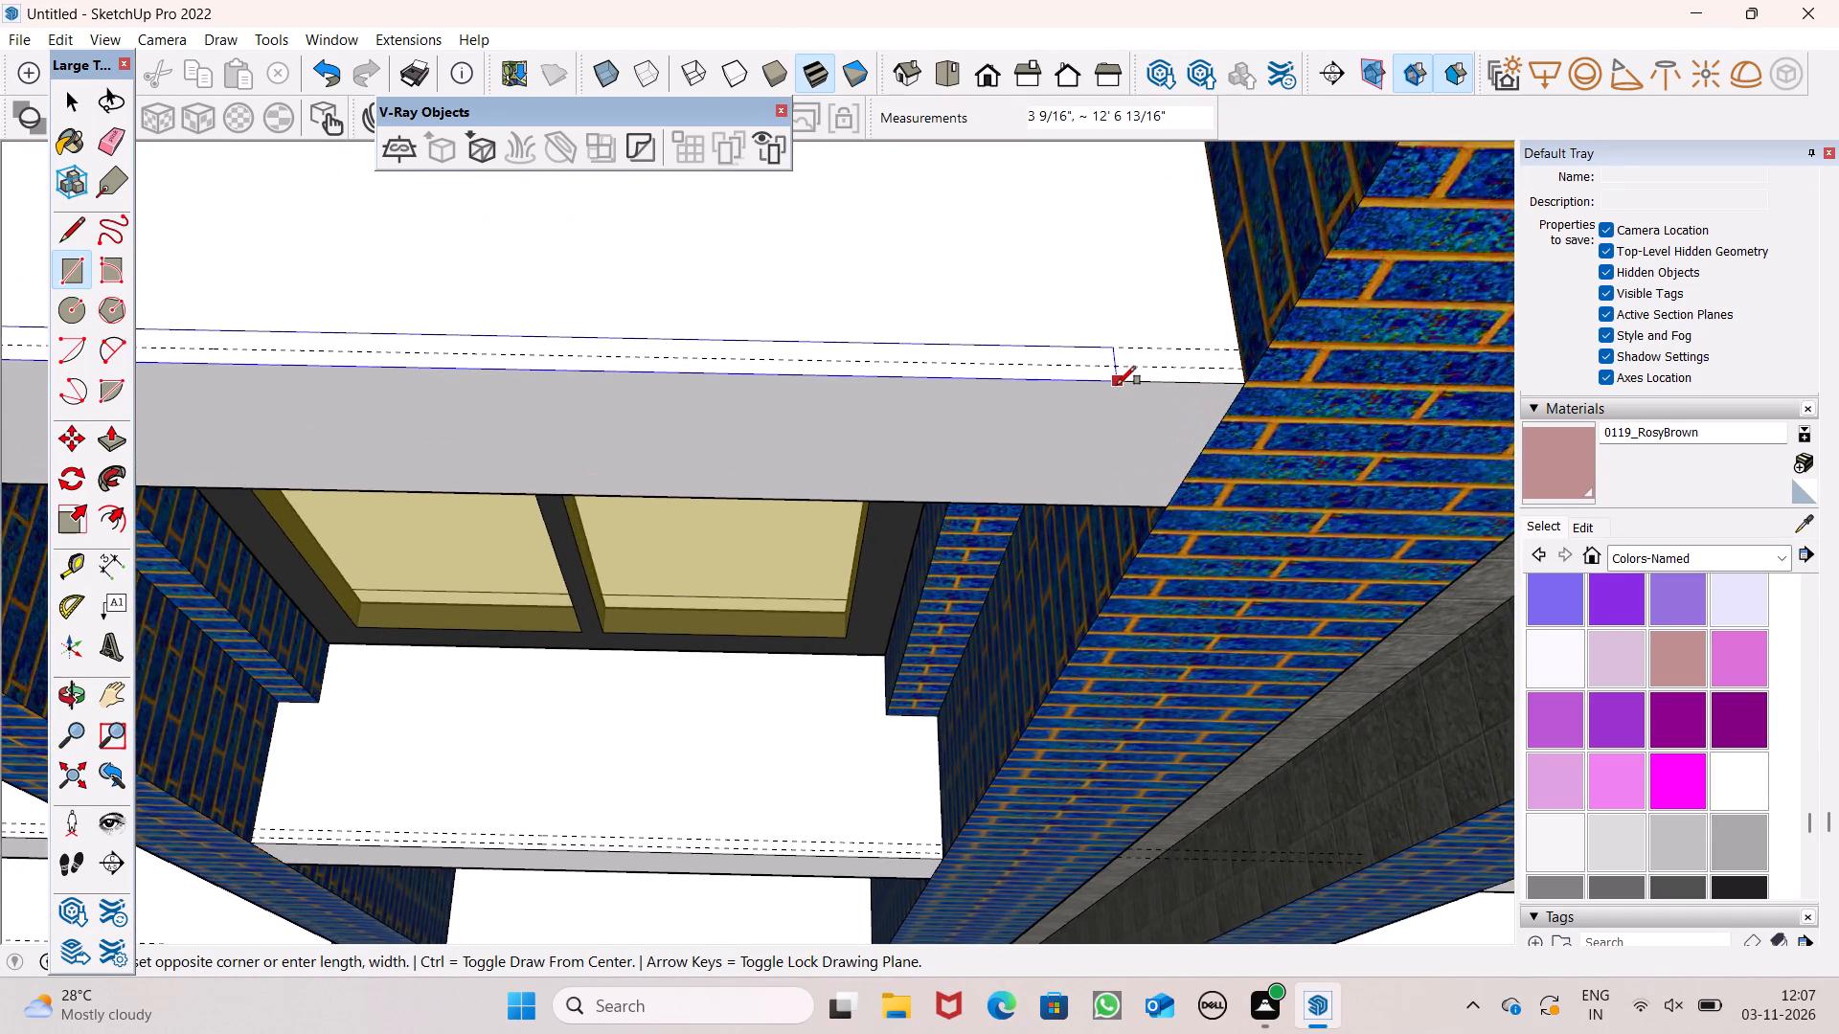
pyautogui.scroll(6, 1224, 356)
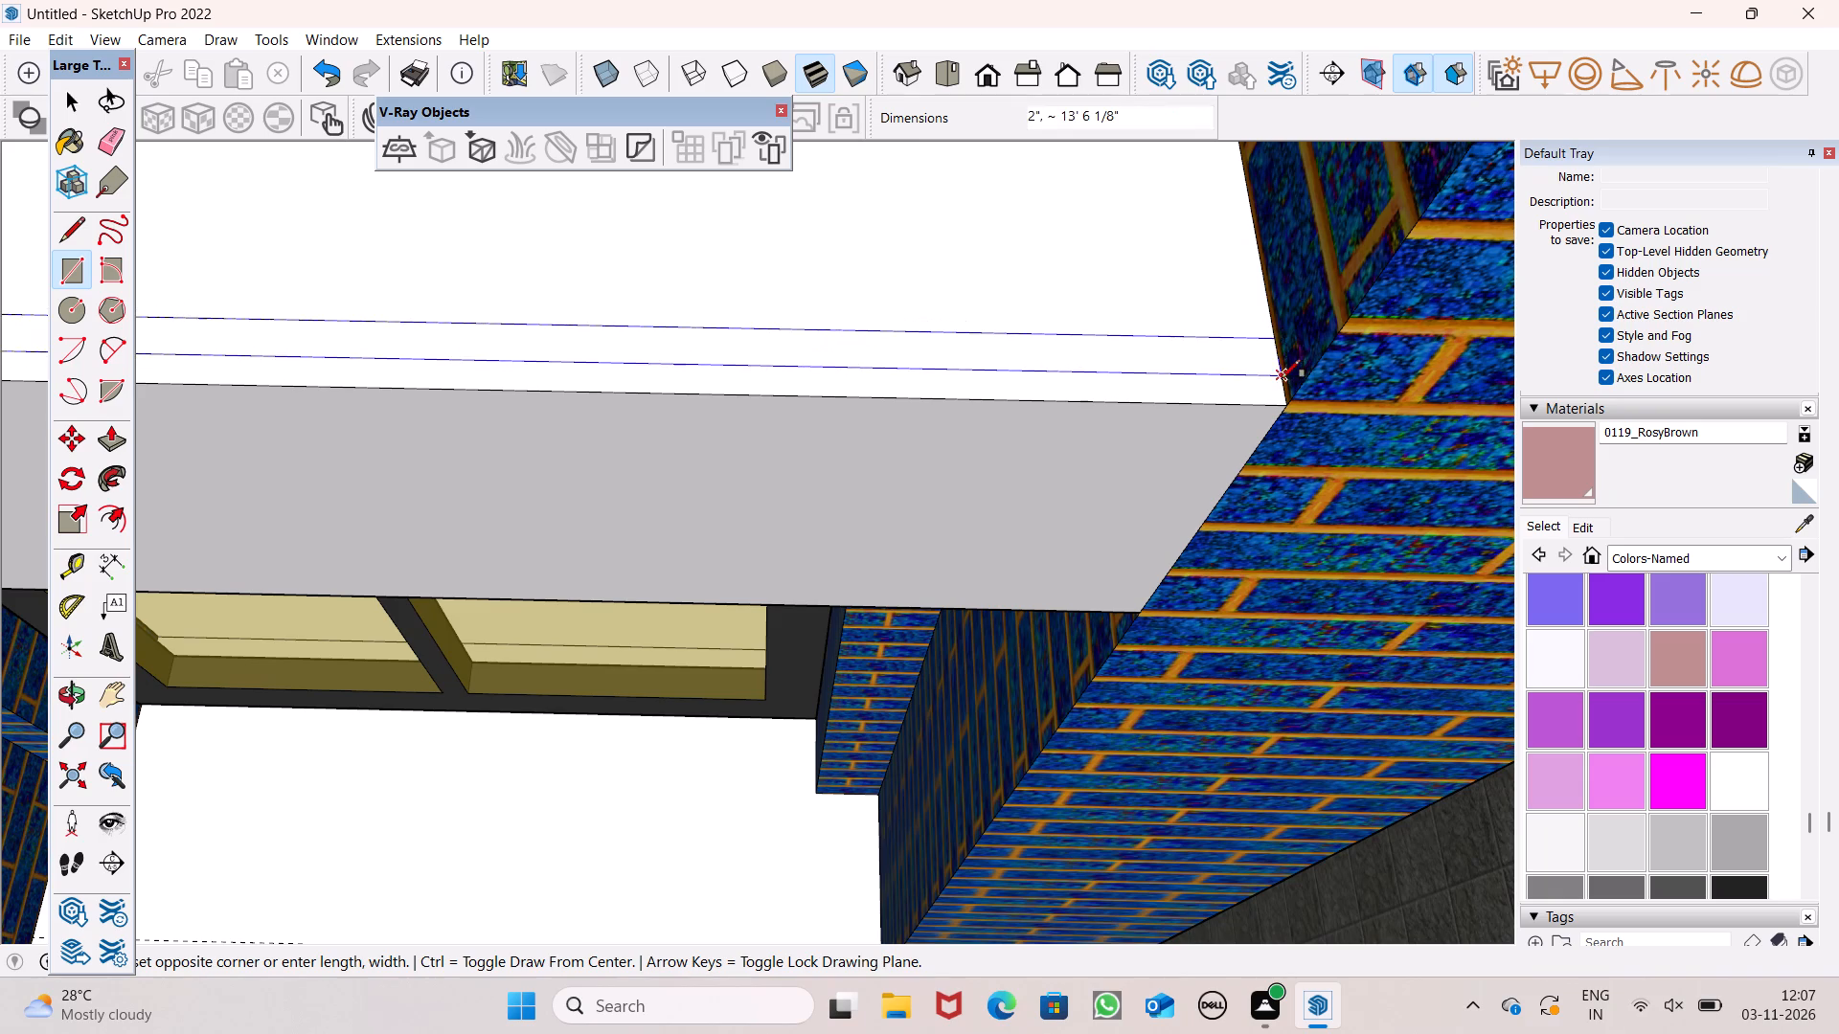
pyautogui.click(1281, 378)
# Draw a rectangle about 13' 6 1/8" long between the guides on the left blue bay's second window slab from the top.
pyautogui.scroll(-8, 1283, 130)
pyautogui.scroll(-7, 1384, 298)
pyautogui.scroll(-7, 1278, 308)
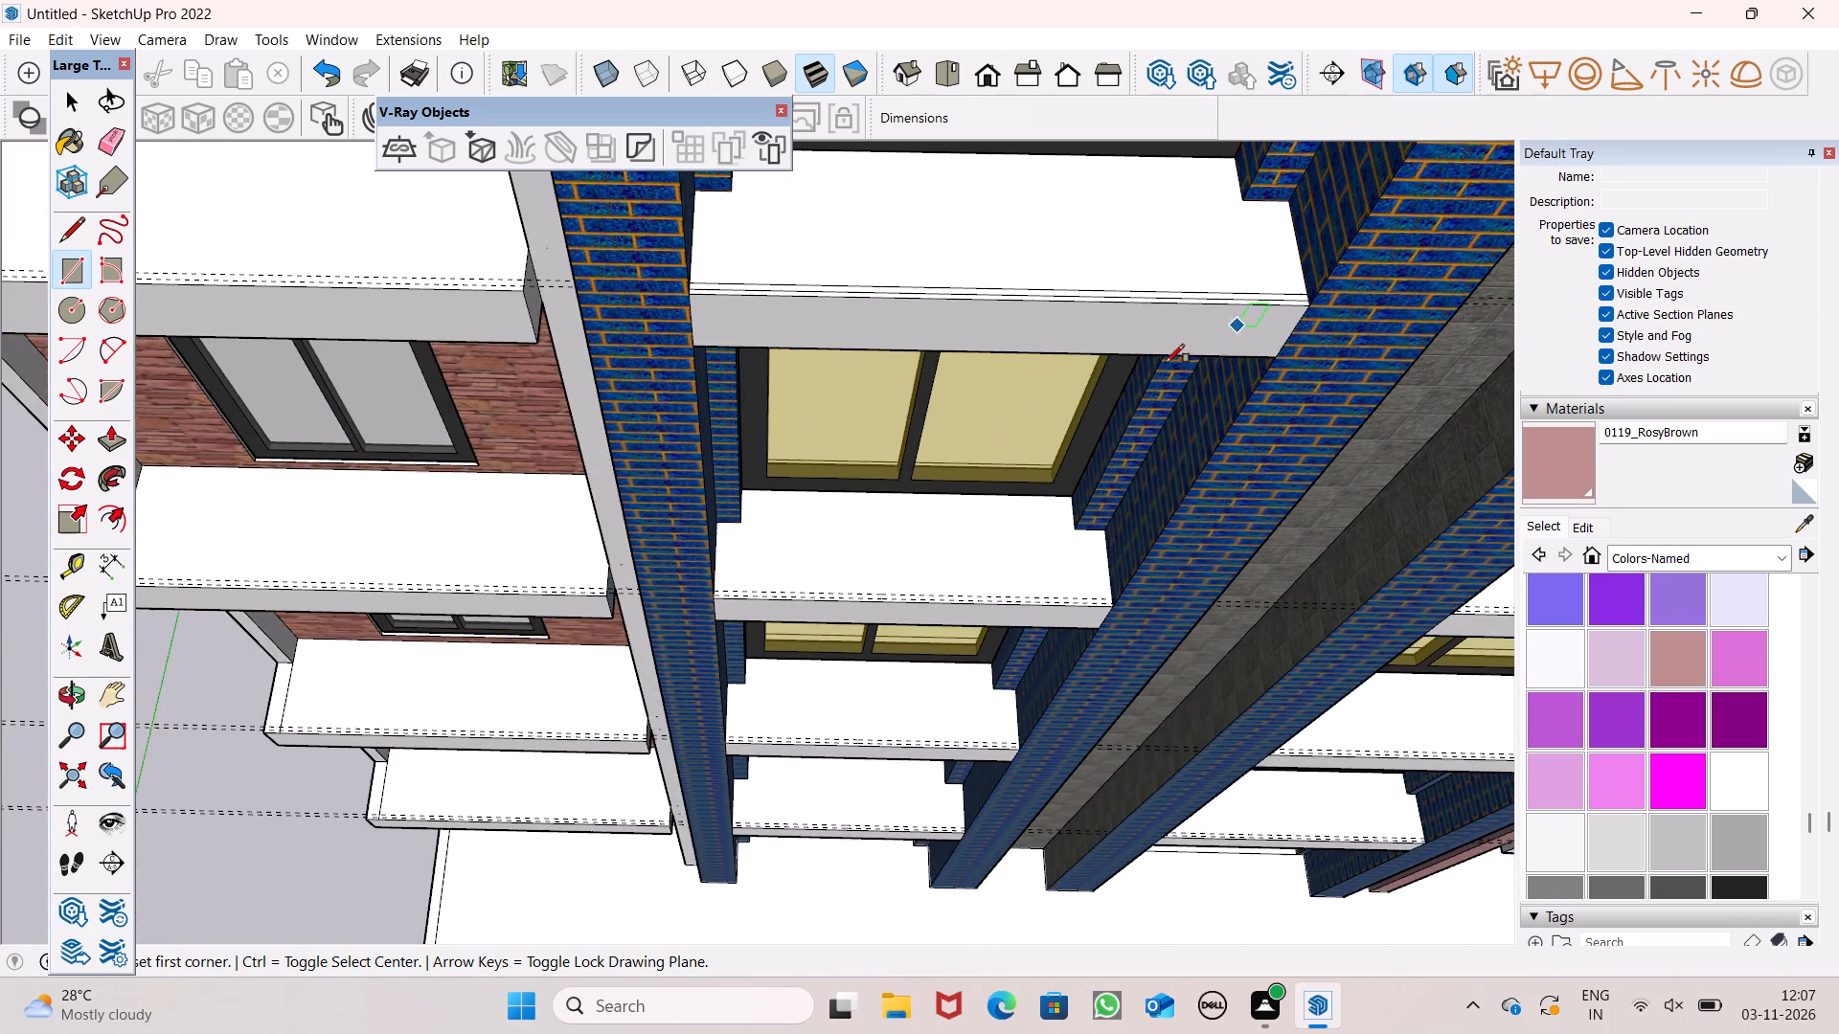
pyautogui.scroll(7, 730, 624)
pyautogui.scroll(8, 935, 532)
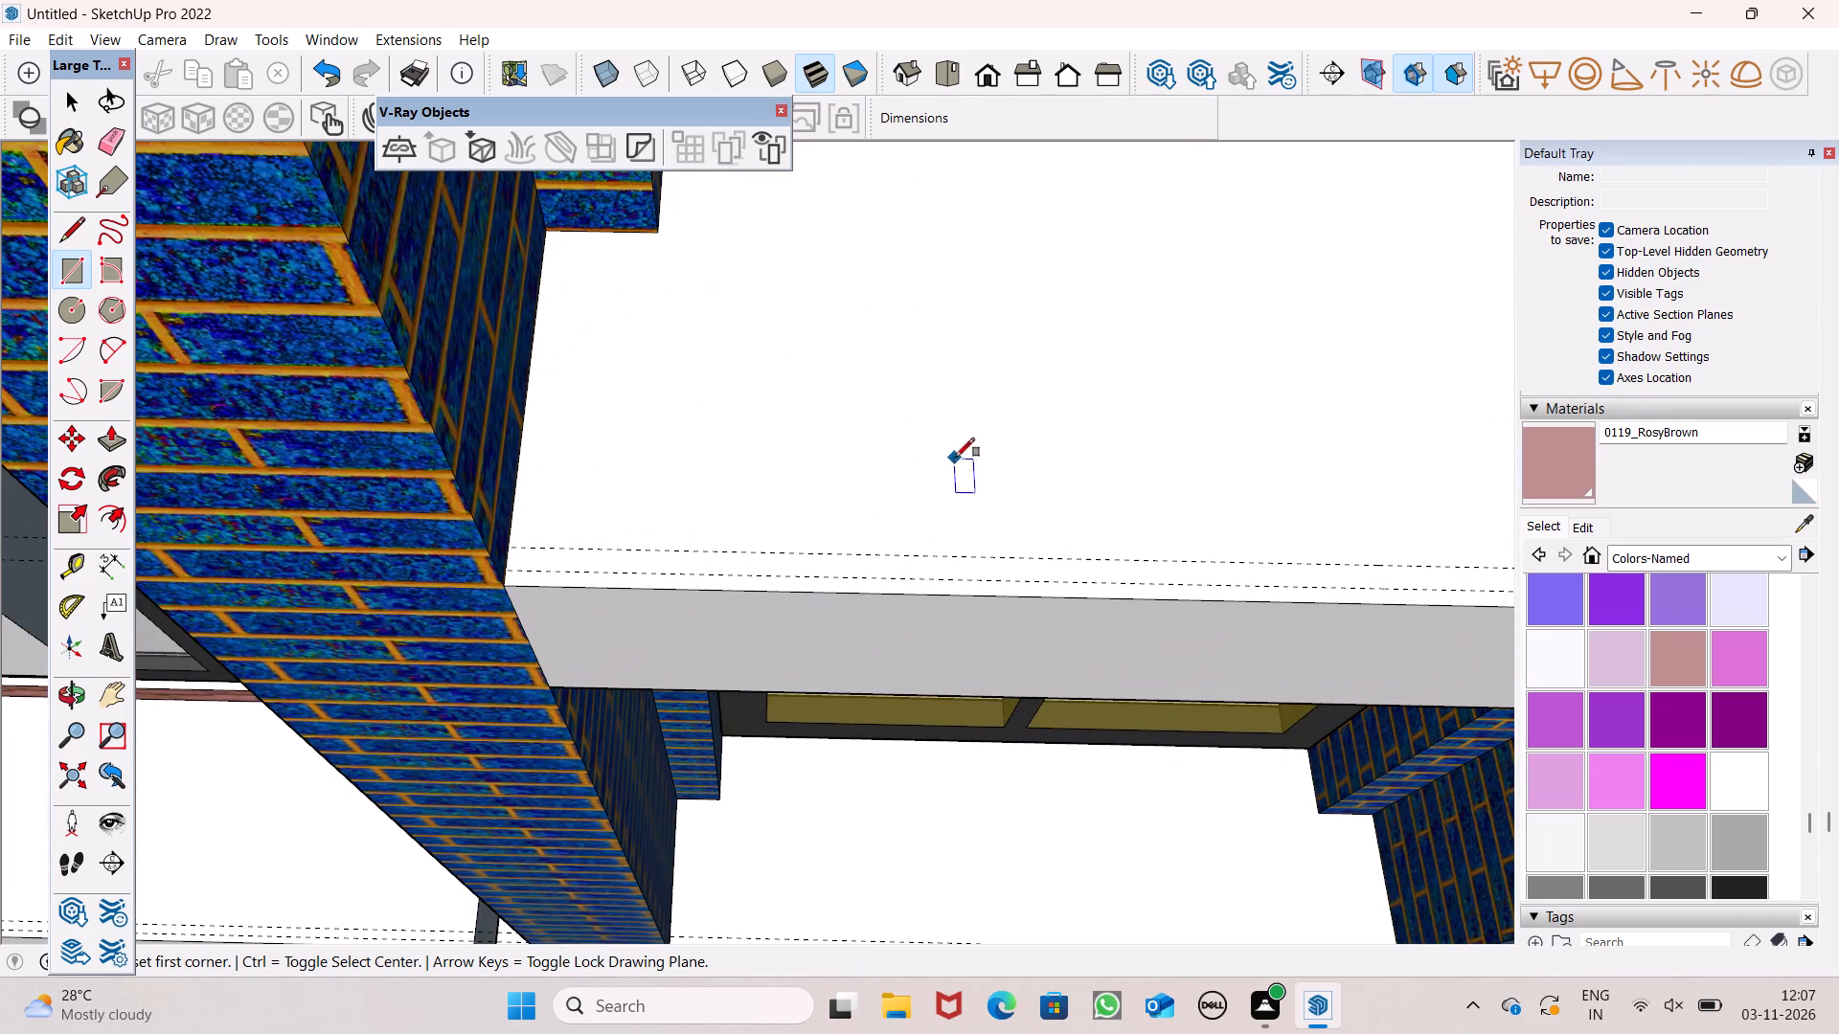
pyautogui.scroll(-4, 958, 455)
pyautogui.scroll(6, 678, 482)
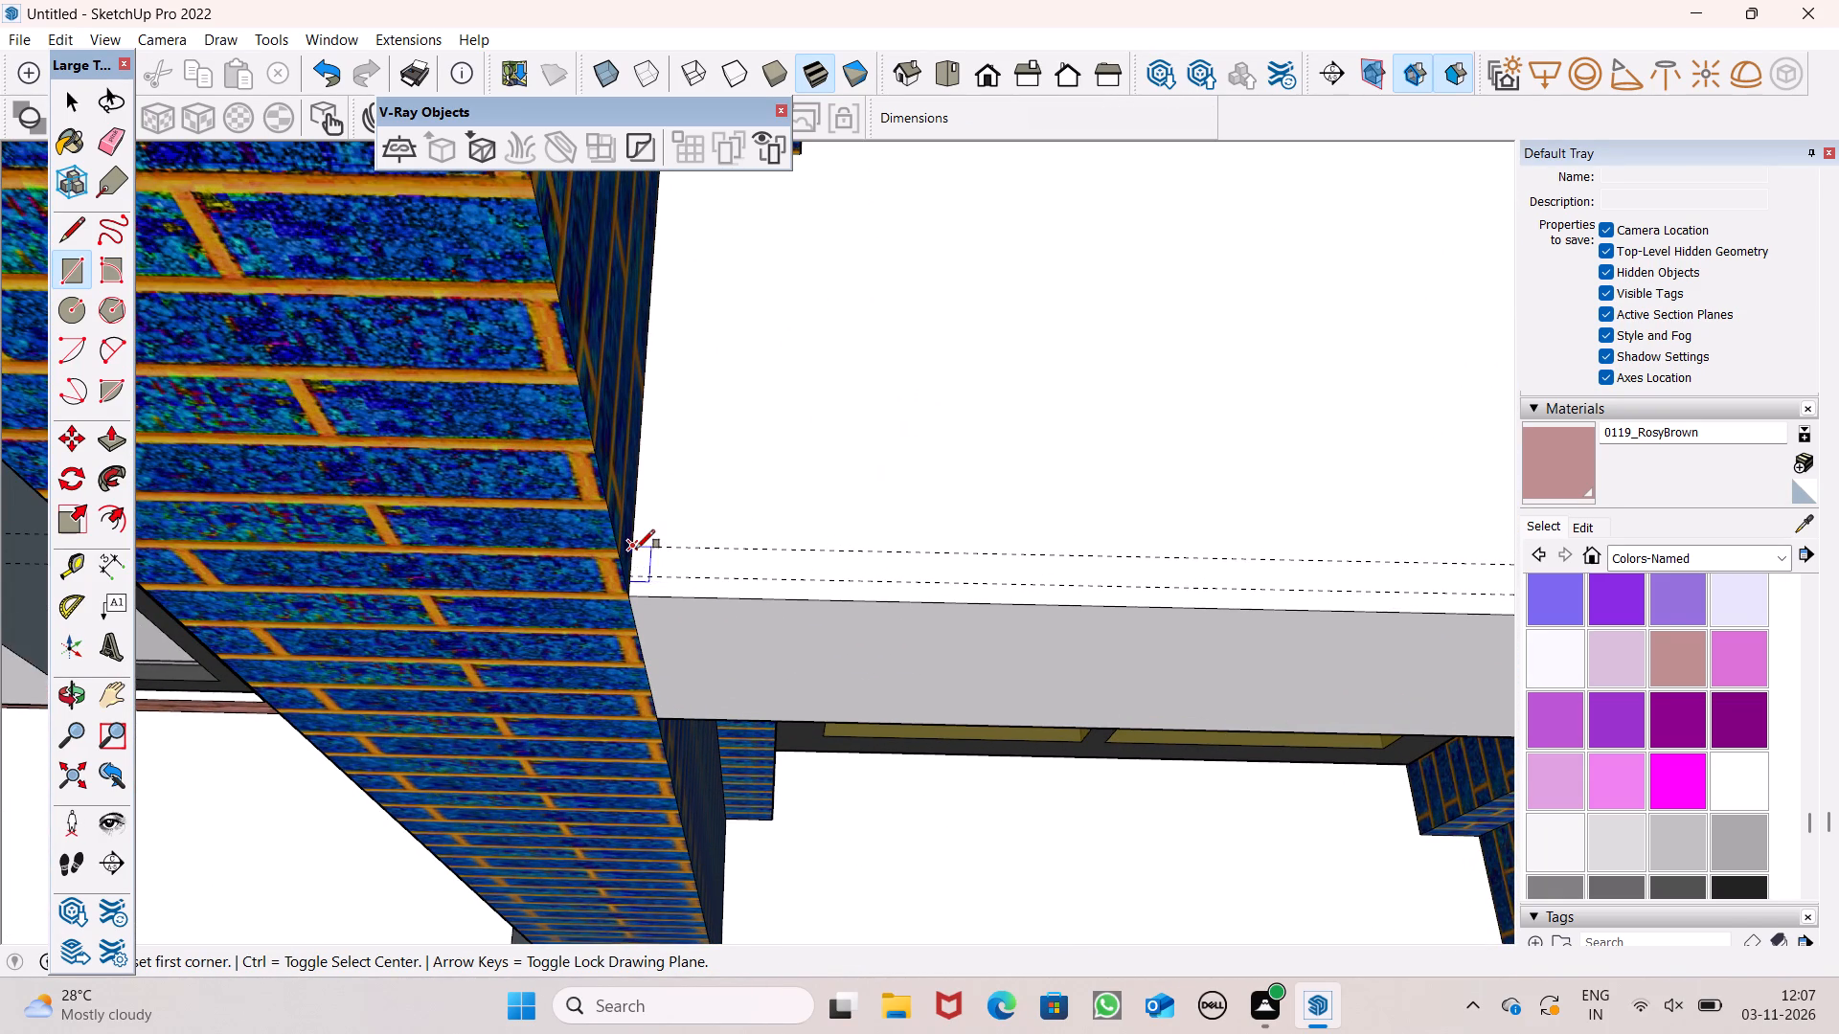
pyautogui.click(636, 549)
pyautogui.scroll(-7, 702, 454)
pyautogui.scroll(-8, 795, 488)
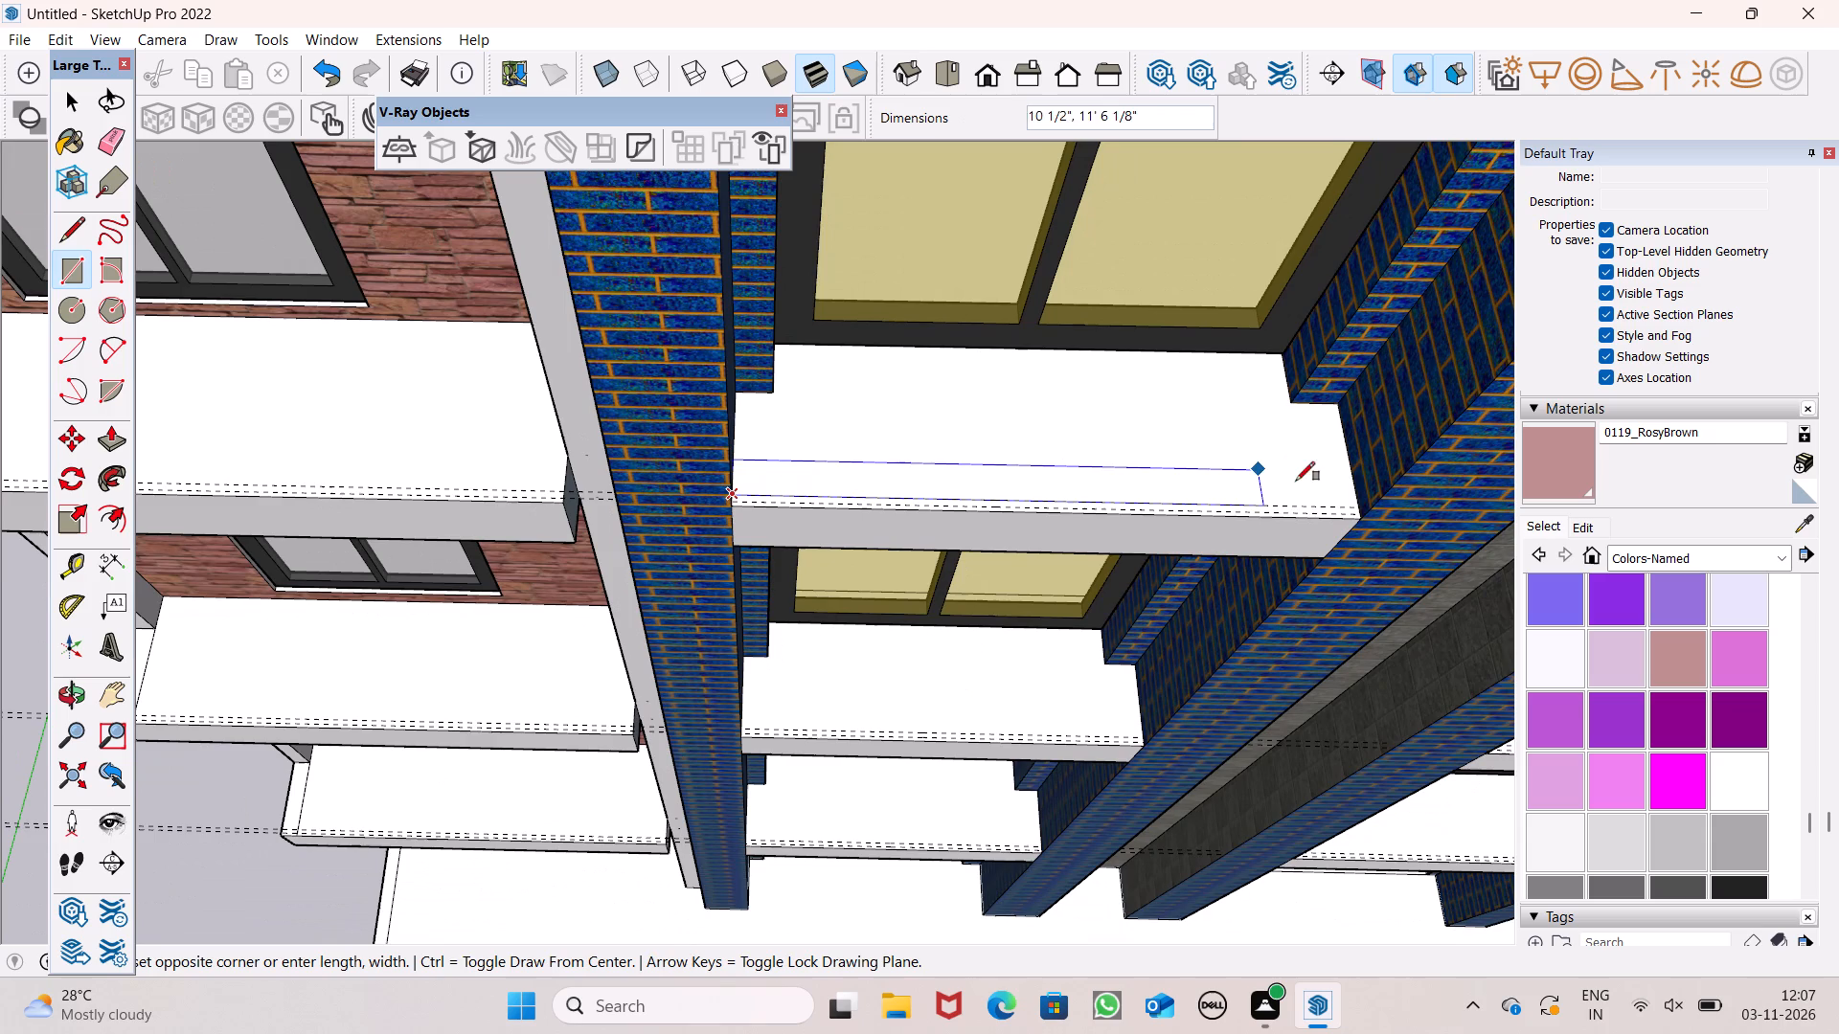
pyautogui.scroll(7, 1374, 513)
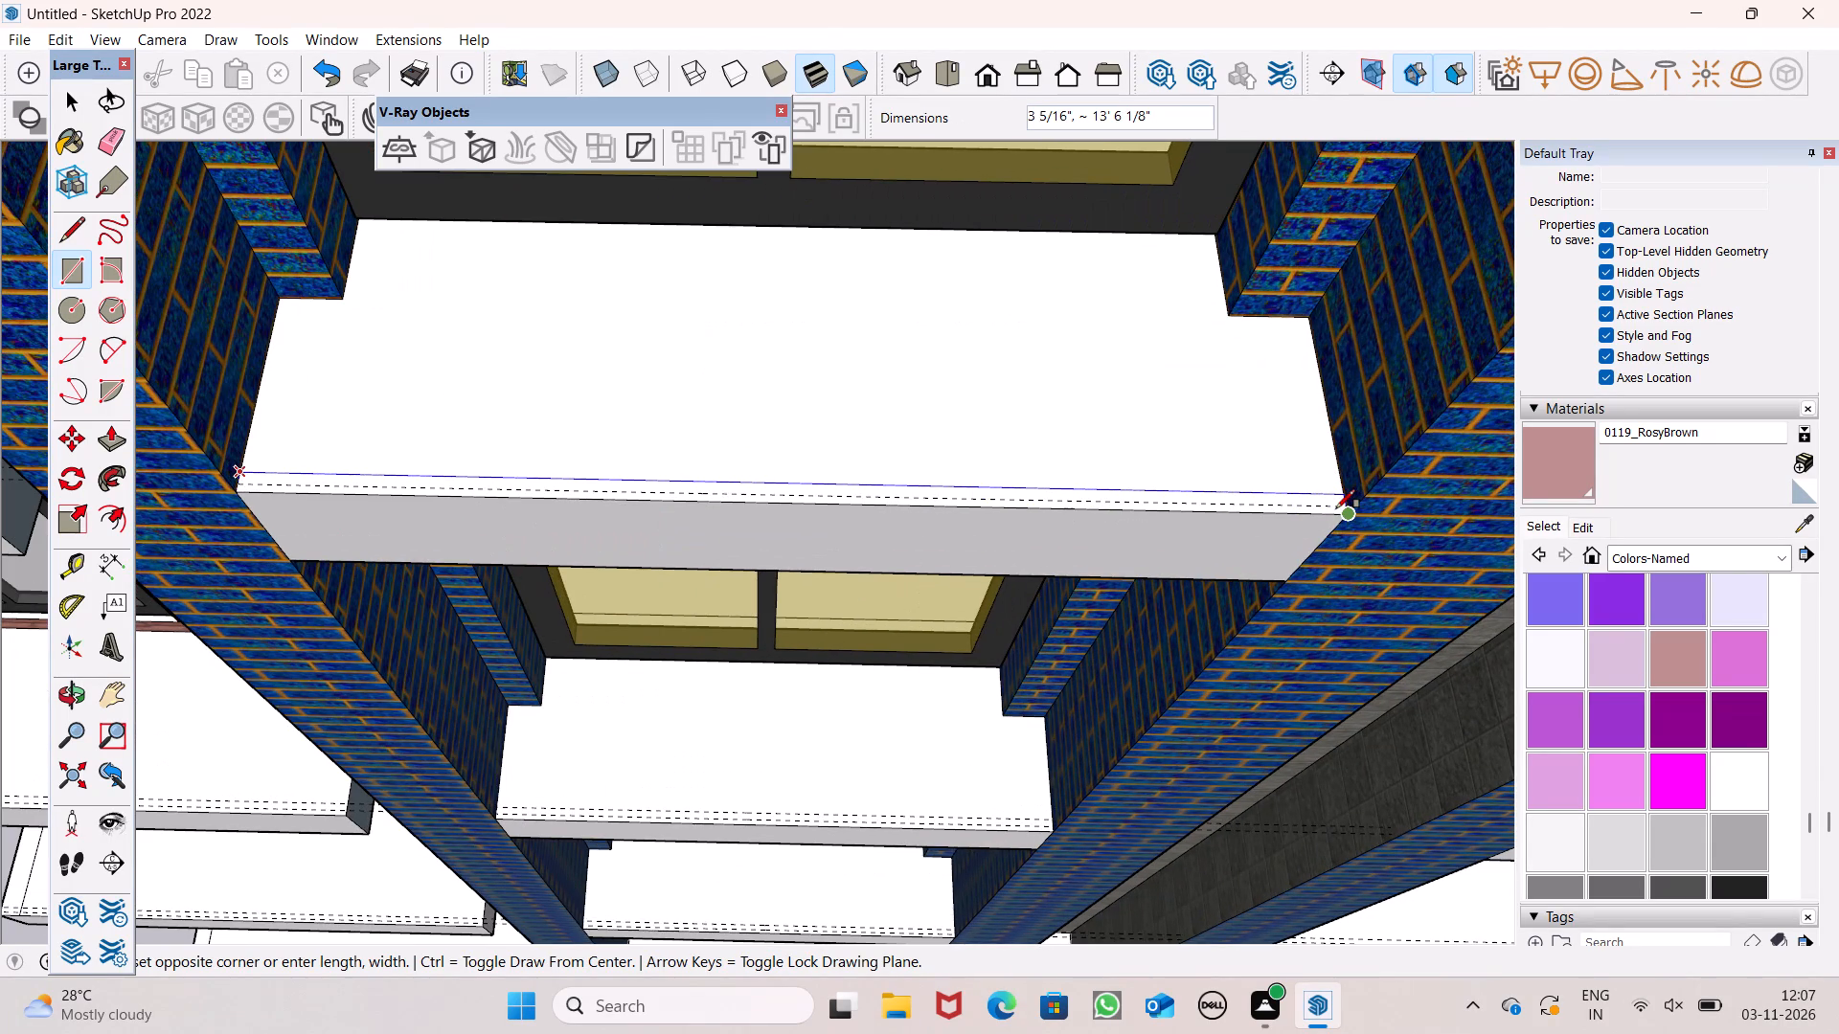
pyautogui.scroll(12, 1350, 503)
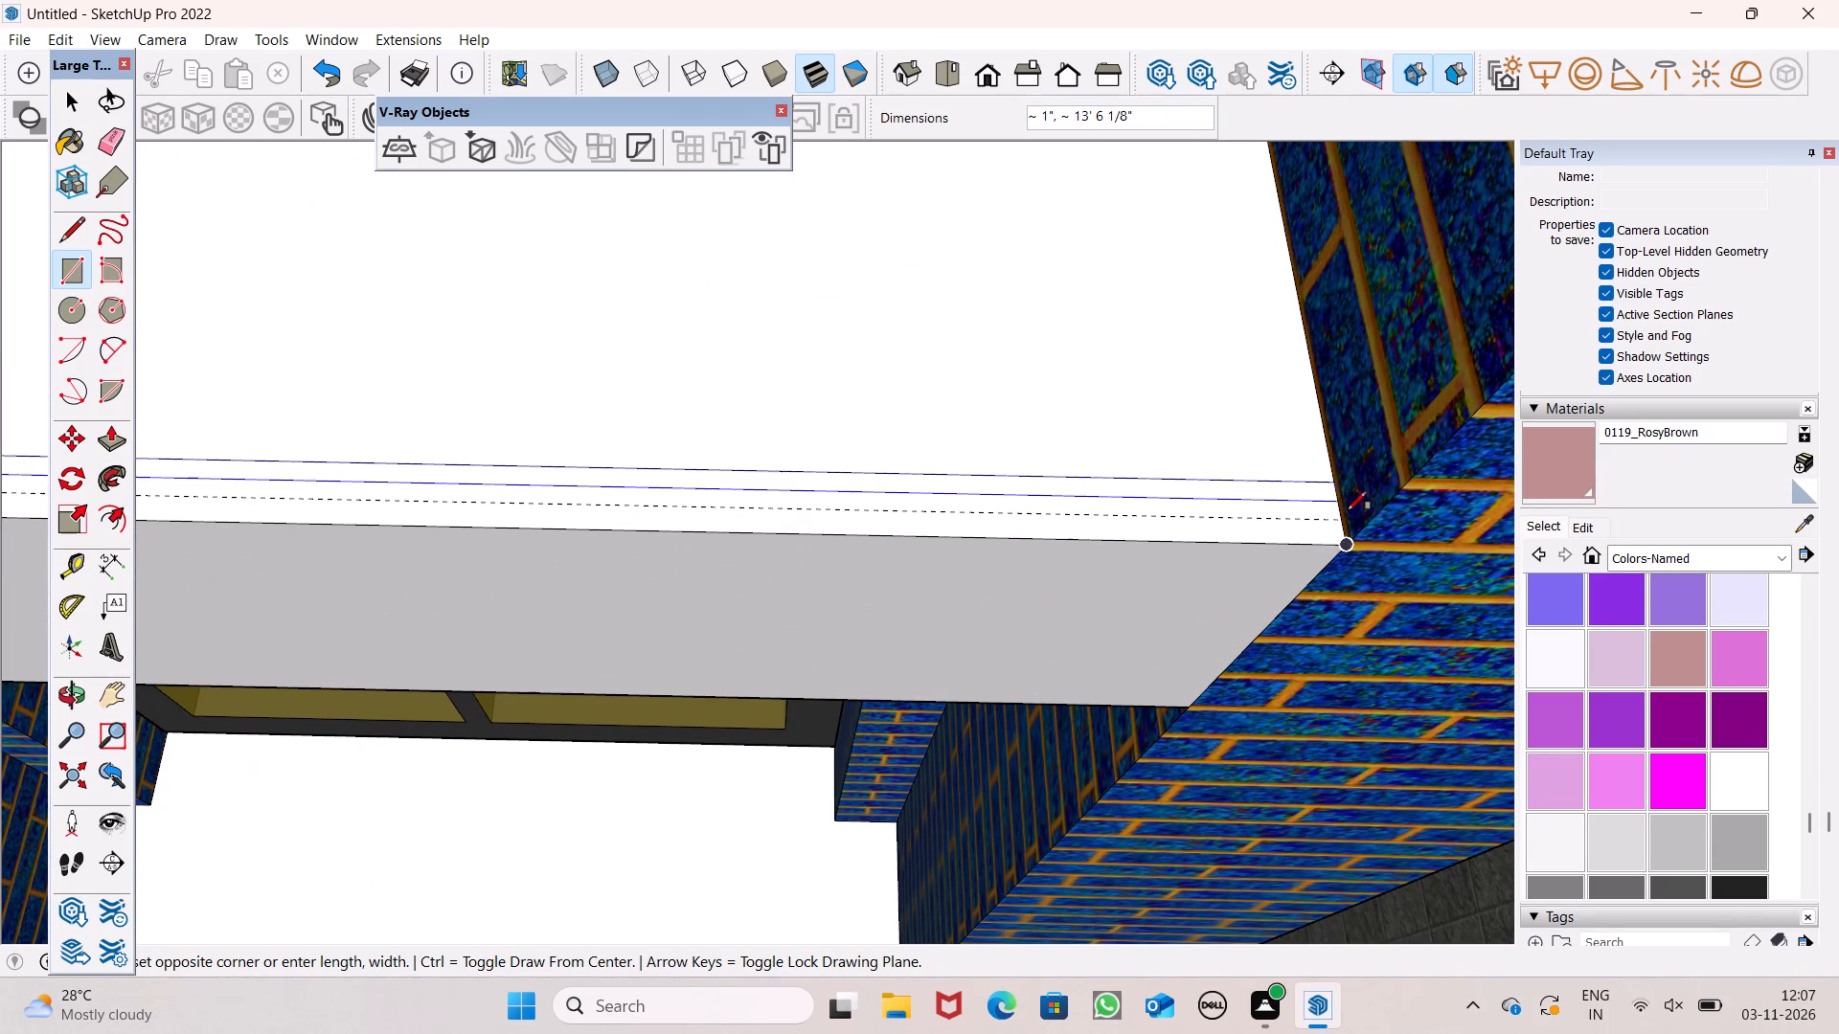
pyautogui.moveTo(1348, 522); pyautogui.dragTo(1332, 510)
# Draw a rectangle about 2" by 13' 6 1/8" between the guides on the left blue bay's third window slab from the top.
pyautogui.scroll(-8, 1278, 237)
pyautogui.scroll(-4, 1298, 444)
pyautogui.scroll(-7, 1195, 281)
pyautogui.scroll(6, 881, 573)
pyautogui.scroll(-5, 1062, 498)
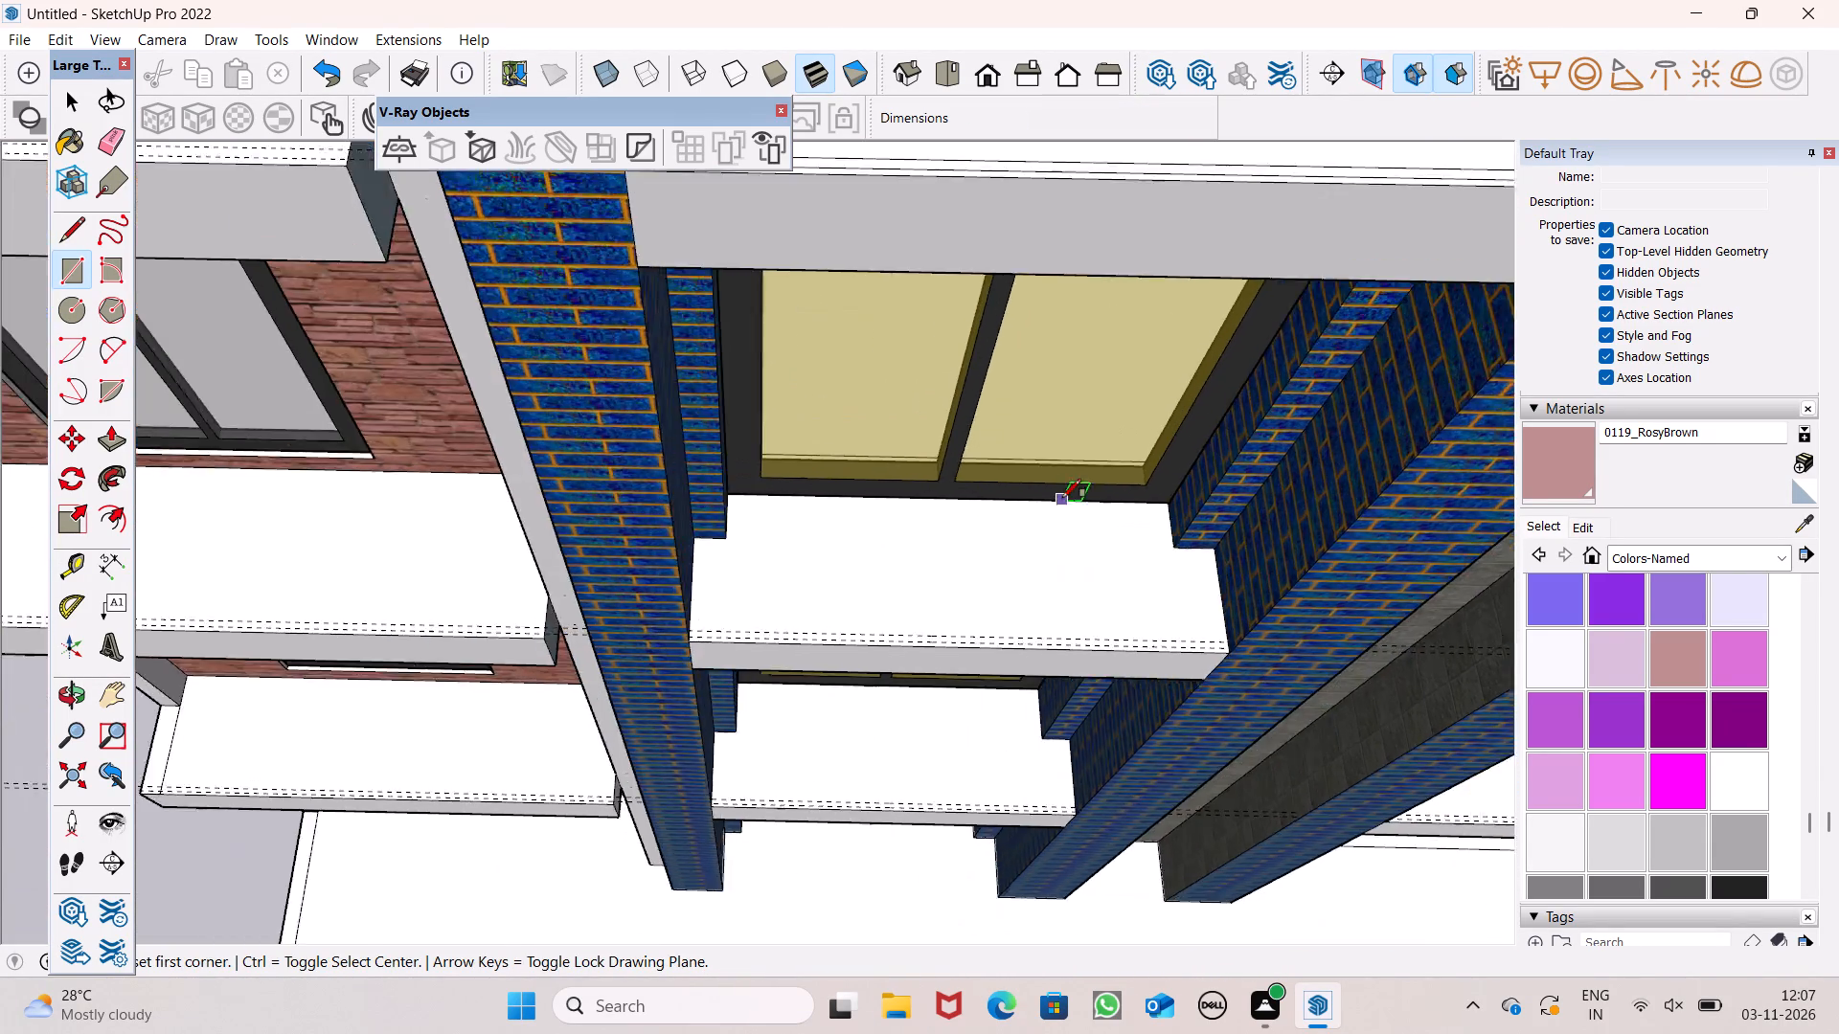
pyautogui.scroll(-1, 1062, 498)
pyautogui.scroll(15, 783, 634)
pyautogui.scroll(1, 1008, 632)
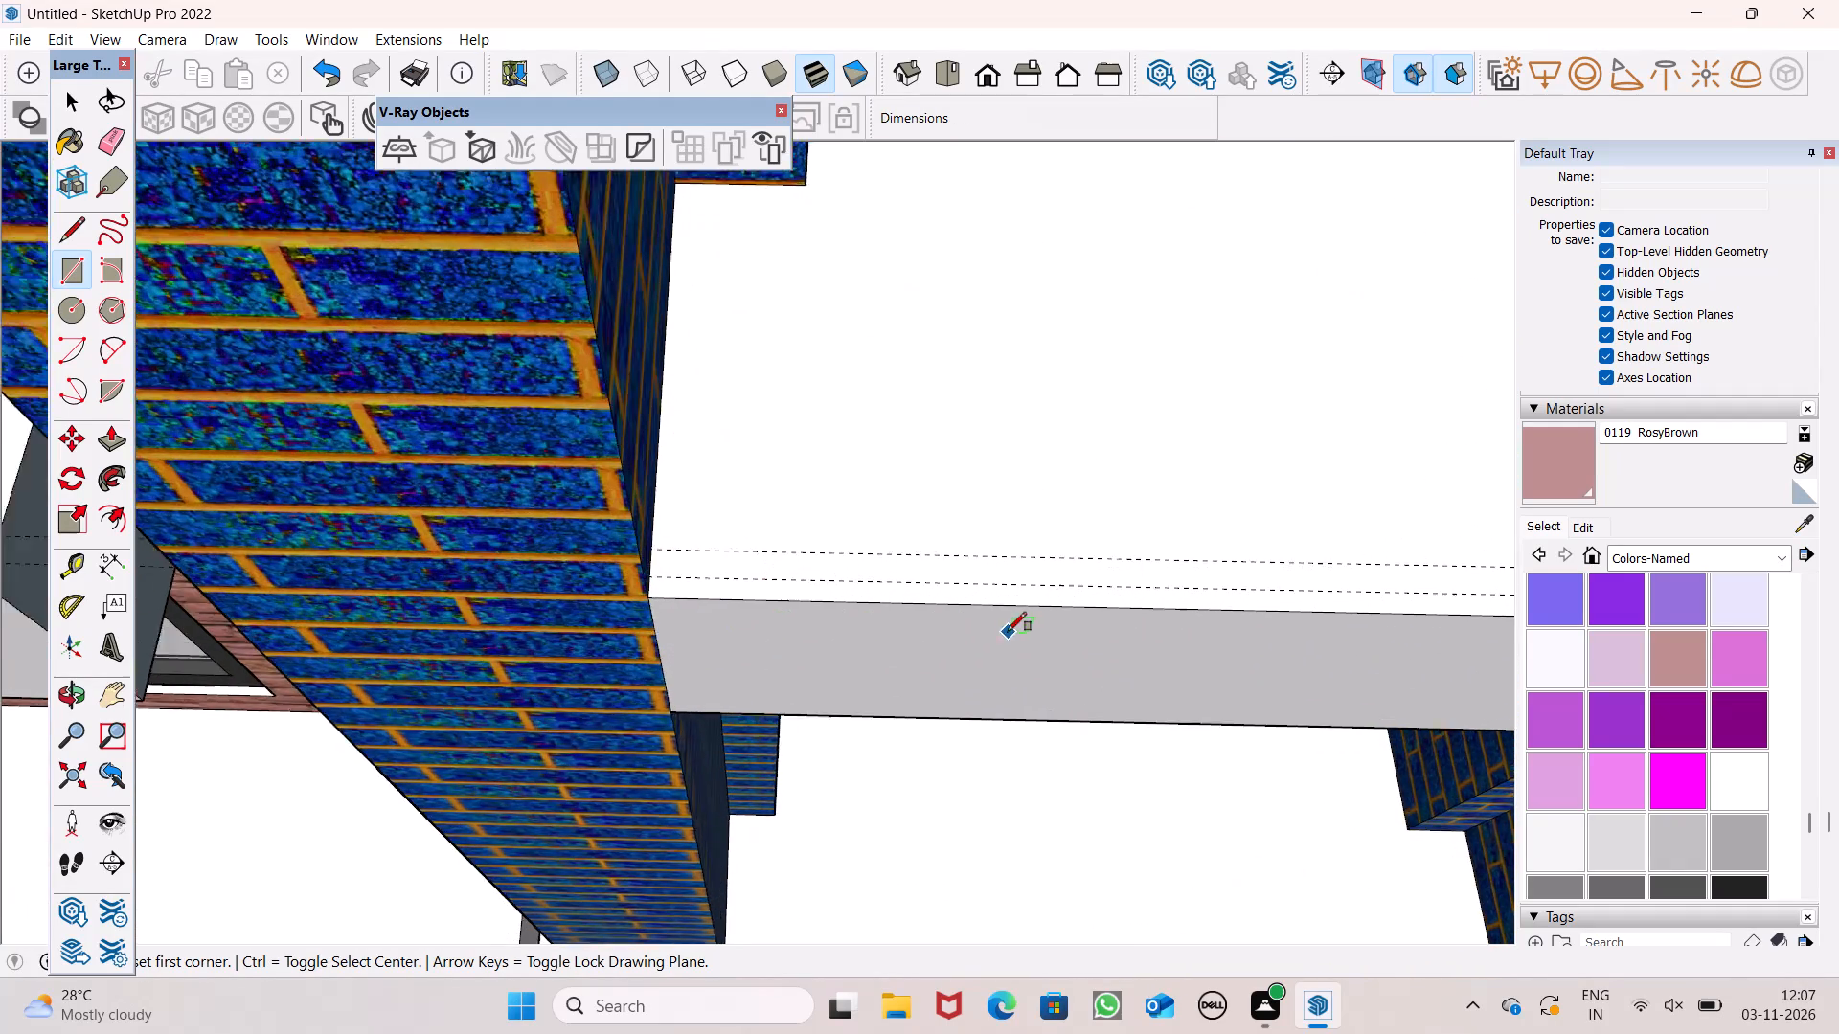
pyautogui.scroll(1, 1008, 631)
pyautogui.scroll(-1, 994, 636)
pyautogui.scroll(4, 986, 637)
pyautogui.scroll(-3, 901, 569)
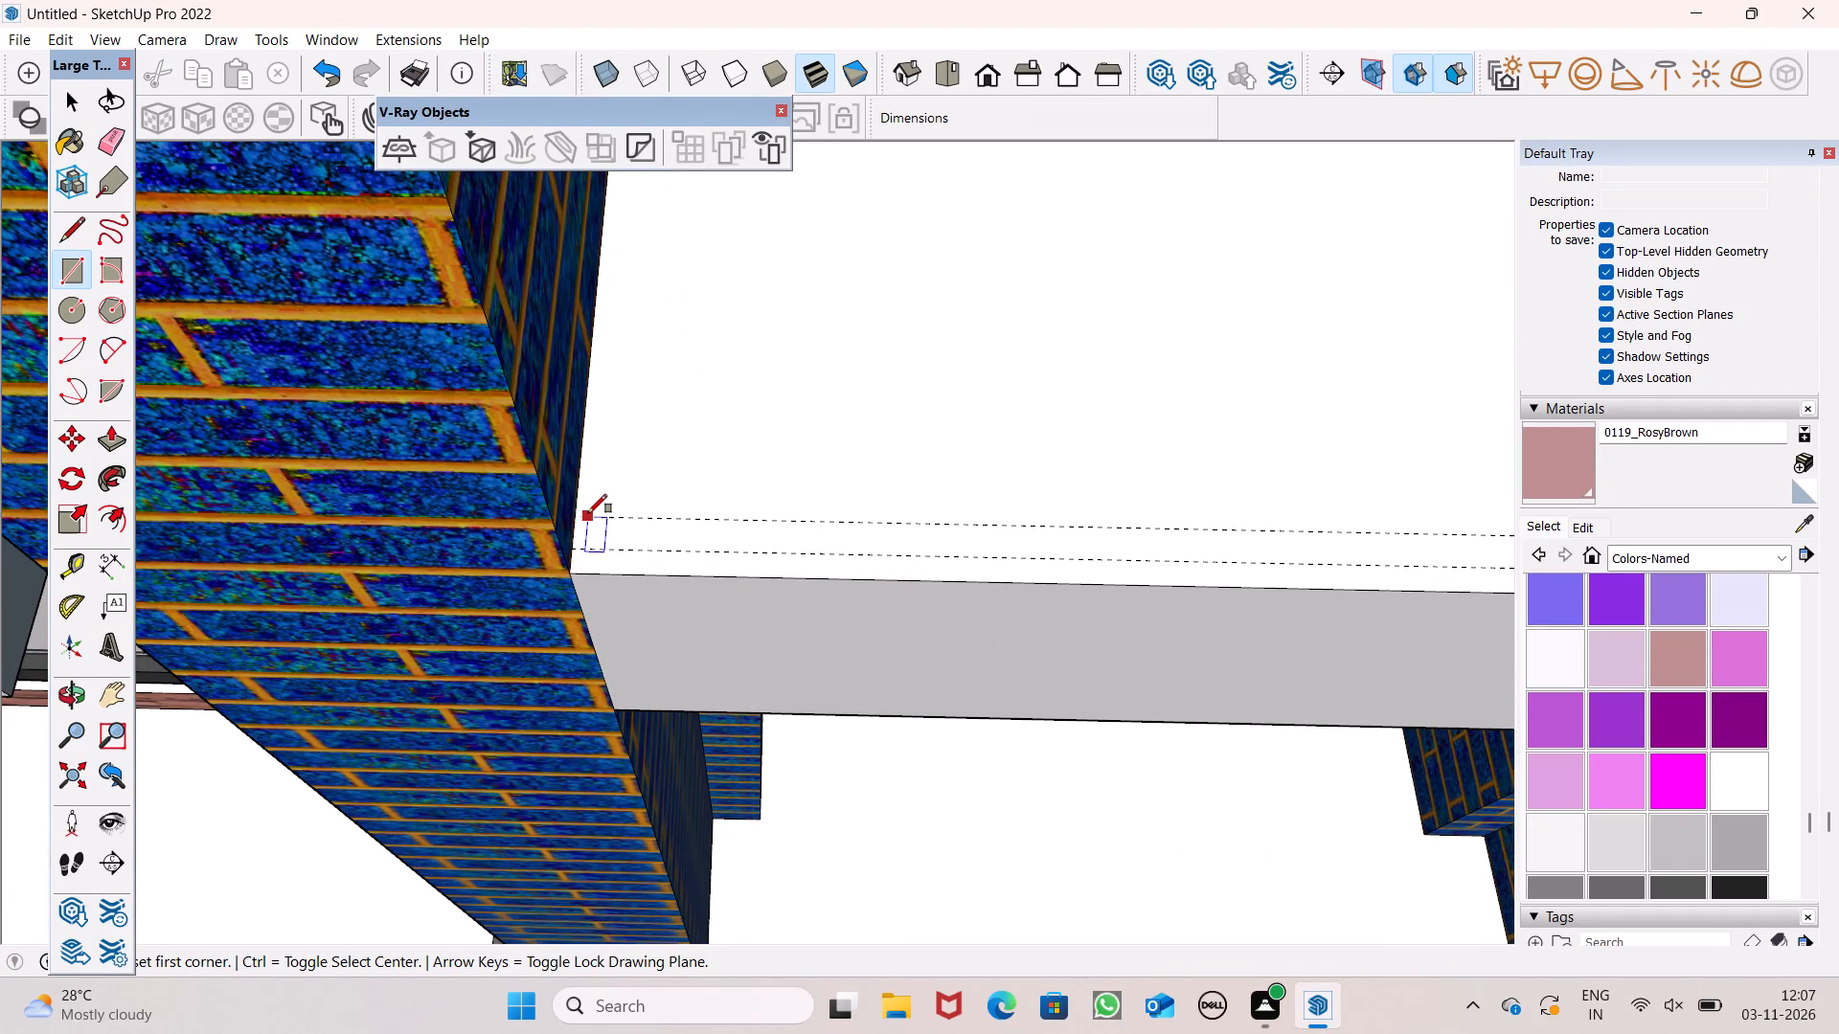
pyautogui.click(572, 510)
pyautogui.scroll(-6, 633, 555)
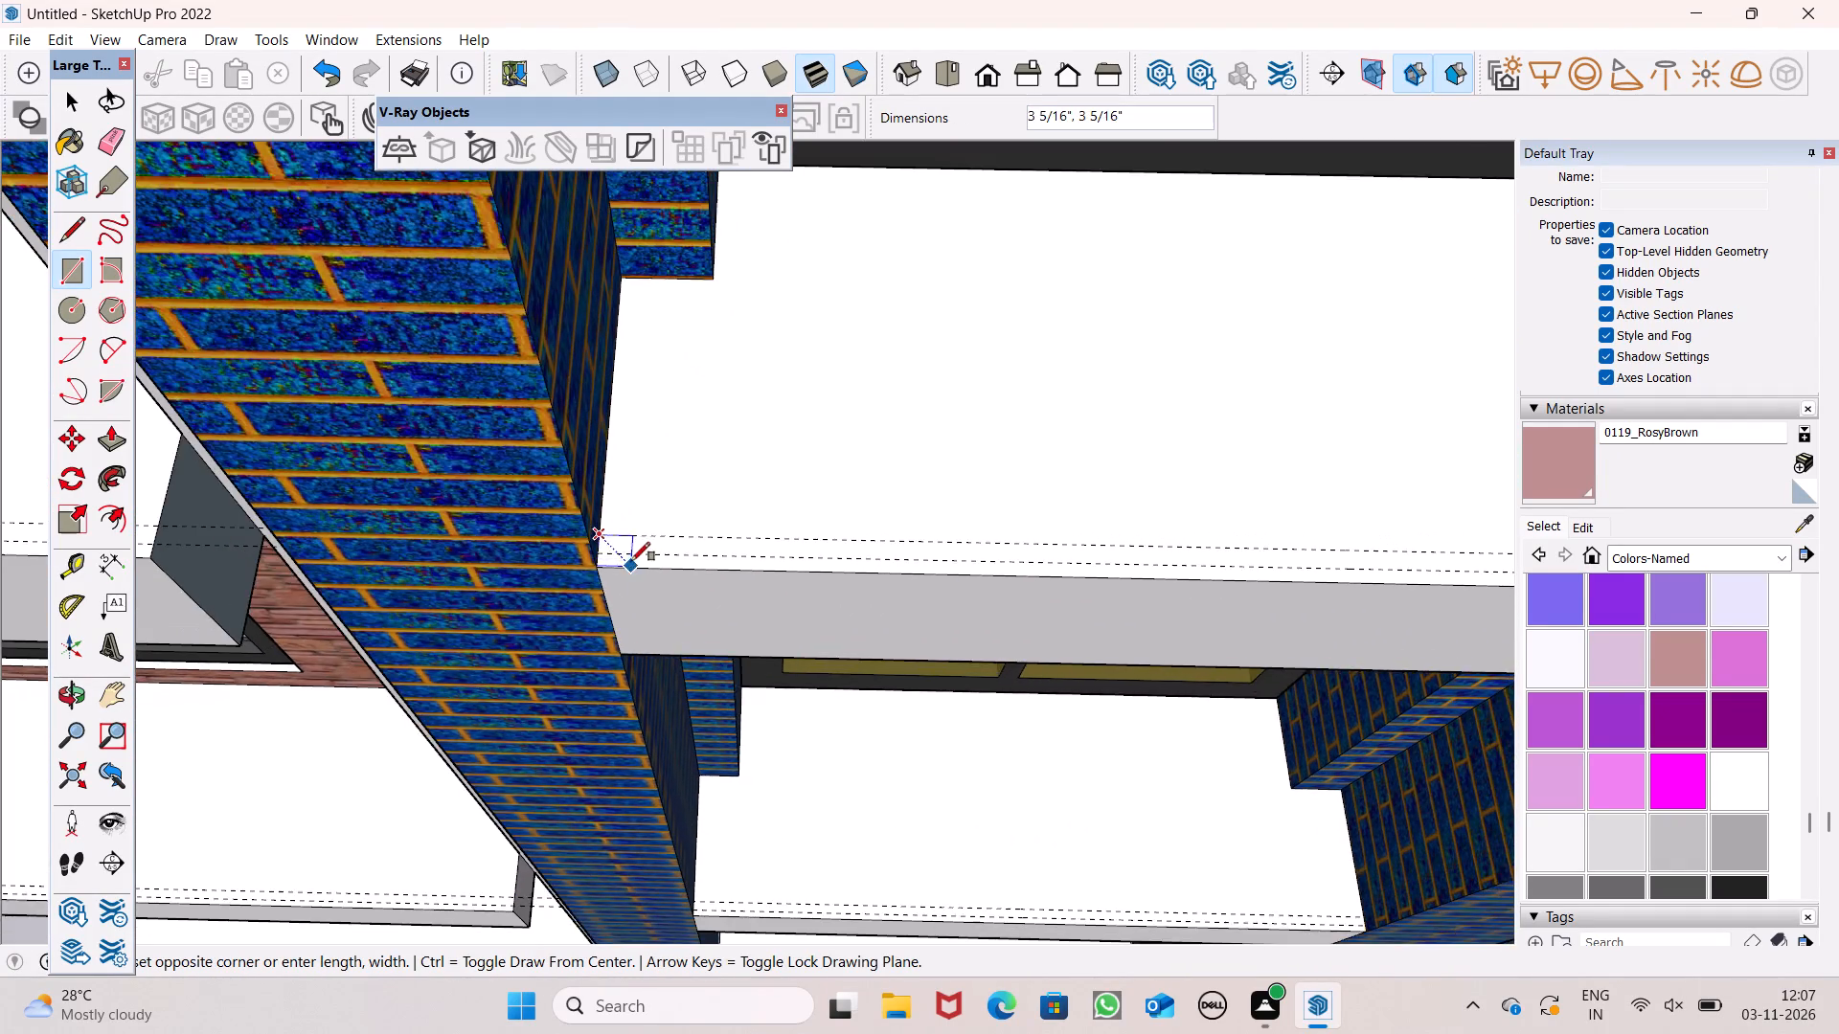
pyautogui.scroll(-6, 631, 561)
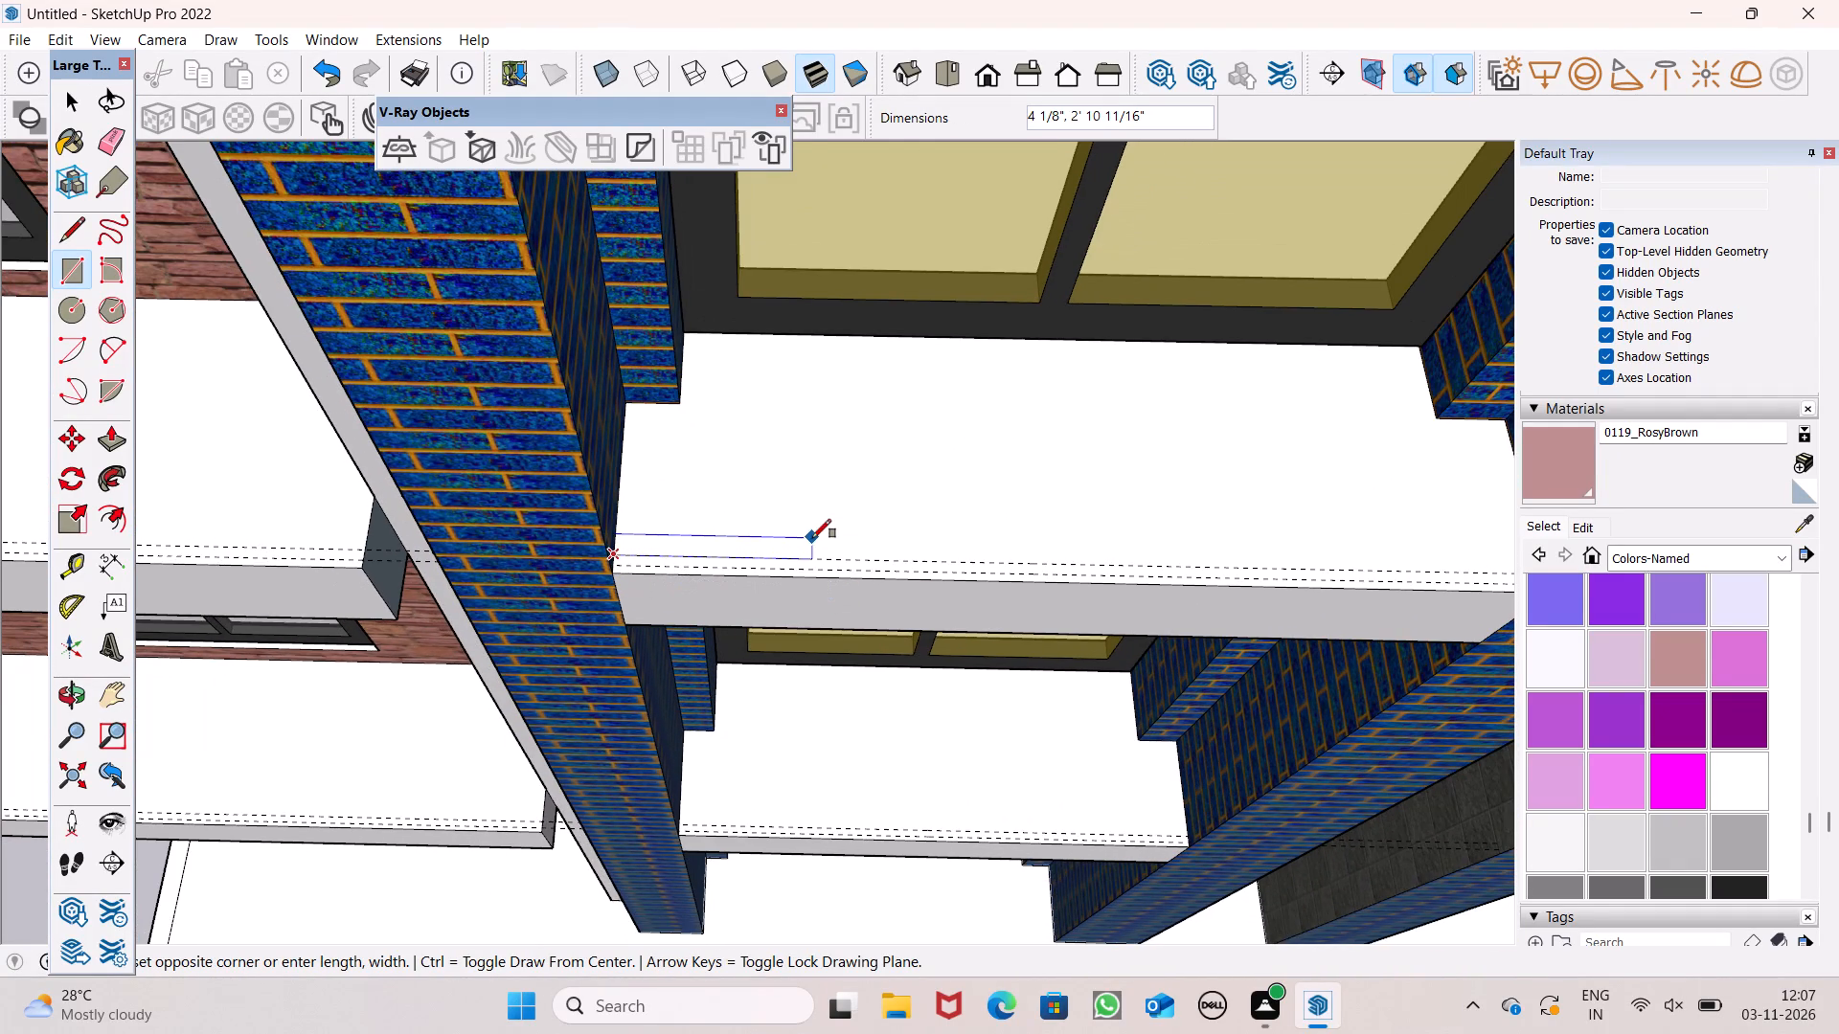
pyautogui.scroll(-6, 944, 572)
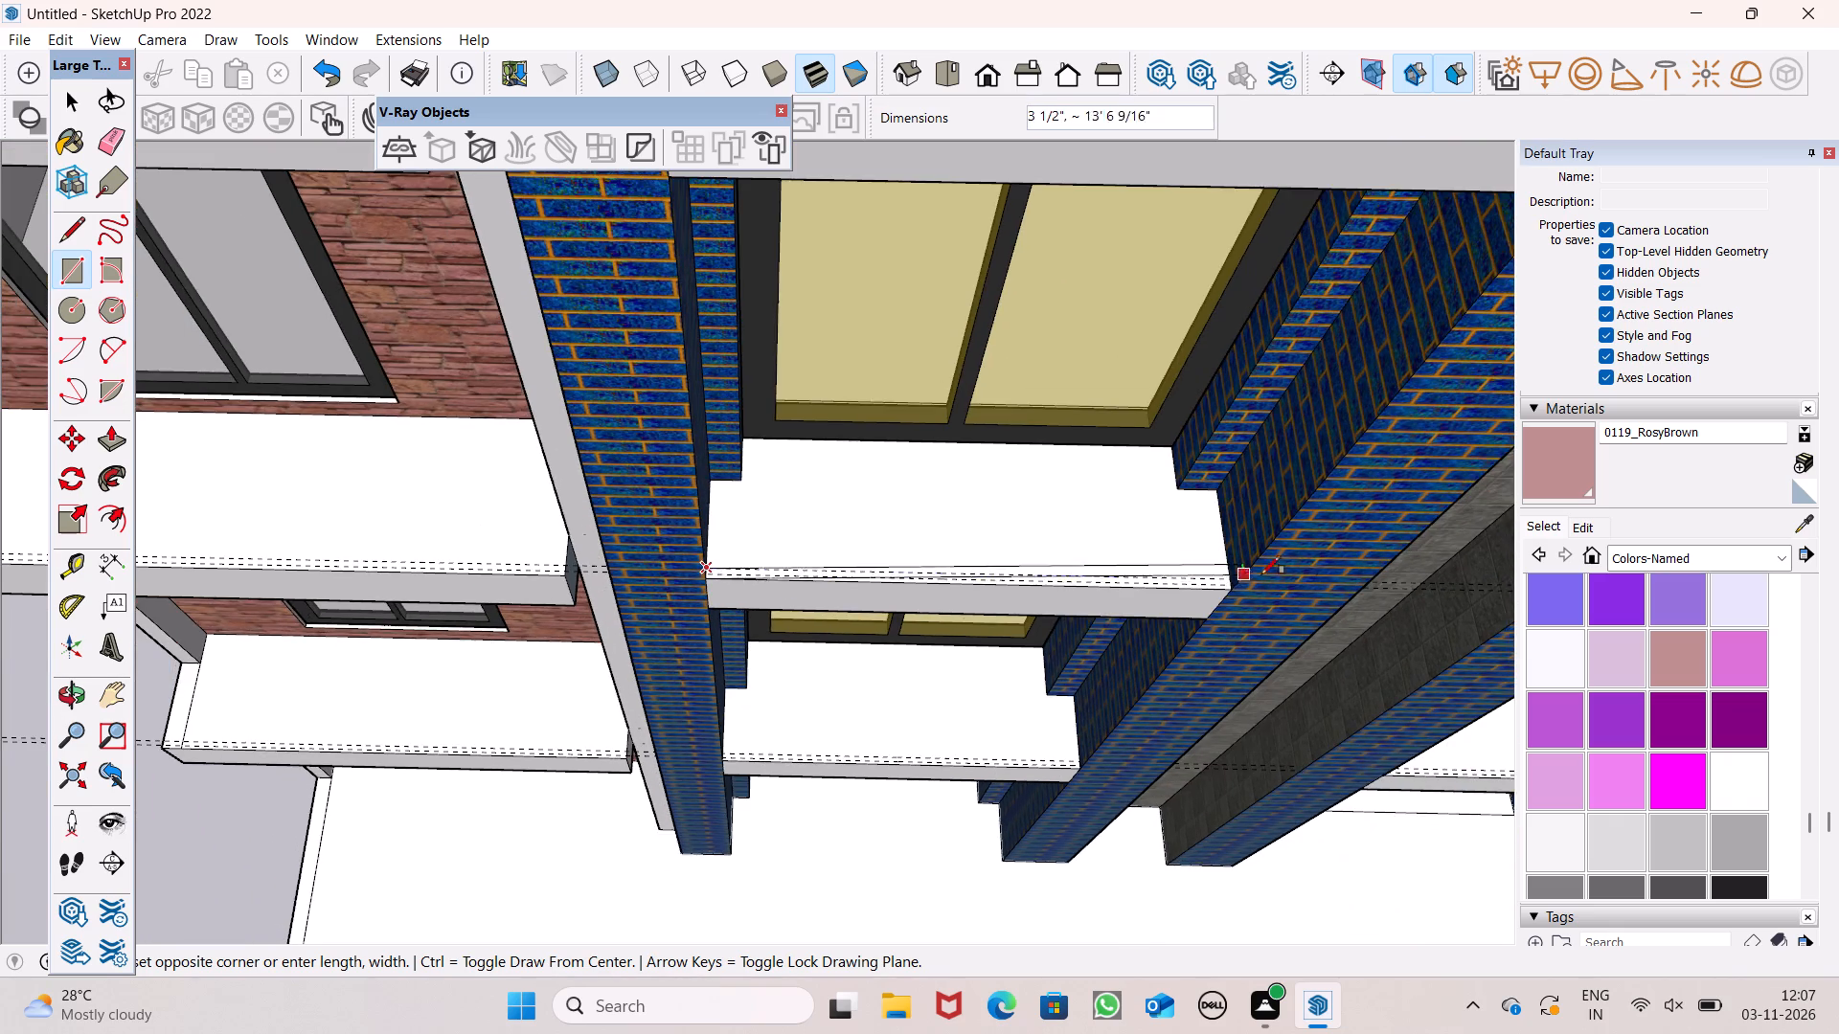
pyautogui.scroll(6, 1322, 573)
pyautogui.scroll(12, 1137, 580)
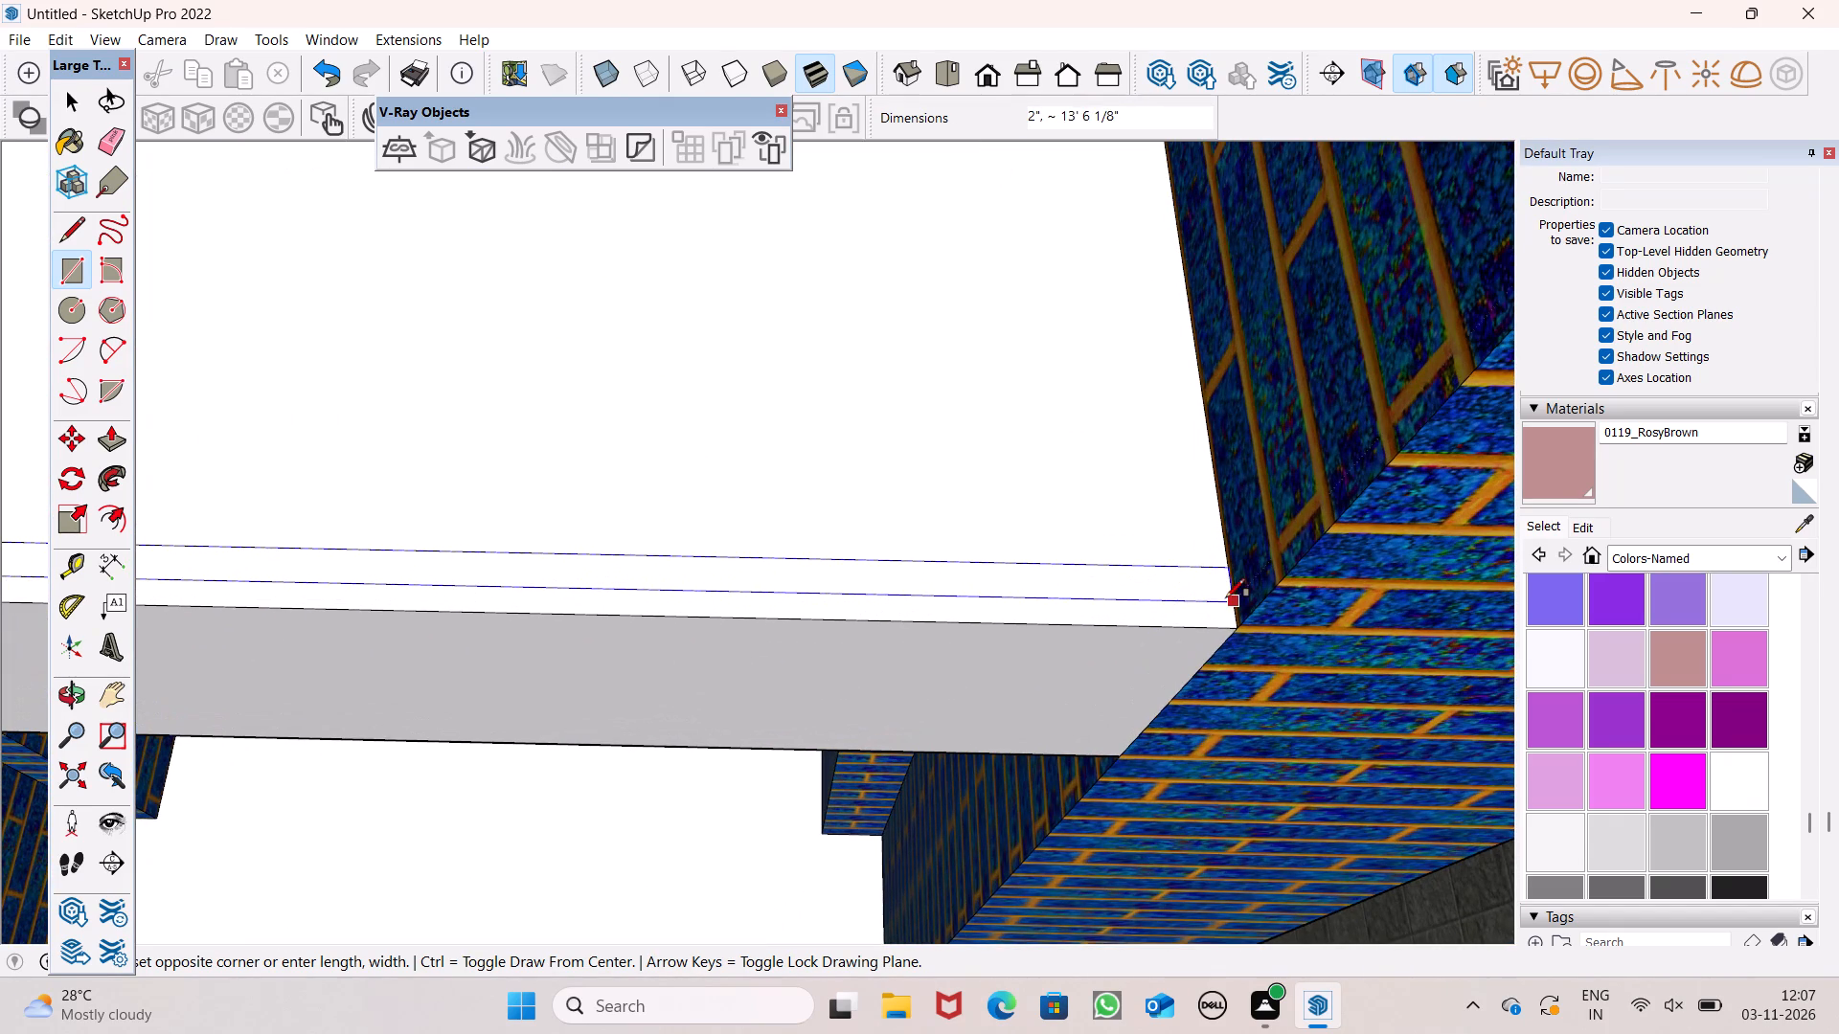
pyautogui.click(1228, 597)
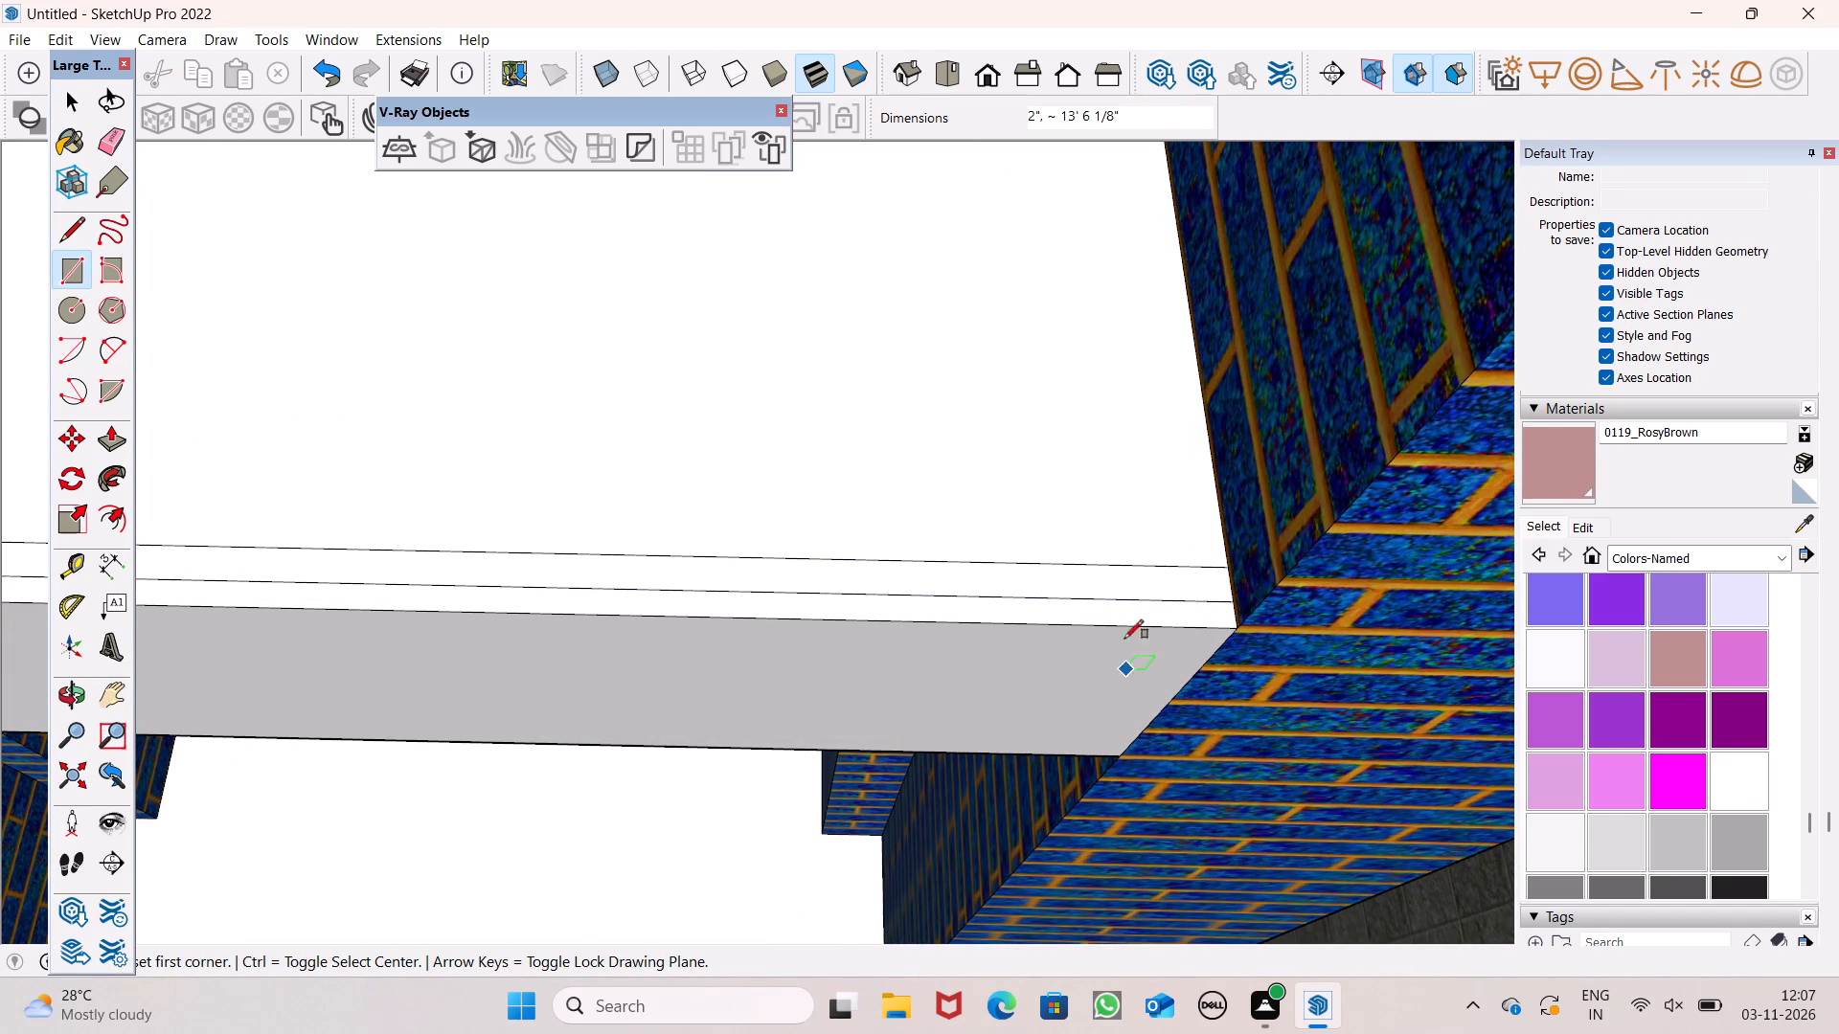
# Draw a rectangle between the two guides across the full width of the left blue bay's lowest window slab.
pyautogui.scroll(-12, 1126, 506)
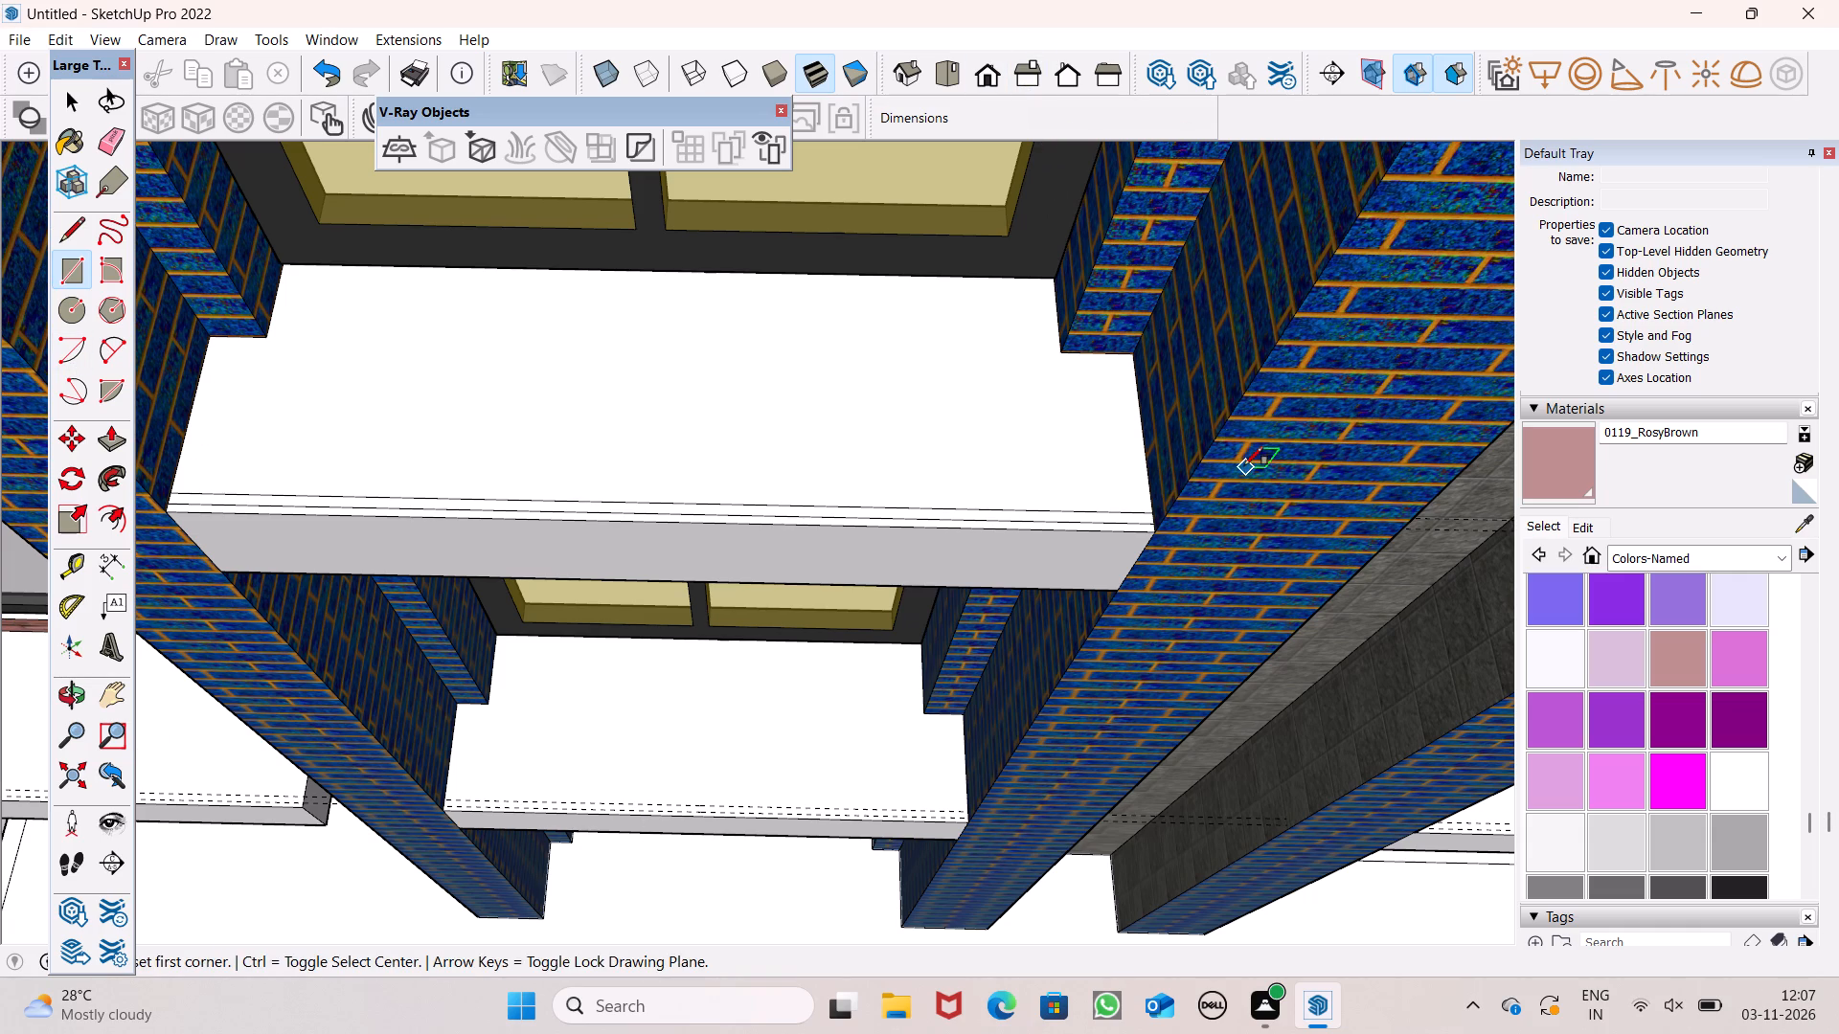
pyautogui.scroll(-10, 1197, 428)
pyautogui.scroll(7, 912, 683)
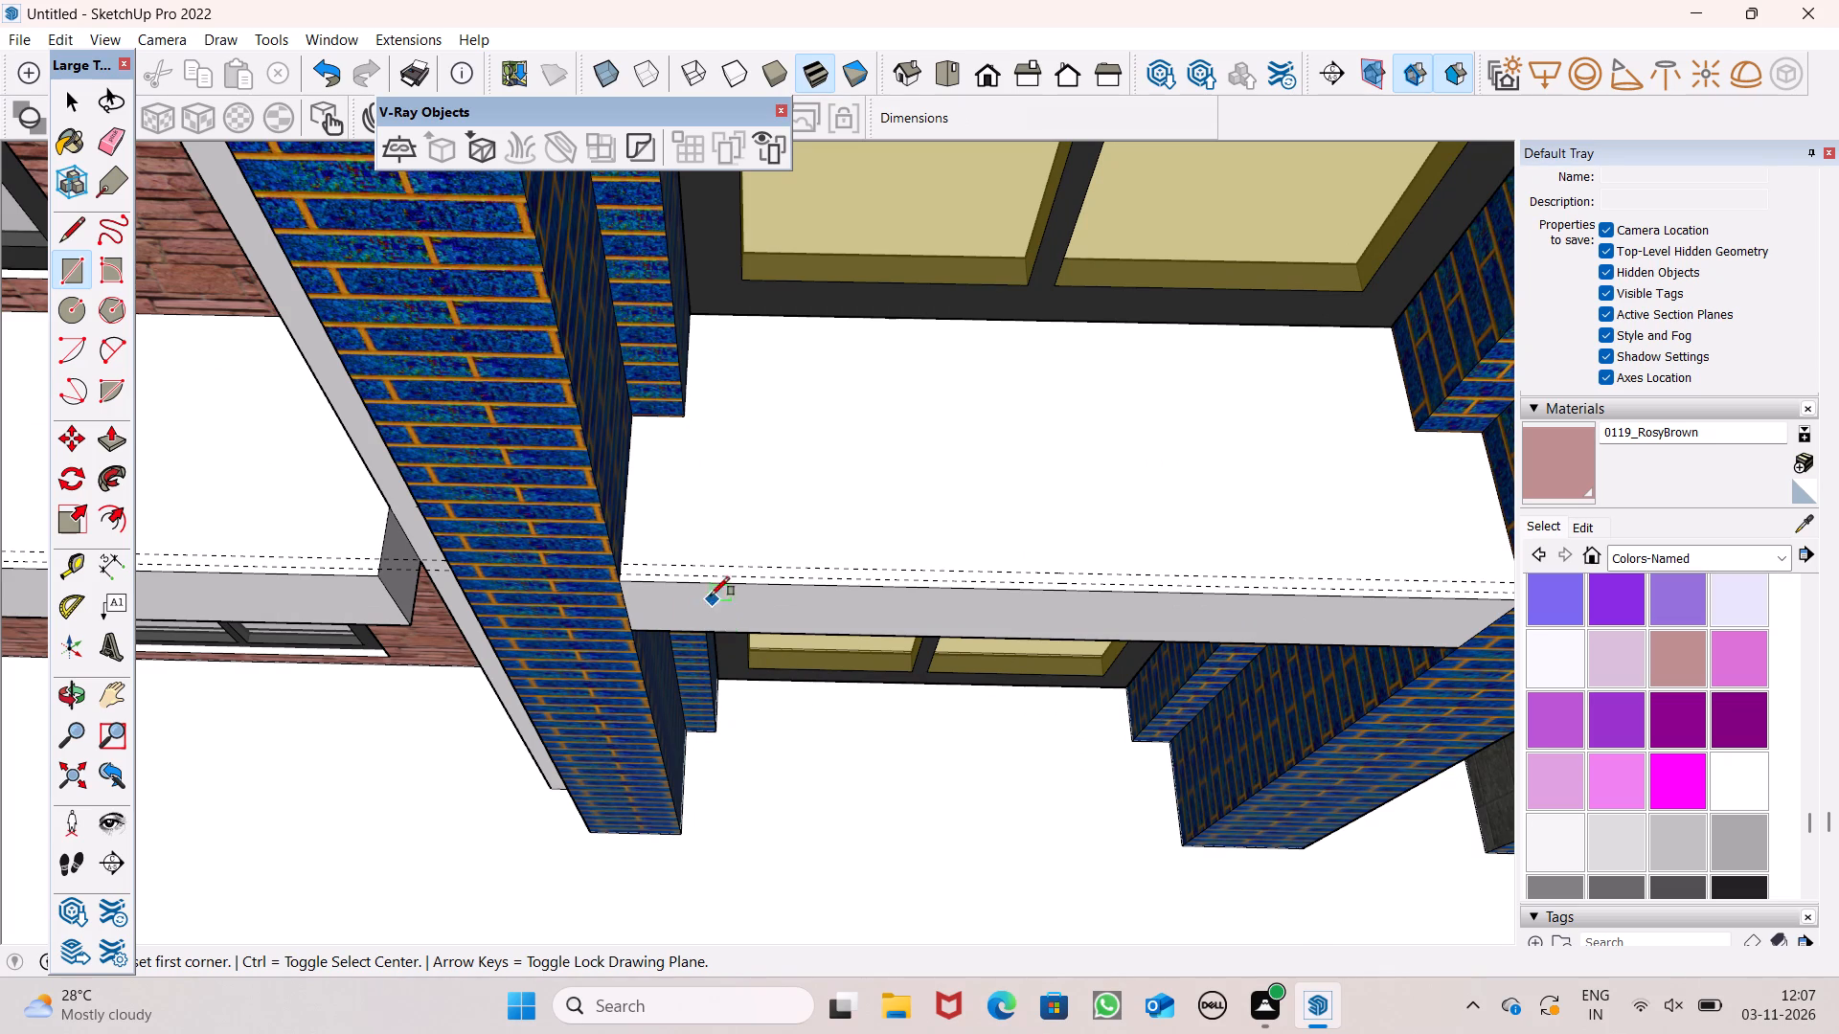
pyautogui.scroll(6, 655, 557)
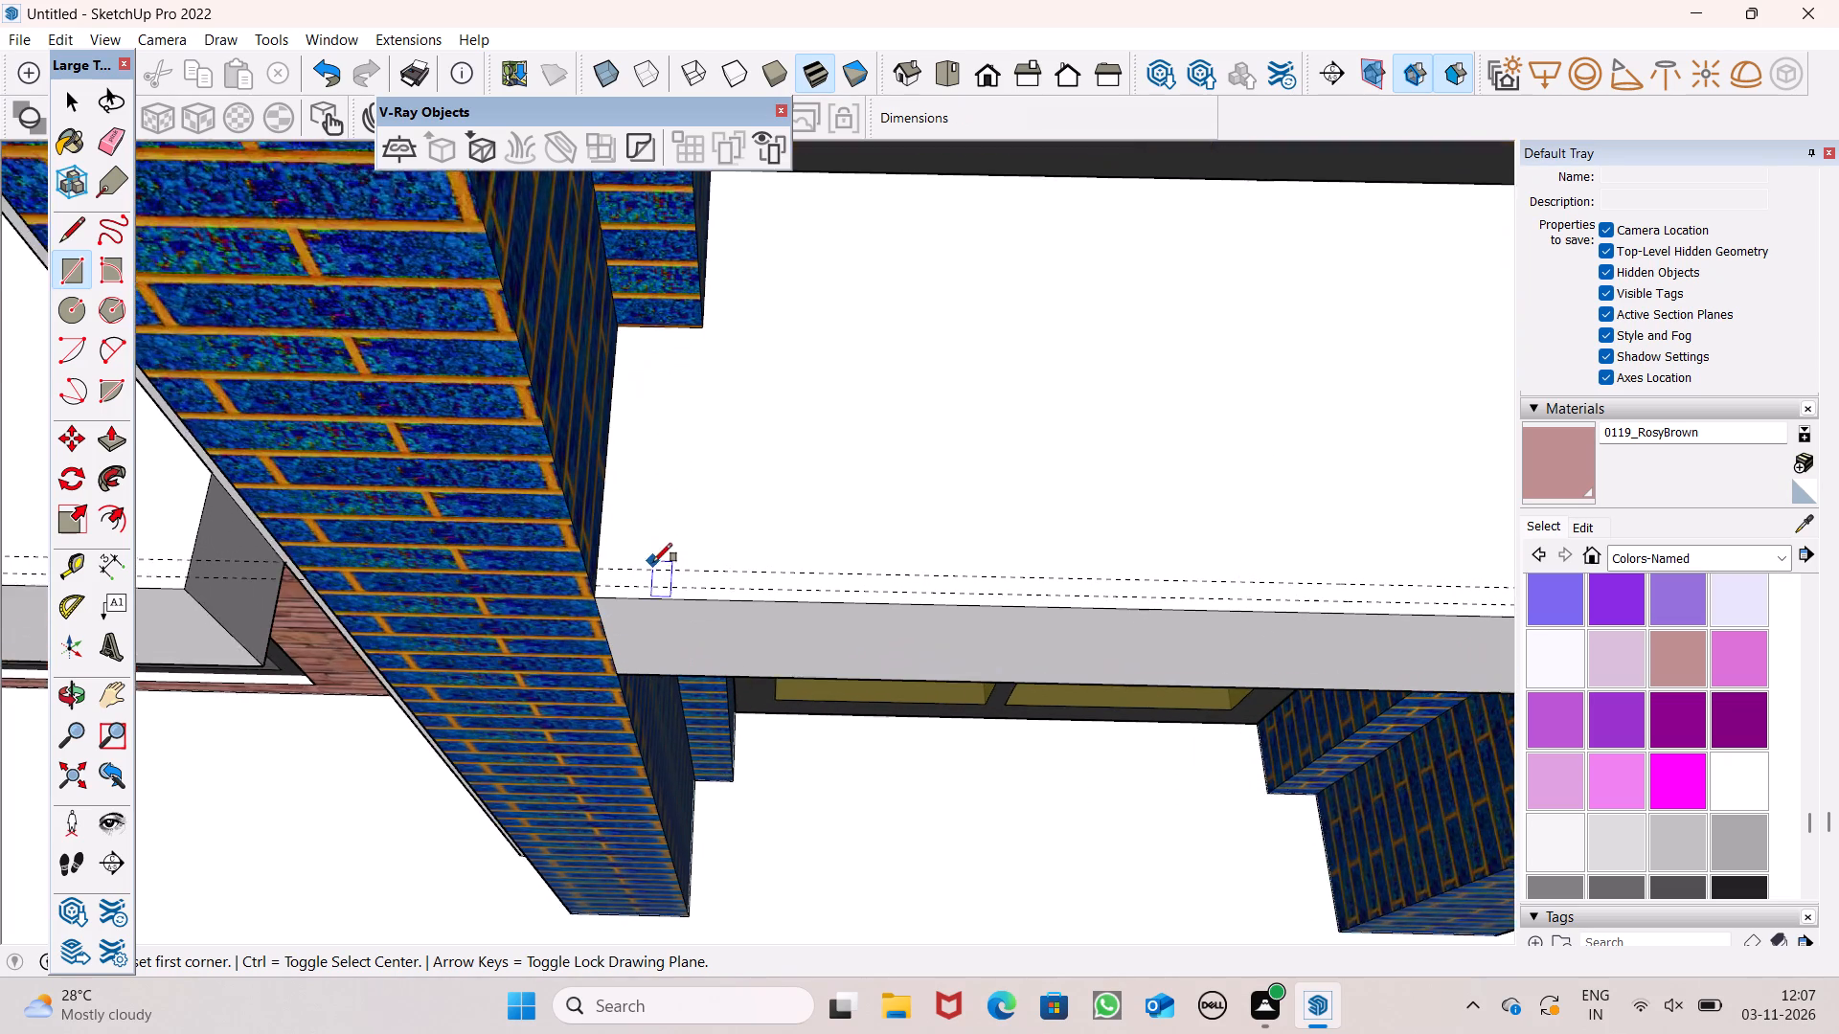
pyautogui.click(592, 569)
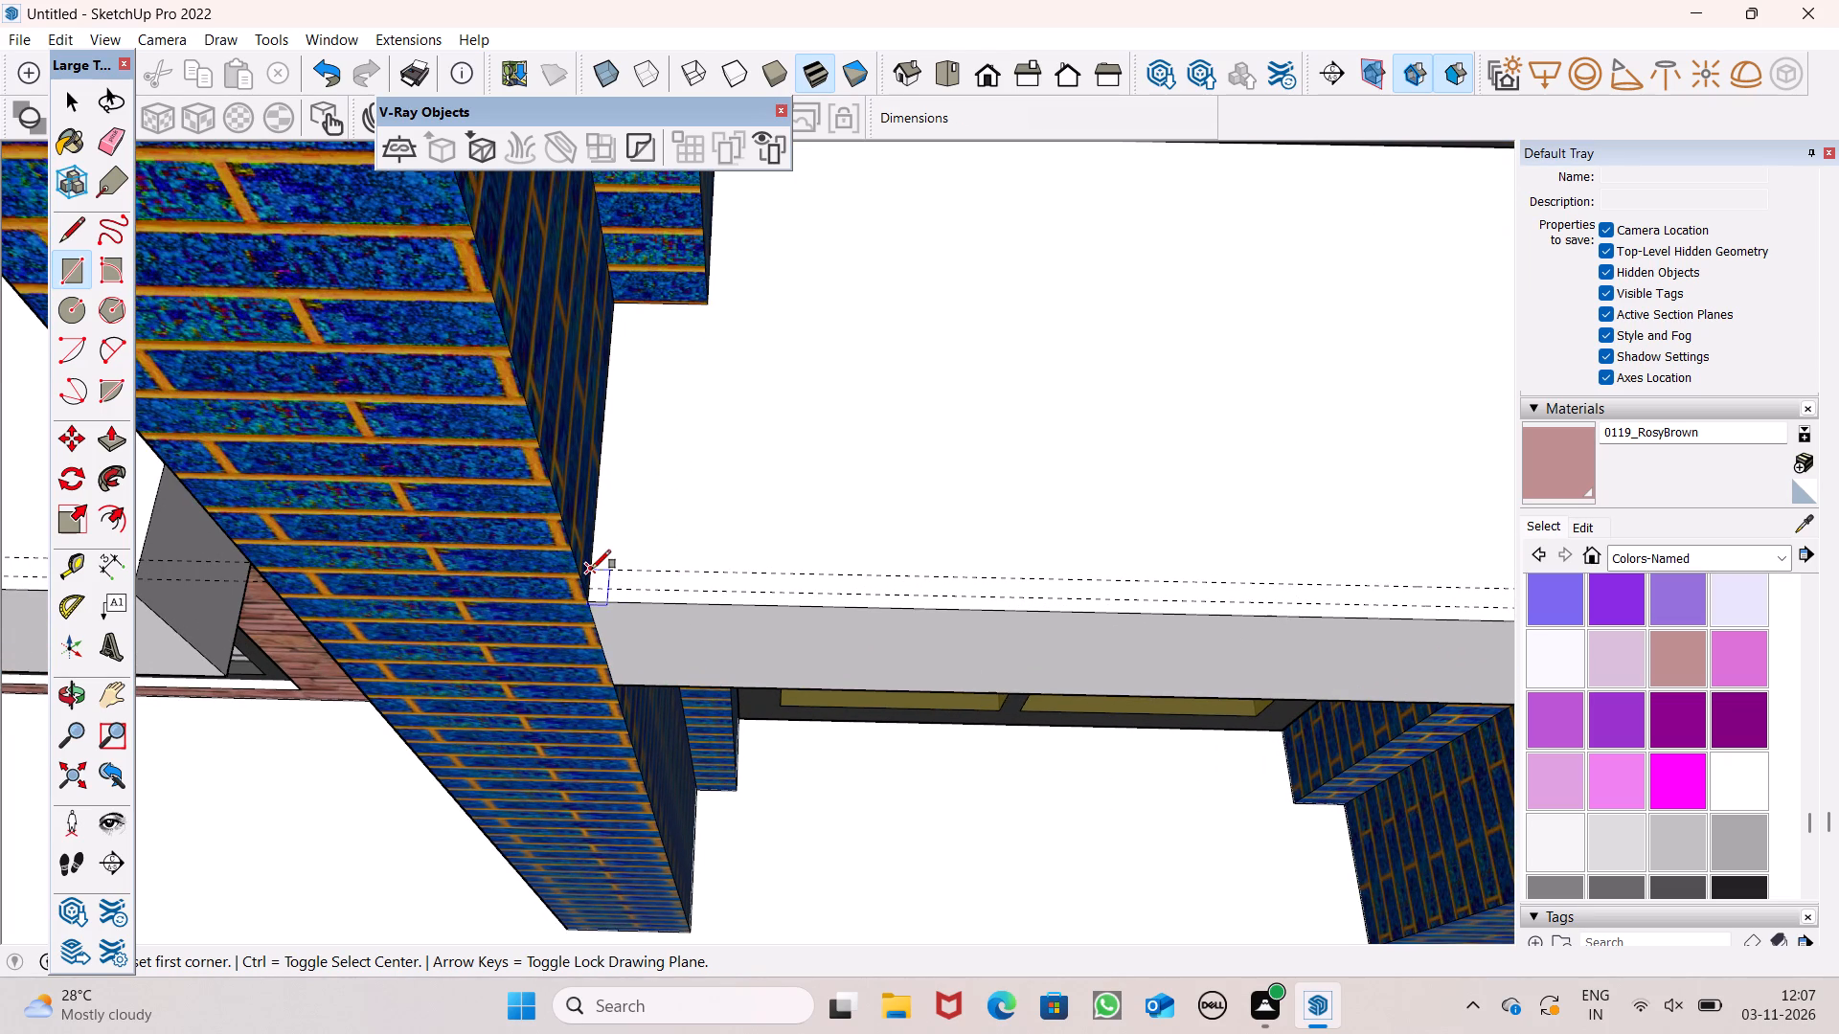
pyautogui.scroll(-9, 641, 613)
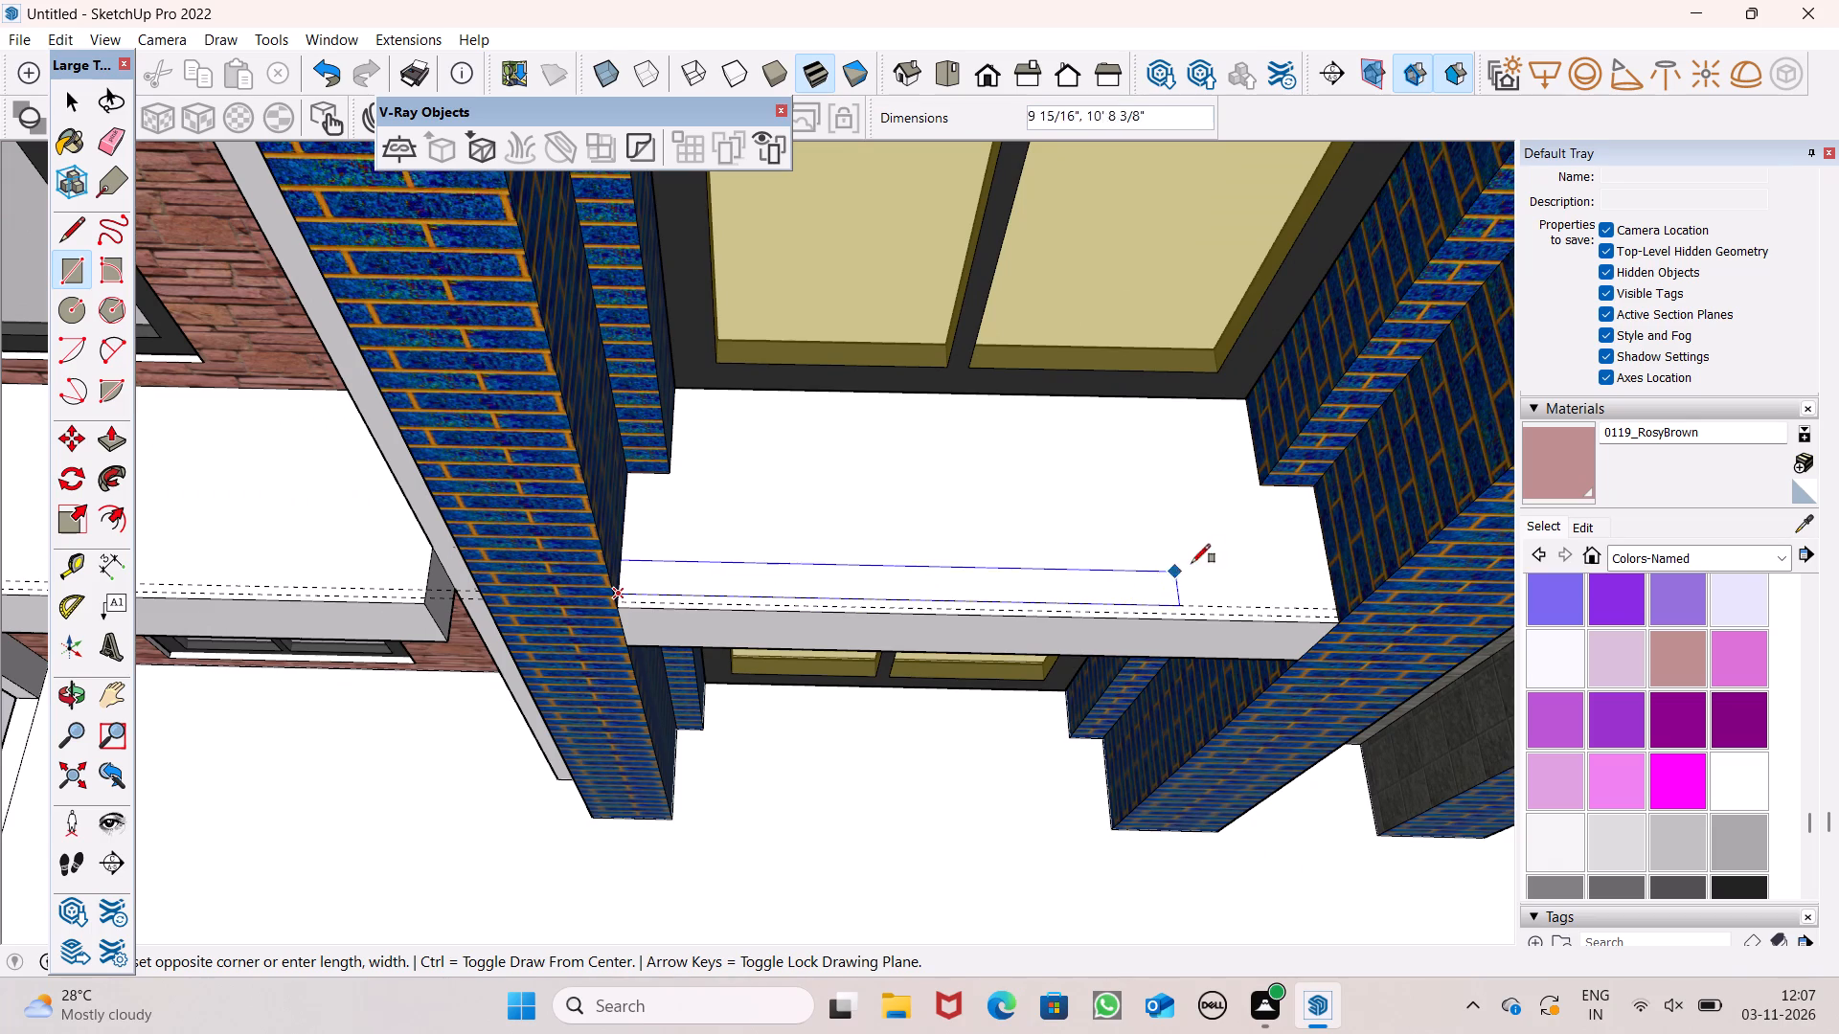
pyautogui.scroll(8, 1349, 558)
pyautogui.scroll(6, 1312, 658)
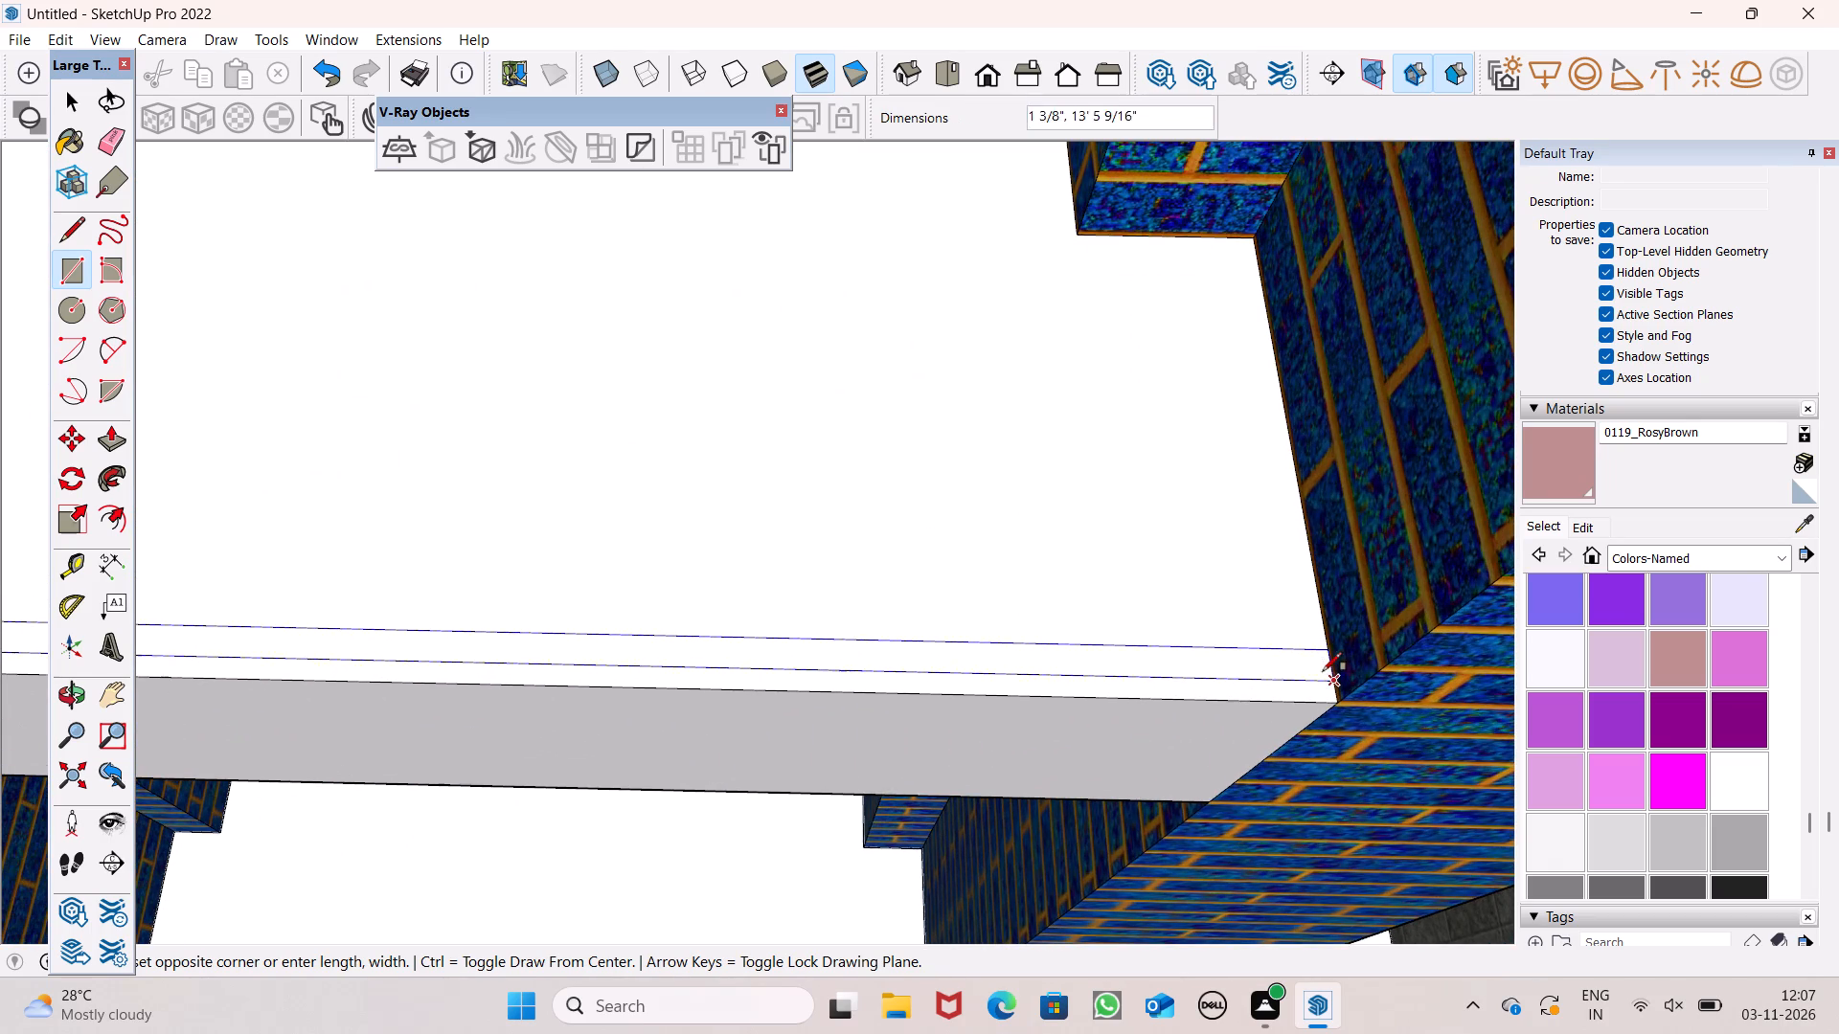
pyautogui.click(1334, 677)
pyautogui.scroll(-7, 1076, 568)
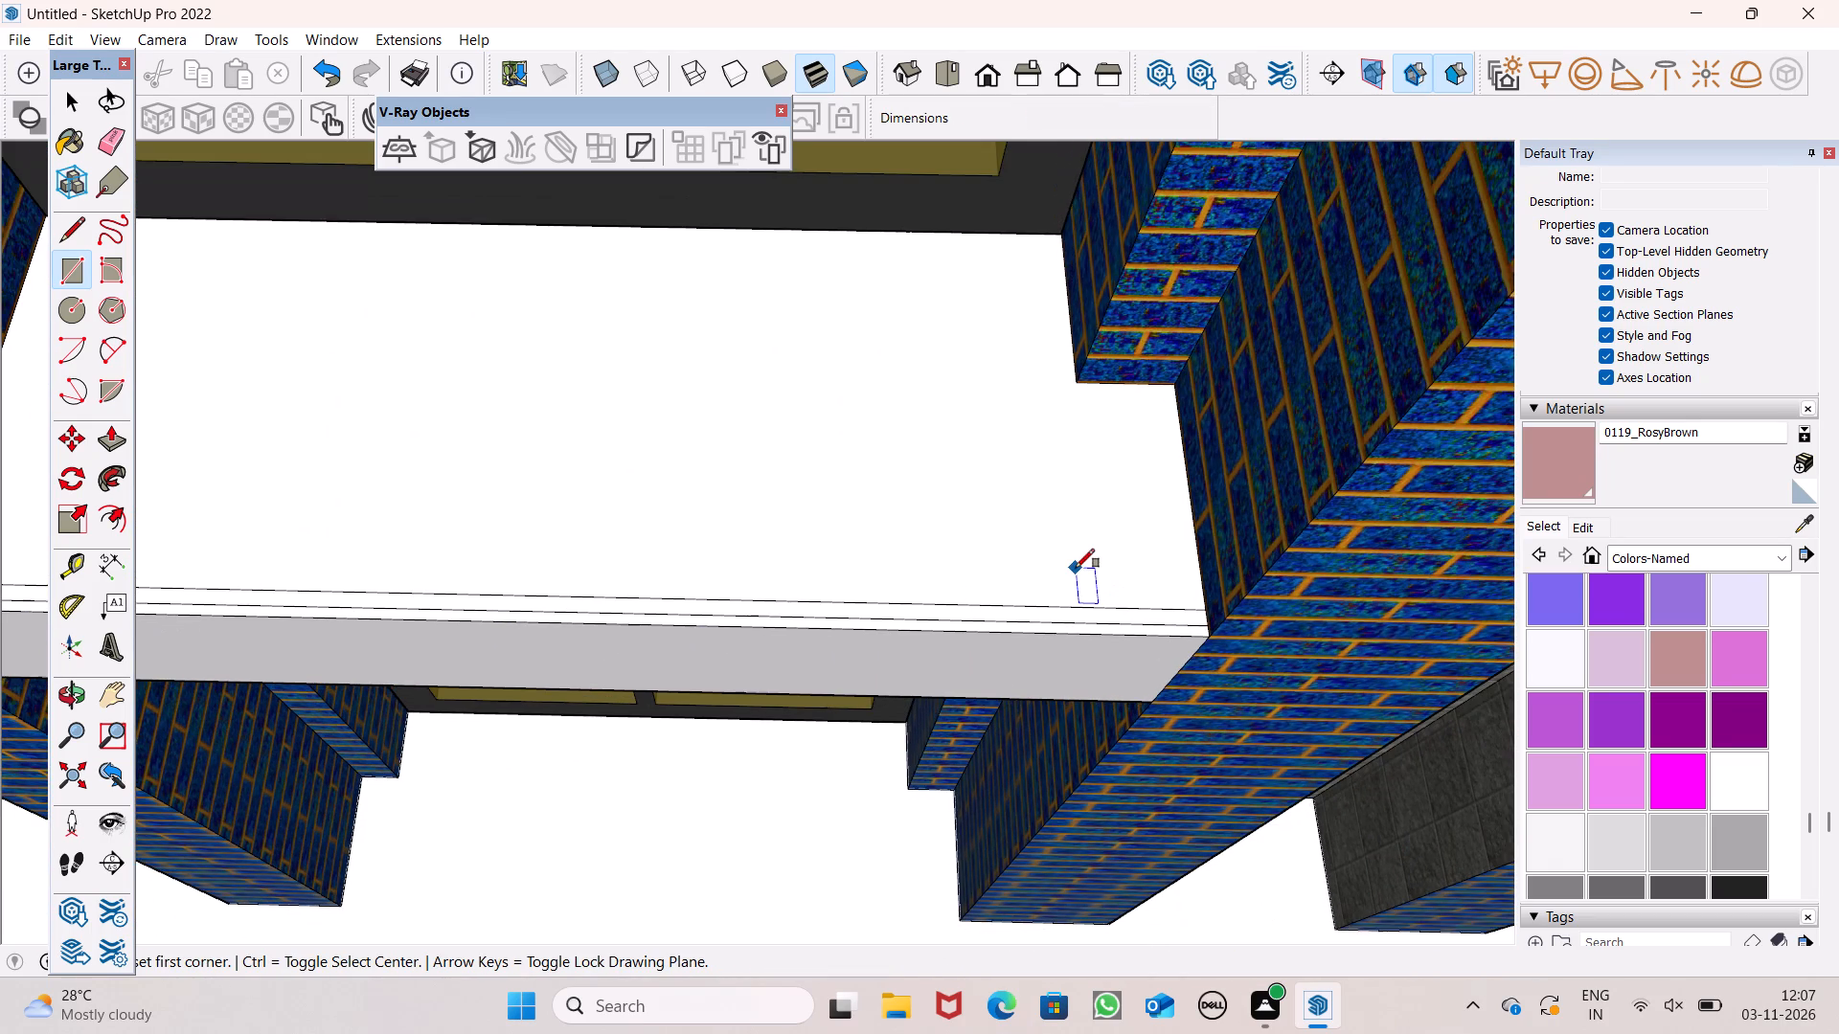
pyautogui.press('space')
# Push/Pull the narrow strip on the left blue bay's top window slab upward by 3' as a parapet.
pyautogui.scroll(-10, 1077, 559)
pyautogui.moveTo(1108, 600); pyautogui.dragTo(1007, 556, button='middle')
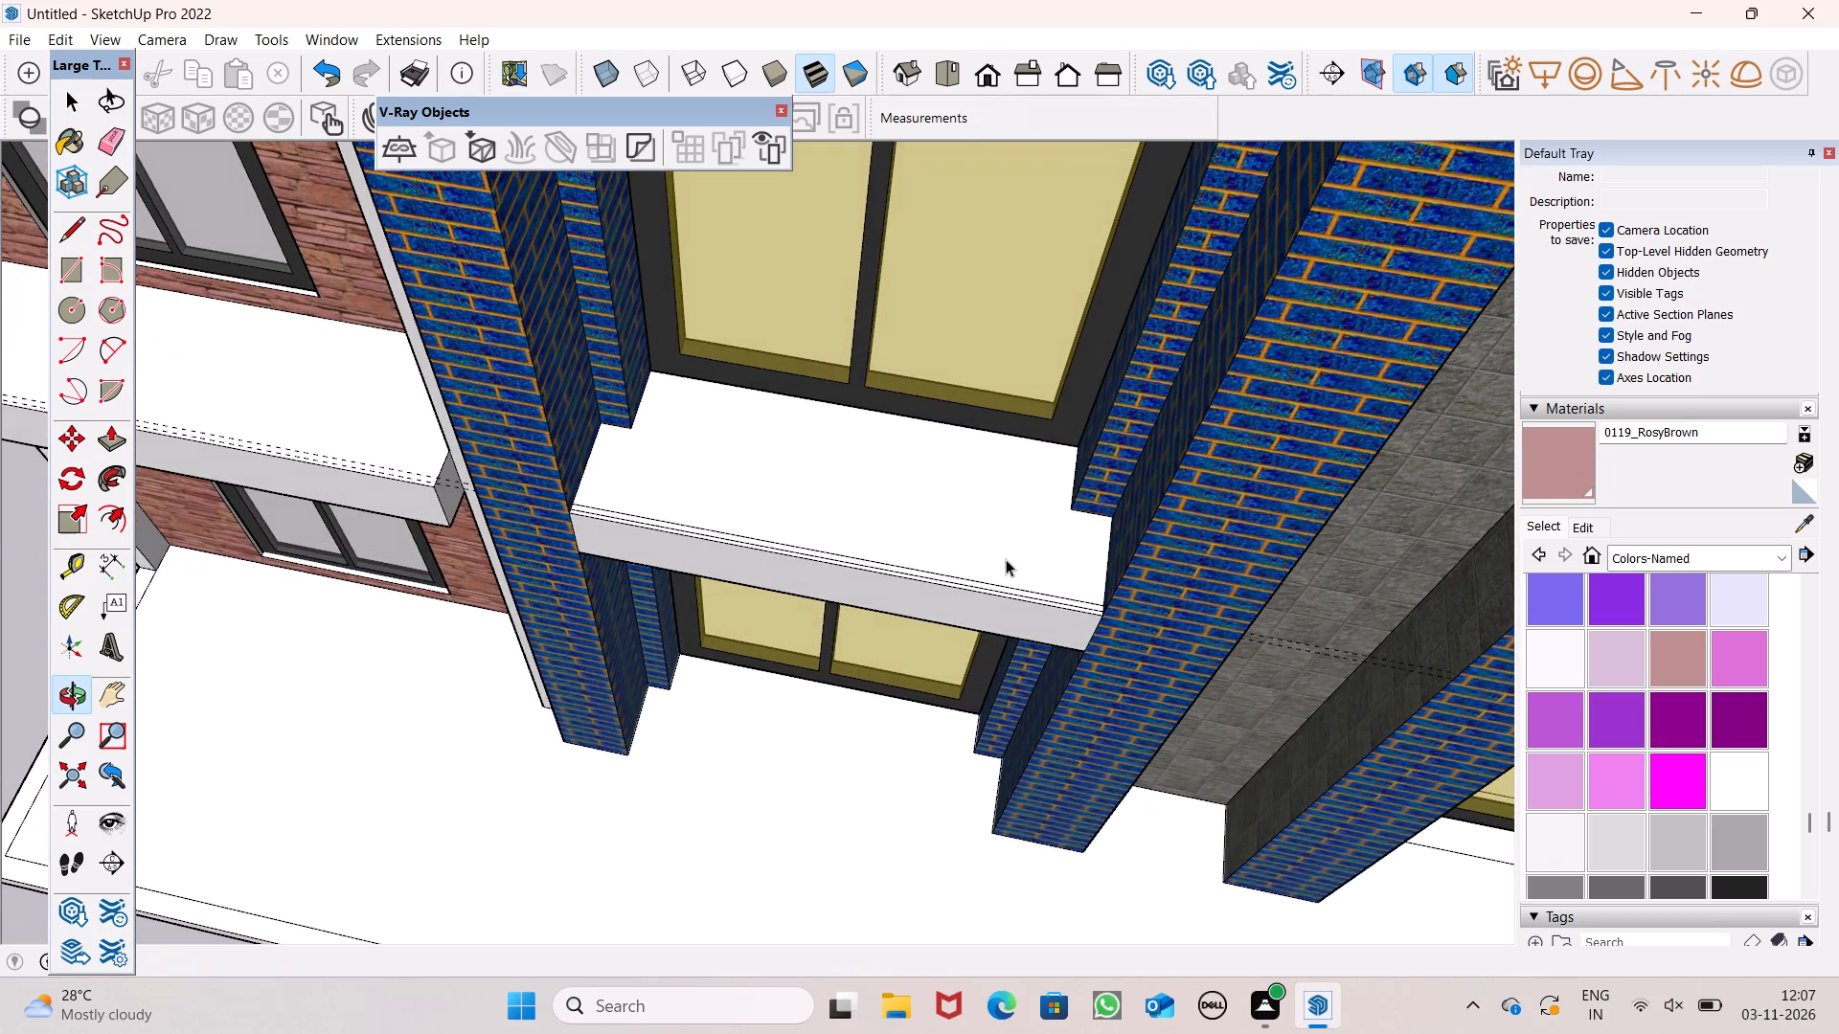
pyautogui.scroll(-13, 1006, 558)
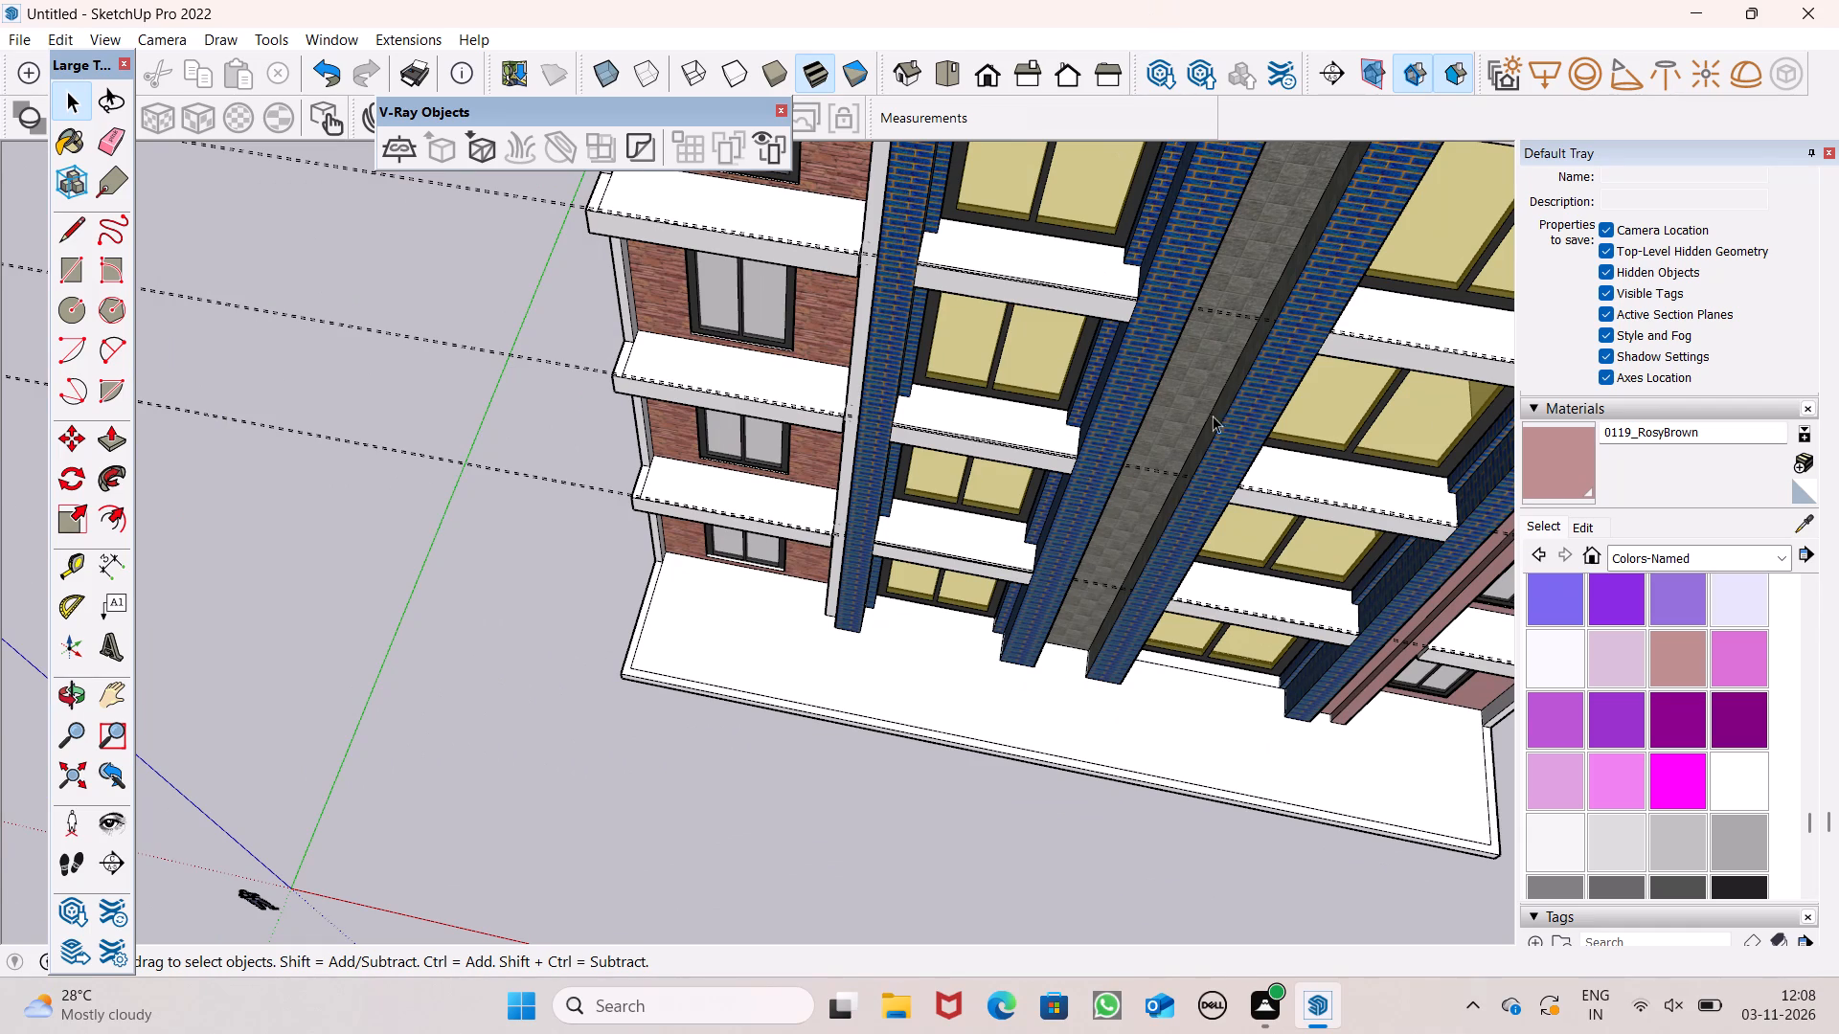
pyautogui.scroll(-12, 876, 489)
pyautogui.scroll(6, 893, 251)
pyautogui.press('space')
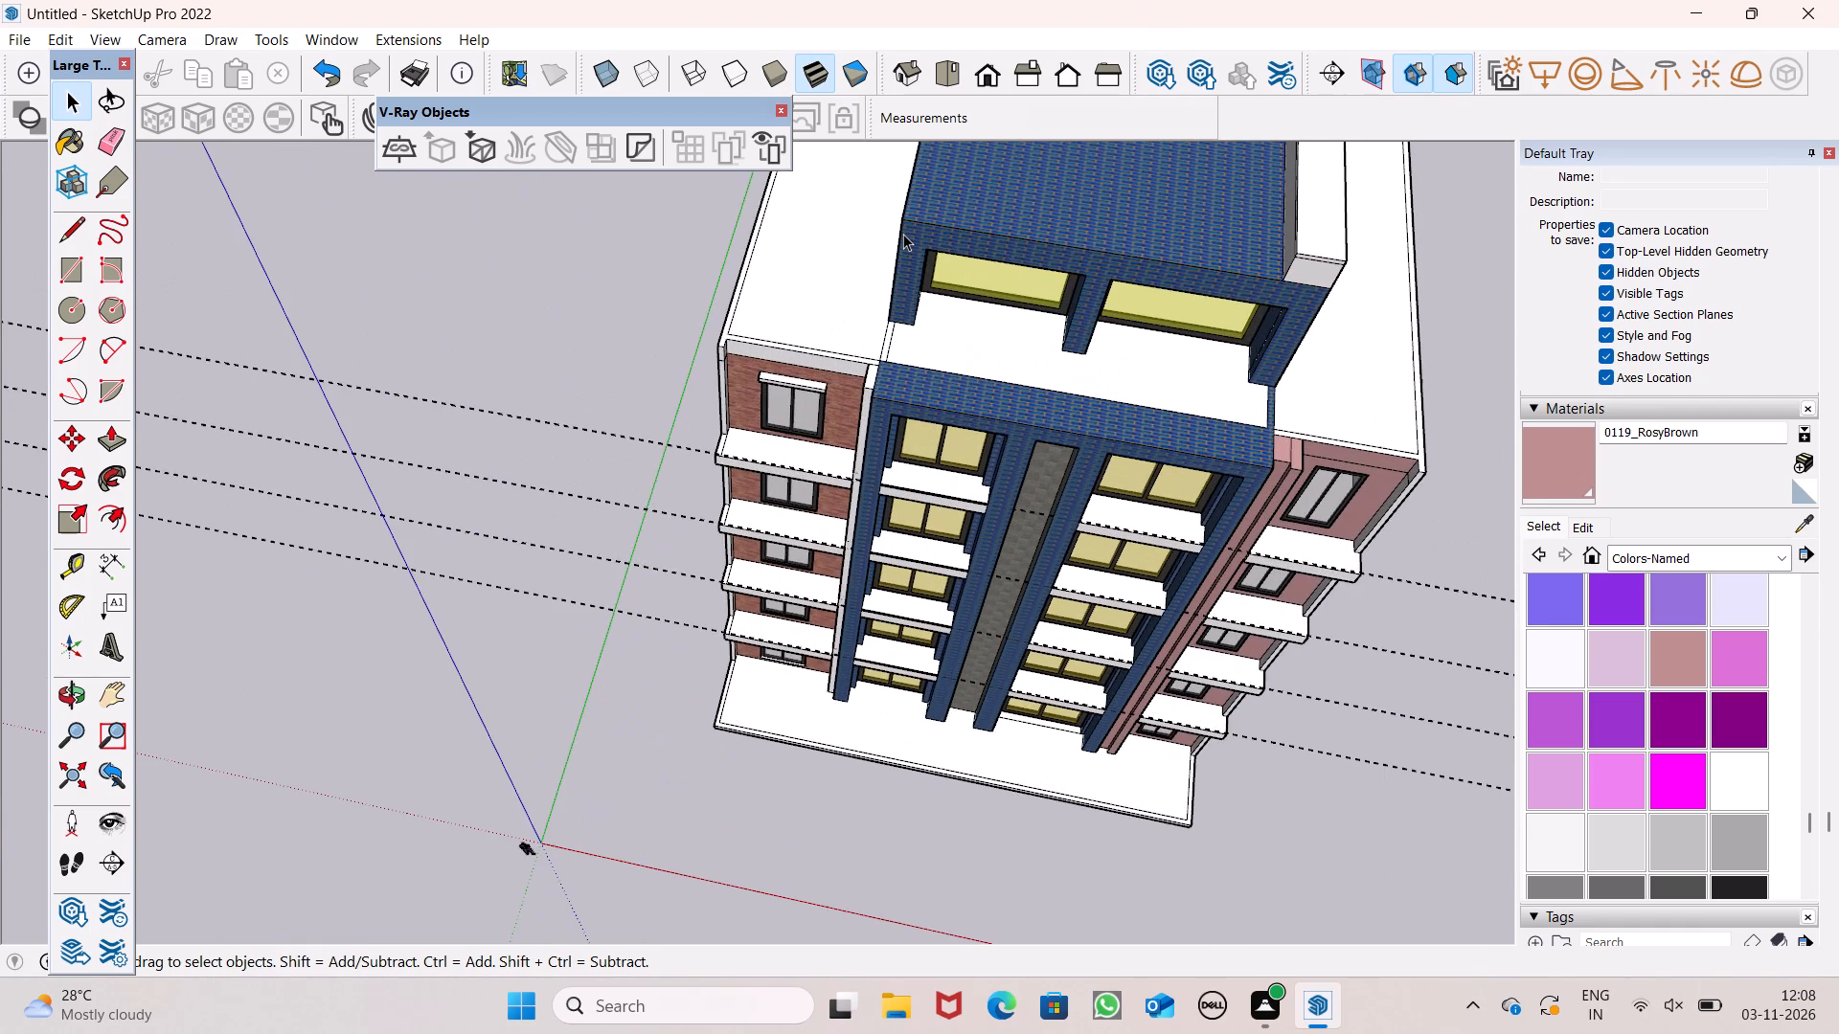
pyautogui.scroll(8, 990, 445)
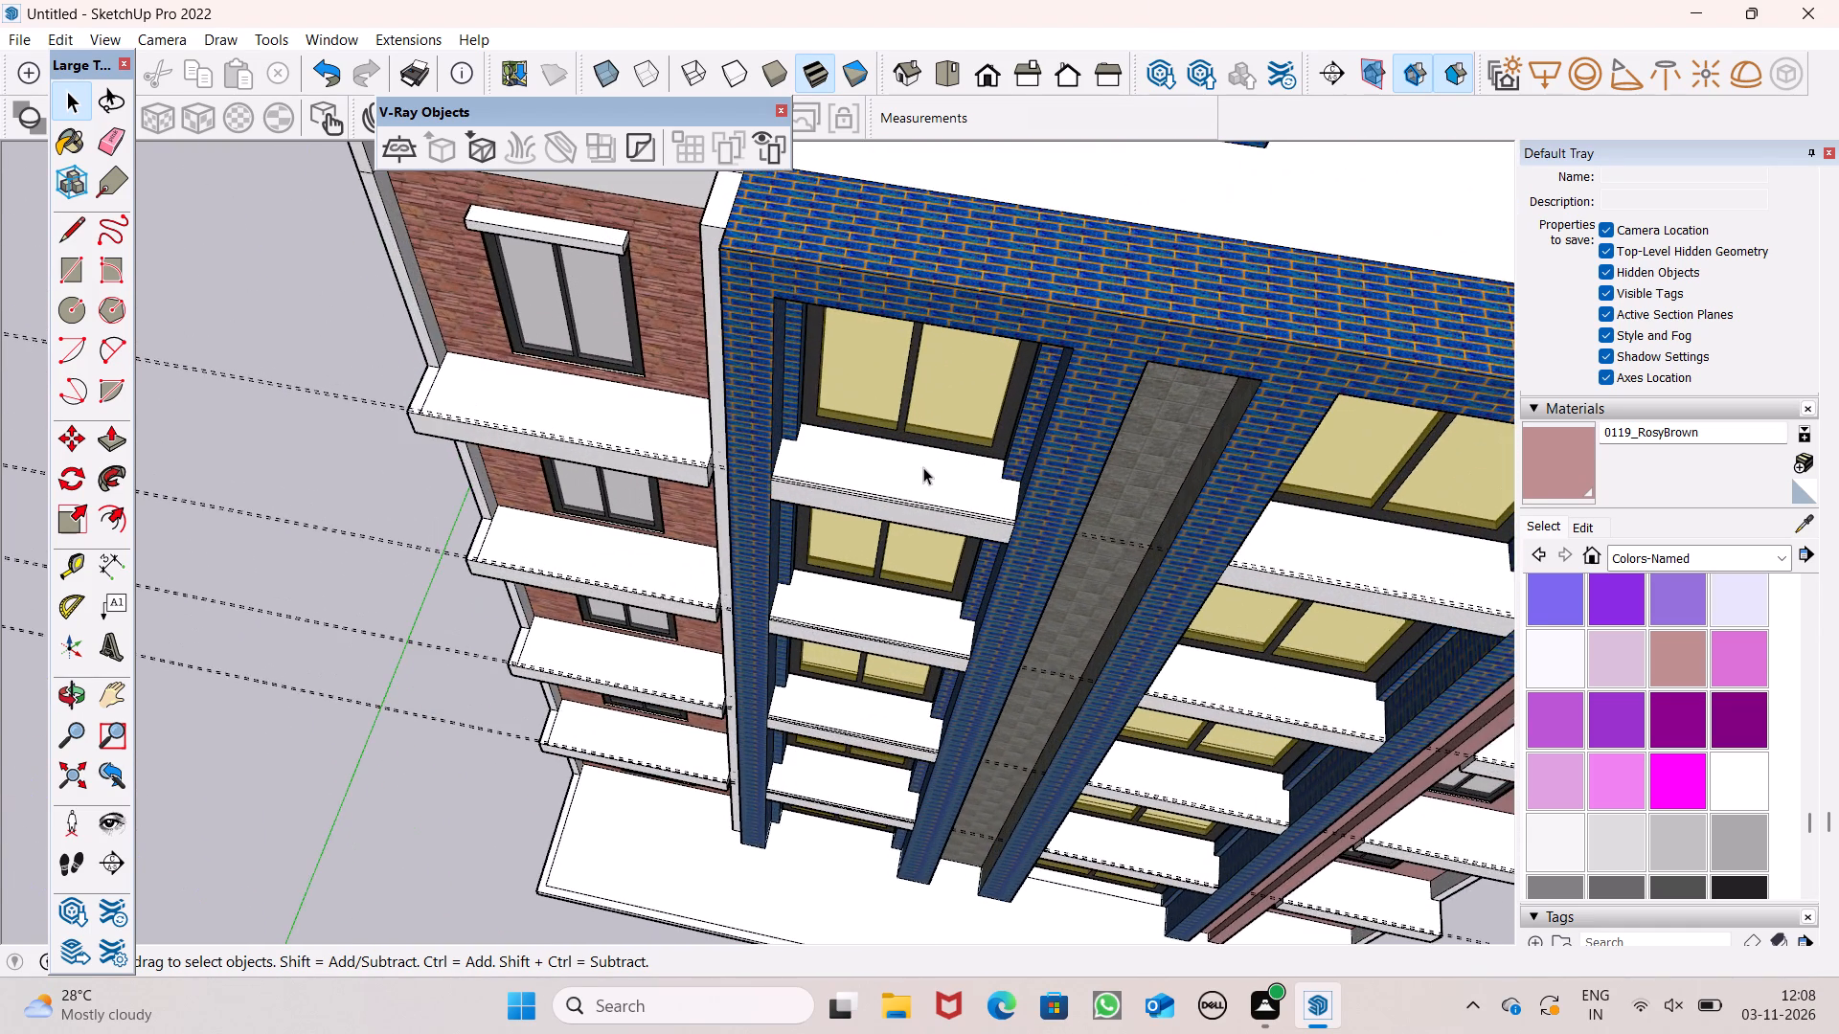
pyautogui.scroll(7, 781, 504)
pyautogui.scroll(6, 933, 467)
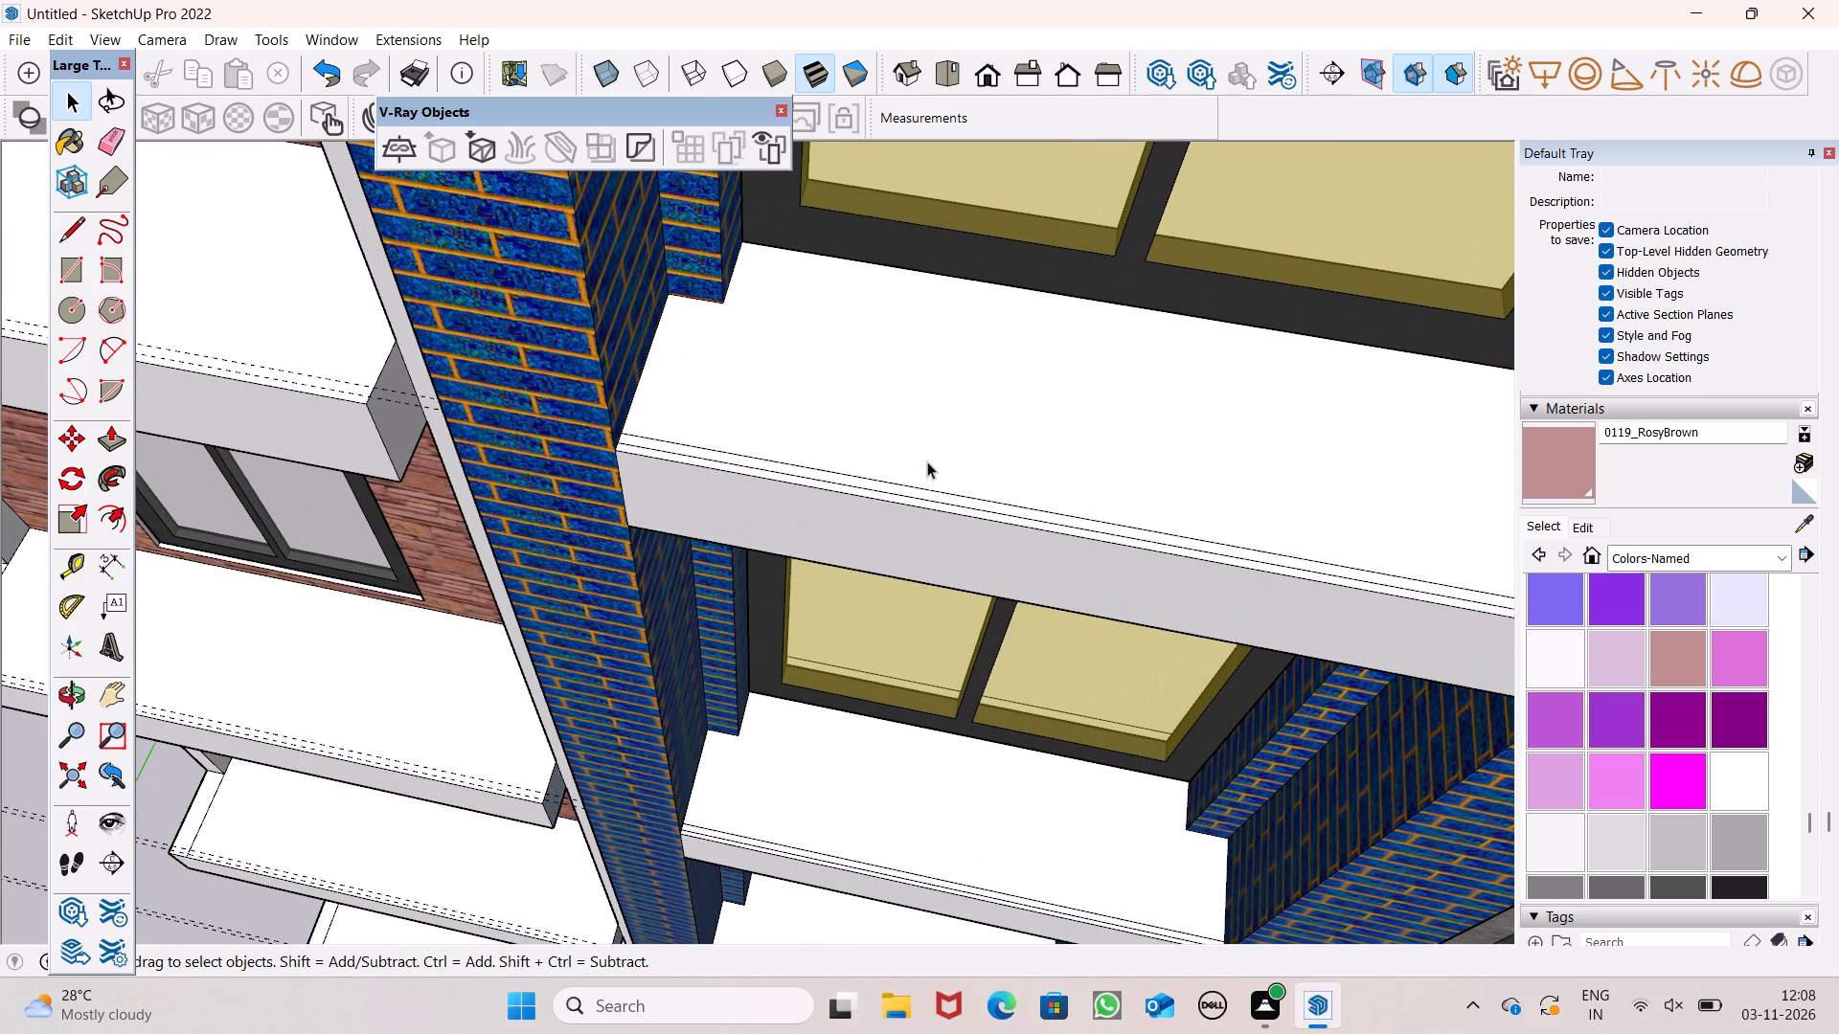
pyautogui.click(118, 448)
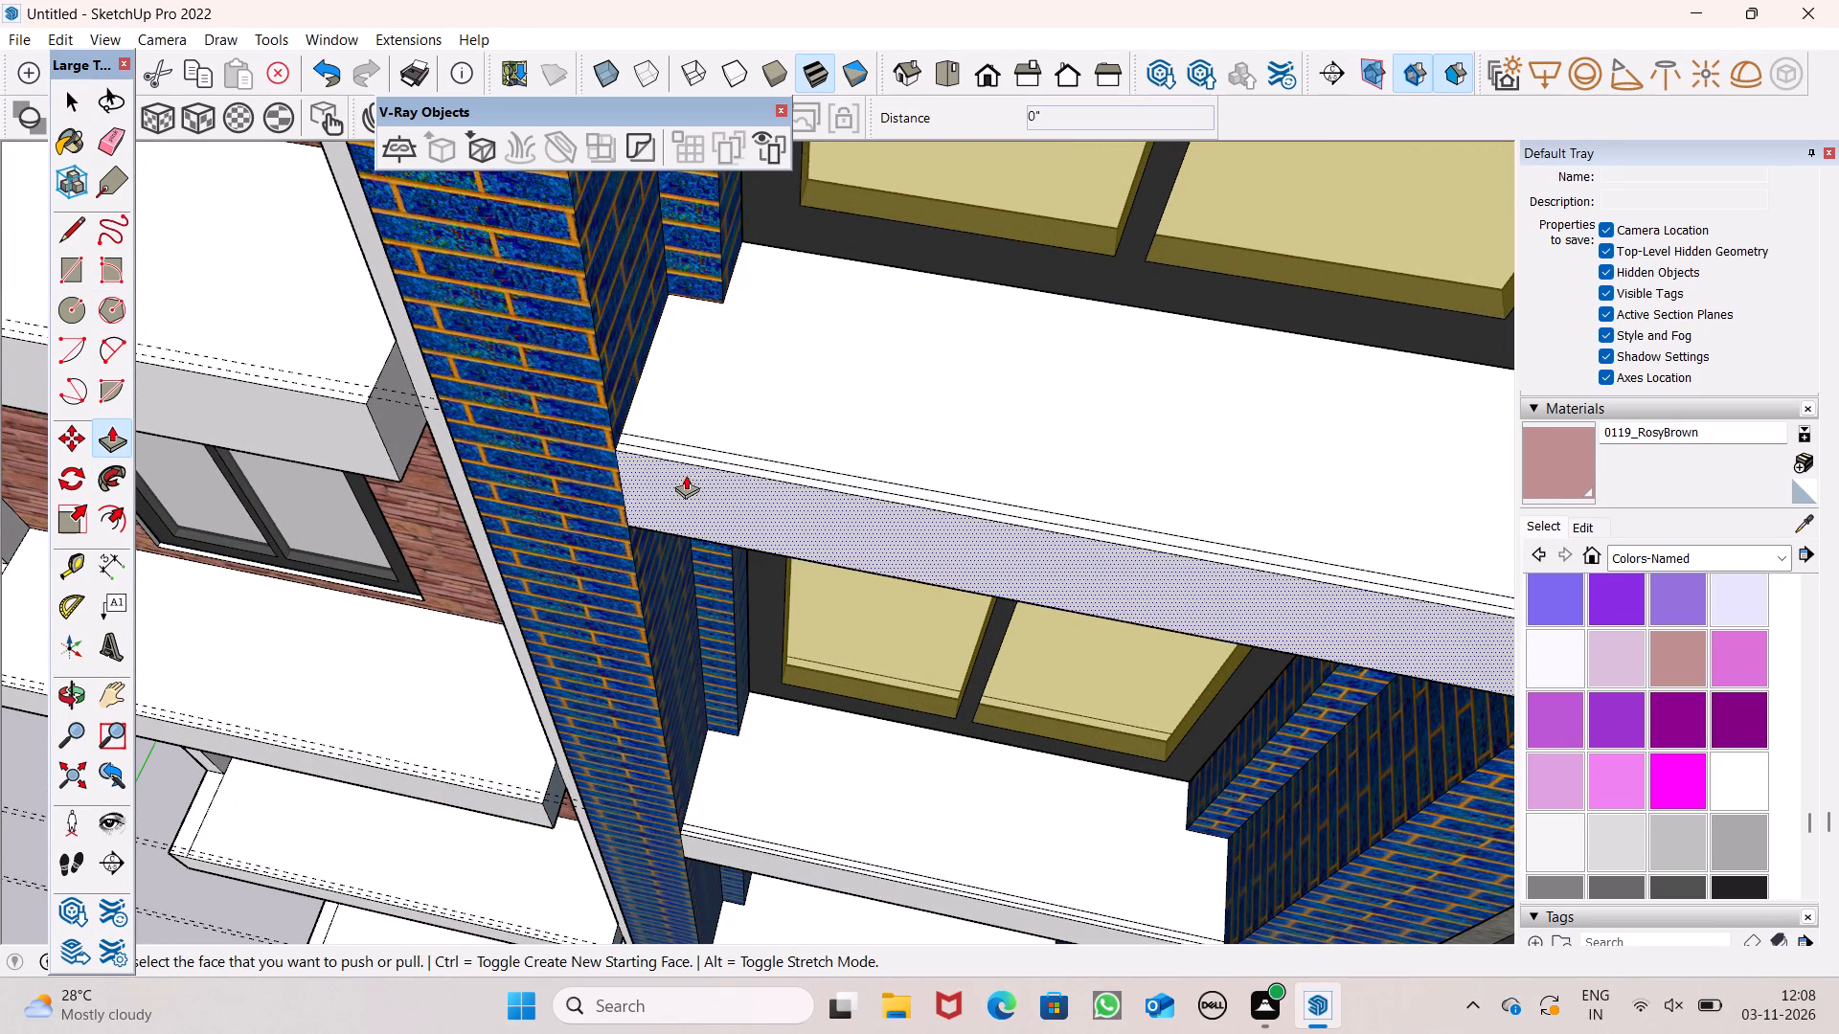
pyautogui.scroll(5, 621, 448)
pyautogui.moveTo(626, 440); pyautogui.dragTo(634, 340)
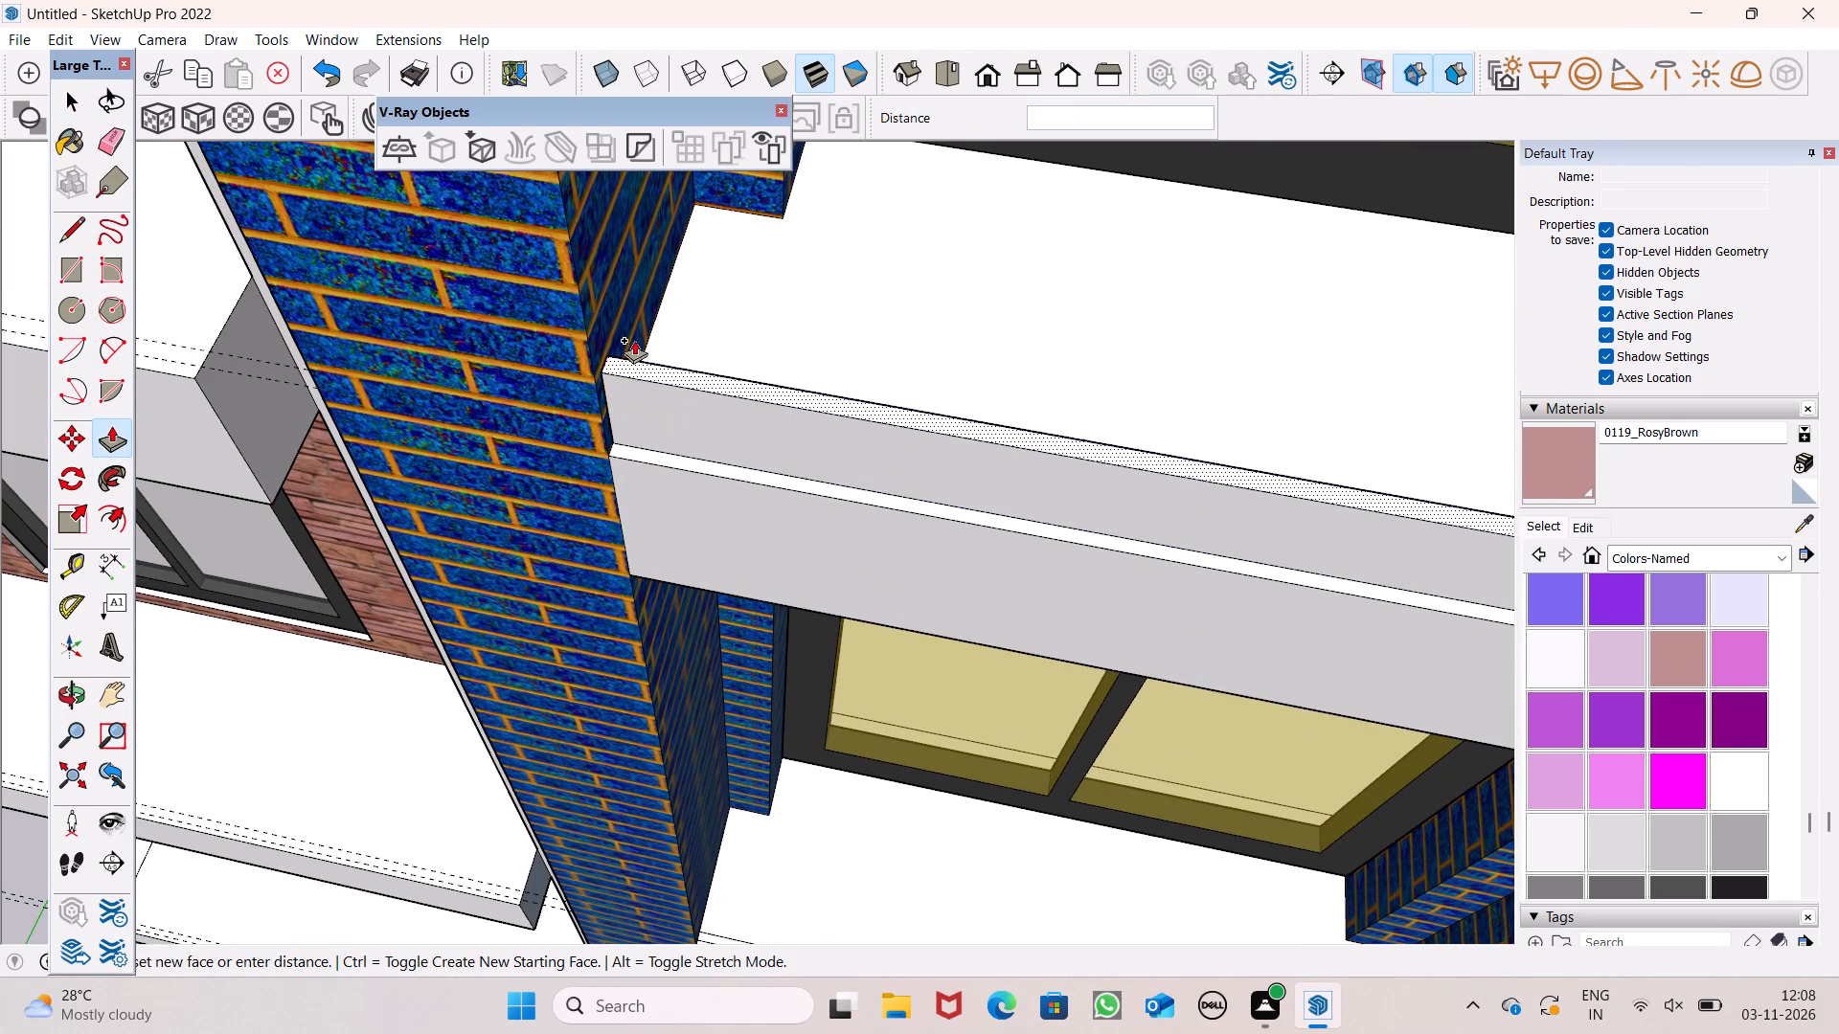
pyautogui.moveTo(634, 340); pyautogui.dragTo(639, 291)
pyautogui.write("3'")
pyautogui.press('Return')
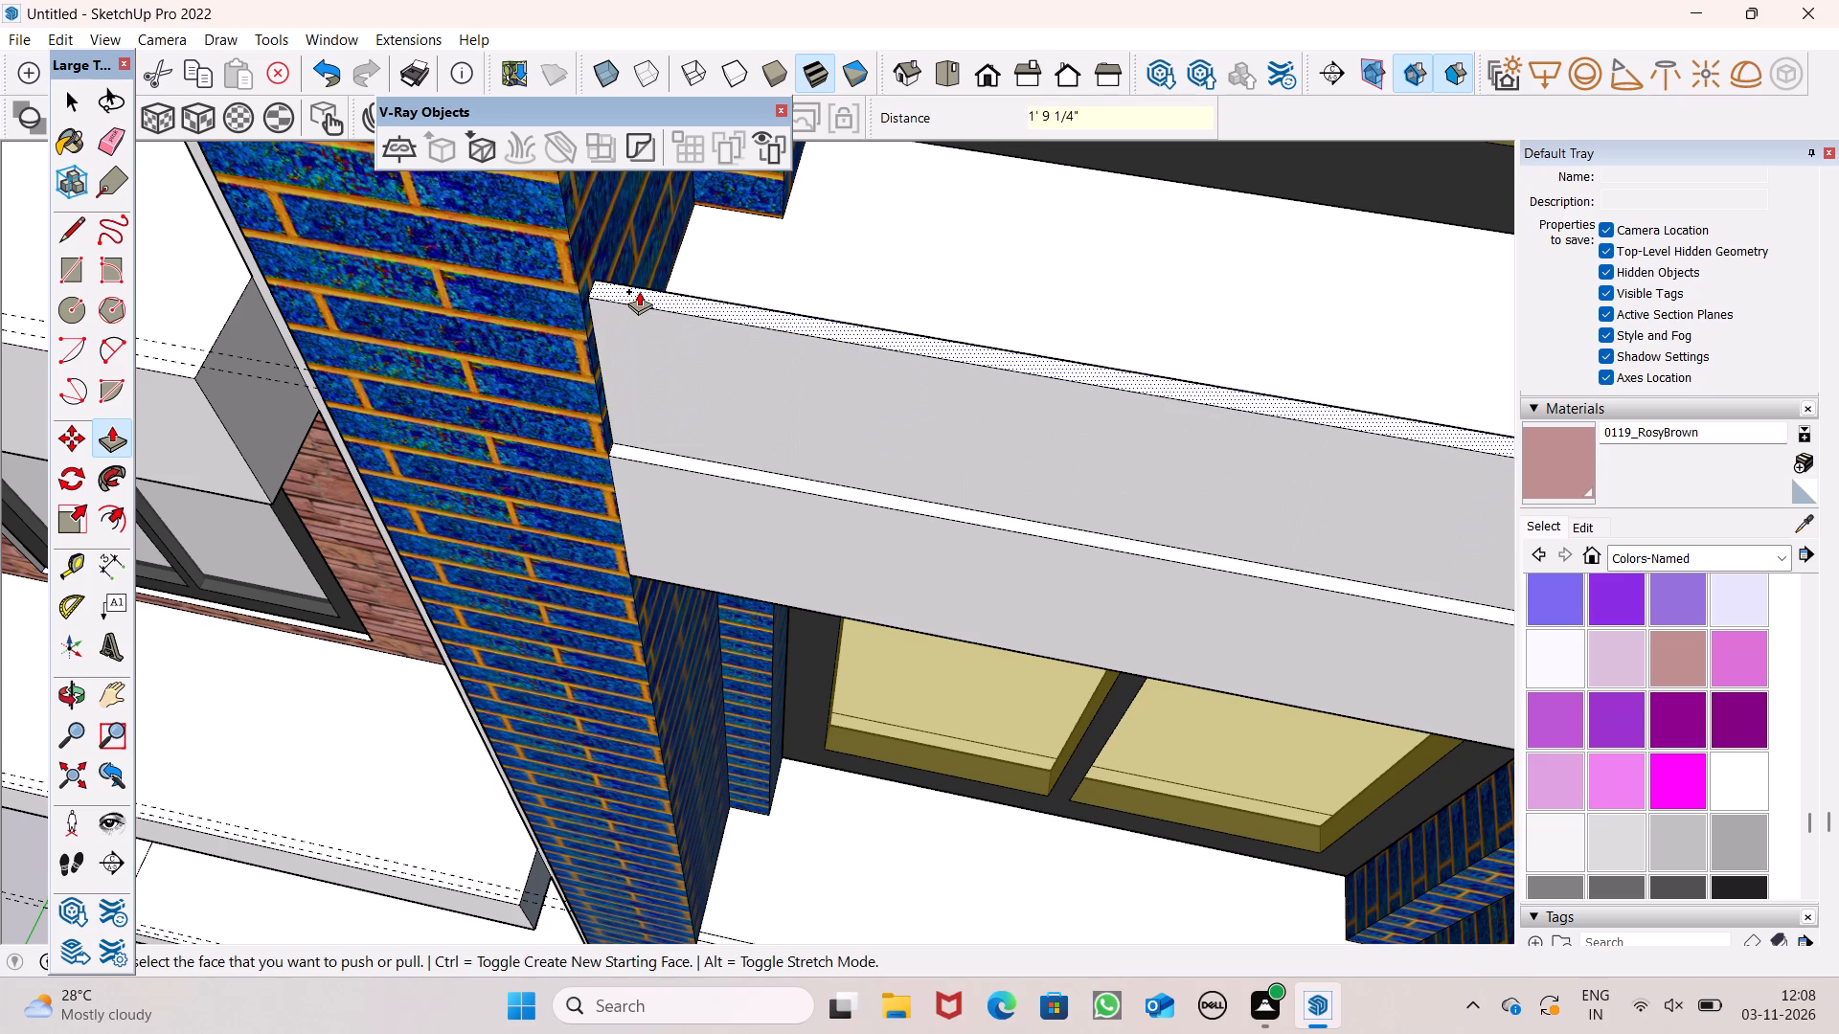
# Measure the height of the parapet on the left blue bay's top window slab.
pyautogui.scroll(-6, 639, 291)
pyautogui.moveTo(729, 426); pyautogui.dragTo(823, 124, button='middle')
pyautogui.scroll(1, 823, 124)
pyautogui.scroll(-5, 686, 482)
pyautogui.scroll(4, 767, 212)
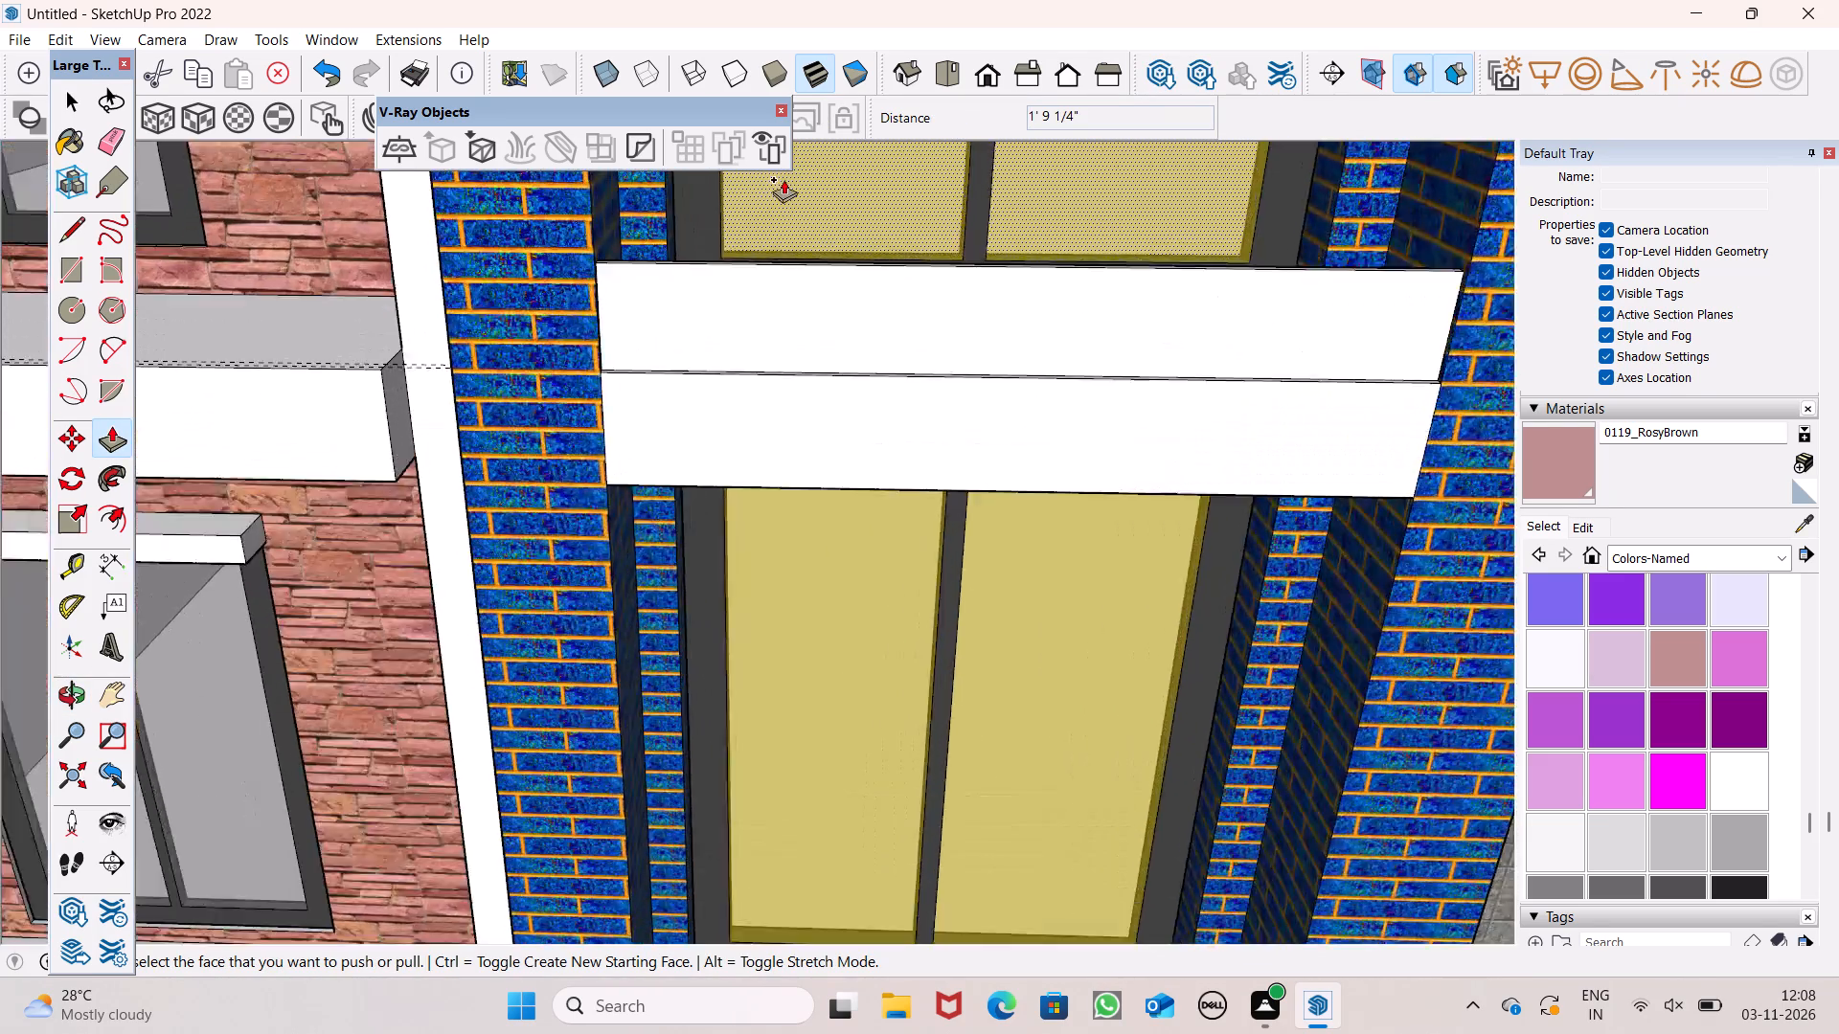
pyautogui.scroll(4, 783, 179)
pyautogui.scroll(-5, 694, 335)
pyautogui.moveTo(829, 408); pyautogui.dragTo(744, 452, button='middle')
pyautogui.scroll(1, 752, 449)
pyautogui.scroll(-5, 900, 379)
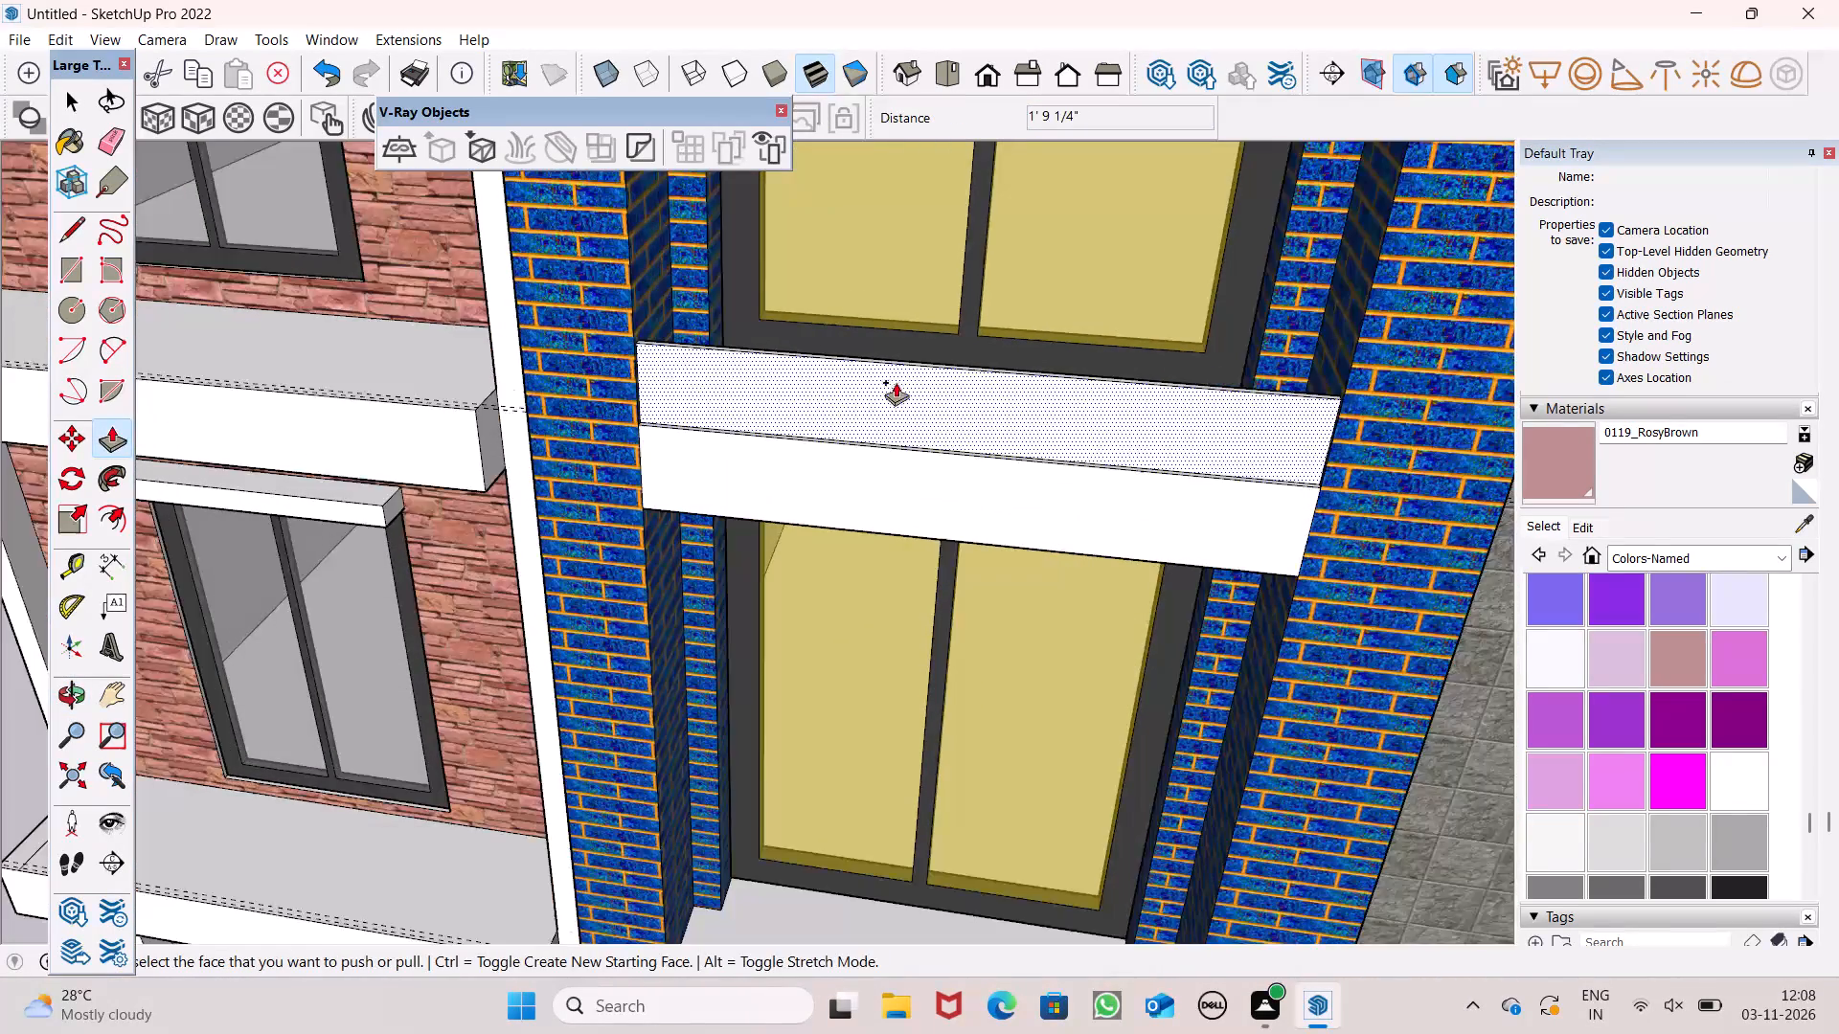
pyautogui.click(110, 556)
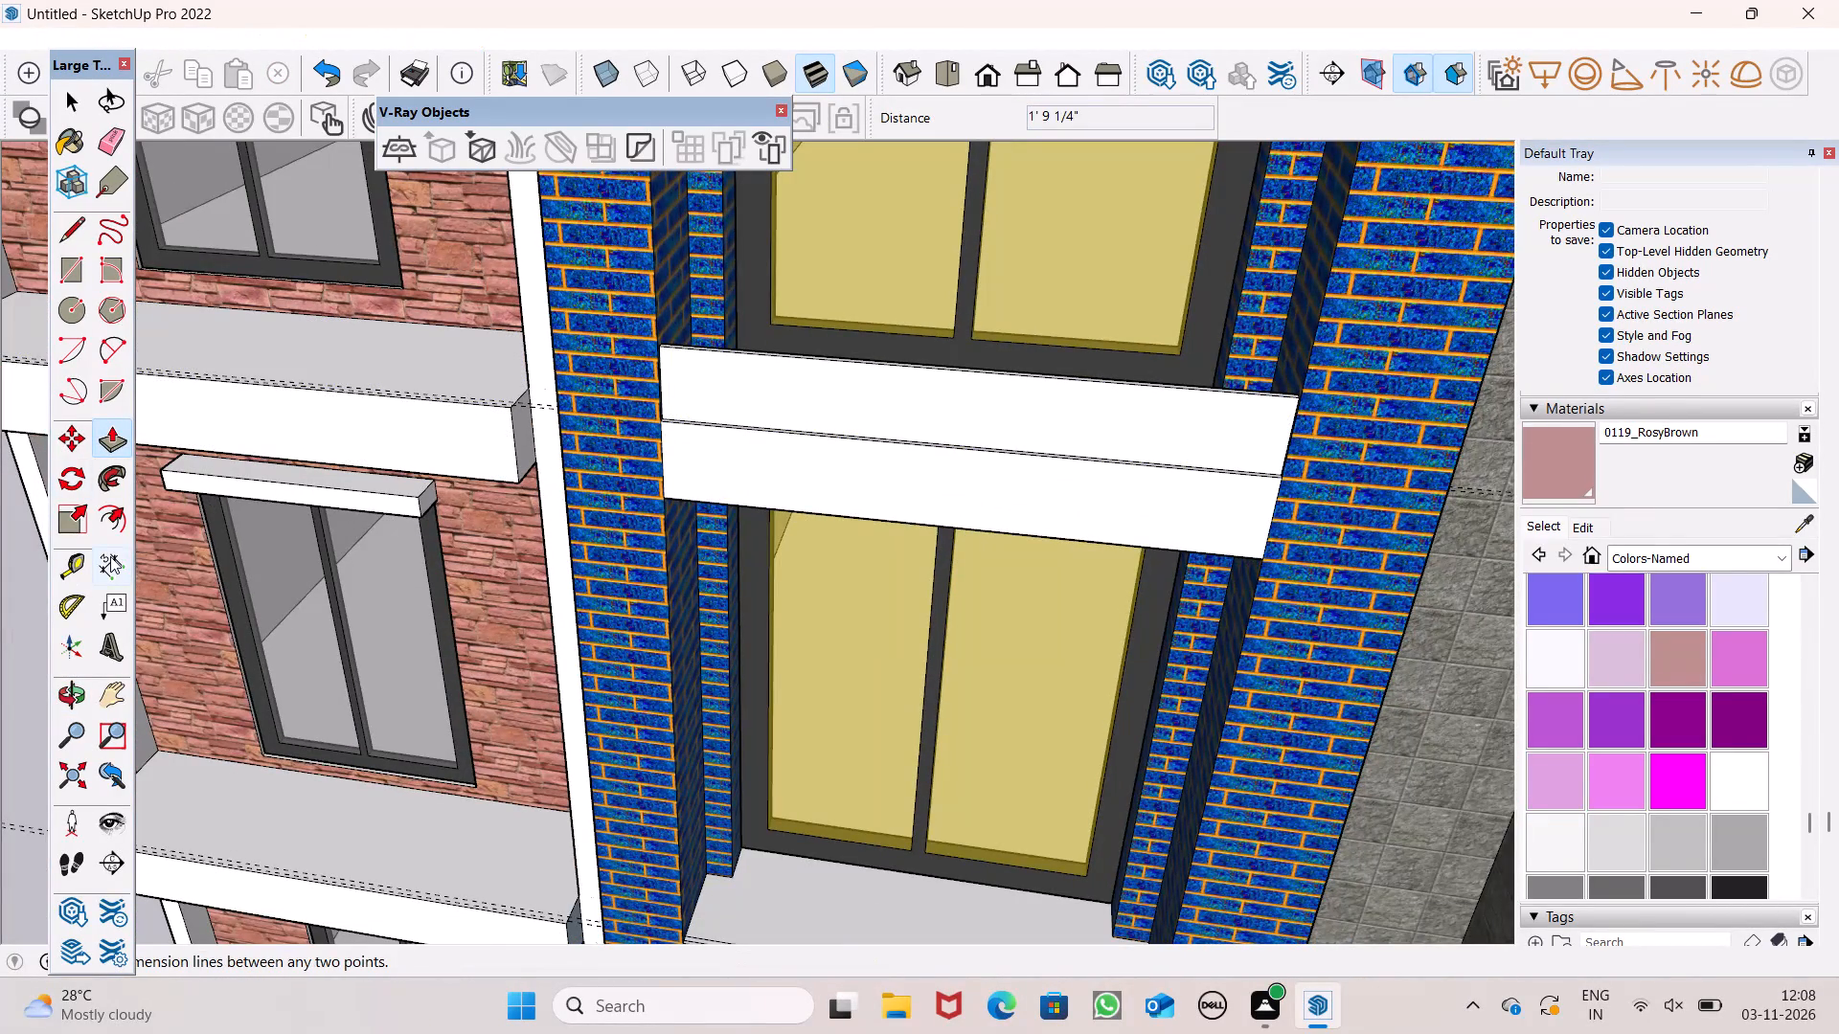
pyautogui.scroll(12, 668, 385)
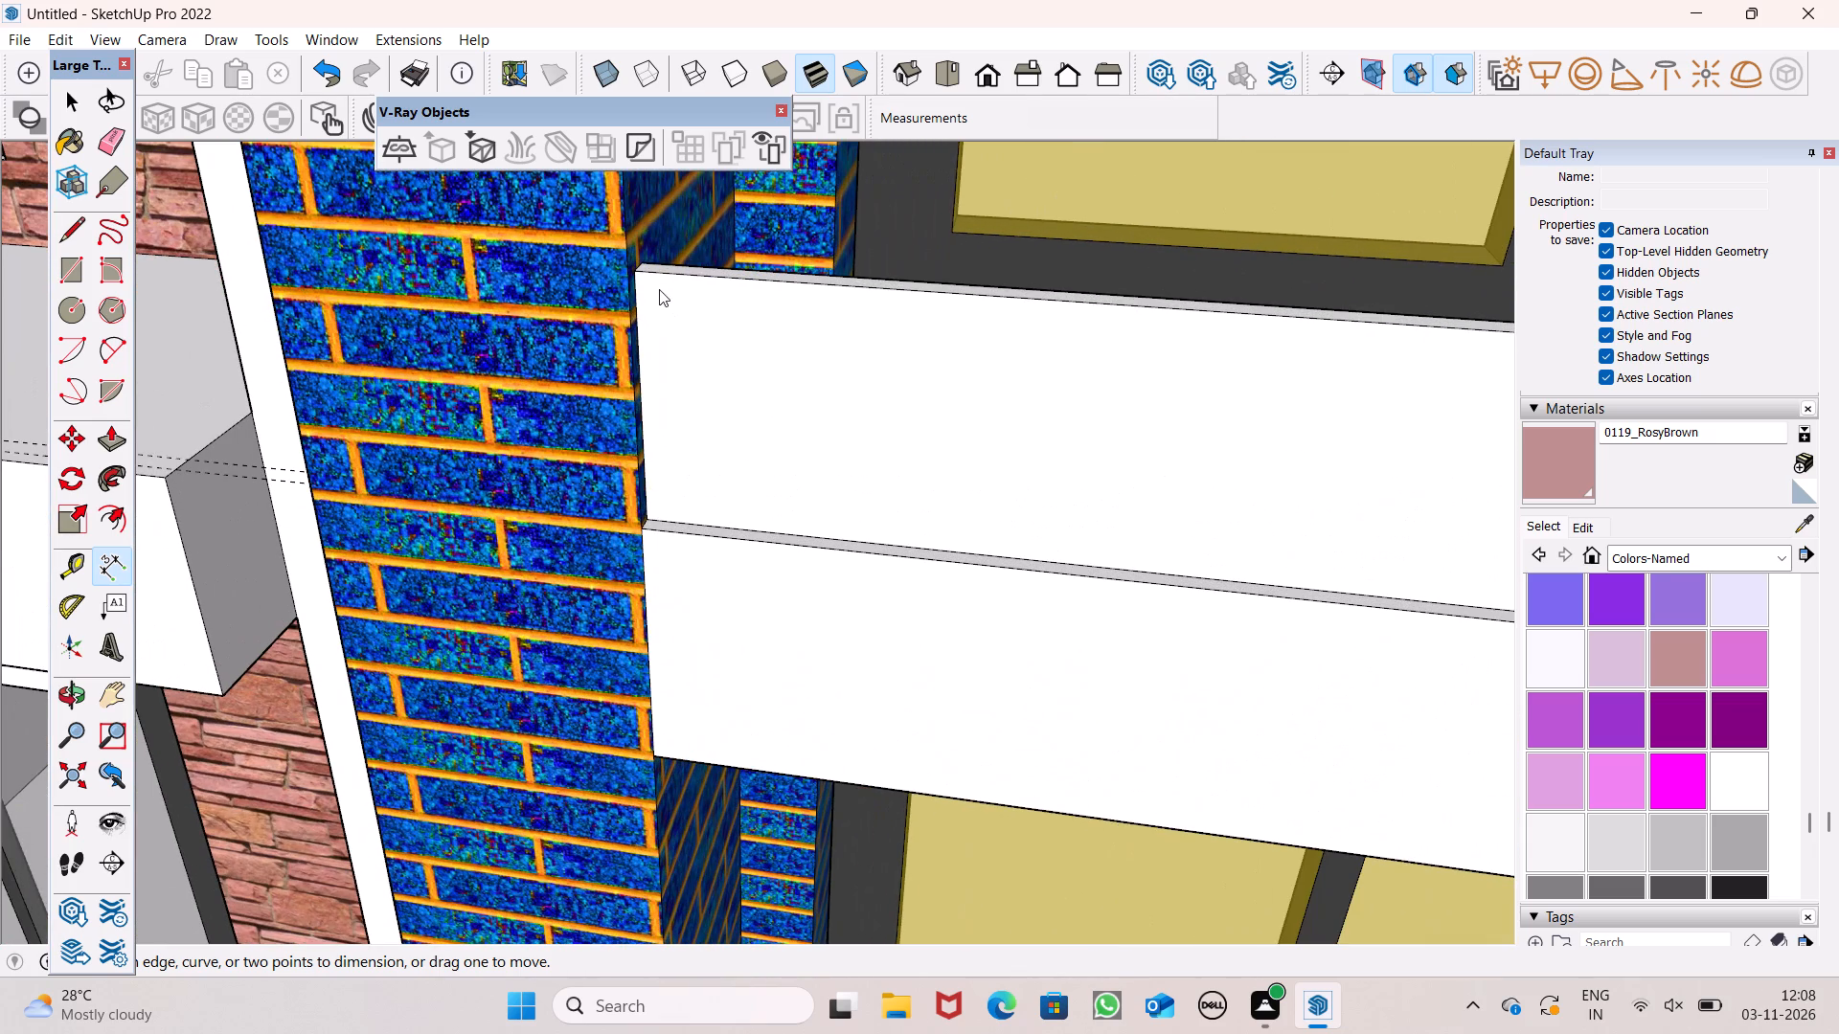
pyautogui.click(636, 275)
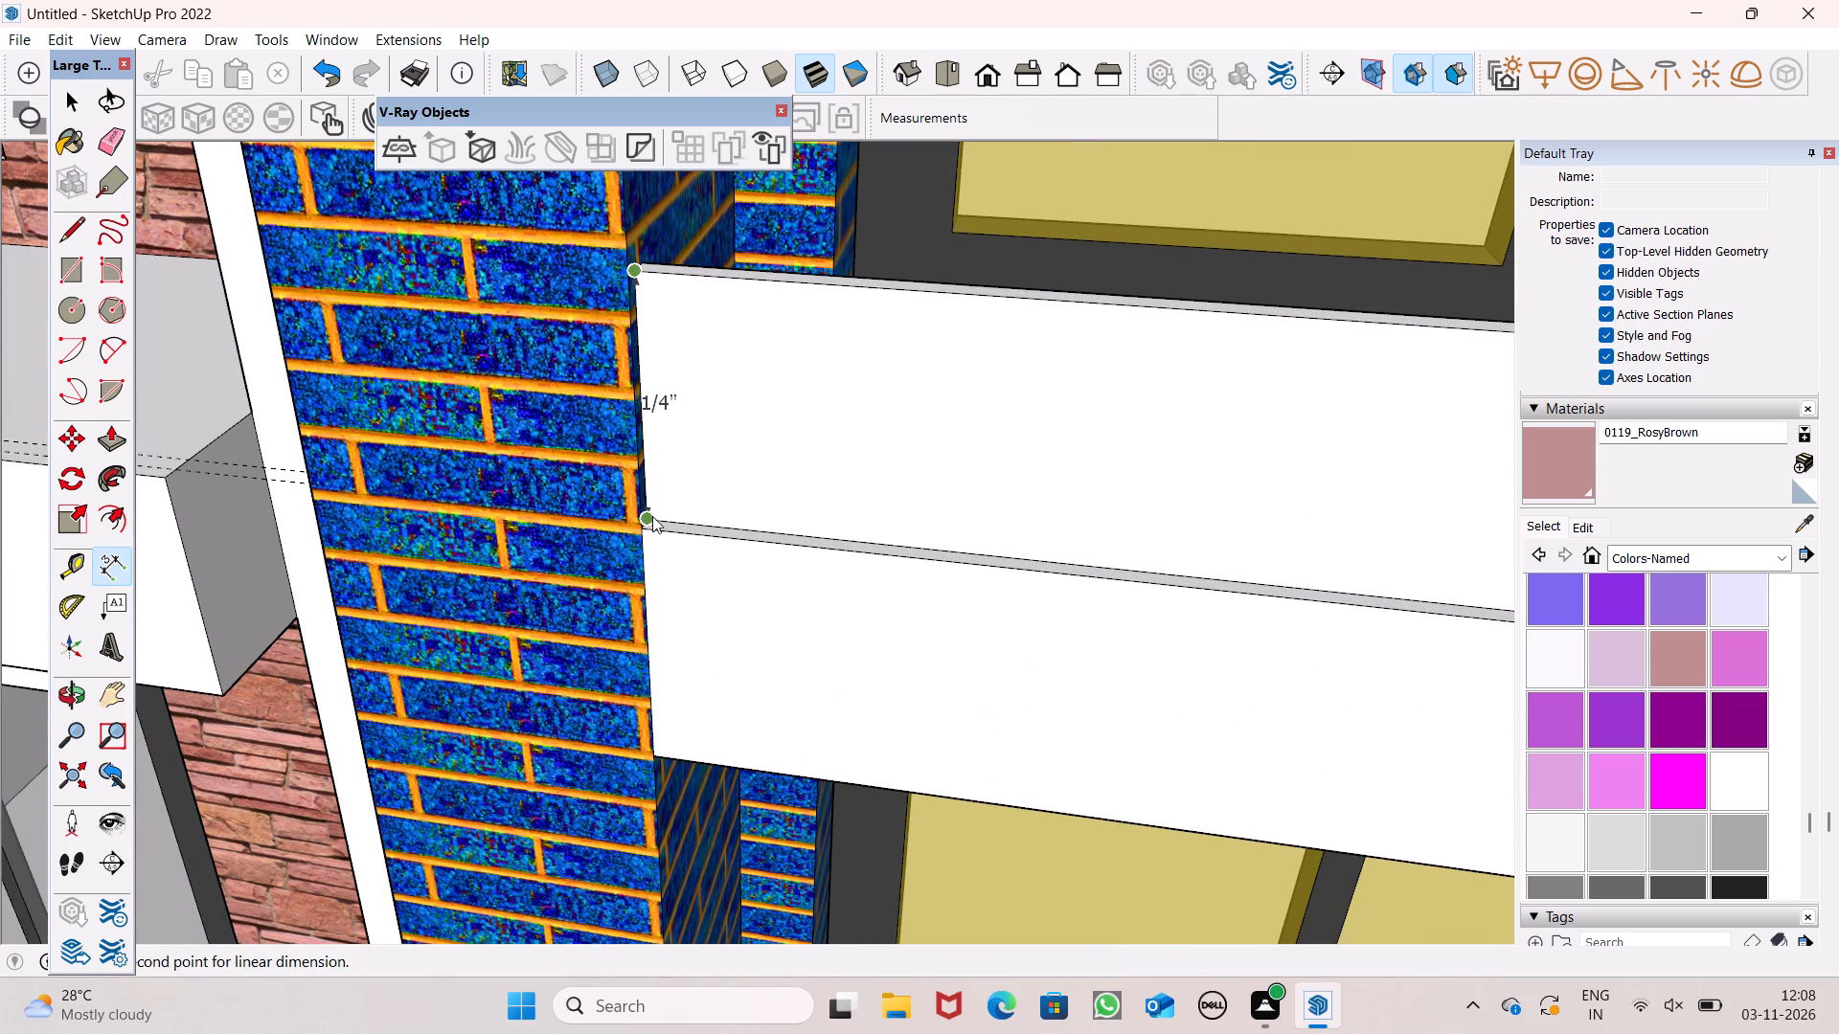
pyautogui.click(652, 513)
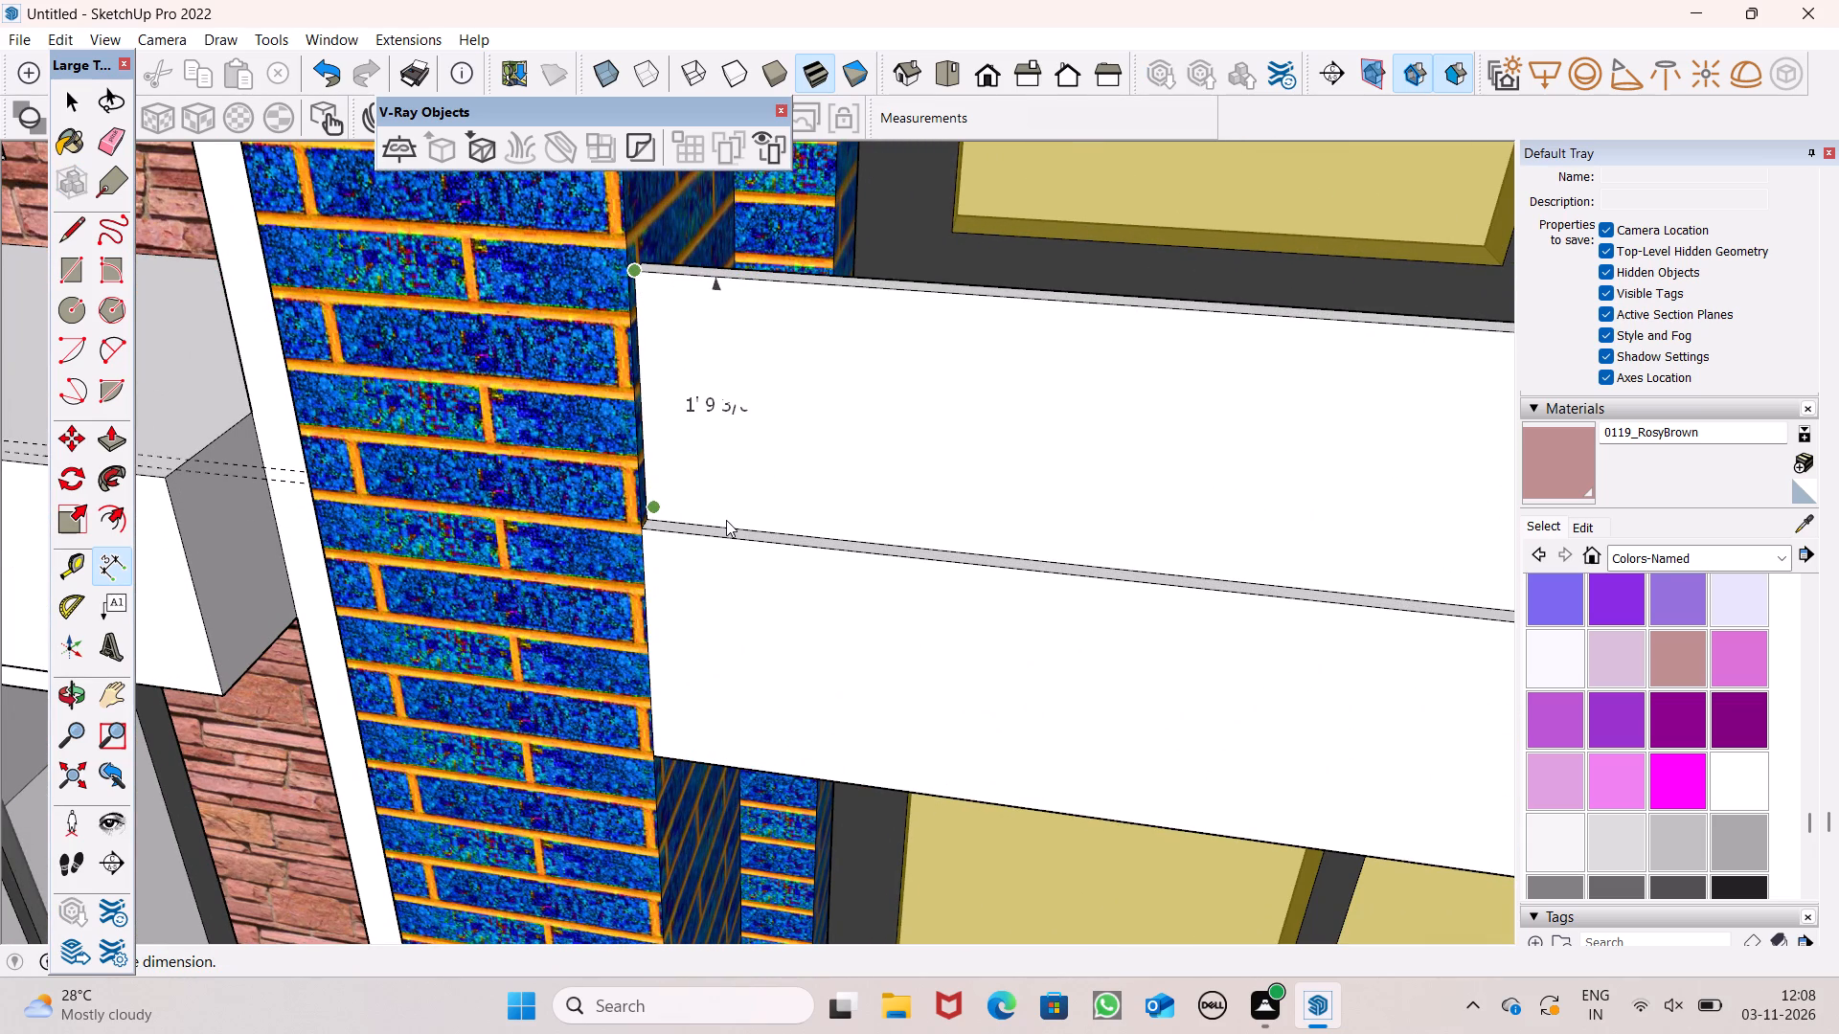
pyautogui.press('space')
# Undo the Push/Pull of the parapet on the left blue bay's top window slab.
pyautogui.keyDown('ctrl'); pyautogui.scroll(-6, 721, 510); pyautogui.keyUp('ctrl')
pyautogui.hotkey('ctrl', 'z')
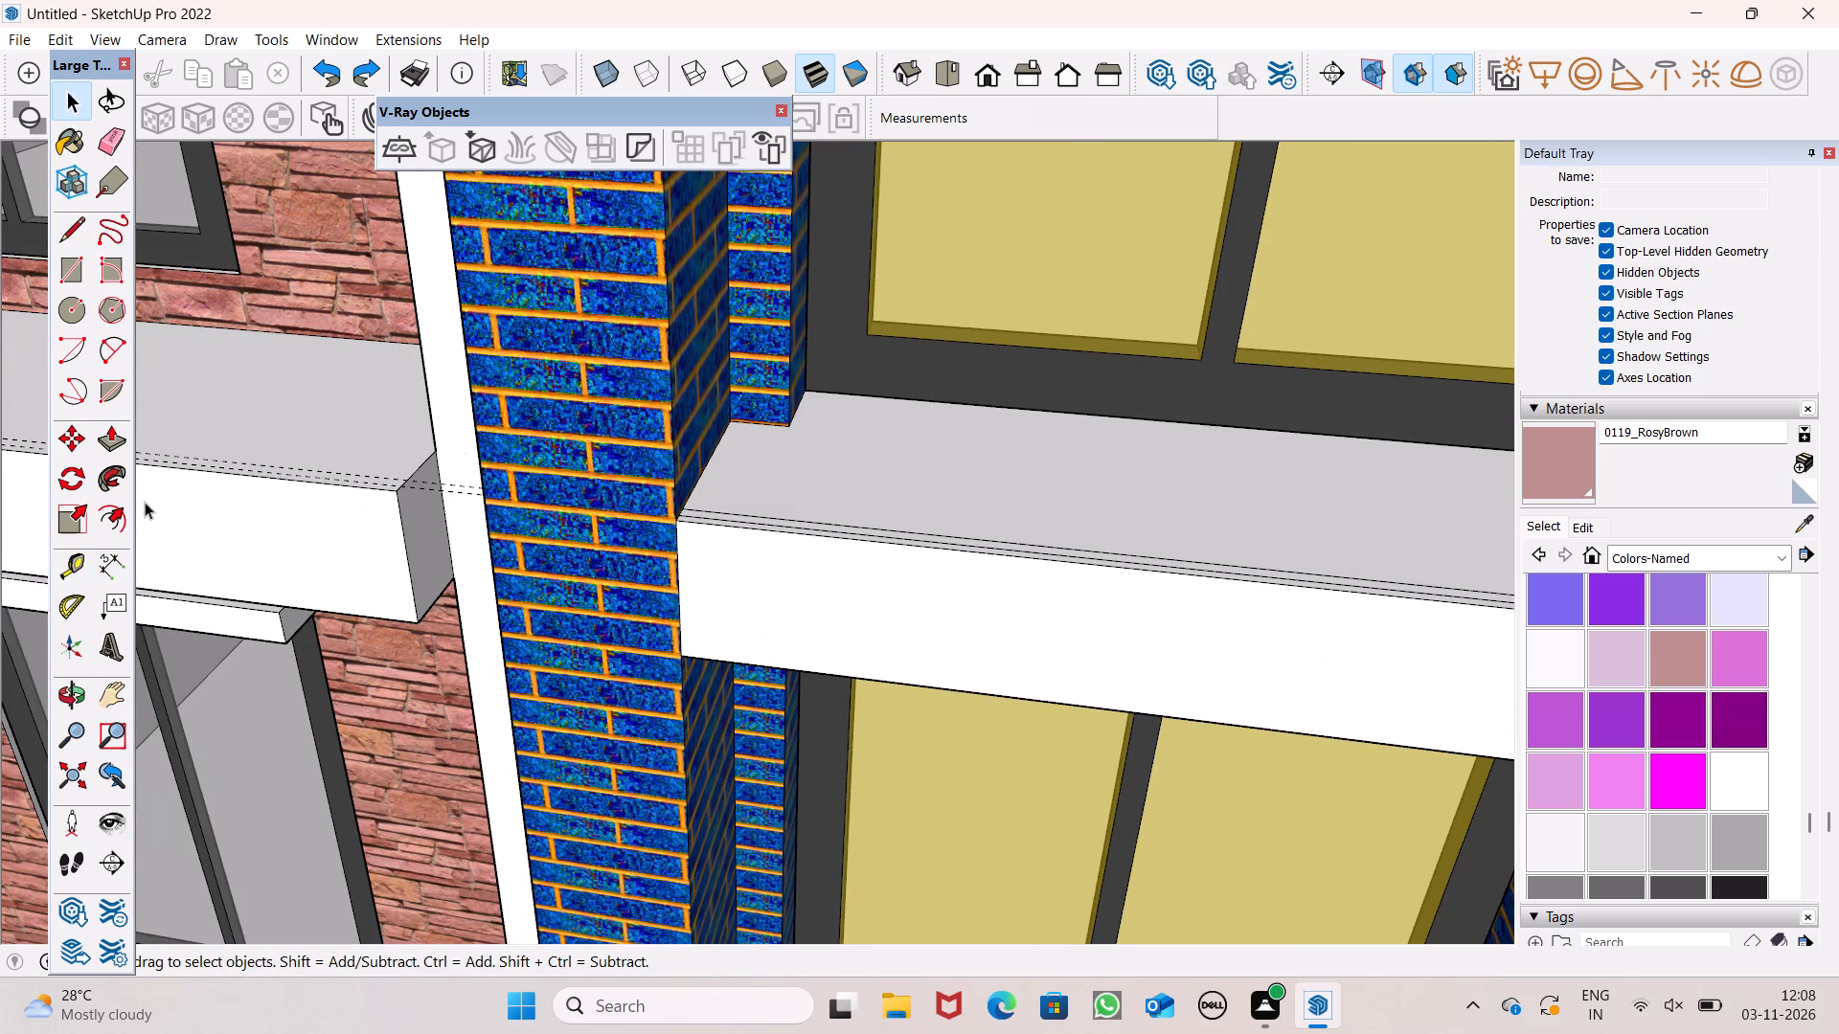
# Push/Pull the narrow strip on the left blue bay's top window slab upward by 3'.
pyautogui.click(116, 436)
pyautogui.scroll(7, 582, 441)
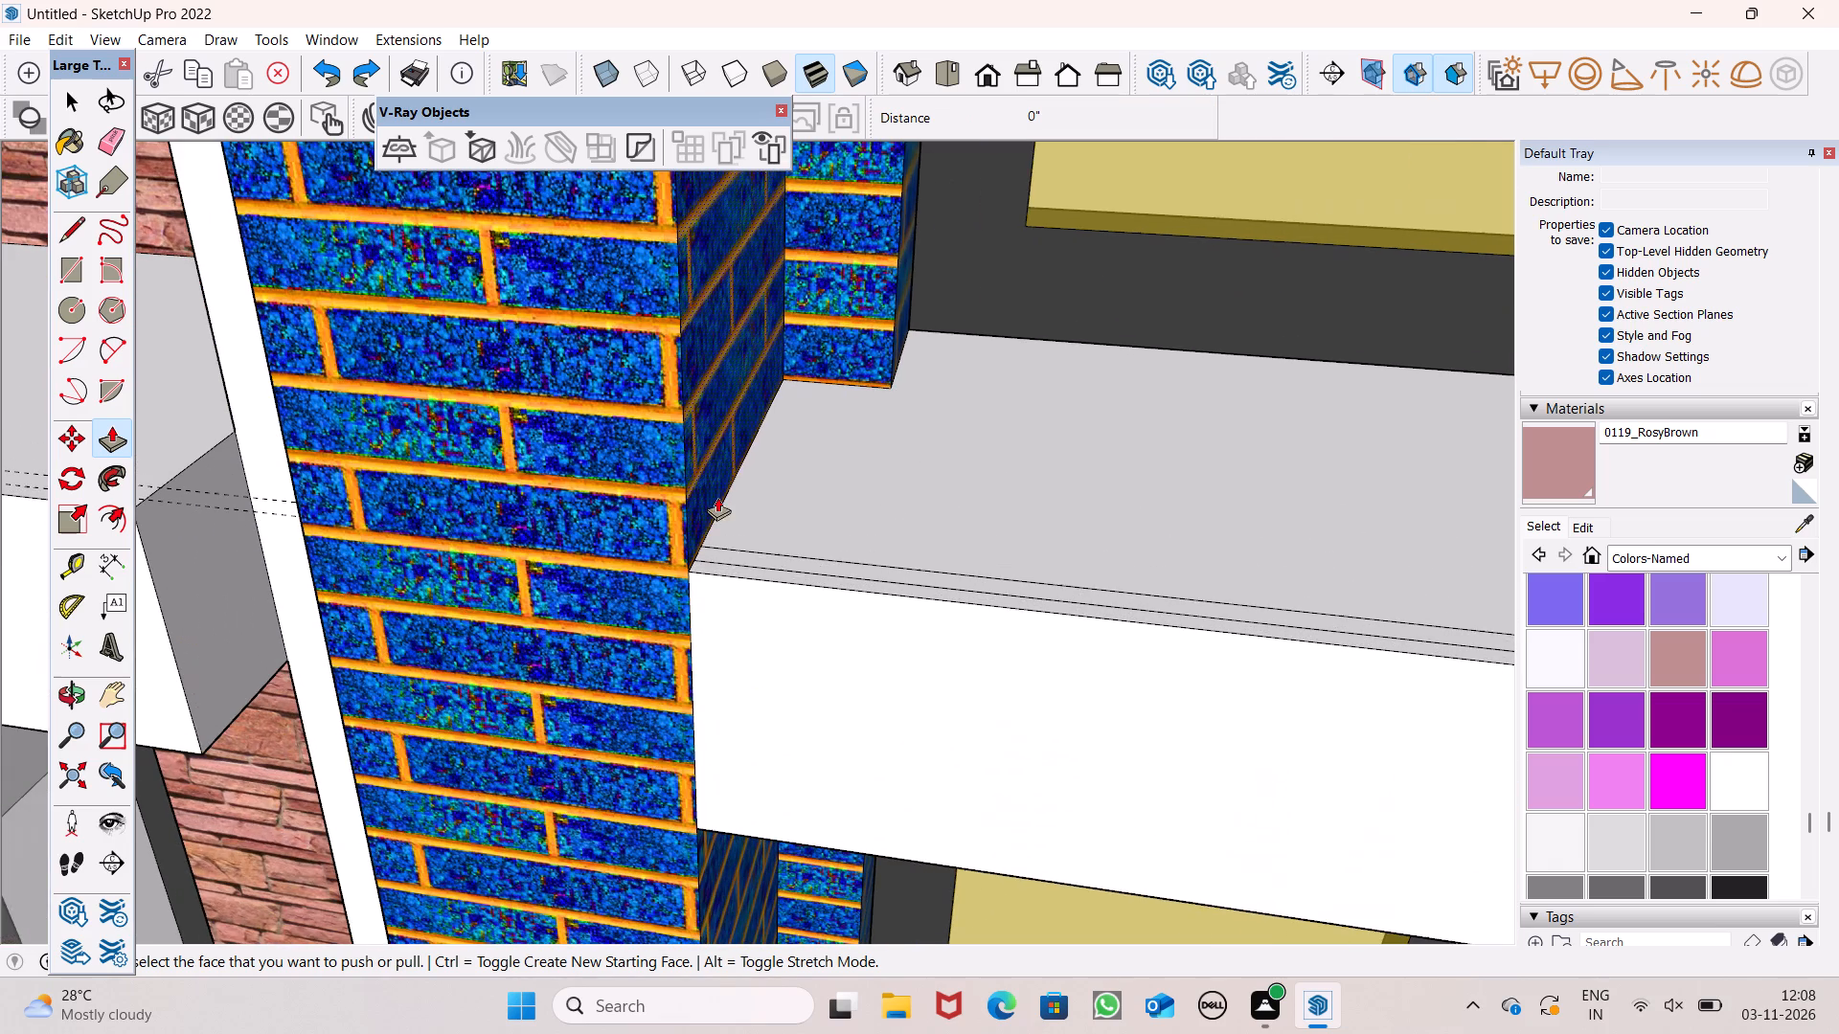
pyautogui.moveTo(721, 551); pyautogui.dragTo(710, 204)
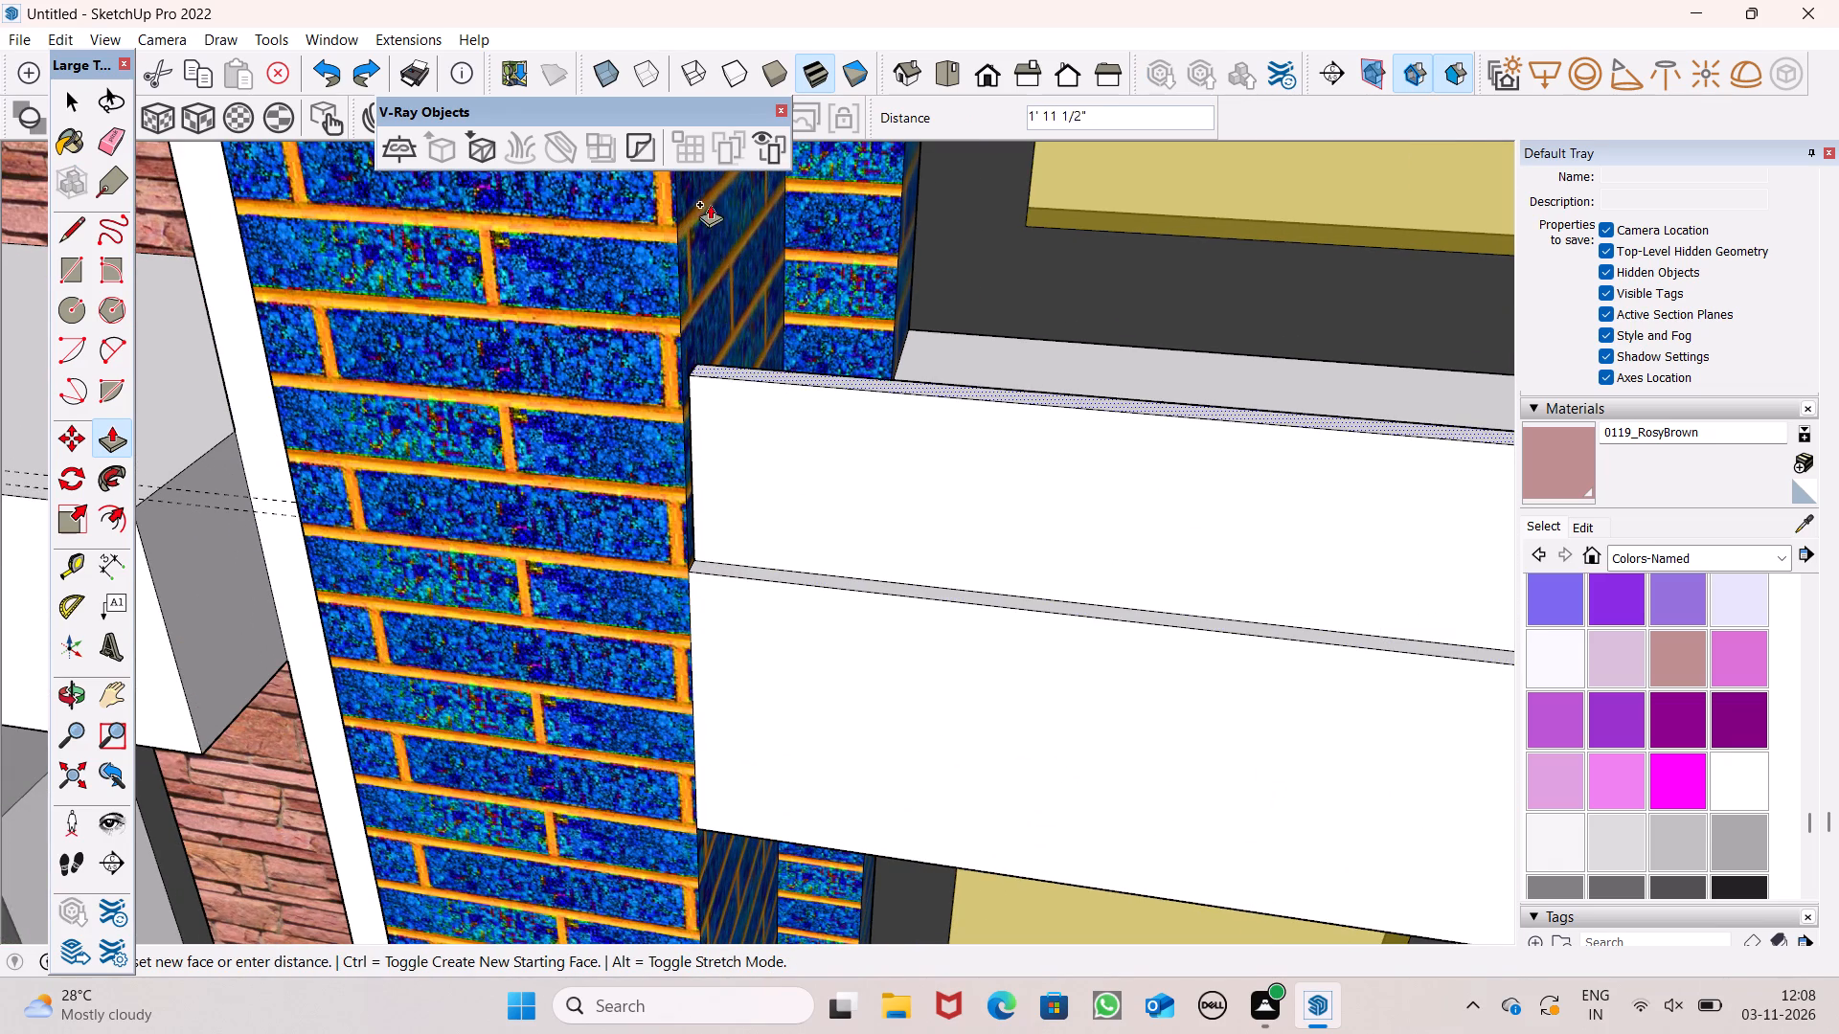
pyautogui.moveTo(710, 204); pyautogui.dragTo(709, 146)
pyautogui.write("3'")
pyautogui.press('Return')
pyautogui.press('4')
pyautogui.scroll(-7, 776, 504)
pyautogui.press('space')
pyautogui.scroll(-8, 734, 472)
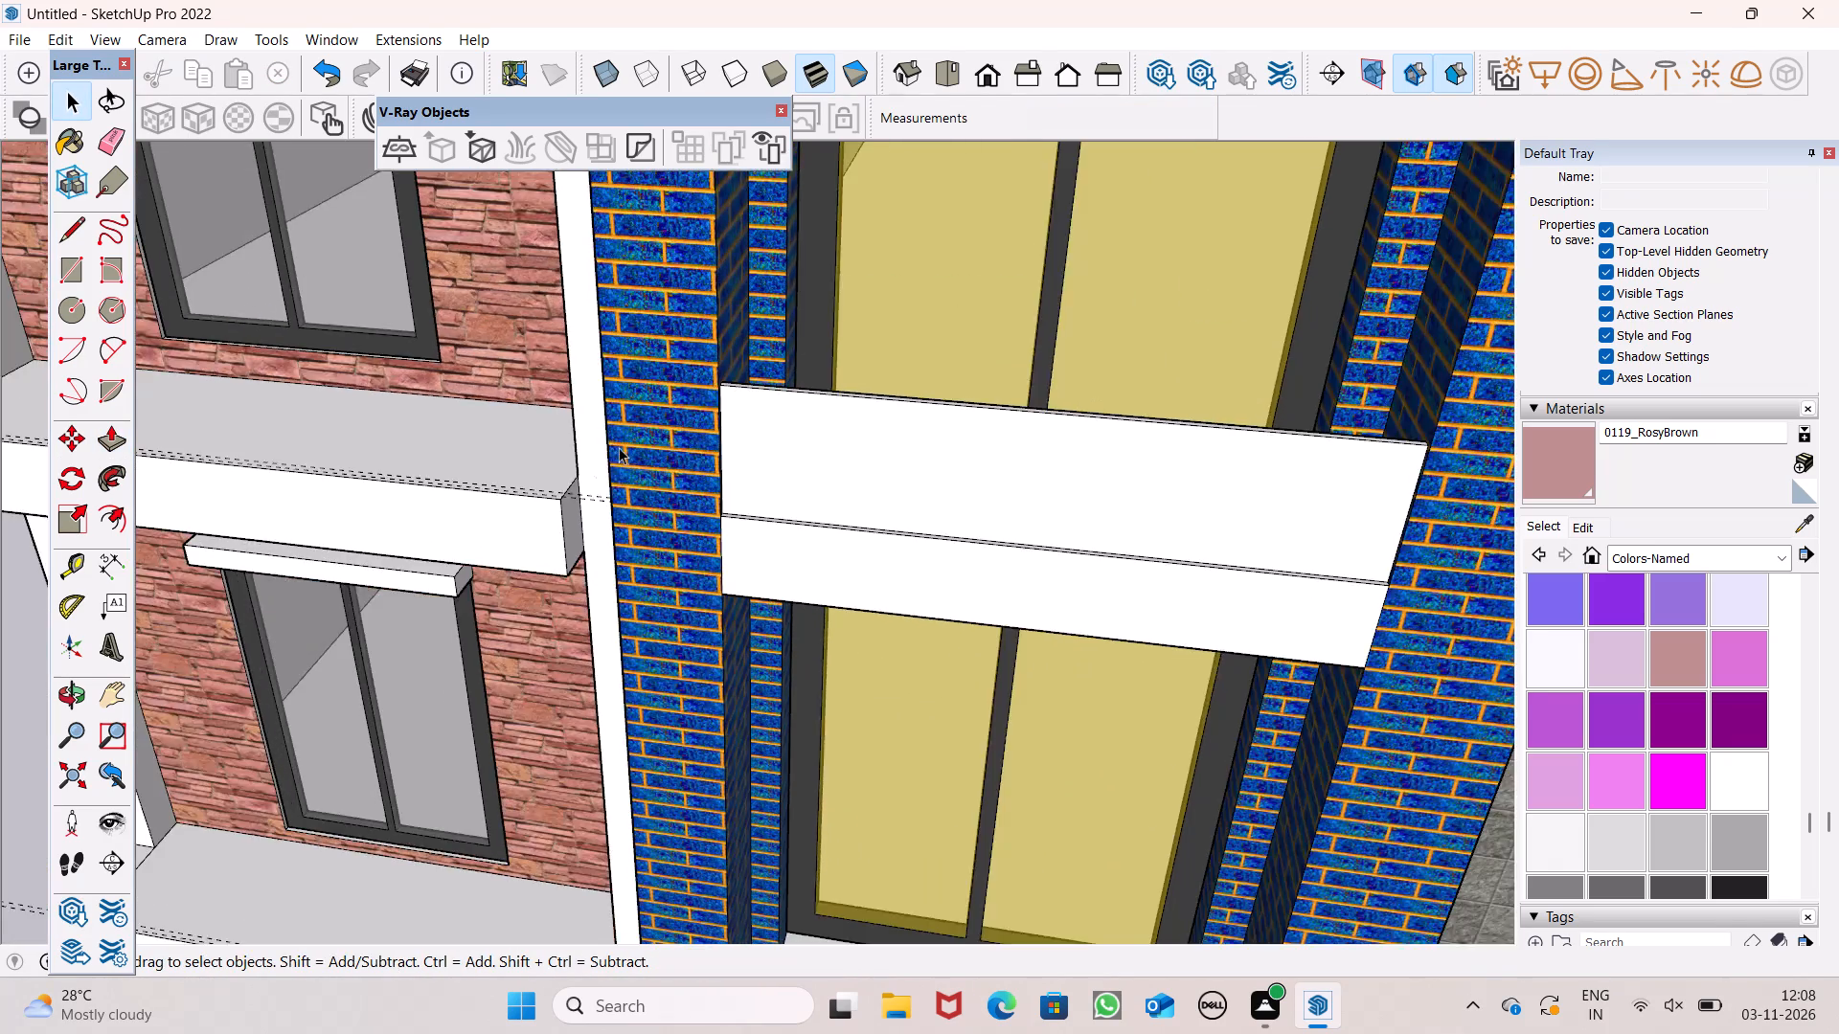
# Start measuring the height of the parapet on the left blue bay's top window slab.
pyautogui.scroll(-6, 587, 413)
pyautogui.moveTo(772, 515); pyautogui.dragTo(813, 476, button='middle')
pyautogui.scroll(-2, 813, 469)
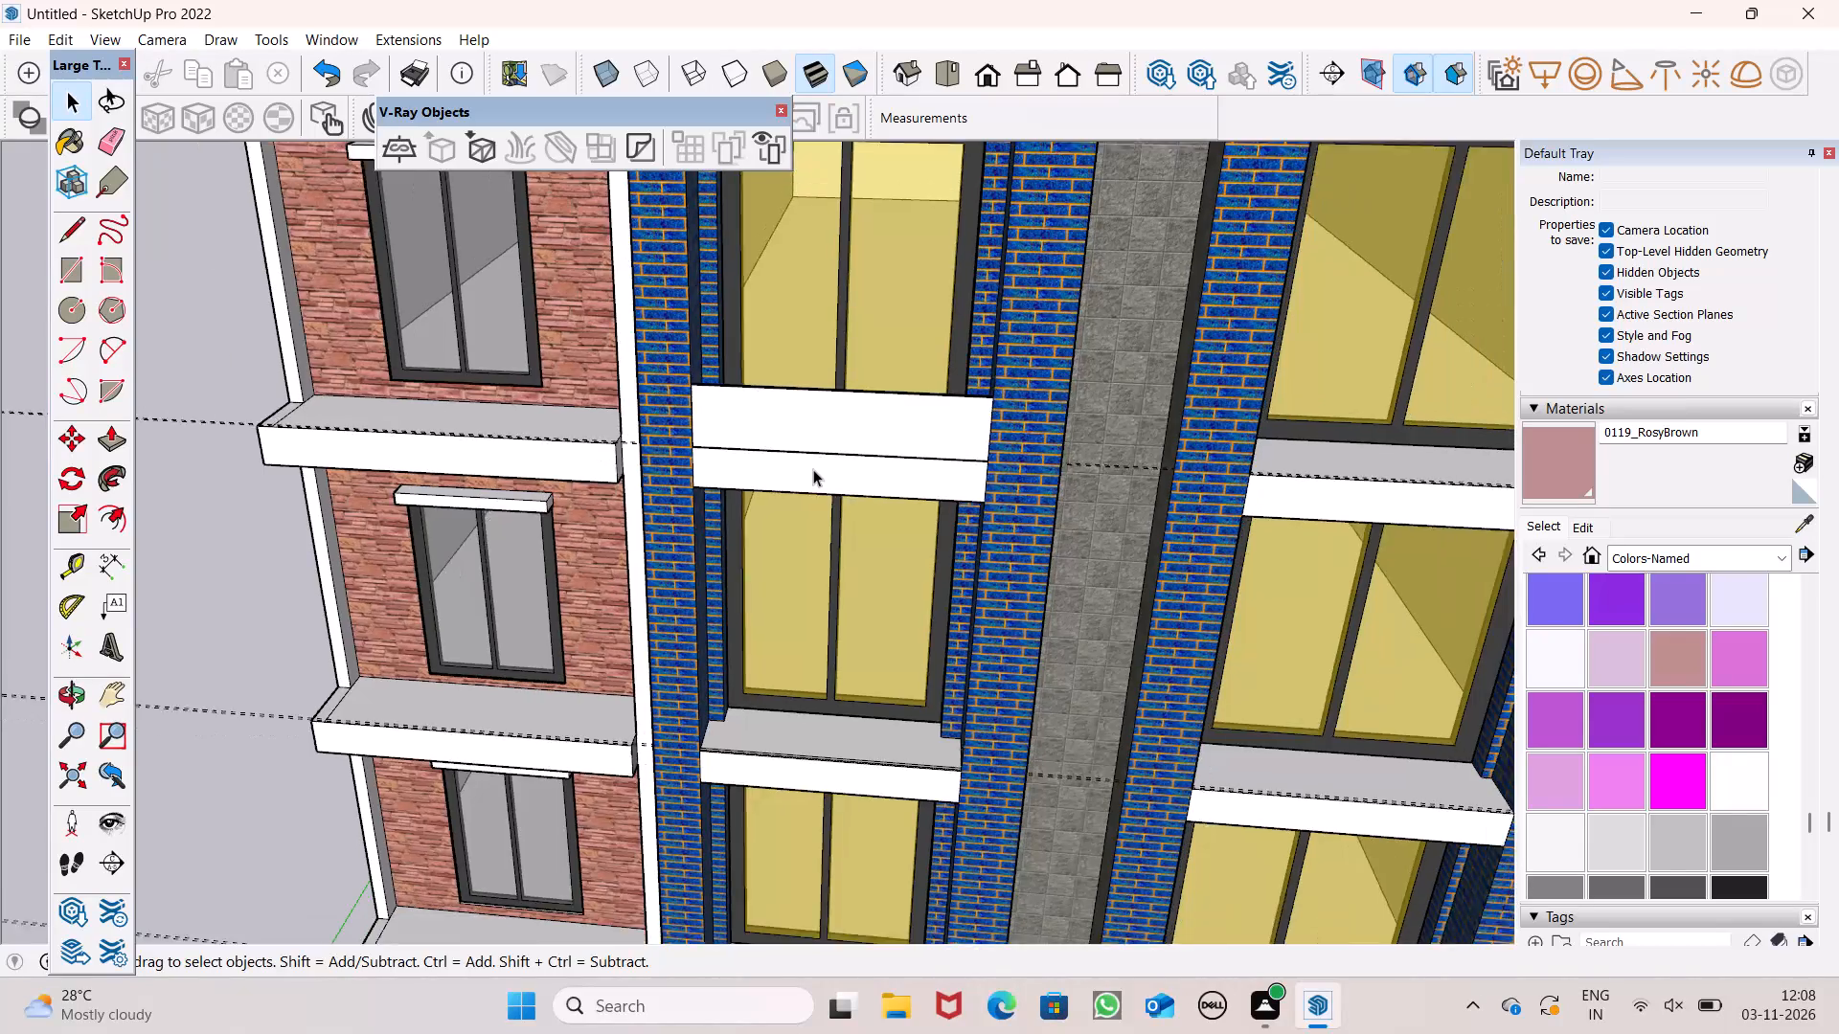
pyautogui.moveTo(991, 501); pyautogui.dragTo(1009, 504, button='middle')
pyautogui.scroll(1, 1009, 459)
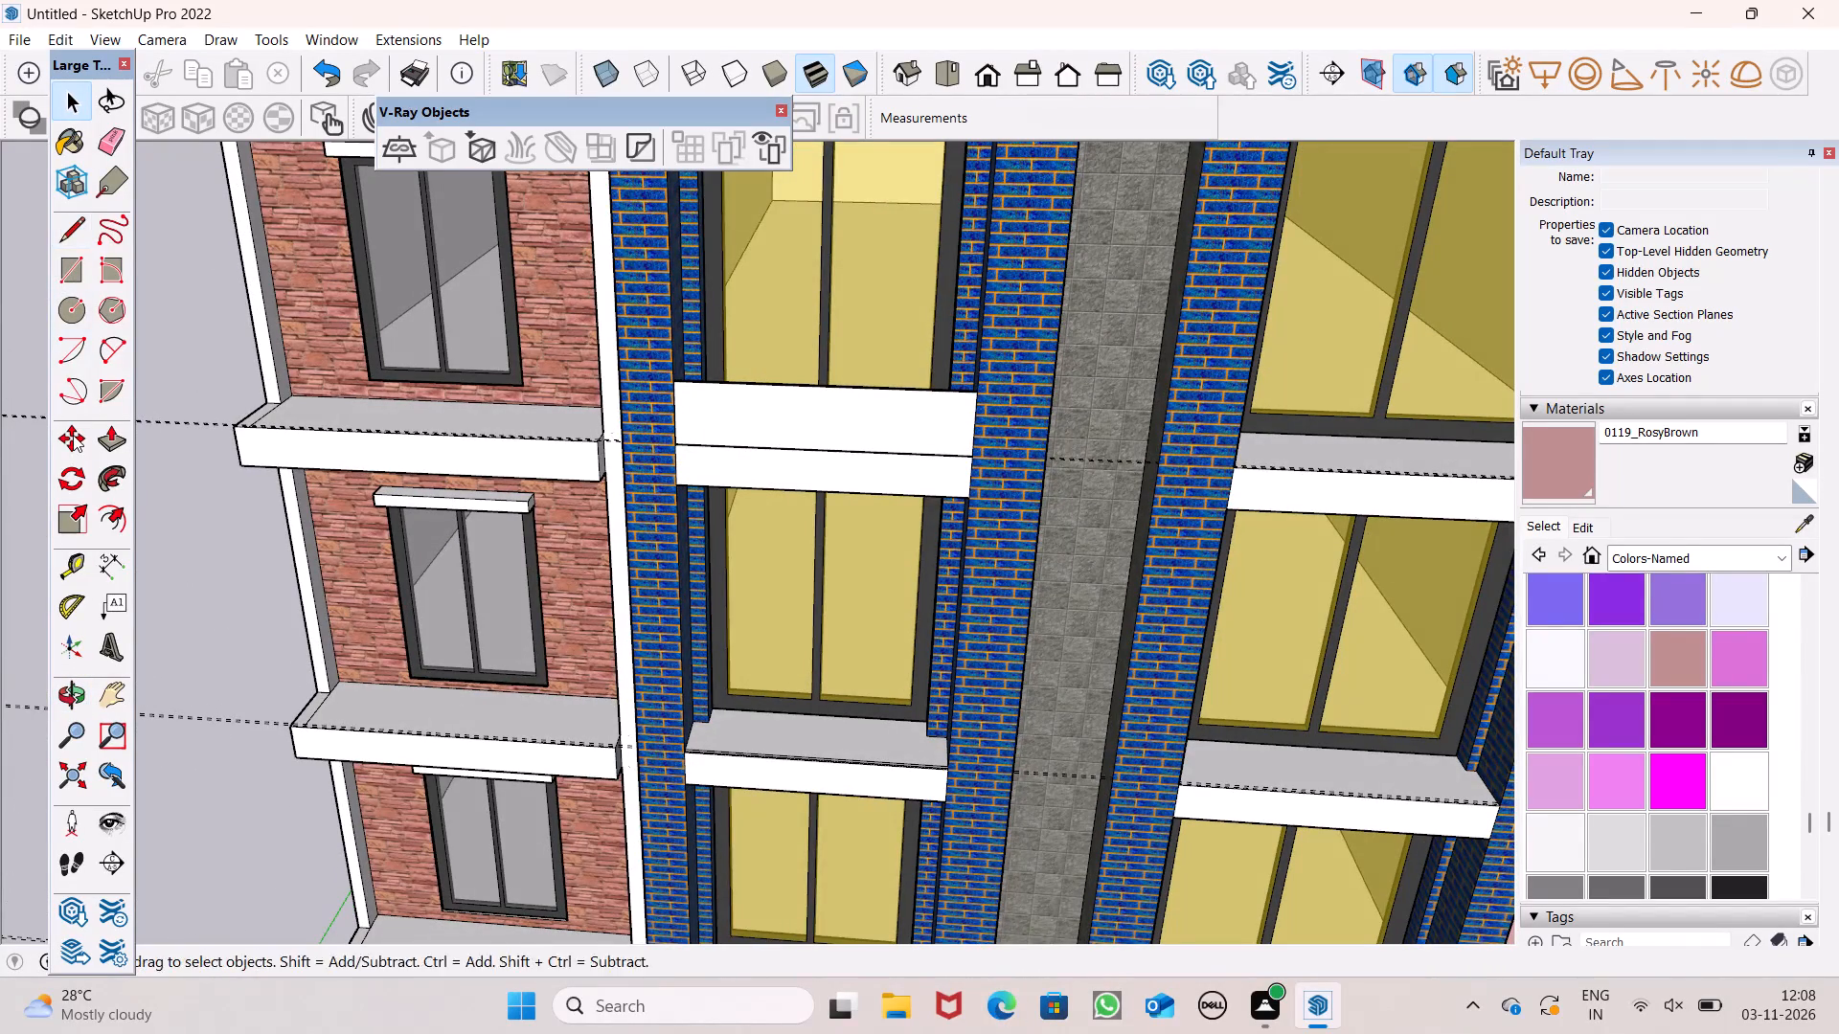
pyautogui.click(106, 560)
pyautogui.scroll(6, 467, 448)
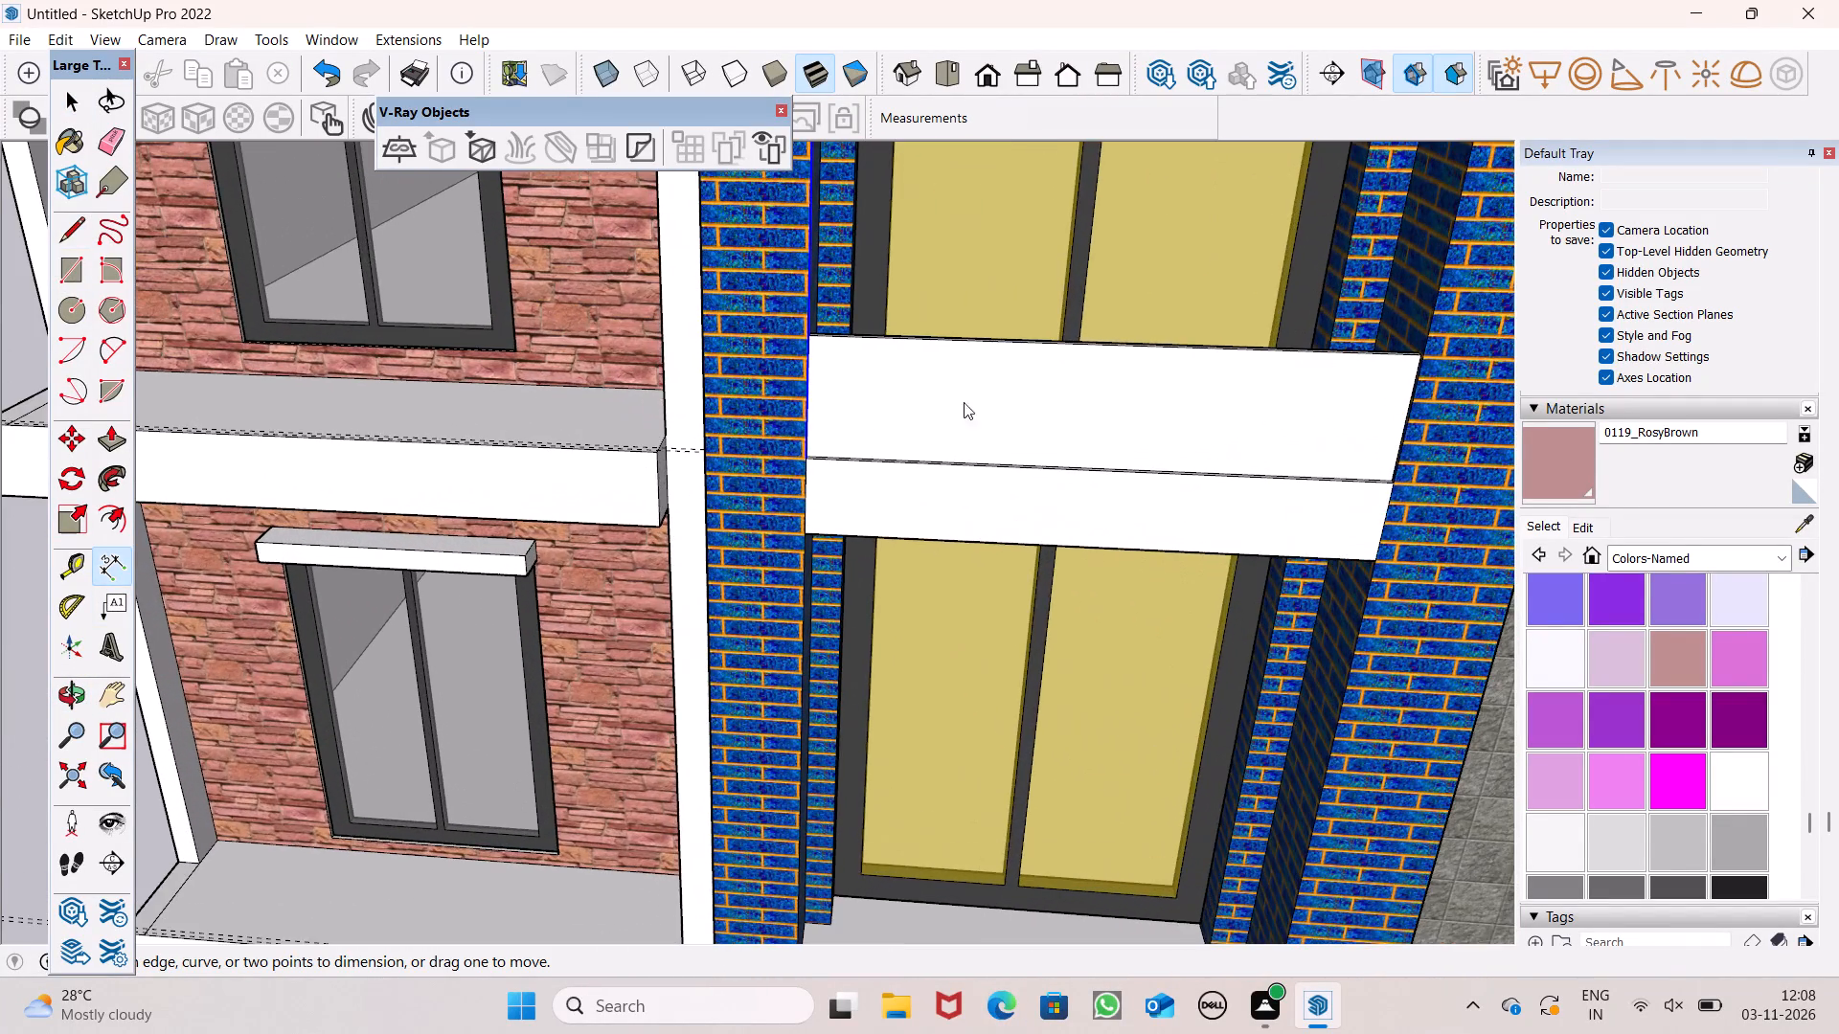
pyautogui.moveTo(1032, 432); pyautogui.dragTo(814, 484, button='middle')
pyautogui.scroll(7, 667, 473)
pyautogui.scroll(6, 727, 288)
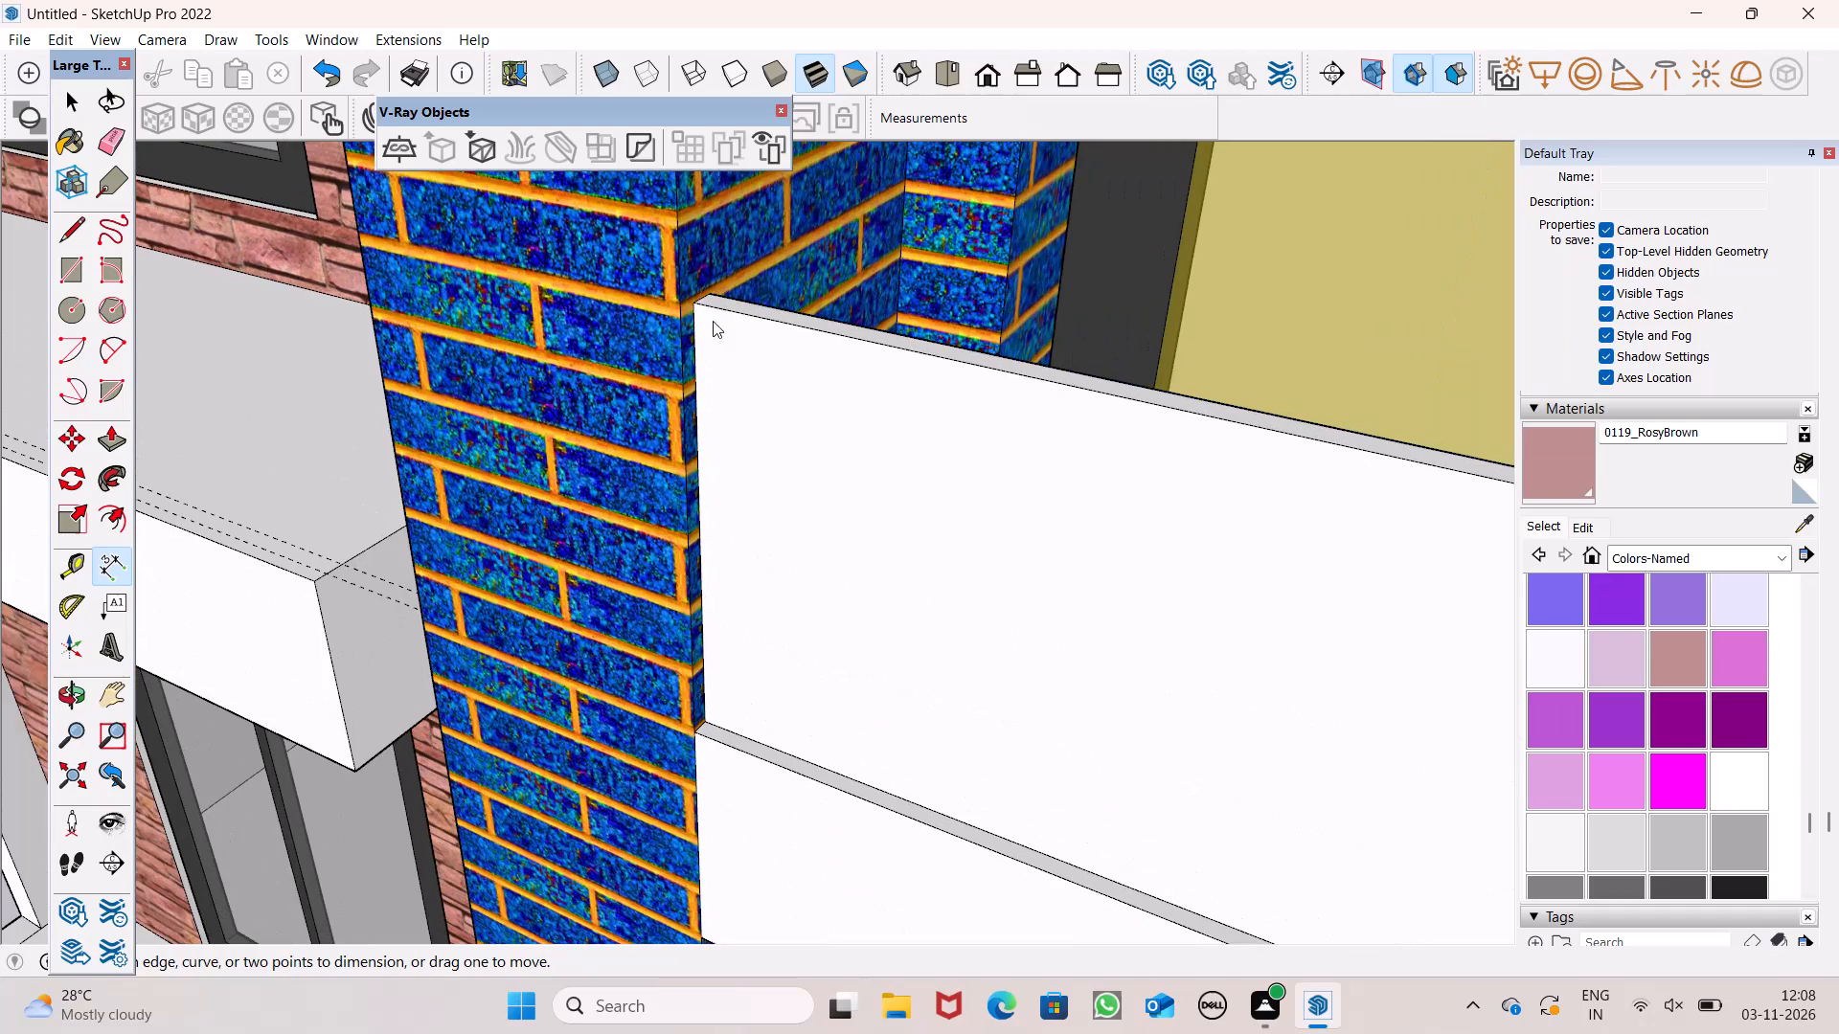
pyautogui.click(703, 307)
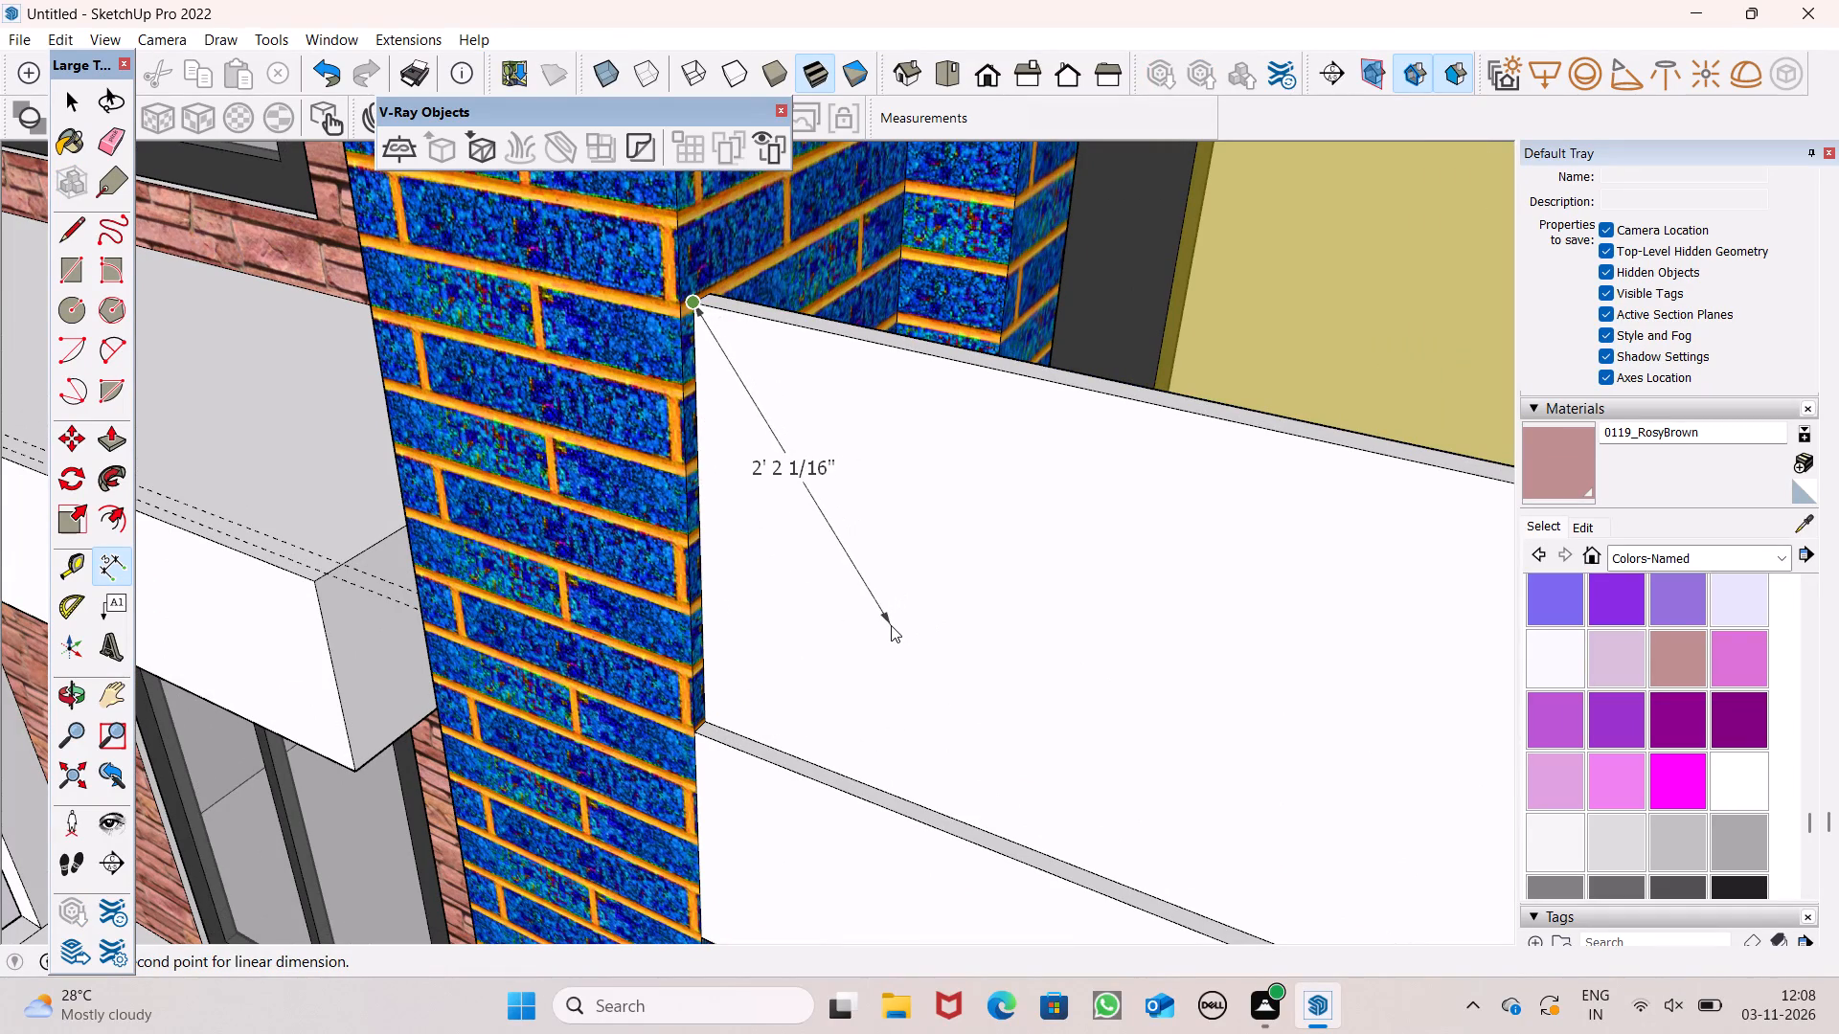
pyautogui.press('space')
# Examine the top parapet's proportions against the surrounding windows and facade from several angles.
pyautogui.scroll(-7, 662, 596)
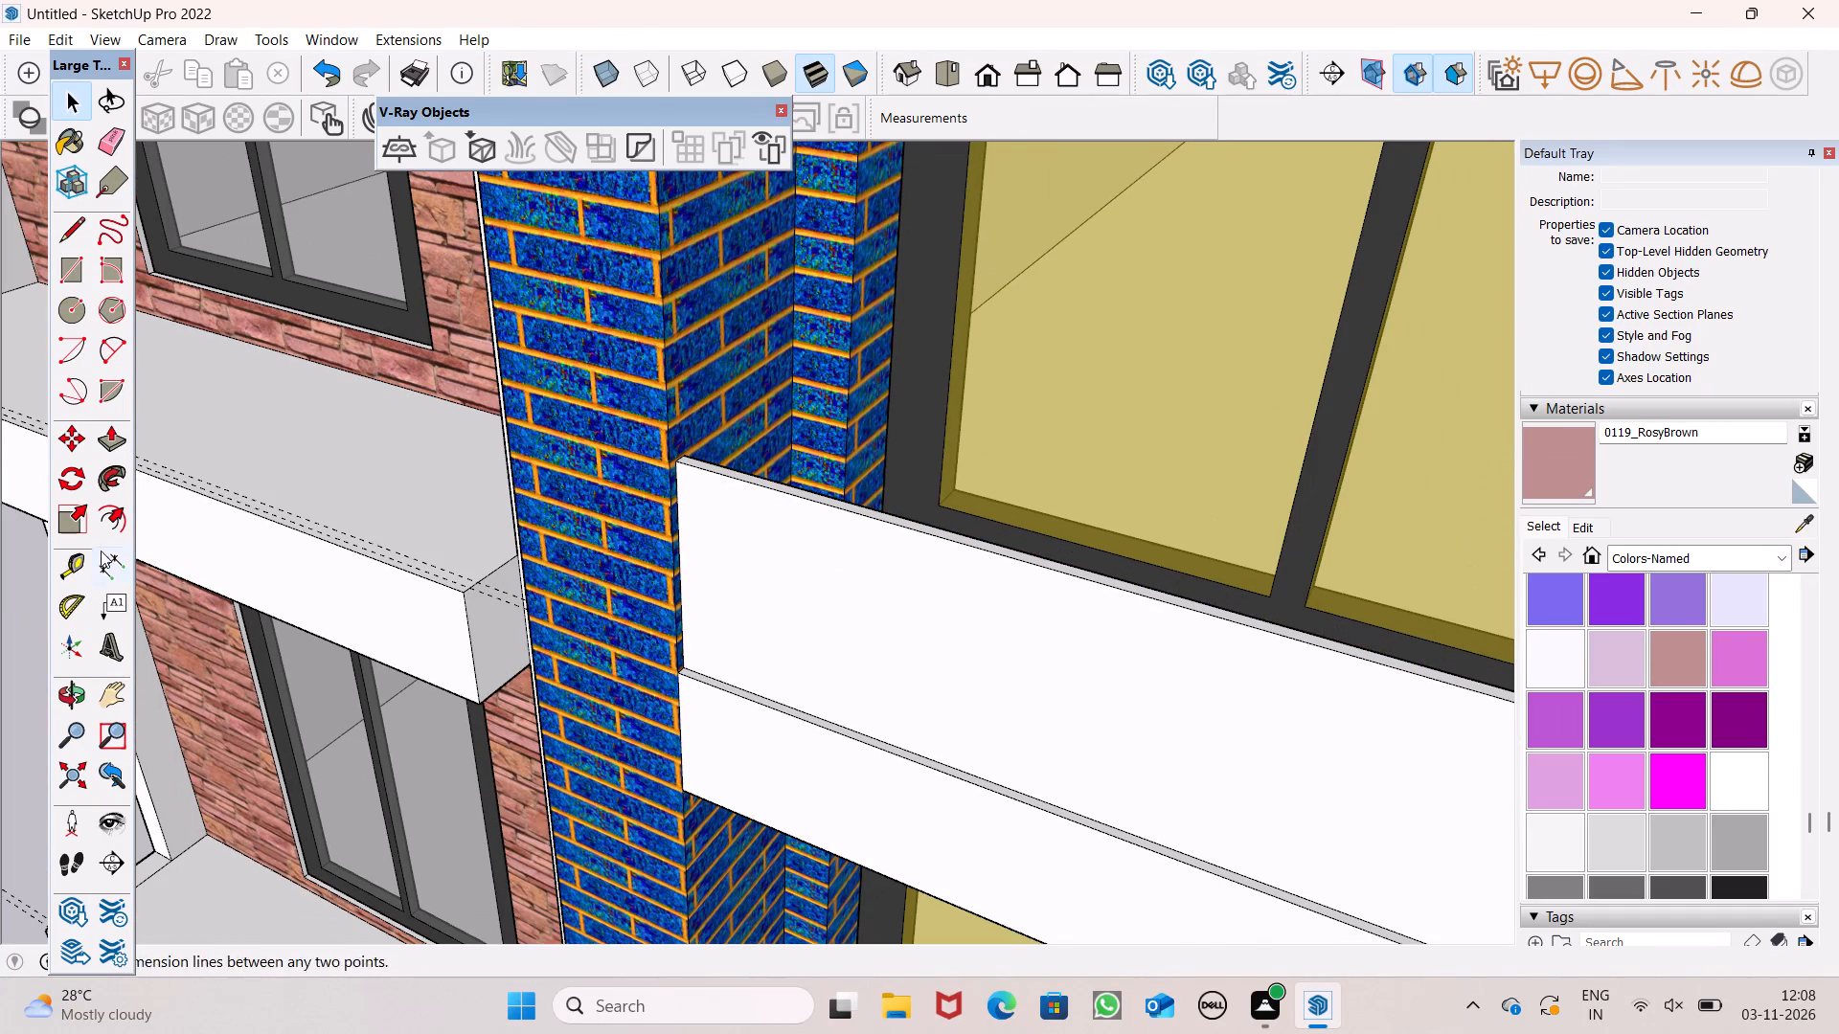
pyautogui.scroll(-12, 719, 494)
pyautogui.moveTo(749, 553); pyautogui.dragTo(1083, 349, button='middle')
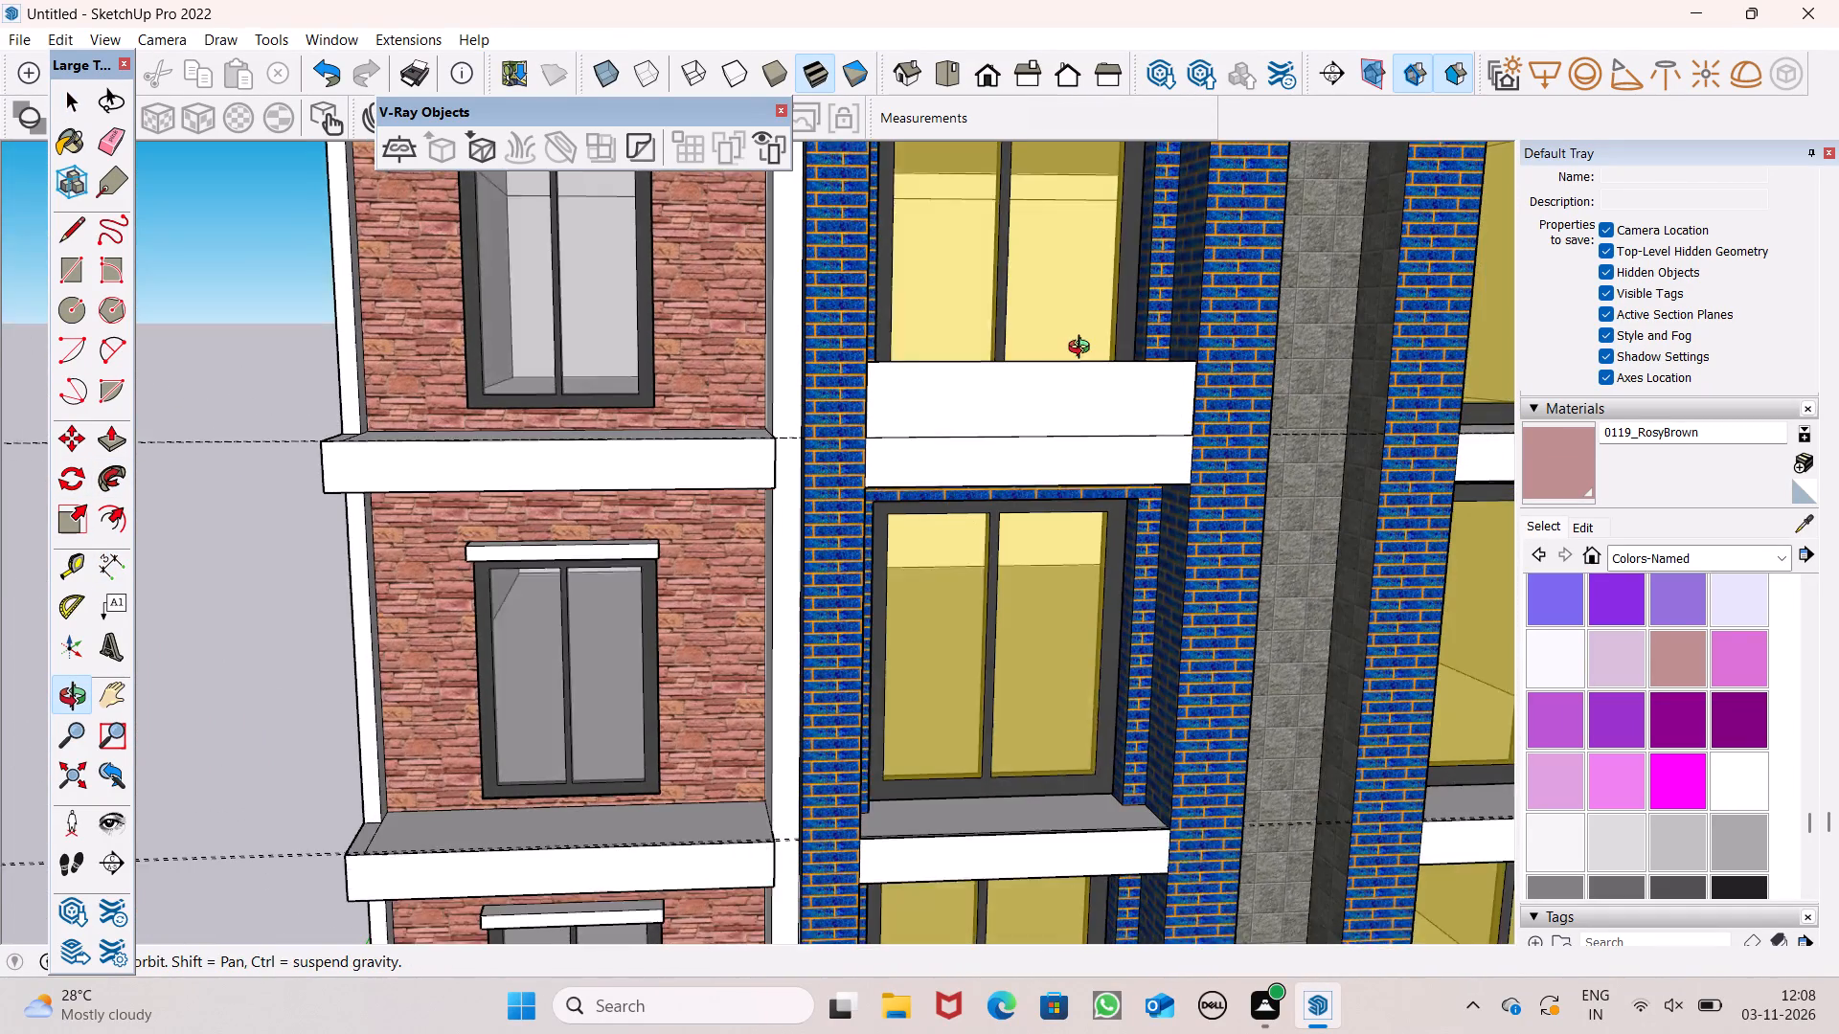
pyautogui.moveTo(1083, 349); pyautogui.dragTo(1083, 348, button='middle')
pyautogui.scroll(-6, 945, 406)
pyautogui.moveTo(1064, 470); pyautogui.dragTo(772, 424, button='middle')
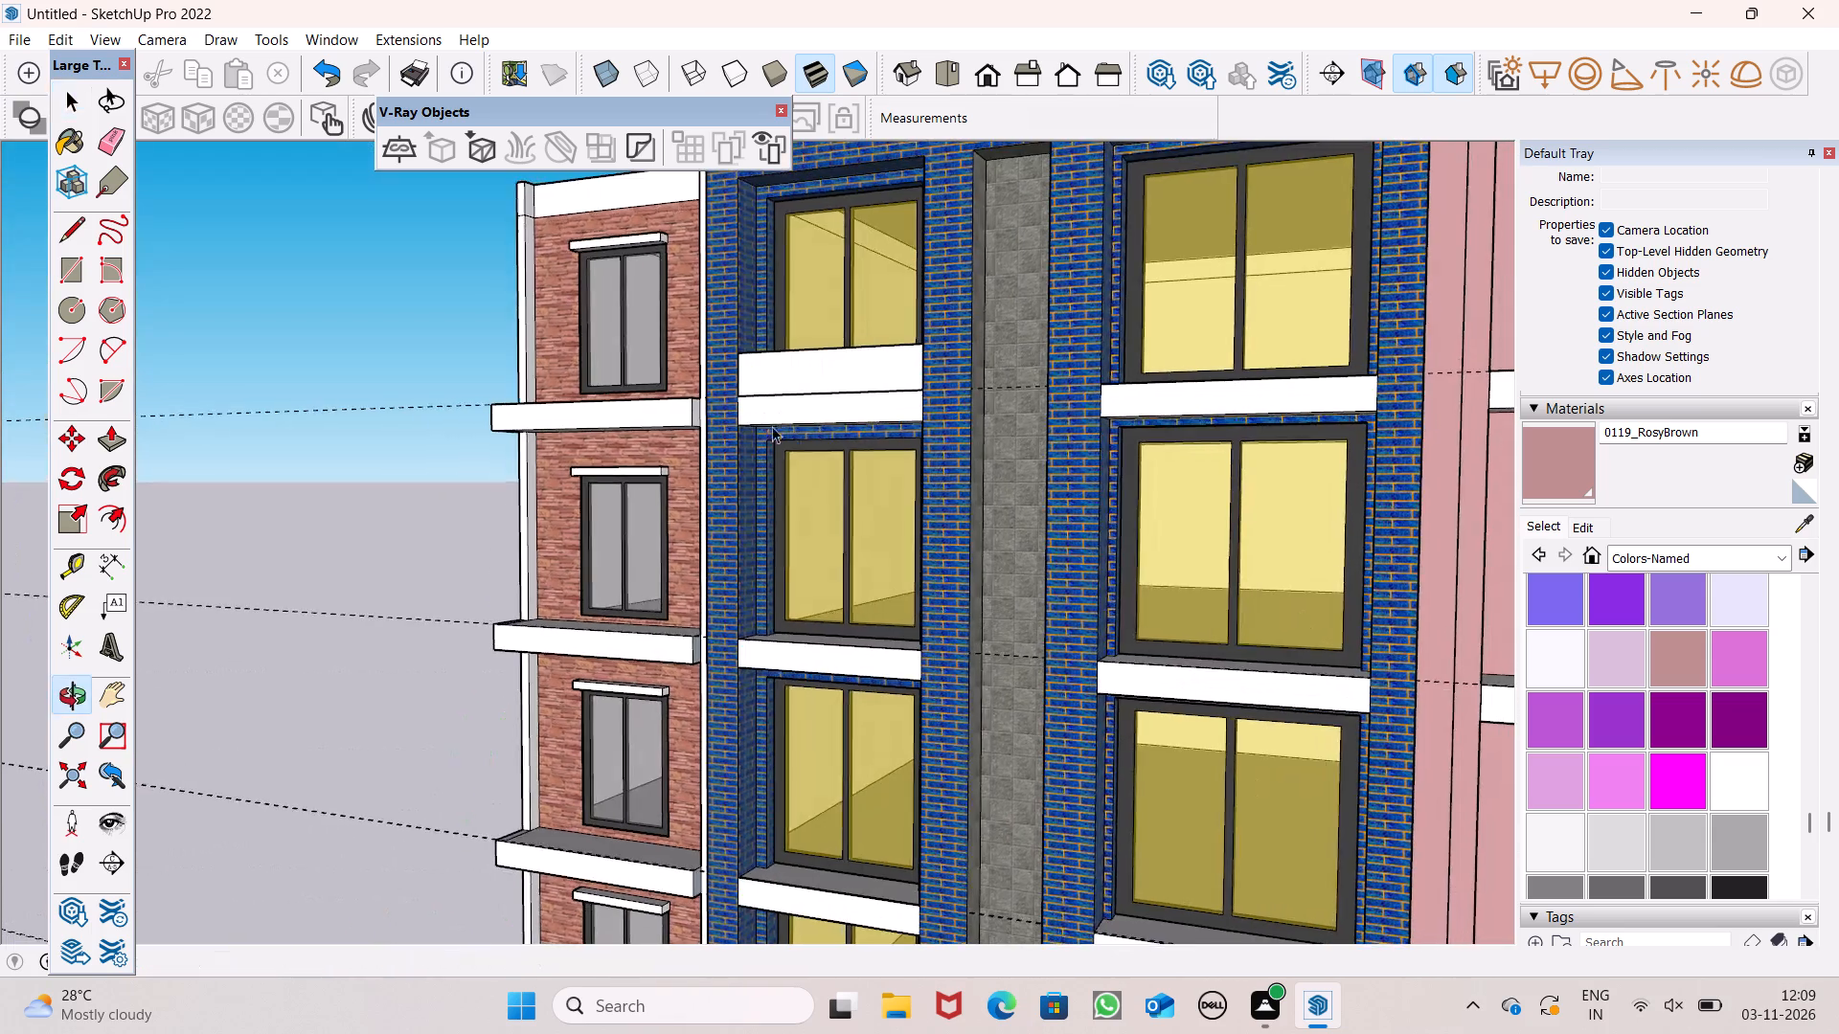
pyautogui.scroll(-2, 920, 455)
pyautogui.moveTo(924, 455); pyautogui.dragTo(932, 559, button='middle')
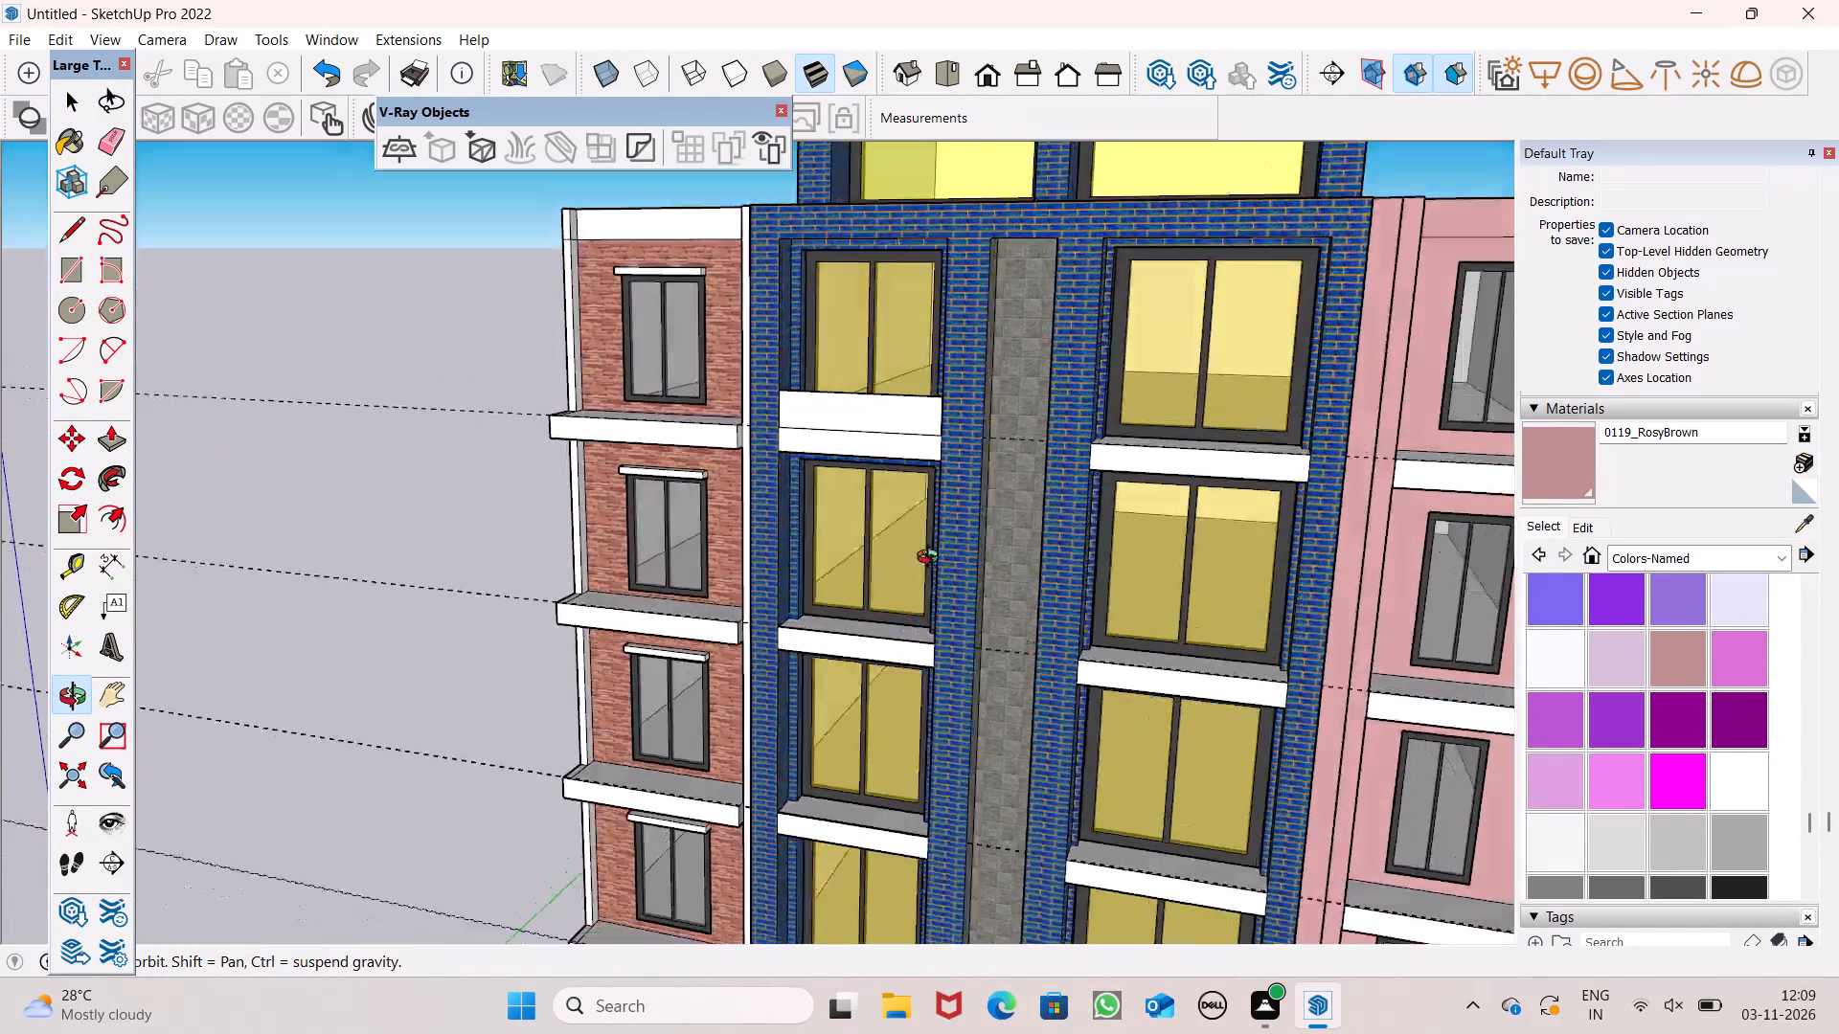
pyautogui.moveTo(932, 559); pyautogui.dragTo(983, 621, button='middle')
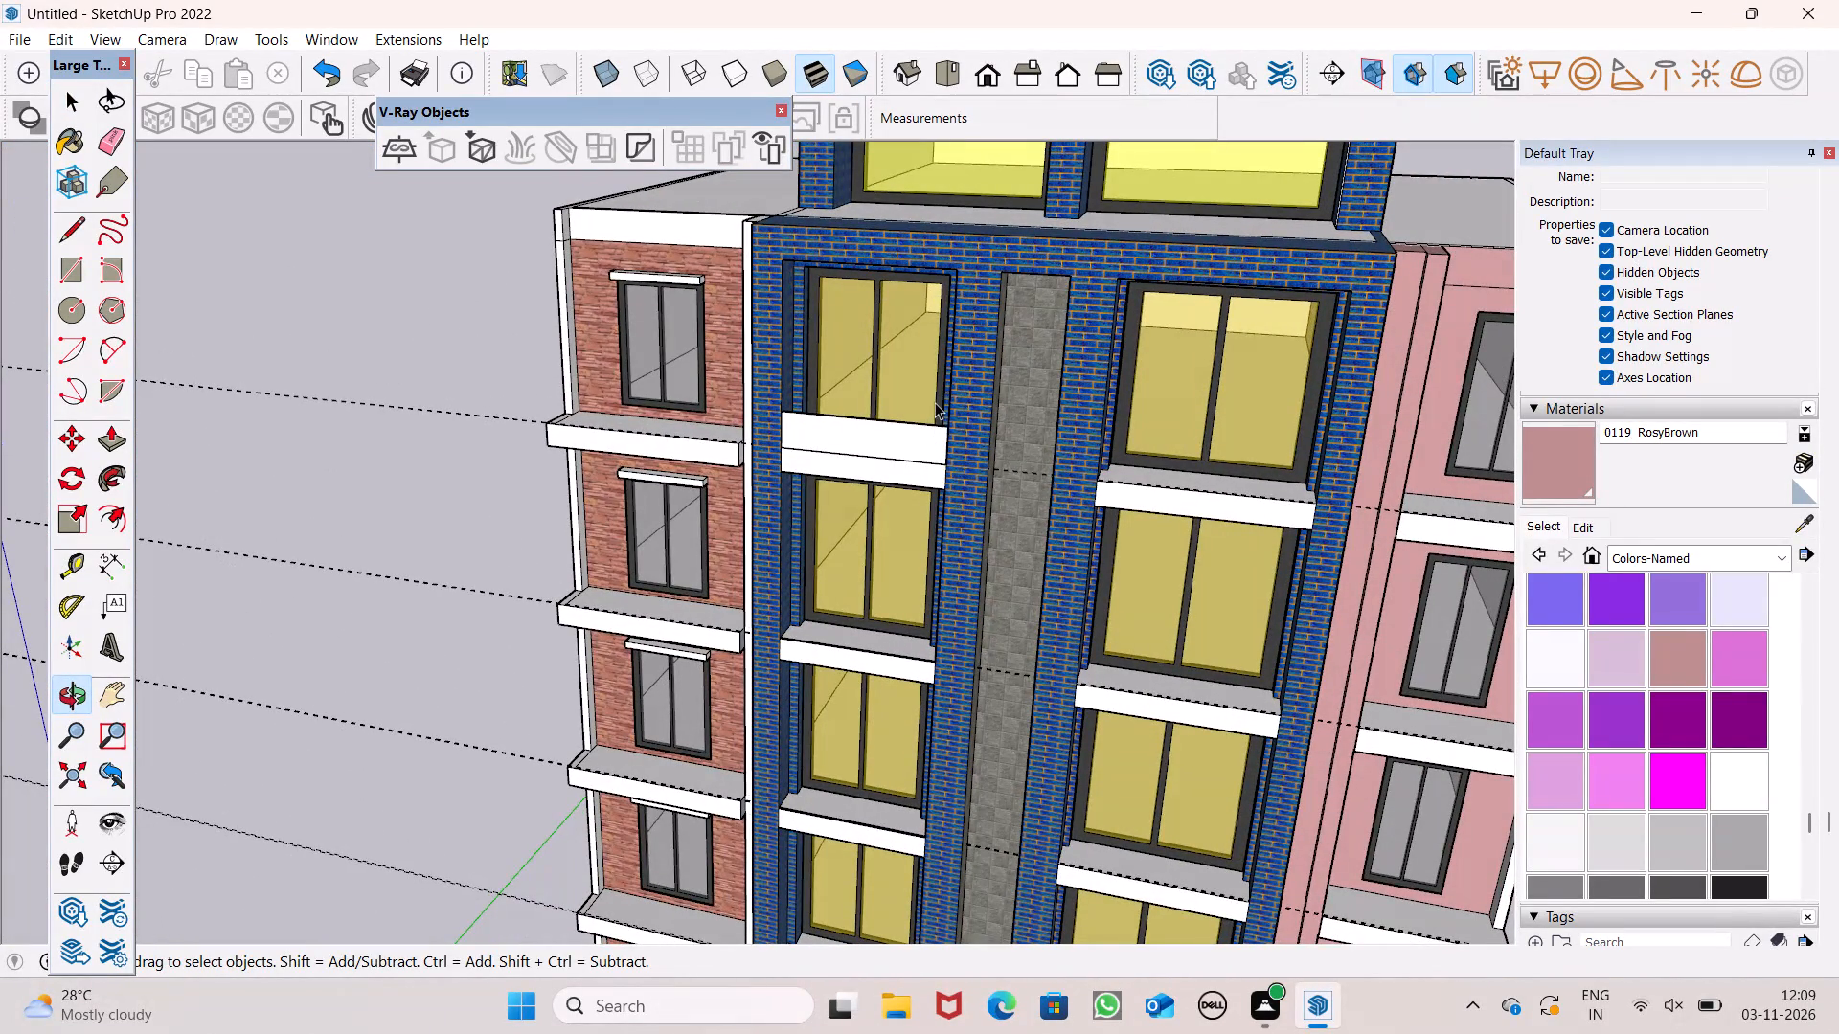
pyautogui.moveTo(916, 414); pyautogui.dragTo(879, 461, button='middle')
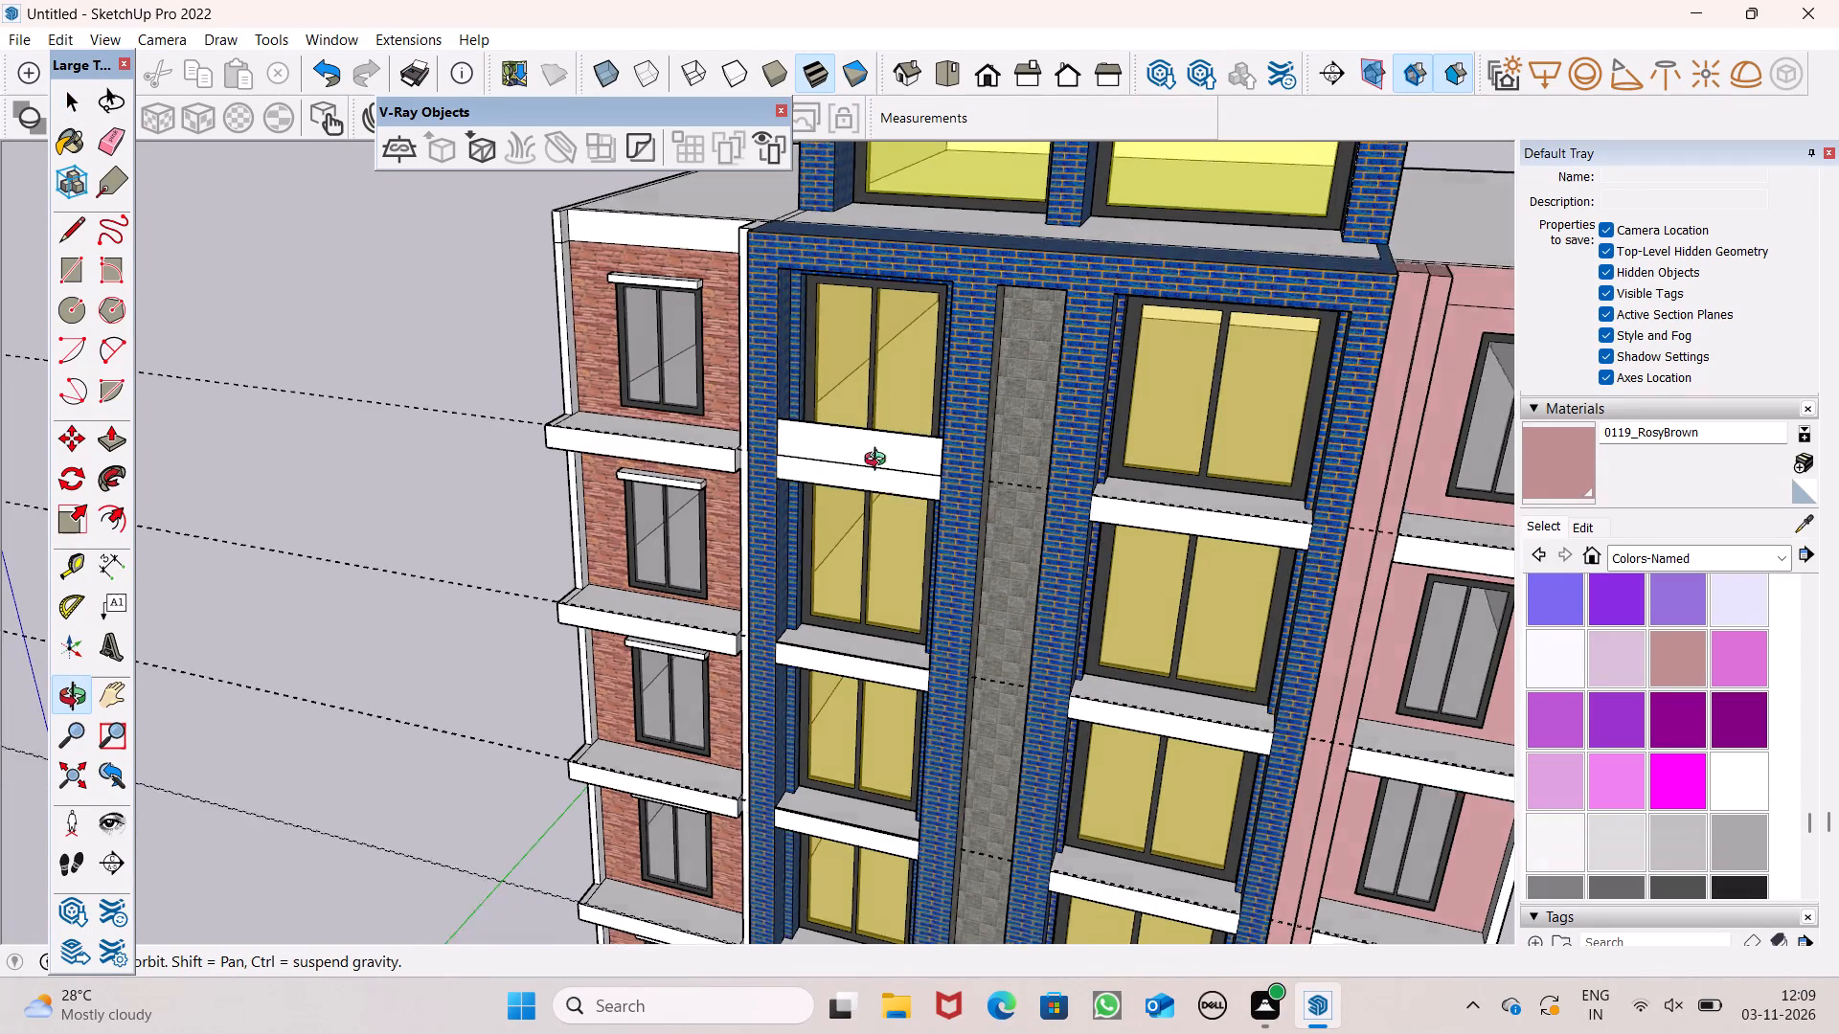
pyautogui.moveTo(879, 461); pyautogui.dragTo(835, 514, button='middle')
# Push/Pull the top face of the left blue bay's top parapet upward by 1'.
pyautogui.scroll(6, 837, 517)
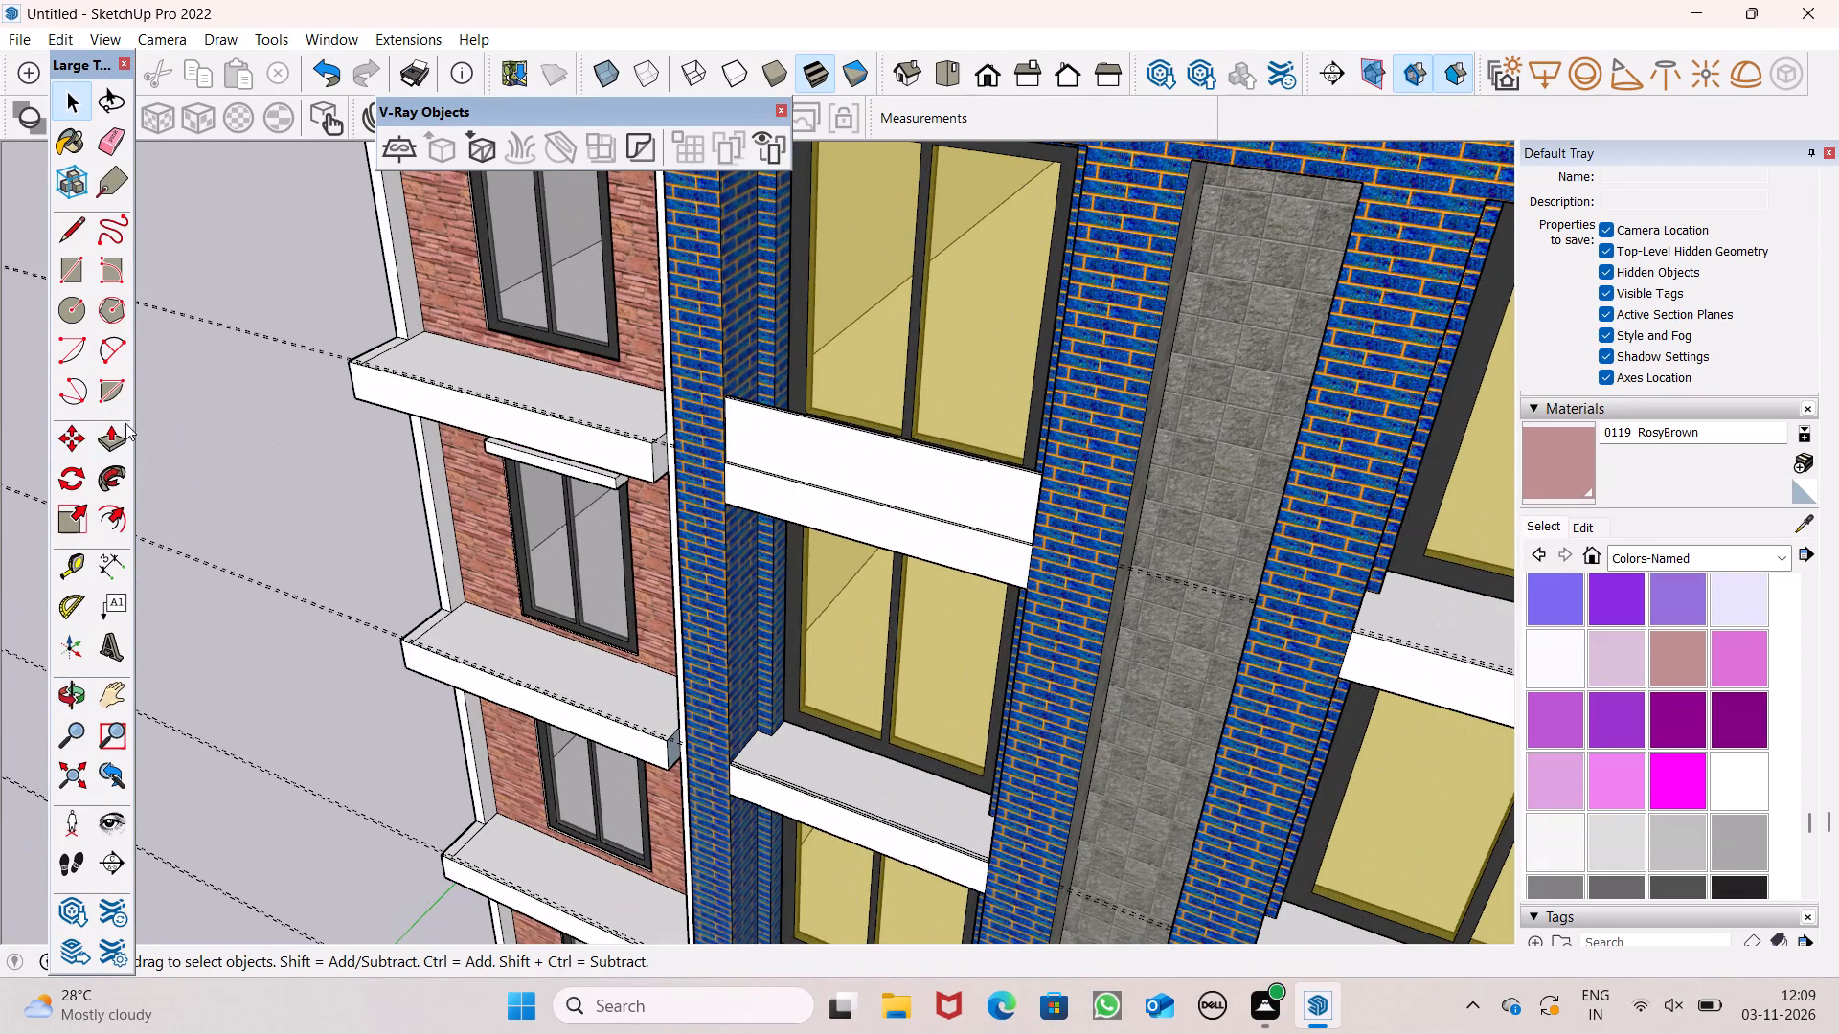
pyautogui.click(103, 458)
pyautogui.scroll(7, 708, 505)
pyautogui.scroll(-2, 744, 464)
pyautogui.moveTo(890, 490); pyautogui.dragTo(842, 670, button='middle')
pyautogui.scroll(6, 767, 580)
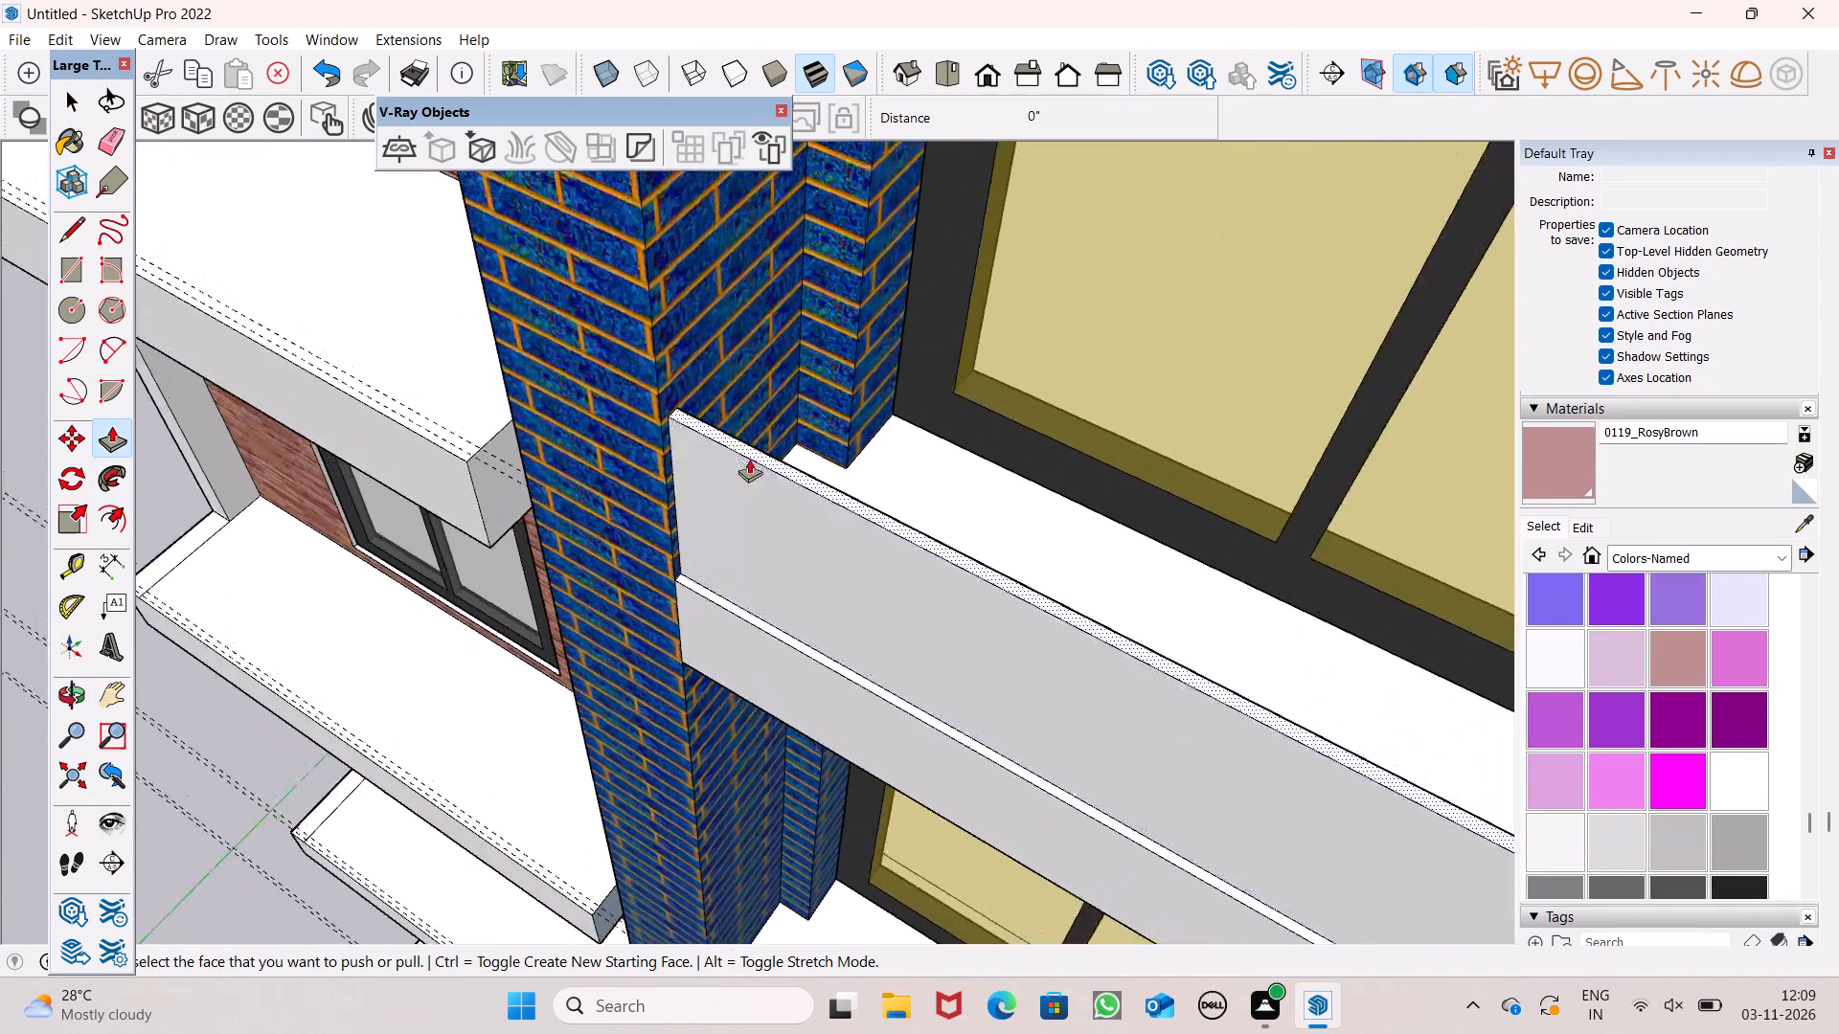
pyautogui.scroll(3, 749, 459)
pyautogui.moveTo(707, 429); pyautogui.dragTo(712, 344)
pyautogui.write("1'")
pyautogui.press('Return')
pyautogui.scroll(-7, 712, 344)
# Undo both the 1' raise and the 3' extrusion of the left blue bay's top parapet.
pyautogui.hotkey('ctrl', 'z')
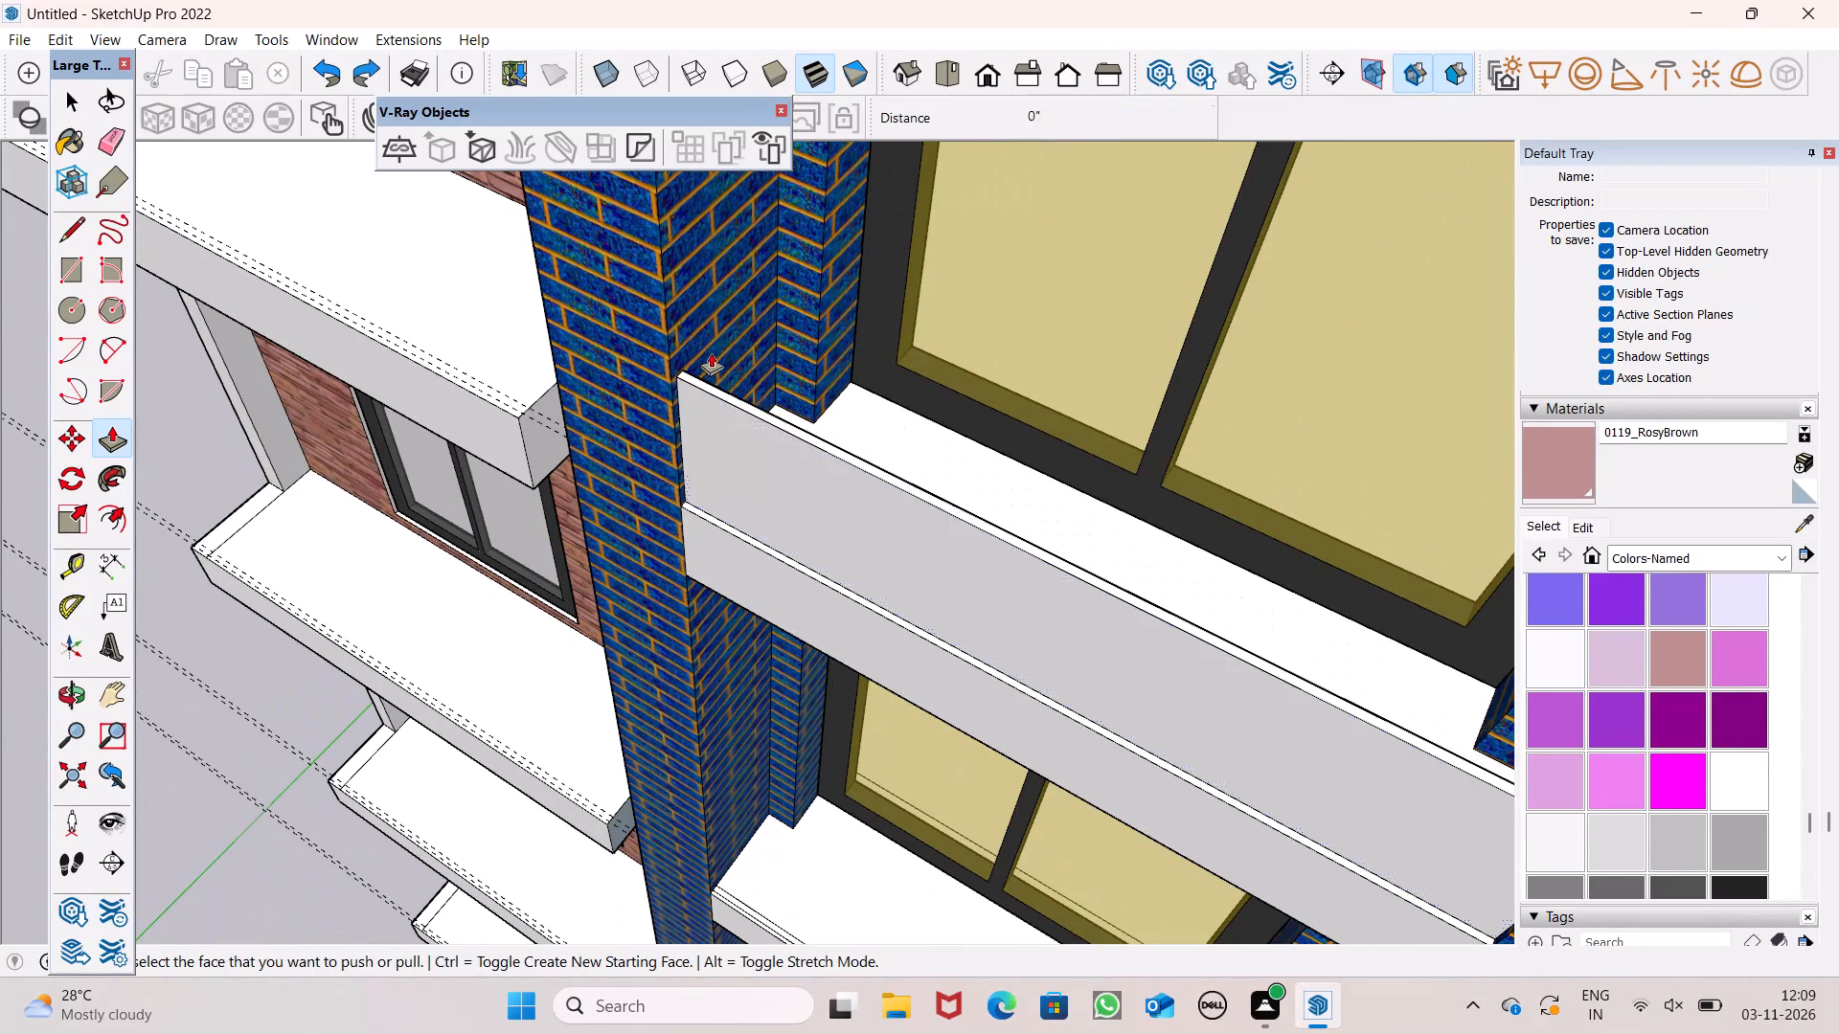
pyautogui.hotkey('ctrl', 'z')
# Push/Pull the narrow strip on the left blue bay's top window slab upward by 4' as a parapet.
pyautogui.moveTo(736, 521); pyautogui.dragTo(736, 371)
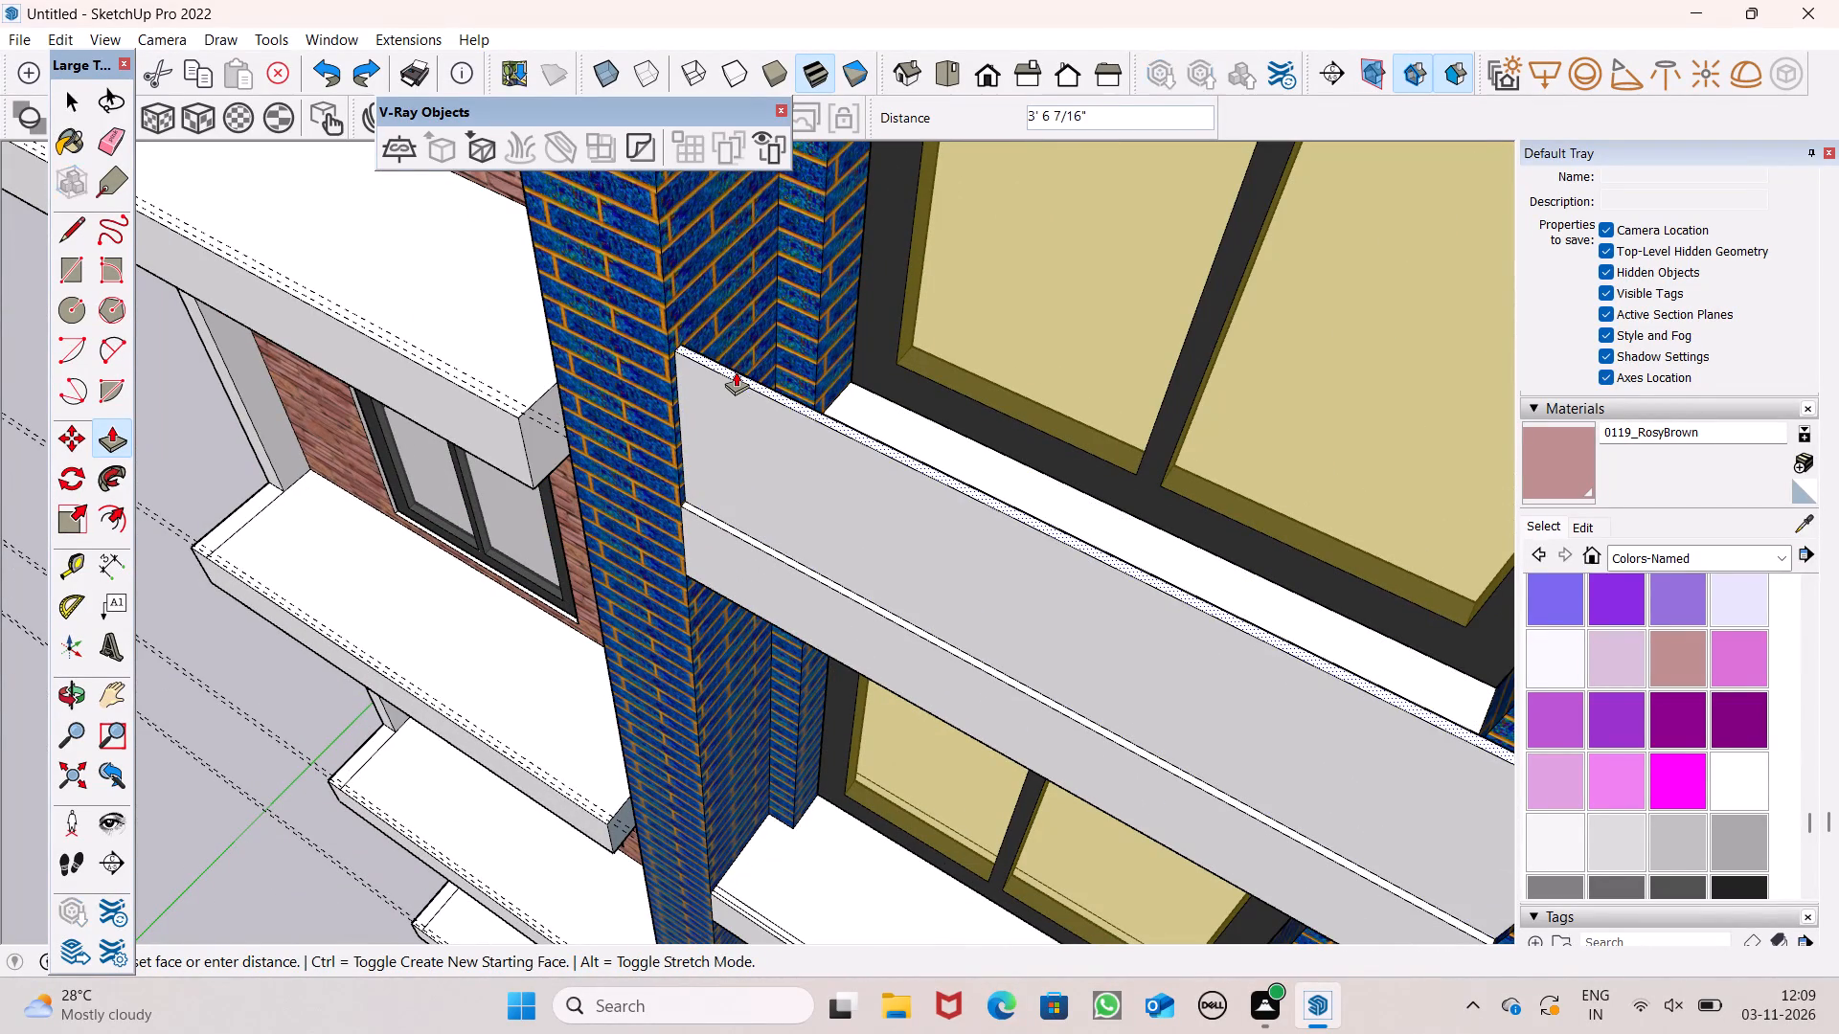
pyautogui.moveTo(736, 371); pyautogui.dragTo(736, 370)
pyautogui.write("4'")
pyautogui.press('Return')
pyautogui.scroll(-5, 736, 370)
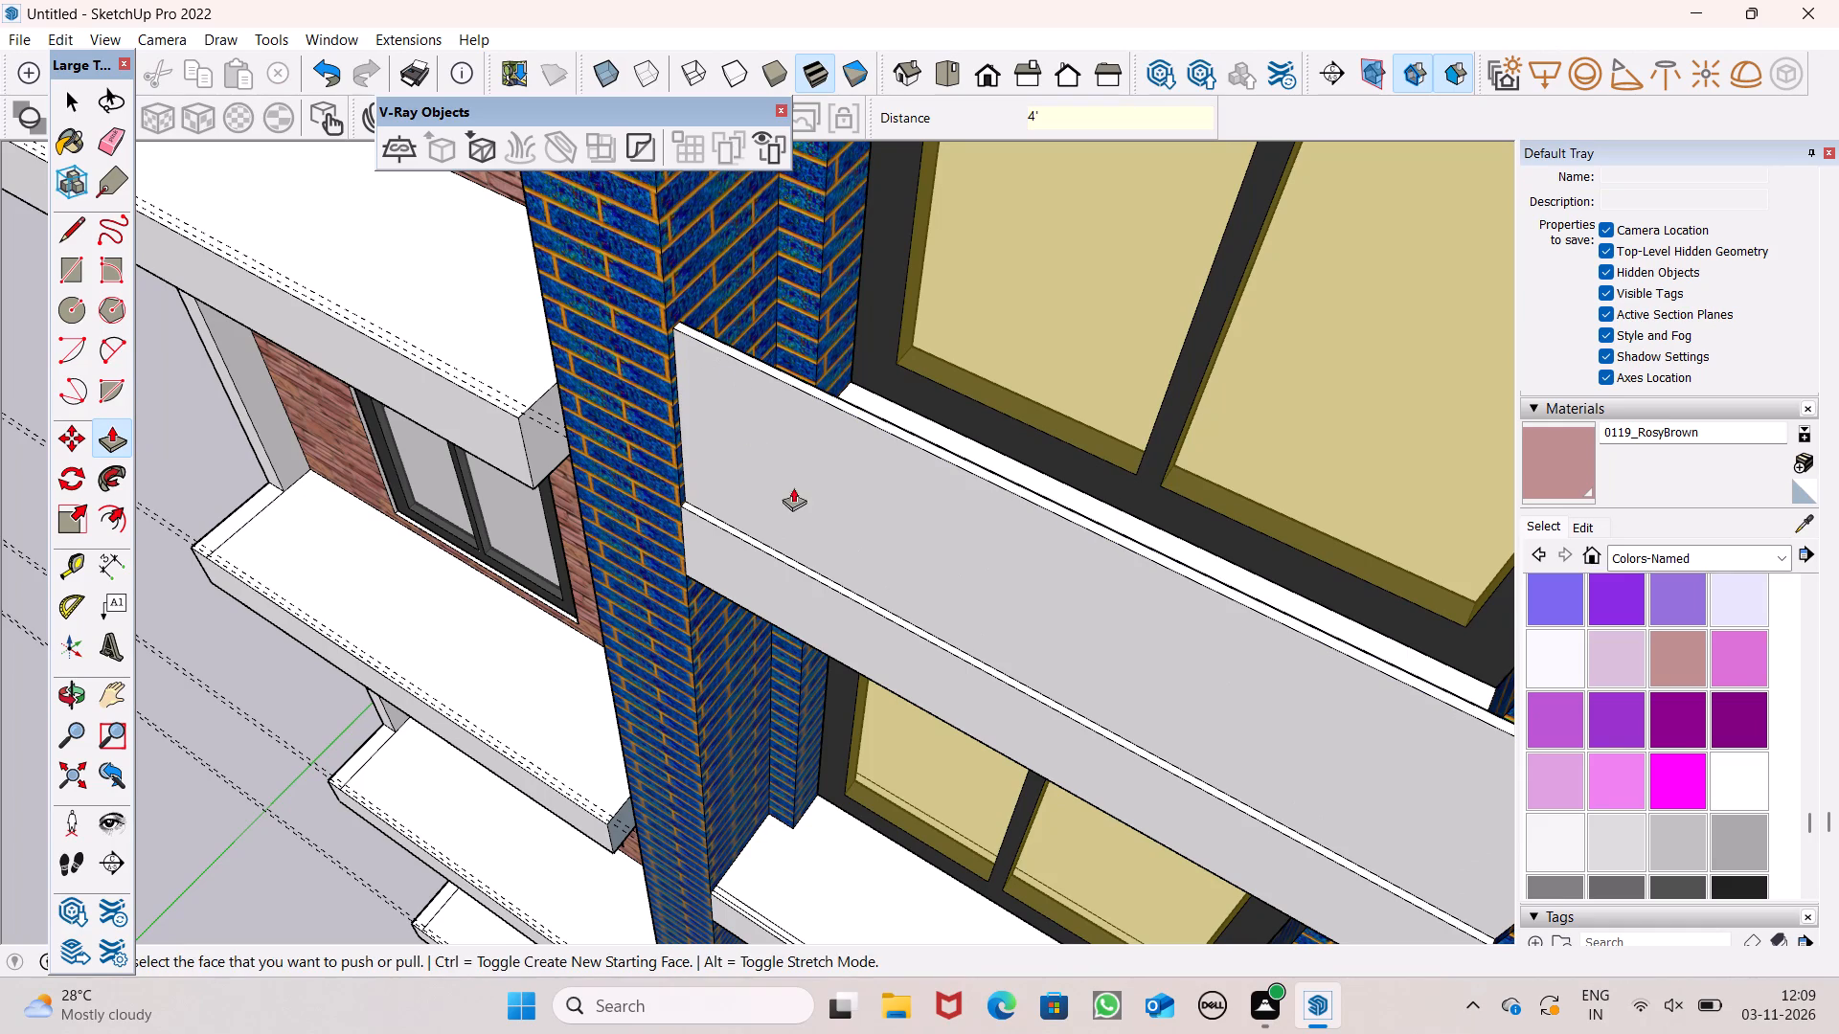
# Push/Pull the narrow strip on the left blue bay's second window slab from the top upward by 4'.
pyautogui.moveTo(817, 395); pyautogui.dragTo(991, 78, button='middle')
pyautogui.scroll(-13, 937, 379)
pyautogui.scroll(5, 934, 606)
pyautogui.scroll(-5, 890, 470)
pyautogui.moveTo(984, 688); pyautogui.dragTo(784, 827, button='middle')
pyautogui.scroll(3, 756, 798)
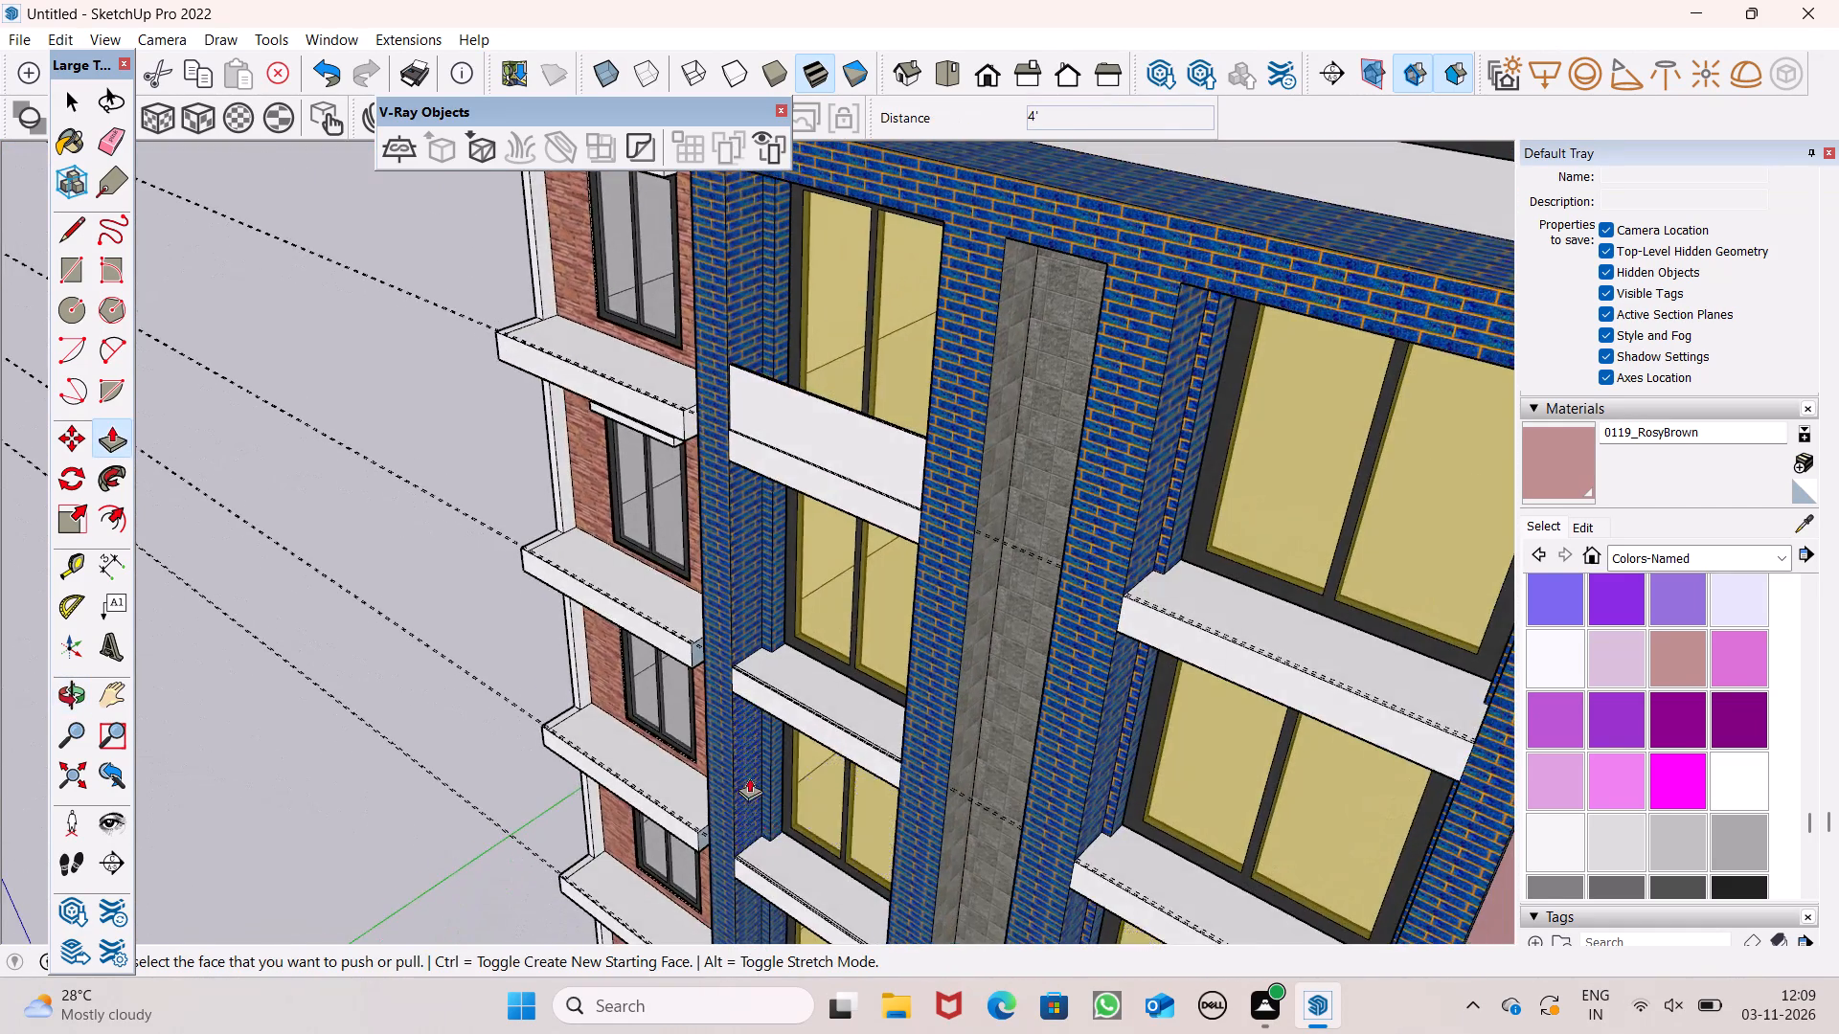
pyautogui.scroll(4, 749, 777)
pyautogui.scroll(7, 761, 593)
pyautogui.scroll(-5, 1104, 532)
pyautogui.scroll(5, 847, 551)
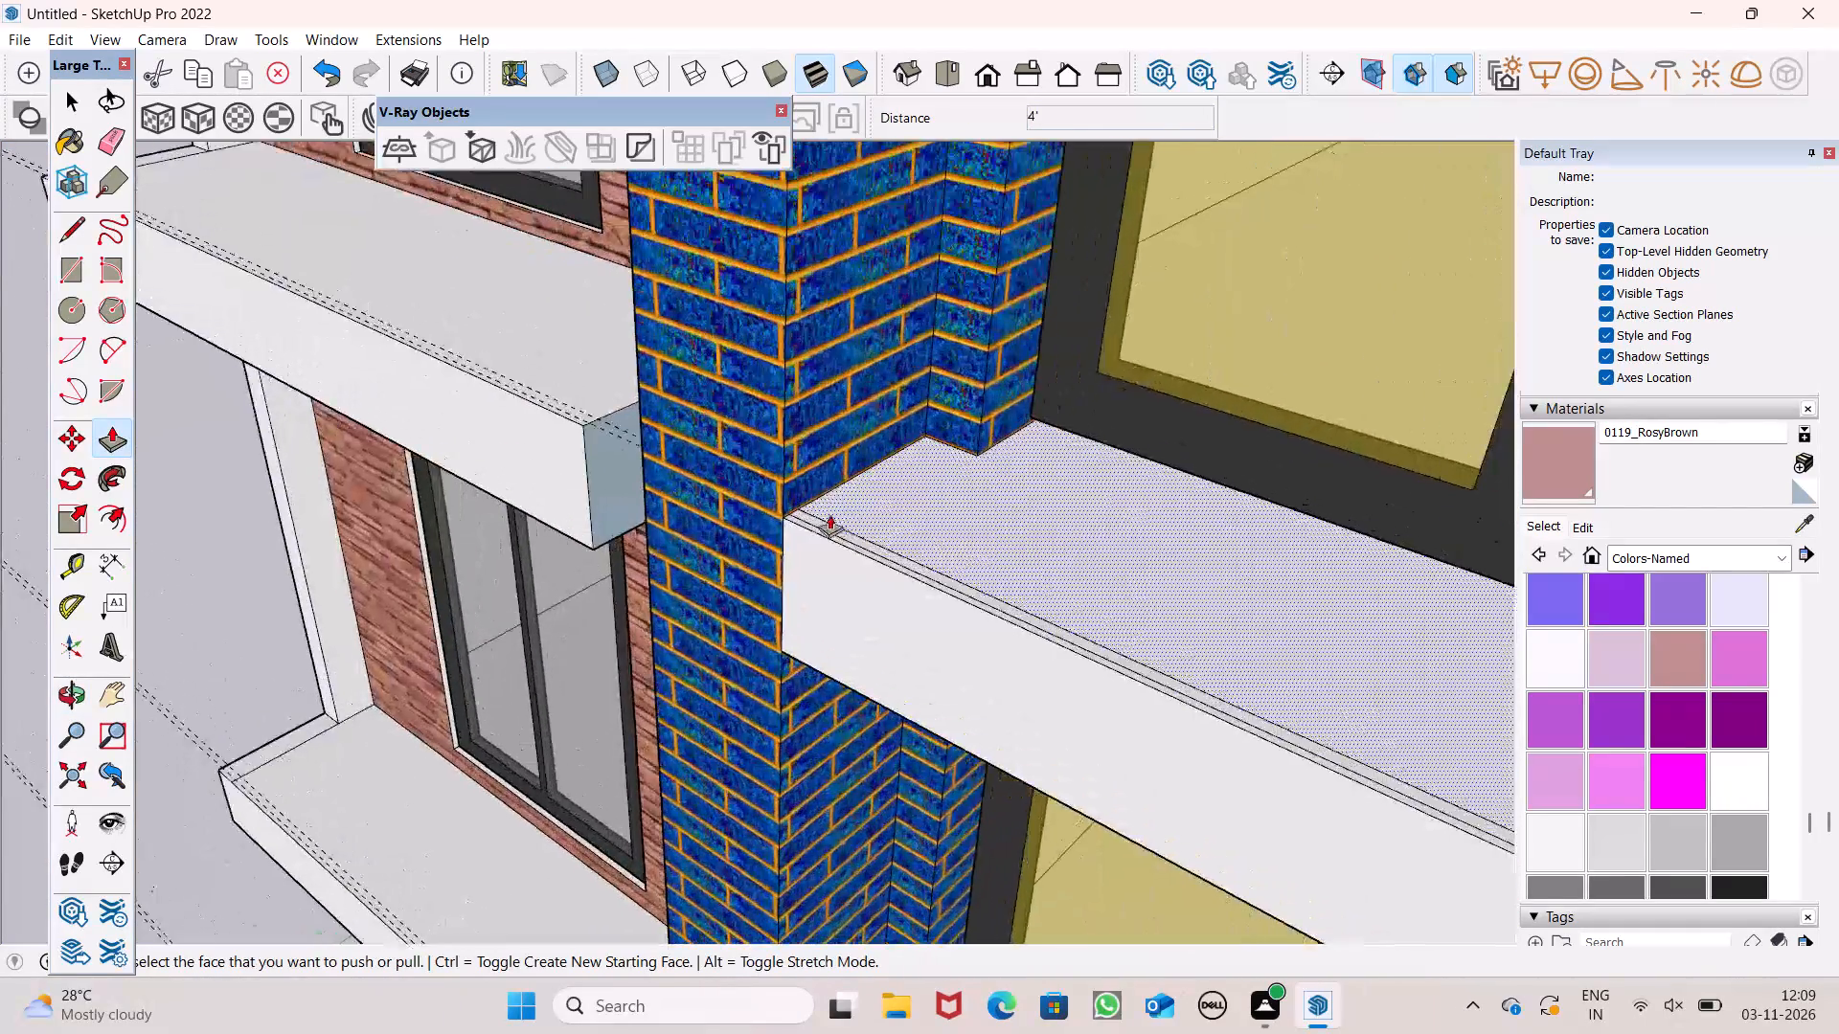
pyautogui.scroll(7, 829, 514)
pyautogui.moveTo(810, 521); pyautogui.dragTo(813, 326)
pyautogui.write("4'")
pyautogui.press('Return')
# Push/Pull the narrow strip on the left blue bay's third window slab from the top upward by 4'.
pyautogui.scroll(-8, 813, 329)
pyautogui.scroll(-7, 897, 374)
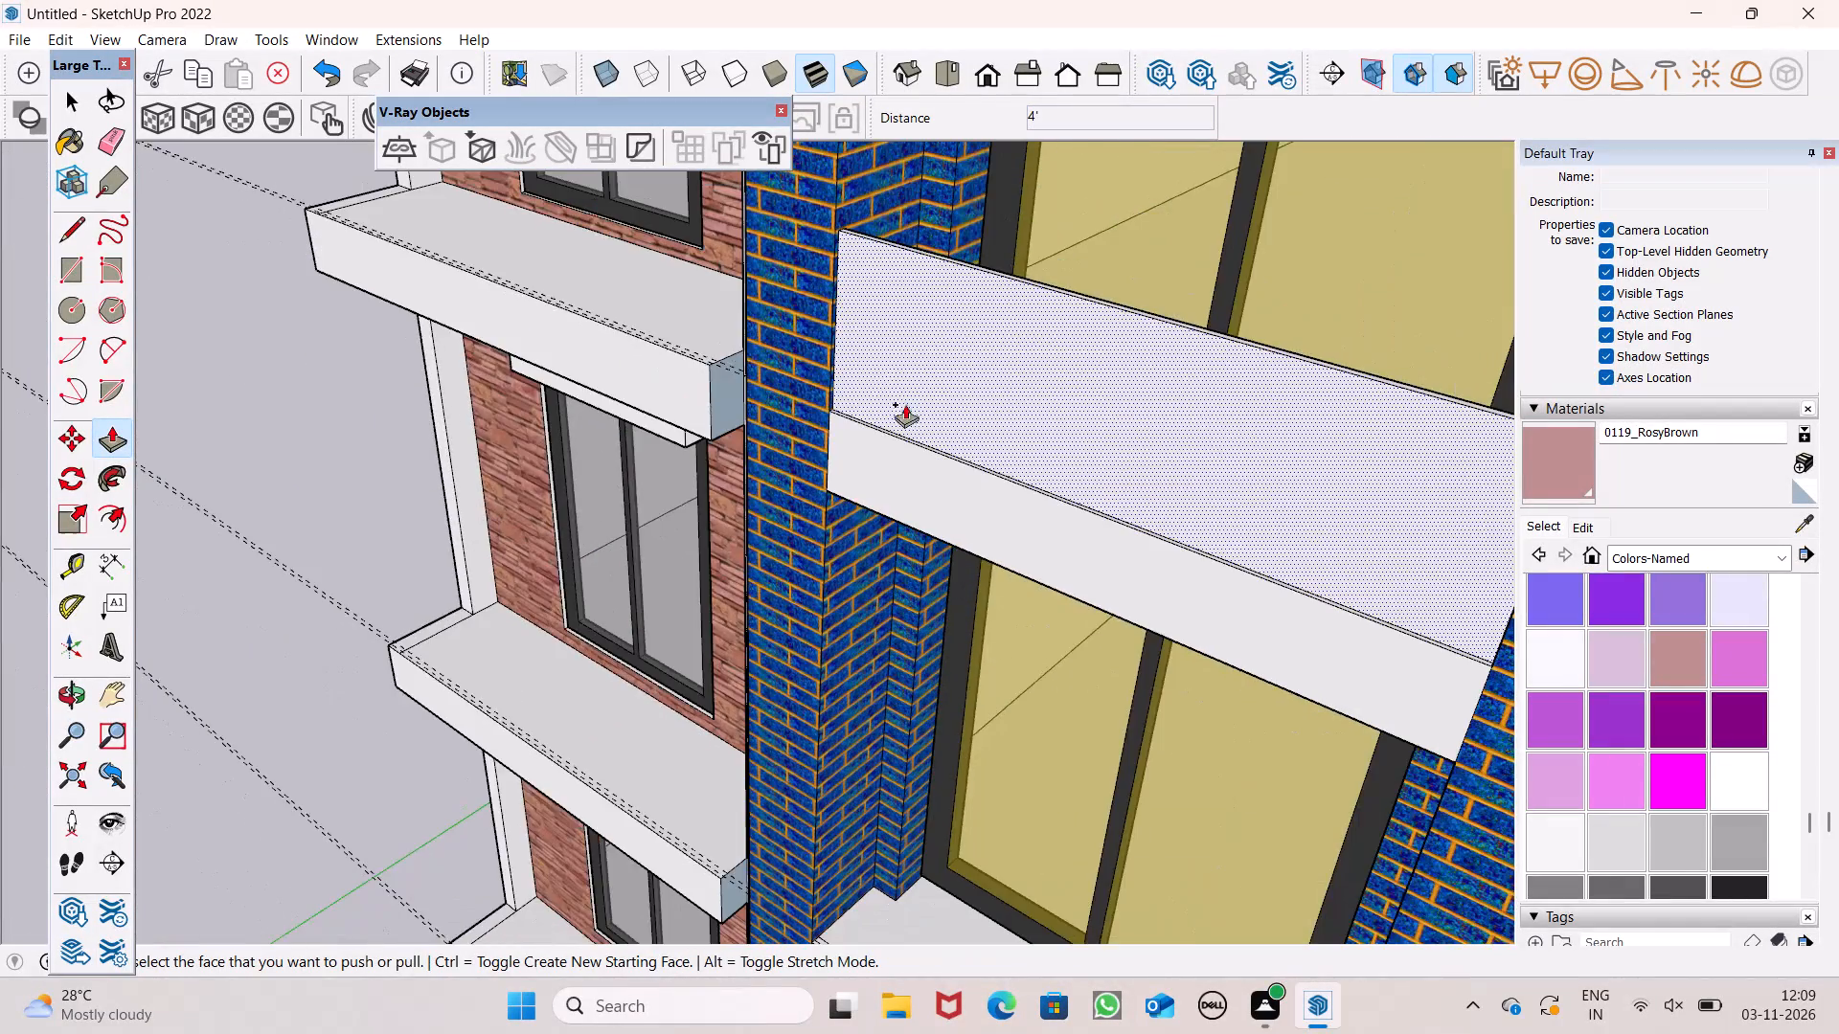
pyautogui.scroll(-6, 878, 420)
pyautogui.scroll(-6, 850, 335)
pyautogui.scroll(7, 897, 642)
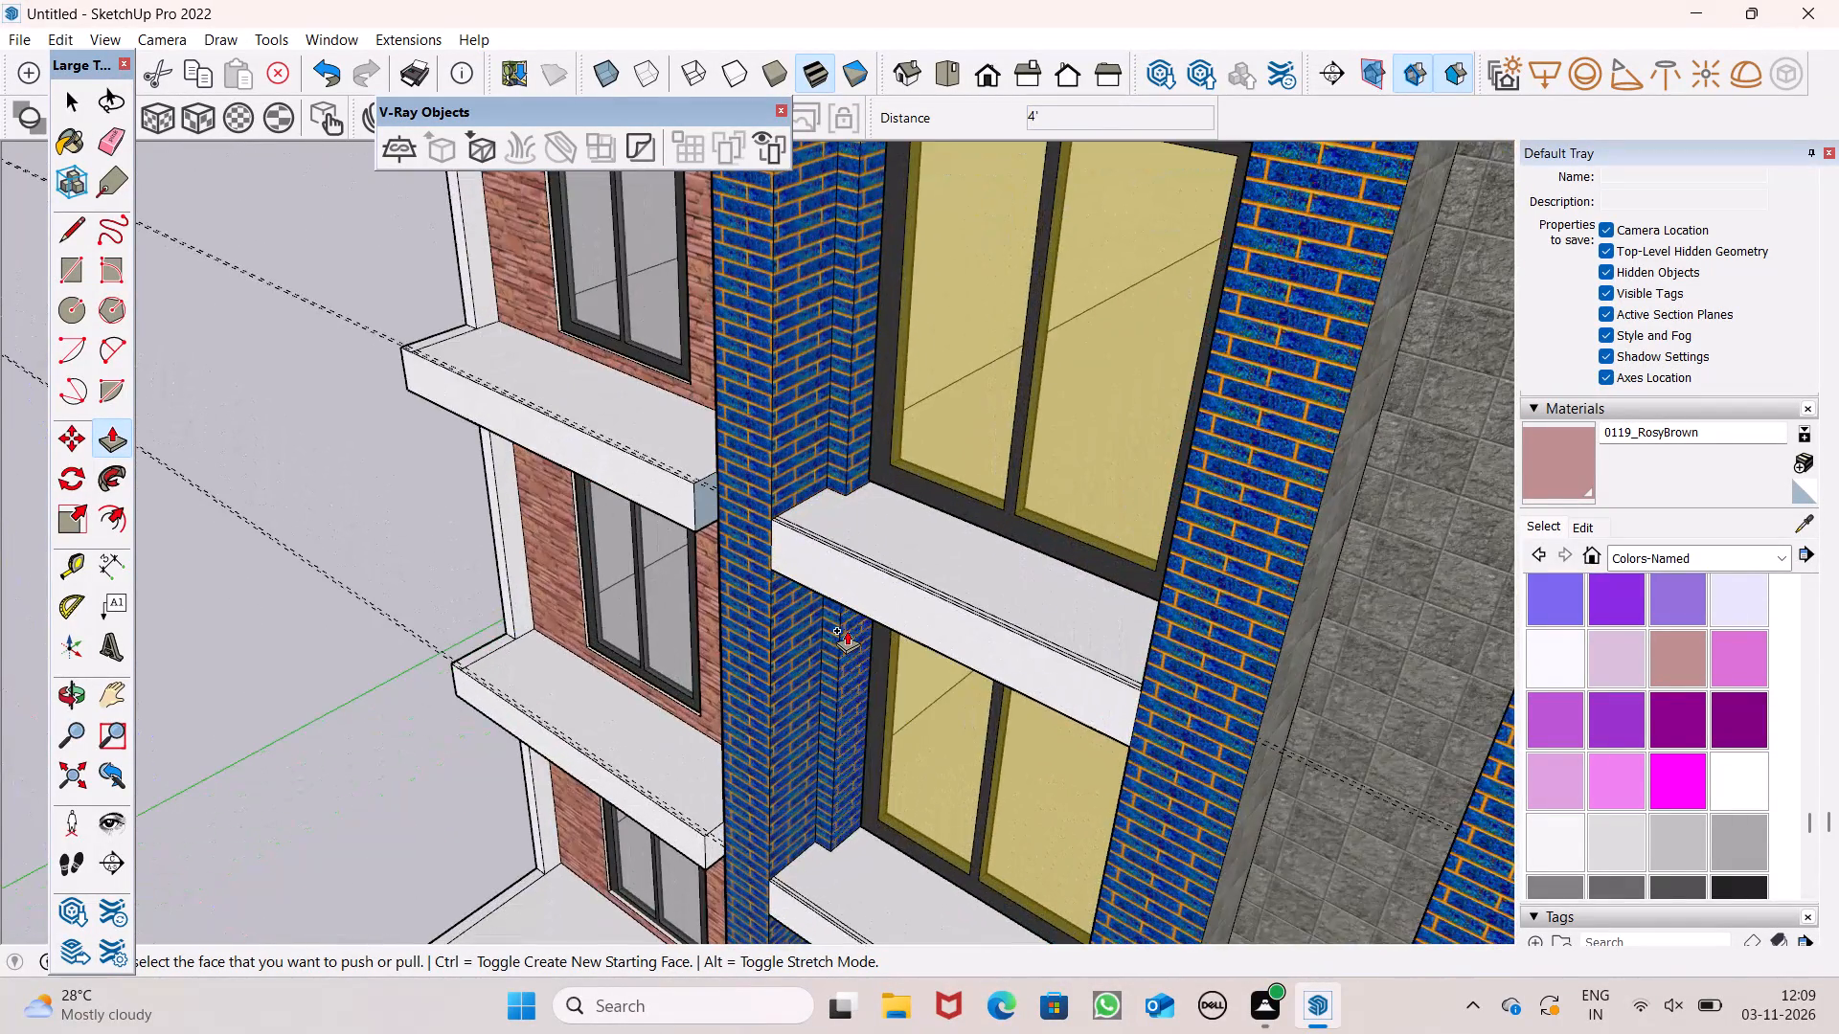
pyautogui.scroll(13, 801, 554)
pyautogui.moveTo(797, 527); pyautogui.dragTo(801, 513)
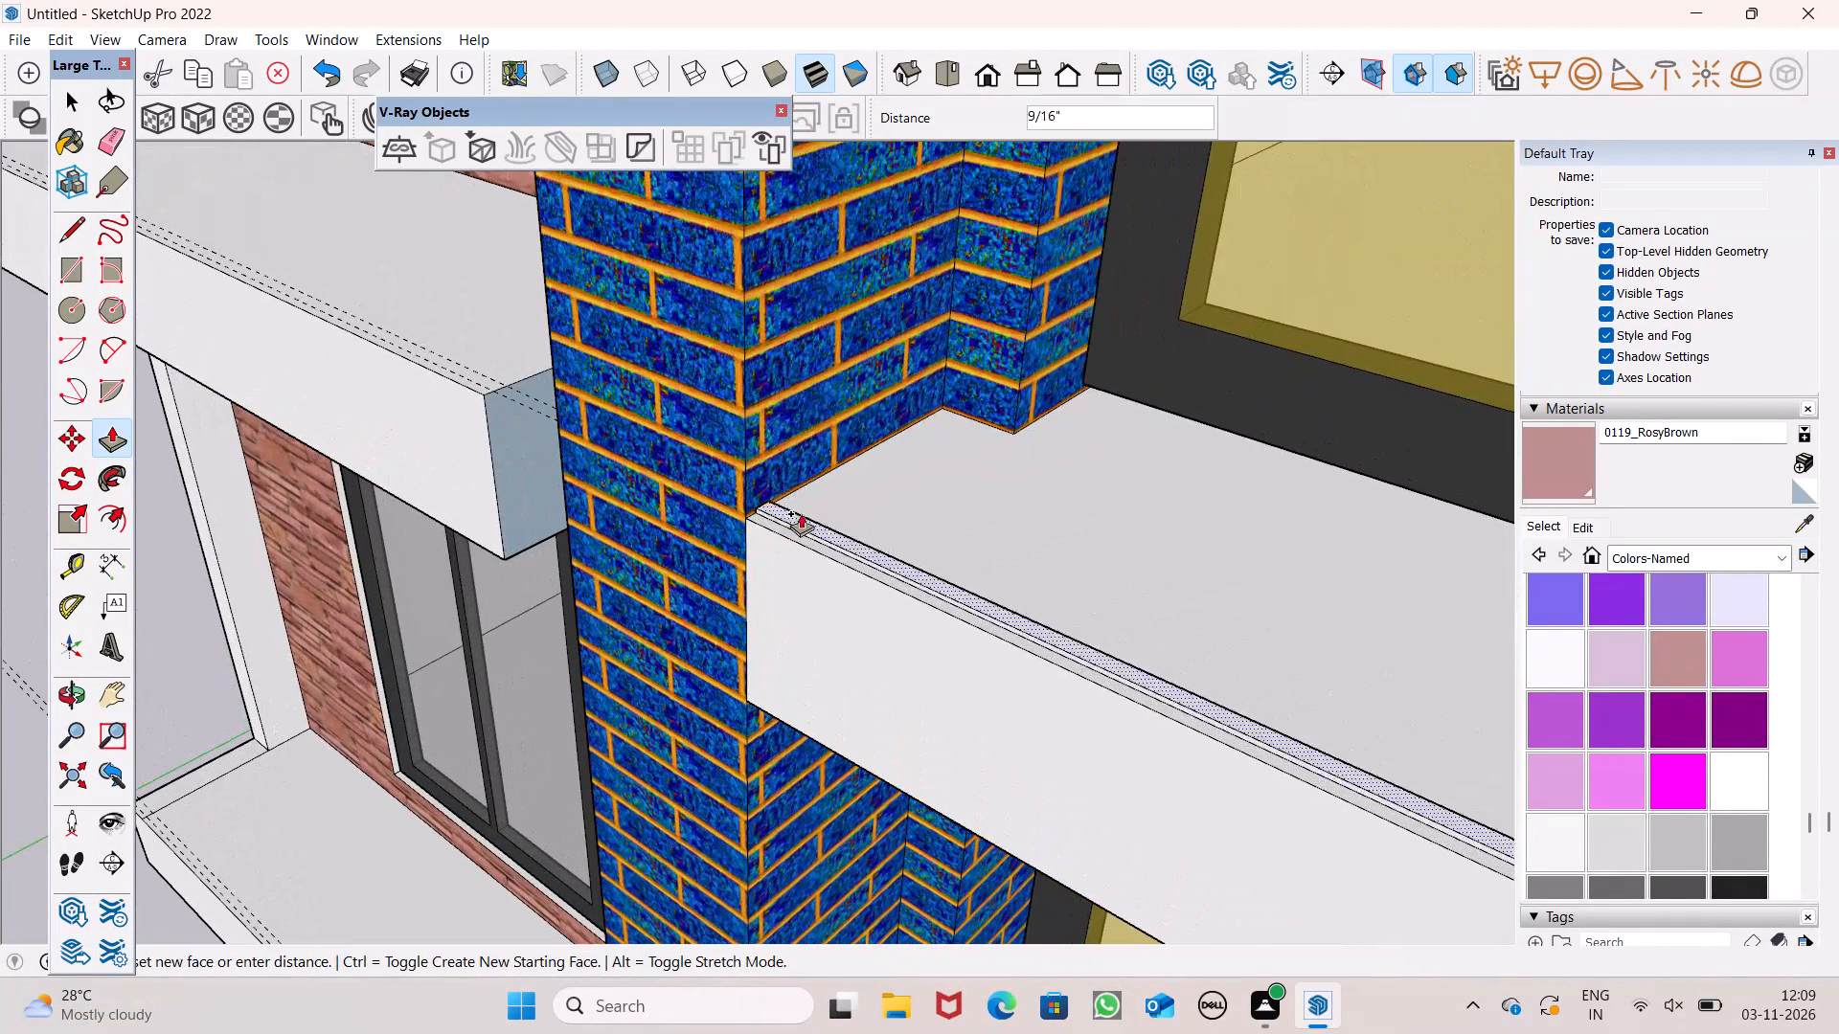
pyautogui.moveTo(801, 513); pyautogui.dragTo(797, 384)
pyautogui.write("4'")
pyautogui.press('Return')
# Push/Pull the narrow strip on the left blue bay's lowest window slab upward by 4' as a parapet.
pyautogui.scroll(-11, 797, 384)
pyautogui.scroll(-8, 816, 468)
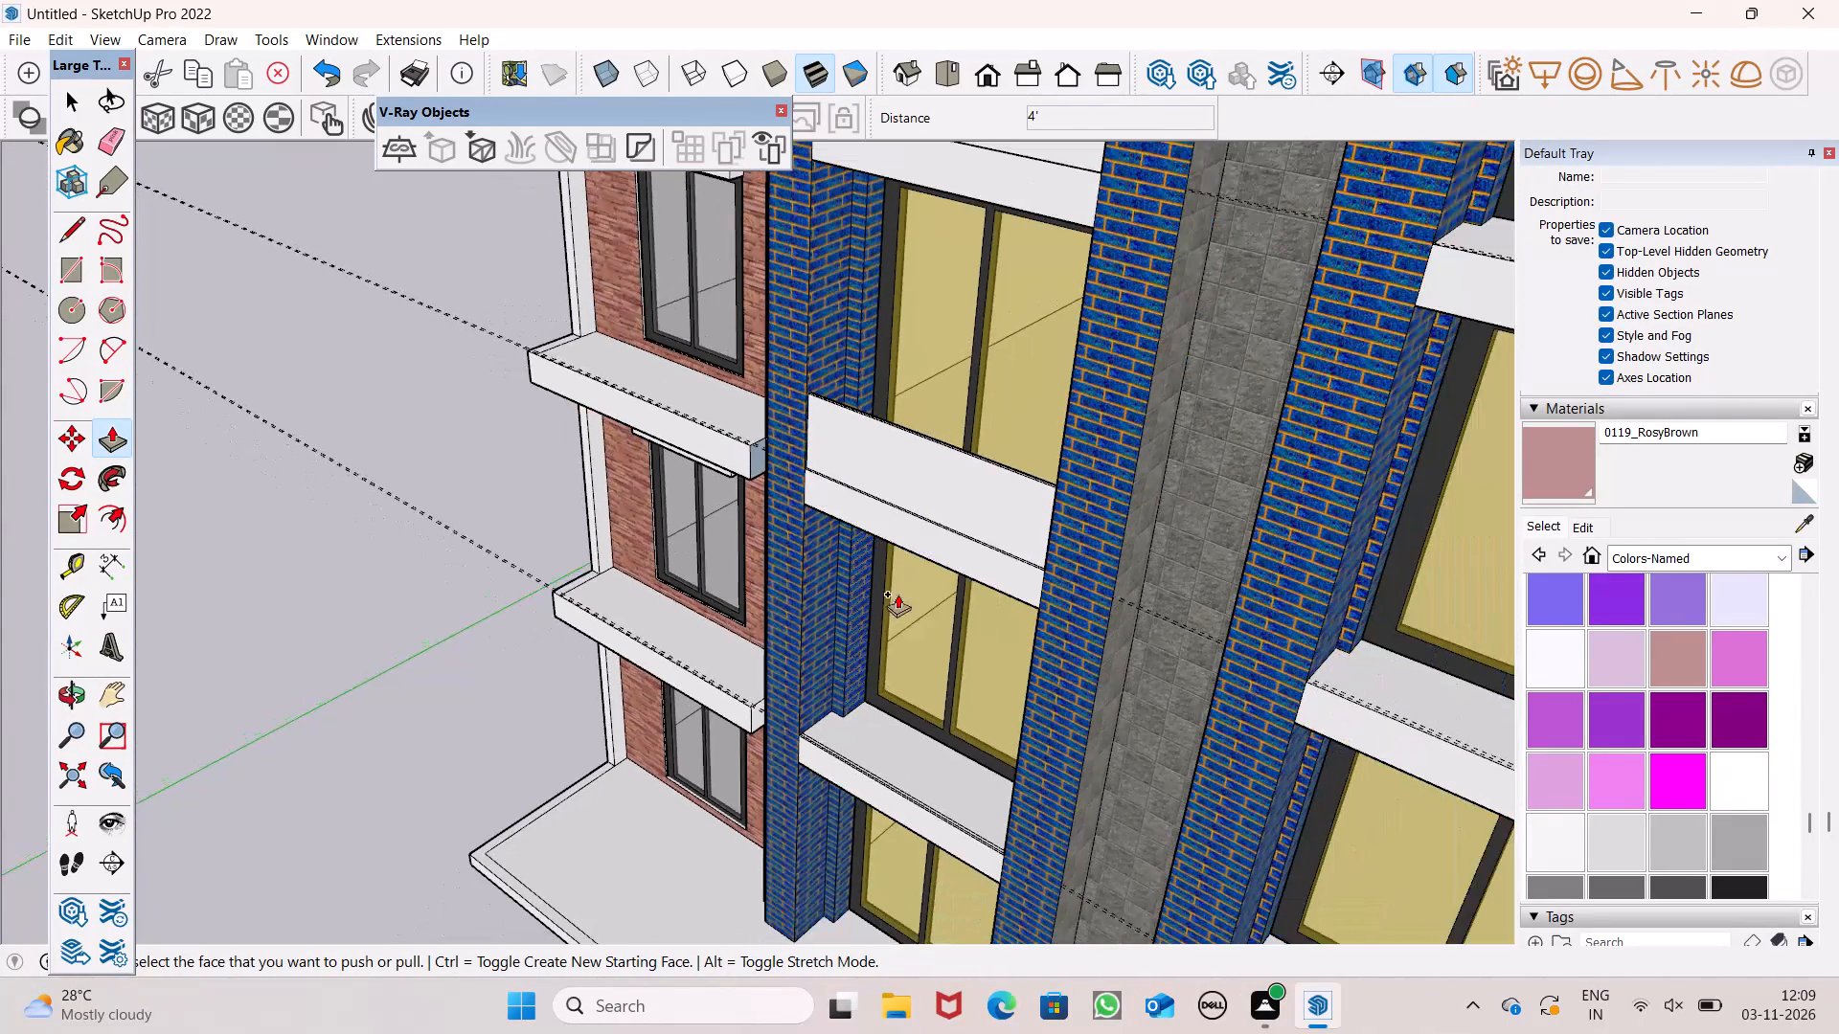
pyautogui.scroll(-5, 859, 500)
pyautogui.scroll(6, 903, 694)
pyautogui.scroll(7, 802, 656)
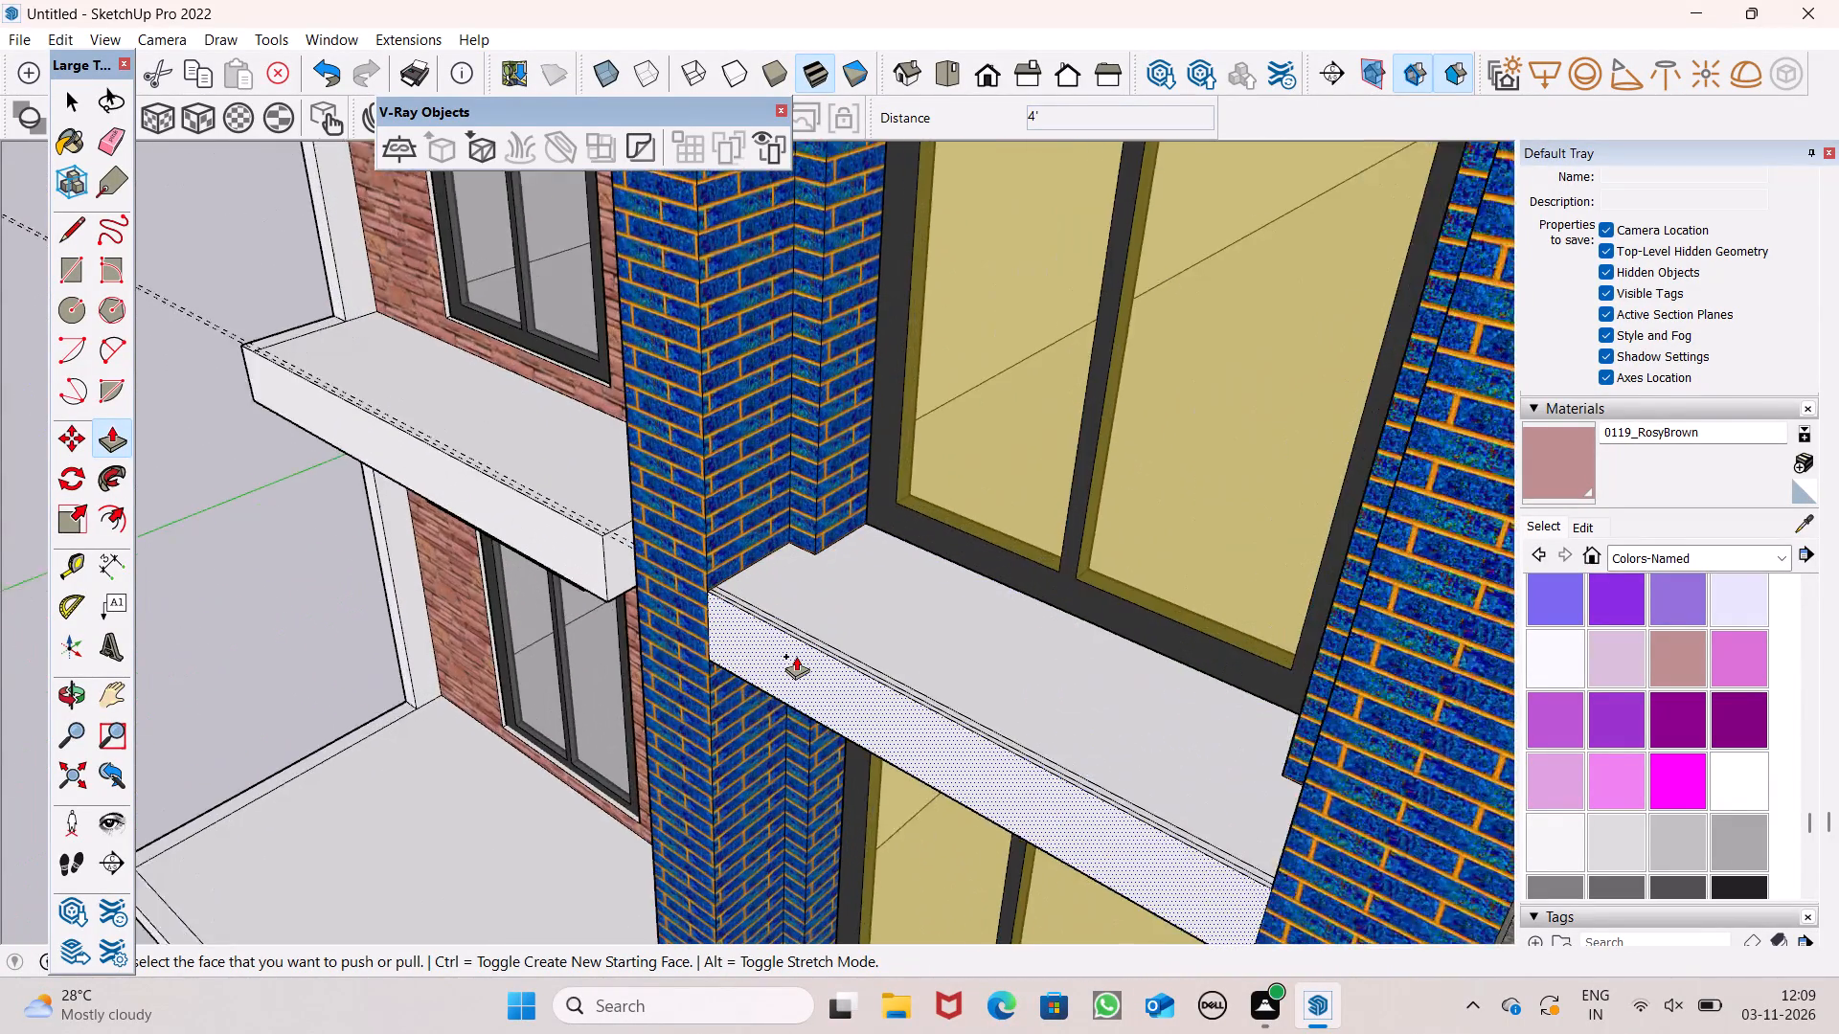
pyautogui.scroll(7, 796, 656)
pyautogui.moveTo(821, 644); pyautogui.dragTo(850, 441)
pyautogui.write("4'")
pyautogui.press('Return')
pyautogui.scroll(-6, 850, 441)
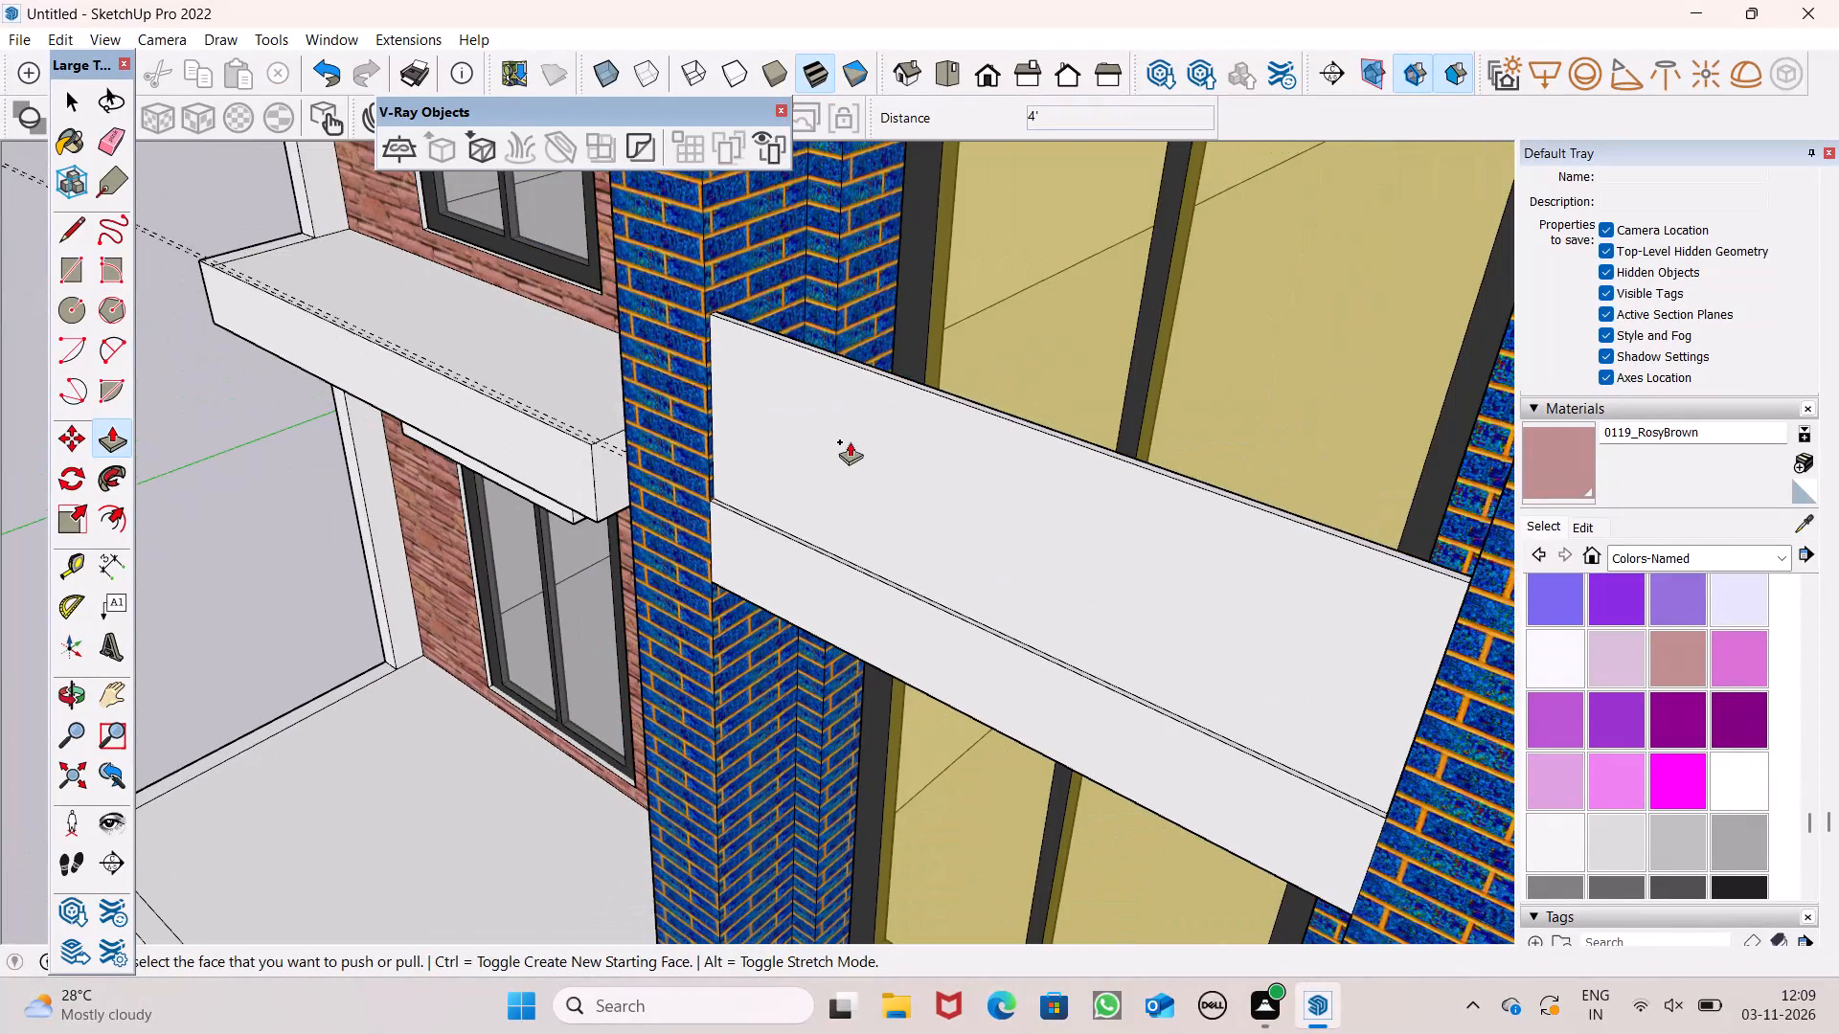
pyautogui.scroll(-6, 850, 441)
pyautogui.moveTo(822, 540); pyautogui.dragTo(982, 456, button='middle')
pyautogui.press('space')
pyautogui.scroll(-5, 889, 459)
pyautogui.moveTo(857, 487); pyautogui.dragTo(938, 437, button='middle')
pyautogui.scroll(-5, 932, 444)
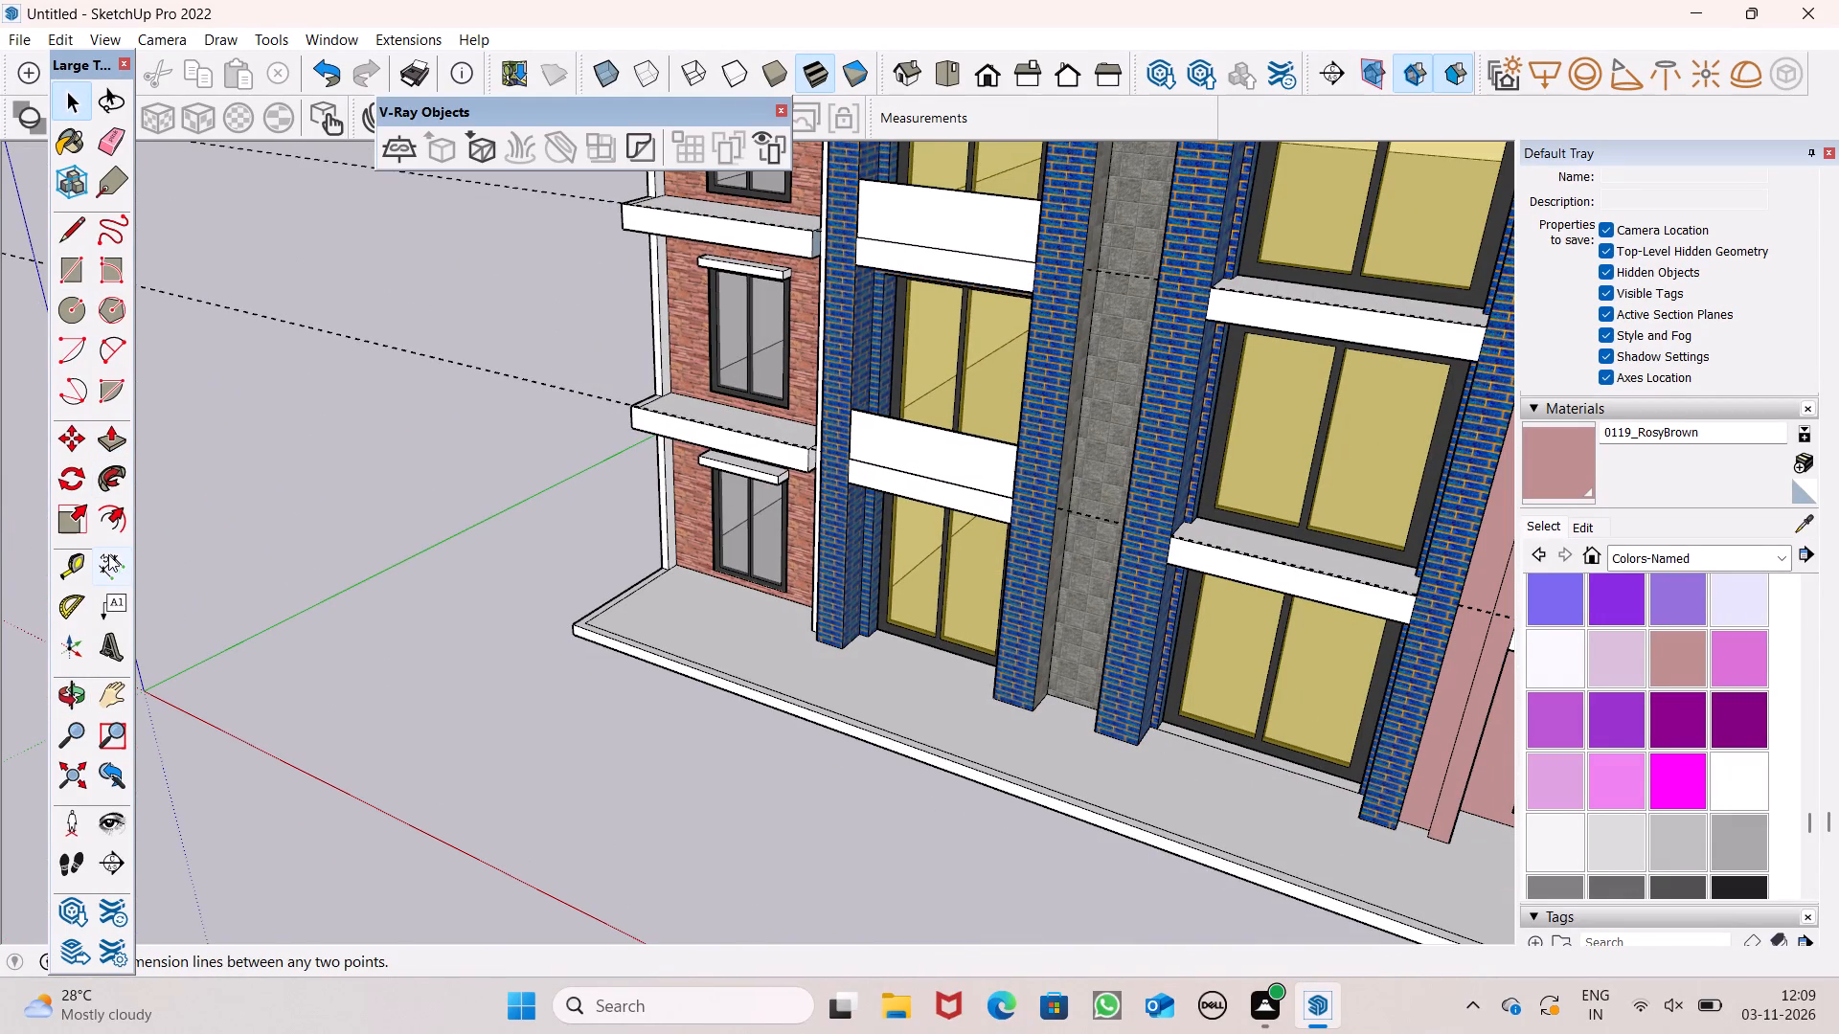
# Measure the height of the new parapet on the left blue bay's lowest window slab with the Dimension tool.
pyautogui.click(110, 554)
pyautogui.moveTo(761, 438); pyautogui.dragTo(644, 473, button='middle')
pyautogui.scroll(3, 848, 428)
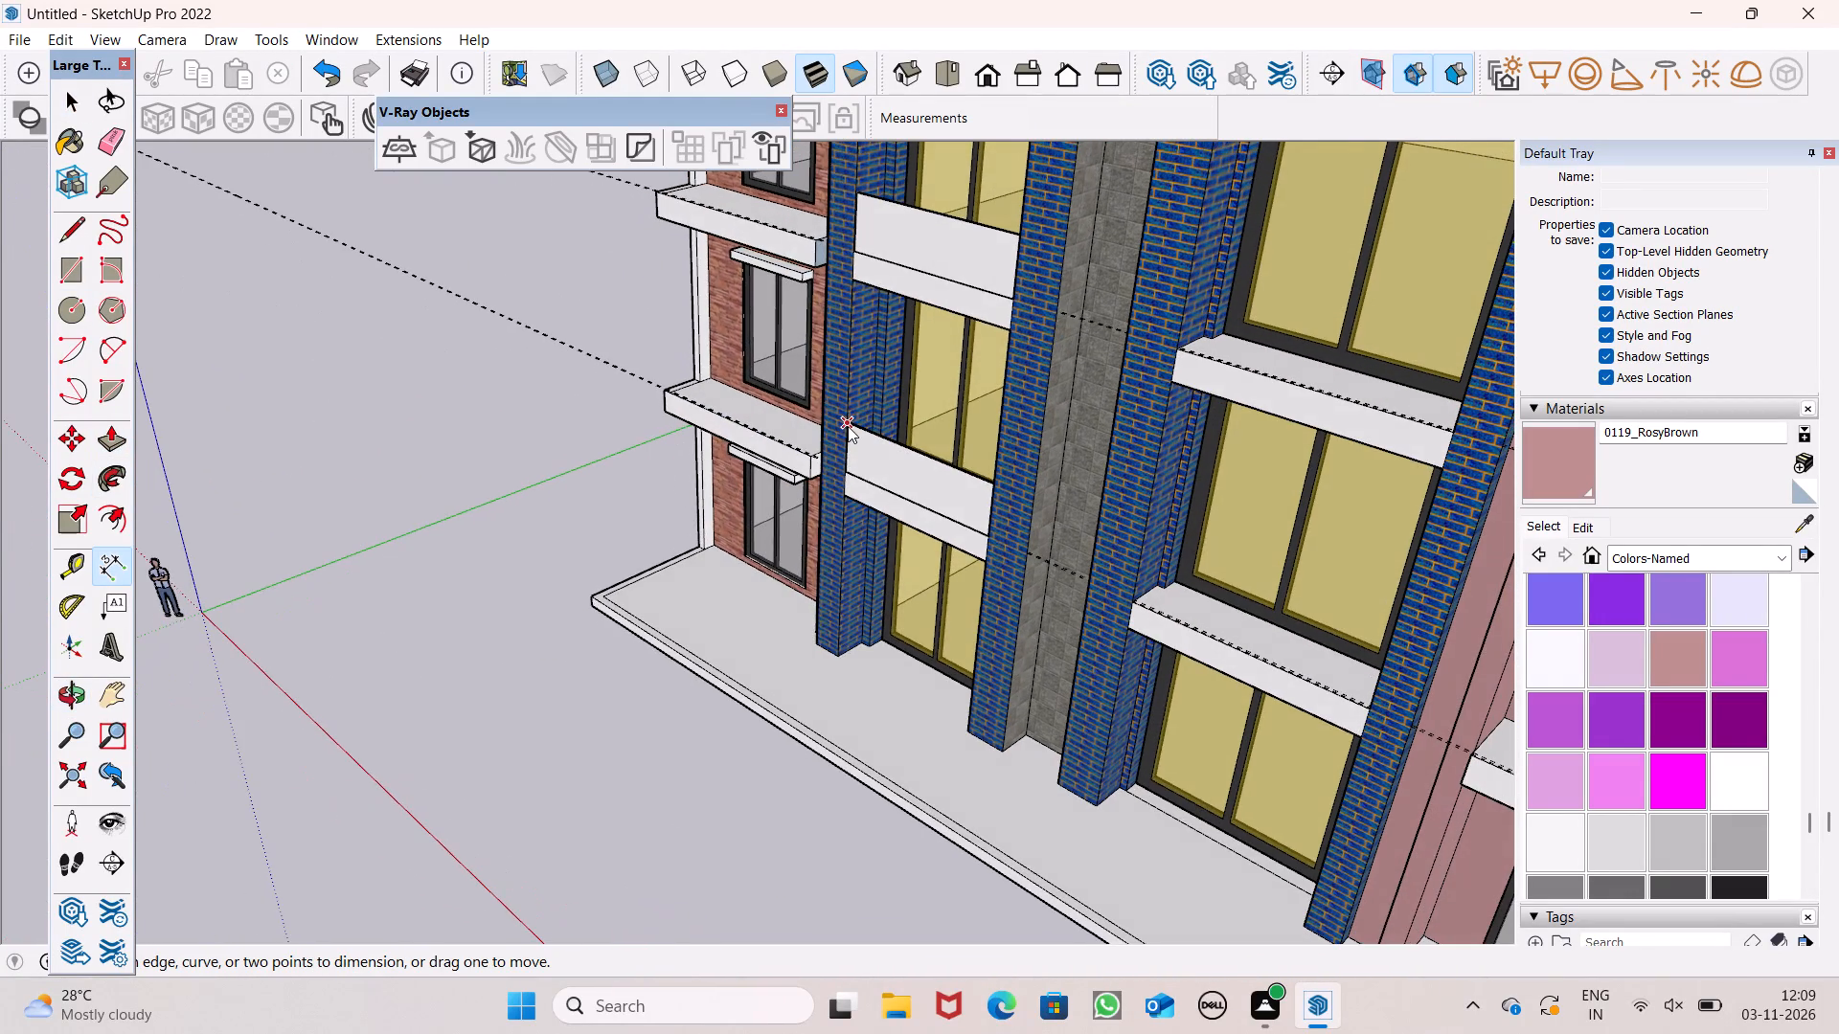
pyautogui.scroll(17, 848, 426)
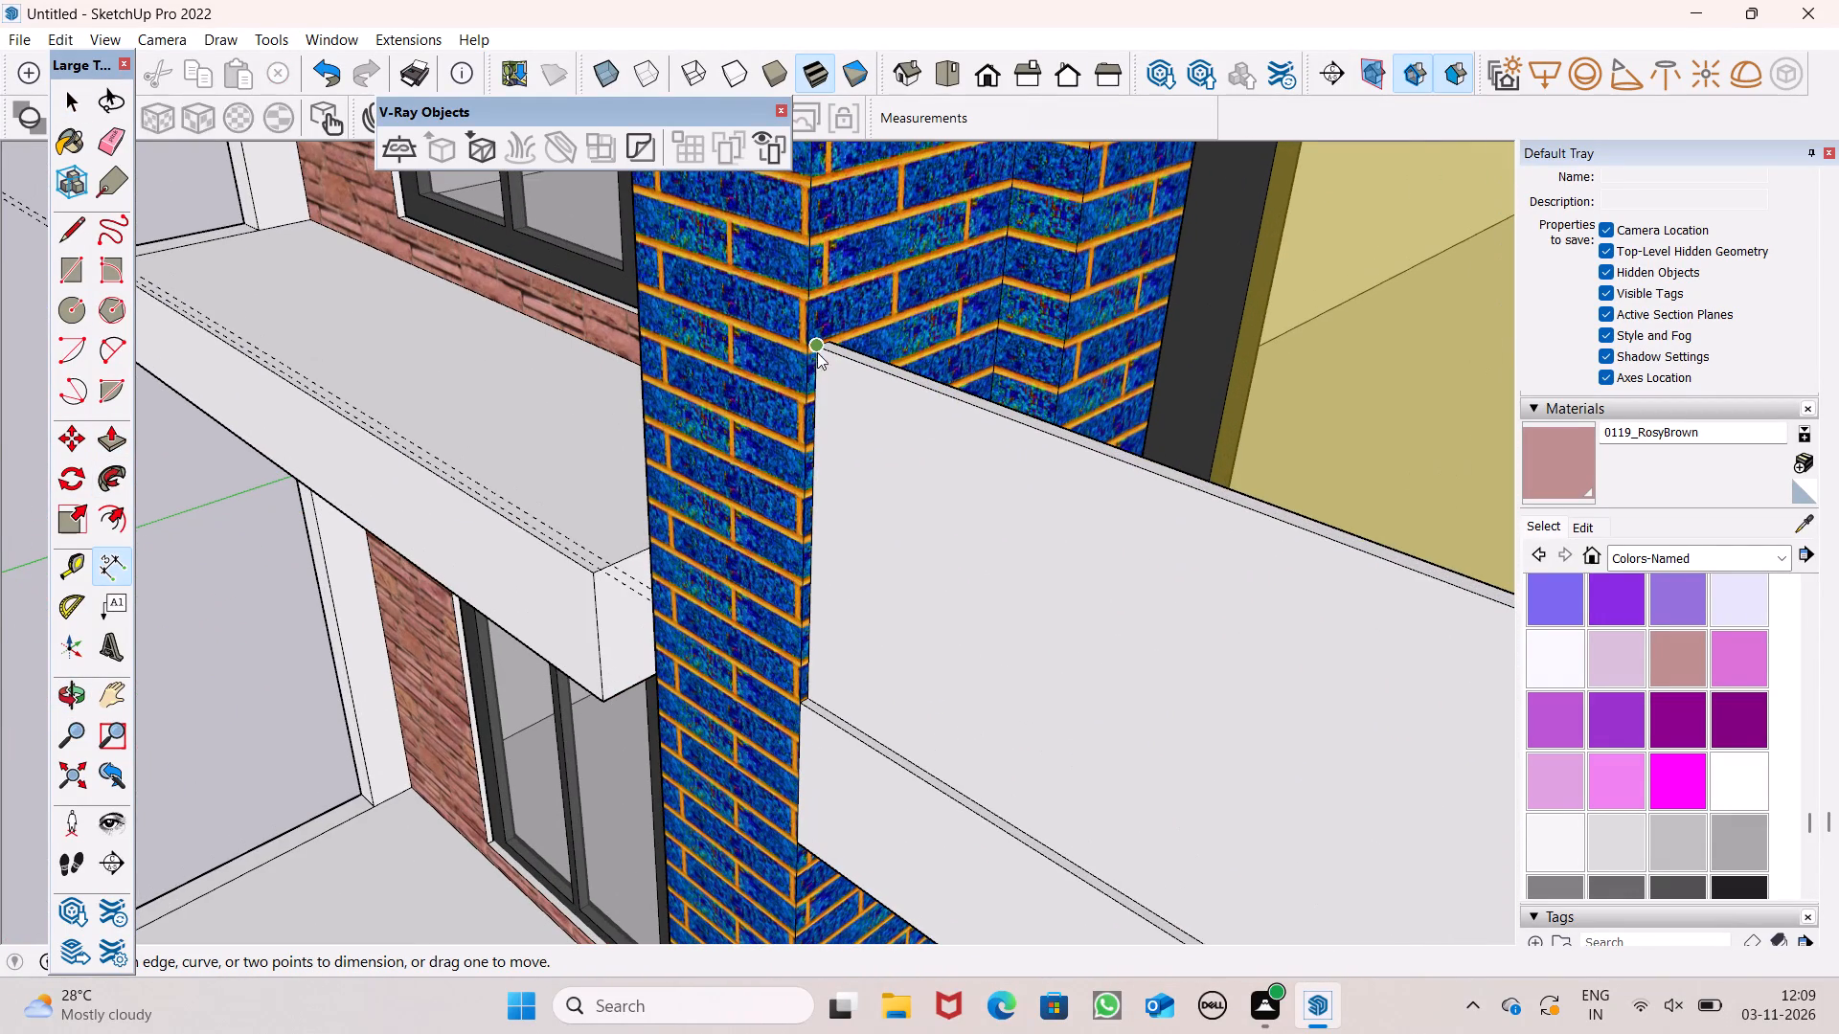
pyautogui.click(817, 350)
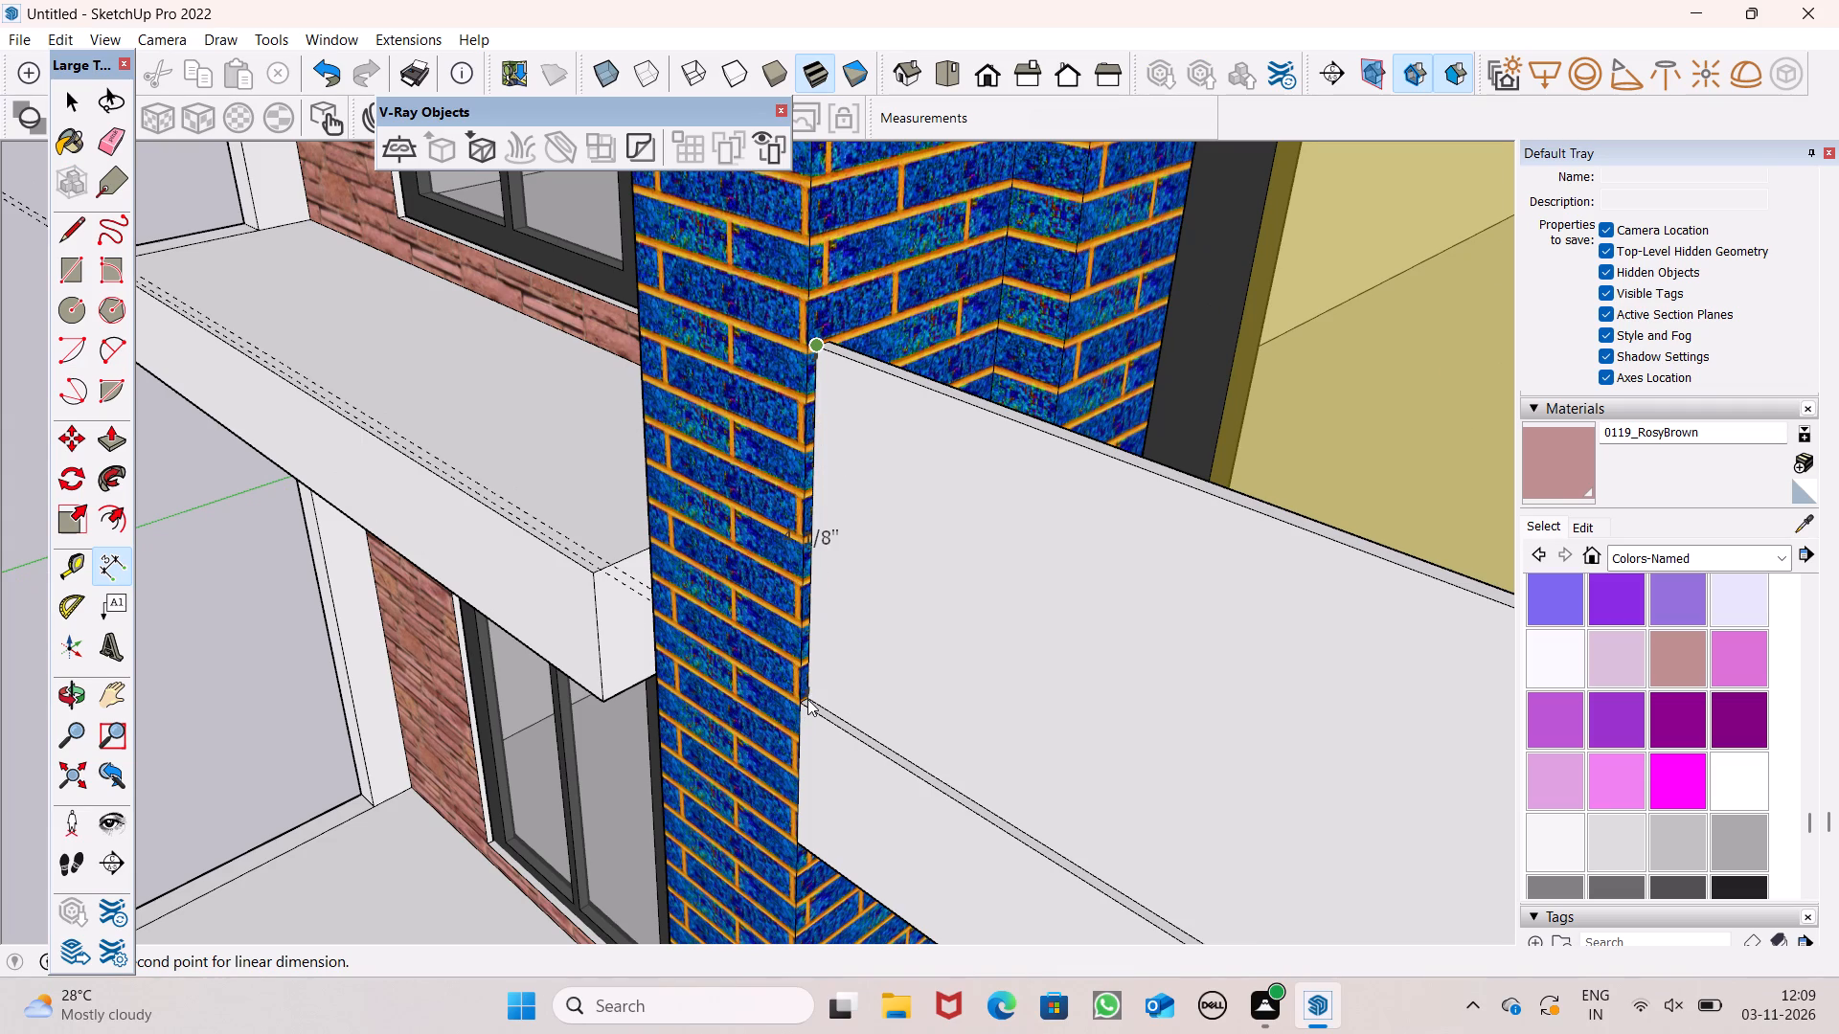
pyautogui.click(807, 697)
pyautogui.press('space')
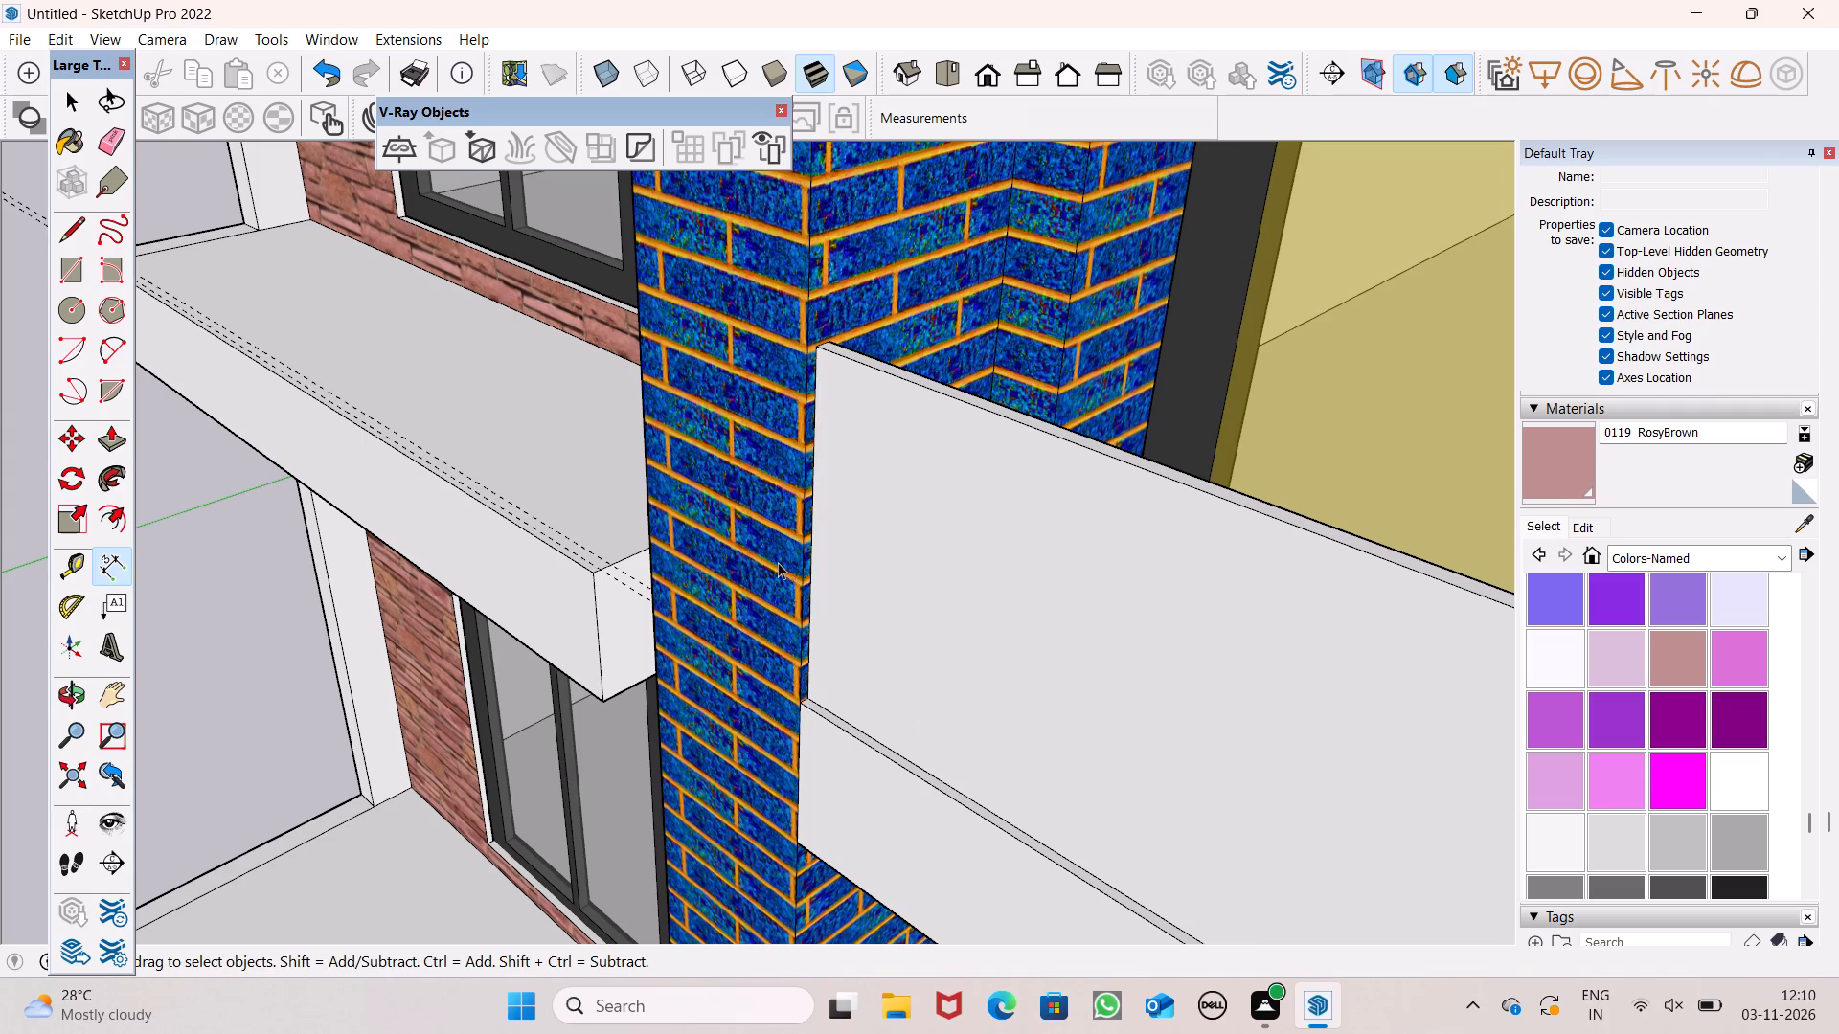
pyautogui.click(115, 583)
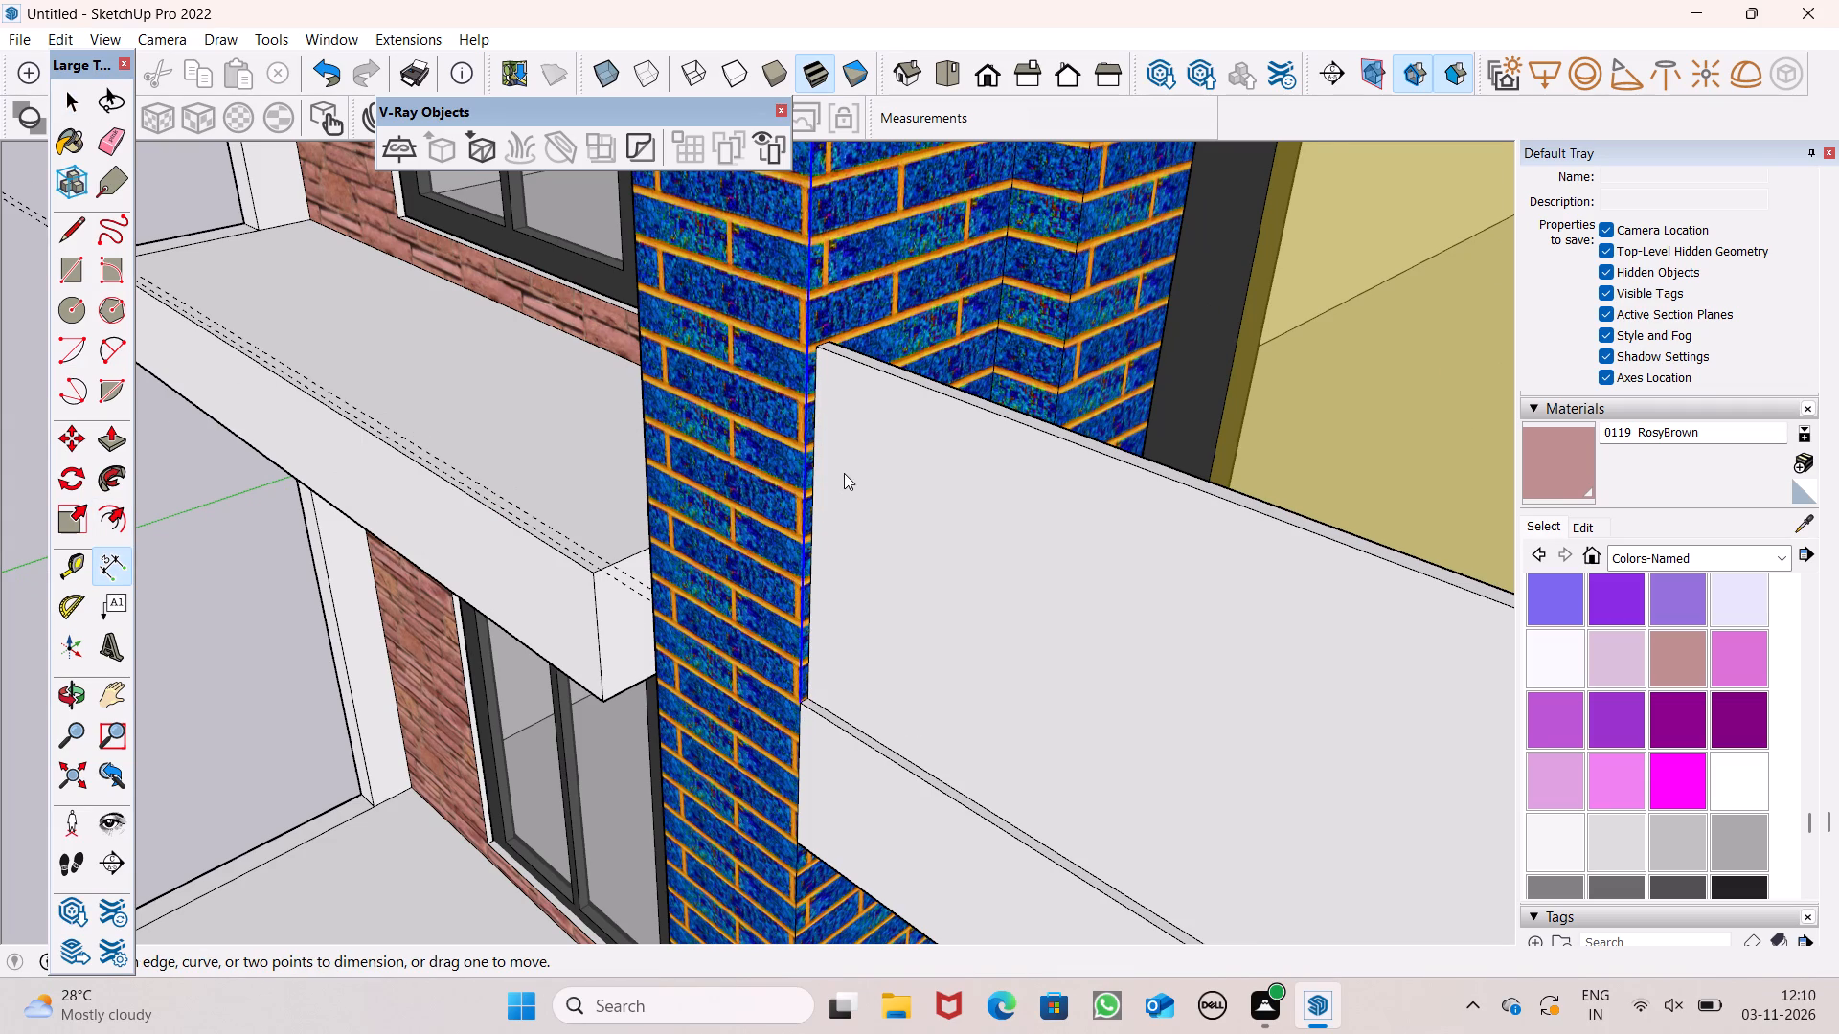
pyautogui.scroll(5, 866, 457)
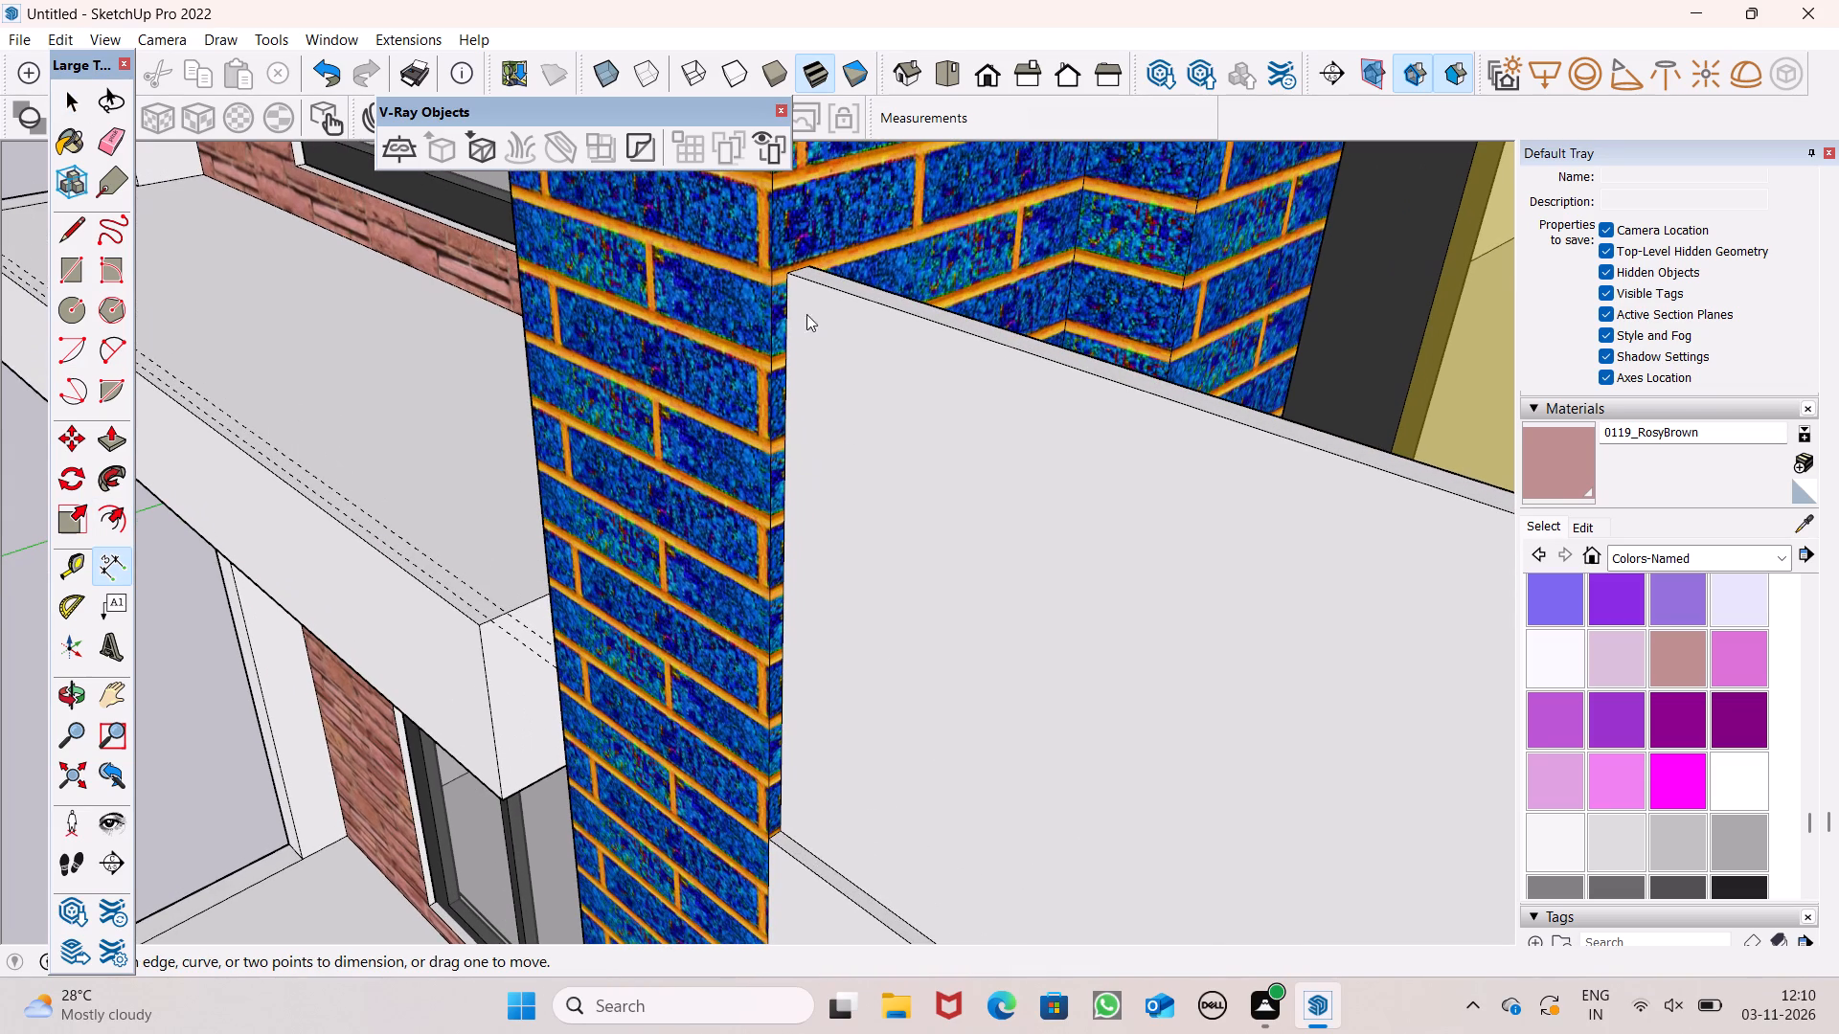
pyautogui.click(790, 281)
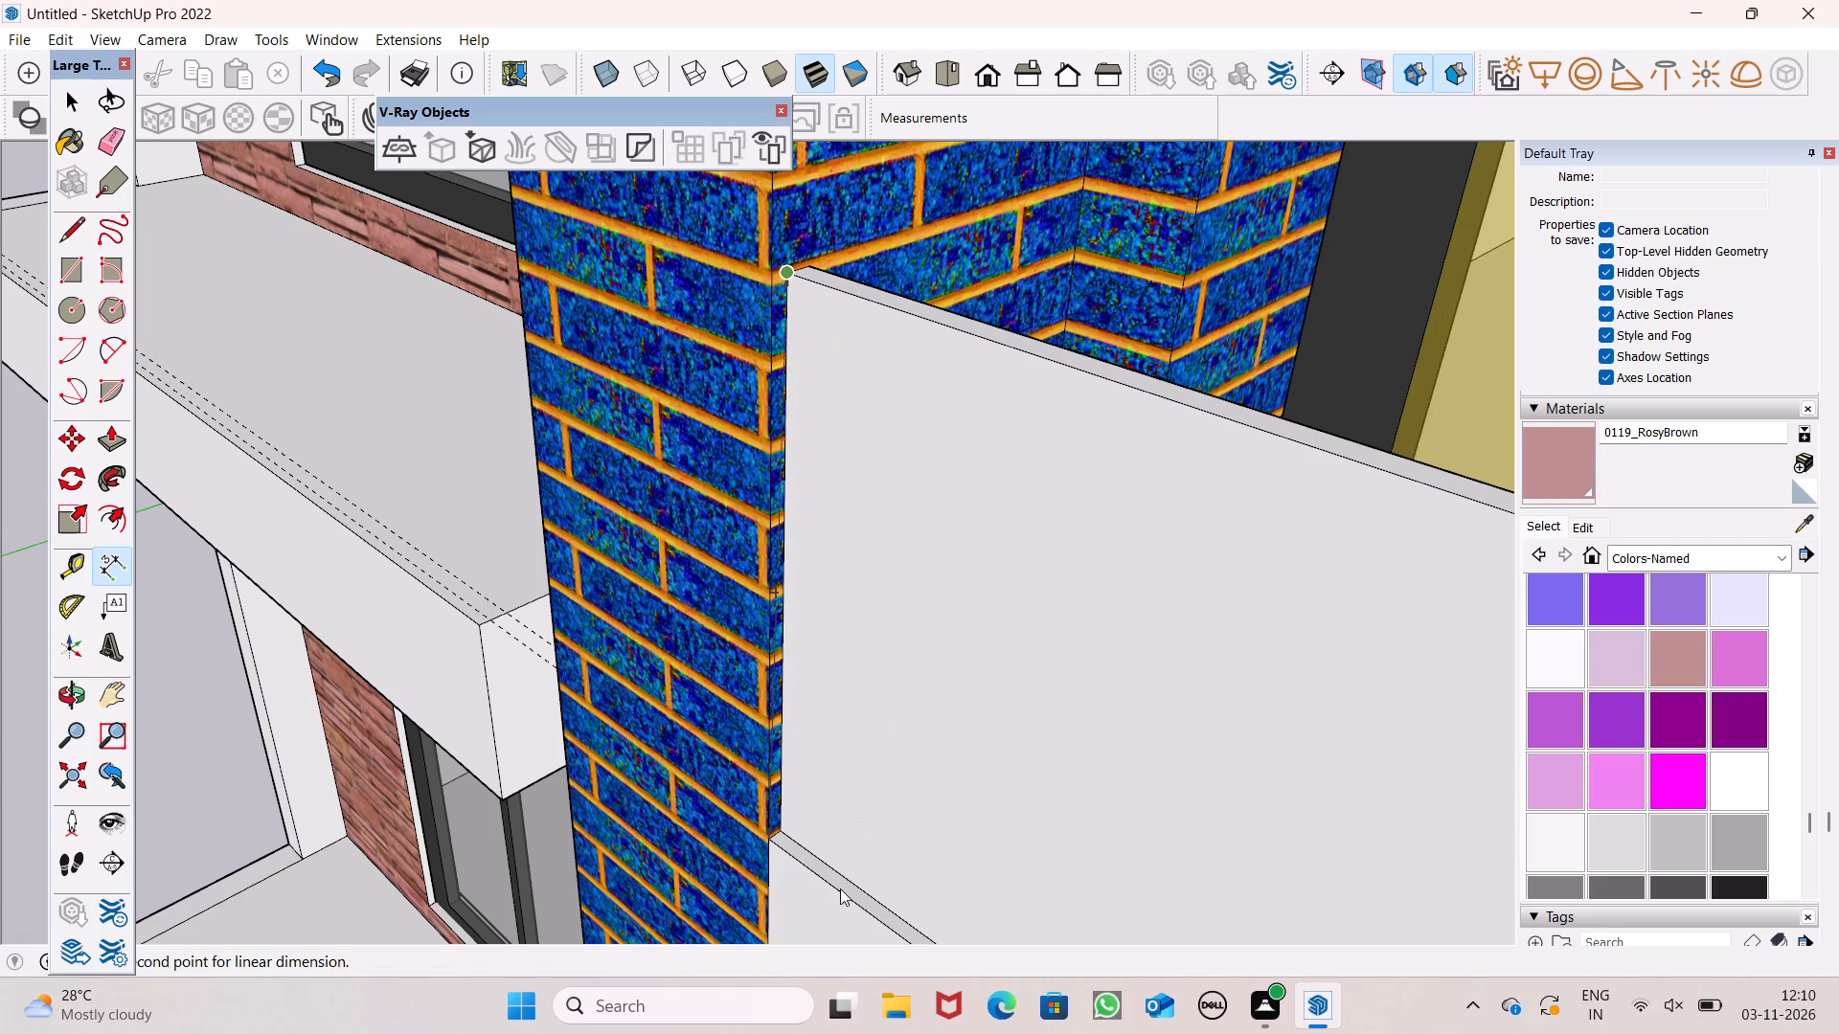
pyautogui.click(777, 829)
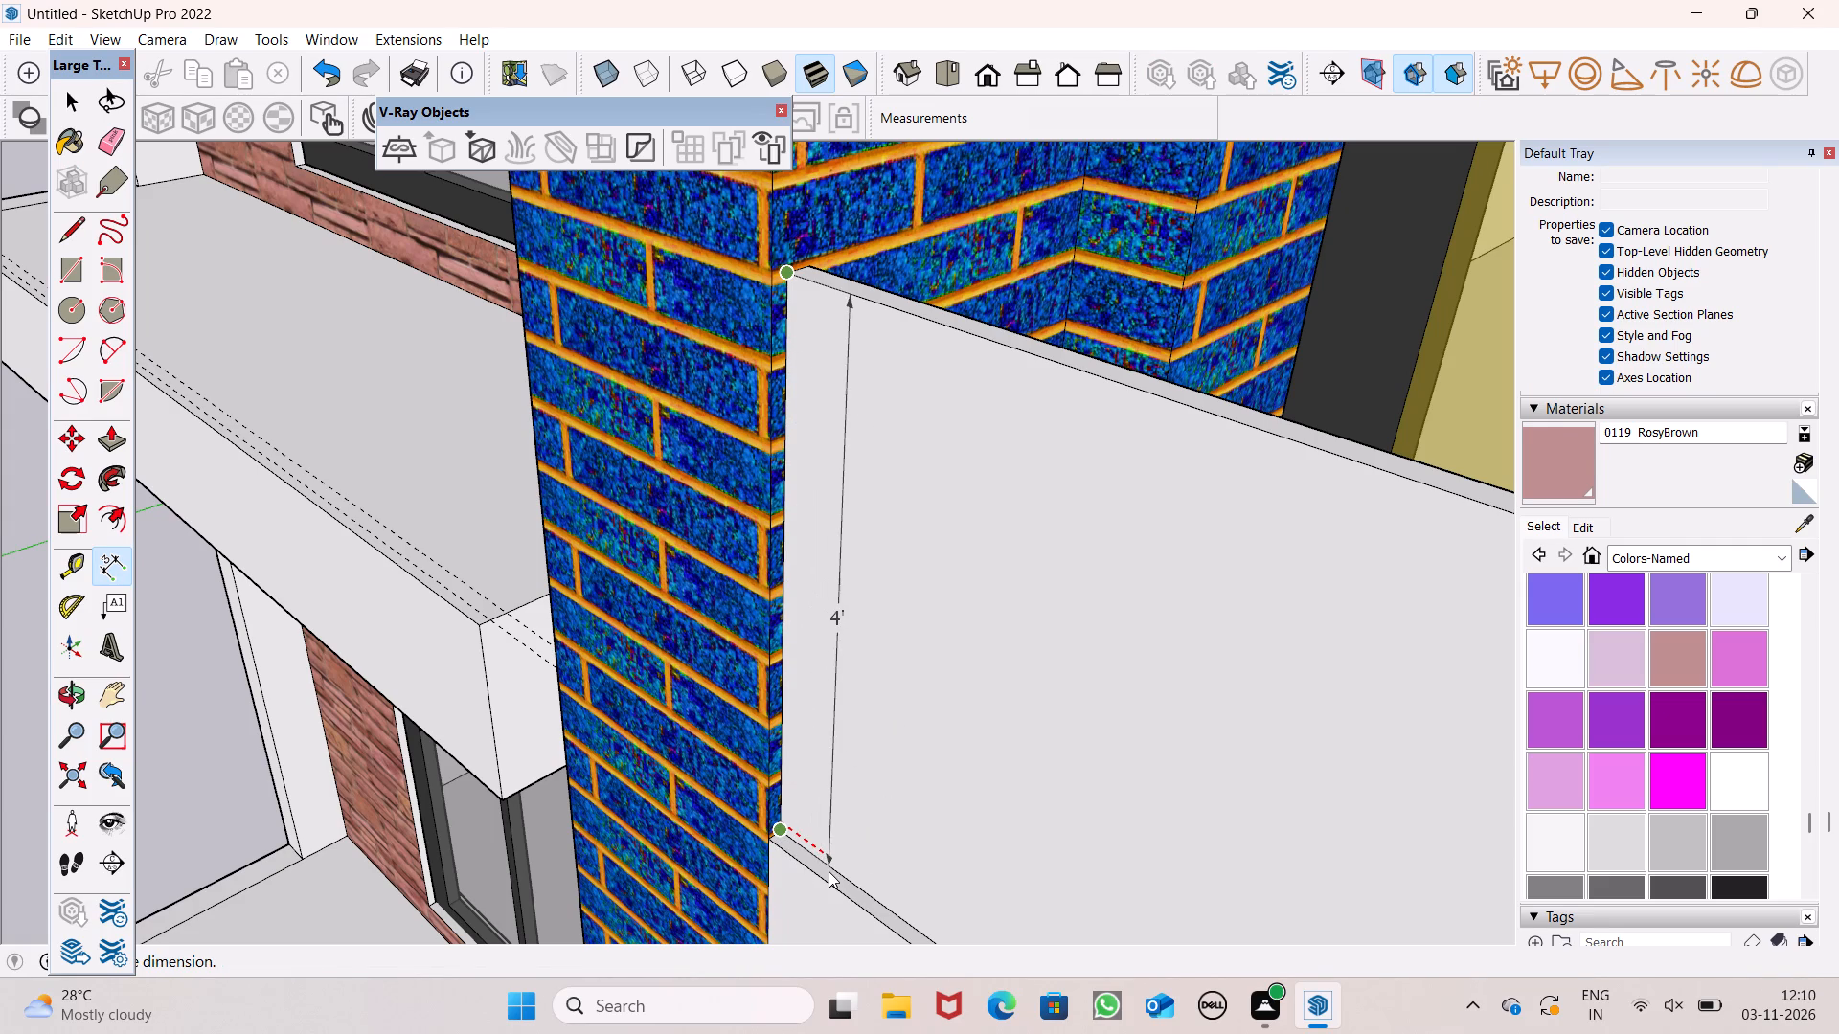
pyautogui.press('space')
# Paint the front face of the left blue bay's top parapet with Translucent Glass Gray from Glass and Mirrors.
pyautogui.scroll(-7, 786, 708)
pyautogui.scroll(1, 722, 573)
pyautogui.scroll(-10, 722, 573)
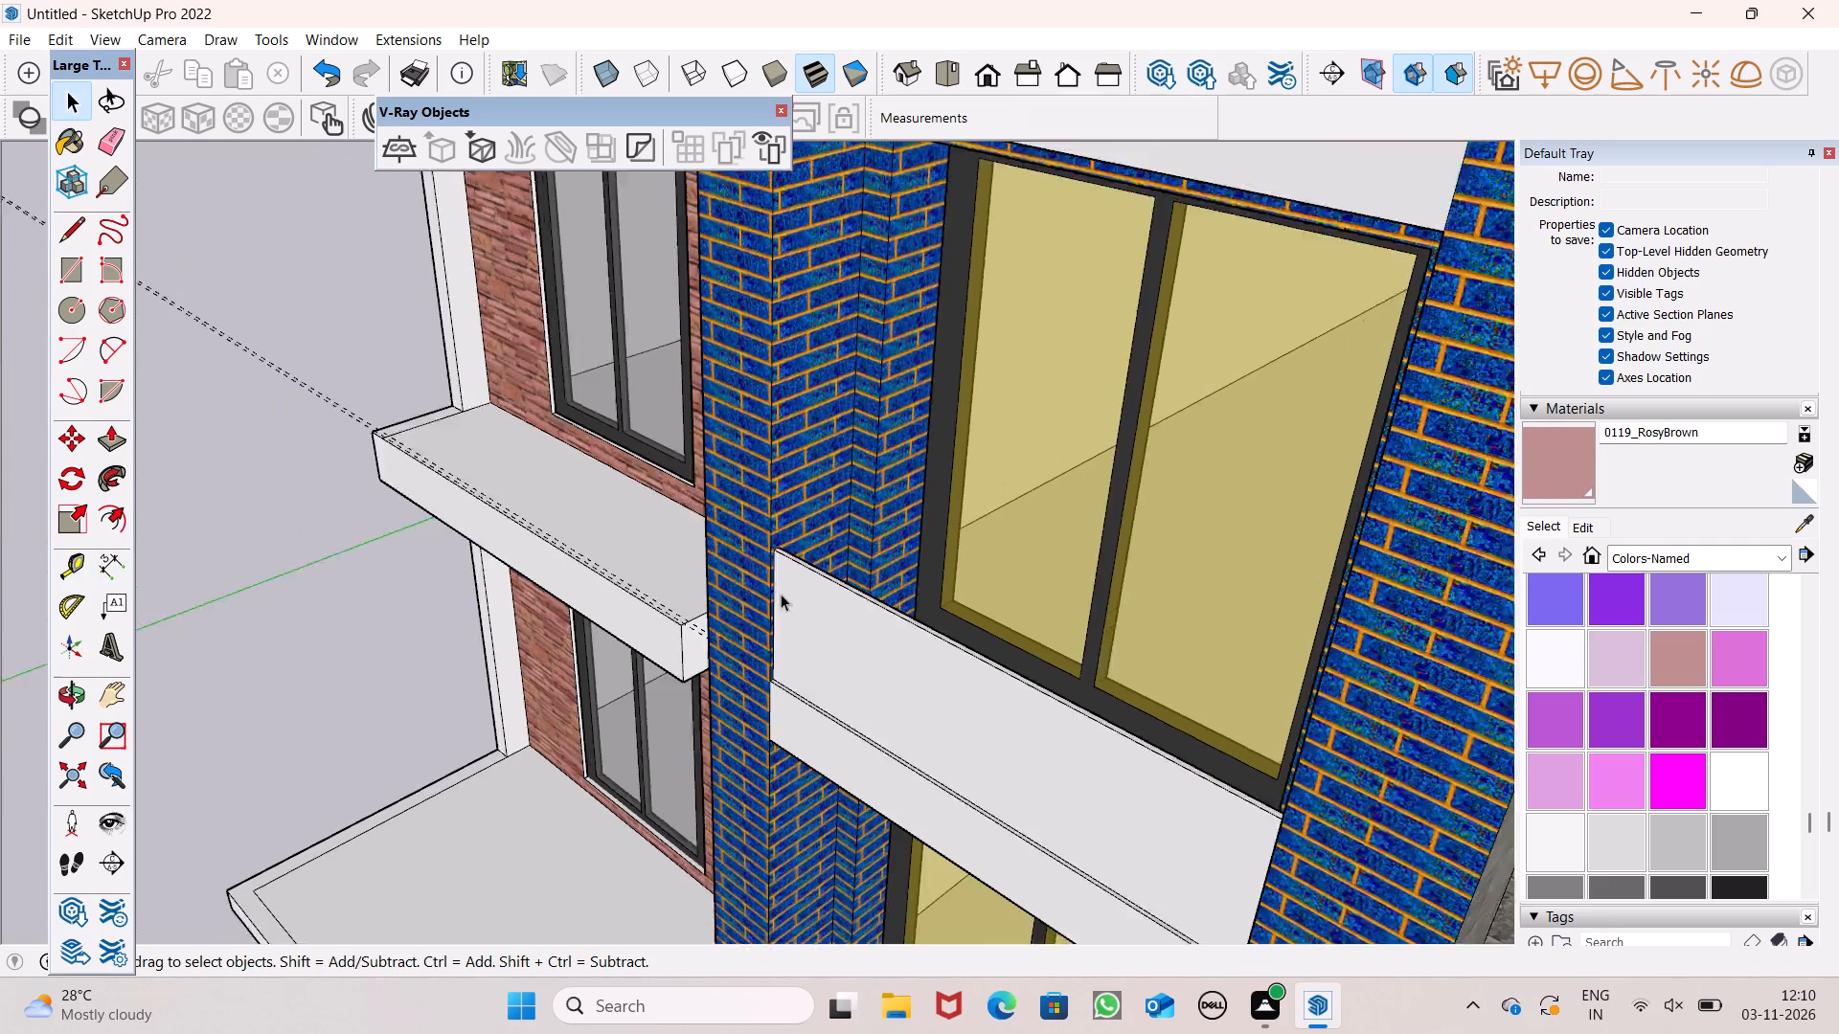
pyautogui.scroll(-9, 781, 594)
pyautogui.moveTo(786, 643); pyautogui.dragTo(1181, 438, button='middle')
pyautogui.scroll(-14, 1014, 406)
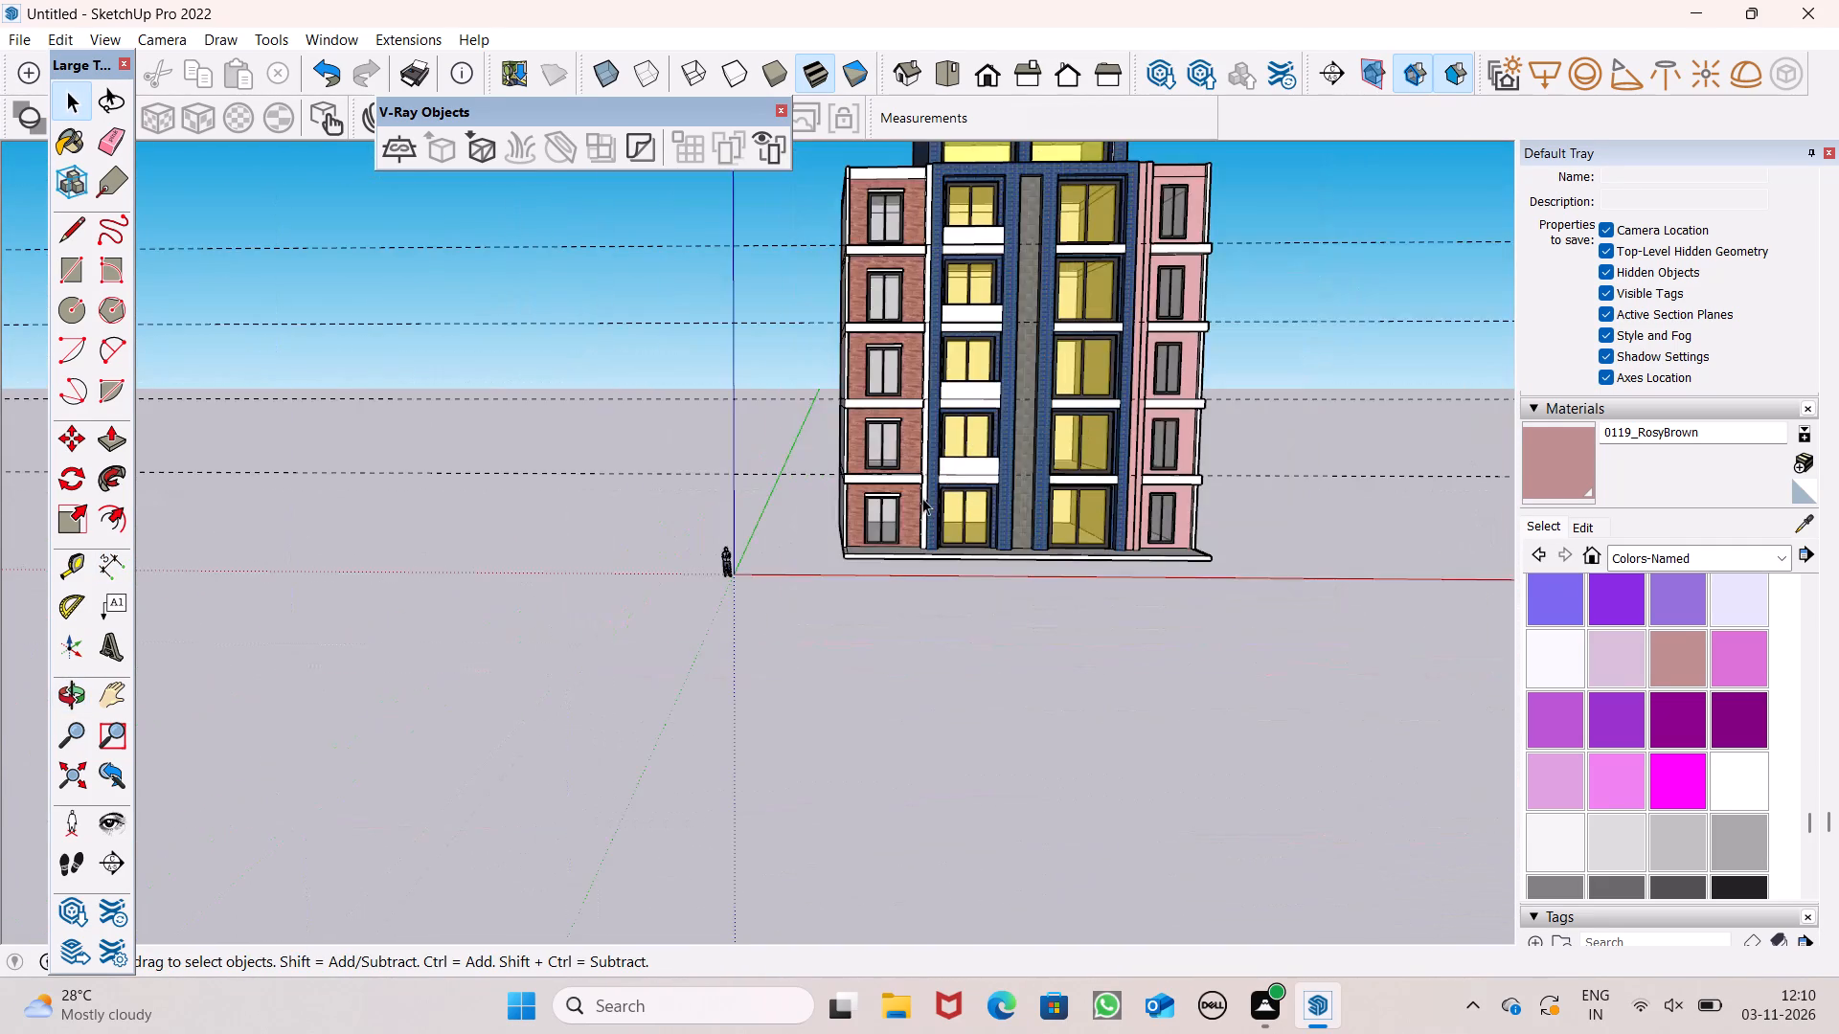
pyautogui.moveTo(922, 499); pyautogui.dragTo(808, 657, button='middle')
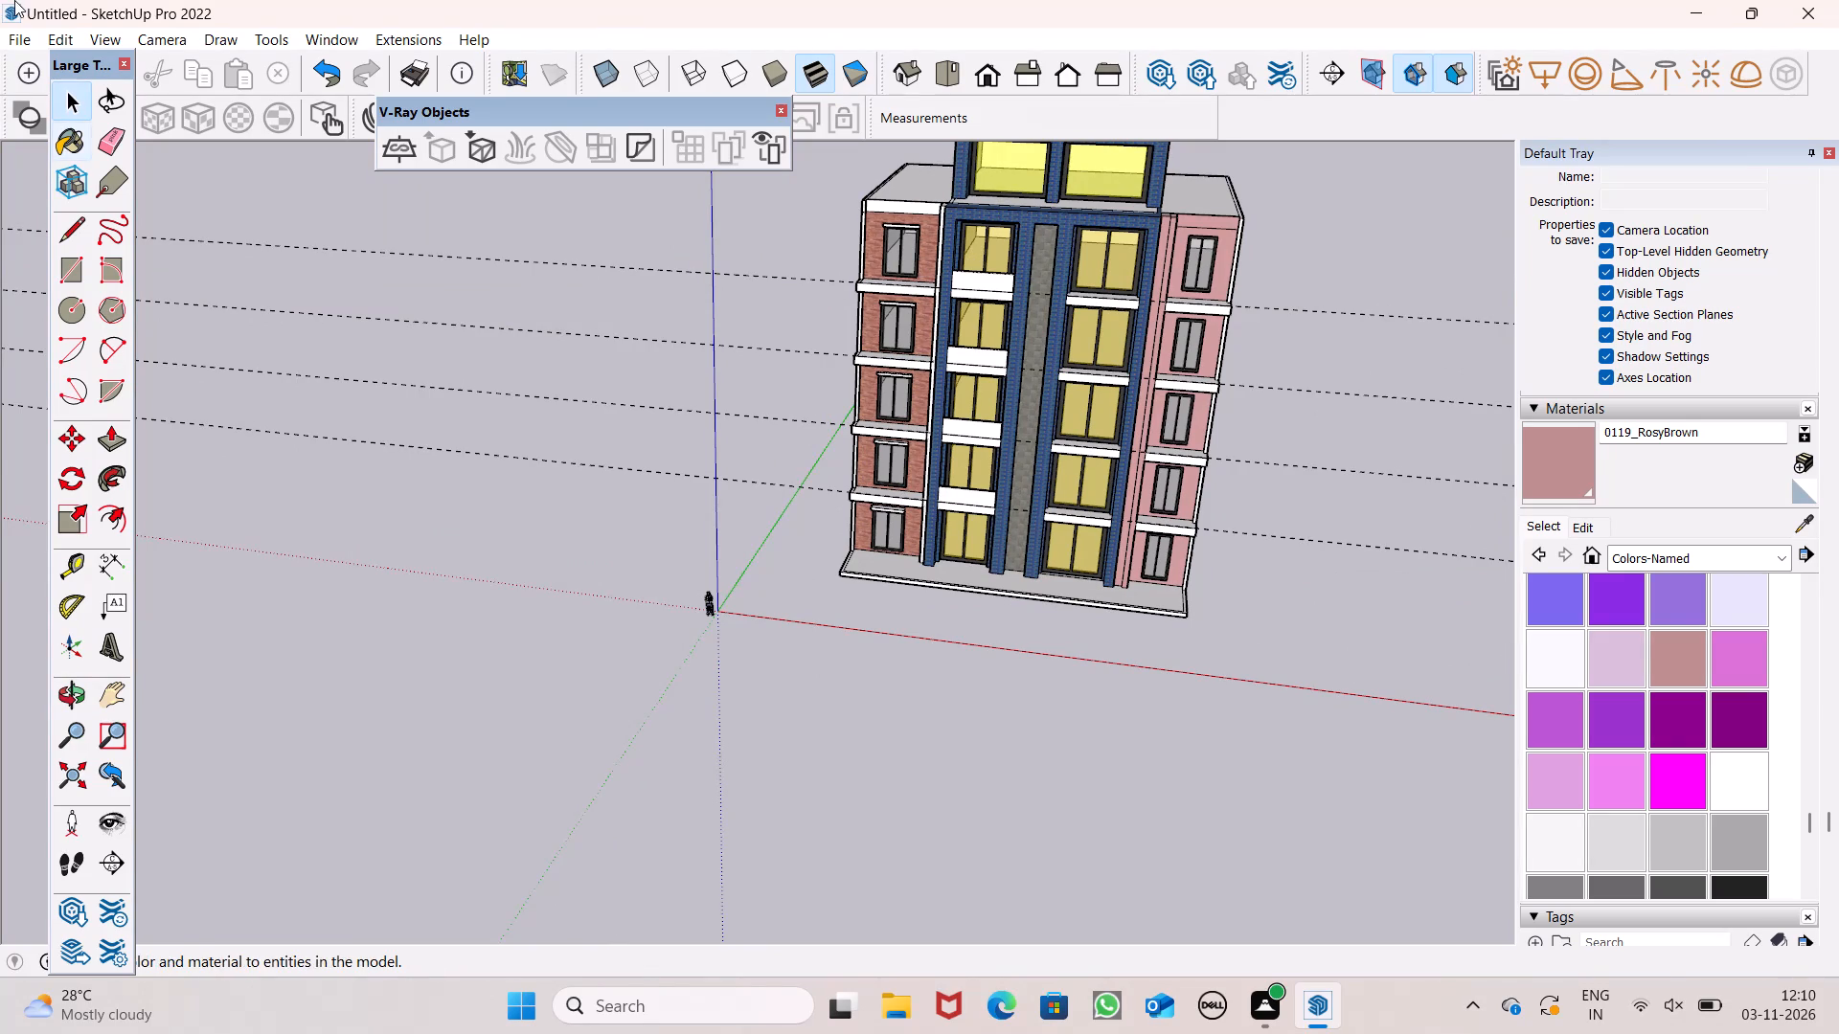
pyautogui.scroll(2, 939, 244)
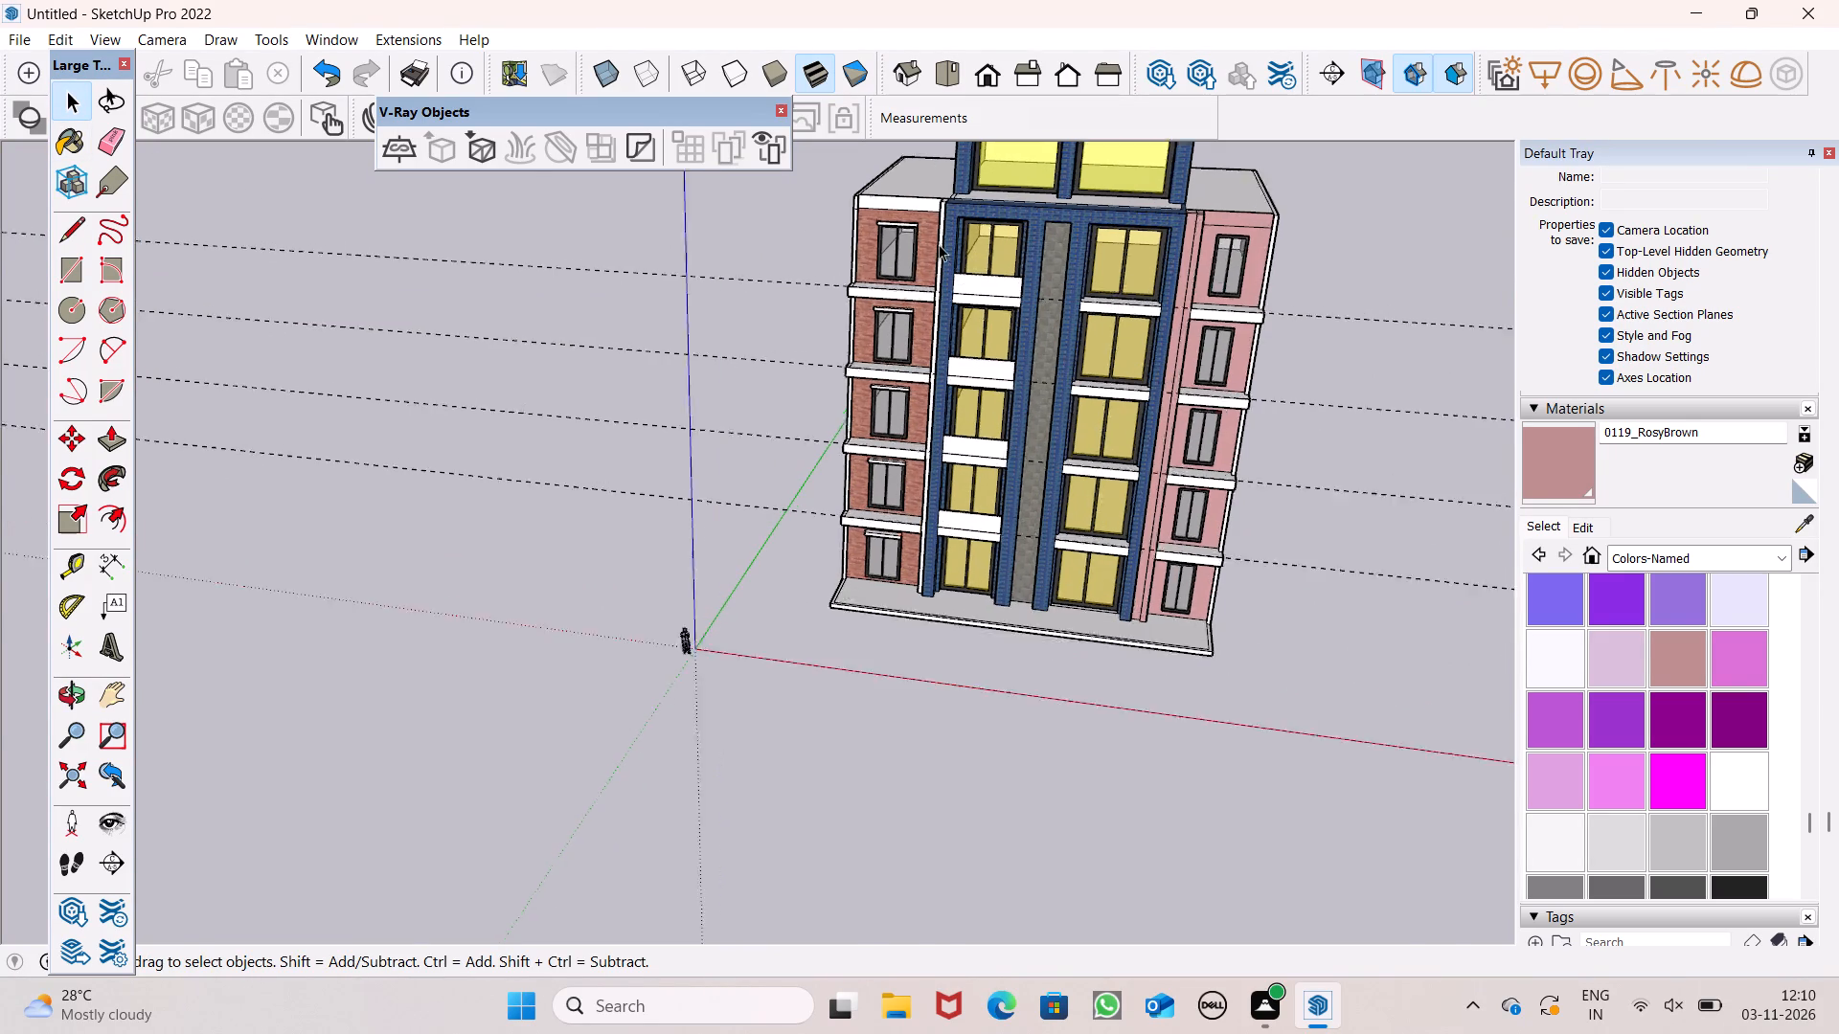
pyautogui.scroll(6, 939, 244)
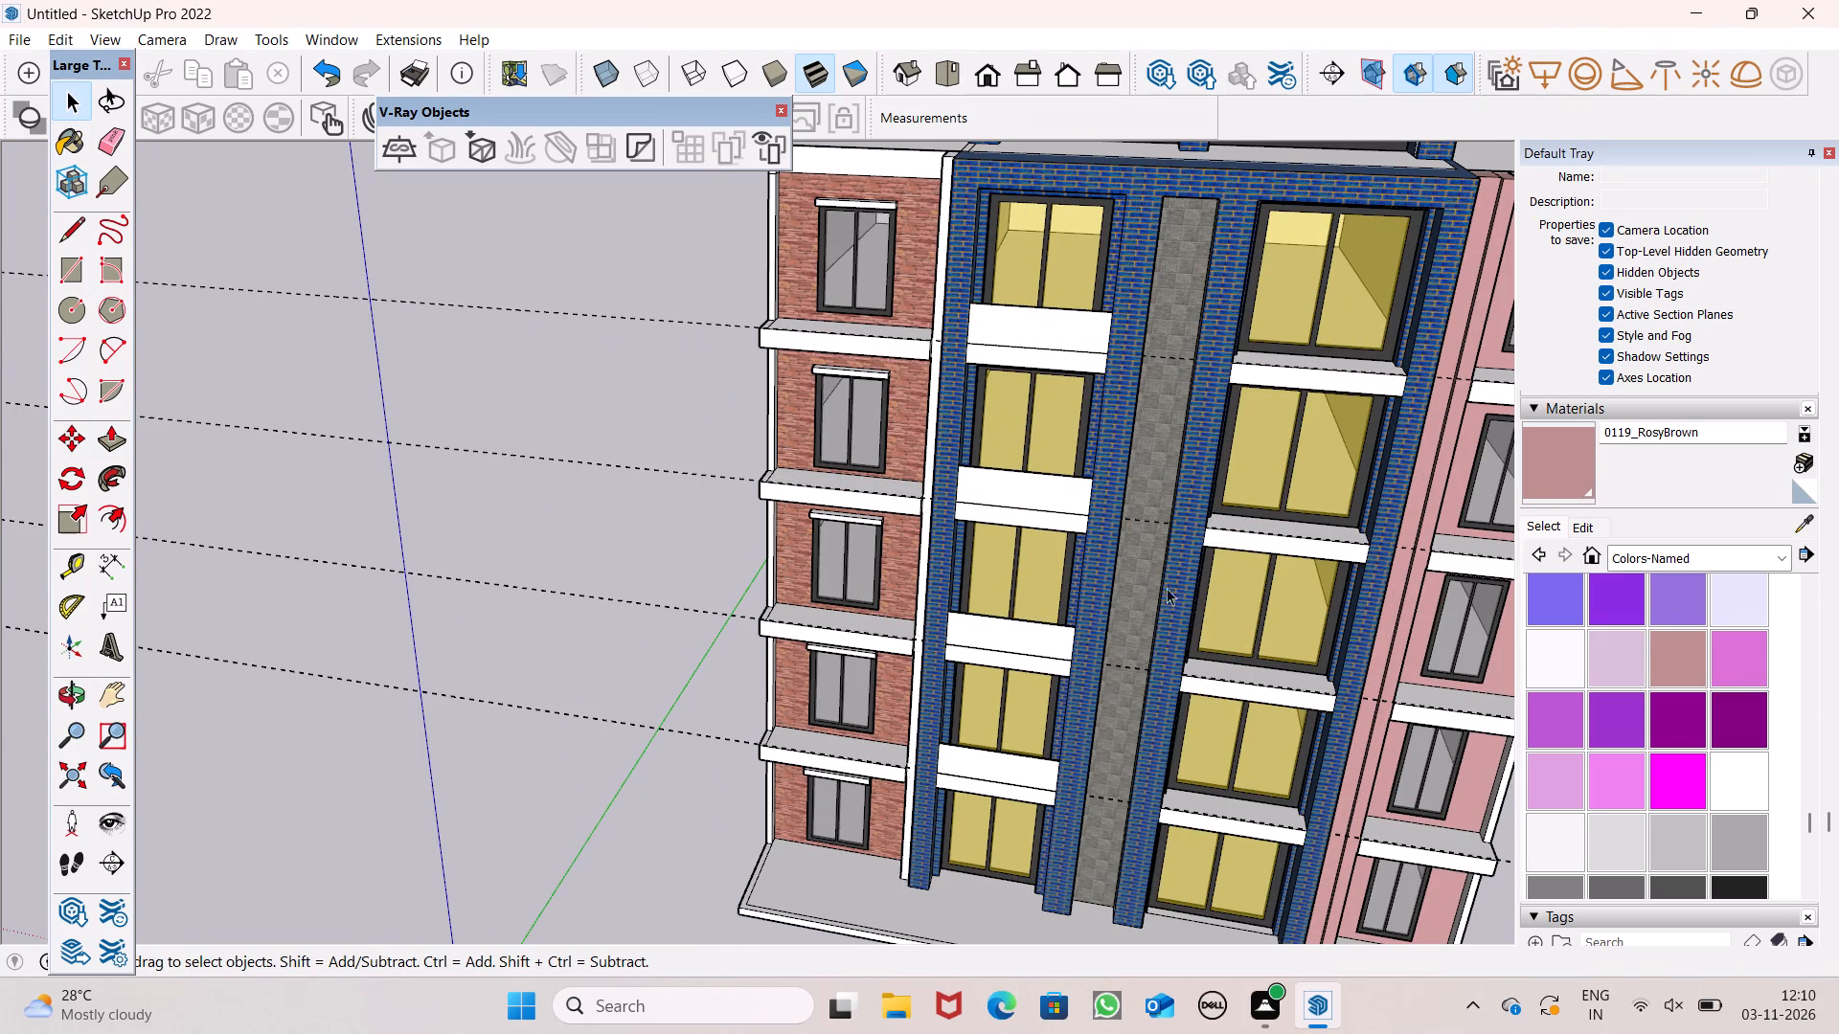
pyautogui.click(1686, 555)
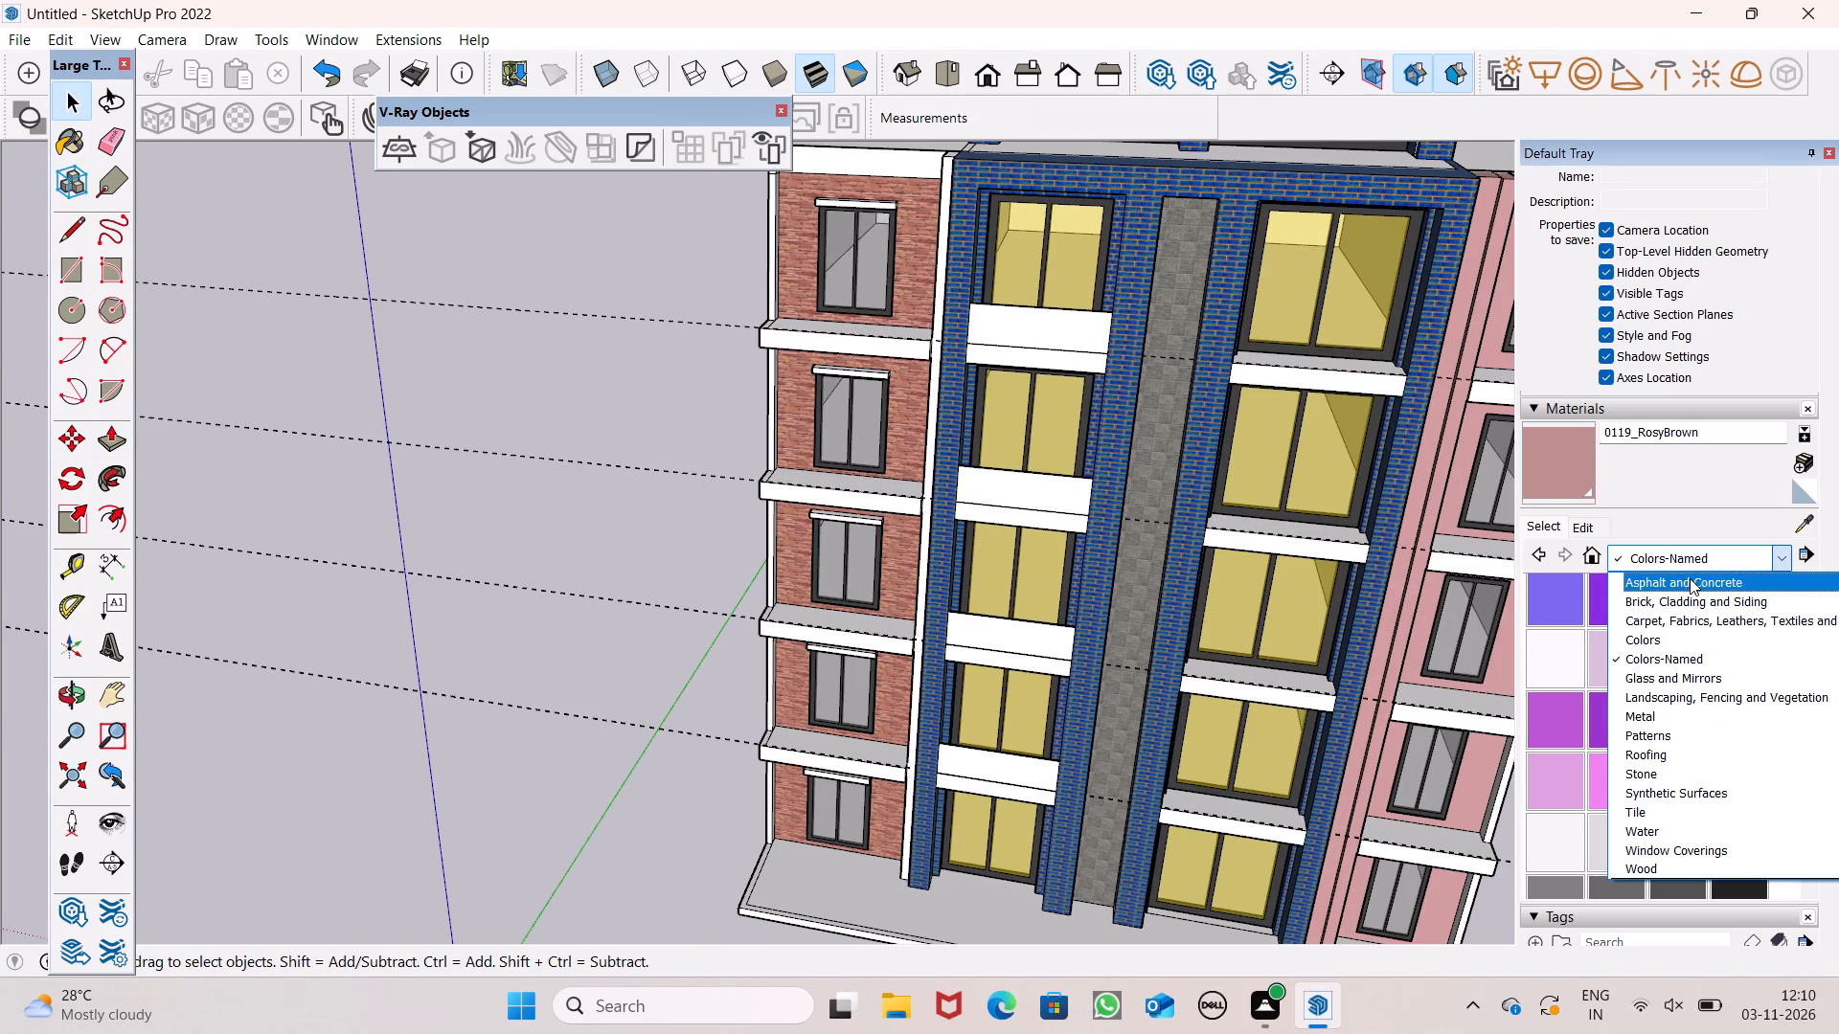
pyautogui.click(1757, 679)
pyautogui.click(1739, 661)
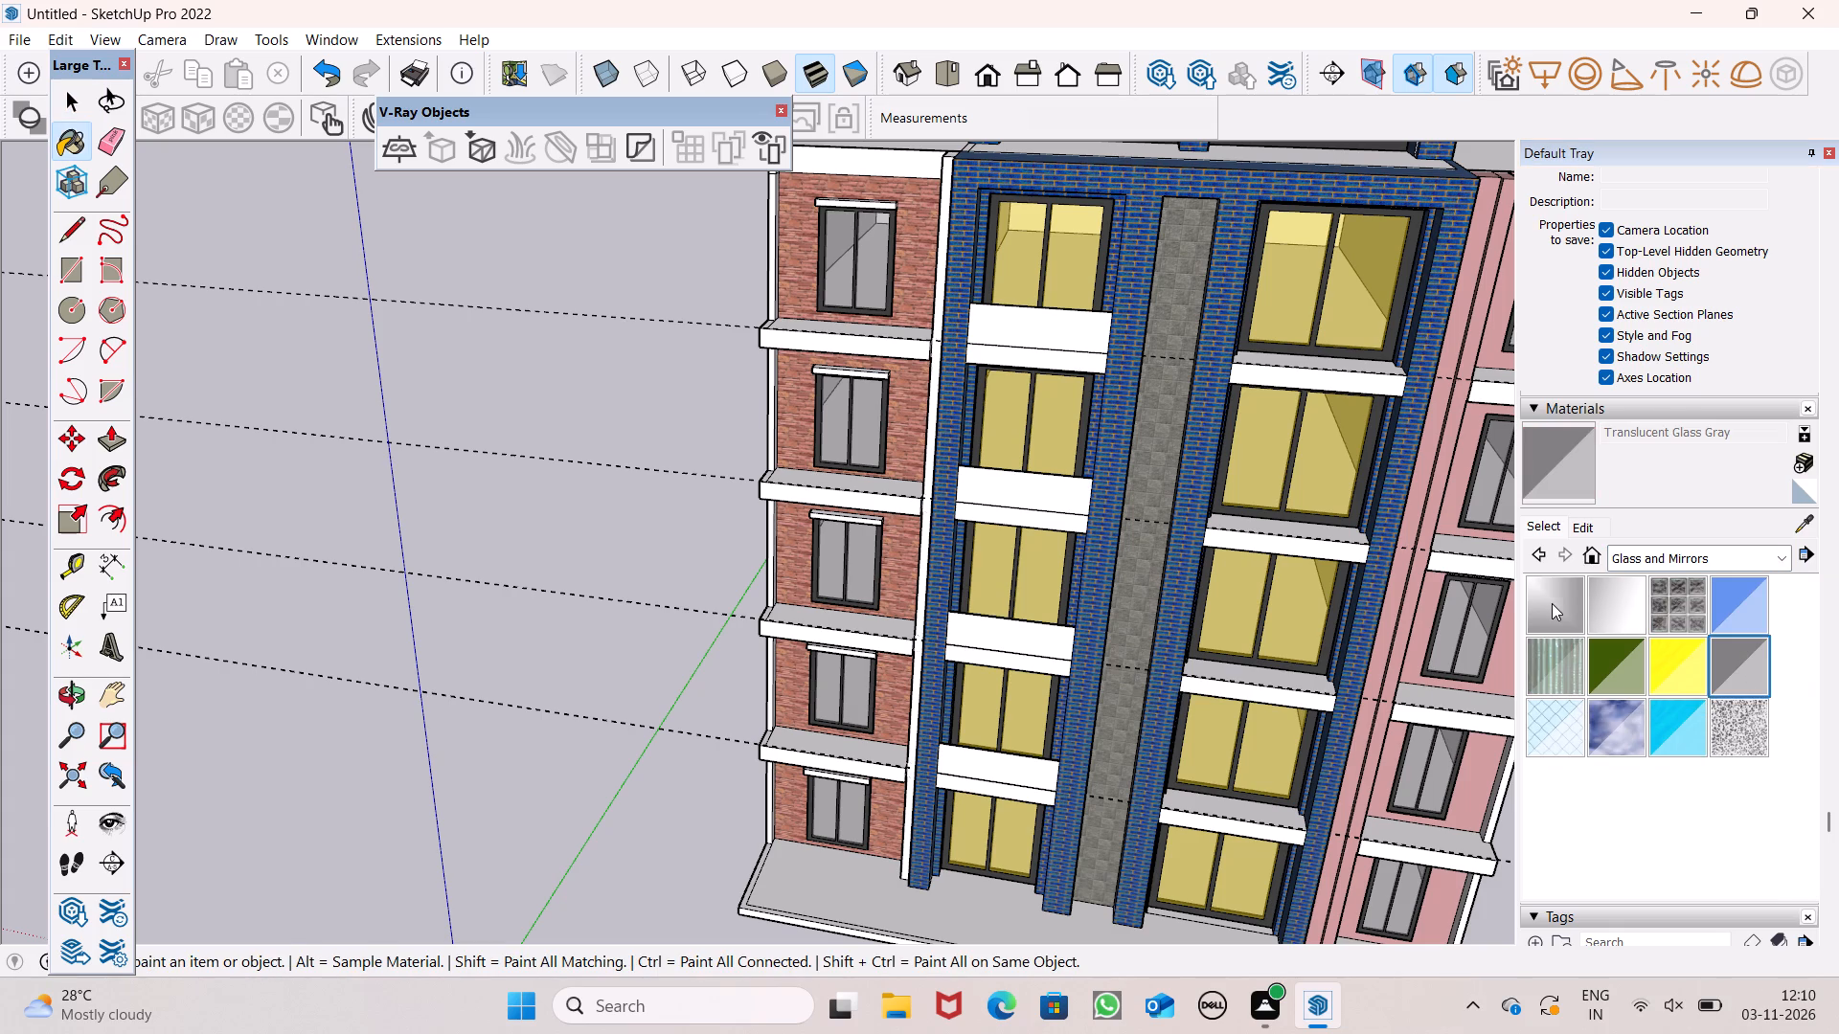
pyautogui.click(1060, 337)
# Paint the inner face of the left blue bay's top parapet with Translucent Glass Gray.
pyautogui.scroll(1, 1133, 352)
pyautogui.moveTo(1134, 352); pyautogui.dragTo(1137, 364, button='middle')
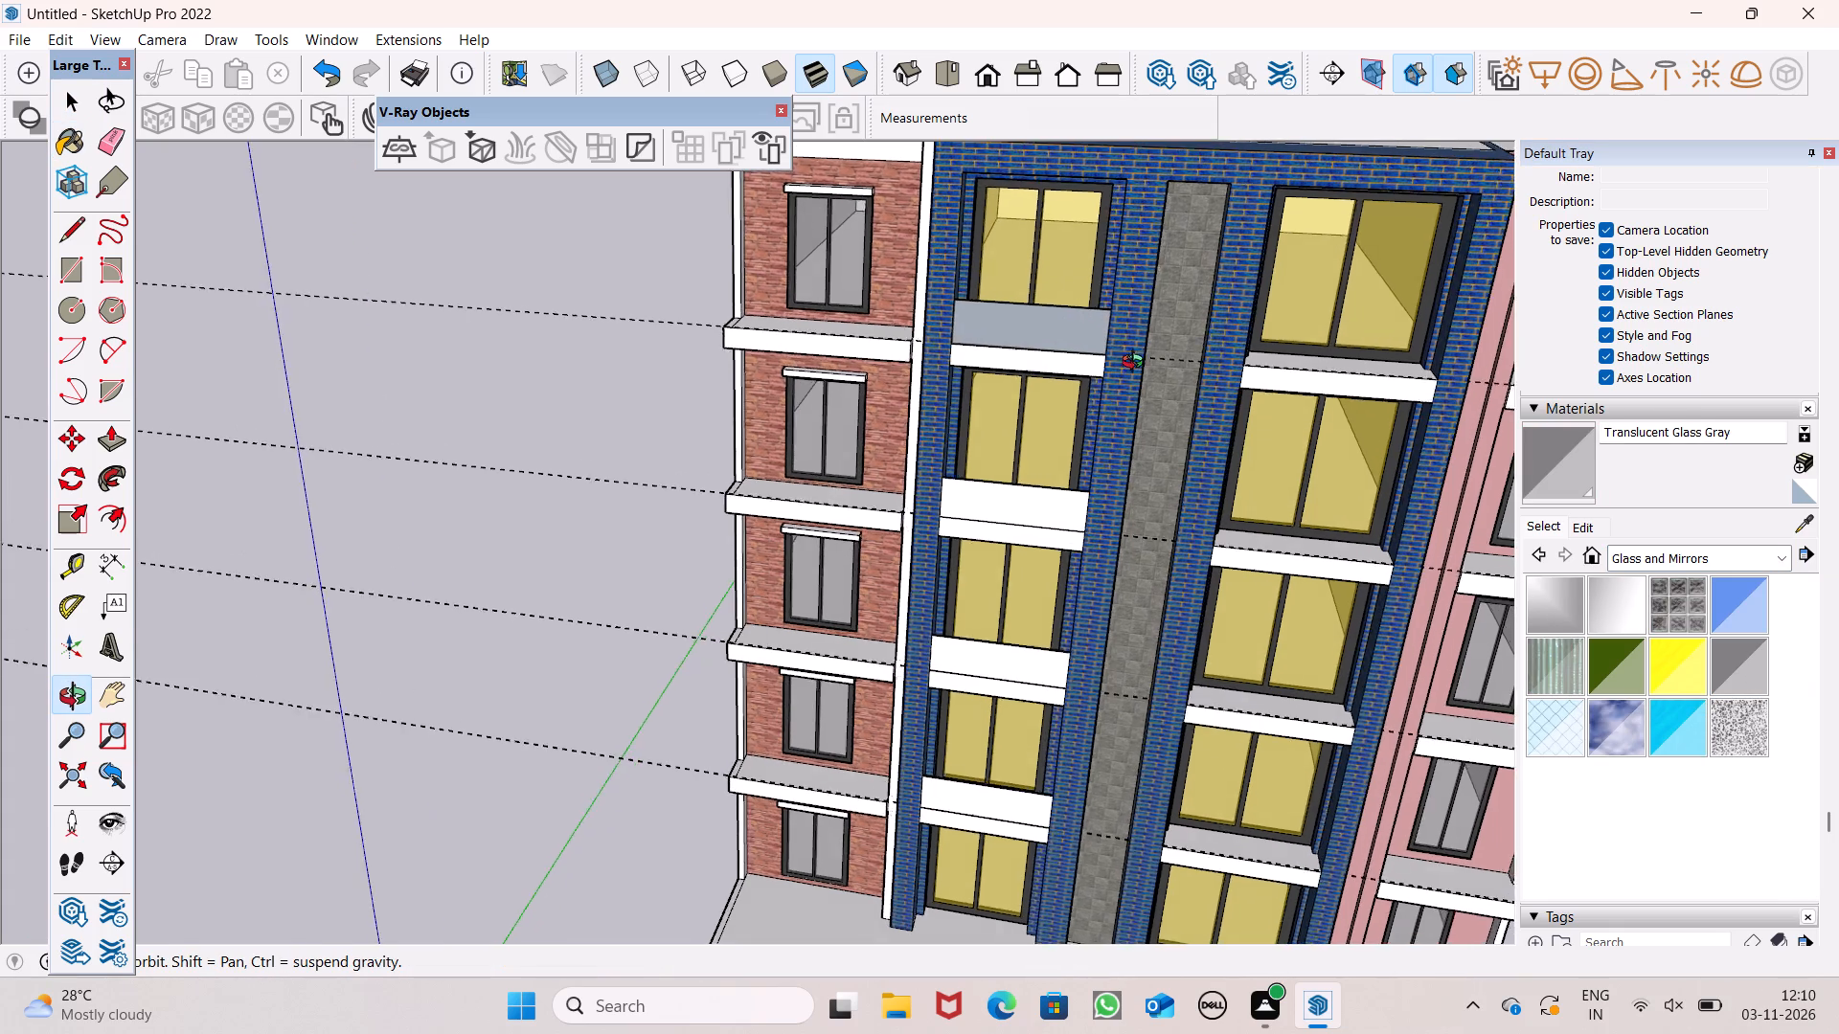
pyautogui.moveTo(1137, 364); pyautogui.dragTo(727, 616, button='middle')
pyautogui.scroll(8, 842, 619)
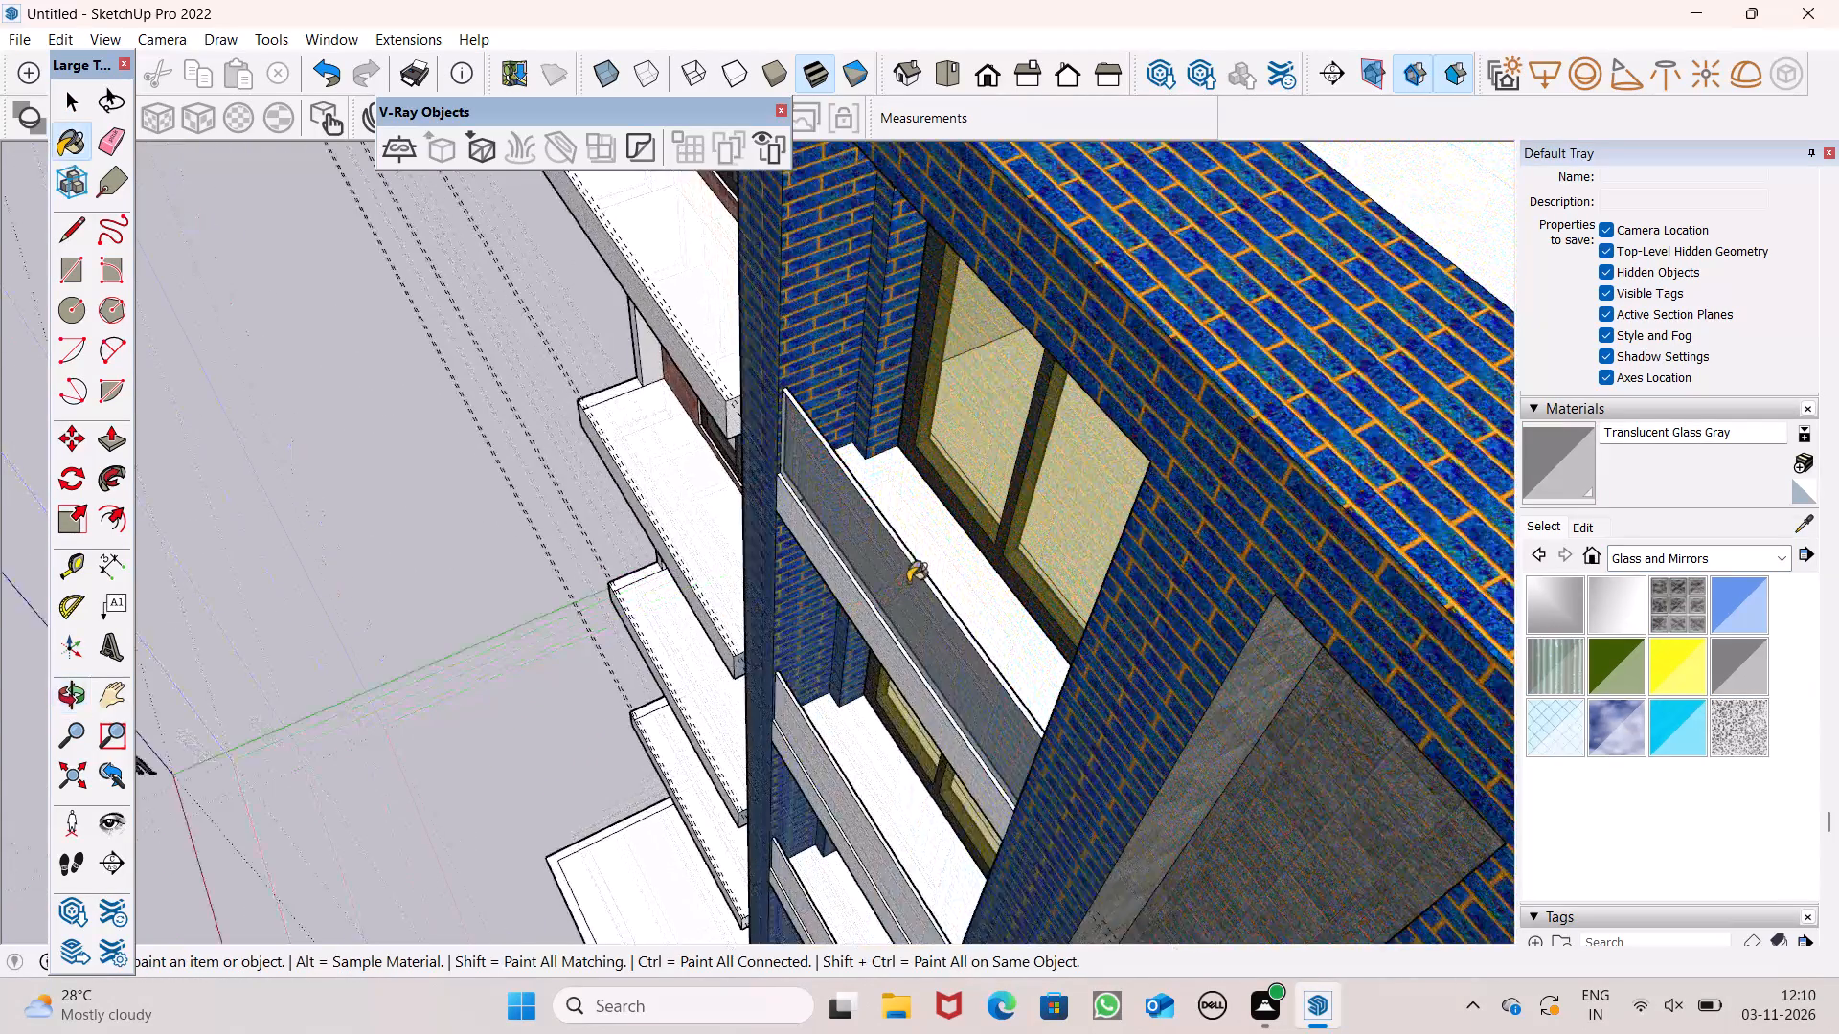
pyautogui.scroll(8, 930, 571)
pyautogui.scroll(1, 973, 650)
pyautogui.moveTo(975, 650); pyautogui.dragTo(760, 601, button='middle')
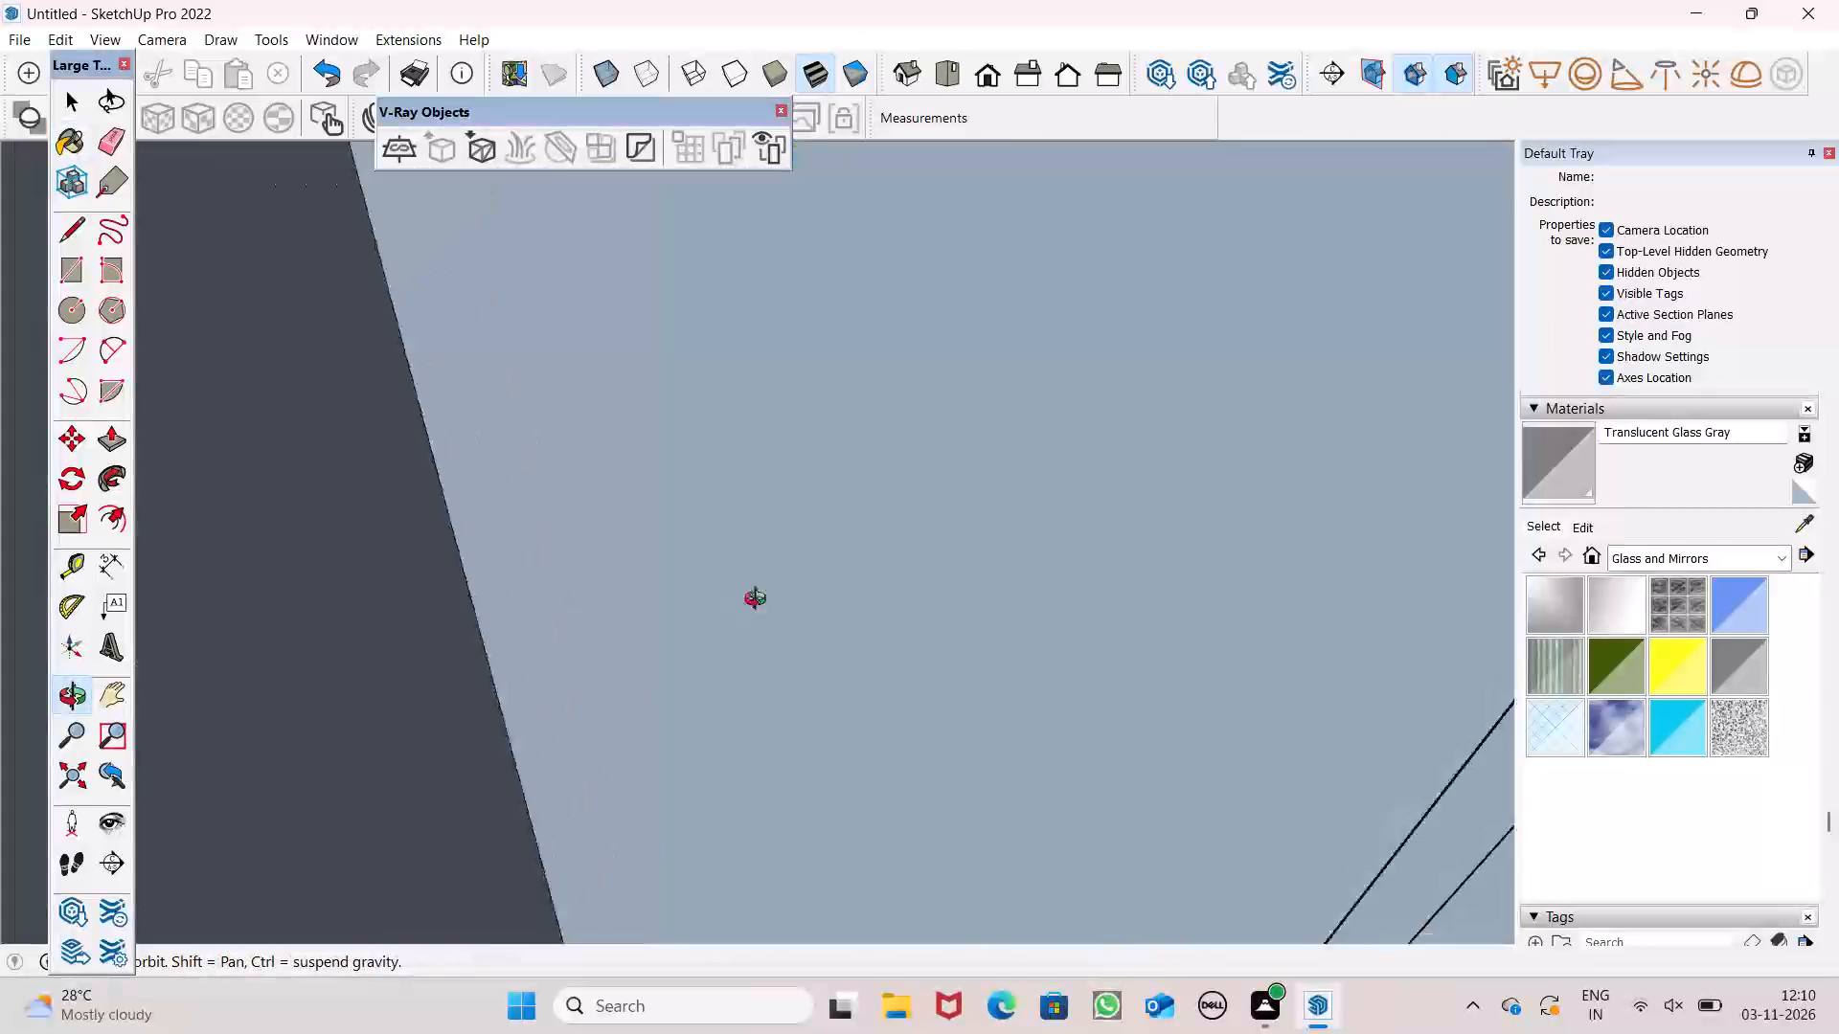
pyautogui.moveTo(760, 601); pyautogui.dragTo(836, 612, button='middle')
pyautogui.scroll(9, 805, 684)
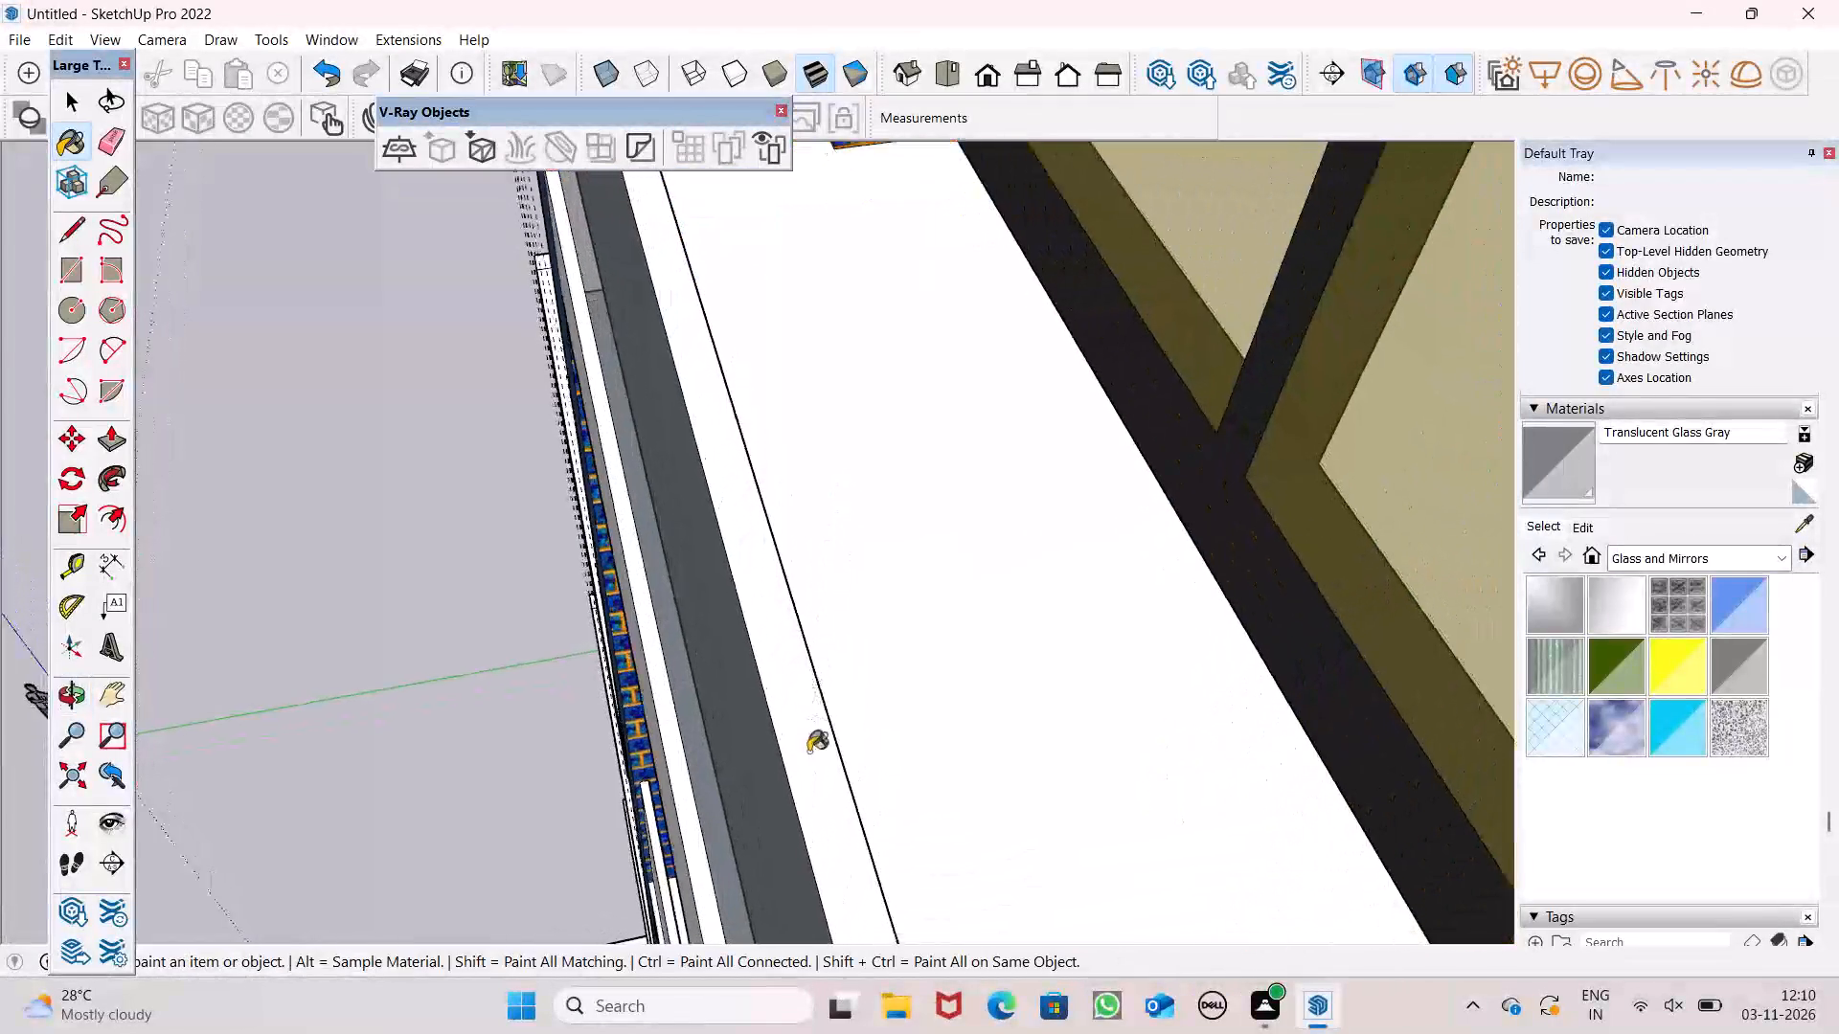
pyautogui.scroll(1, 813, 750)
pyautogui.moveTo(814, 749); pyautogui.dragTo(549, 775, button='middle')
pyautogui.click(785, 797)
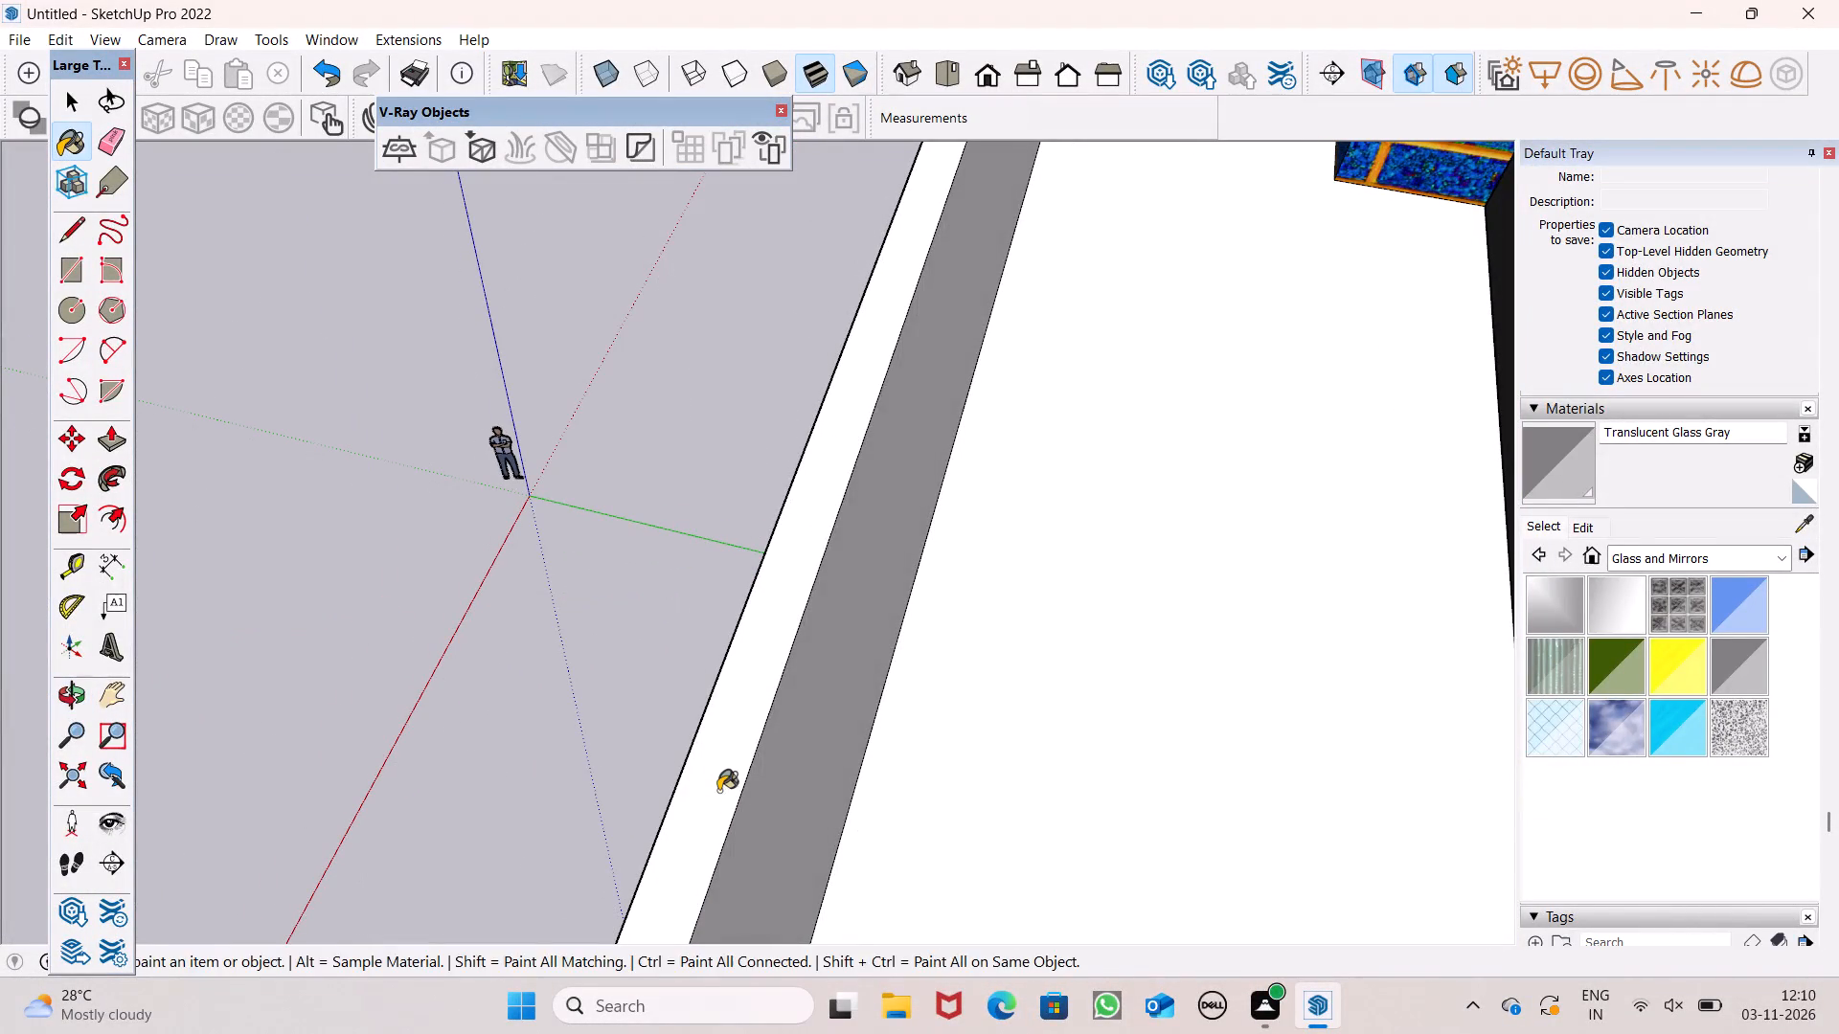
# Paint the front faces of the left blue bay's three lower parapets with Translucent Glass Gray.
pyautogui.moveTo(705, 780); pyautogui.dragTo(1170, 665, button='middle')
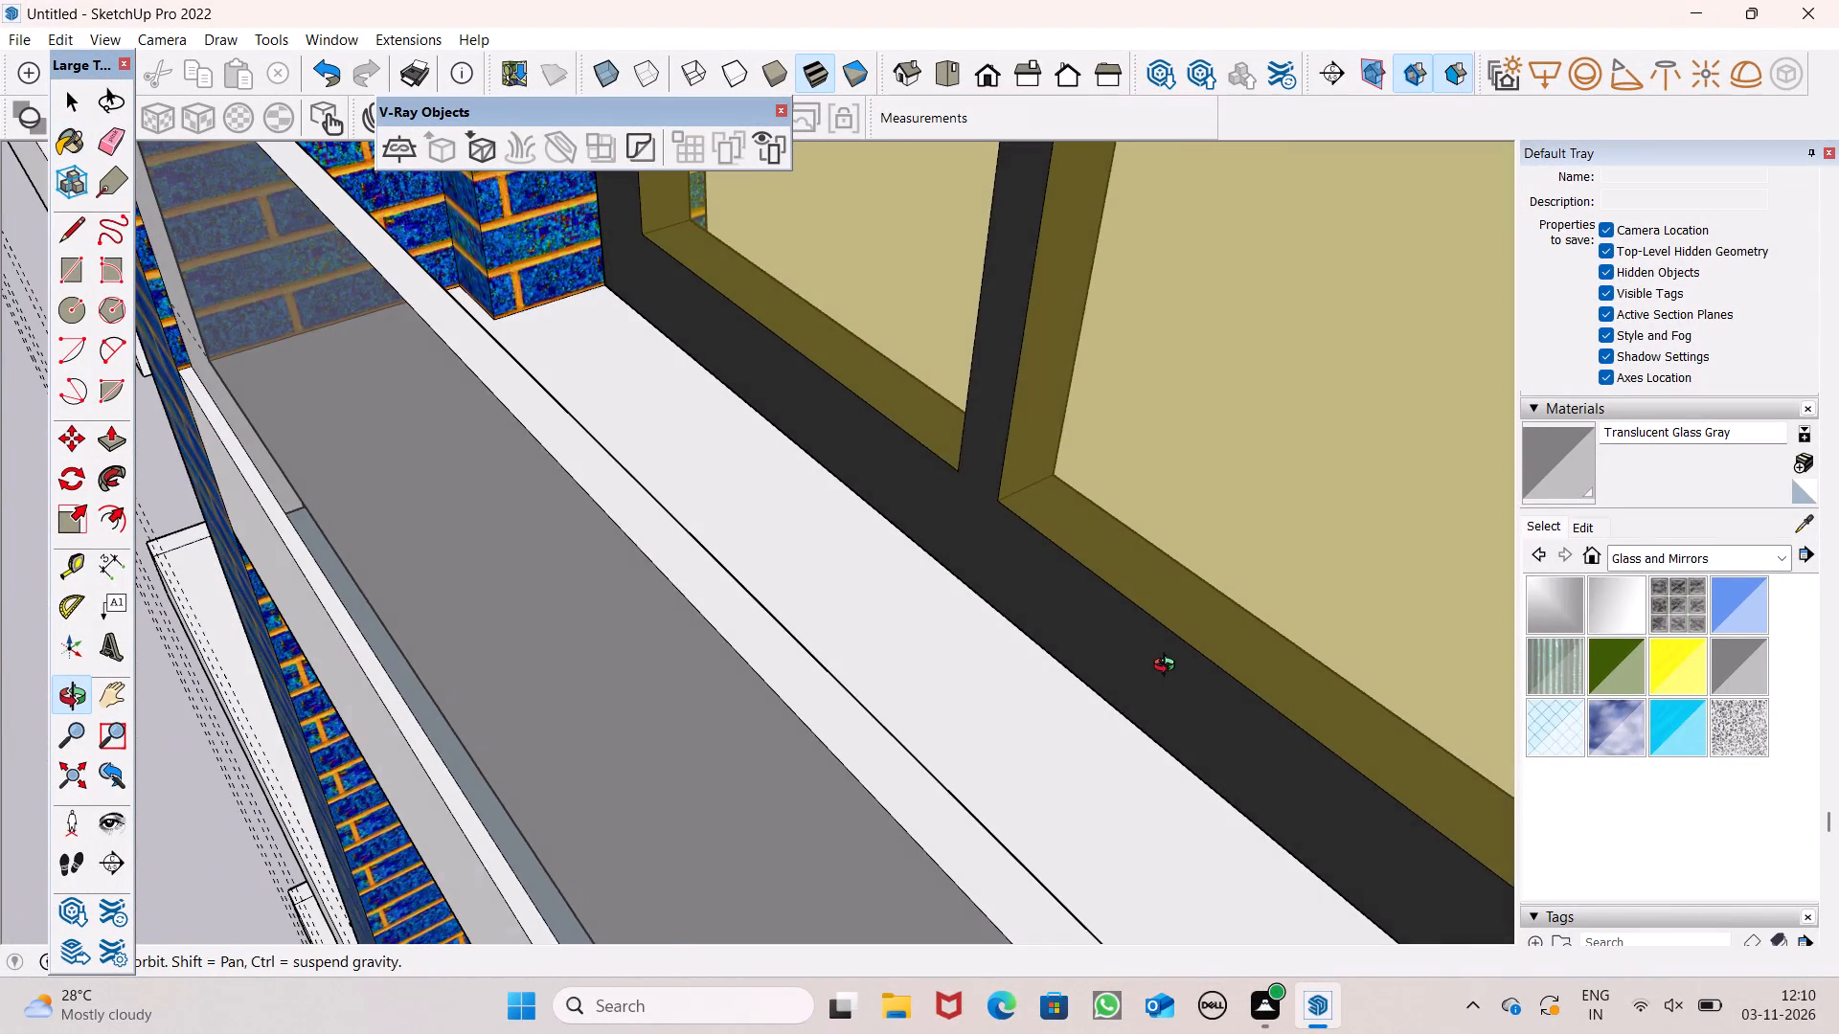
pyautogui.scroll(-6, 1092, 607)
pyautogui.scroll(-14, 1085, 466)
pyautogui.scroll(-7, 1046, 522)
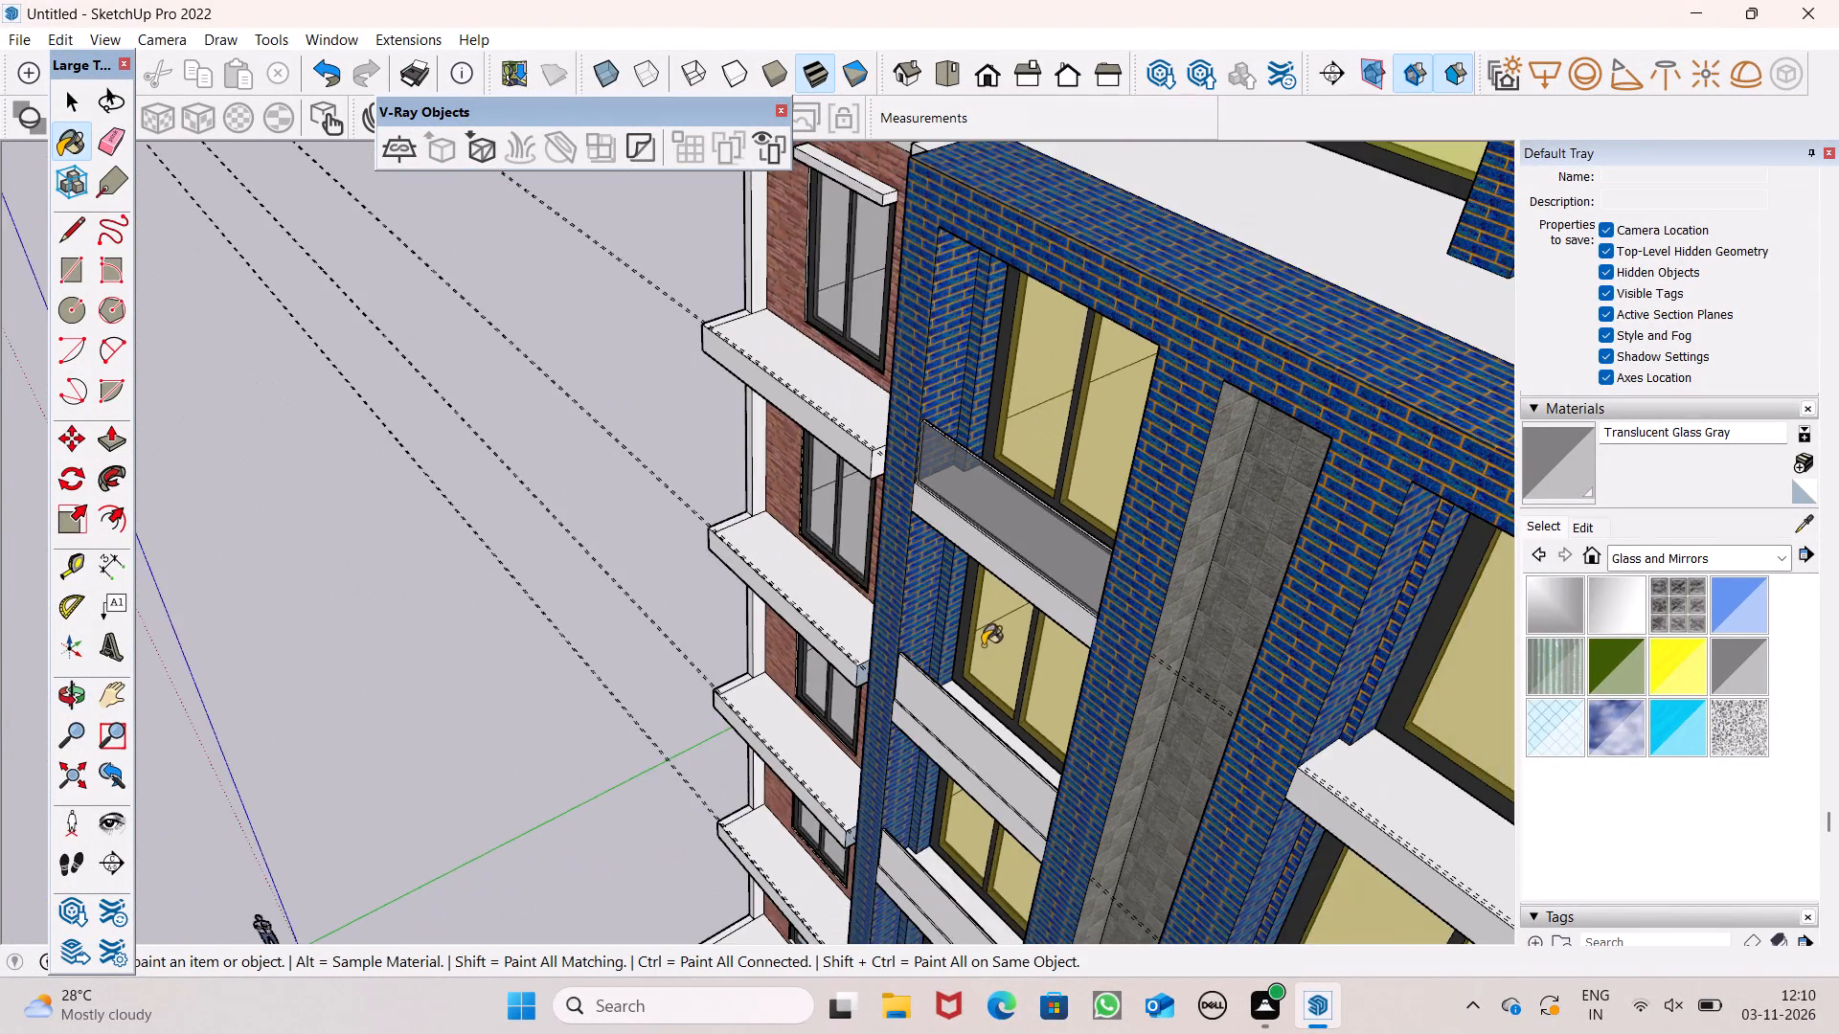
pyautogui.moveTo(983, 676); pyautogui.dragTo(1302, 528, button='middle')
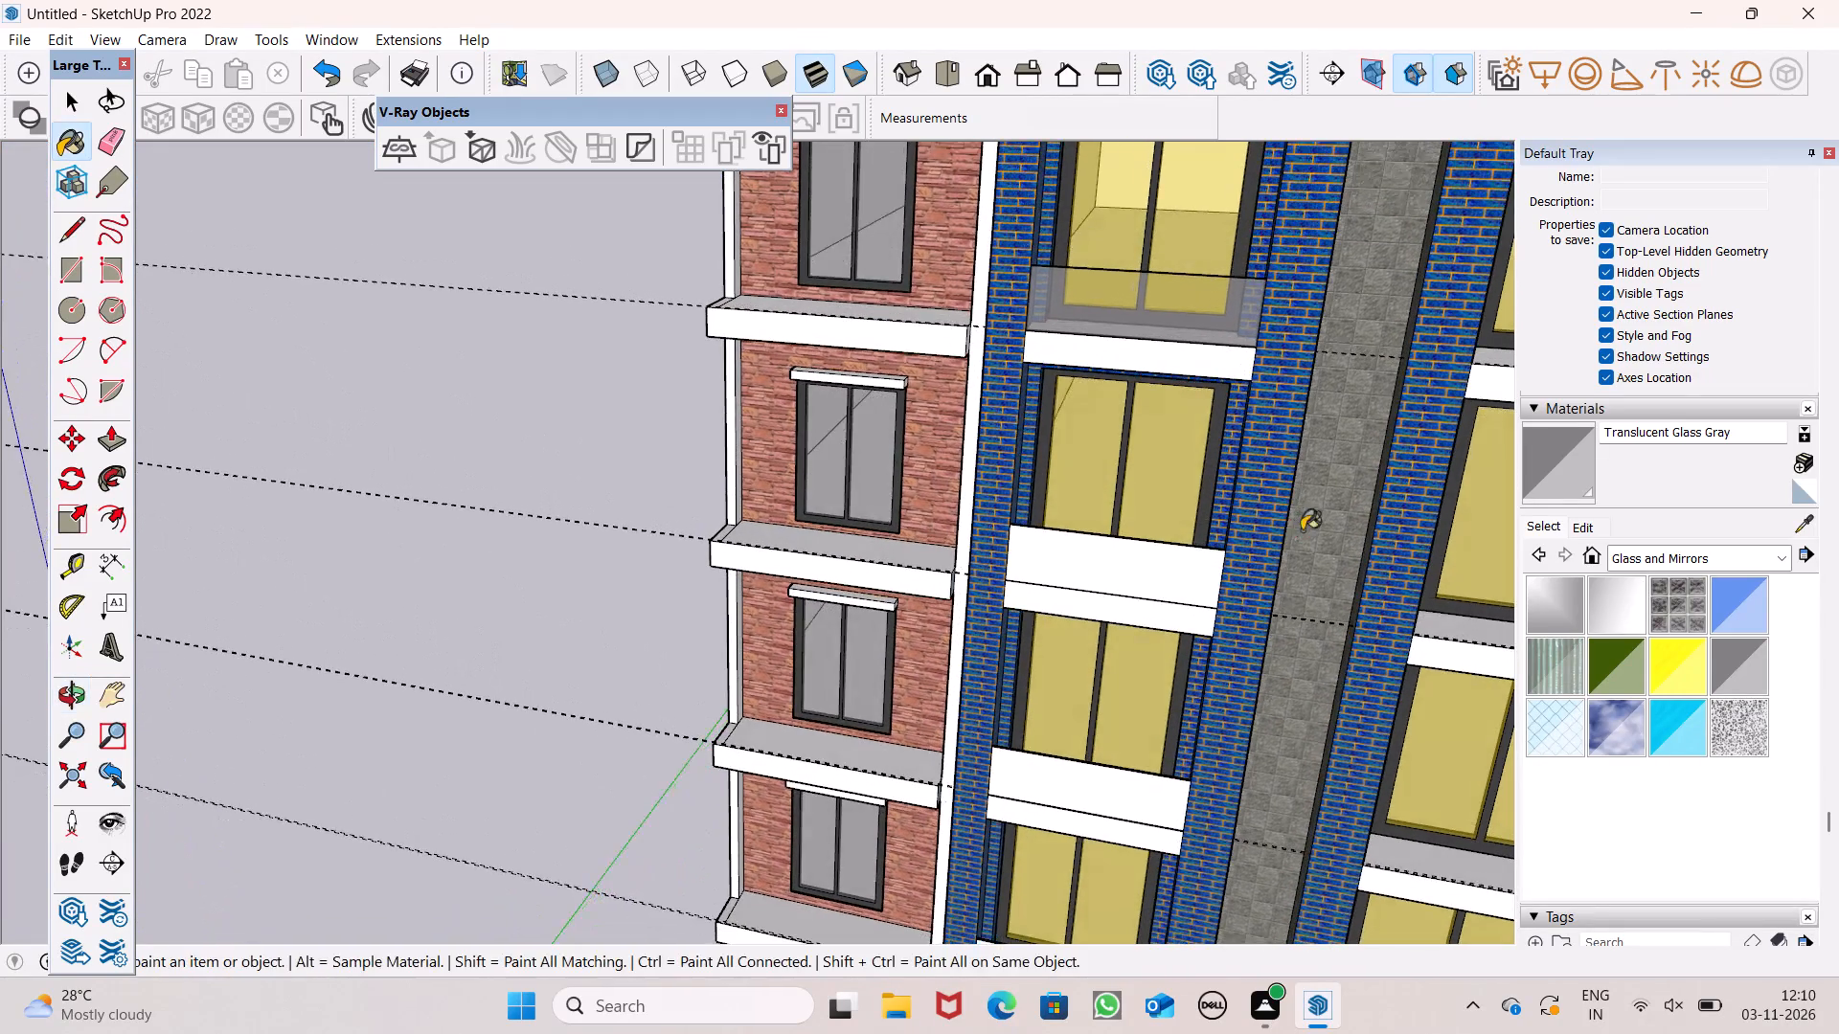
pyautogui.scroll(-4, 1017, 683)
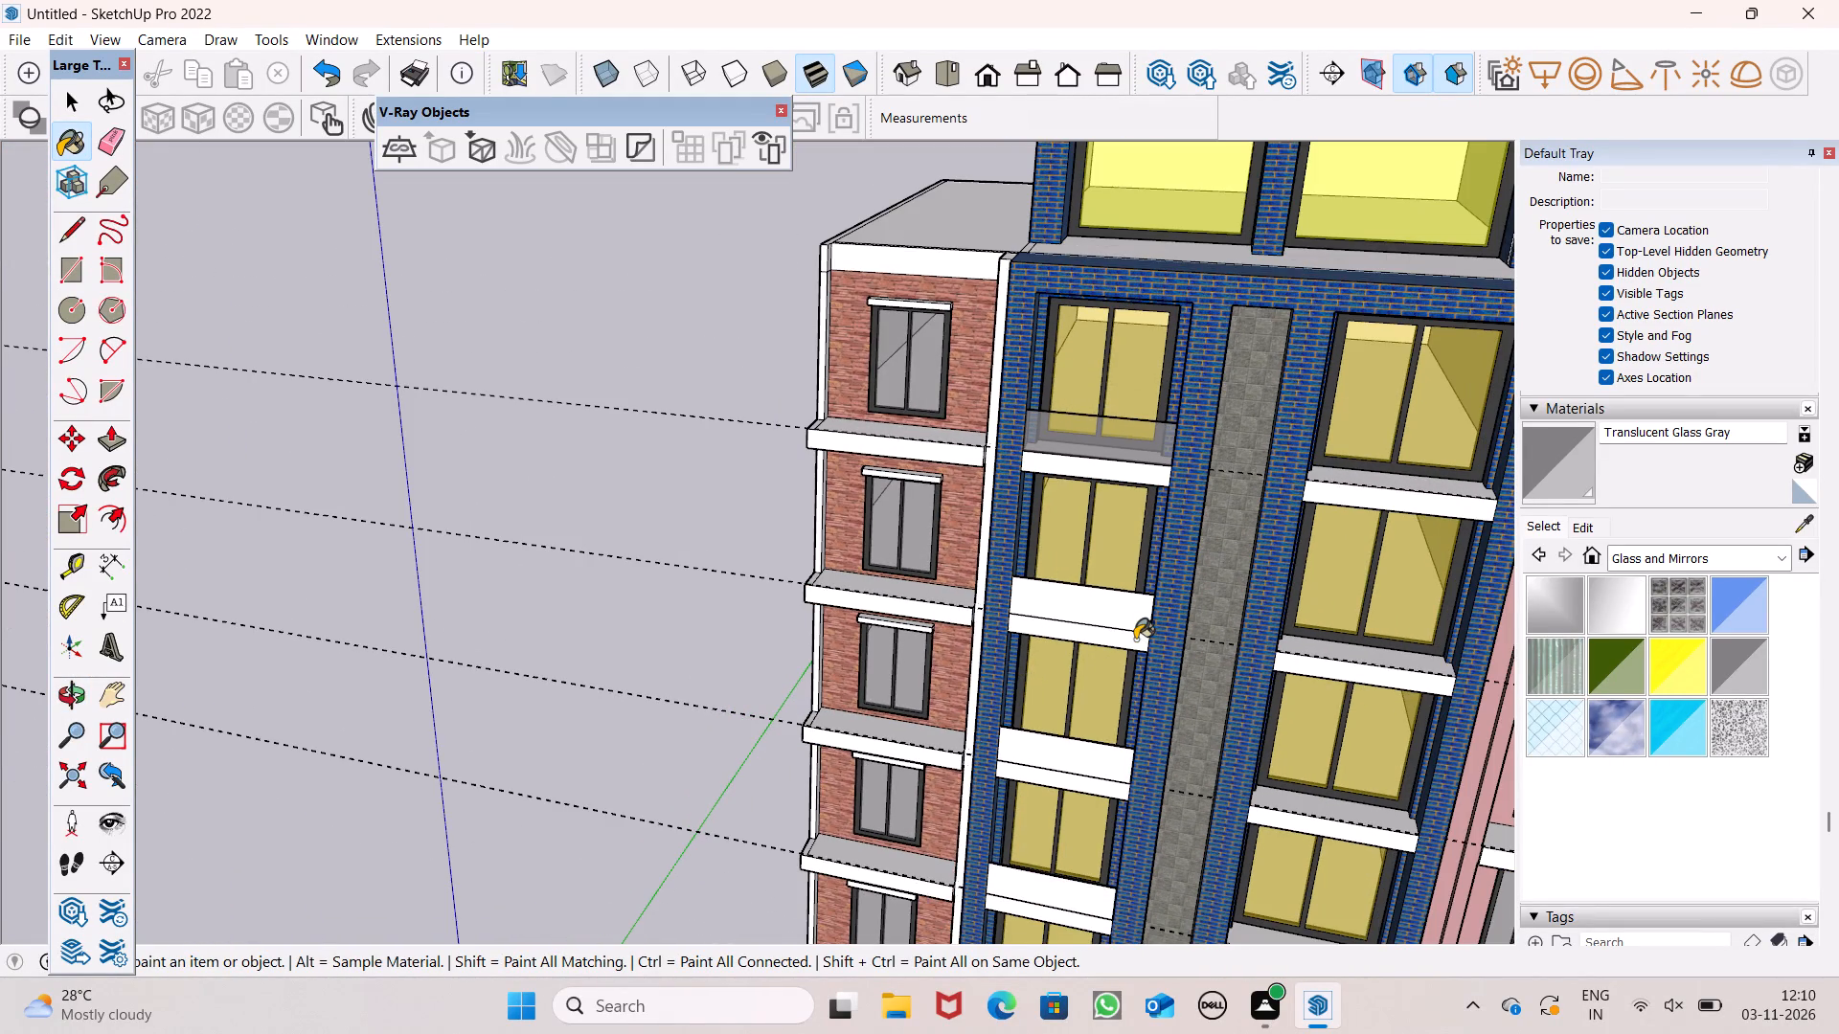
pyautogui.scroll(7, 1135, 640)
pyautogui.scroll(6, 1060, 614)
pyautogui.click(1040, 573)
pyautogui.scroll(-7, 1009, 480)
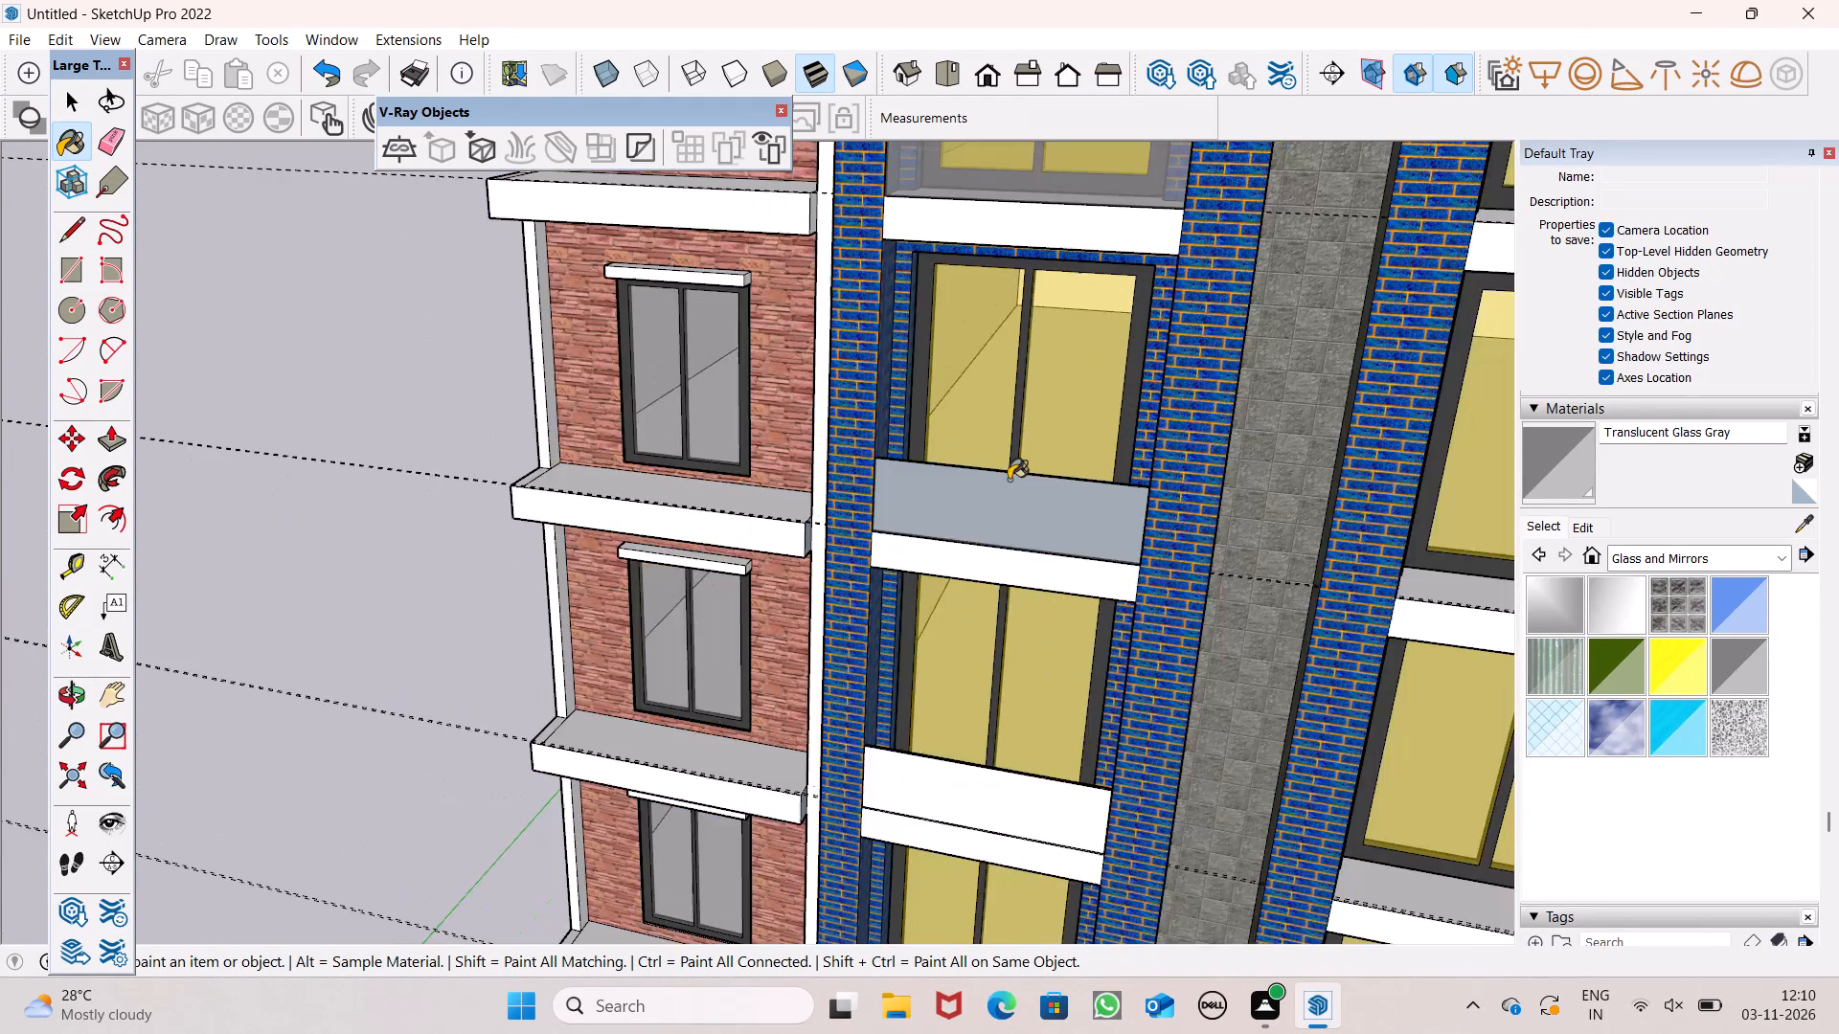
pyautogui.scroll(-8, 1009, 442)
pyautogui.scroll(6, 1000, 620)
pyautogui.click(995, 646)
pyautogui.scroll(-6, 1019, 558)
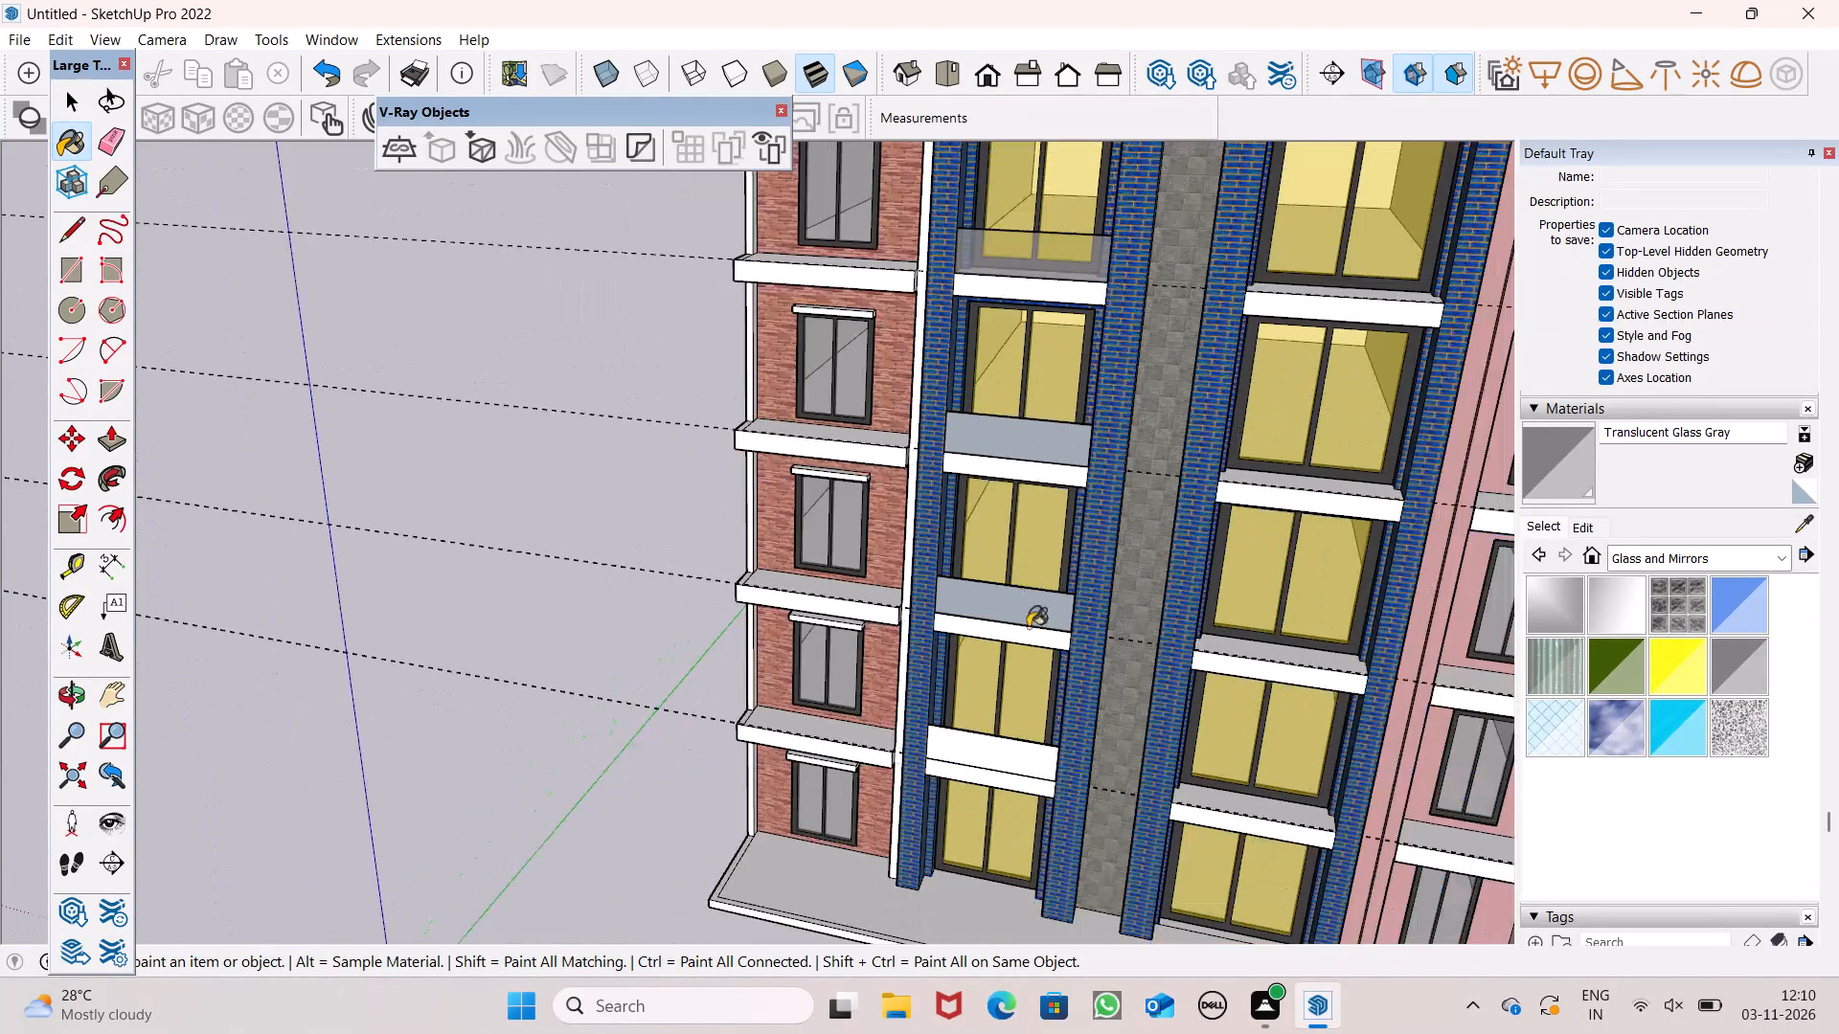
pyautogui.scroll(4, 997, 824)
pyautogui.click(996, 730)
# Paint the inner face of the left blue bay's lowest parapet with Translucent Glass Gray.
pyautogui.moveTo(1047, 722); pyautogui.dragTo(730, 680, button='middle')
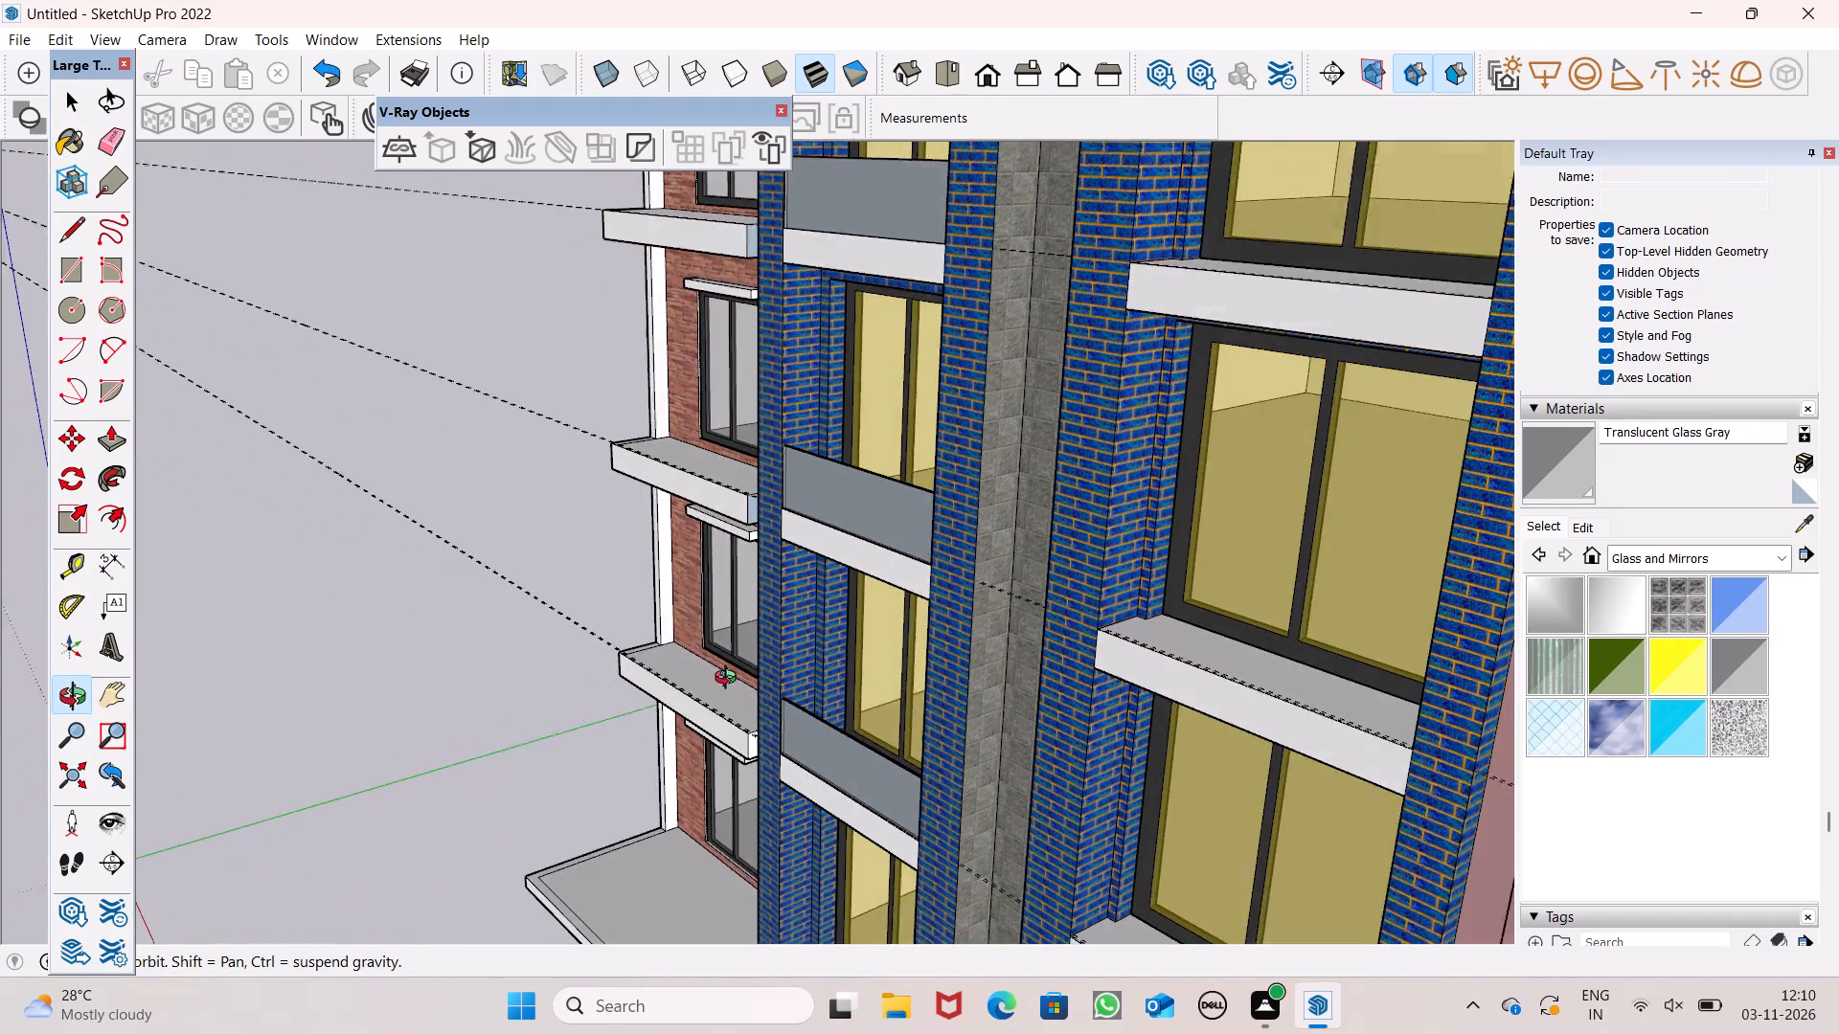
pyautogui.moveTo(730, 680); pyautogui.dragTo(689, 704, button='middle')
pyautogui.scroll(9, 689, 704)
pyautogui.scroll(-2, 706, 576)
pyautogui.scroll(1, 706, 576)
pyautogui.scroll(-2, 706, 576)
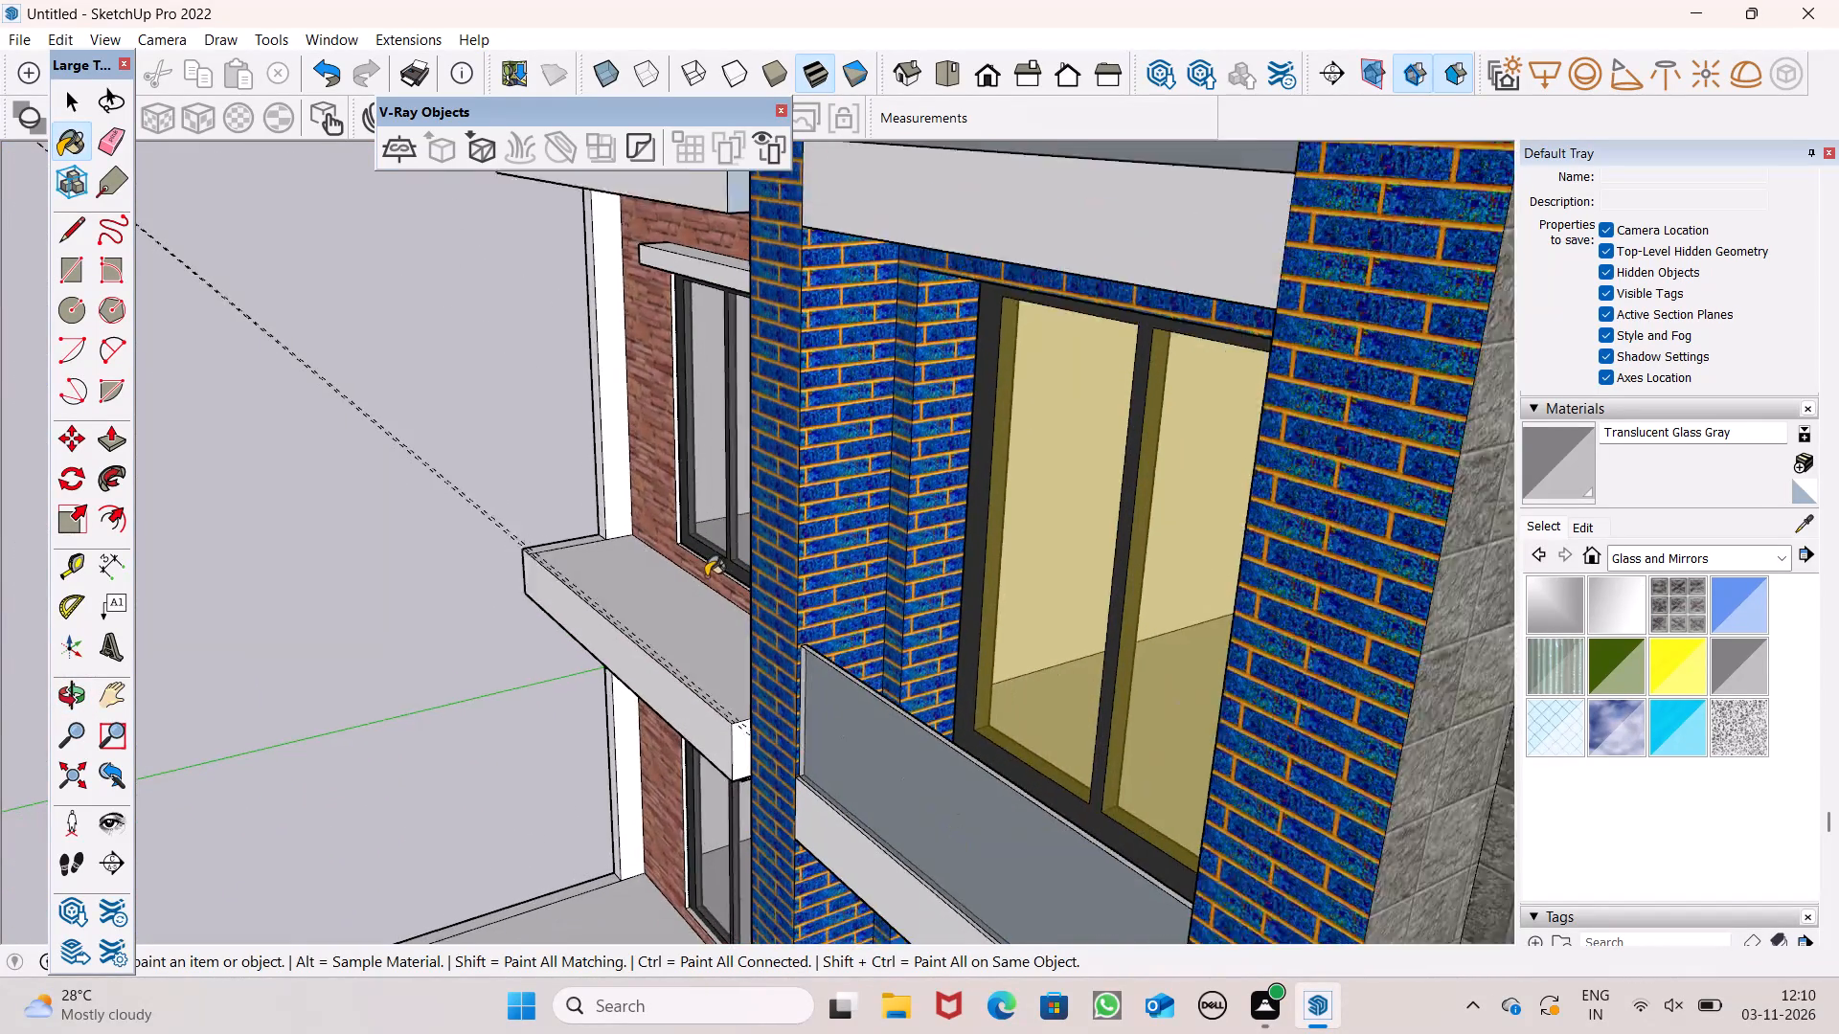
pyautogui.scroll(-3, 706, 576)
pyautogui.scroll(9, 971, 786)
pyautogui.scroll(8, 895, 634)
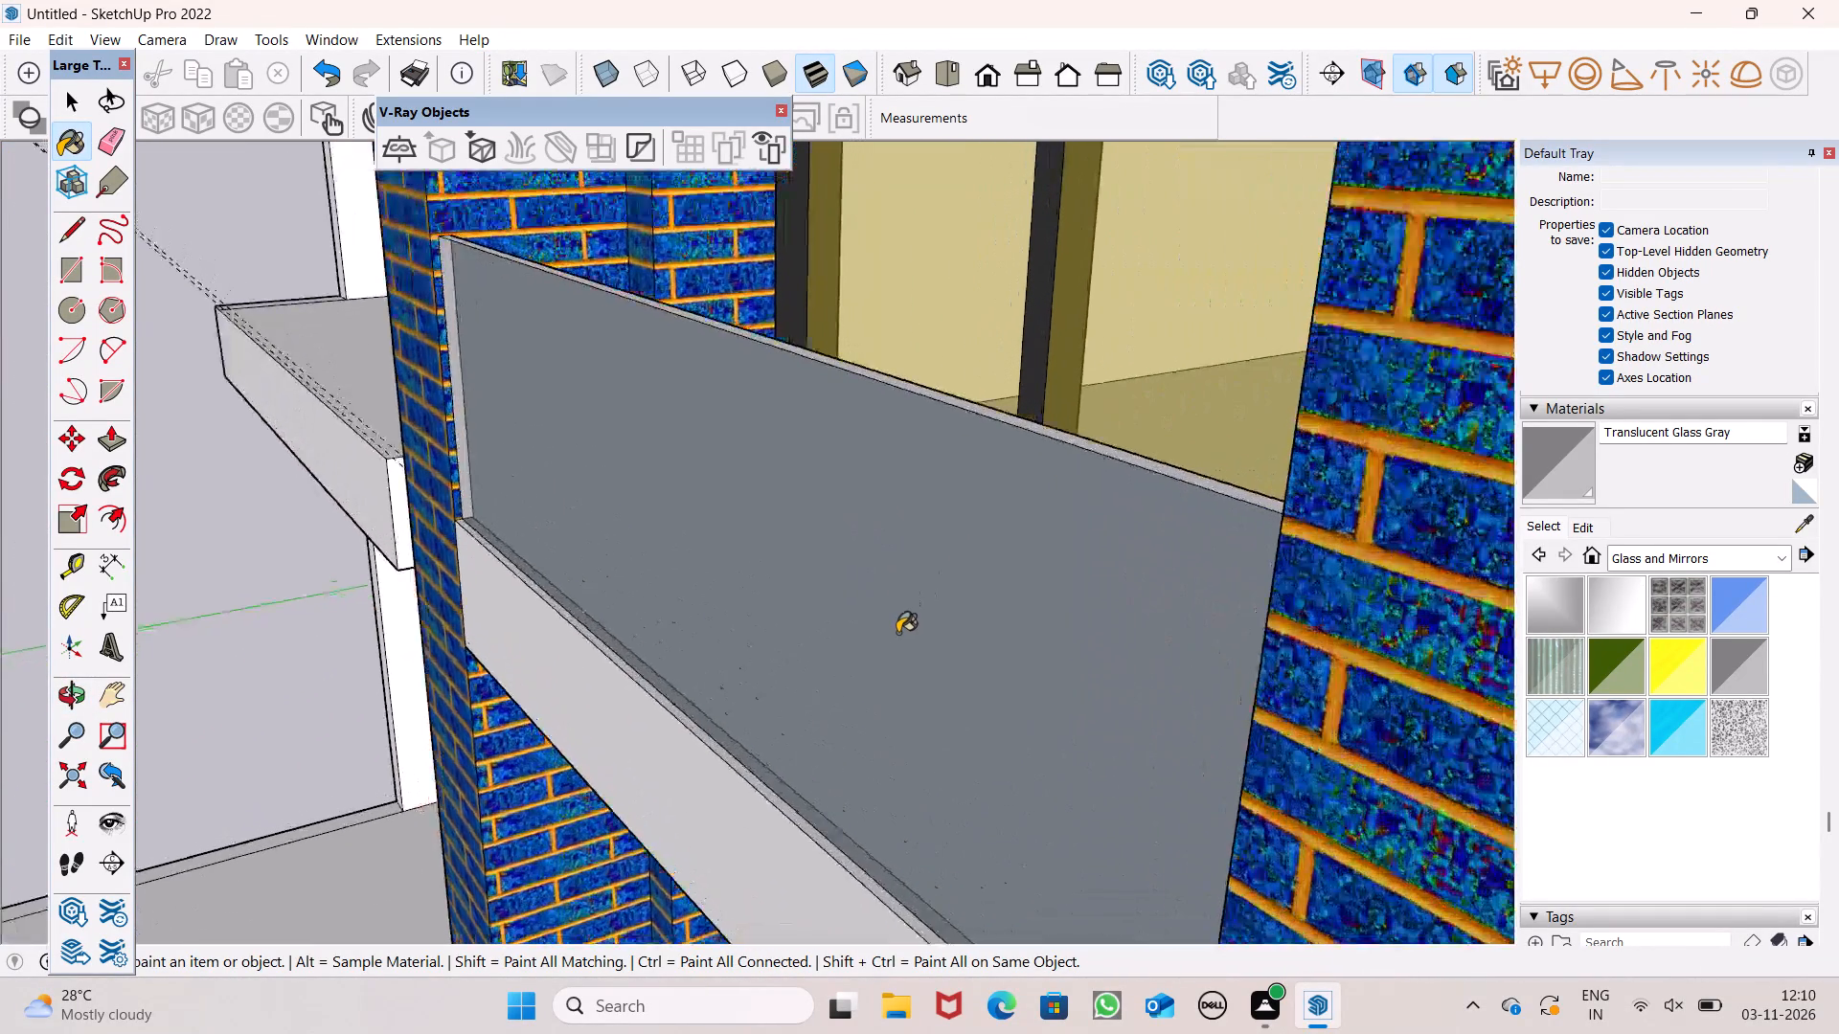
pyautogui.moveTo(897, 633); pyautogui.dragTo(778, 842, button='middle')
pyautogui.scroll(8, 752, 806)
pyautogui.moveTo(750, 793); pyautogui.dragTo(753, 789, button='middle')
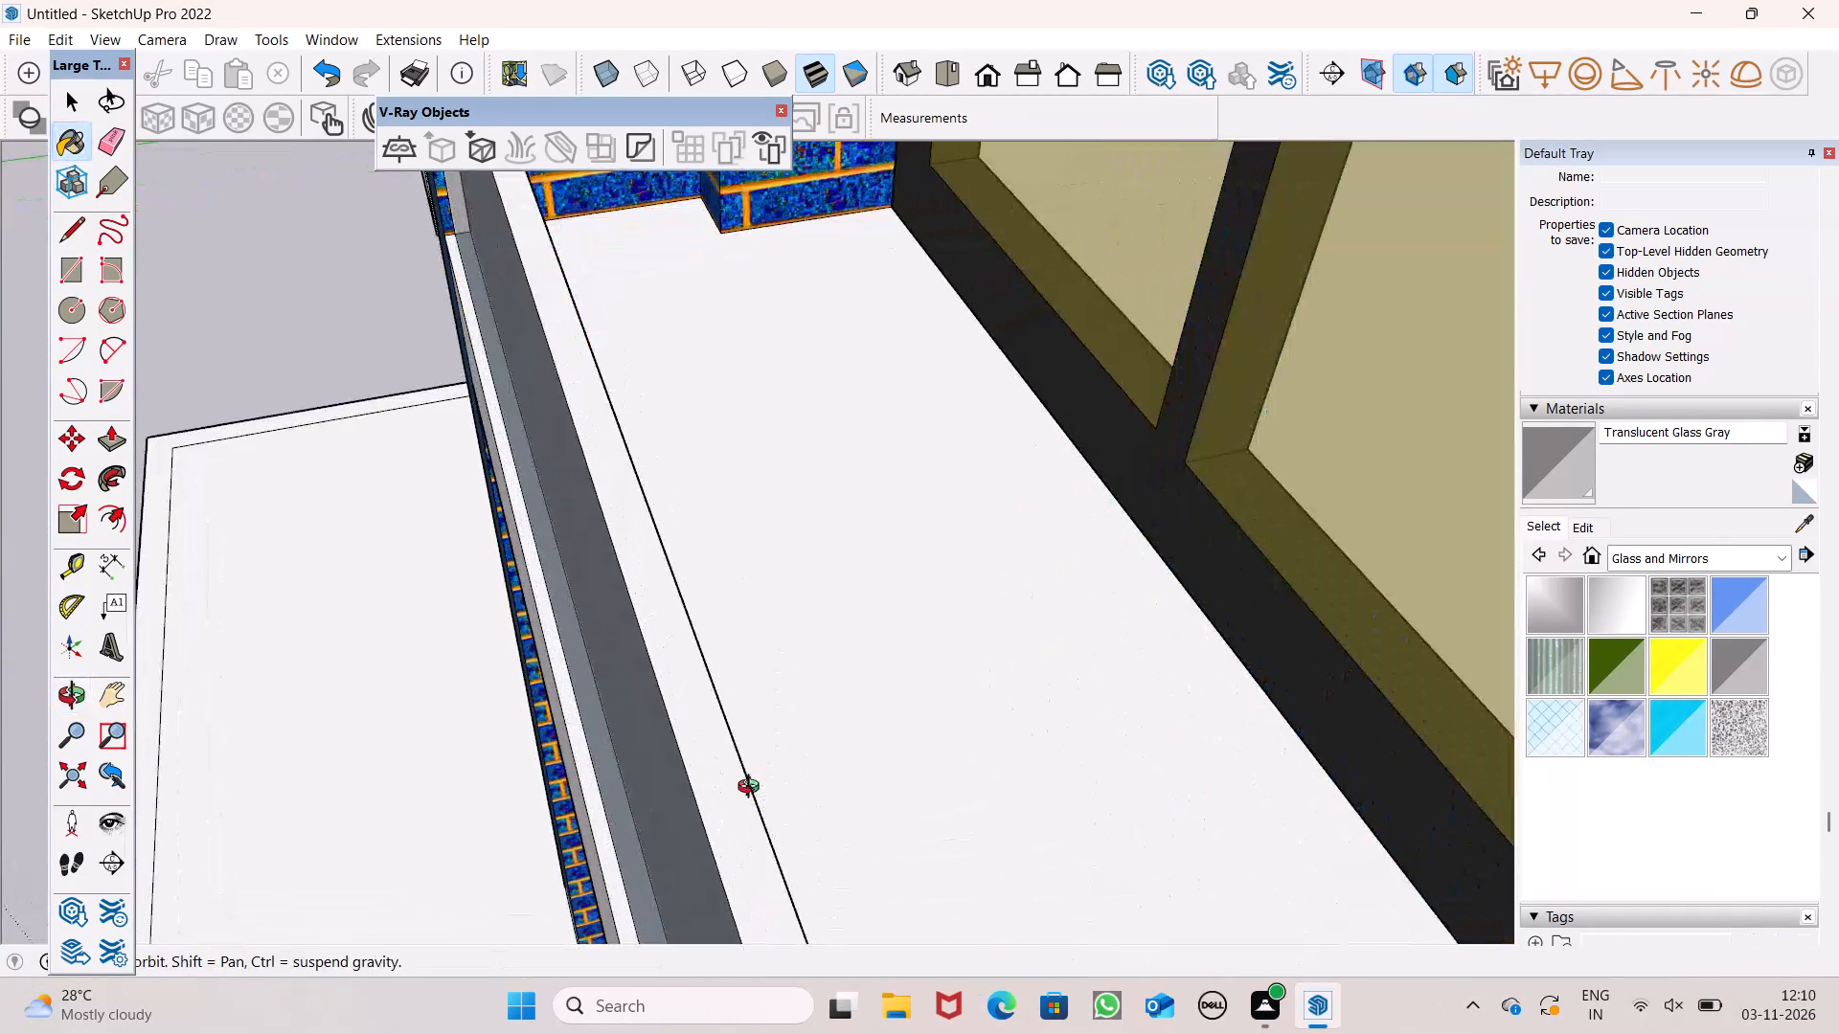
pyautogui.moveTo(753, 789); pyautogui.dragTo(537, 774, button='middle')
pyautogui.click(698, 817)
# Paint the inner face of the left blue bay's second-lowest parapet with Translucent Glass Gray.
pyautogui.moveTo(693, 812); pyautogui.dragTo(1203, 671, button='middle')
pyautogui.scroll(2, 1192, 673)
pyautogui.scroll(-13, 1188, 607)
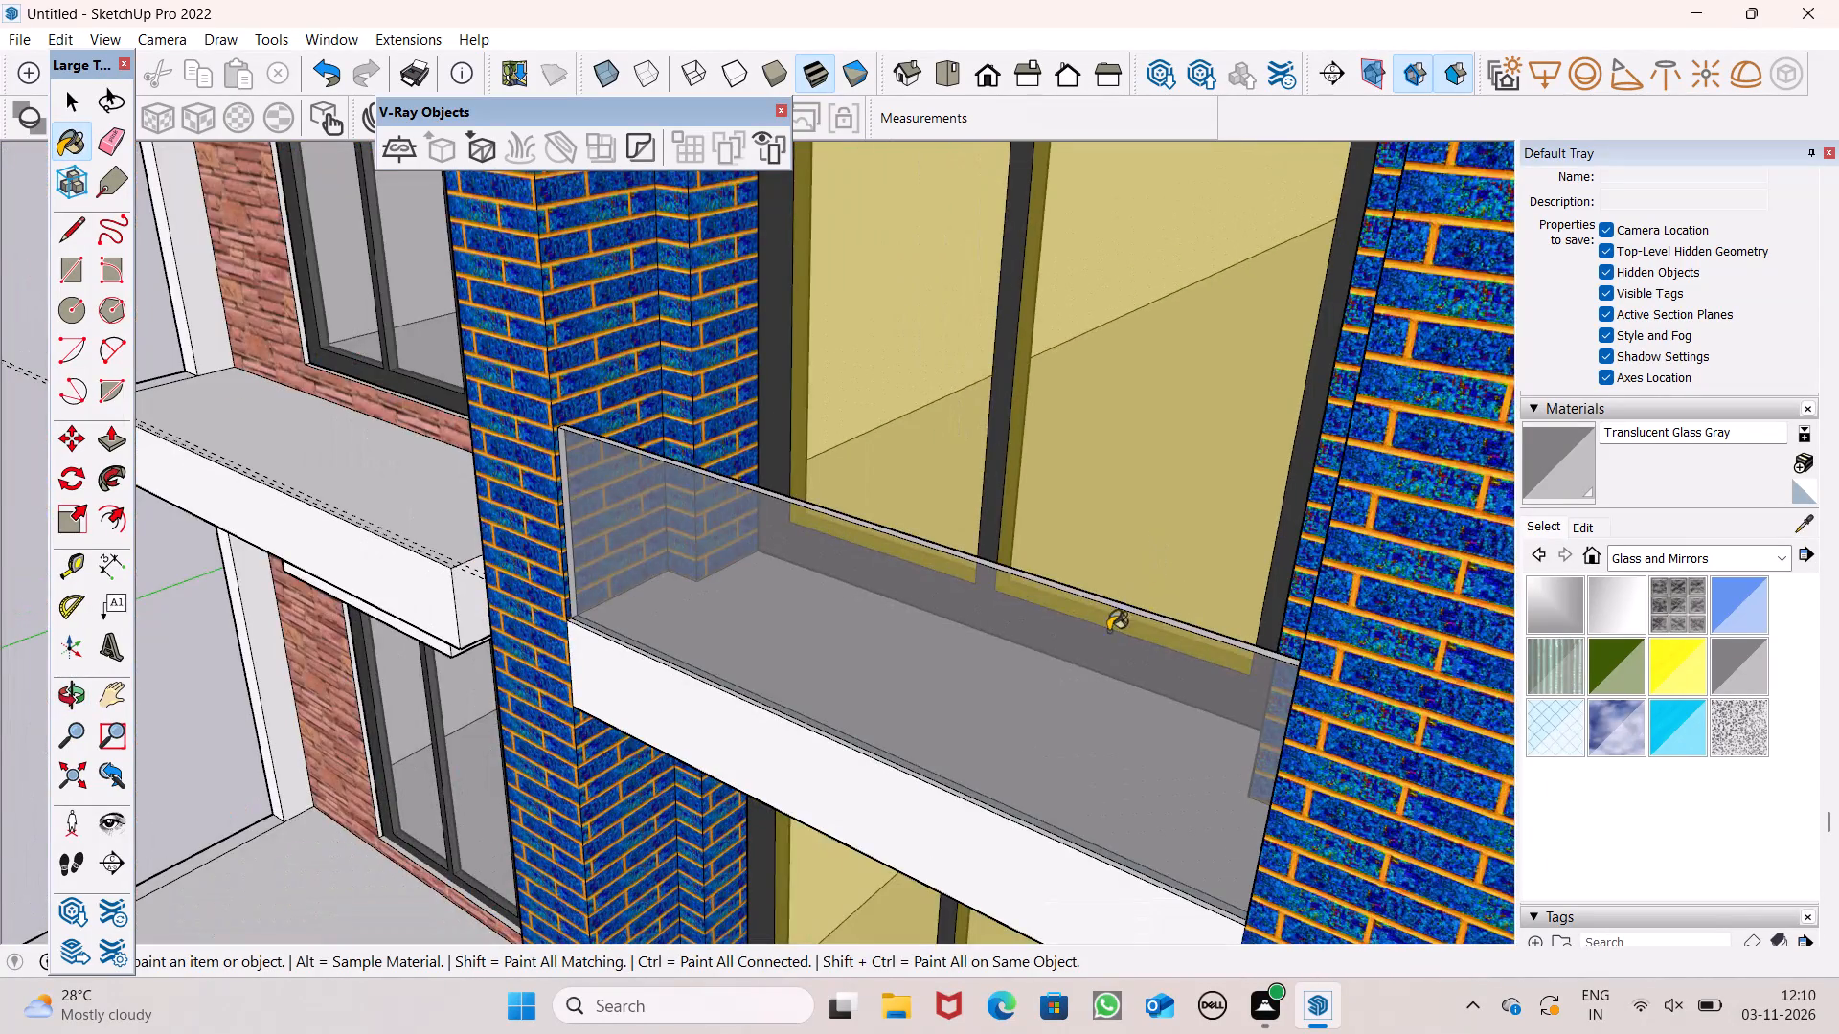
pyautogui.moveTo(1093, 651); pyautogui.dragTo(1166, 574, button='middle')
pyautogui.scroll(-5, 954, 720)
pyautogui.moveTo(958, 753); pyautogui.dragTo(1169, 618, button='middle')
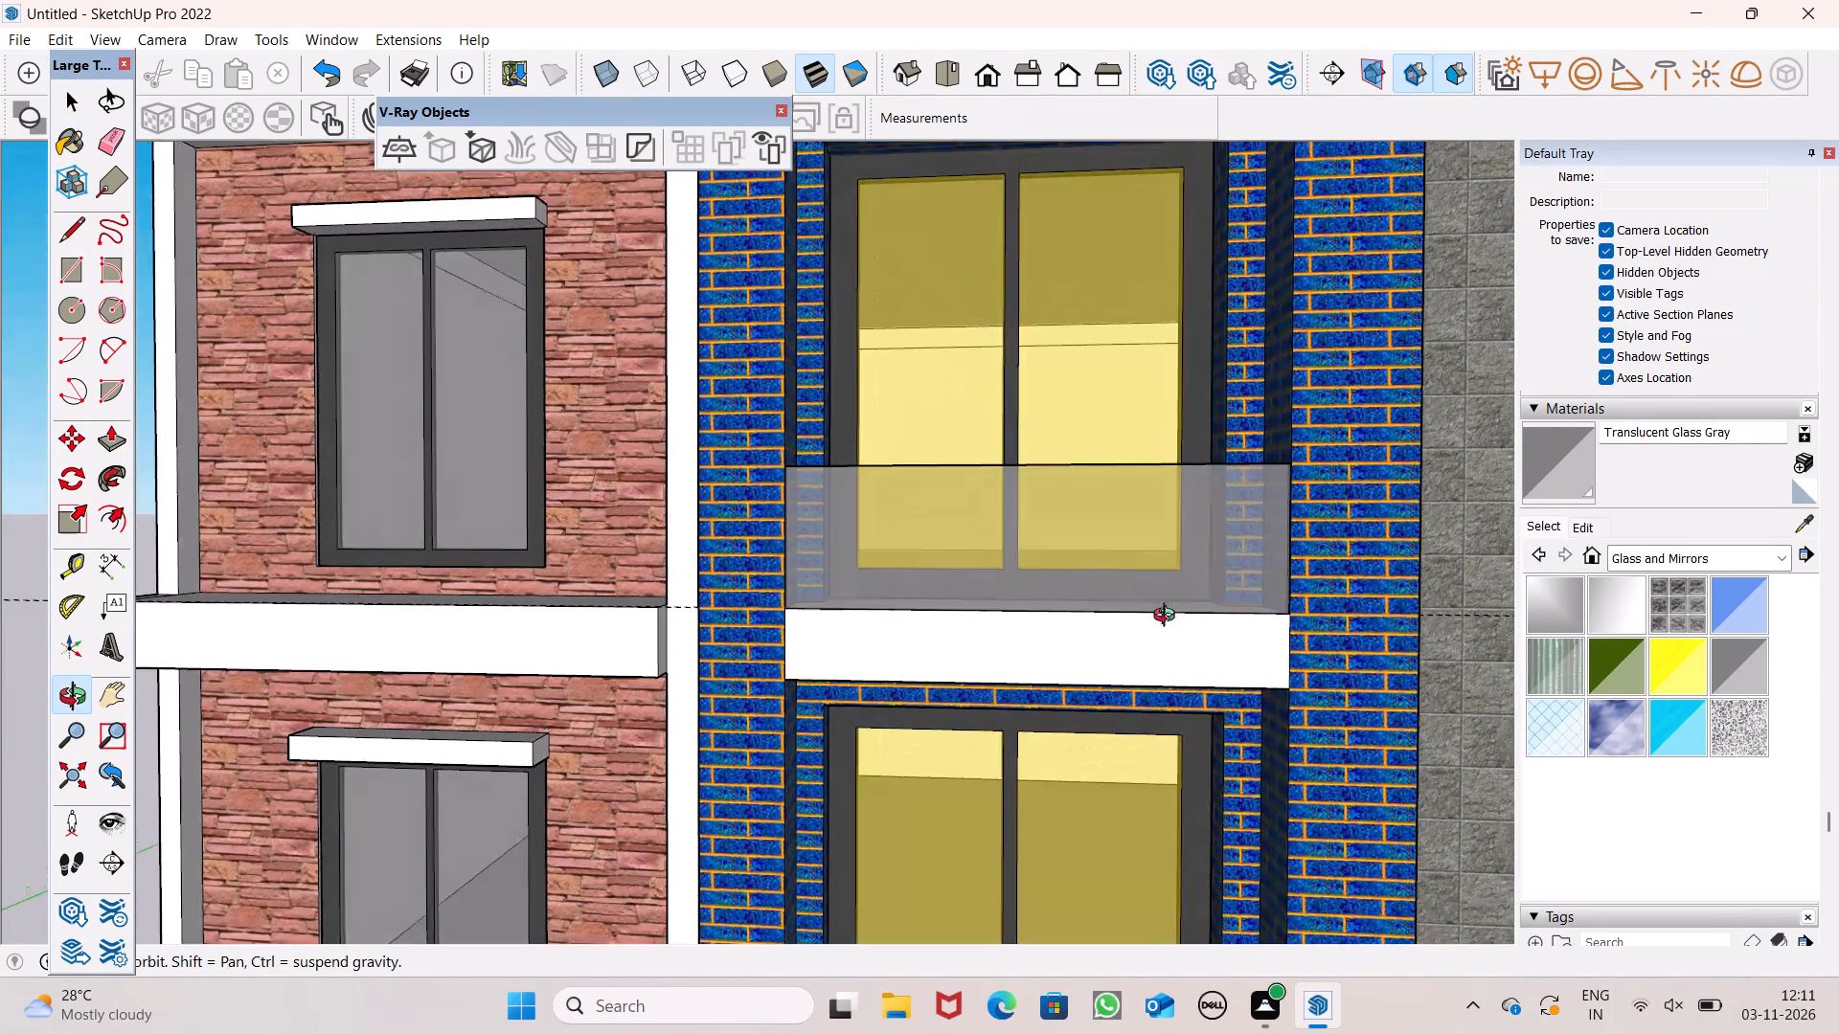
pyautogui.moveTo(1169, 618); pyautogui.dragTo(1168, 612, button='middle')
pyautogui.scroll(-4, 857, 736)
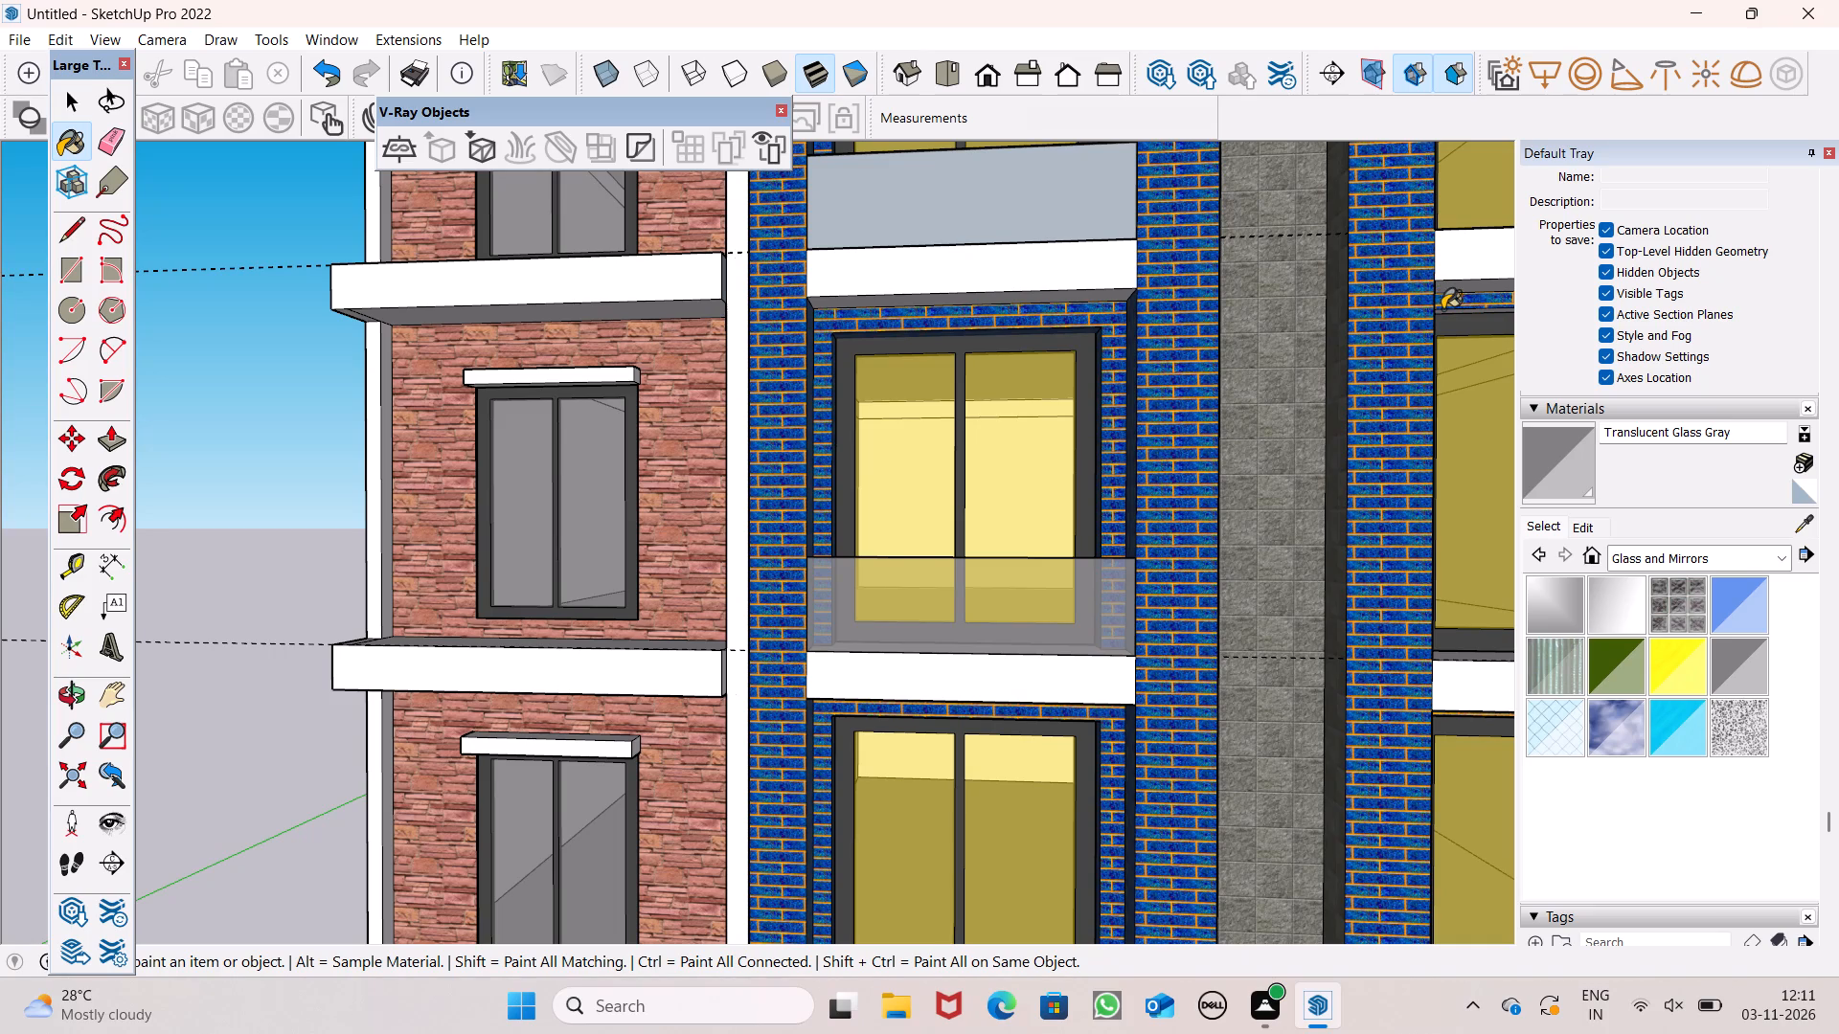
pyautogui.scroll(-1, 1434, 340)
pyautogui.scroll(-4, 1143, 392)
pyautogui.moveTo(1140, 391); pyautogui.dragTo(1157, 446, button='middle')
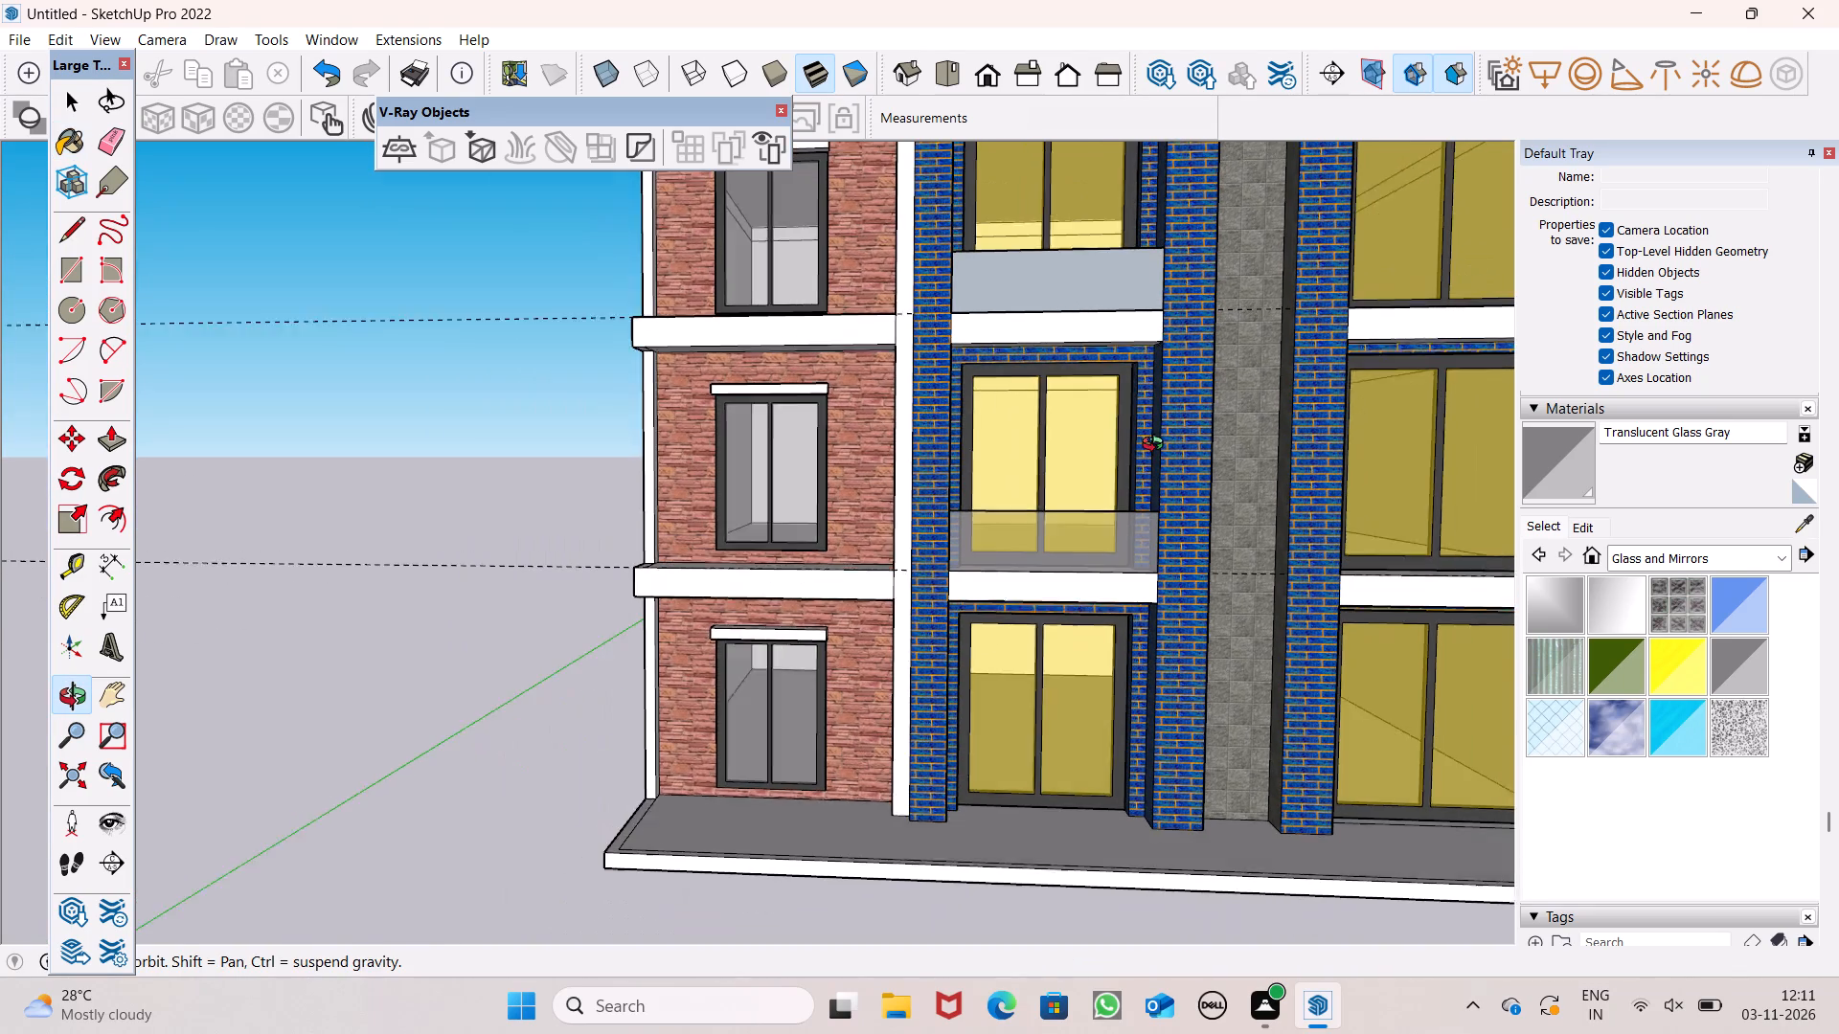
pyautogui.moveTo(1157, 446); pyautogui.dragTo(1157, 566, button='middle')
pyautogui.scroll(7, 1081, 379)
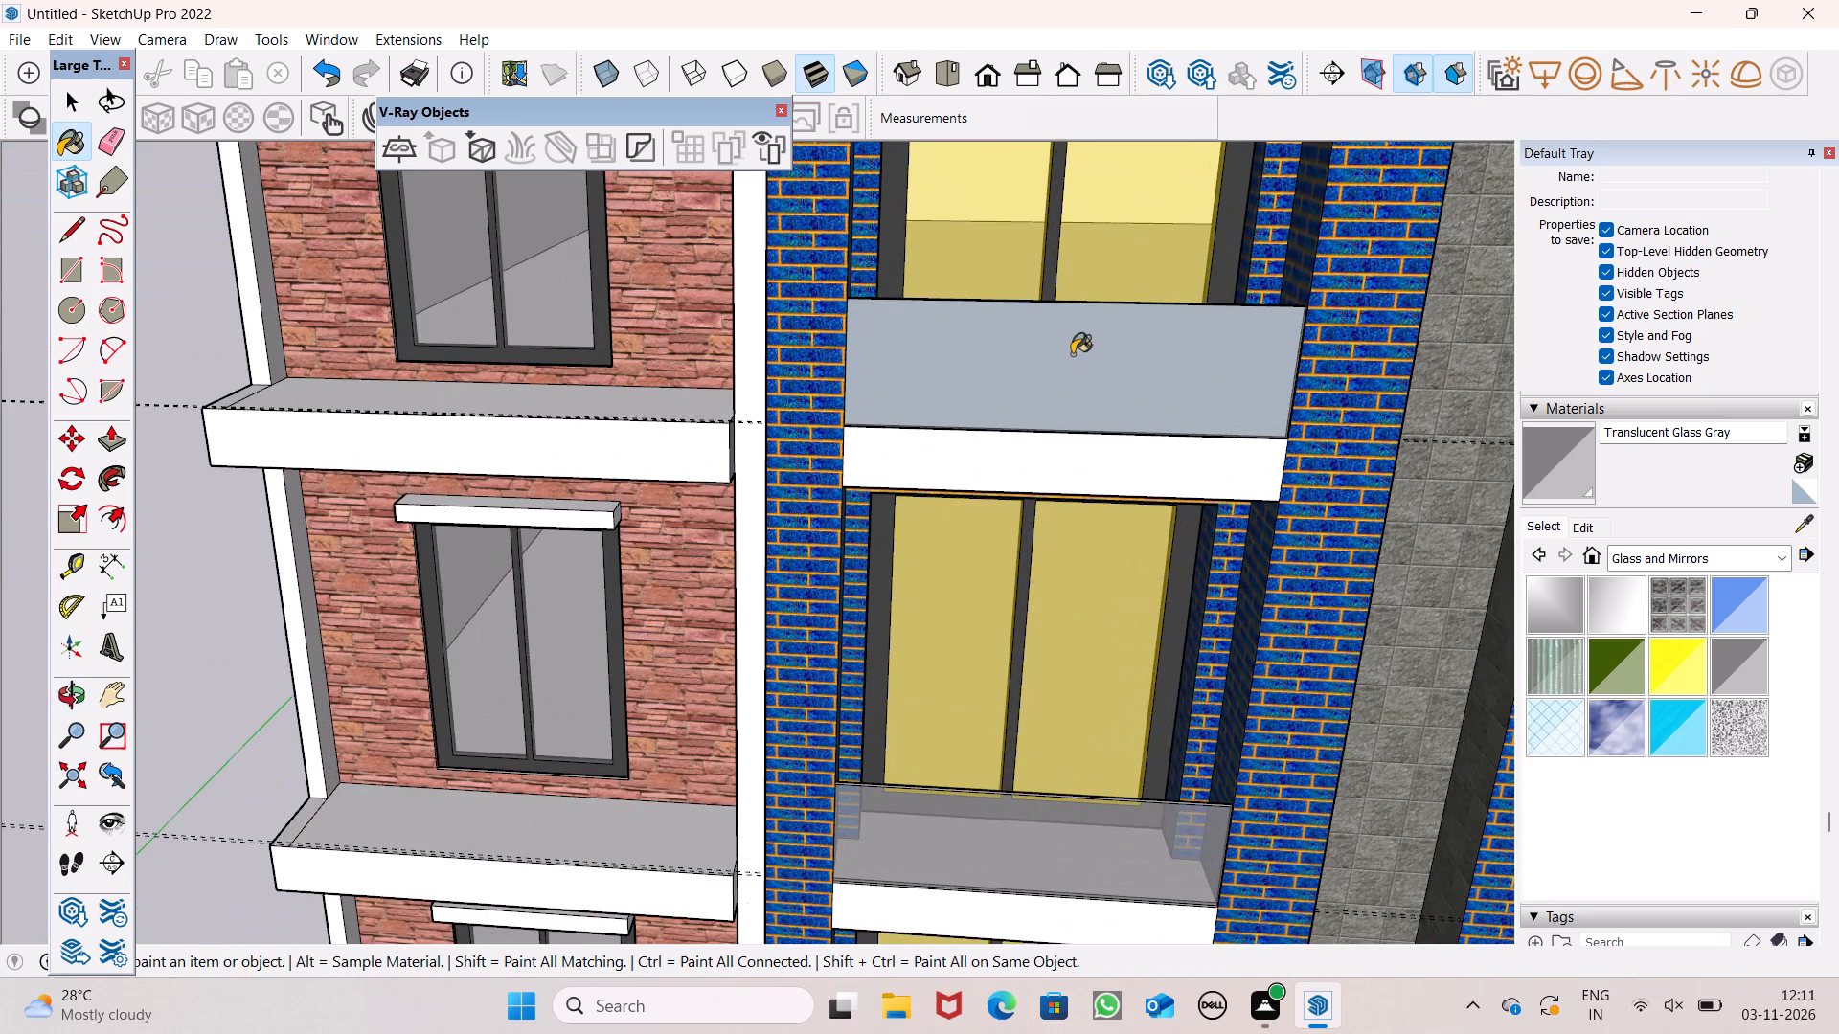
pyautogui.scroll(7, 1055, 260)
pyautogui.moveTo(1102, 345); pyautogui.dragTo(614, 448, button='middle')
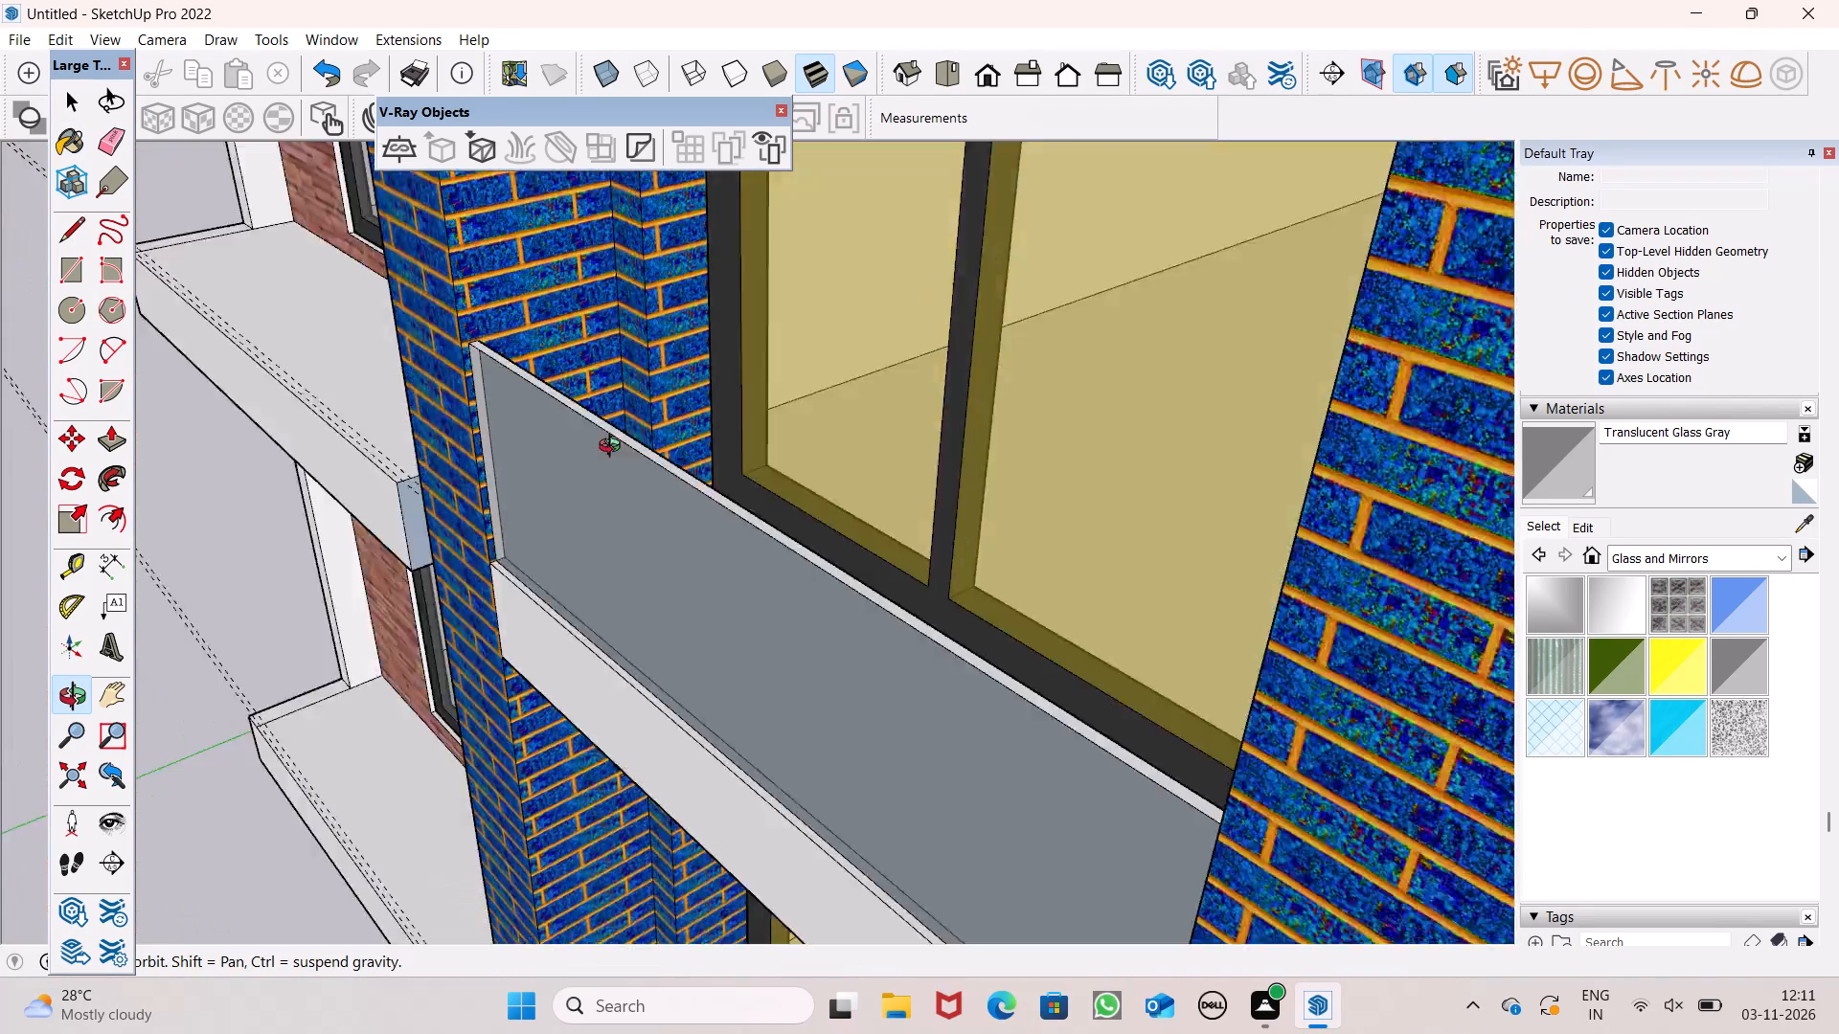
pyautogui.moveTo(614, 448); pyautogui.dragTo(541, 452, button='middle')
pyautogui.scroll(-6, 897, 301)
pyautogui.scroll(-4, 966, 371)
pyautogui.scroll(1, 972, 378)
pyautogui.scroll(-1, 972, 378)
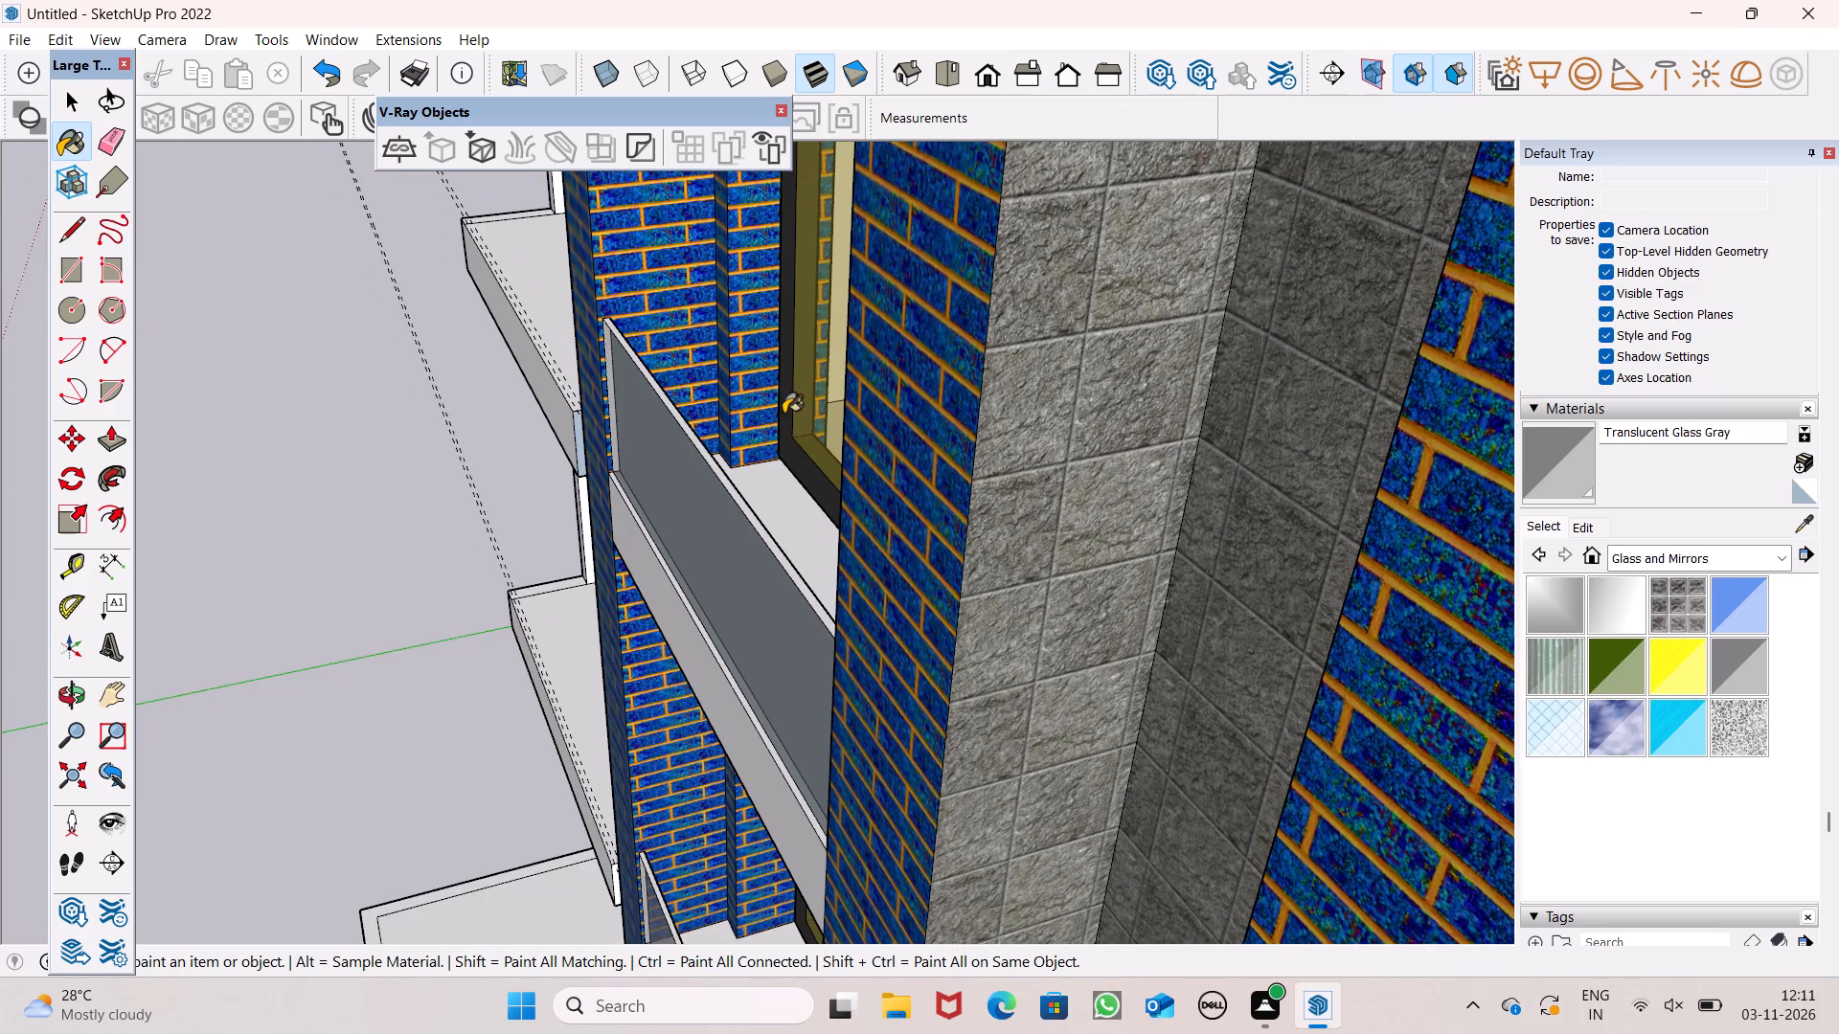
pyautogui.scroll(7, 759, 437)
pyautogui.moveTo(783, 463); pyautogui.dragTo(701, 503, button='middle')
pyautogui.scroll(1, 776, 491)
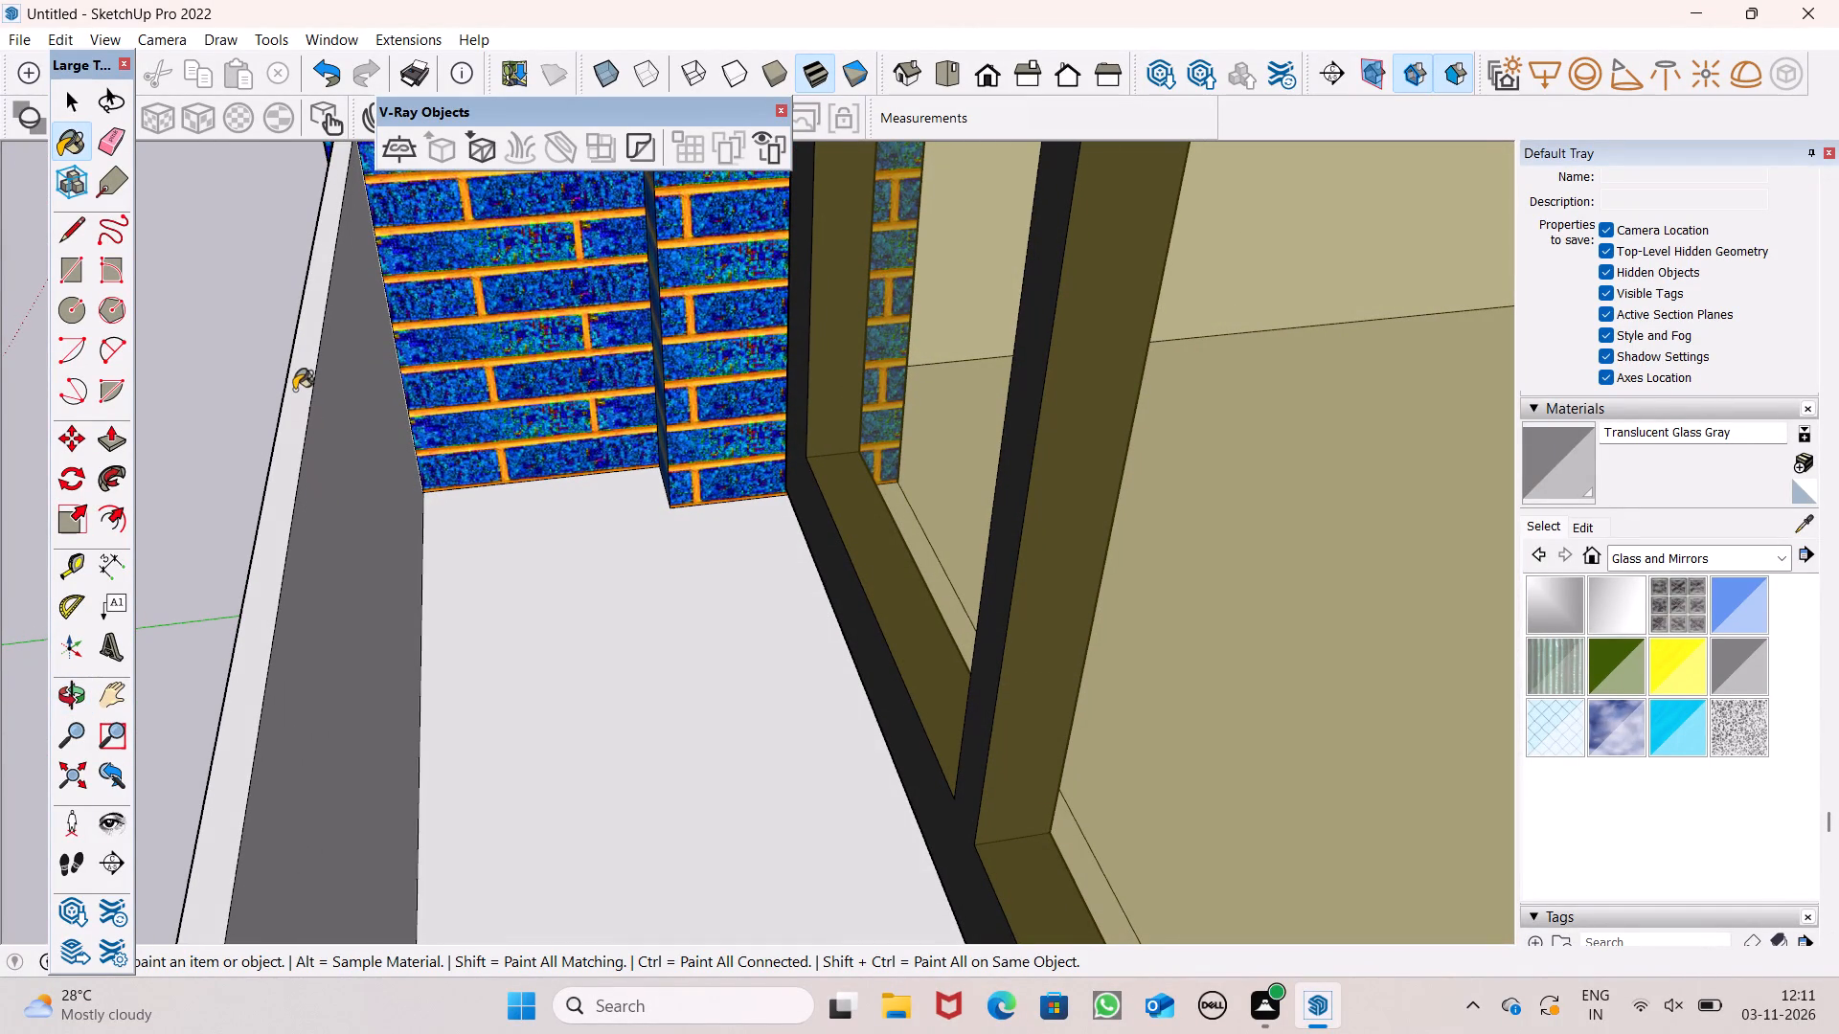
pyautogui.click(341, 366)
# Paint the inner face of the left blue bay's second parapet from the top with Translucent Glass Gray.
pyautogui.moveTo(344, 460); pyautogui.dragTo(1043, 380, button='middle')
pyautogui.scroll(-5, 768, 332)
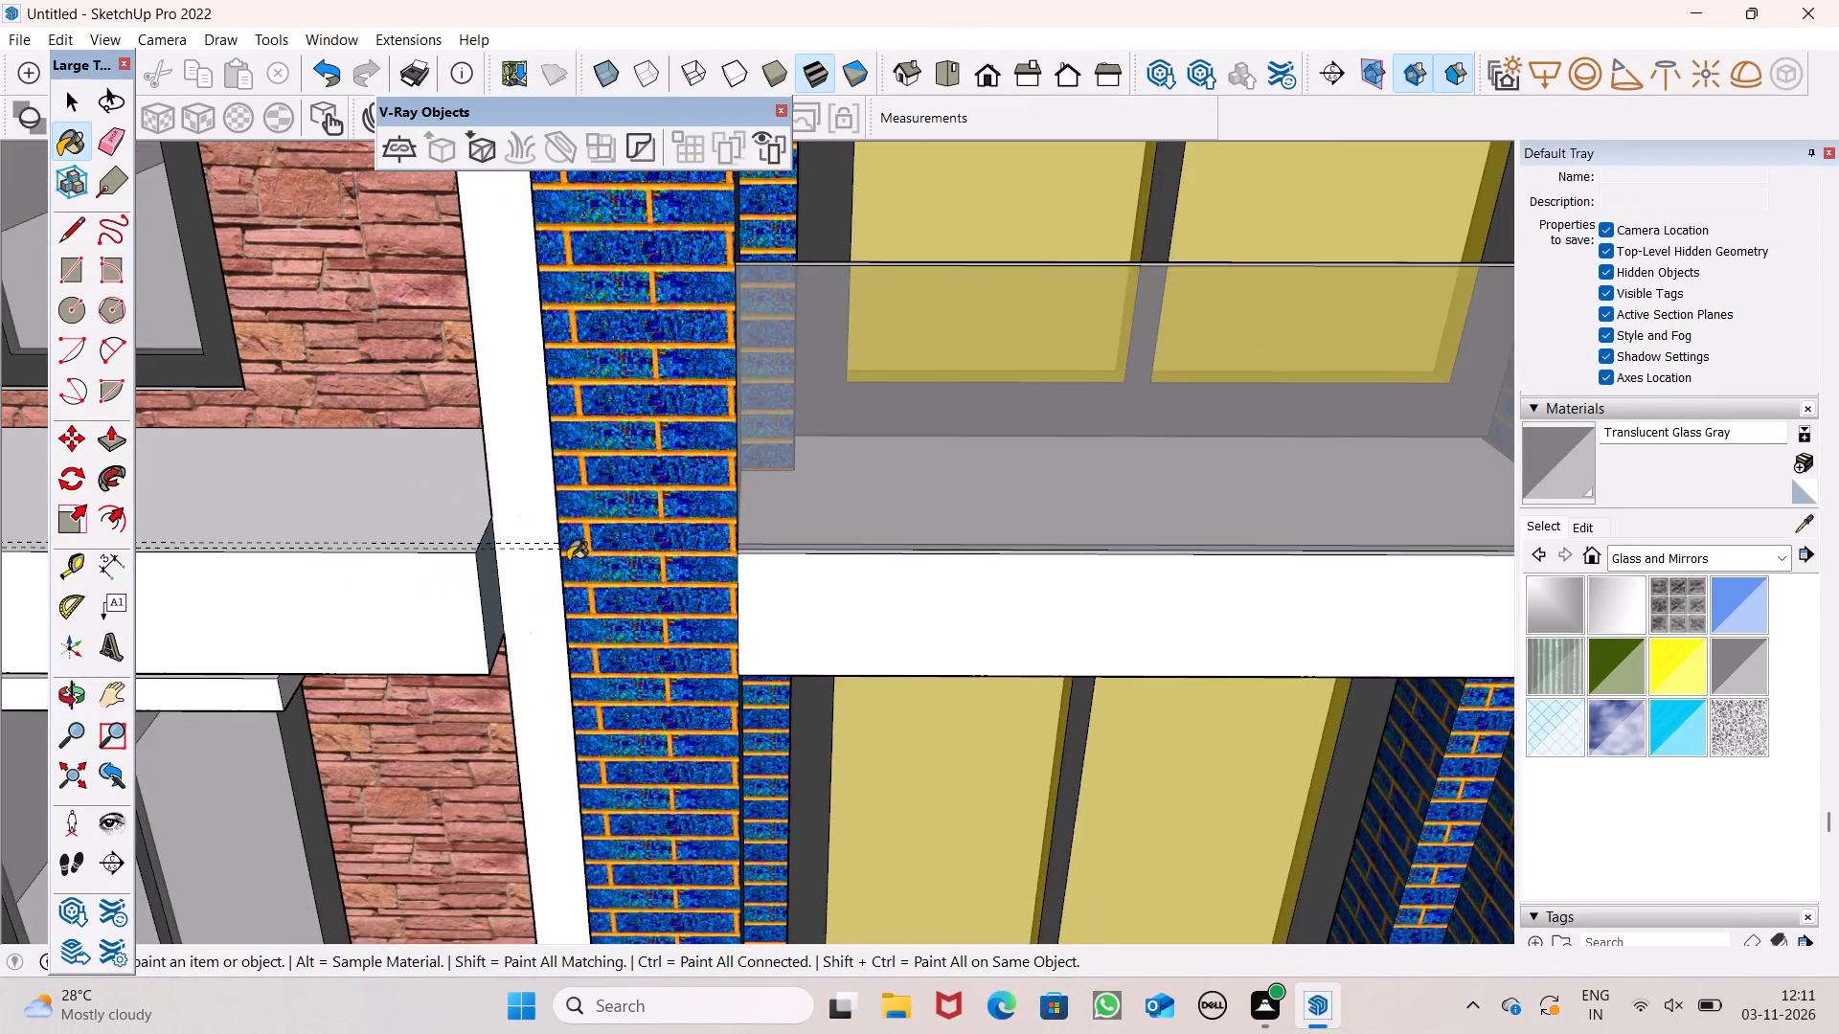
pyautogui.scroll(-5, 373, 568)
pyautogui.scroll(1, 375, 550)
pyautogui.scroll(-4, 375, 550)
pyautogui.scroll(-13, 673, 518)
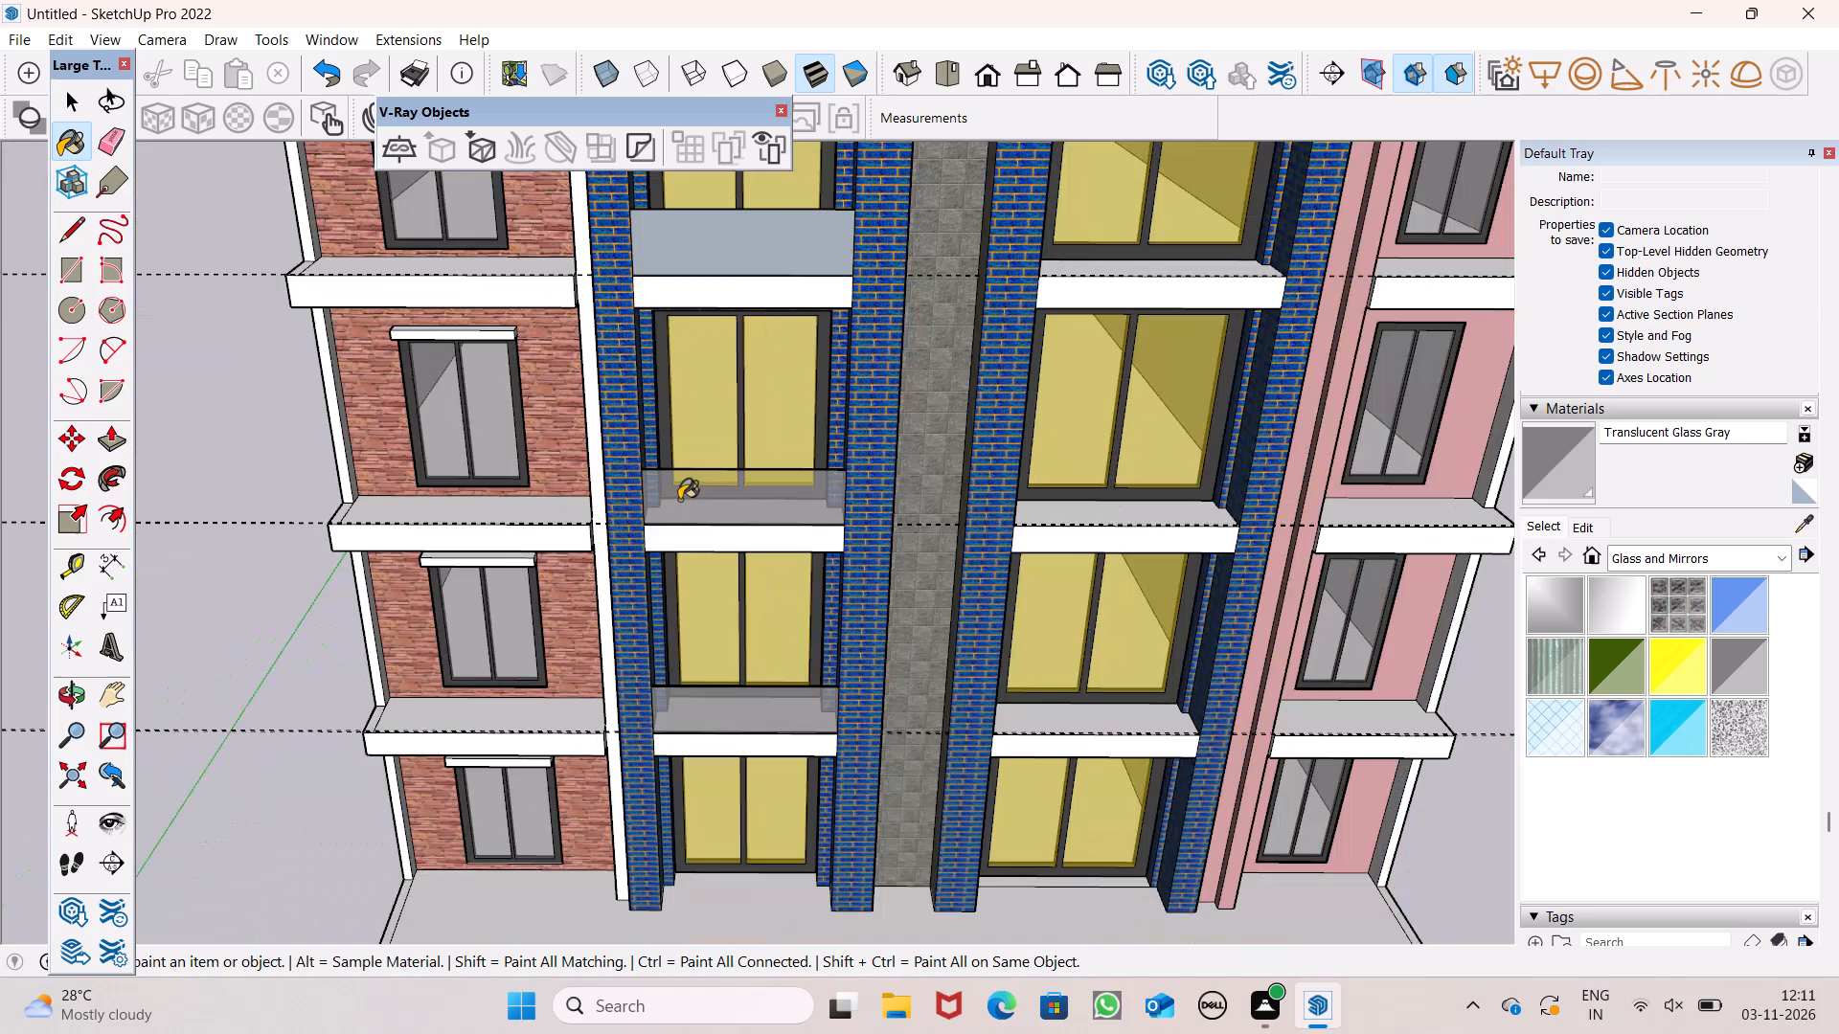
pyautogui.scroll(7, 743, 309)
pyautogui.moveTo(782, 258); pyautogui.dragTo(475, 572, button='middle')
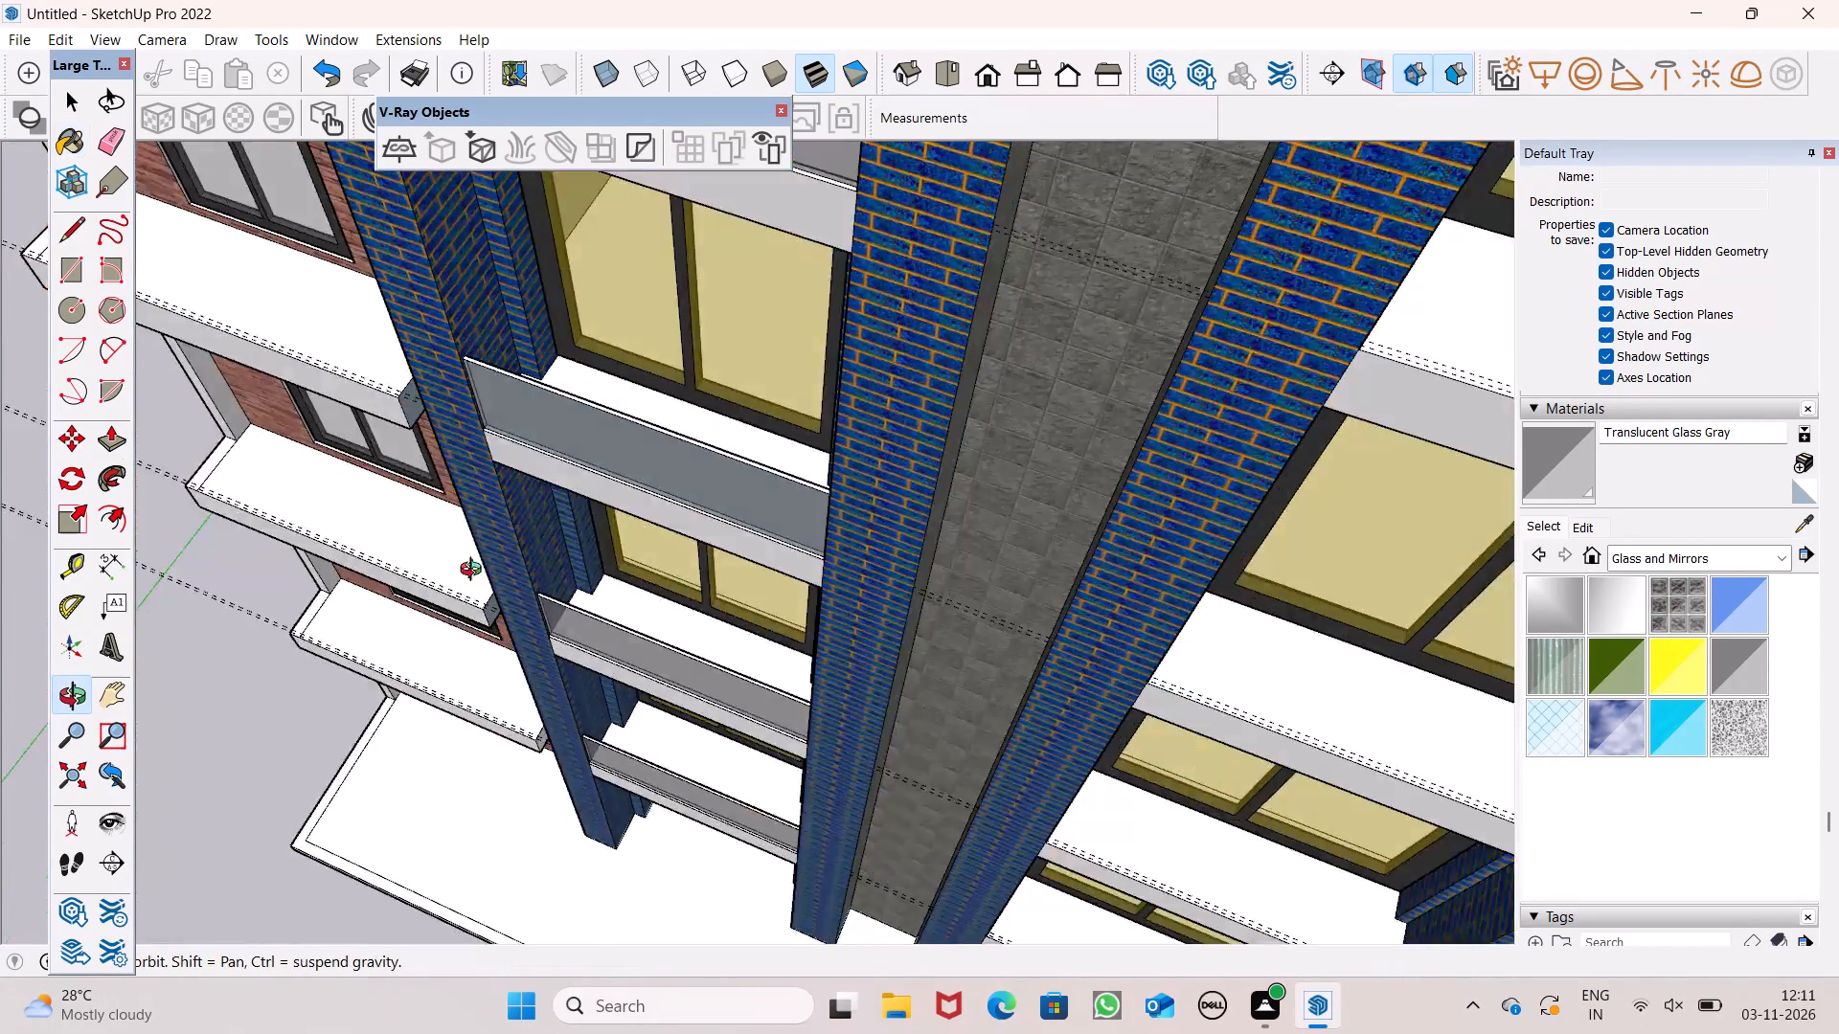
pyautogui.moveTo(475, 572); pyautogui.dragTo(232, 542, button='middle')
pyautogui.scroll(7, 366, 439)
pyautogui.scroll(-5, 632, 426)
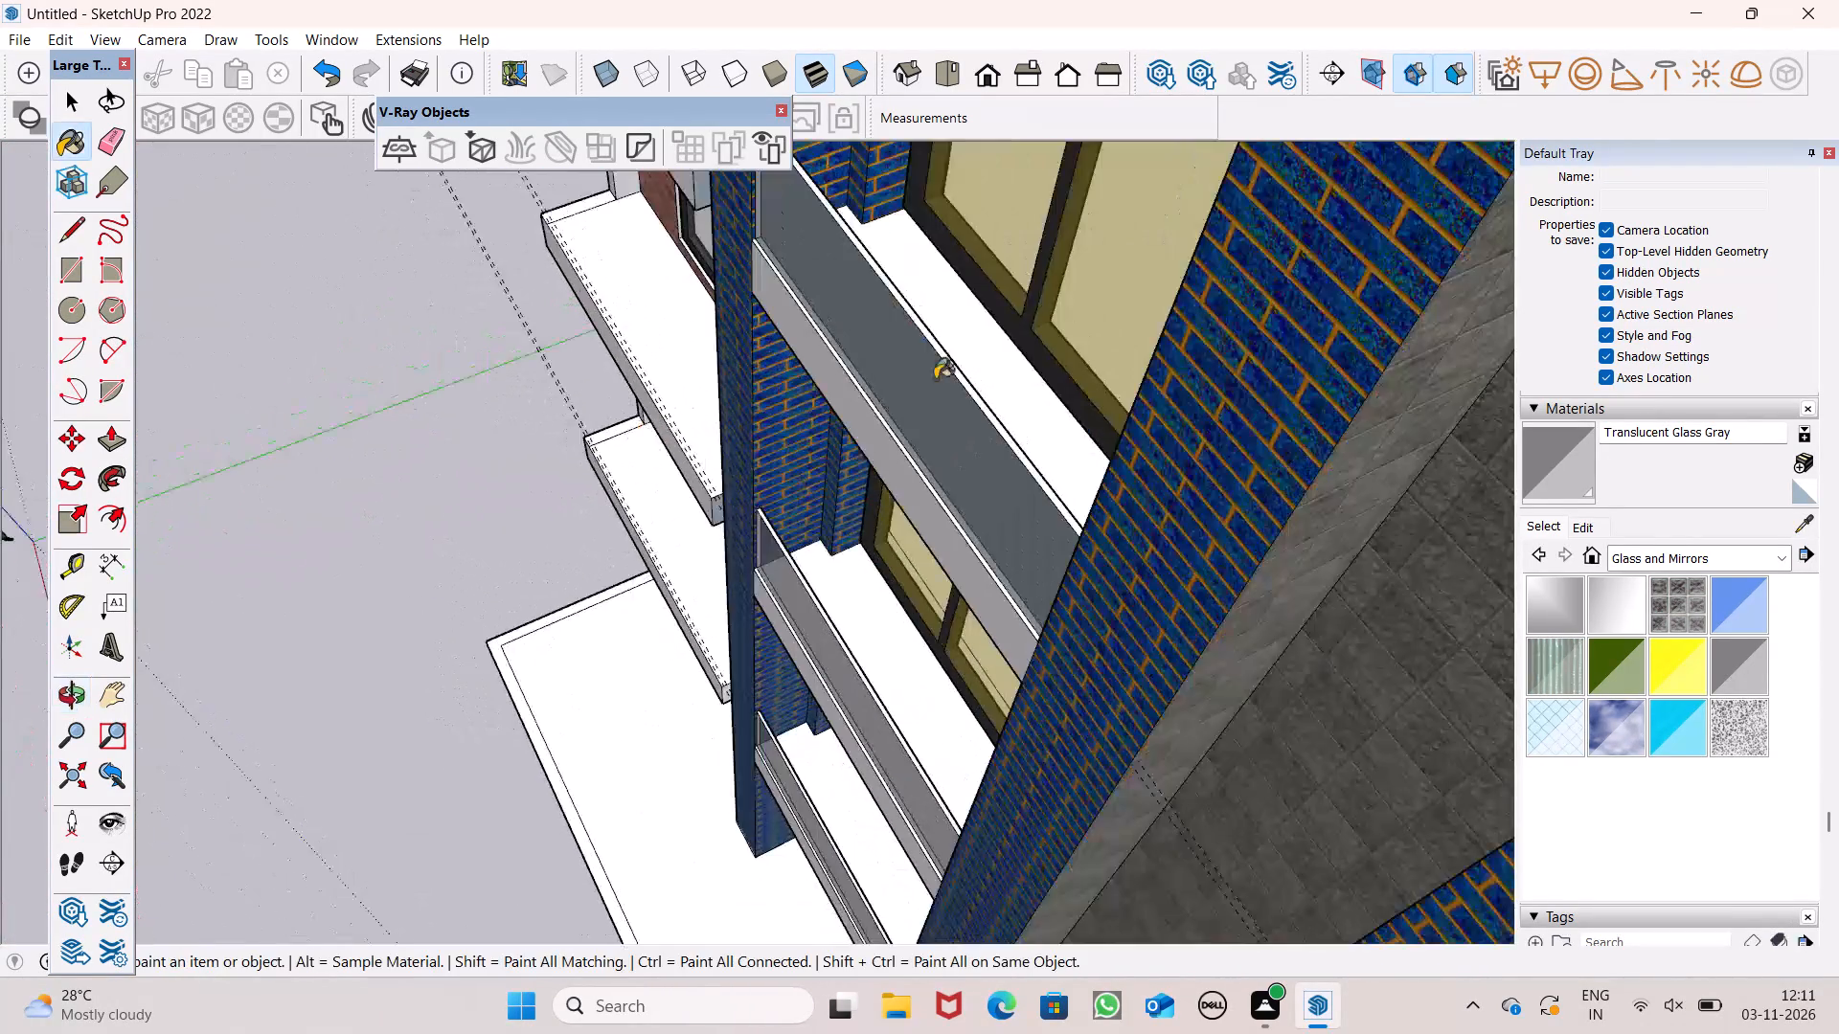
pyautogui.scroll(8, 947, 376)
pyautogui.moveTo(917, 455); pyautogui.dragTo(498, 502, button='middle')
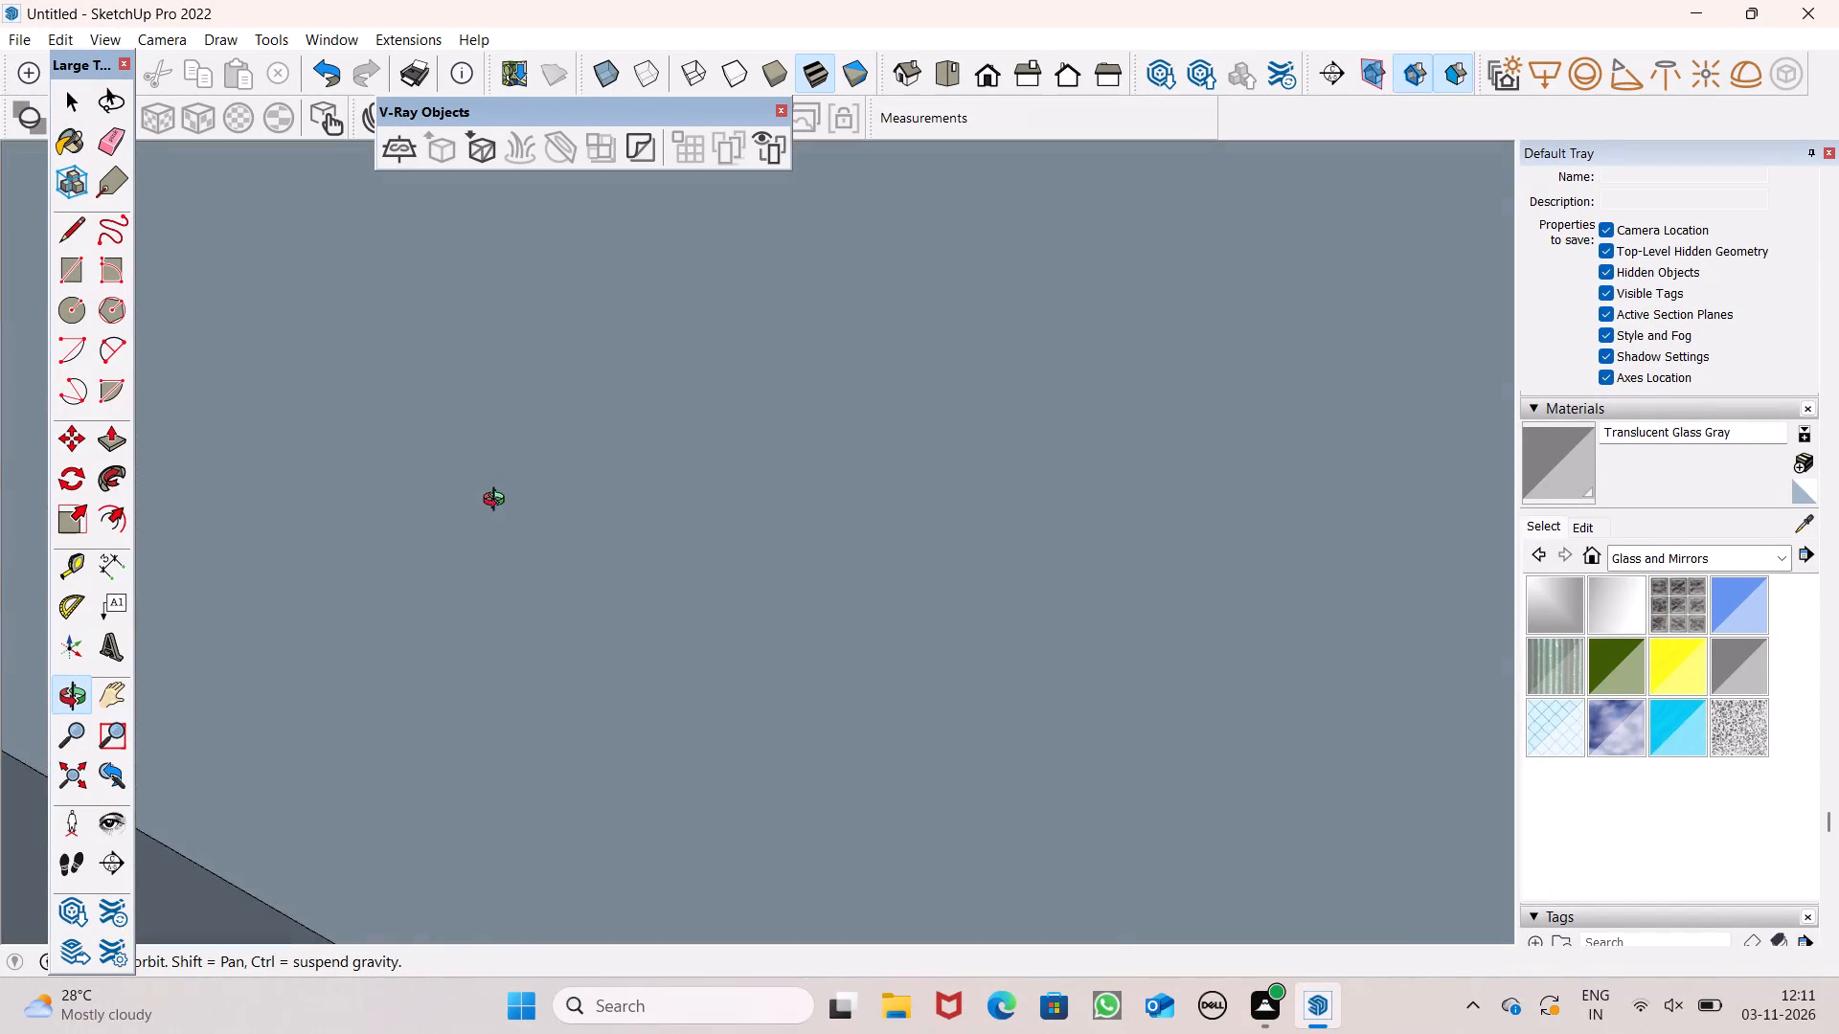
pyautogui.moveTo(498, 502); pyautogui.dragTo(731, 470, button='middle')
pyautogui.scroll(8, 731, 470)
pyautogui.moveTo(1010, 525); pyautogui.dragTo(931, 546, button='middle')
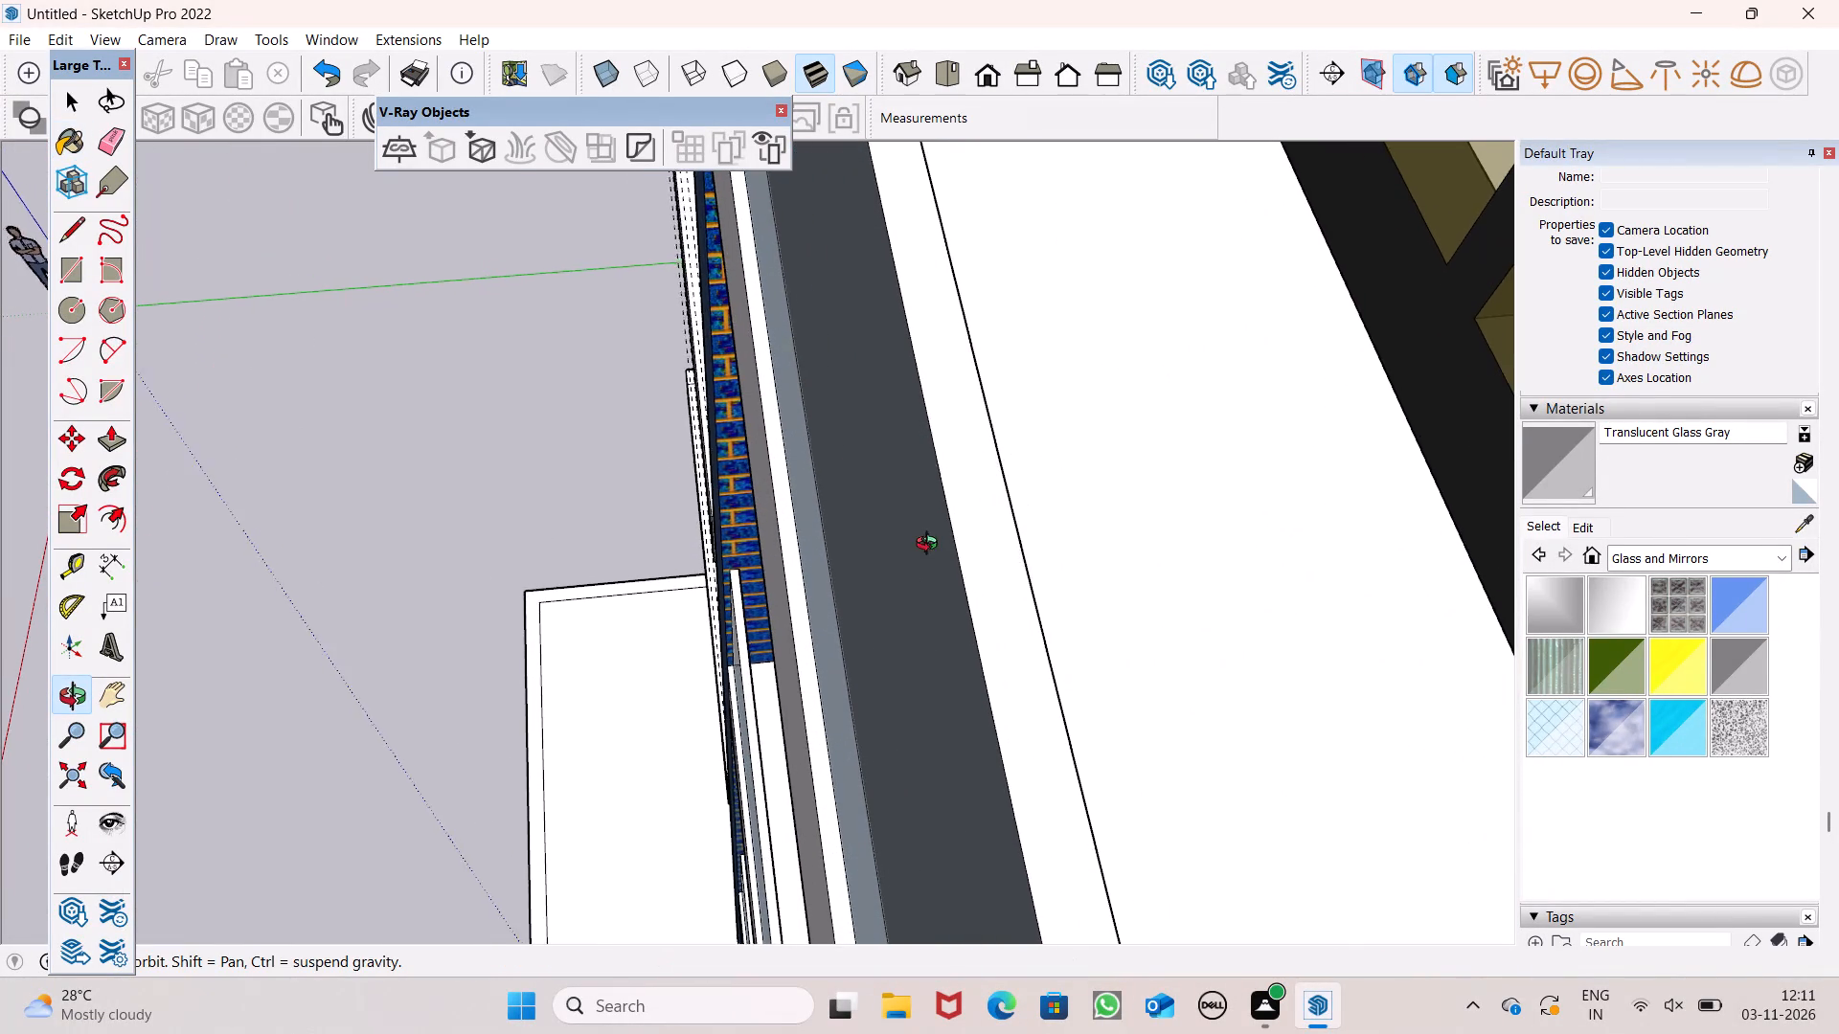
pyautogui.moveTo(931, 546); pyautogui.dragTo(665, 512, button='middle')
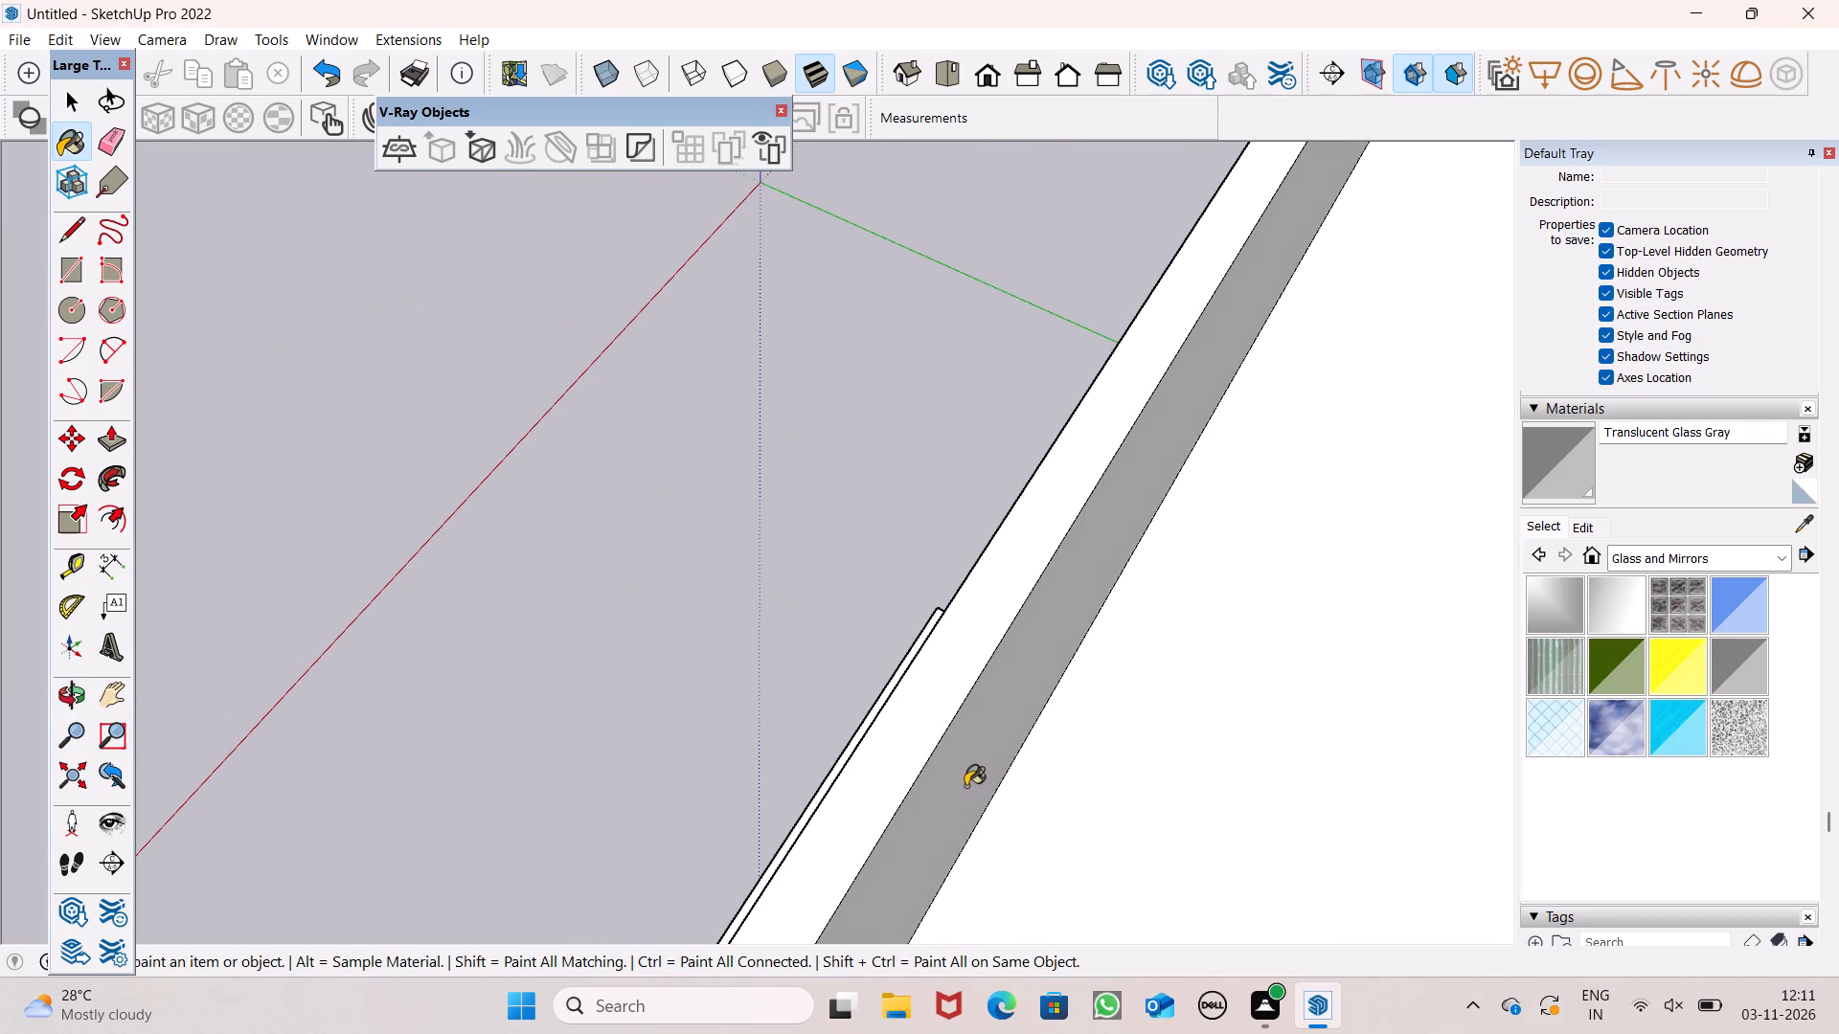
pyautogui.click(965, 786)
# Draw a rectangle of about 2" by 15' 2" between the guide lines along the front edge of the right blue bay's top window slab.
pyautogui.scroll(1, 788, 775)
pyautogui.moveTo(788, 774); pyautogui.dragTo(1456, 609, button='middle')
pyautogui.scroll(-6, 945, 598)
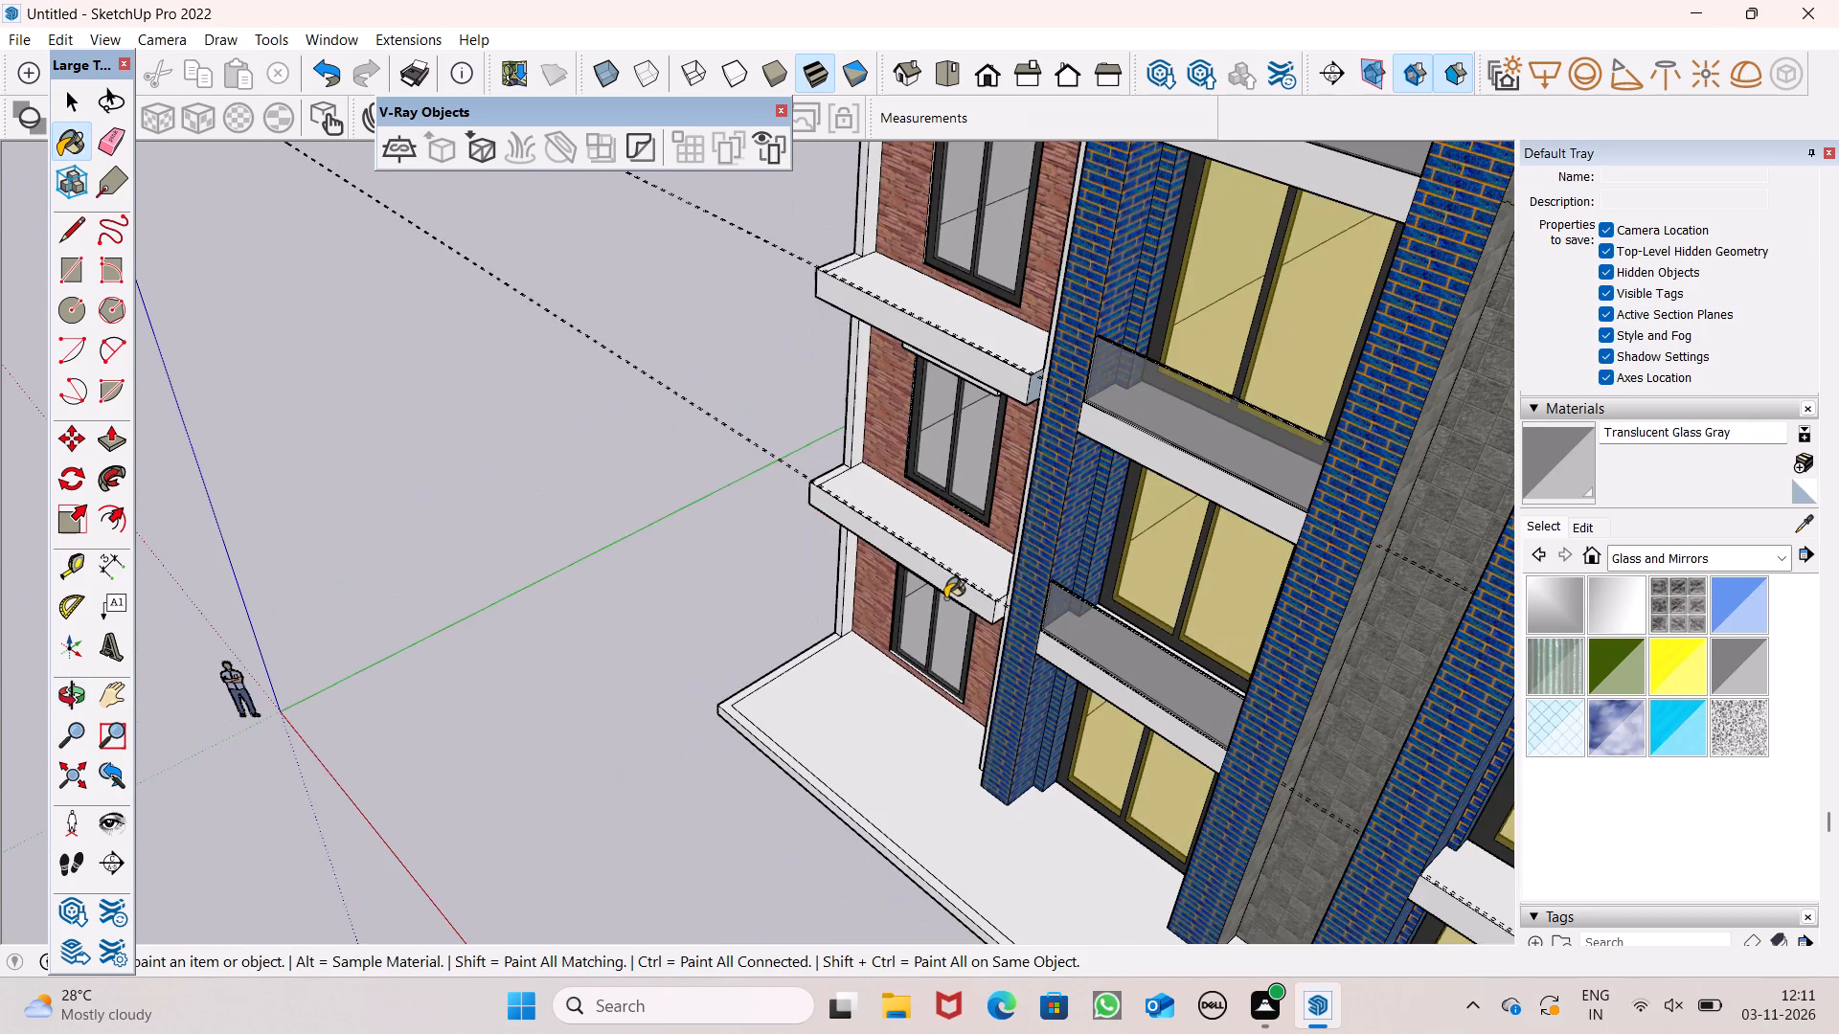
pyautogui.scroll(-10, 945, 598)
pyautogui.moveTo(838, 631); pyautogui.dragTo(1262, 461, button='middle')
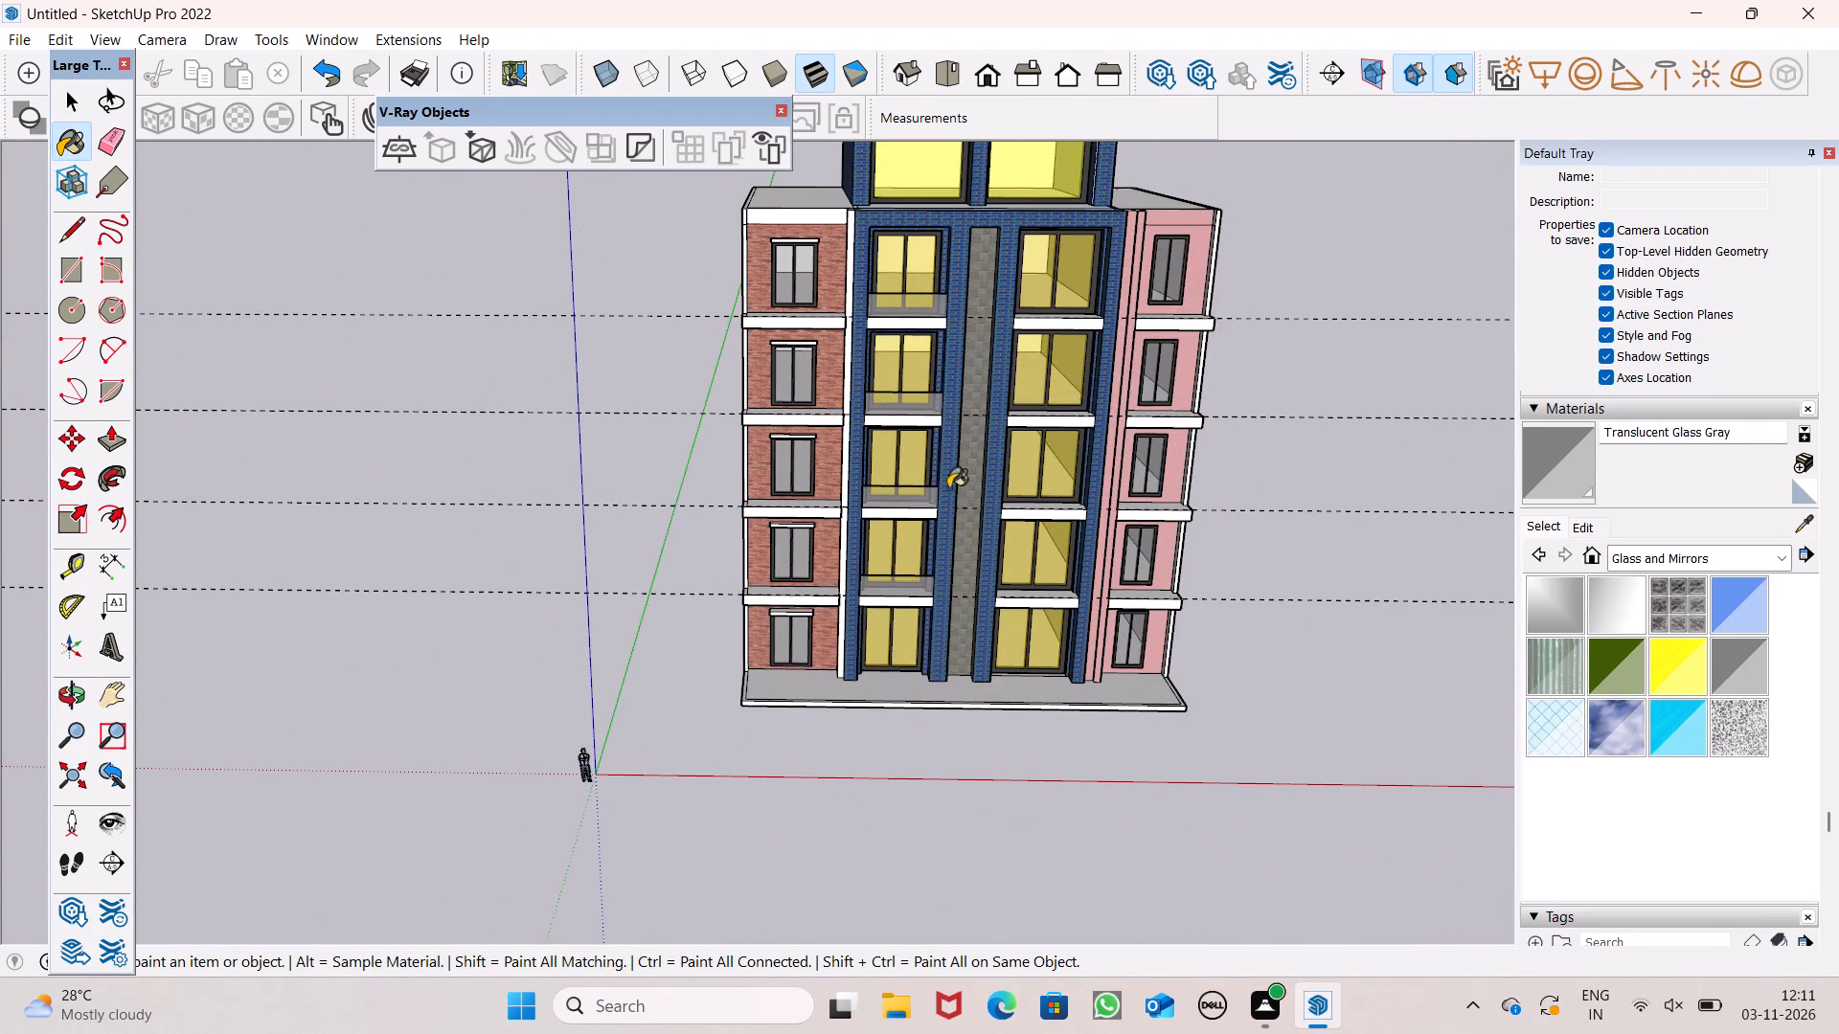
pyautogui.scroll(1, 1129, 607)
pyautogui.scroll(6, 974, 528)
pyautogui.scroll(-6, 967, 531)
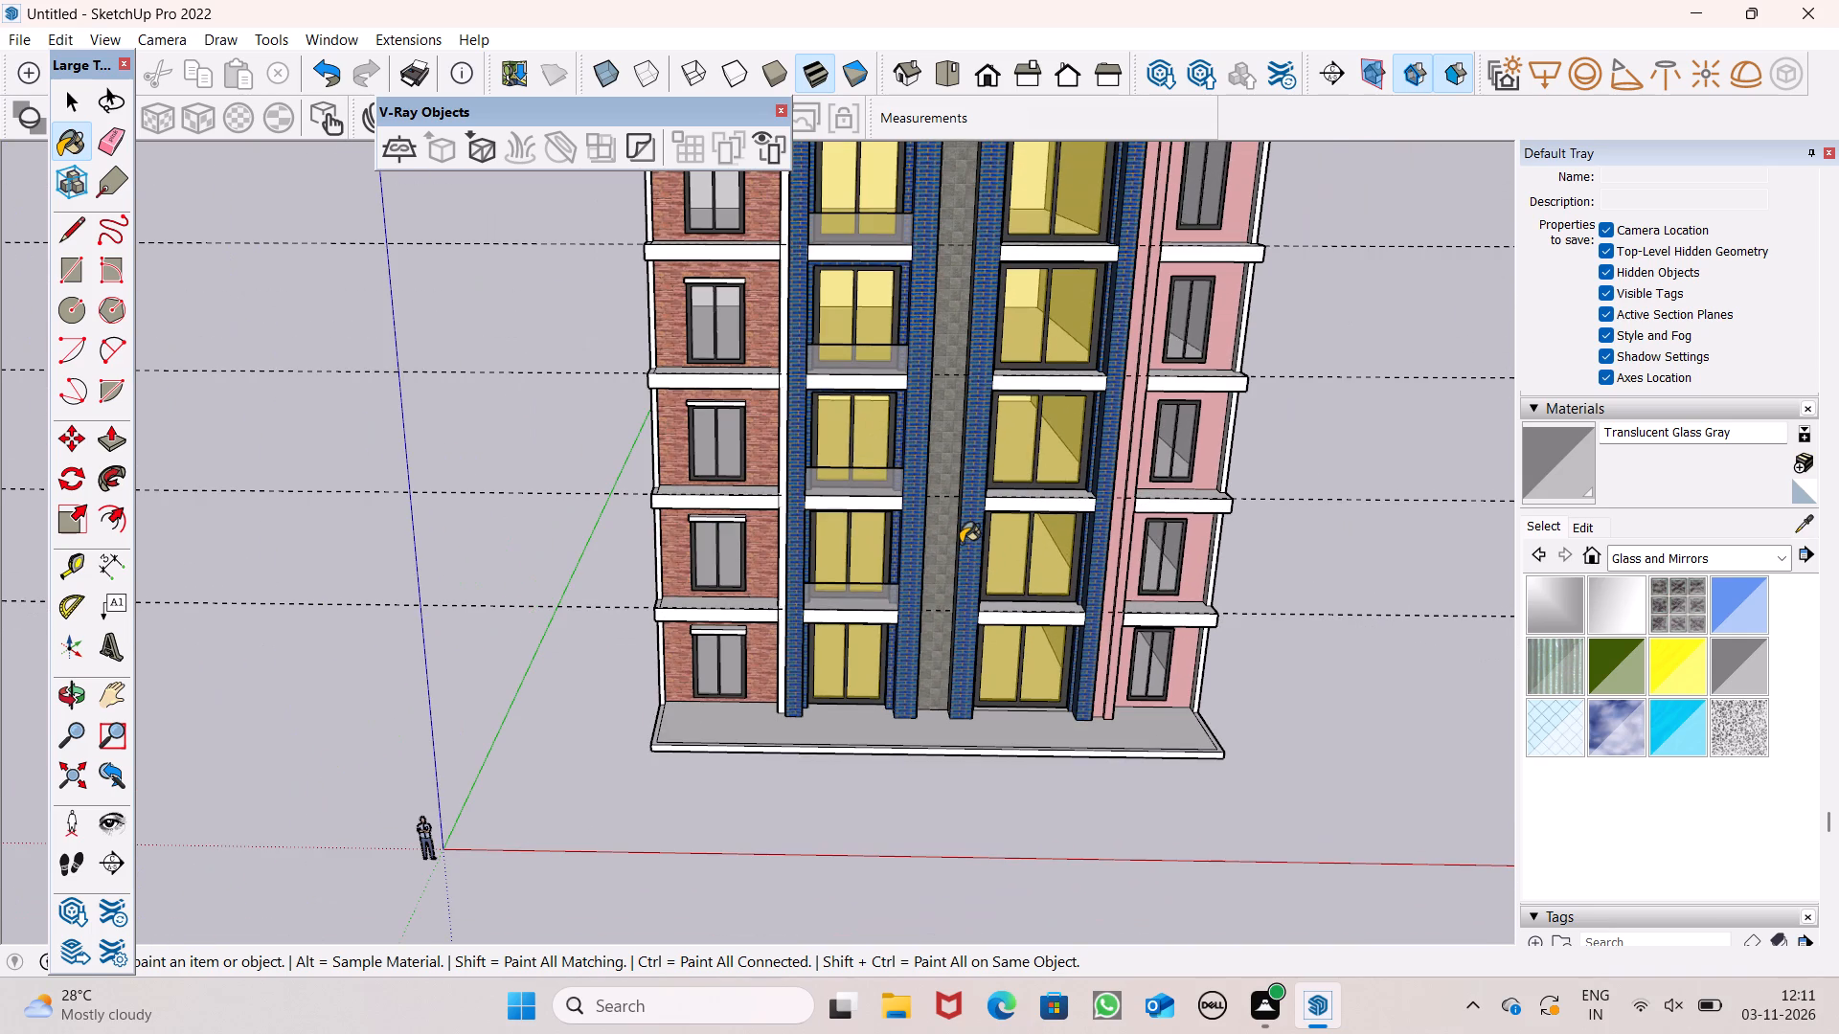
pyautogui.moveTo(1134, 553); pyautogui.dragTo(1043, 676, button='middle')
pyautogui.scroll(4, 1109, 351)
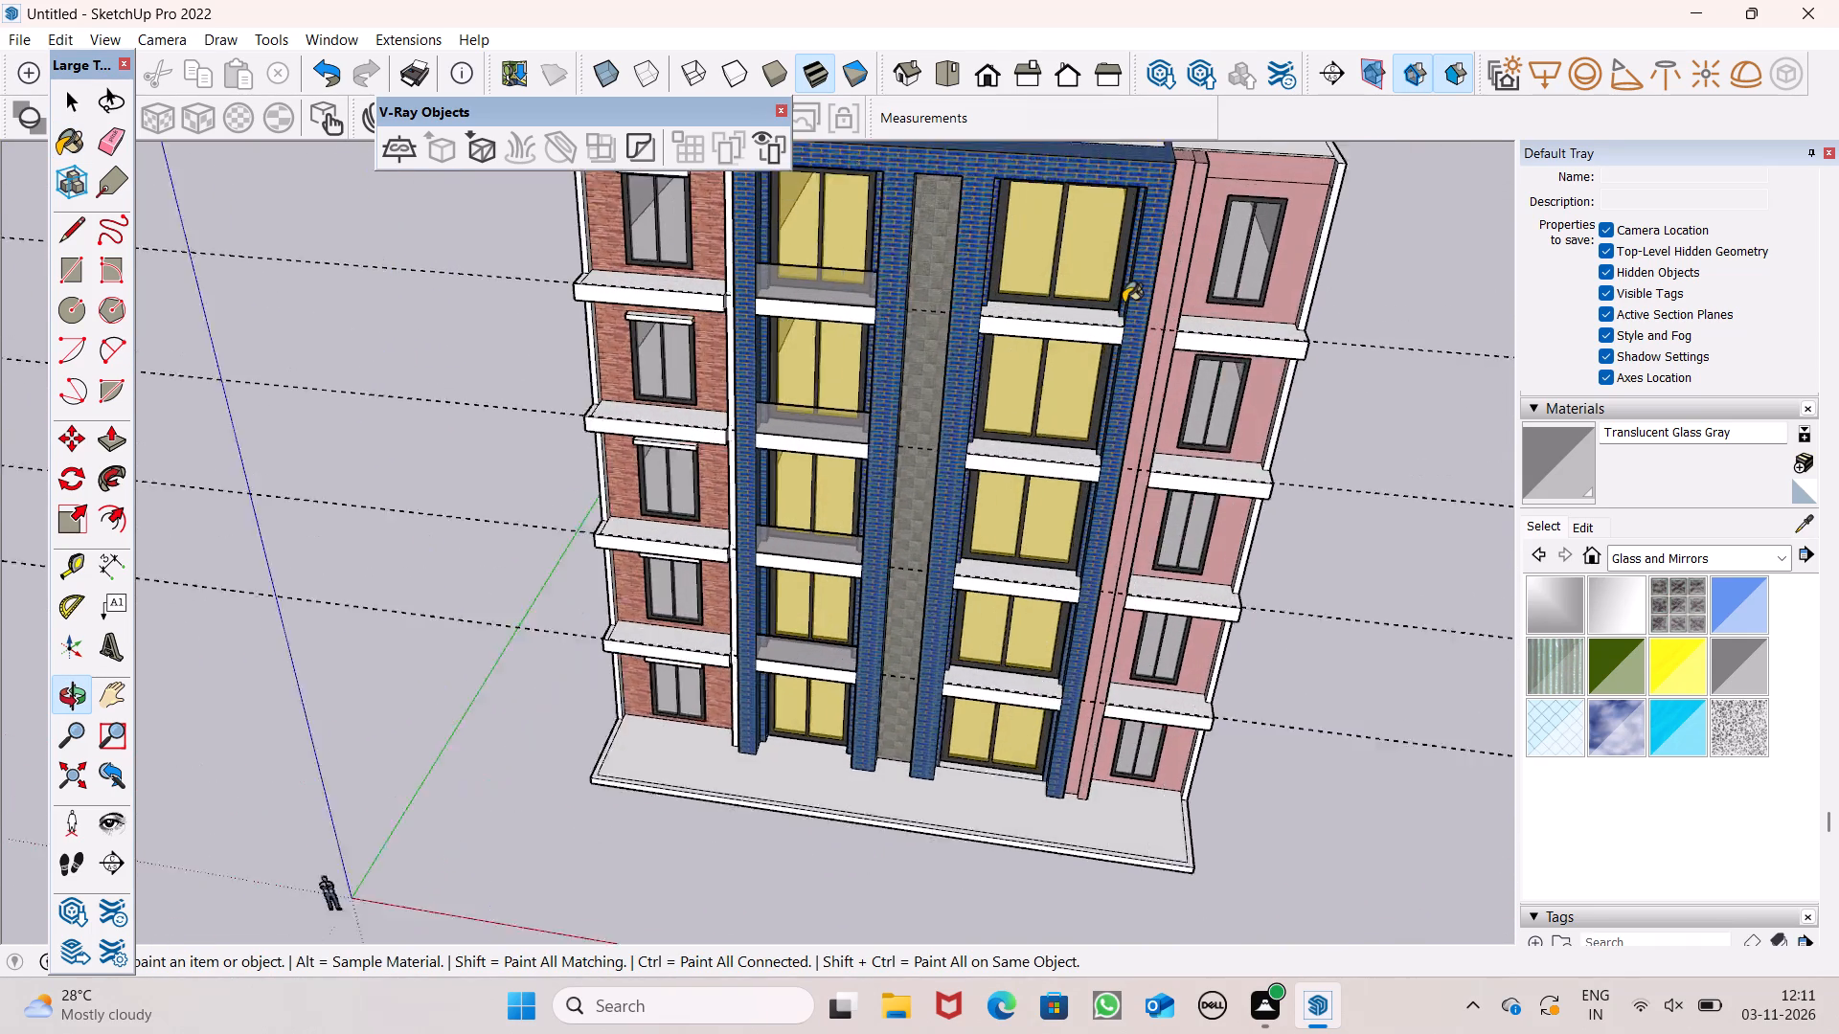
pyautogui.scroll(12, 1124, 303)
pyautogui.moveTo(1068, 404); pyautogui.dragTo(1050, 643, button='middle')
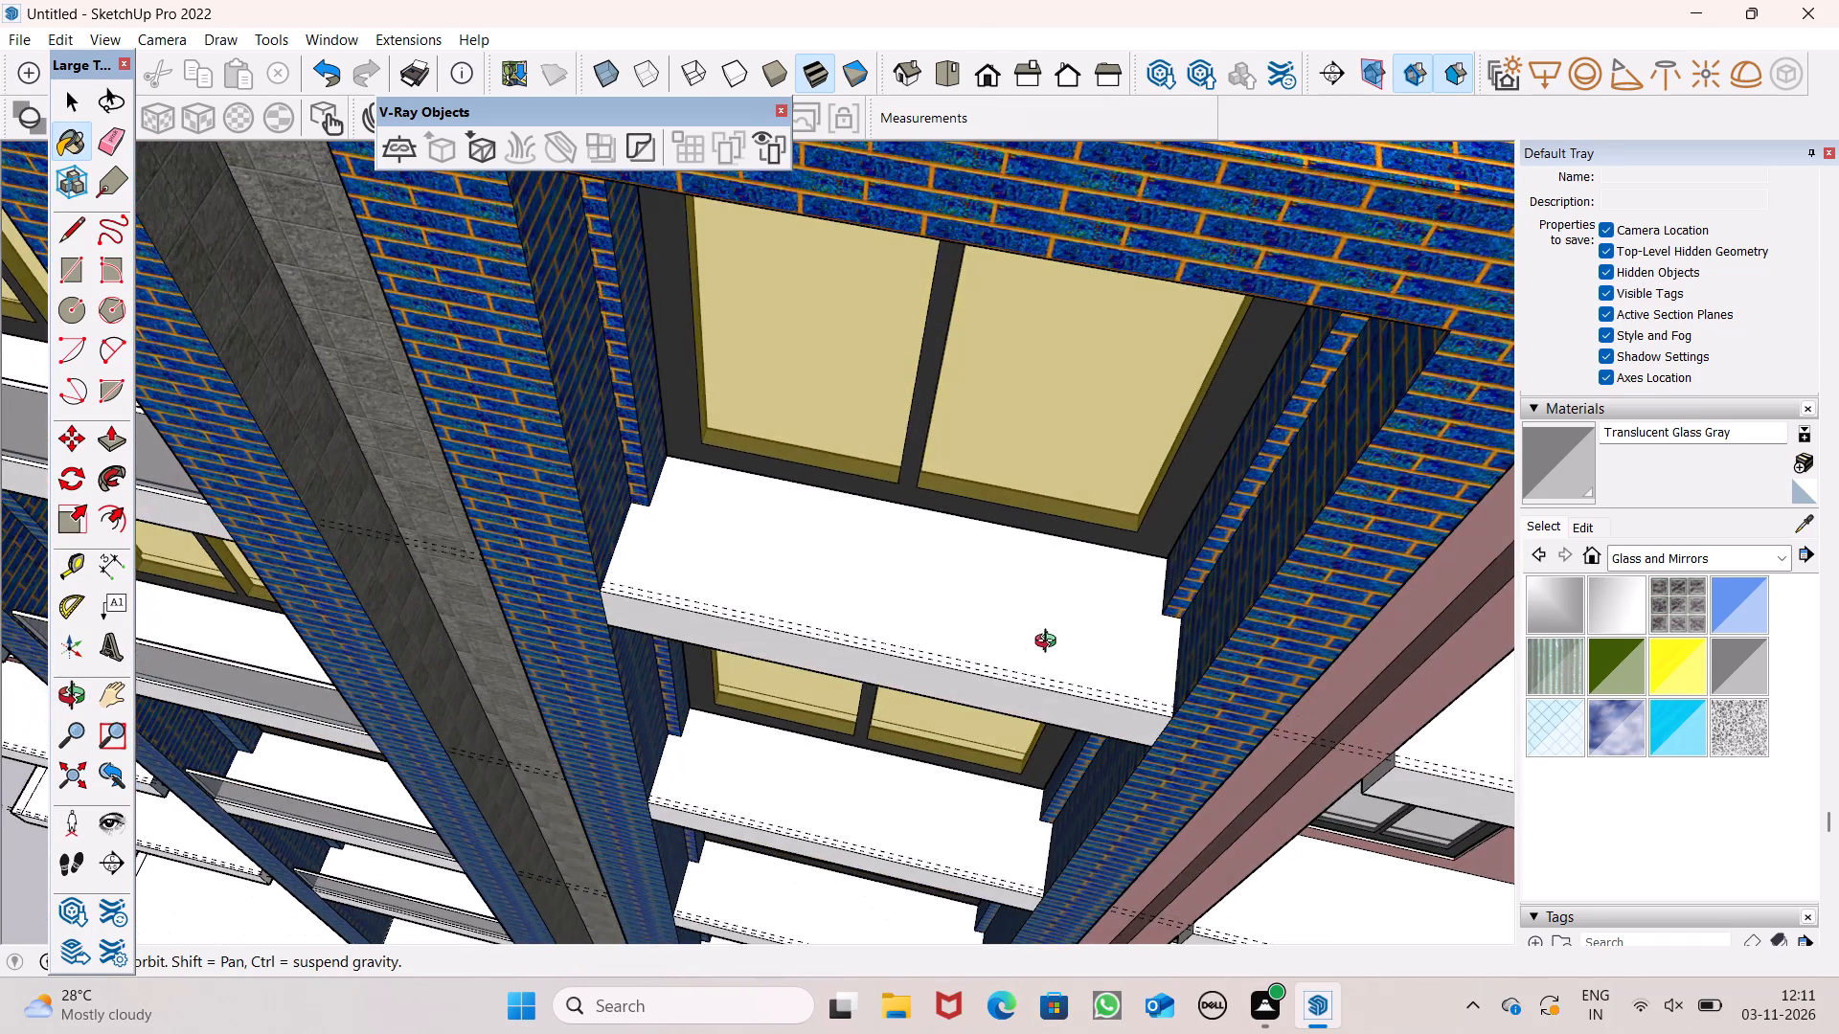
pyautogui.moveTo(1050, 643); pyautogui.dragTo(1047, 644, button='middle')
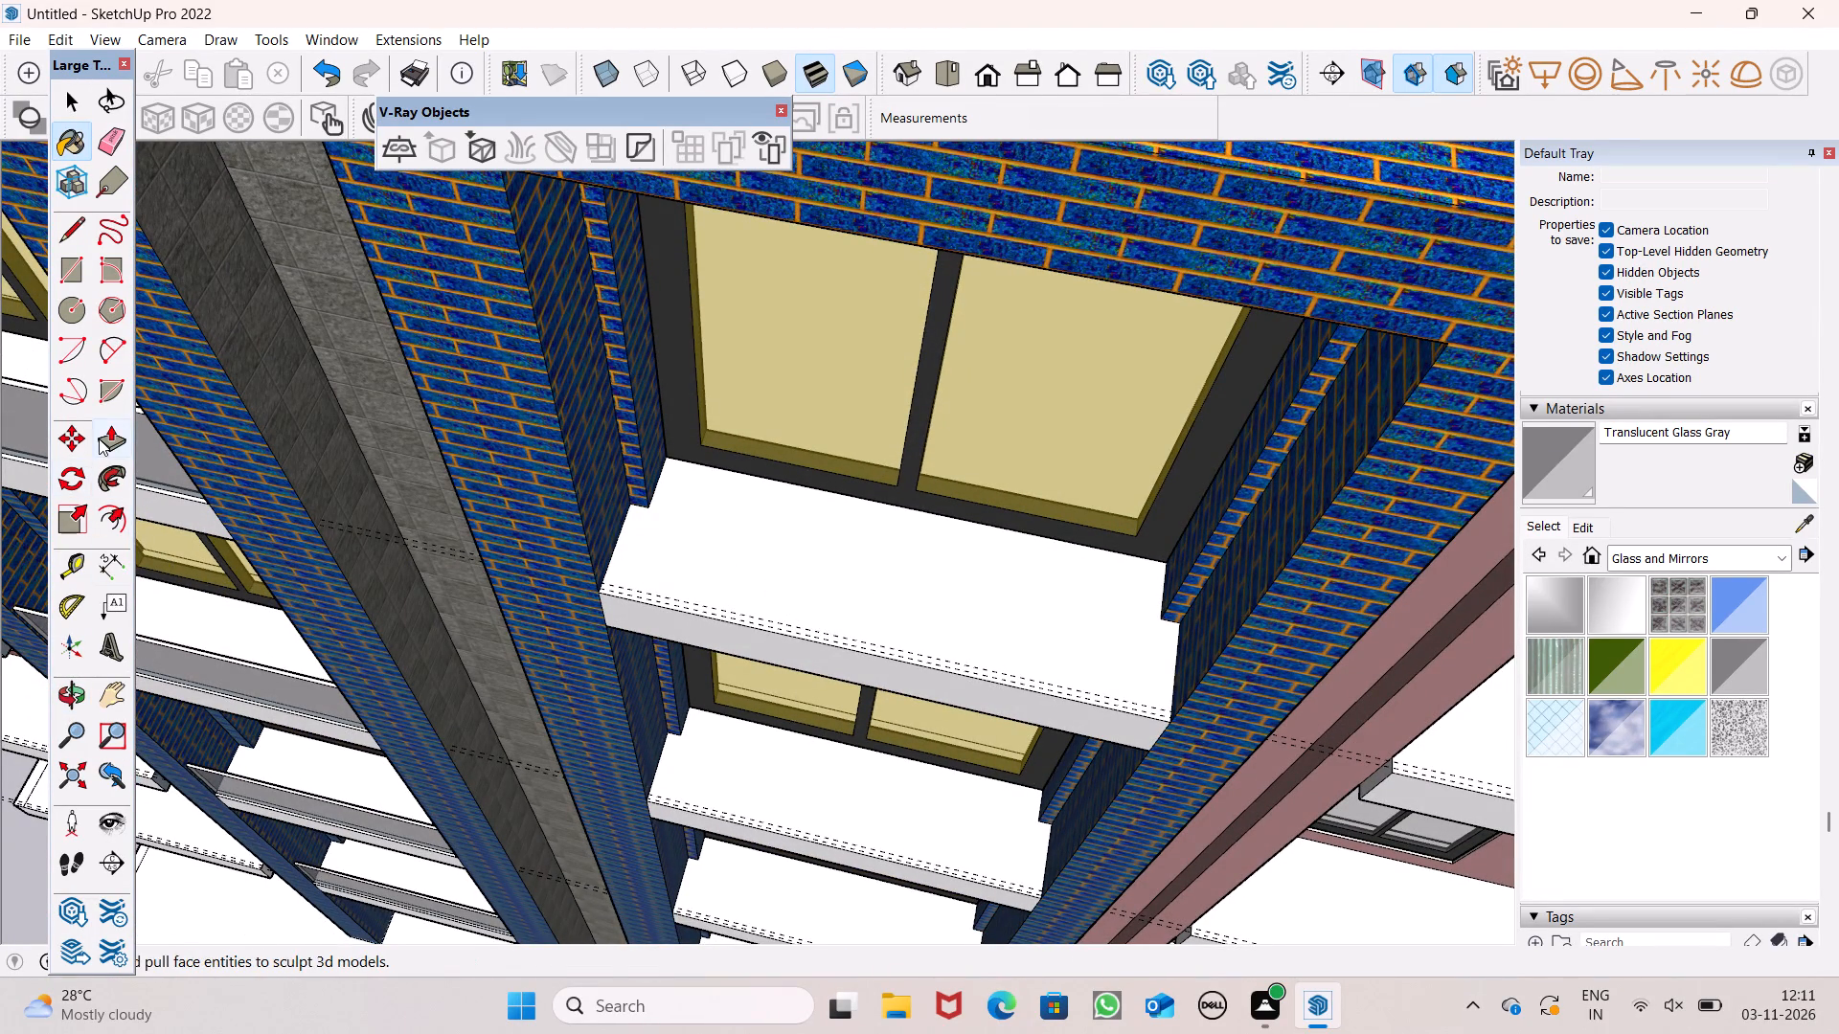
pyautogui.click(70, 261)
pyautogui.scroll(1, 371, 464)
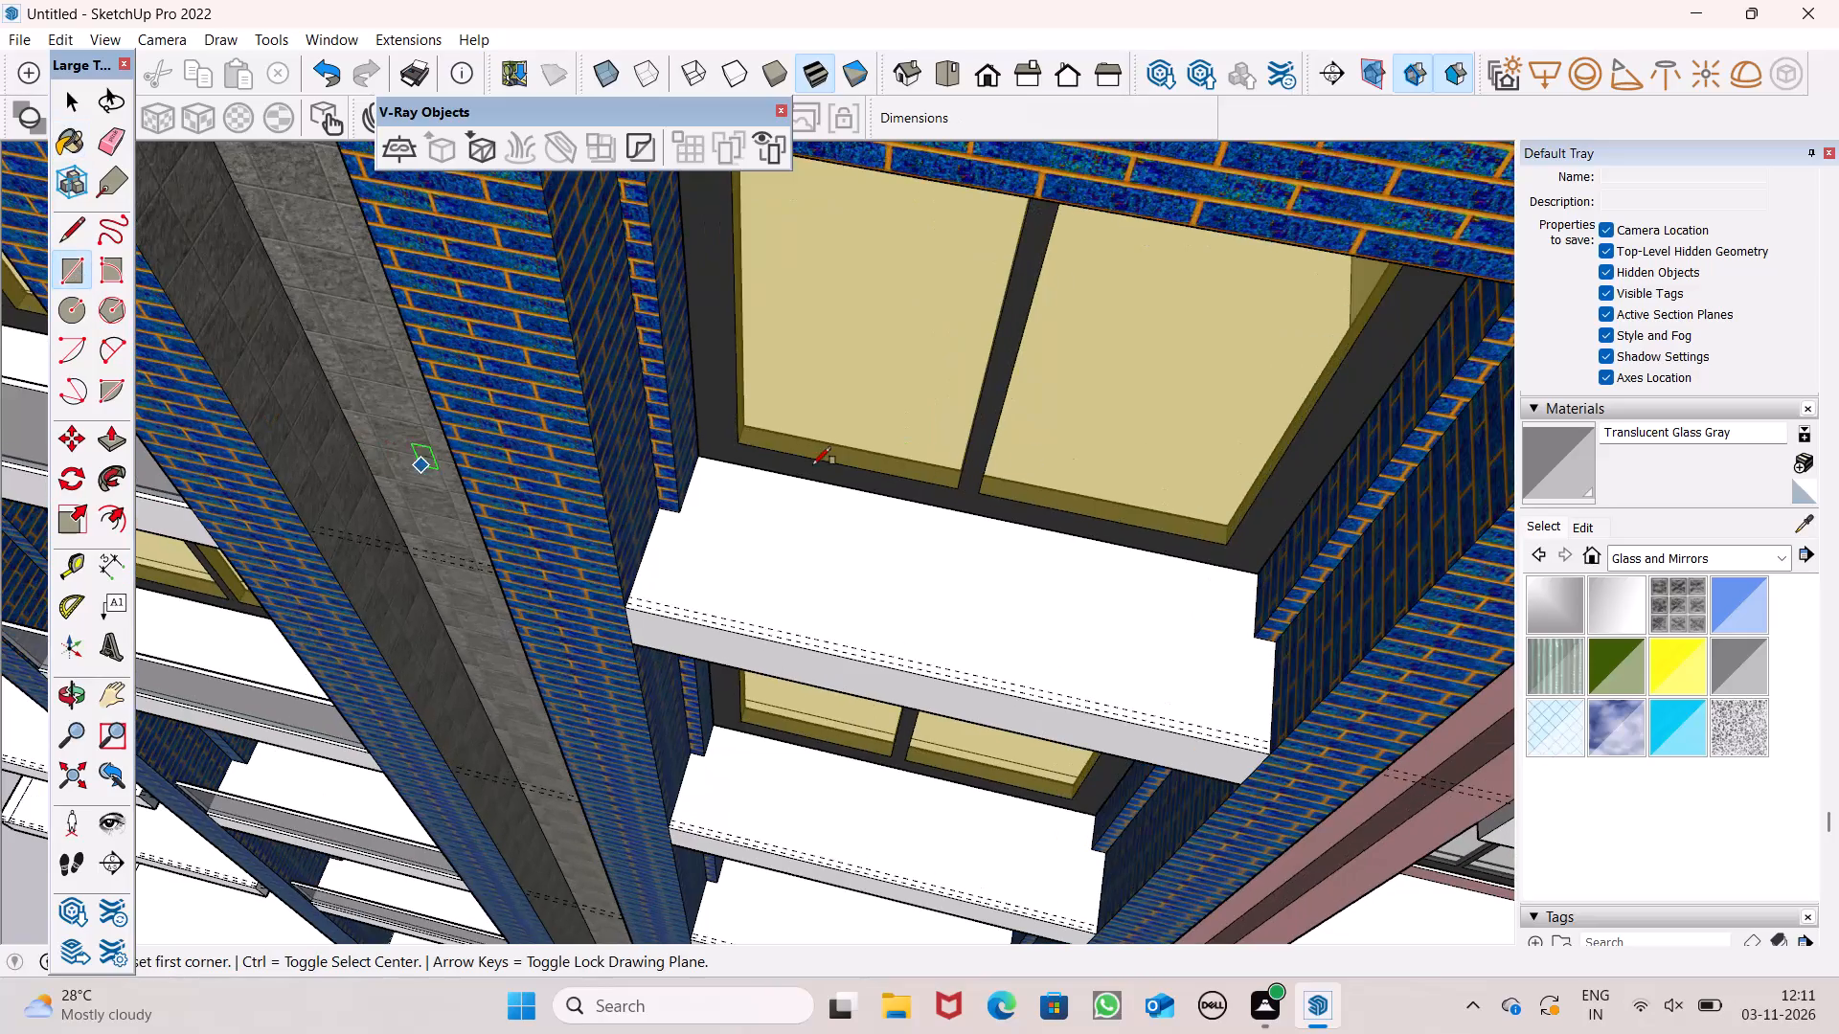
pyautogui.scroll(-1, 1046, 492)
pyautogui.scroll(6, 771, 583)
pyautogui.scroll(5, 565, 615)
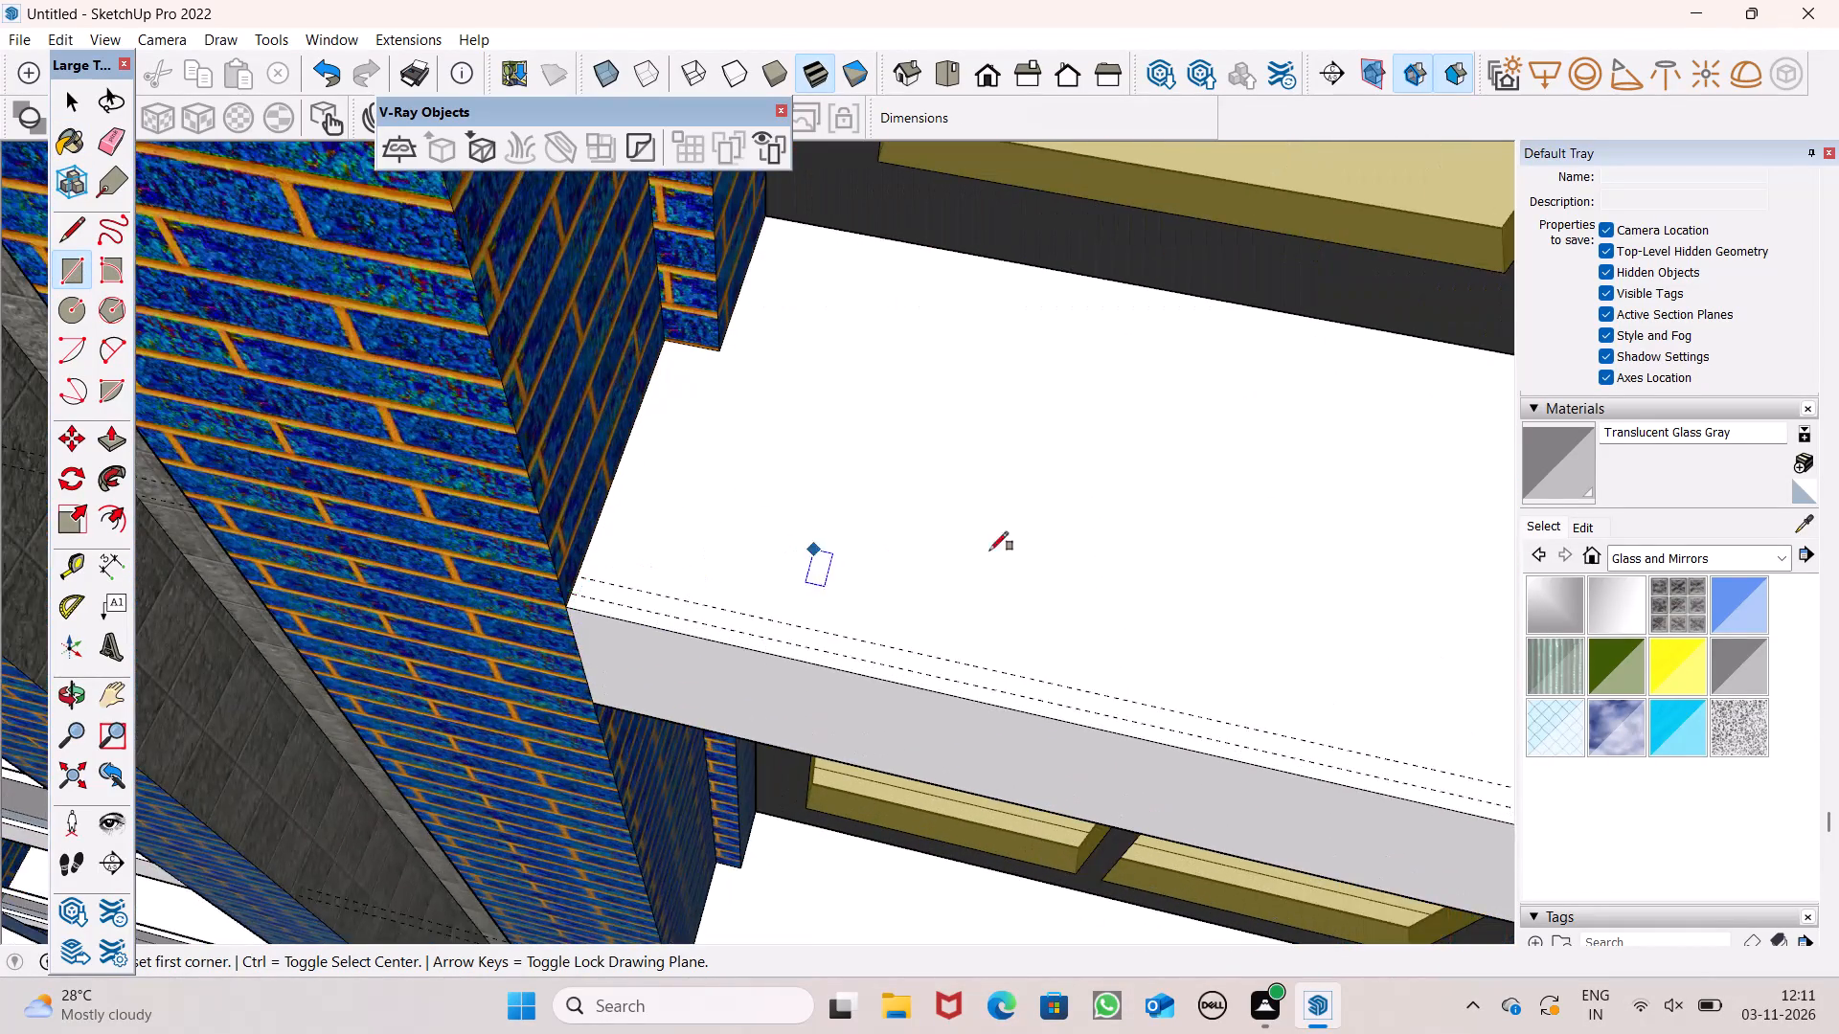
pyautogui.scroll(-3, 1013, 569)
pyautogui.scroll(6, 586, 639)
pyautogui.scroll(5, 796, 556)
pyautogui.click(785, 476)
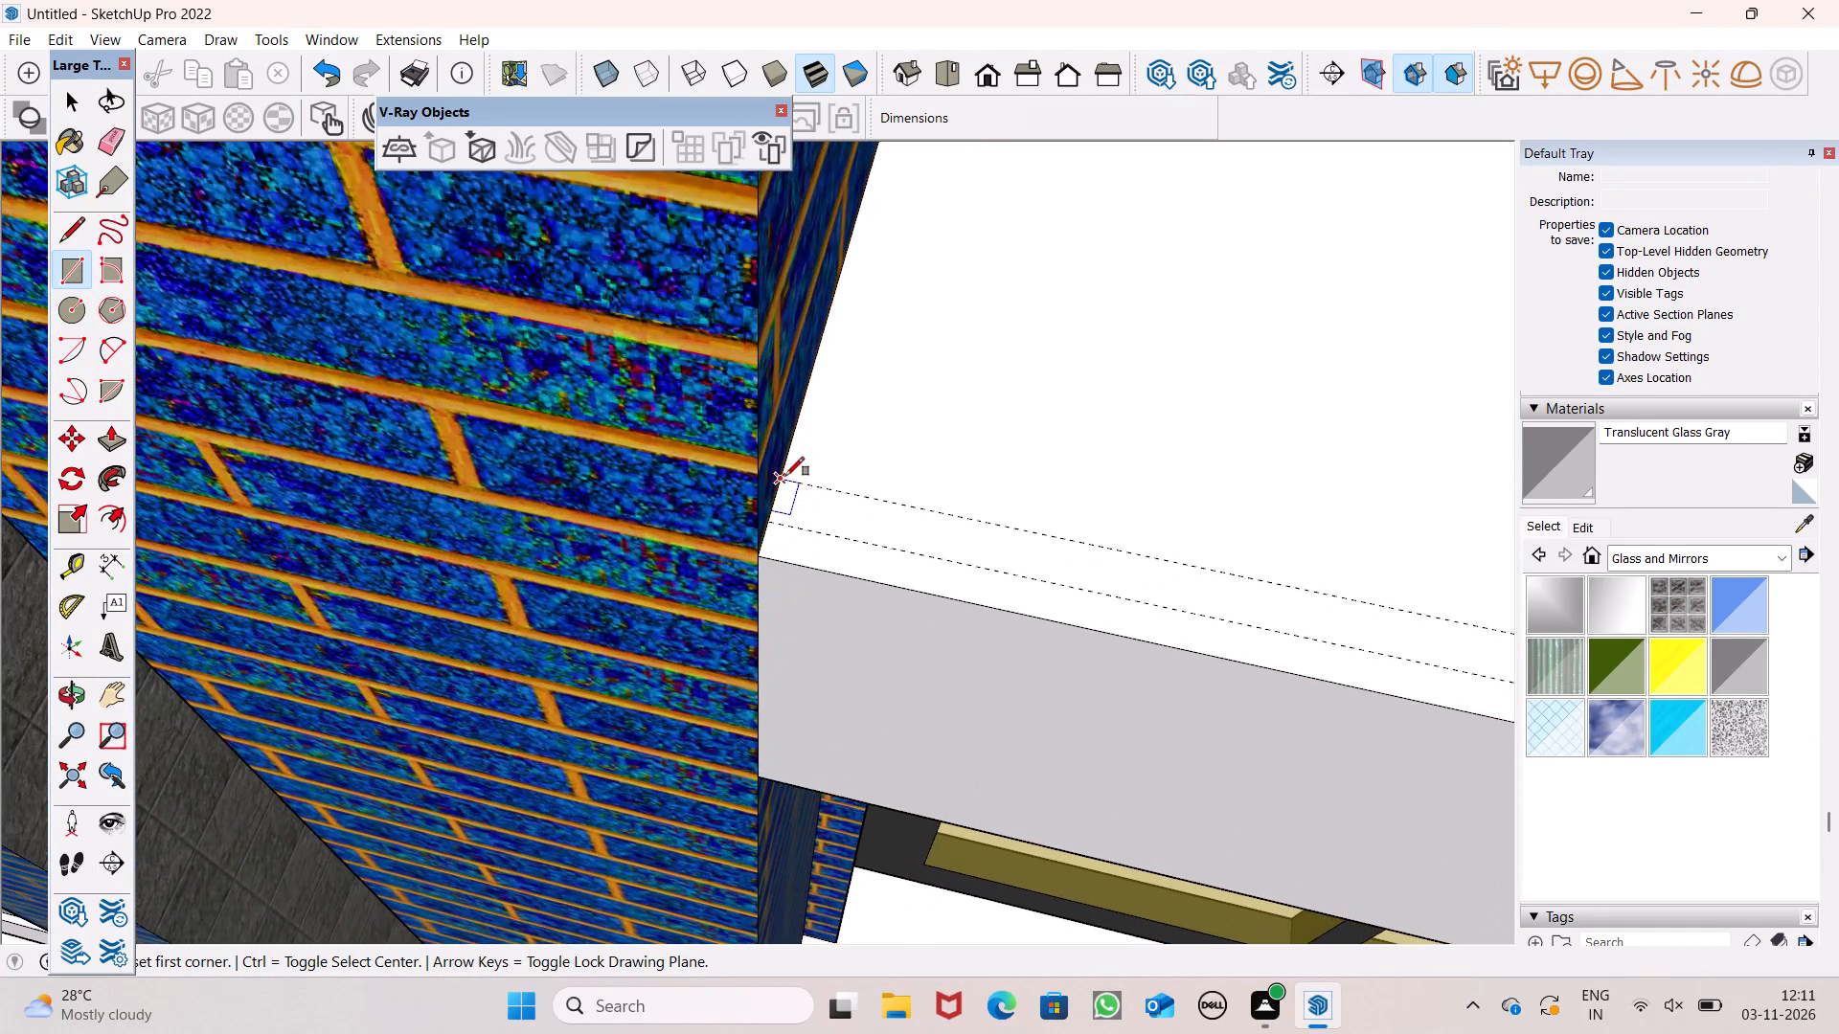
pyautogui.scroll(-19, 605, 482)
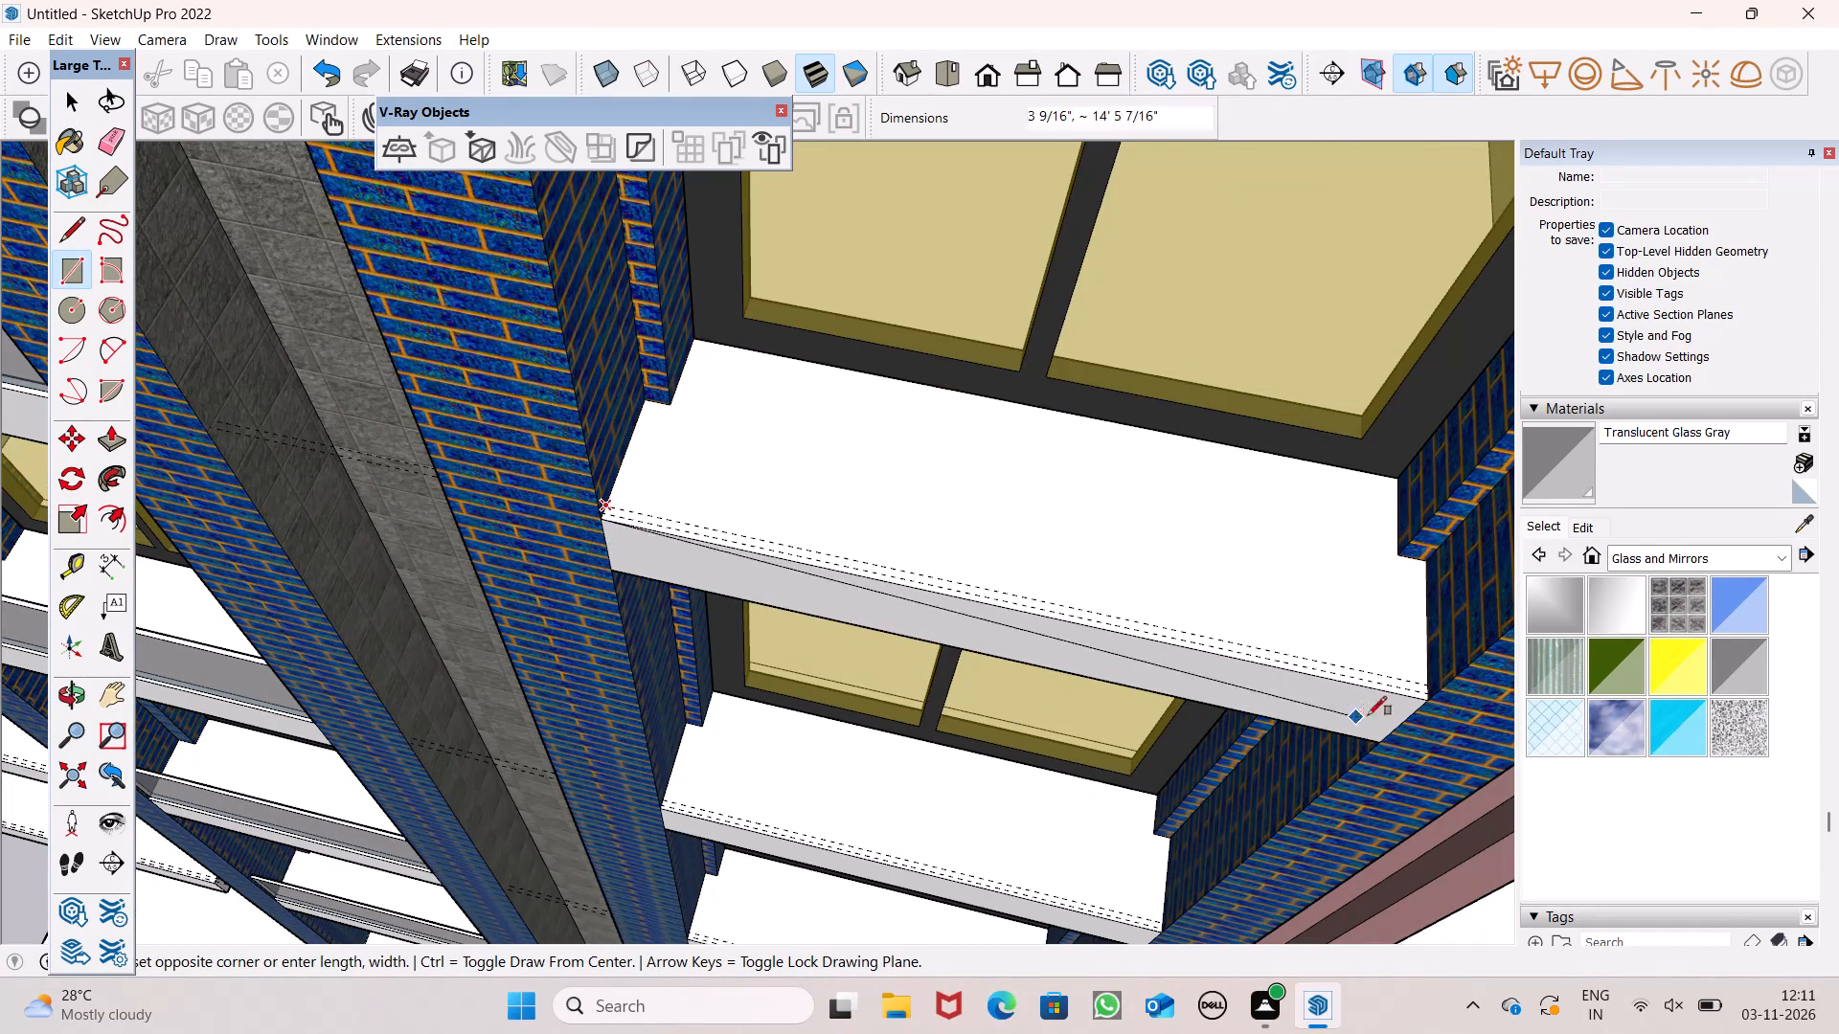
pyautogui.scroll(-3, 1112, 641)
pyautogui.scroll(10, 1338, 675)
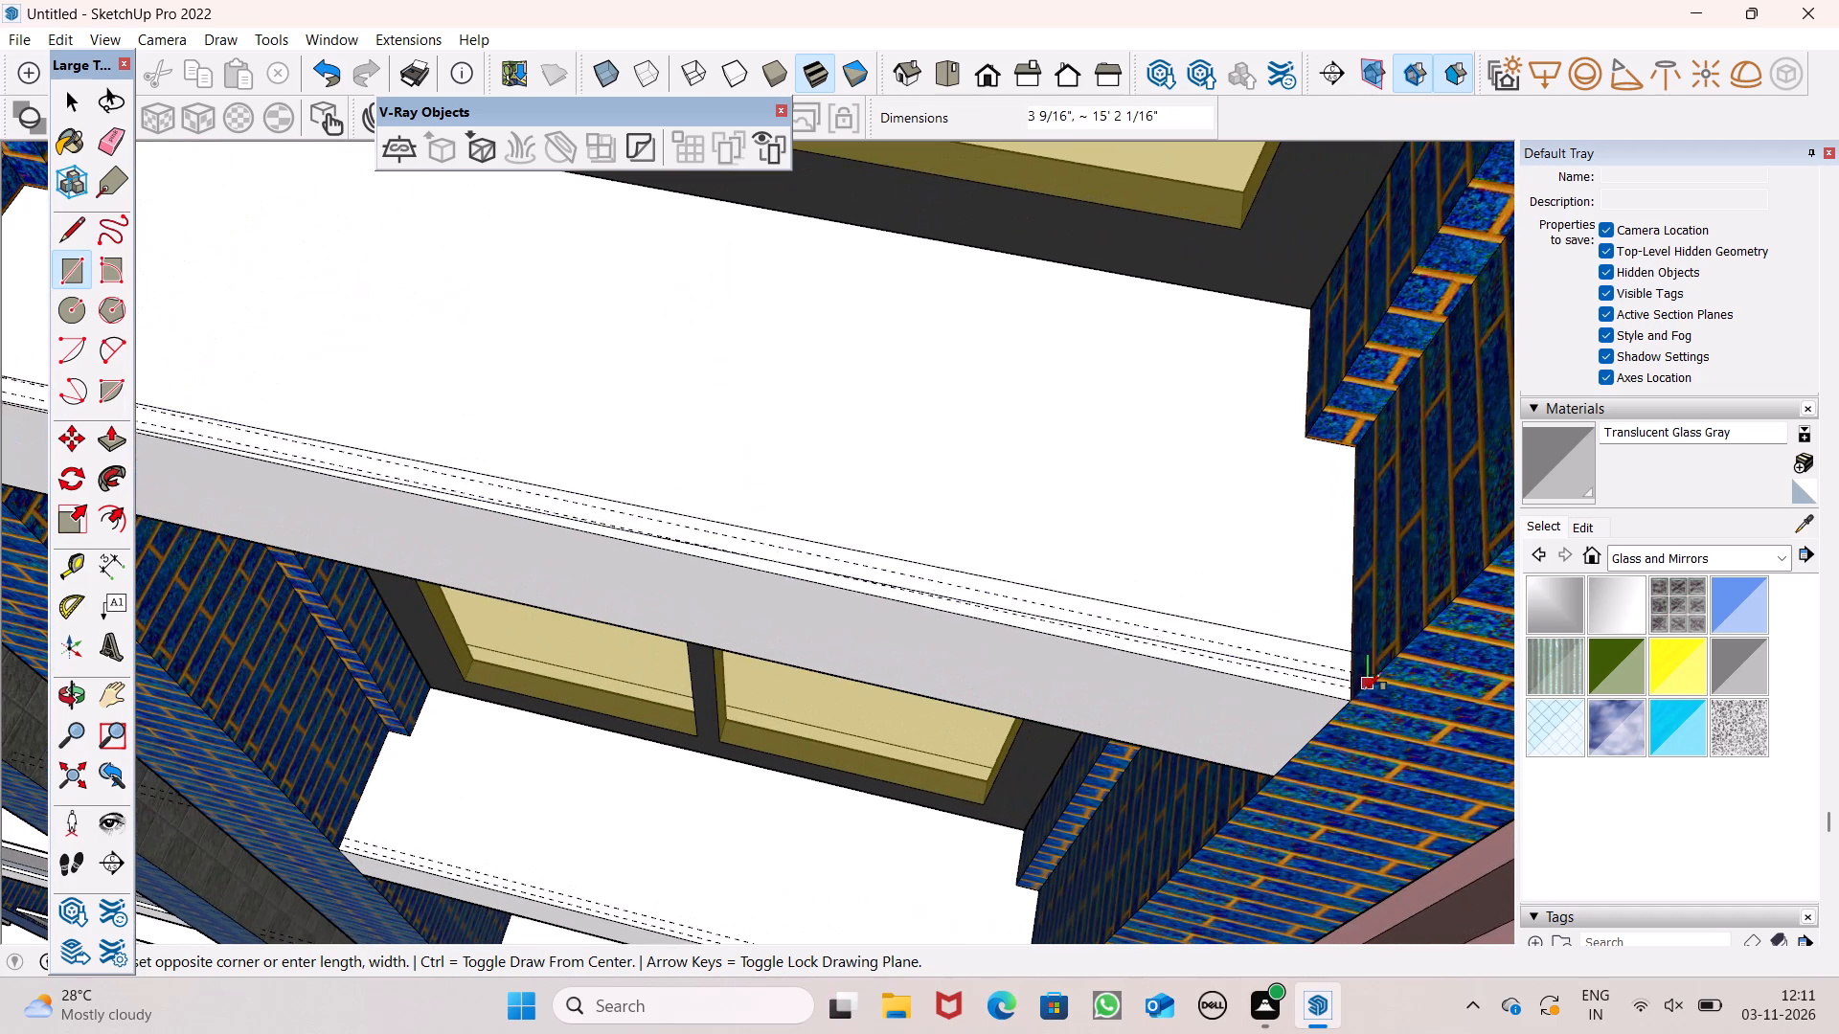
pyautogui.scroll(6, 1364, 692)
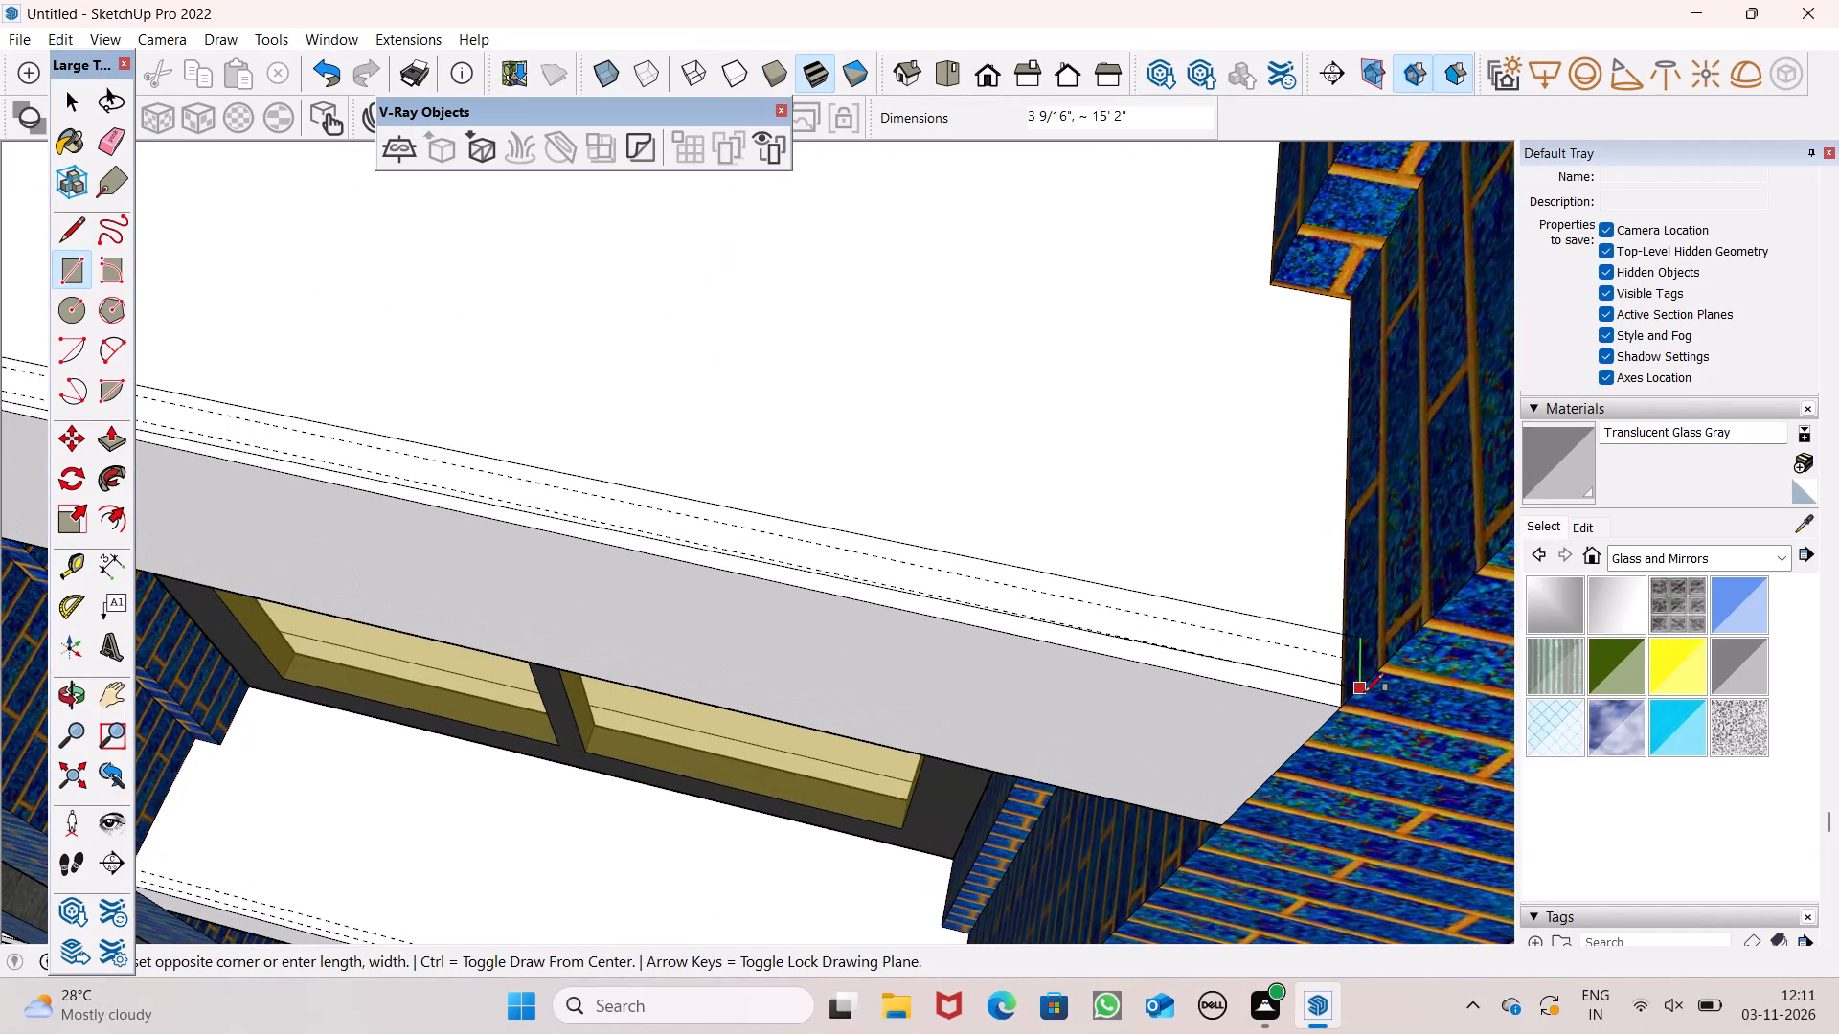
pyautogui.scroll(8, 1365, 692)
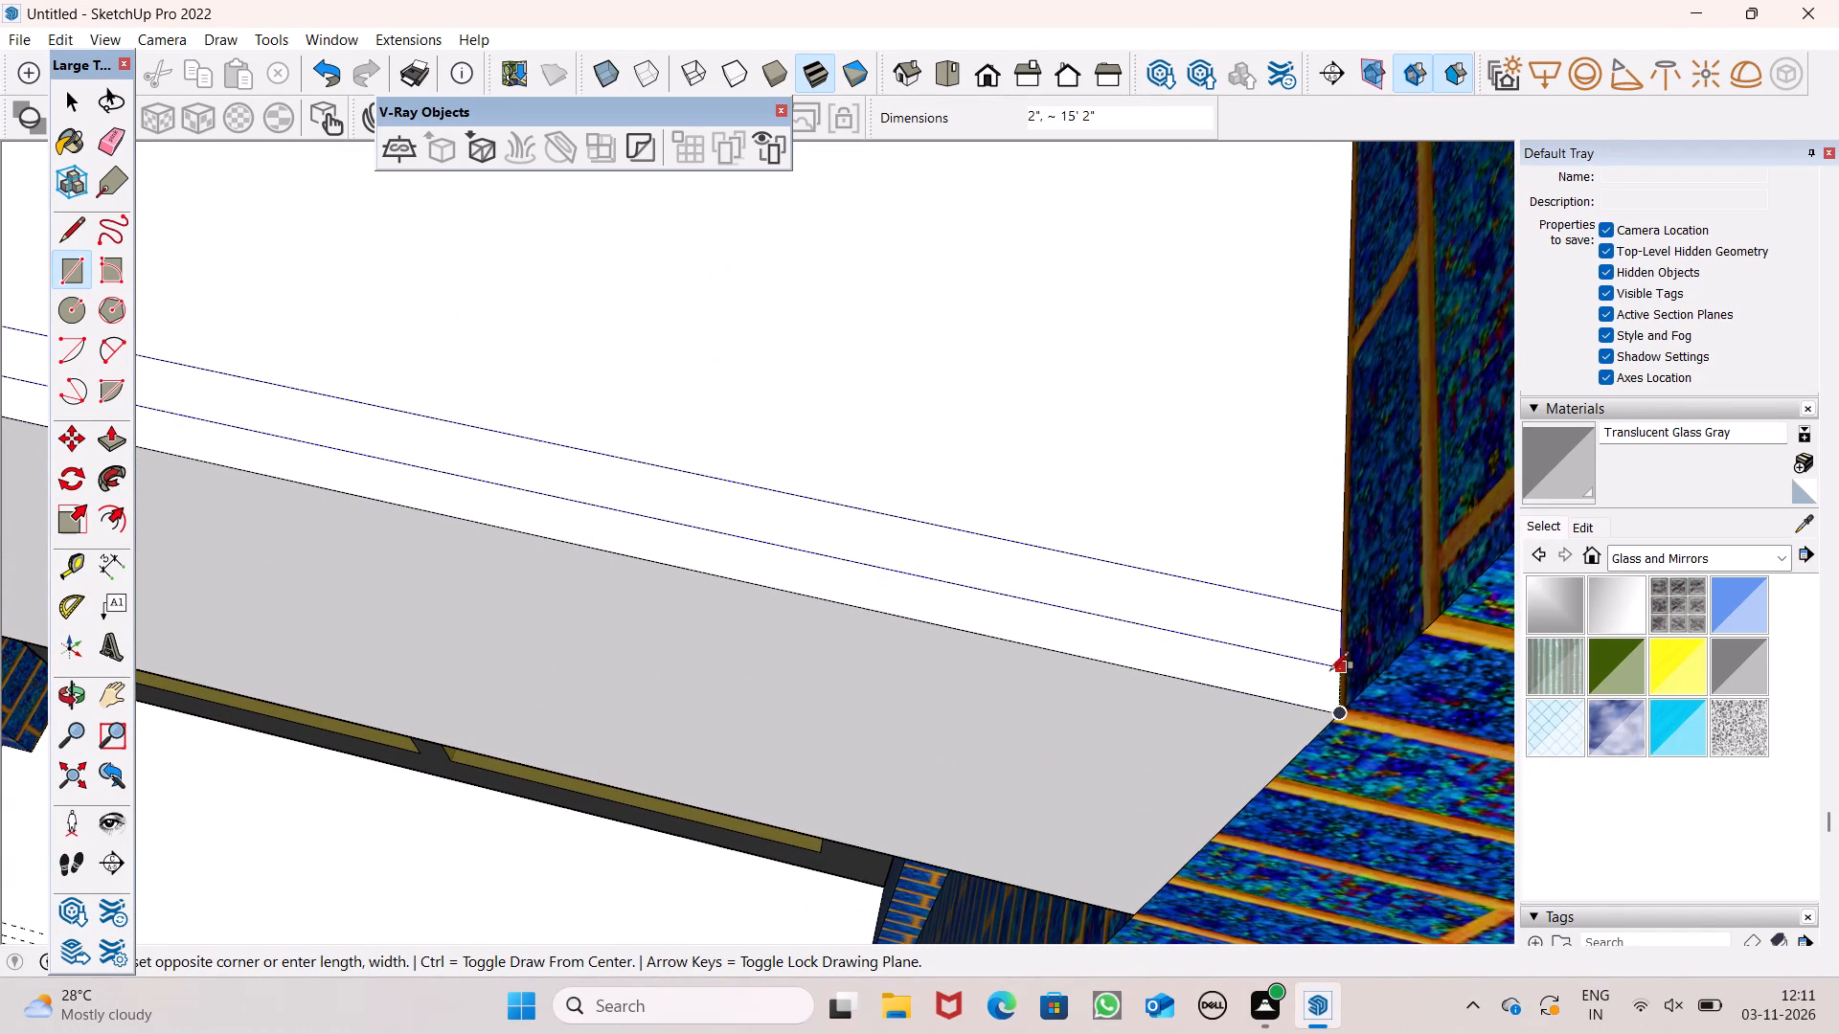
pyautogui.click(1345, 671)
# Draw a rectangle about 15' 2" long between the guide lines along the front edge of the right blue bay's second window slab from the top.
pyautogui.scroll(-6, 1352, 506)
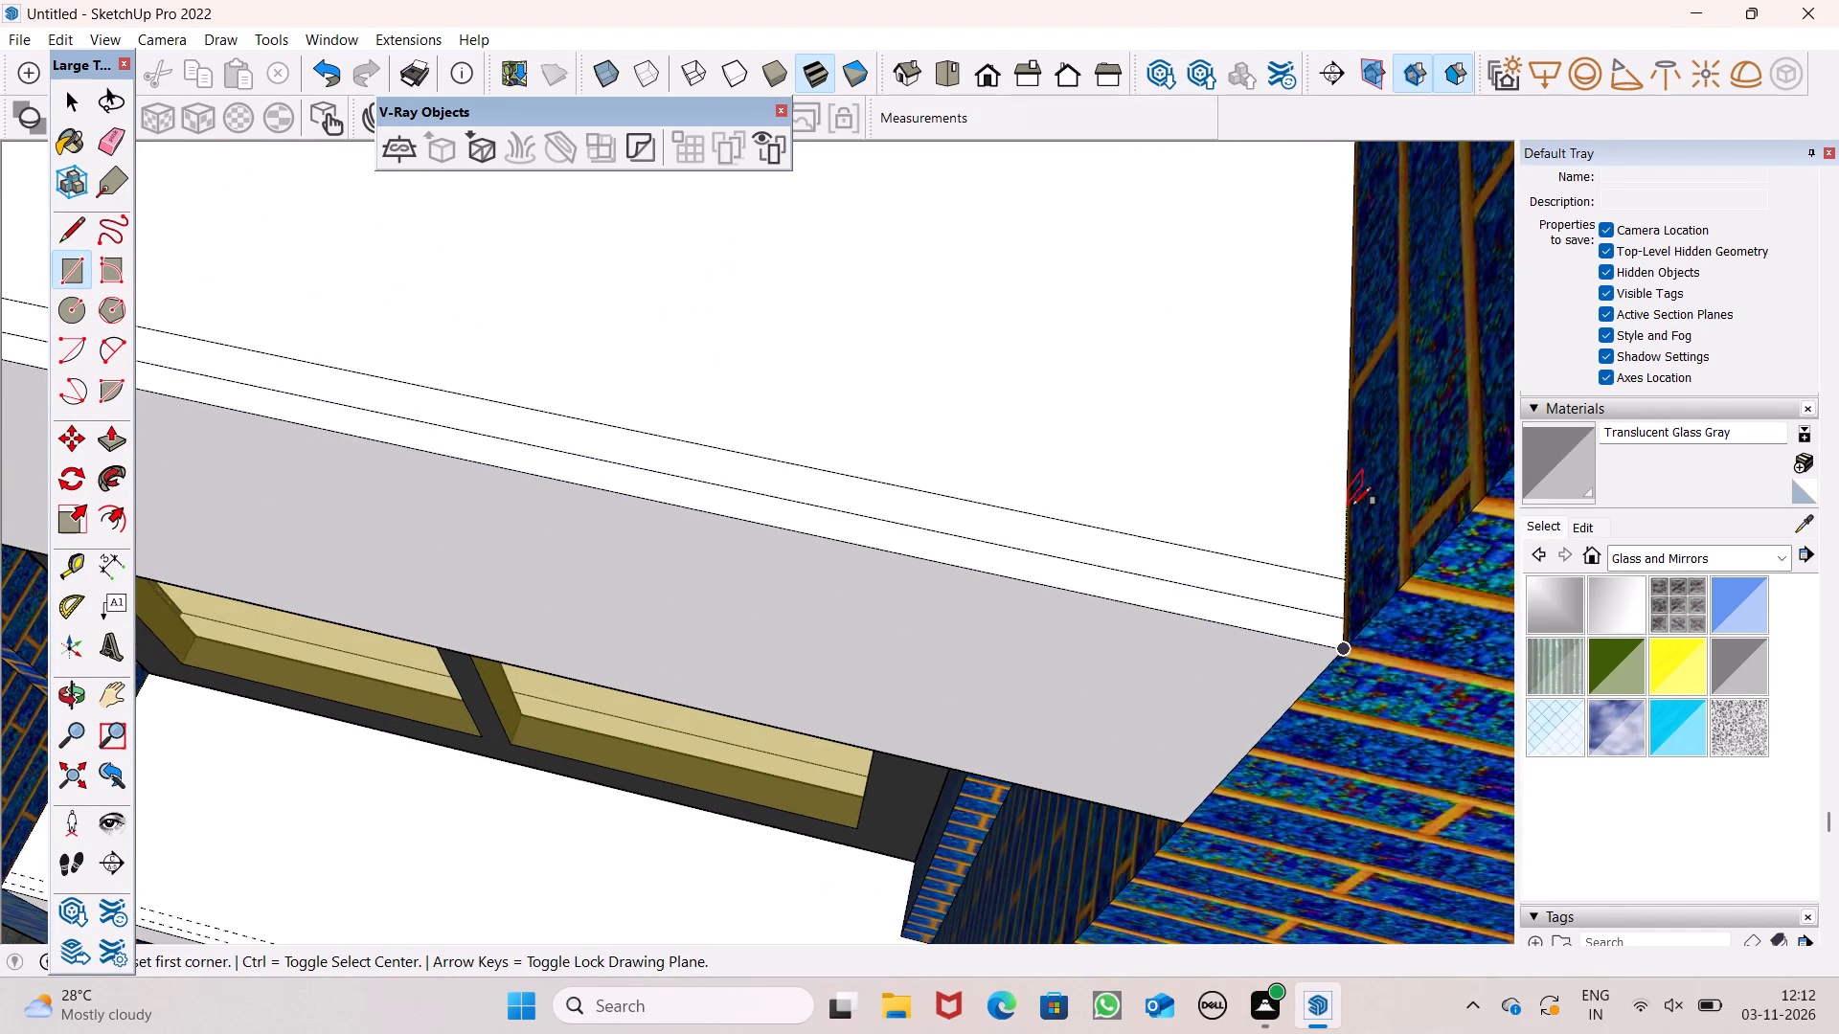
pyautogui.scroll(-19, 1341, 438)
pyautogui.scroll(2, 1001, 834)
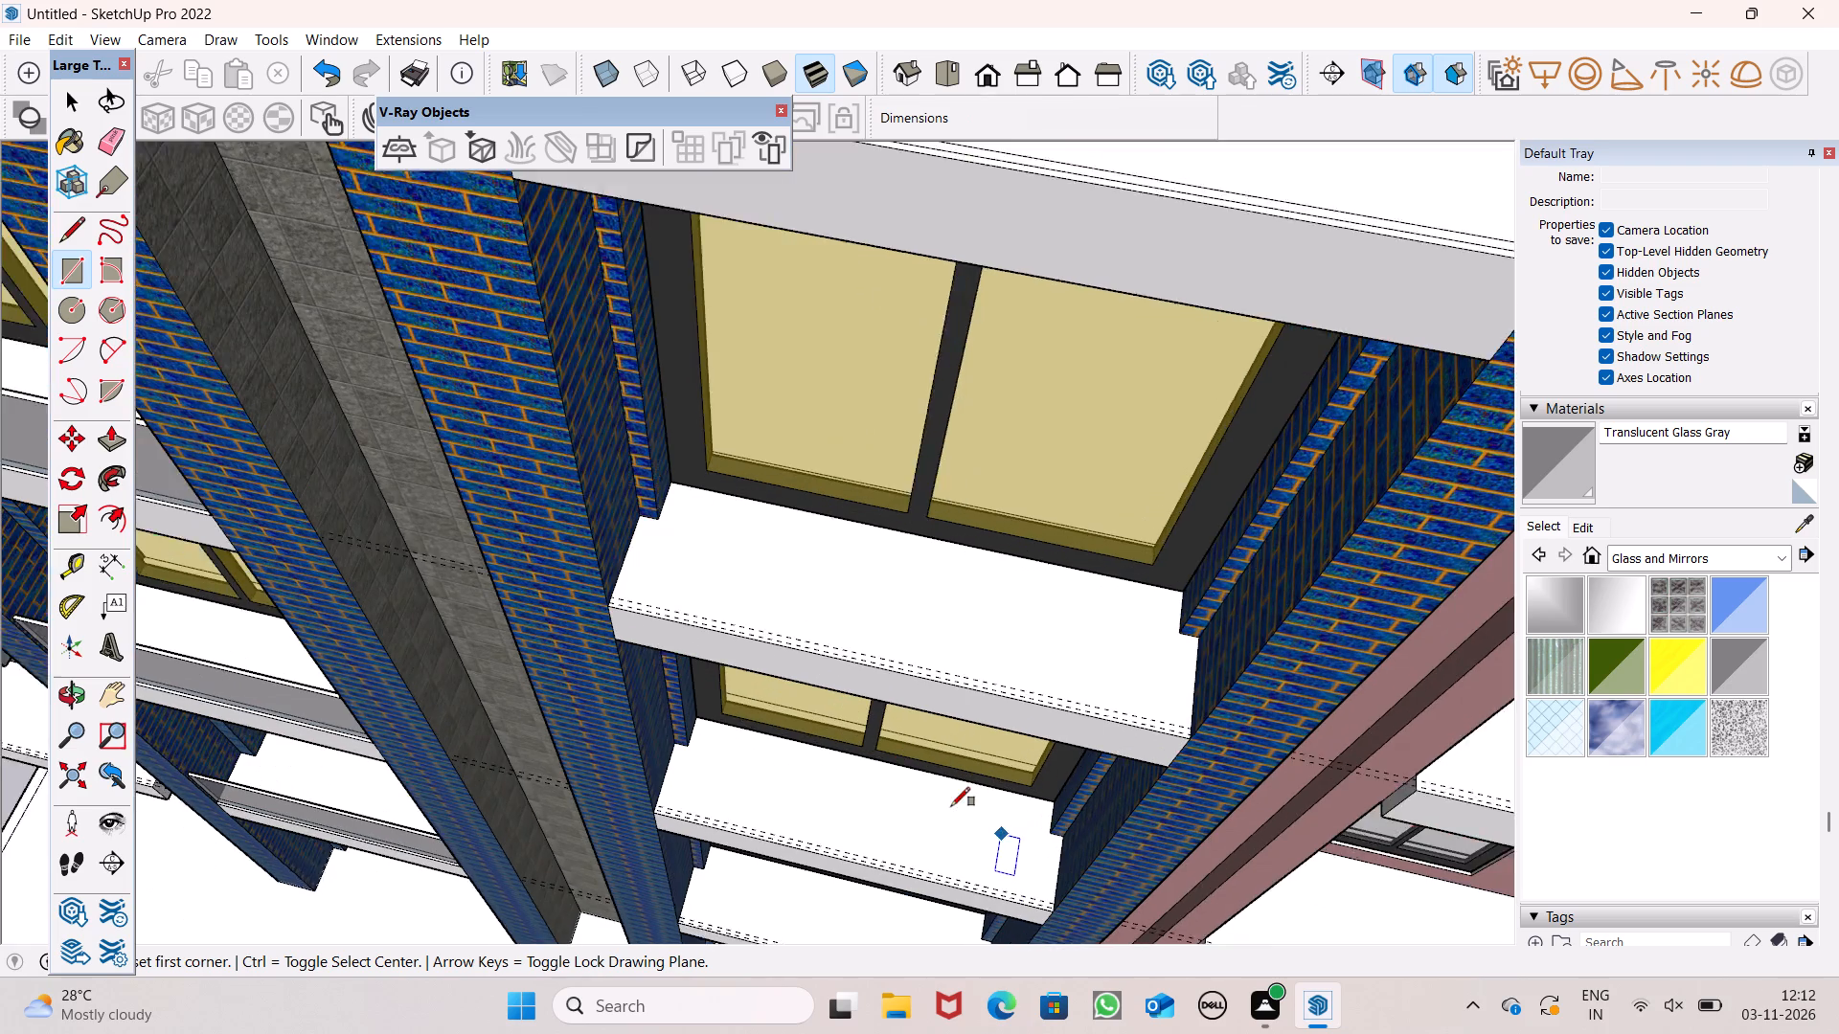
pyautogui.scroll(1, 951, 806)
pyautogui.scroll(-3, 1031, 592)
pyautogui.scroll(6, 587, 678)
pyautogui.scroll(4, 777, 514)
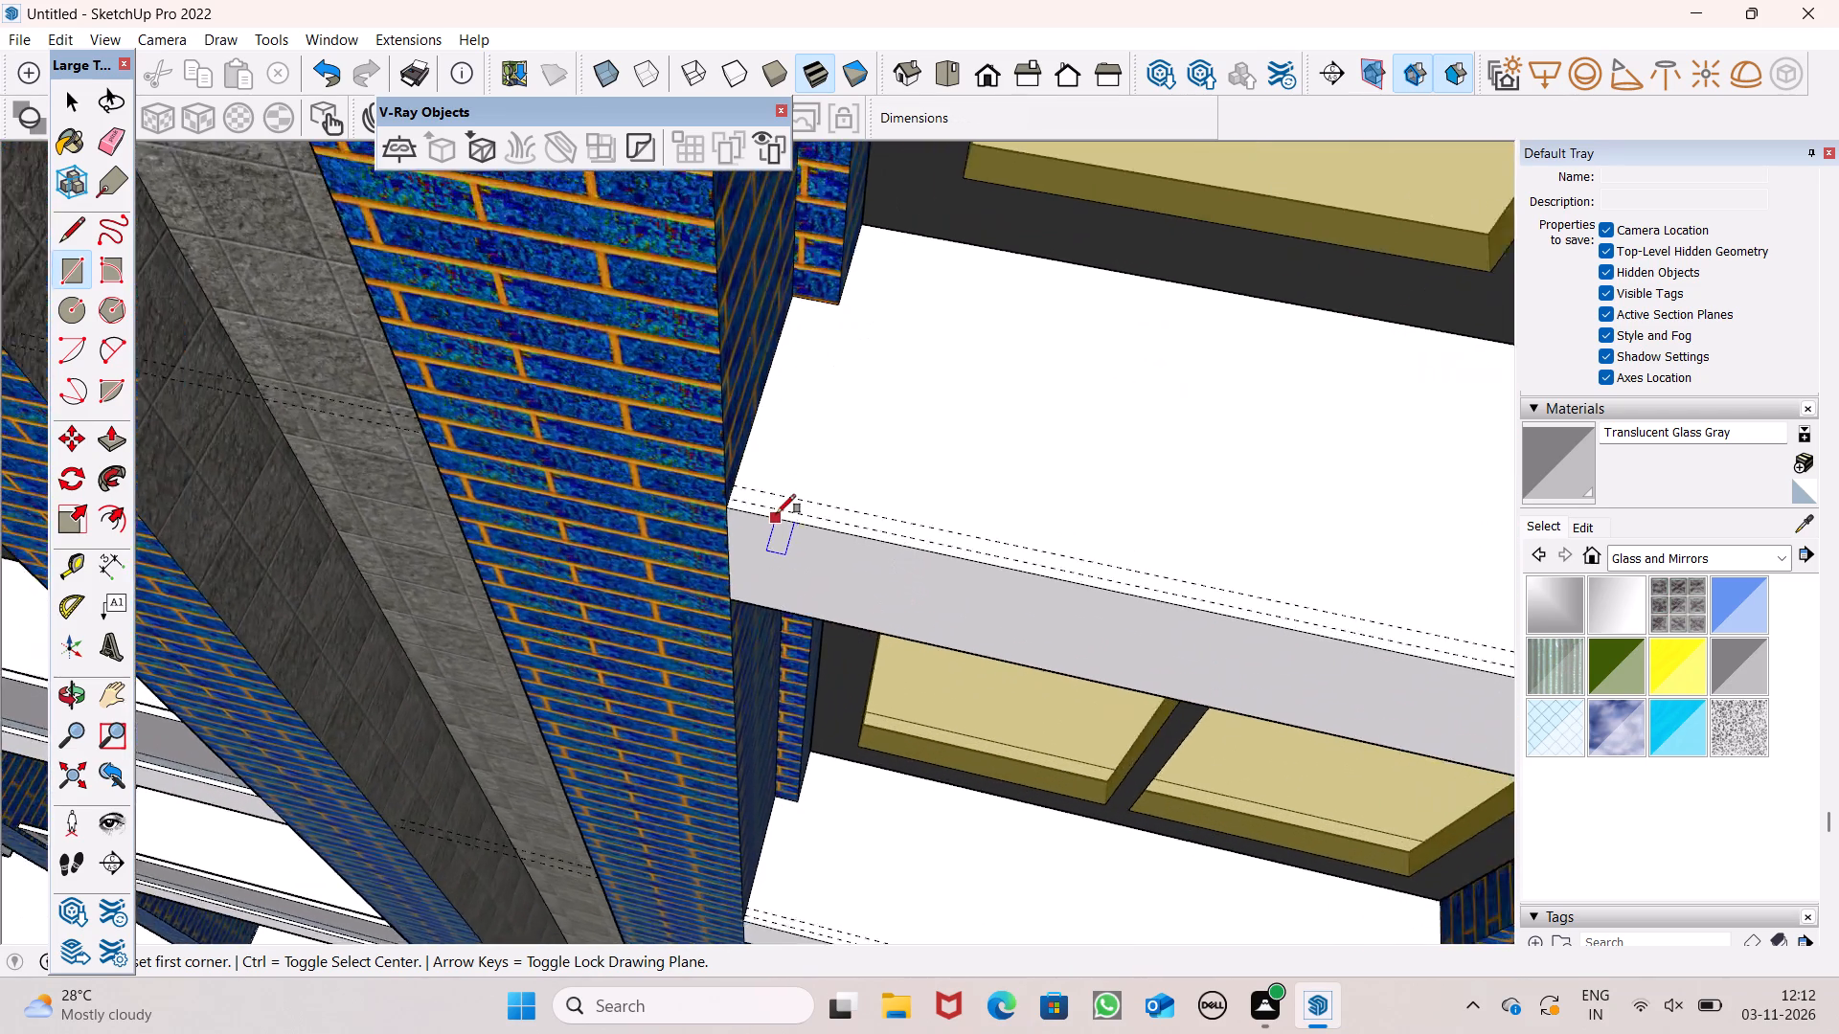
pyautogui.scroll(11, 777, 513)
pyautogui.click(676, 452)
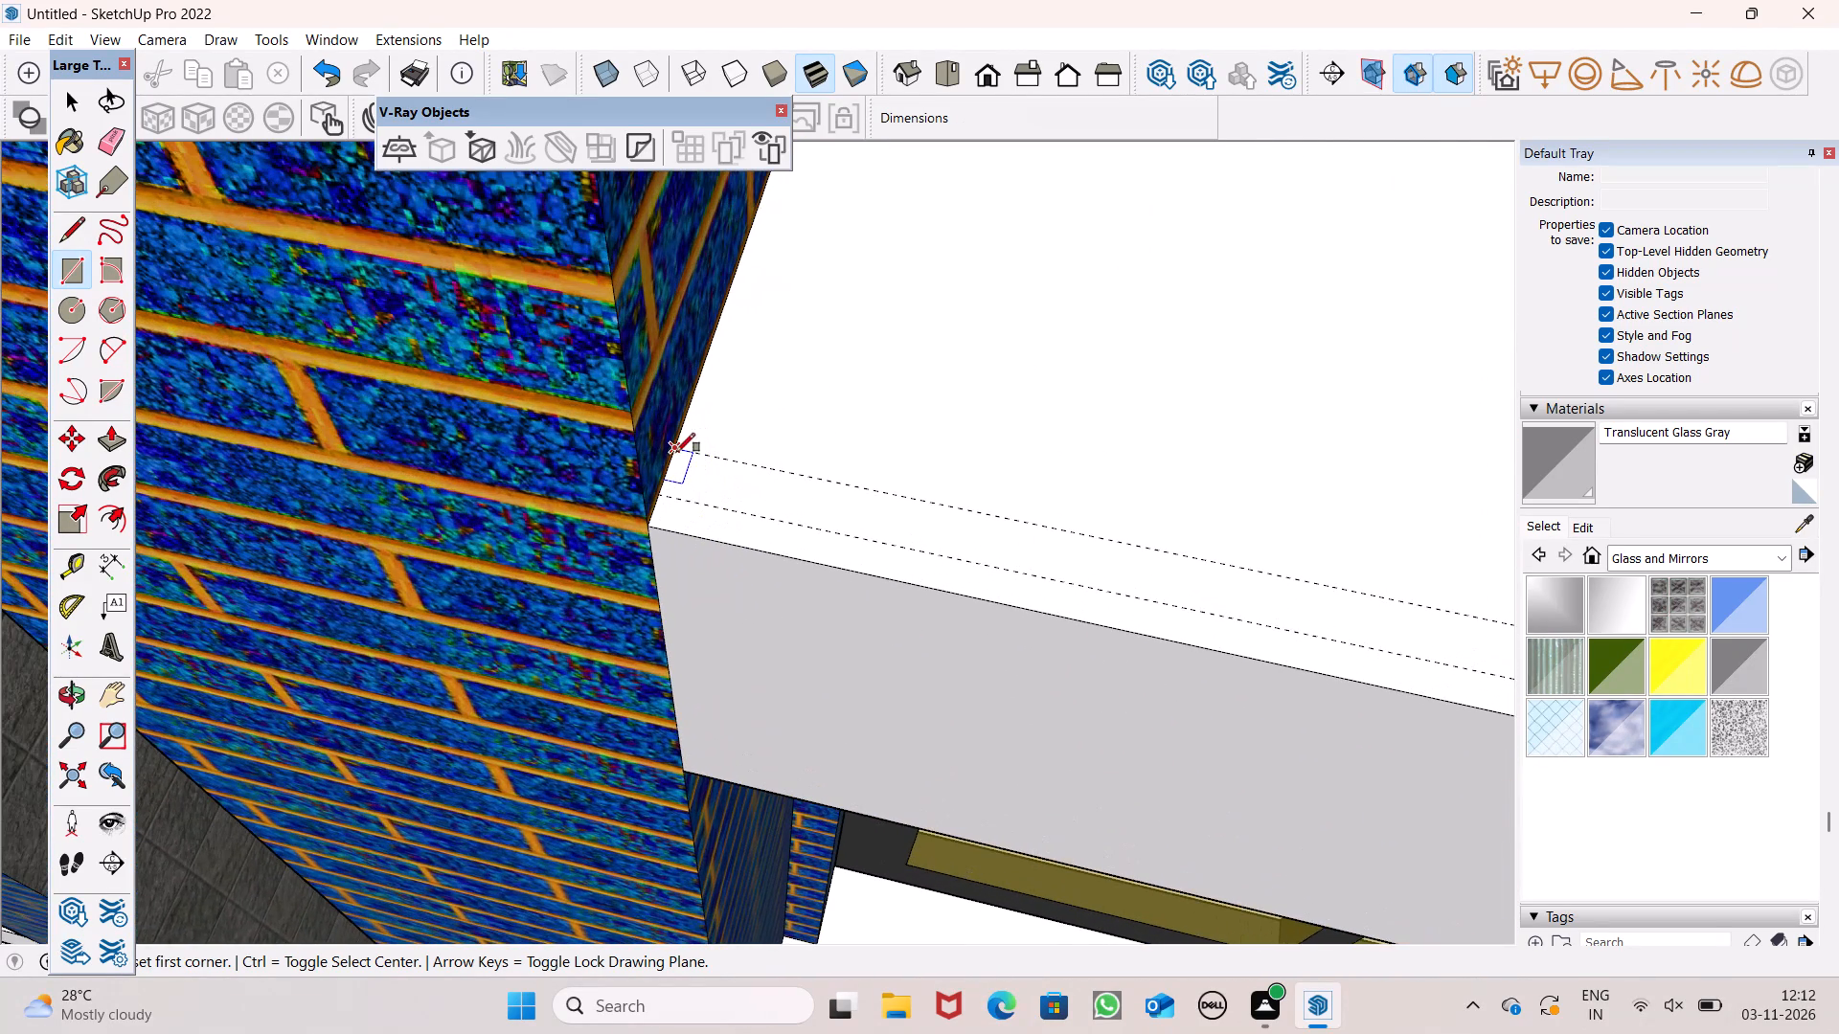
pyautogui.scroll(-6, 674, 534)
pyautogui.scroll(-12, 611, 594)
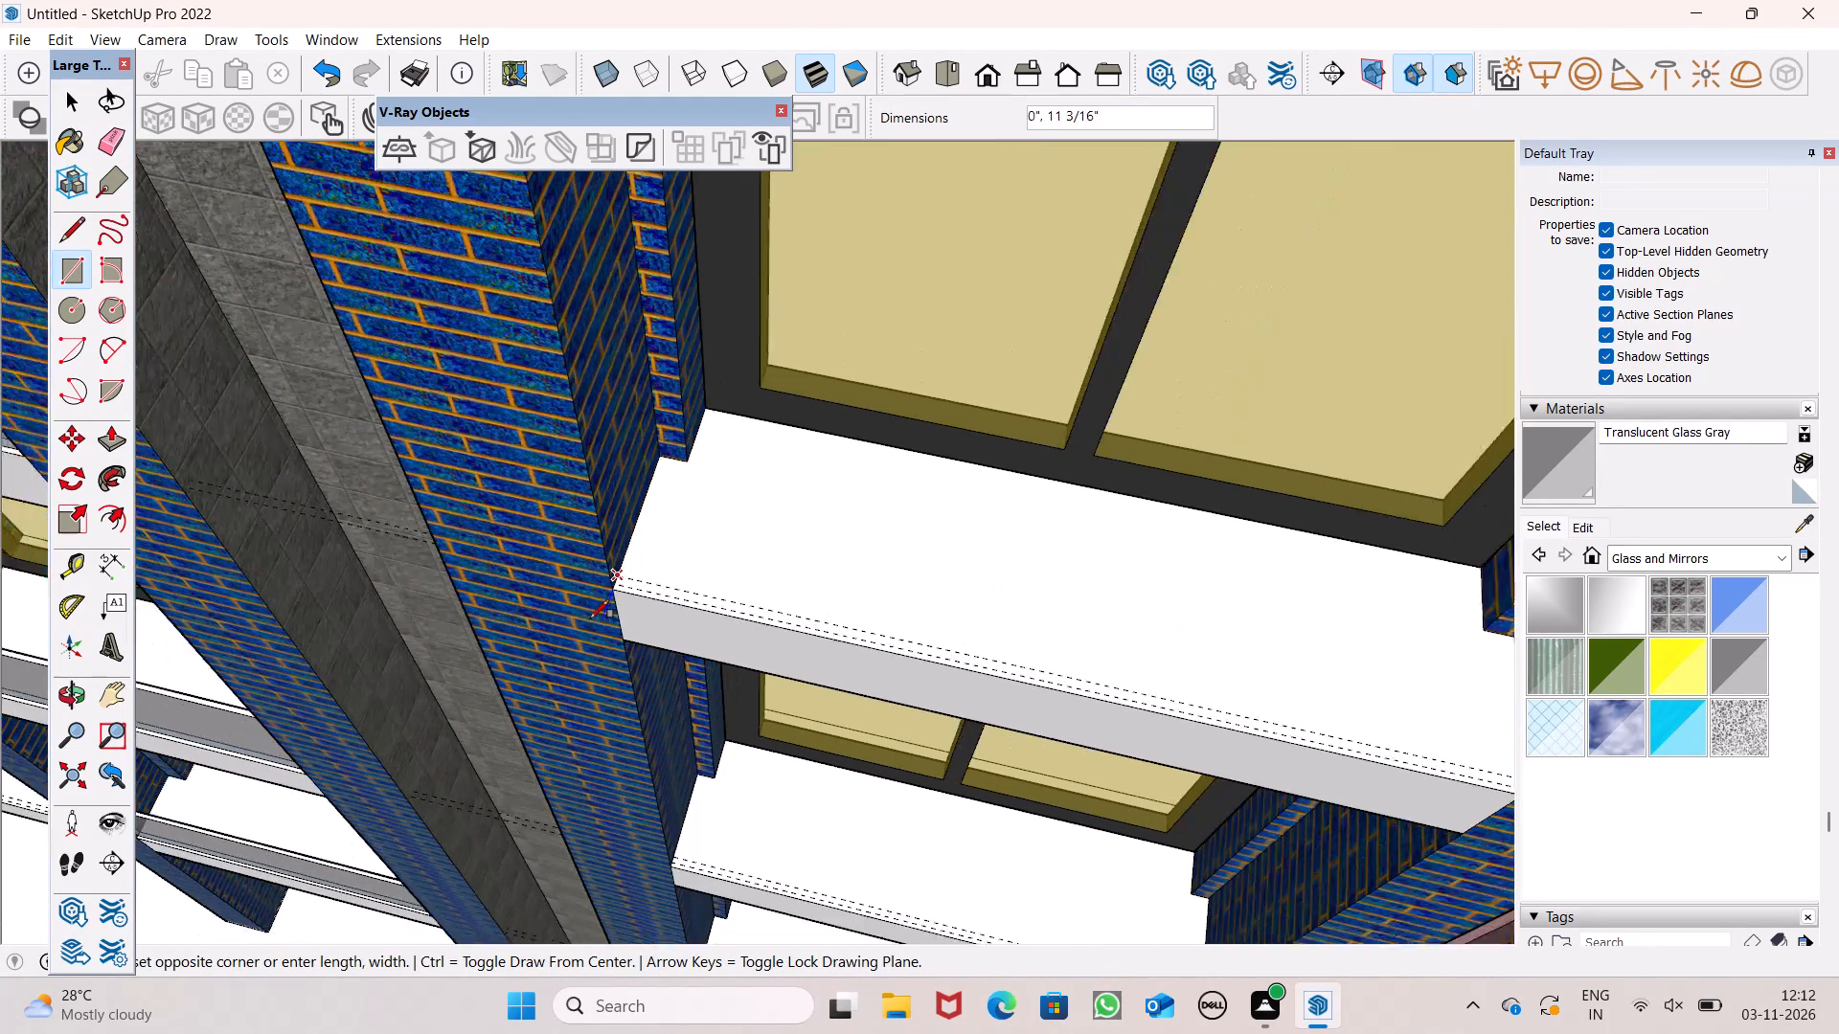
pyautogui.scroll(-2, 590, 618)
pyautogui.scroll(8, 1332, 734)
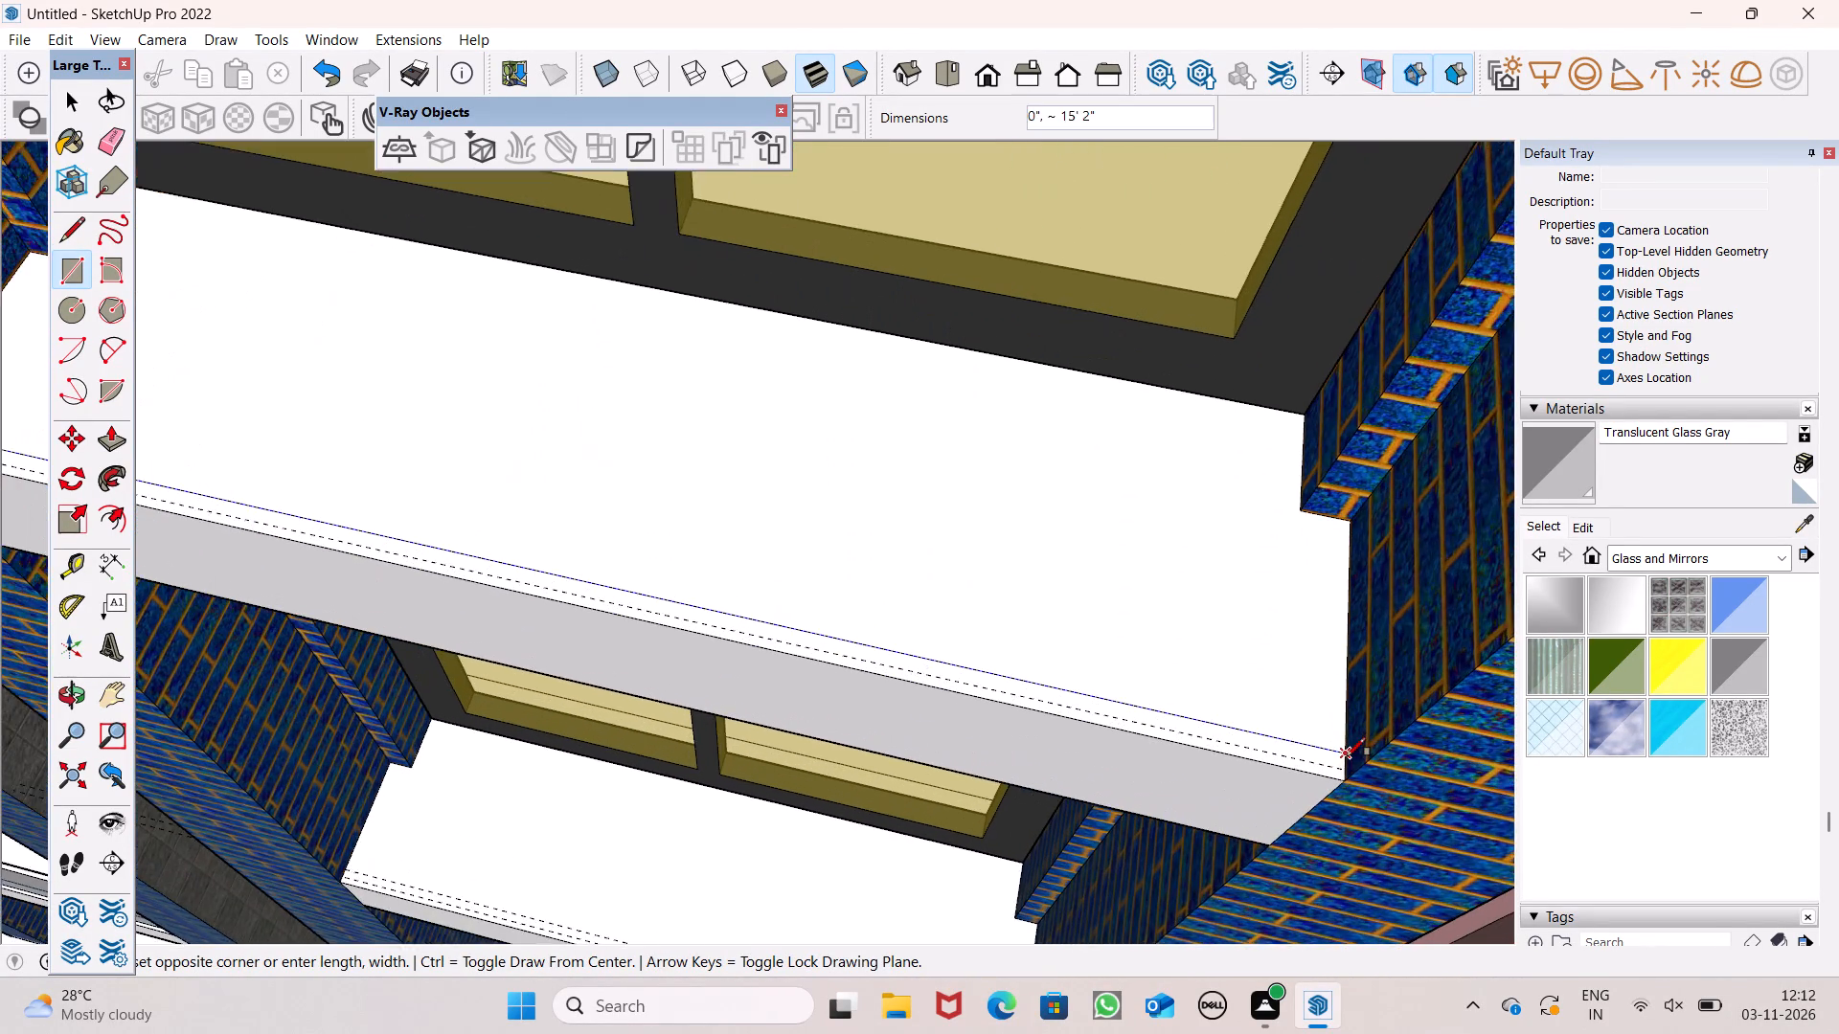
pyautogui.scroll(5, 1347, 756)
pyautogui.click(1342, 772)
pyautogui.scroll(-10, 1299, 610)
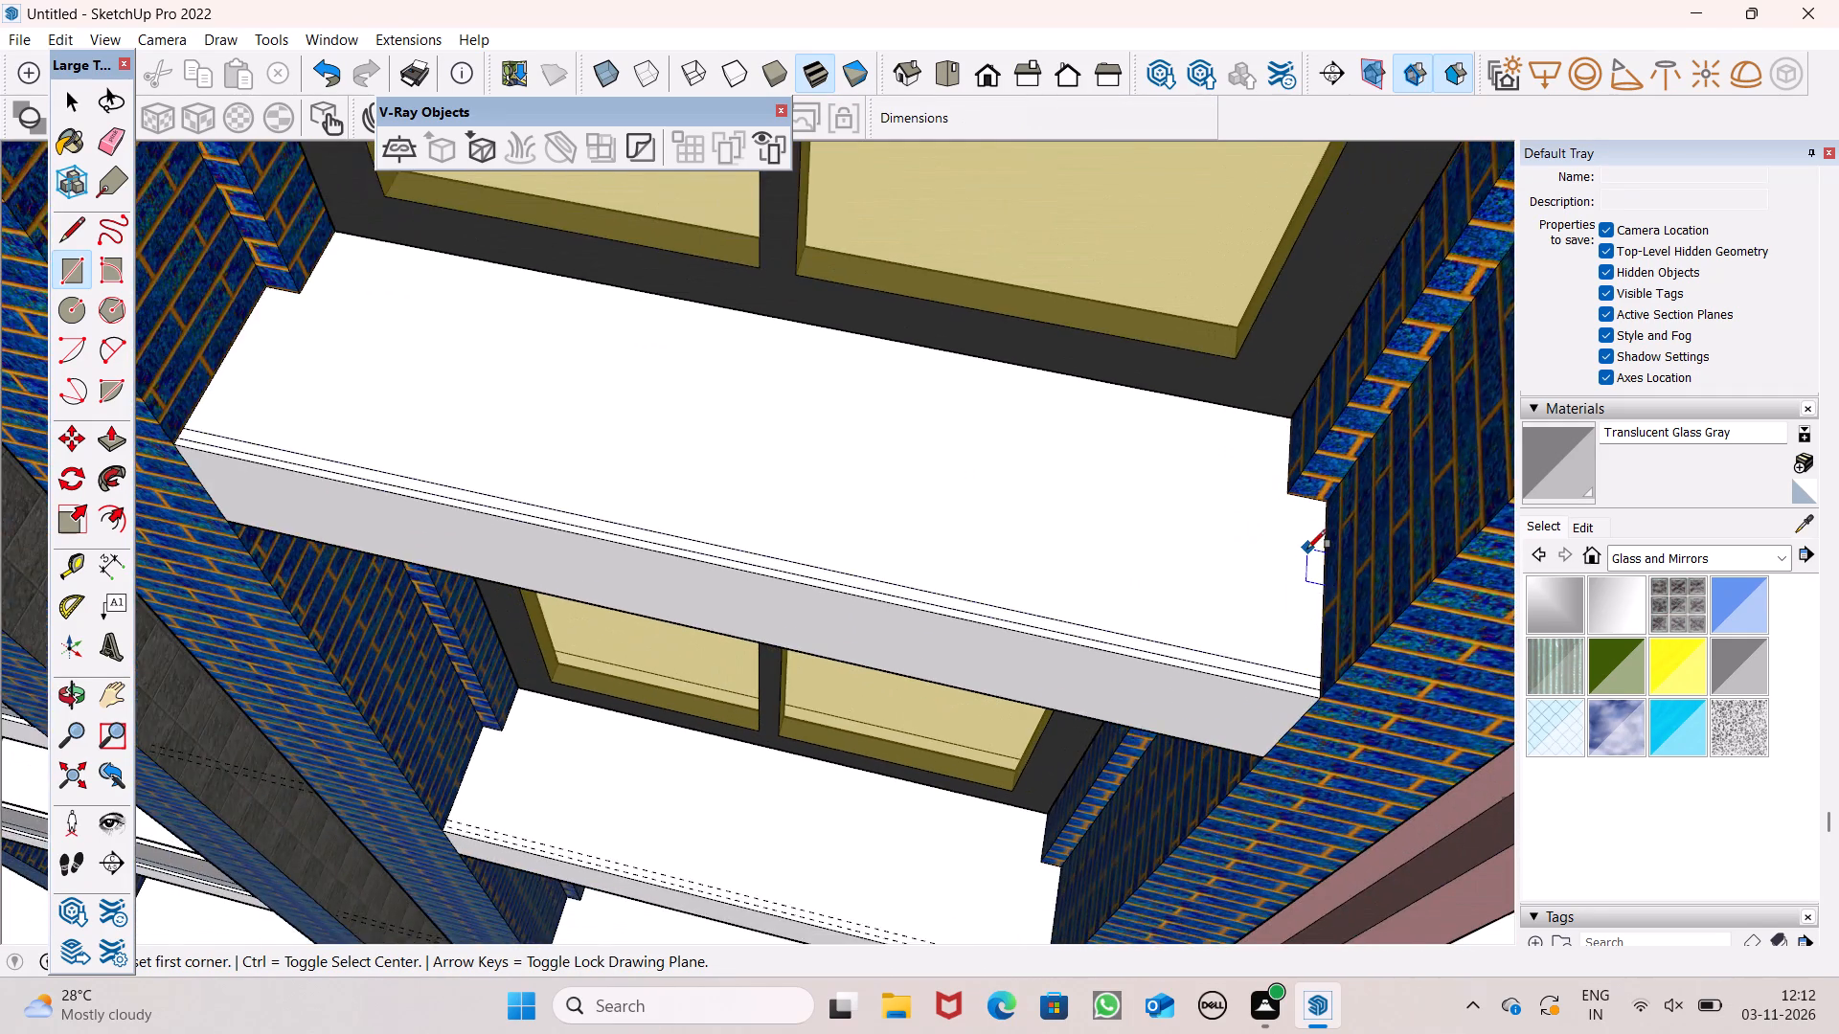
# Draw a rectangle of about 2" by 15' 2" between the guide lines along the front edge of the right blue bay's second-lowest window slab.
pyautogui.scroll(-7, 1307, 549)
pyautogui.scroll(7, 796, 850)
pyautogui.scroll(5, 757, 510)
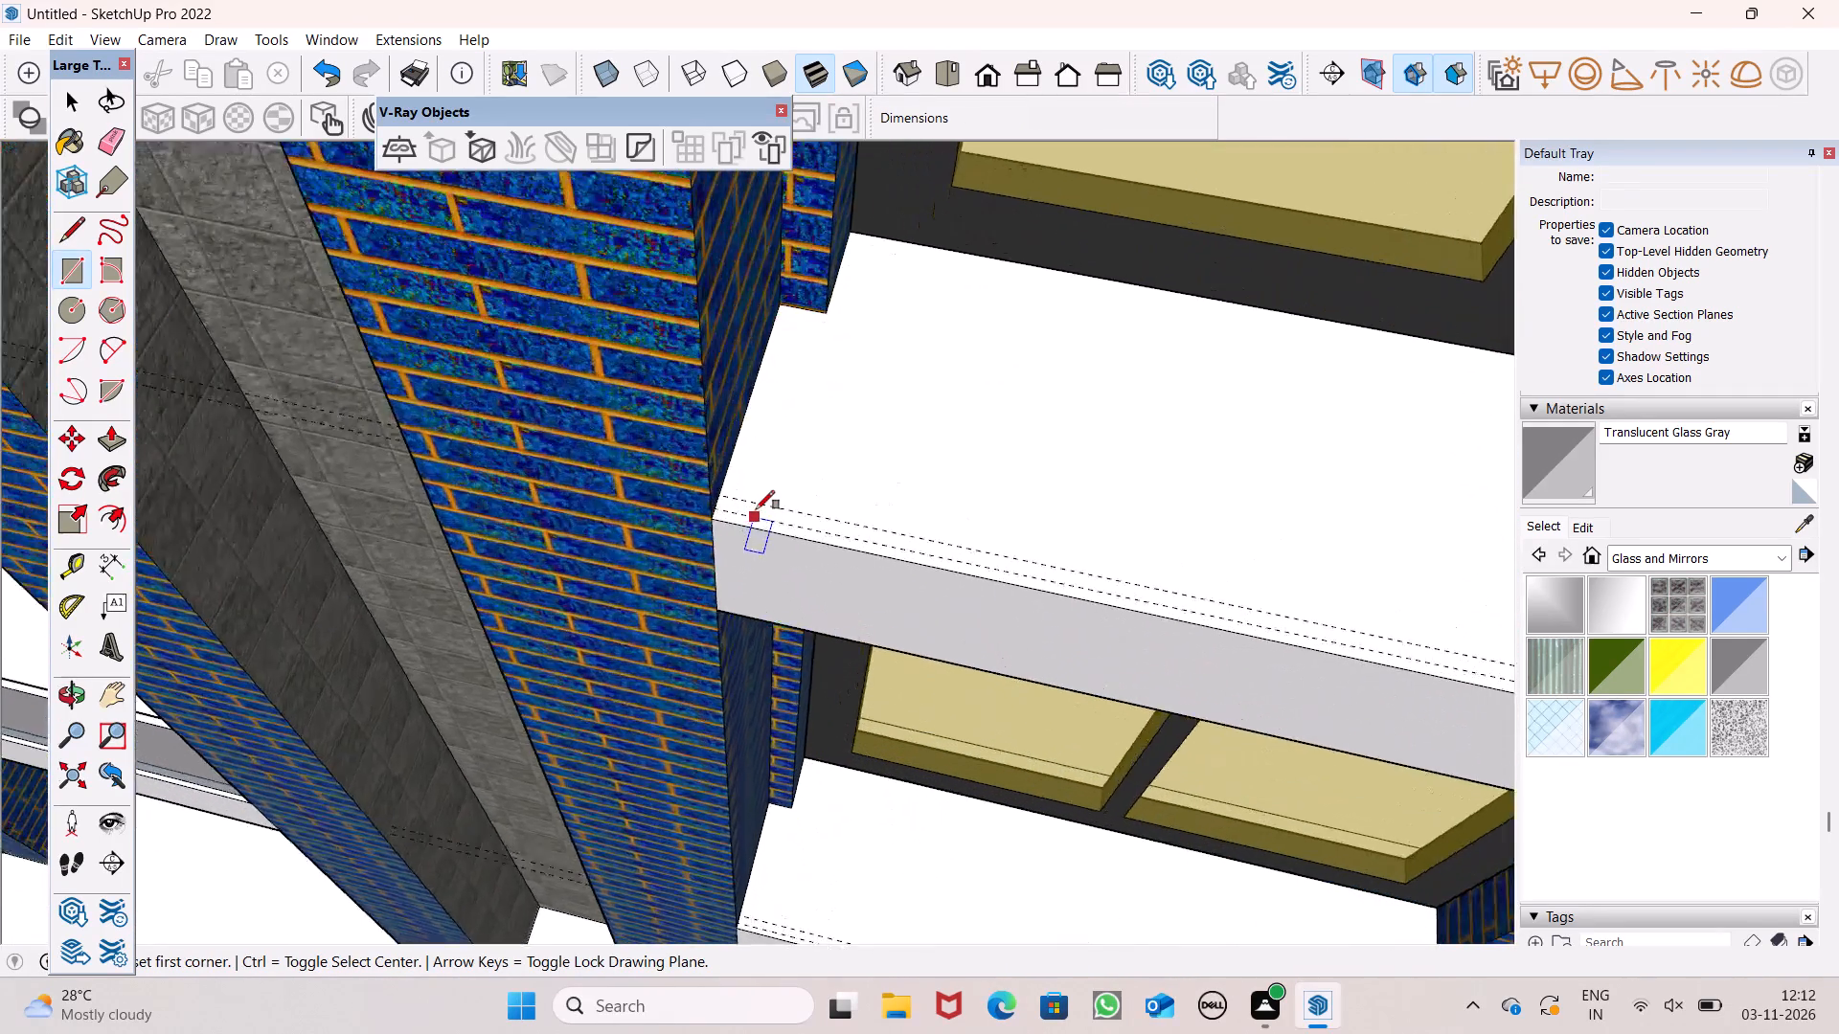
pyautogui.scroll(2, 756, 509)
pyautogui.click(703, 488)
pyautogui.scroll(-7, 669, 567)
pyautogui.scroll(-3, 528, 648)
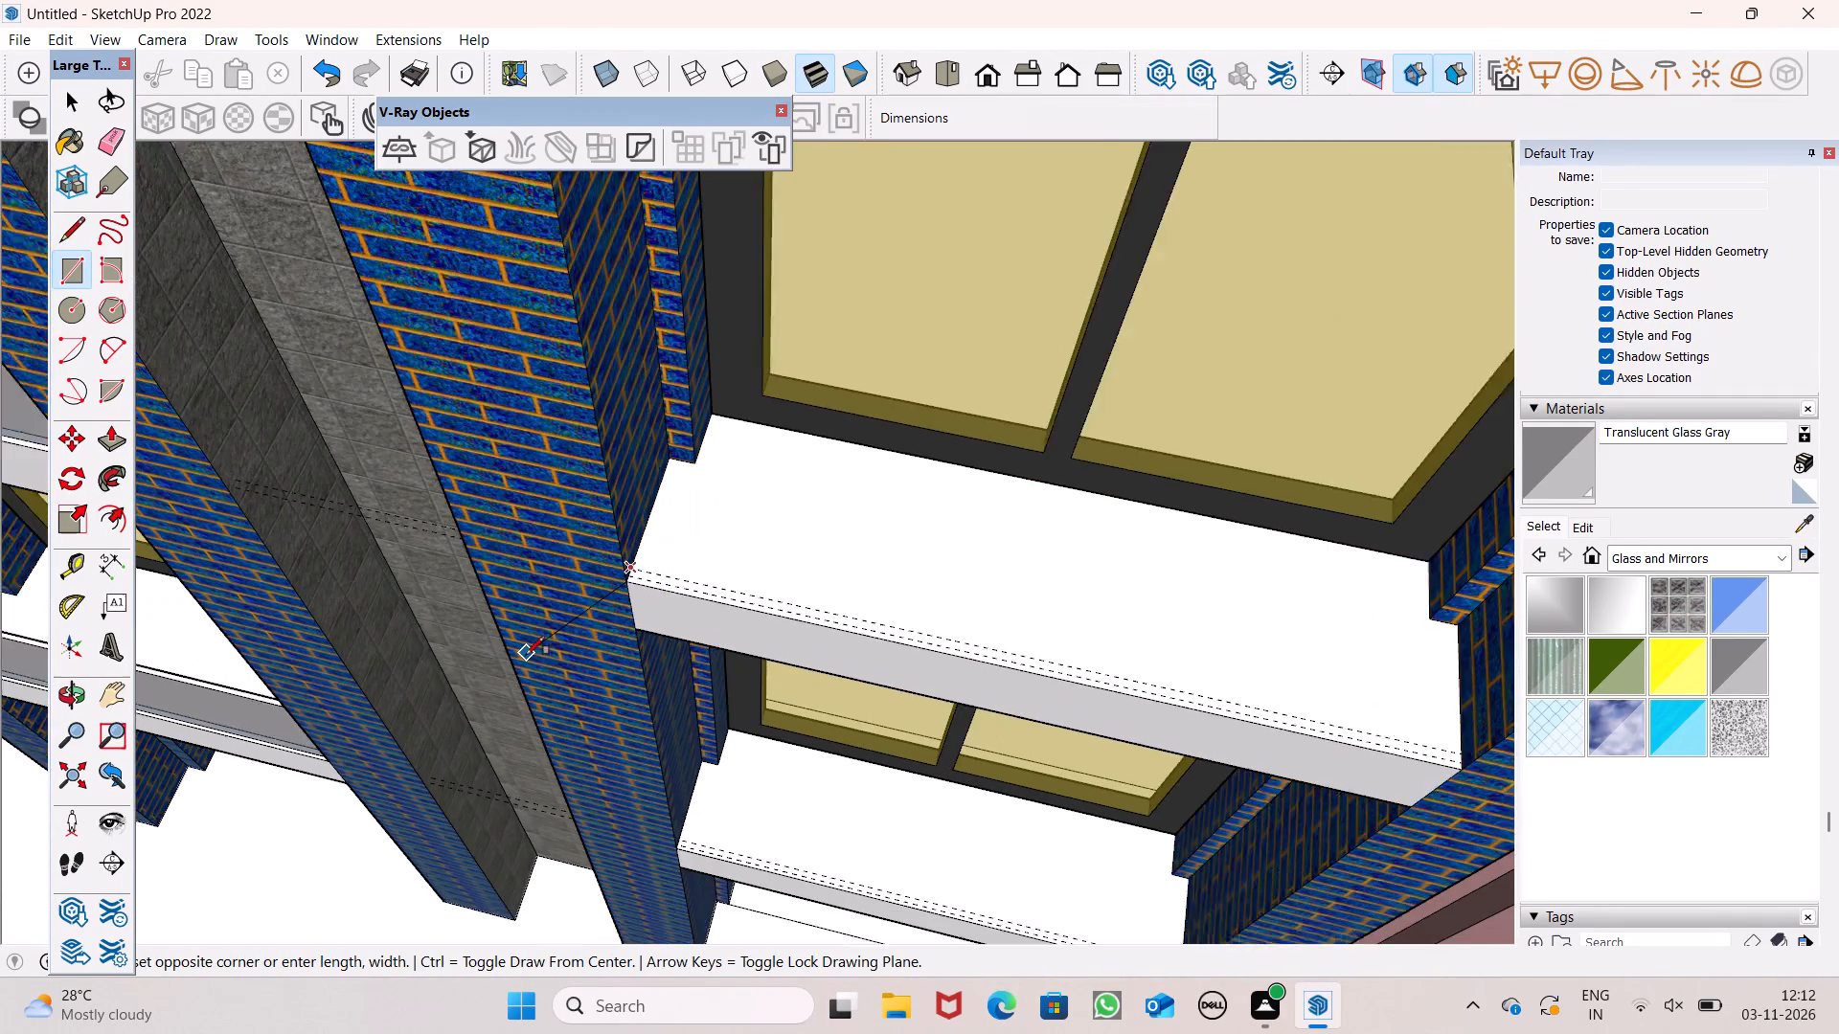
pyautogui.scroll(-2, 526, 655)
pyautogui.scroll(14, 1238, 717)
pyautogui.click(1312, 753)
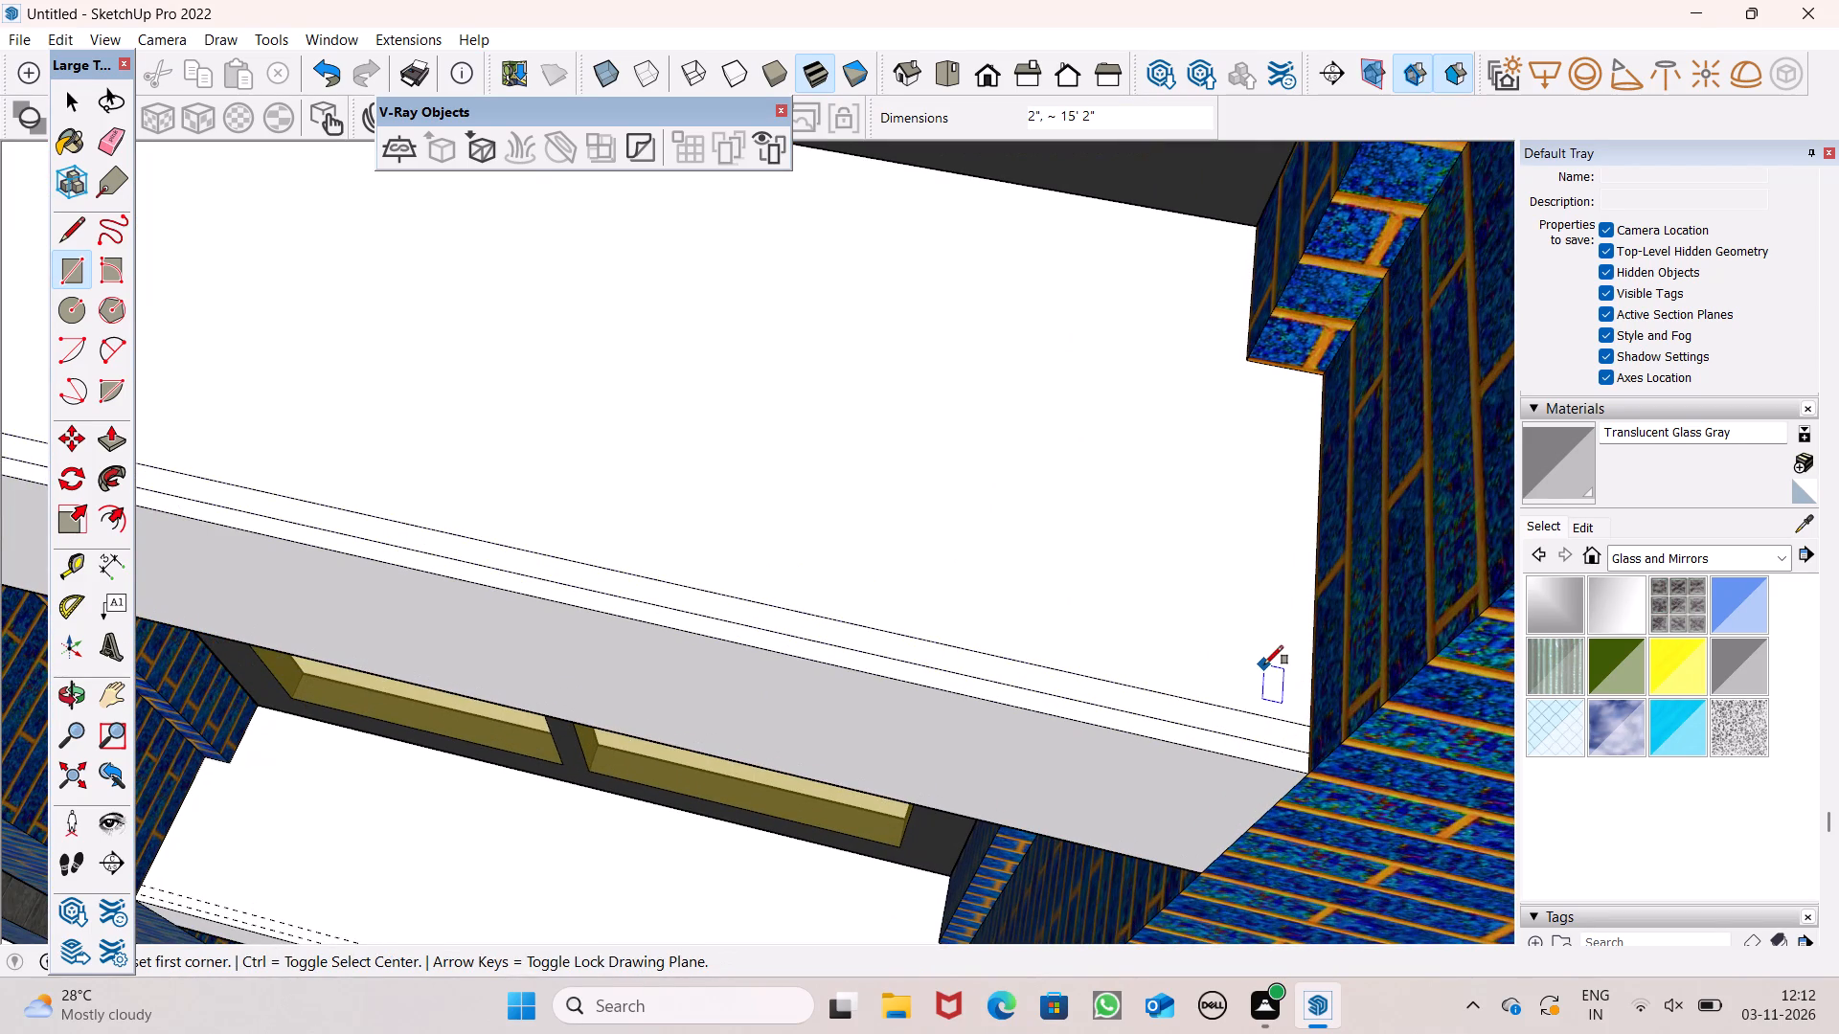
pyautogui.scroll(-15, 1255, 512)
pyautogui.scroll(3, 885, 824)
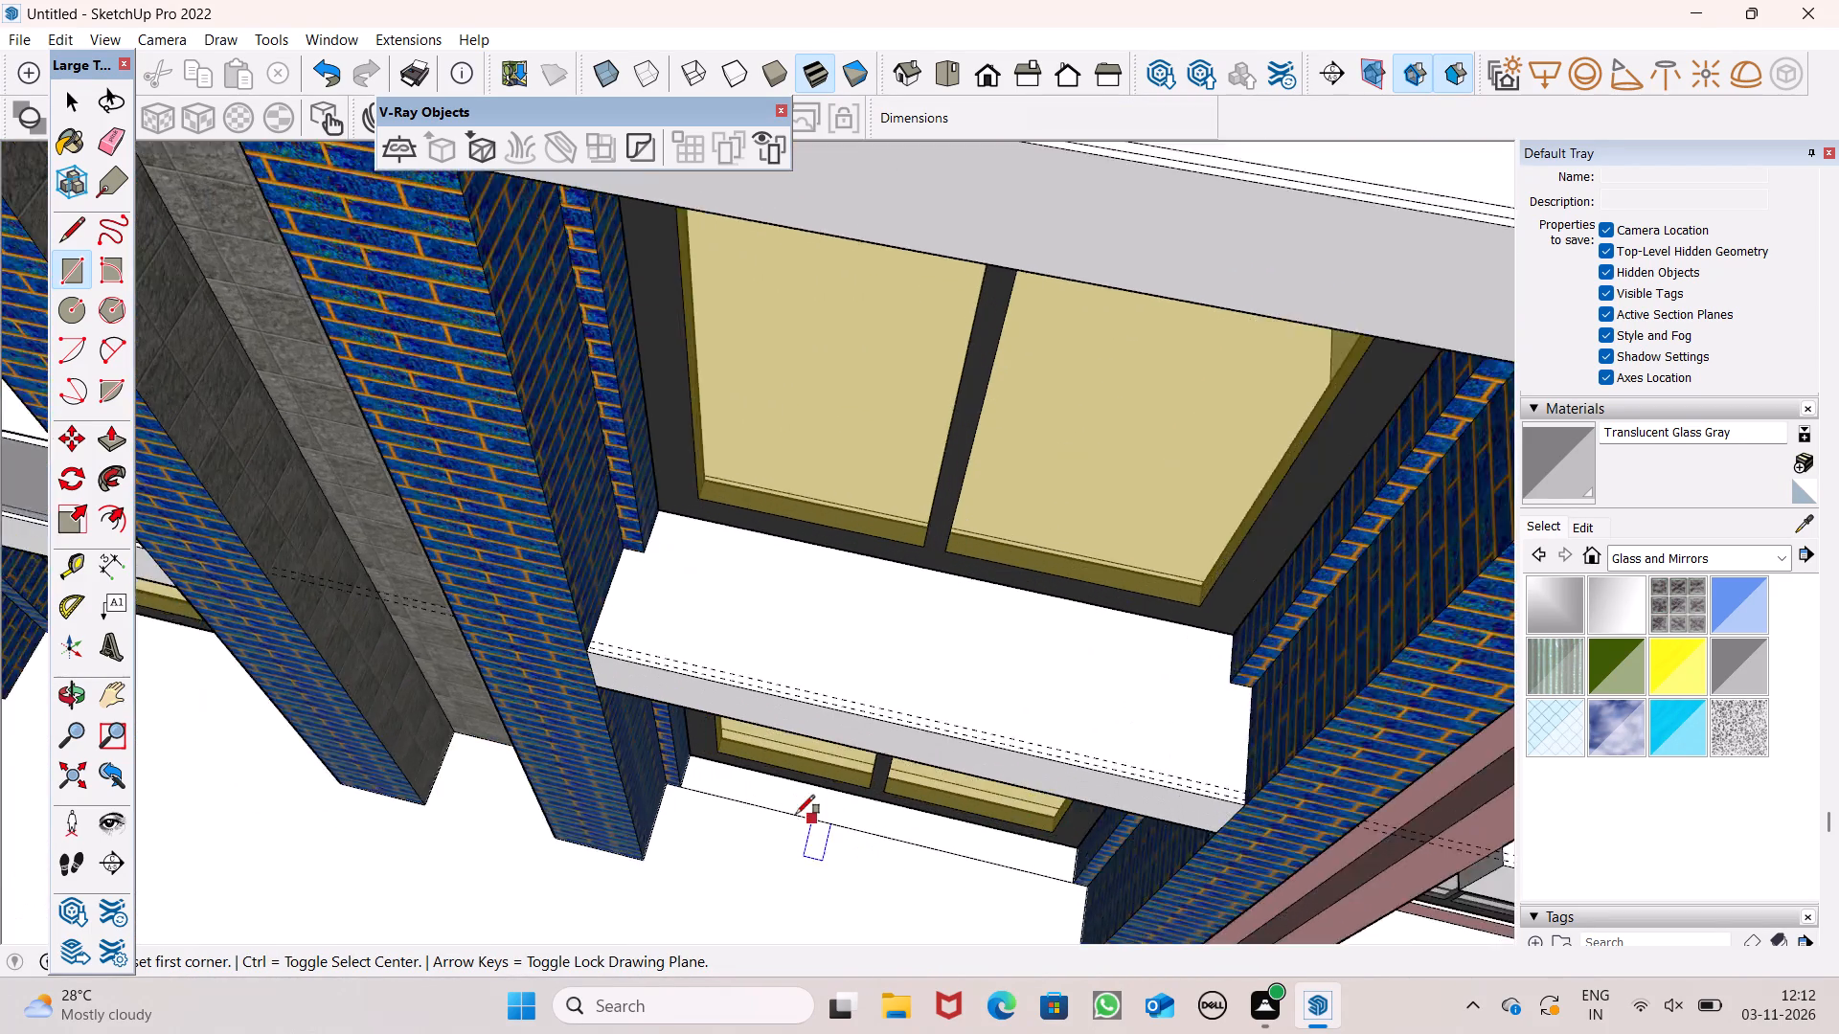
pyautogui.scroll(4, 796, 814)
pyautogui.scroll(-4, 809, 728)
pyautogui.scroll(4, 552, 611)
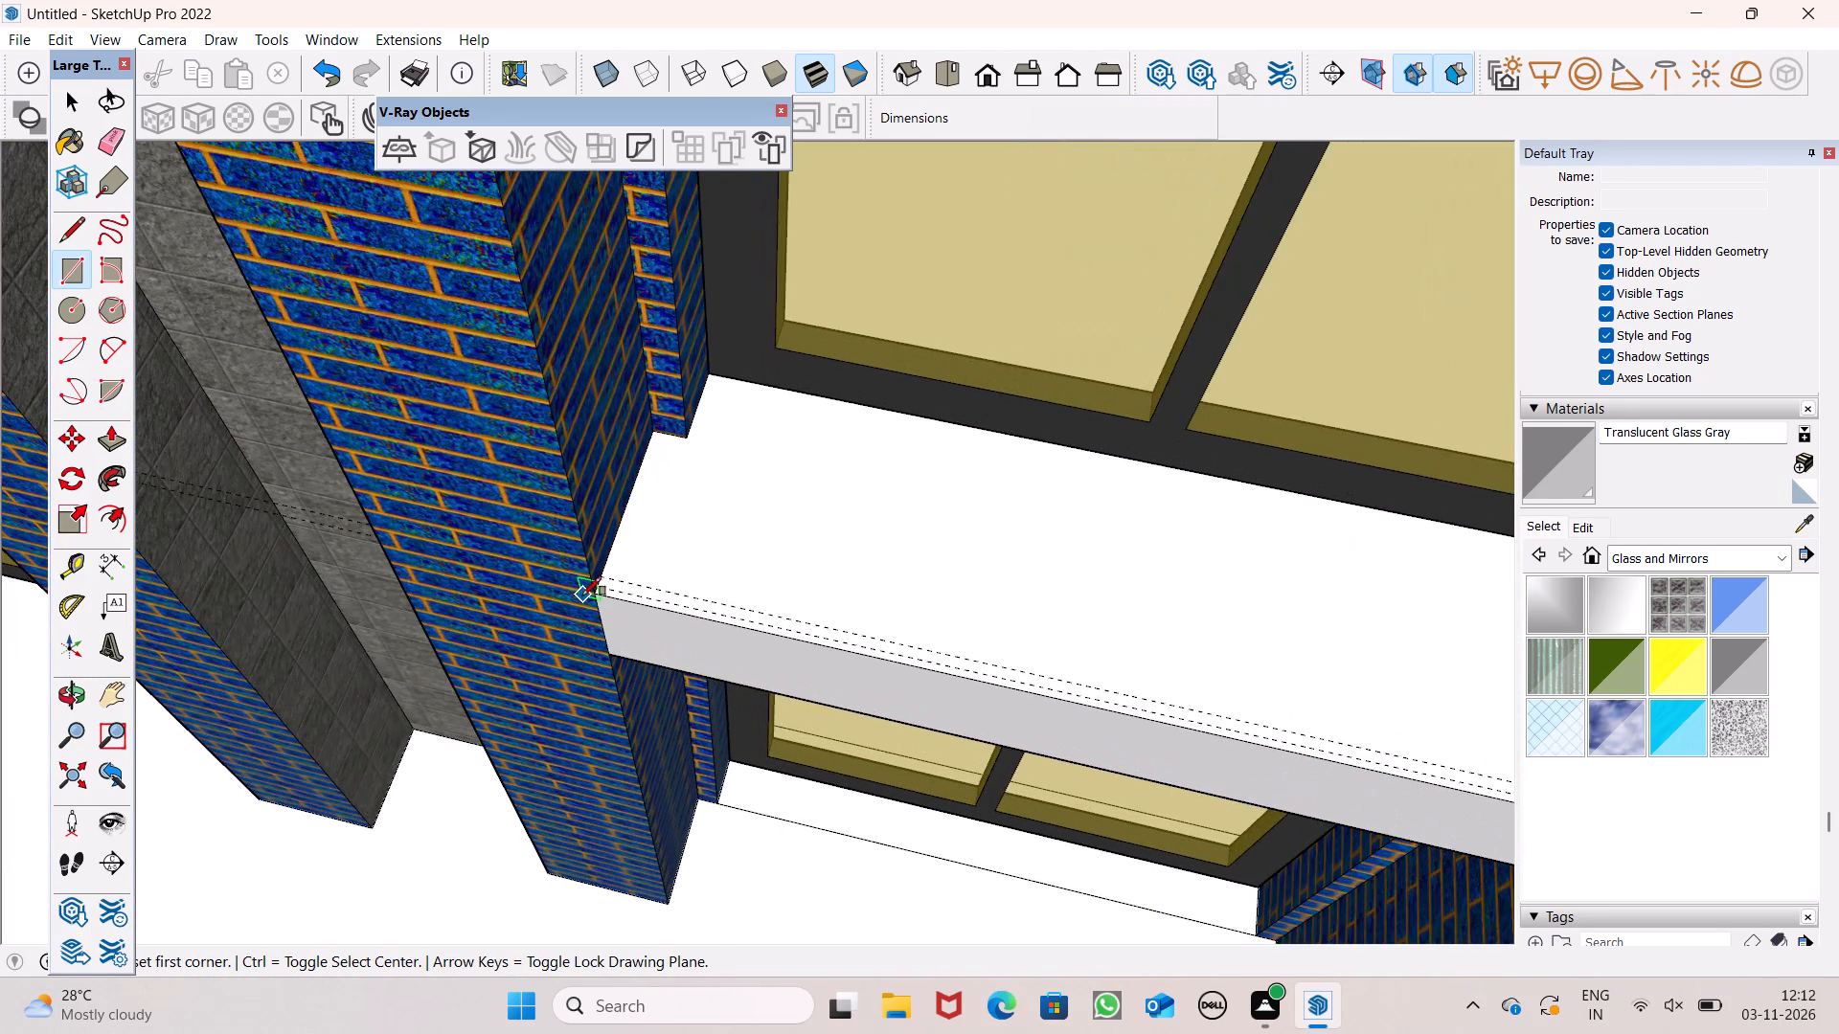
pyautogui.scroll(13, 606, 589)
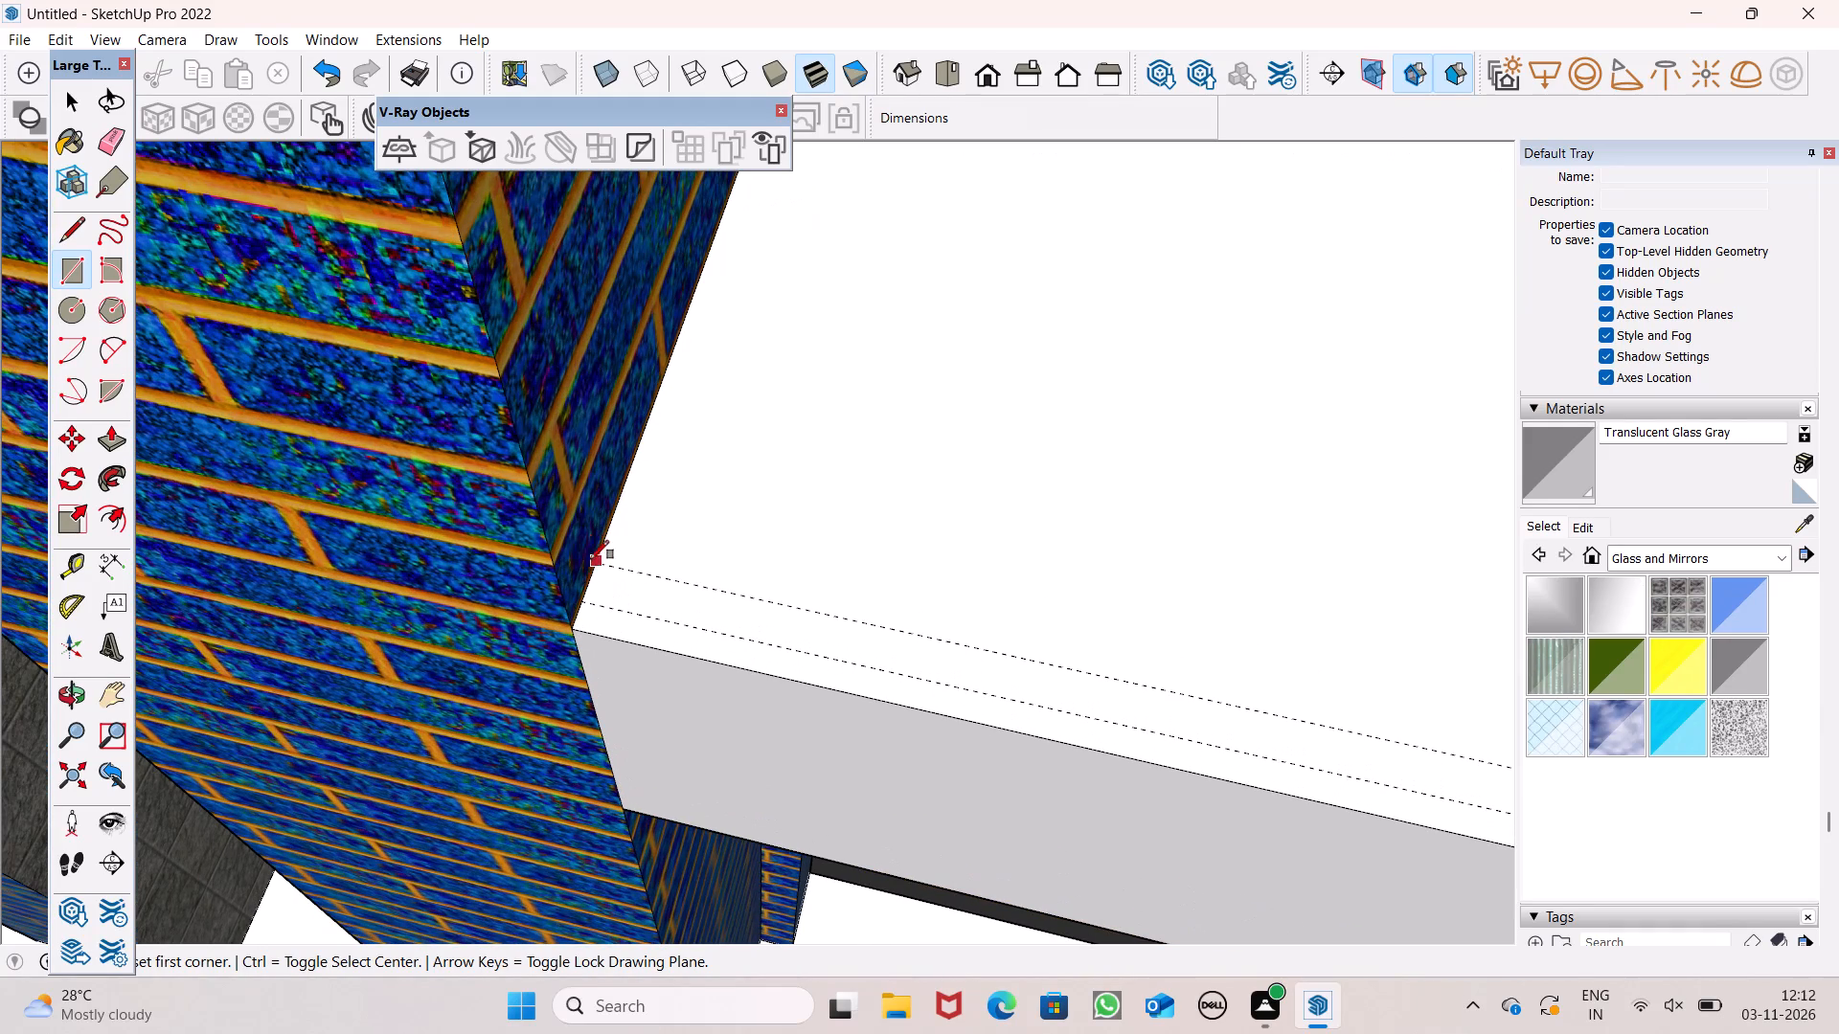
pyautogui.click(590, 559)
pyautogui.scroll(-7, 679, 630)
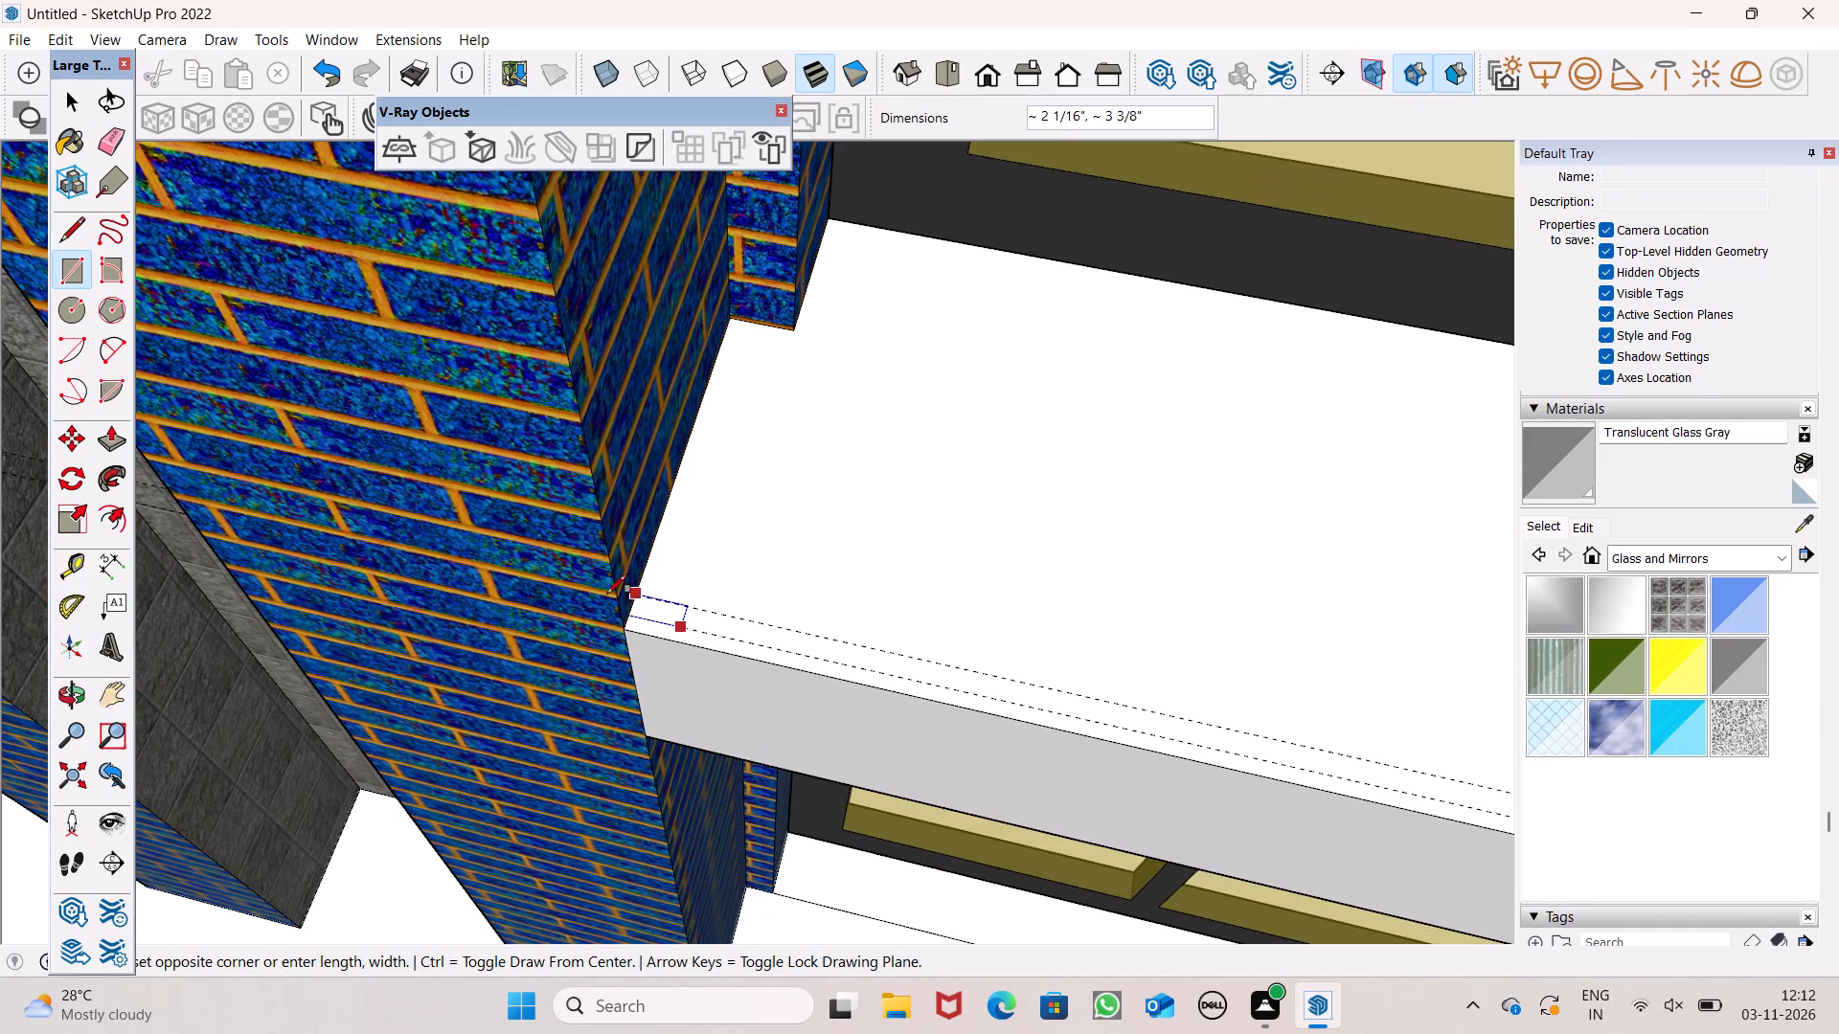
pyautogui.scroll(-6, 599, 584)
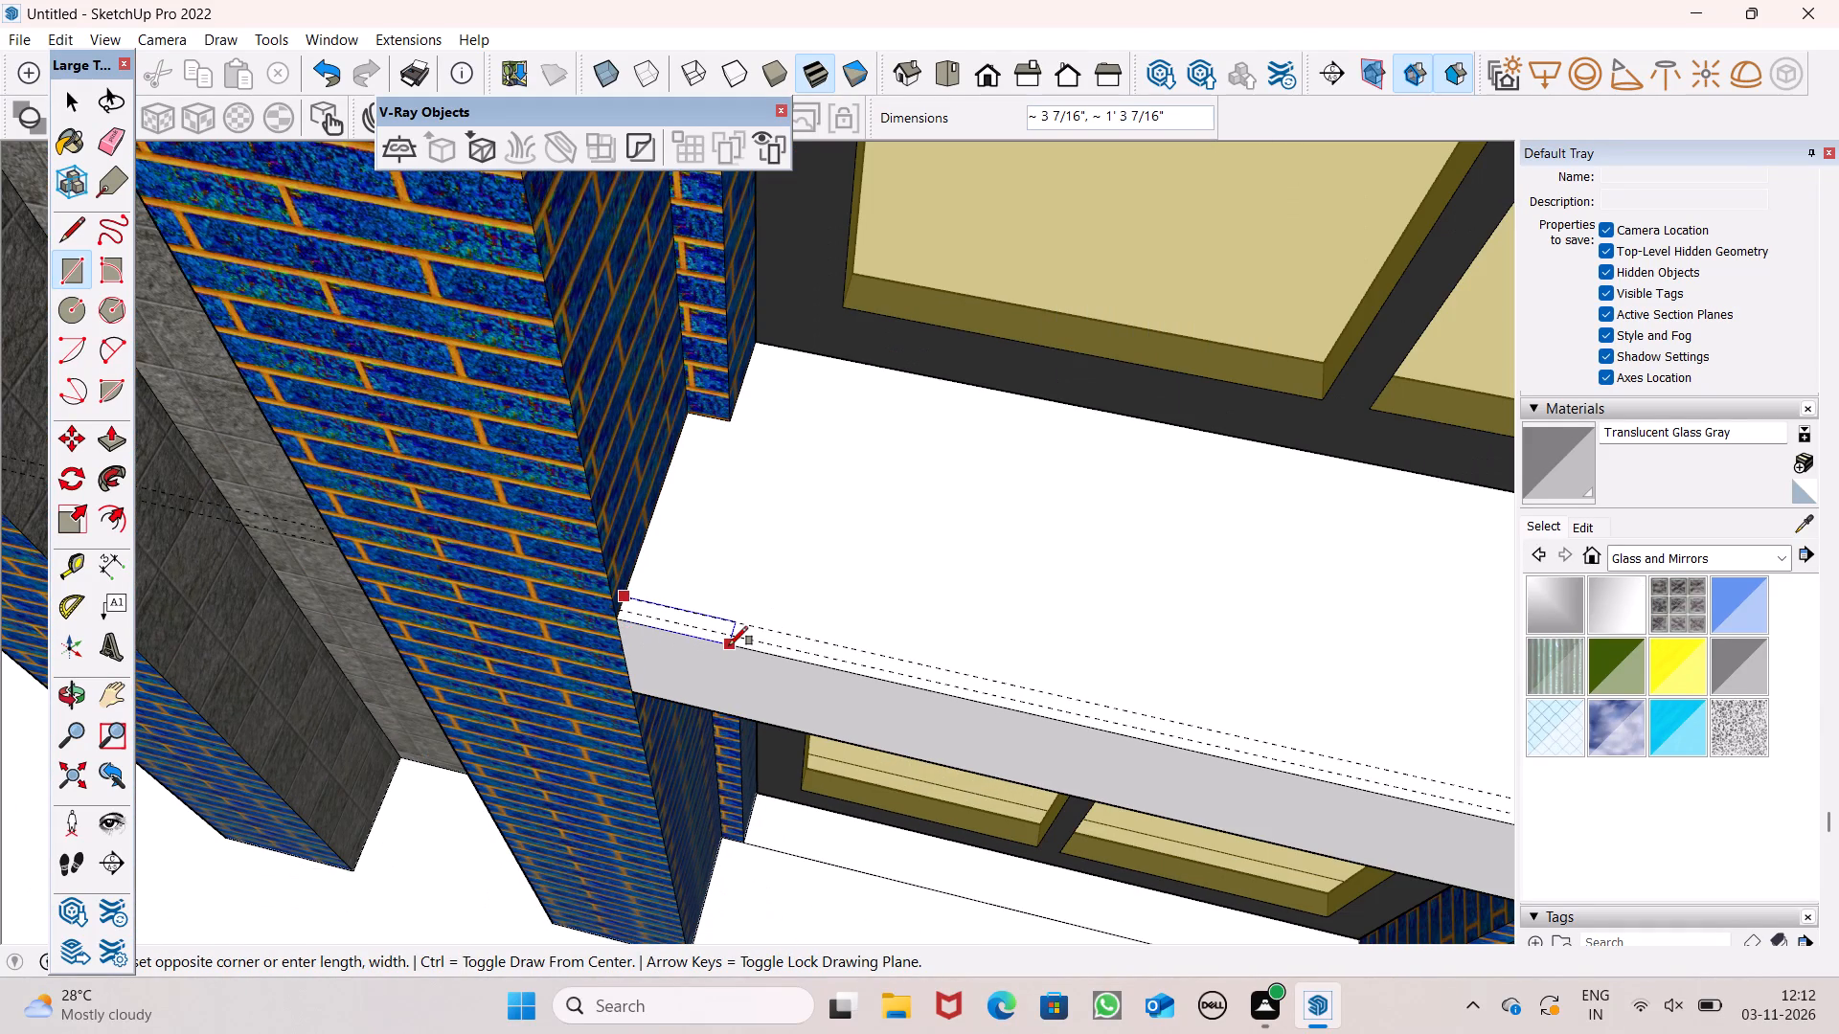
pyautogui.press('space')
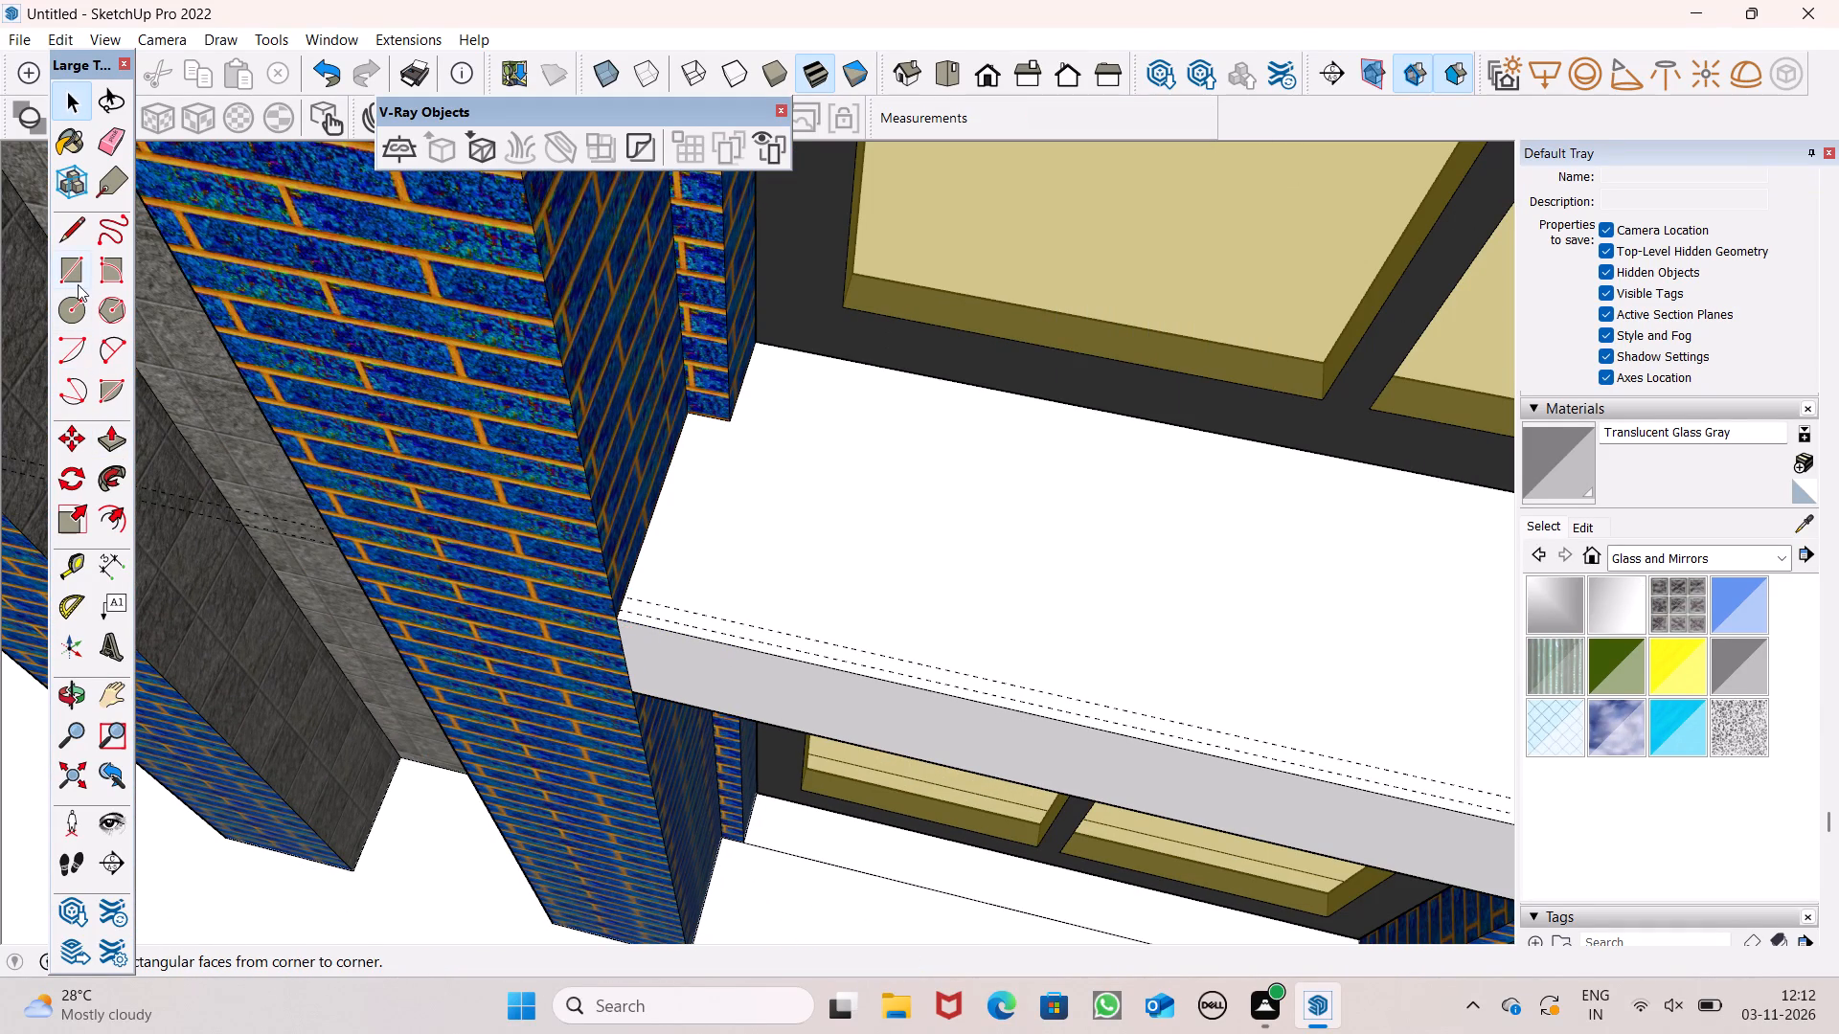
# Draw a full-length rectangle 2" wide between the guide lines along the front edge of the right blue bay's lowest window slab.
pyautogui.click(79, 275)
pyautogui.scroll(6, 584, 631)
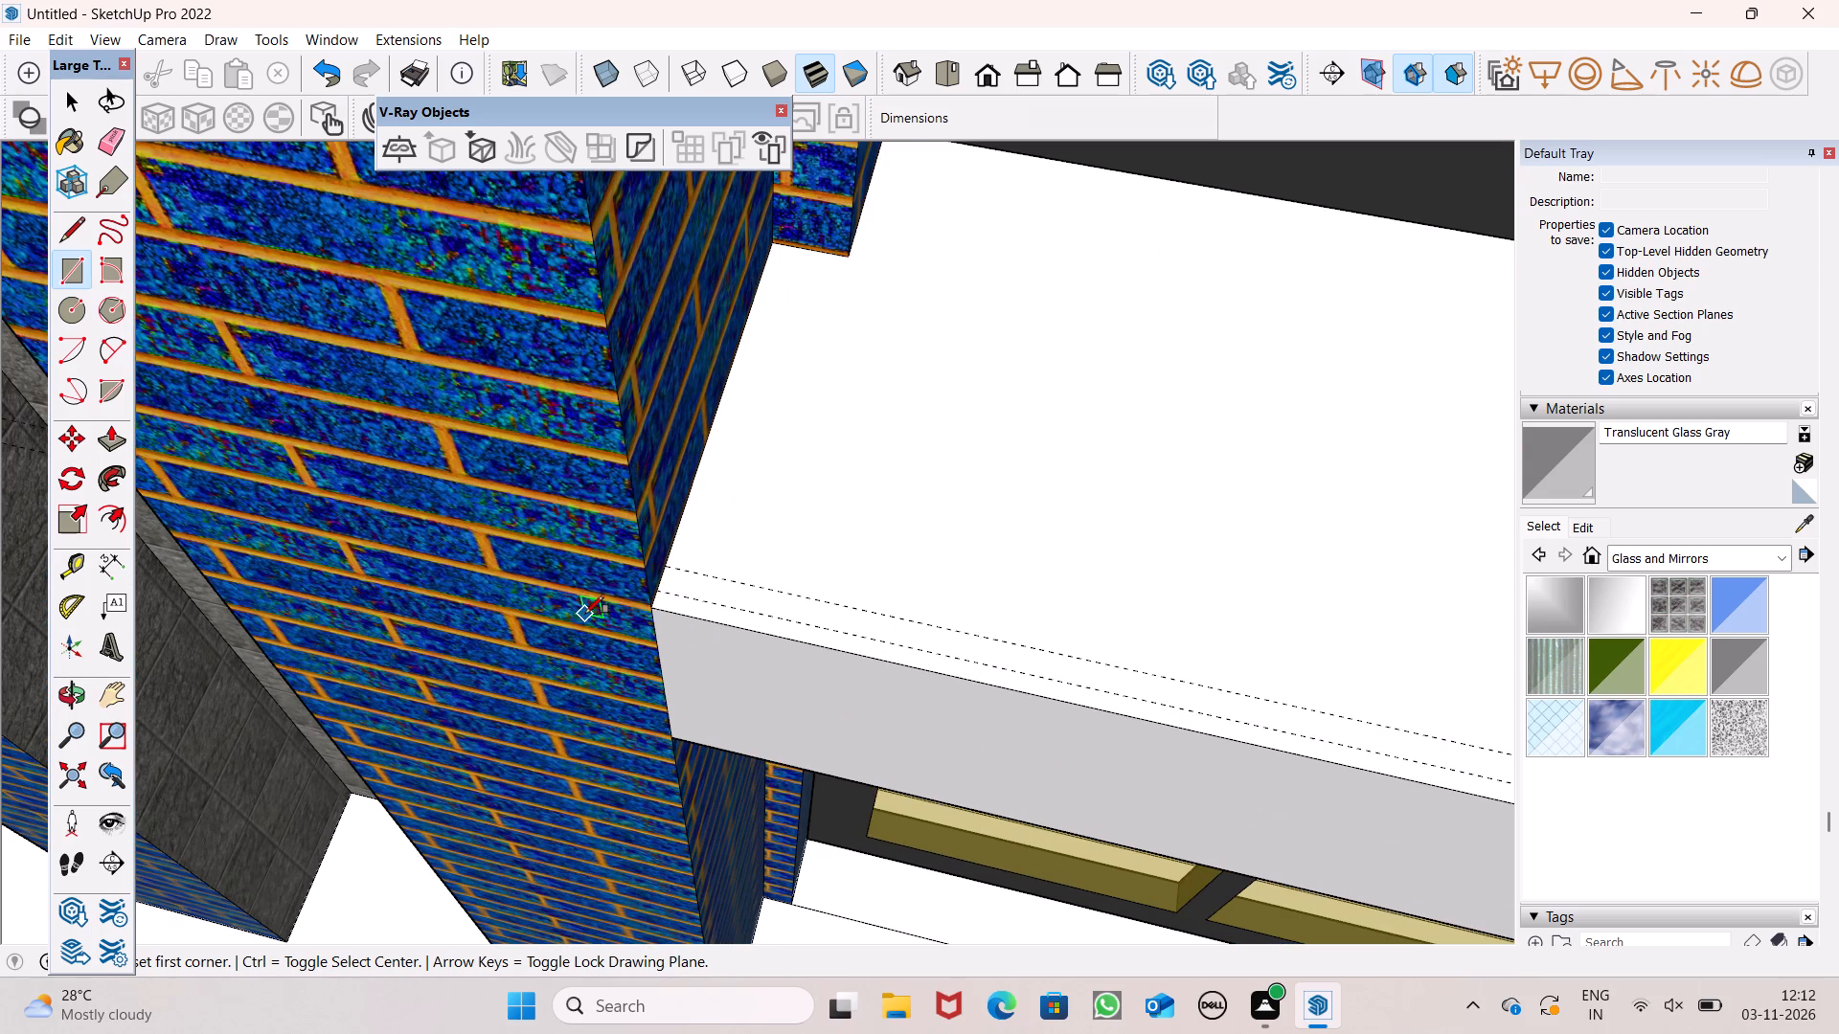
pyautogui.scroll(7, 694, 614)
pyautogui.scroll(6, 640, 536)
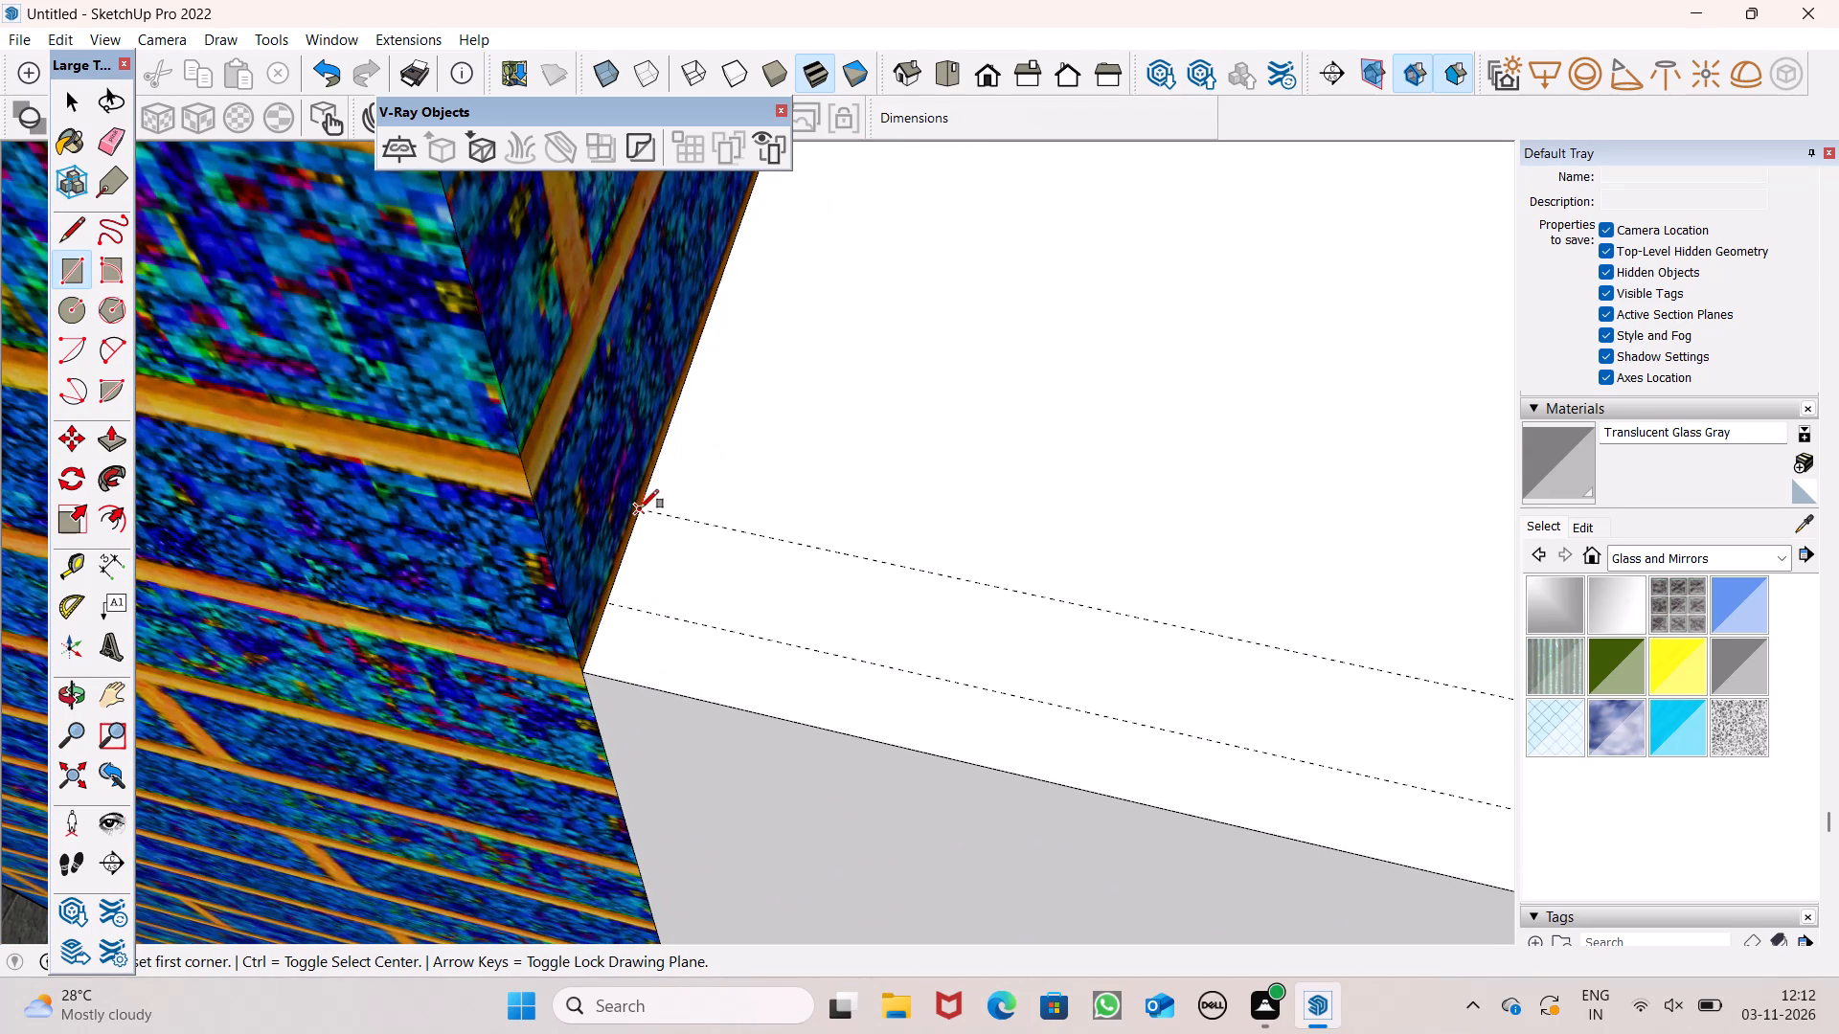
pyautogui.click(641, 507)
pyautogui.scroll(-7, 679, 618)
pyautogui.scroll(-18, 598, 568)
pyautogui.scroll(-7, 584, 615)
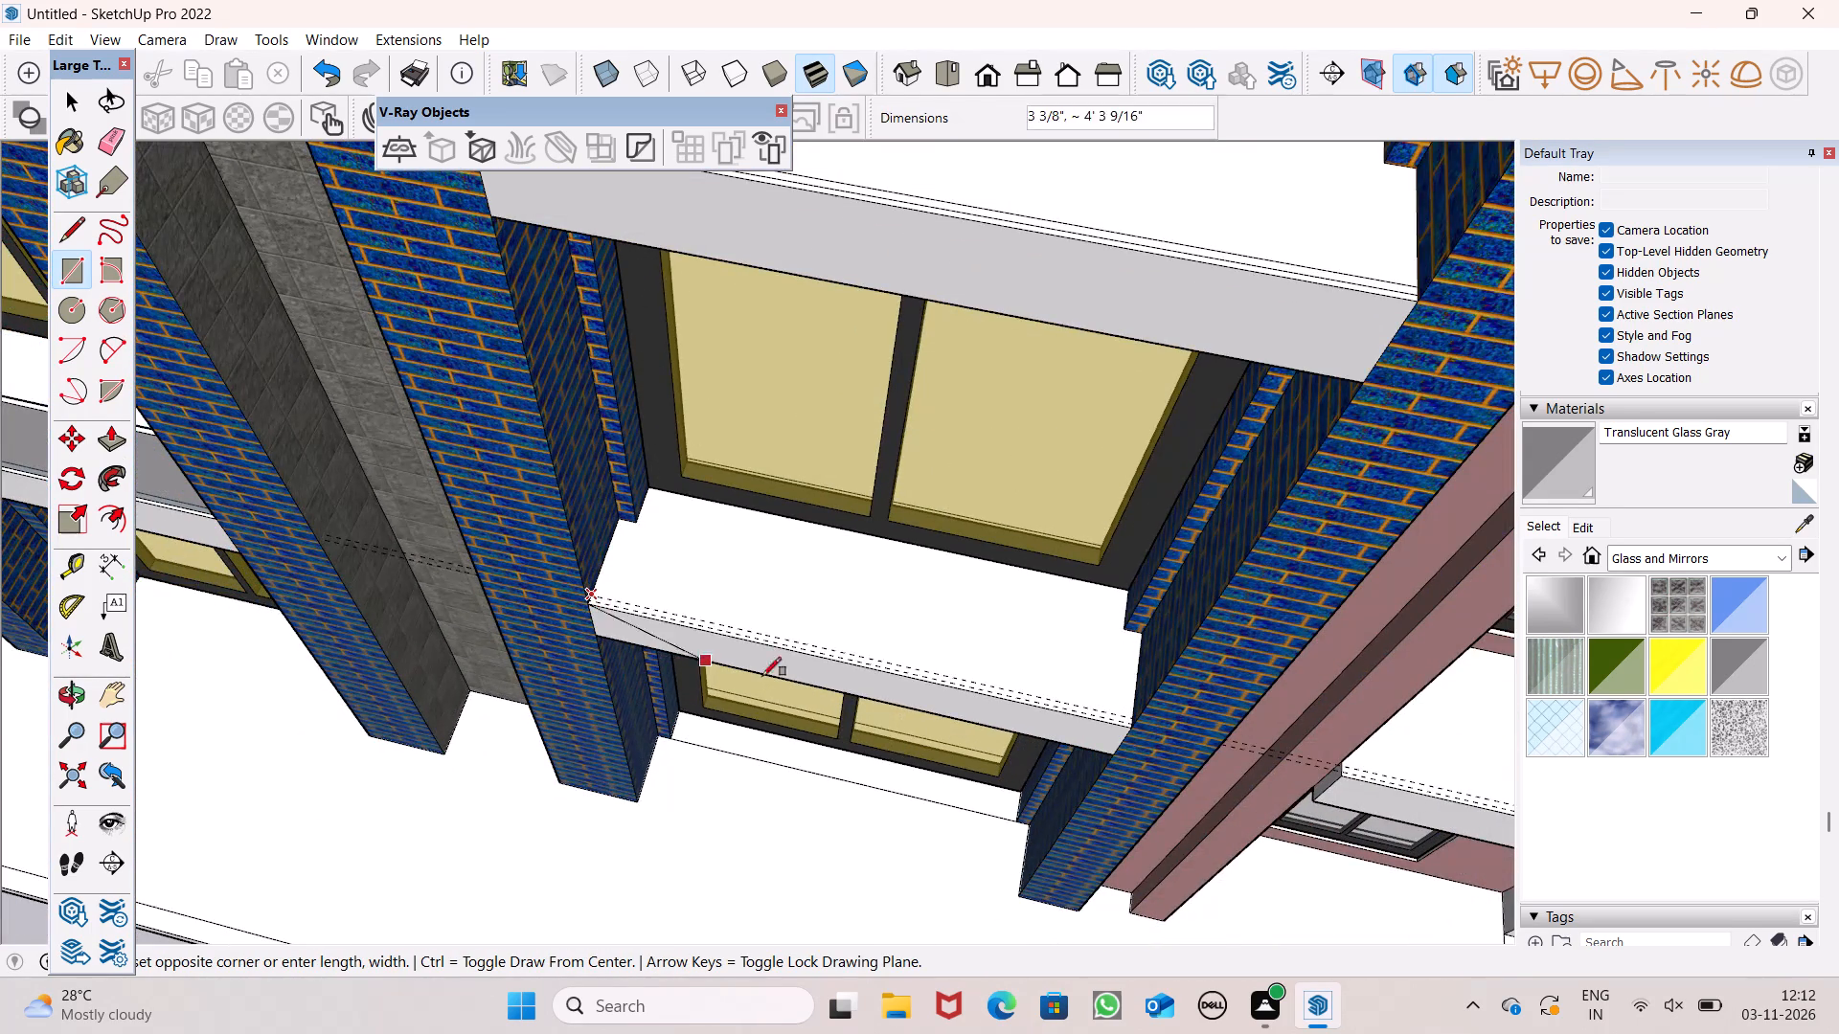
pyautogui.scroll(13, 1151, 713)
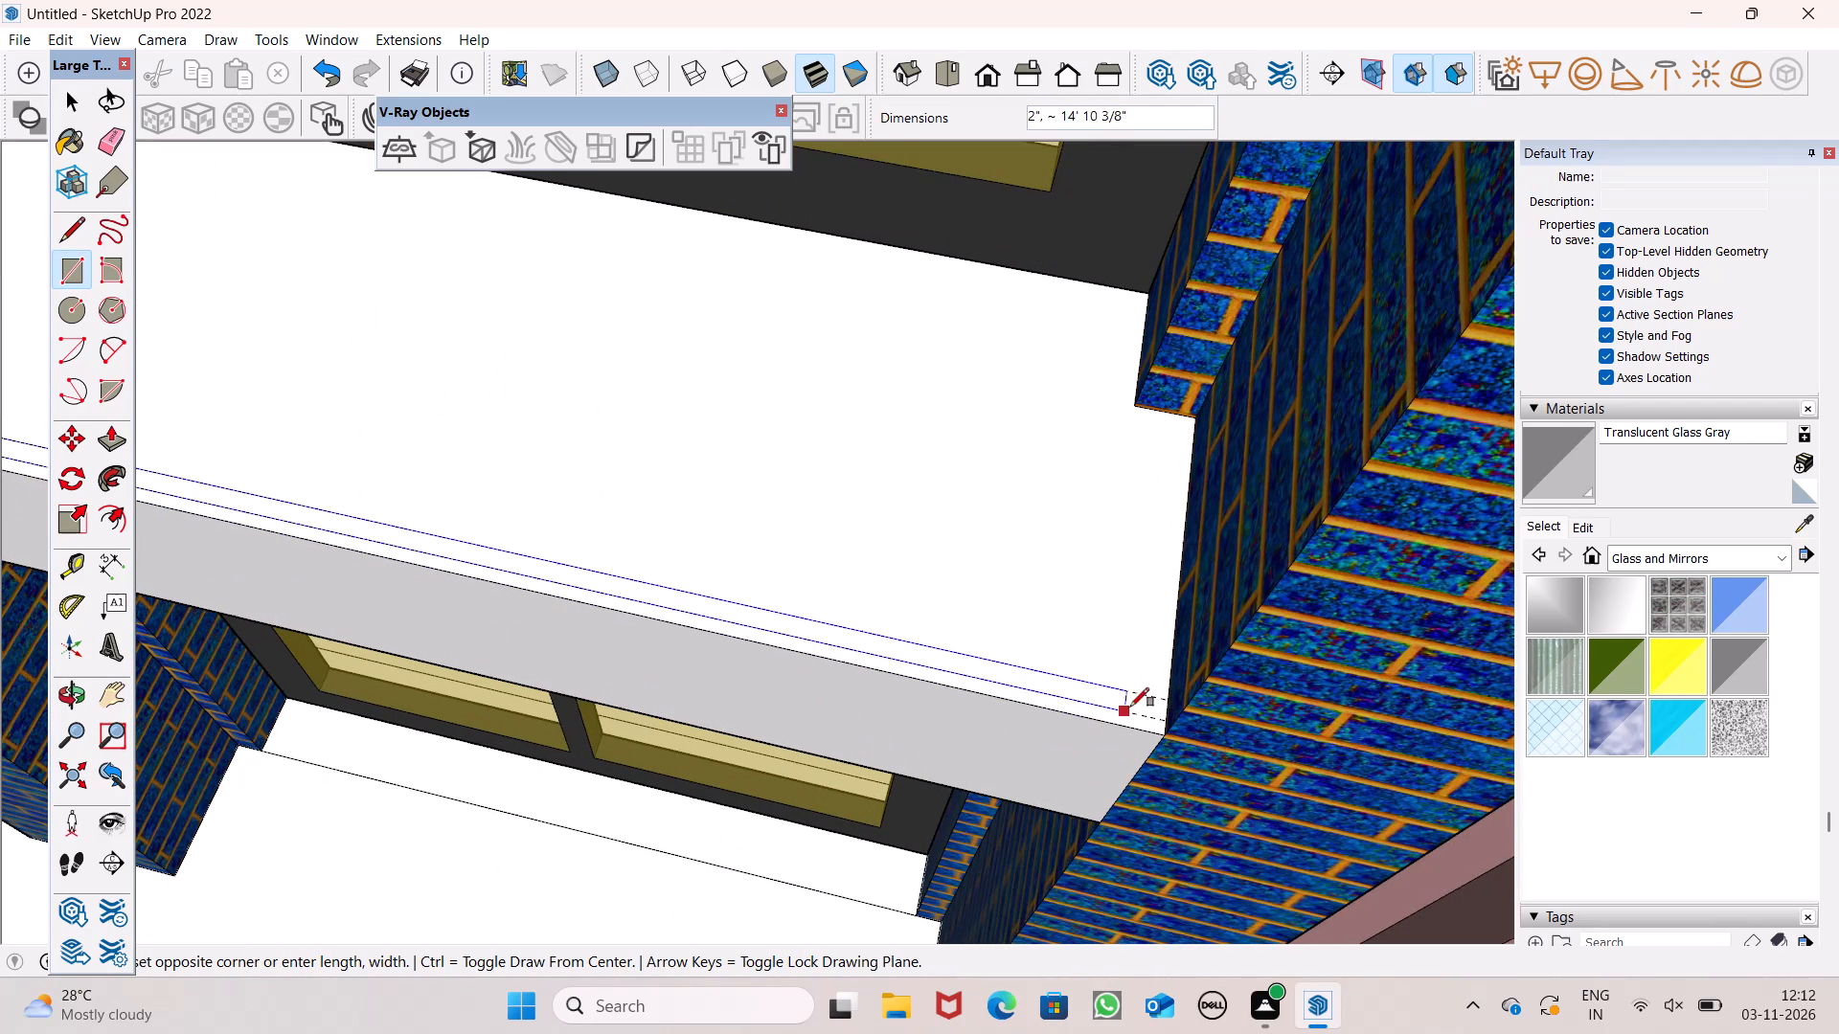
pyautogui.click(1163, 719)
# Push/Pull the thin strip on the right blue bay's lowest window slab up 4' to form a parapet.
pyautogui.scroll(-20, 1177, 548)
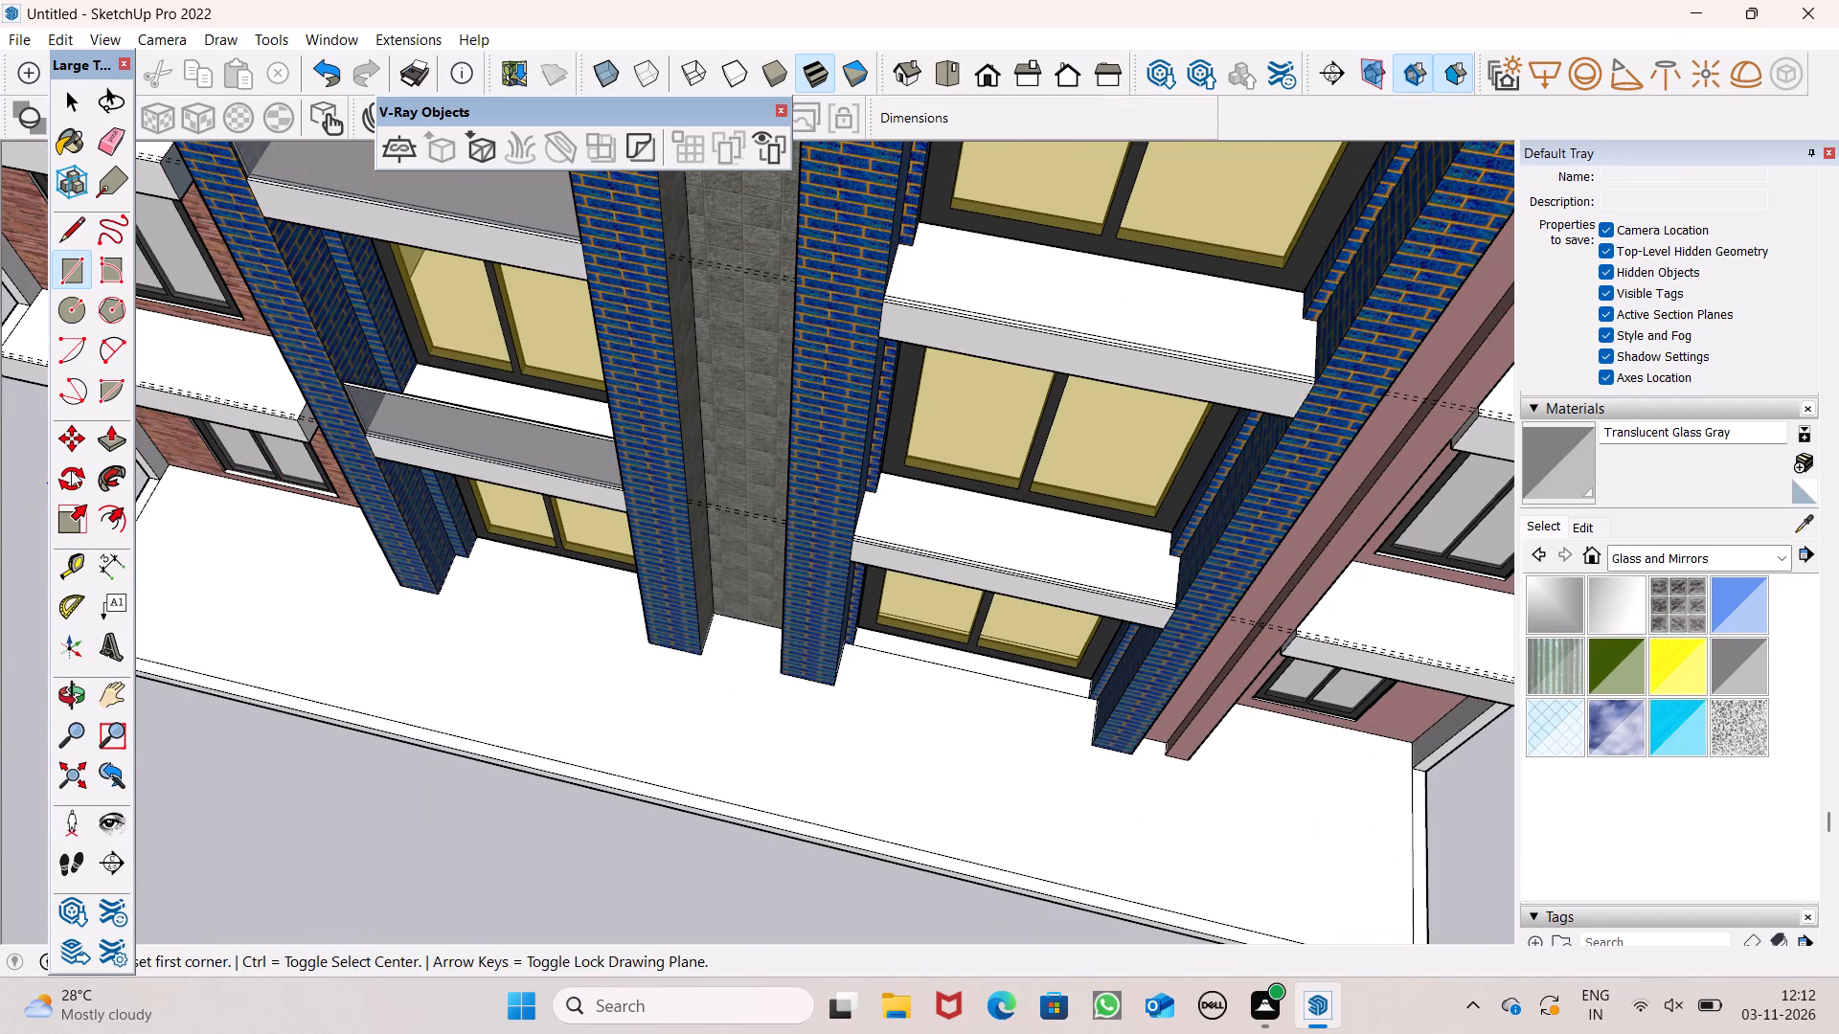
pyautogui.click(97, 441)
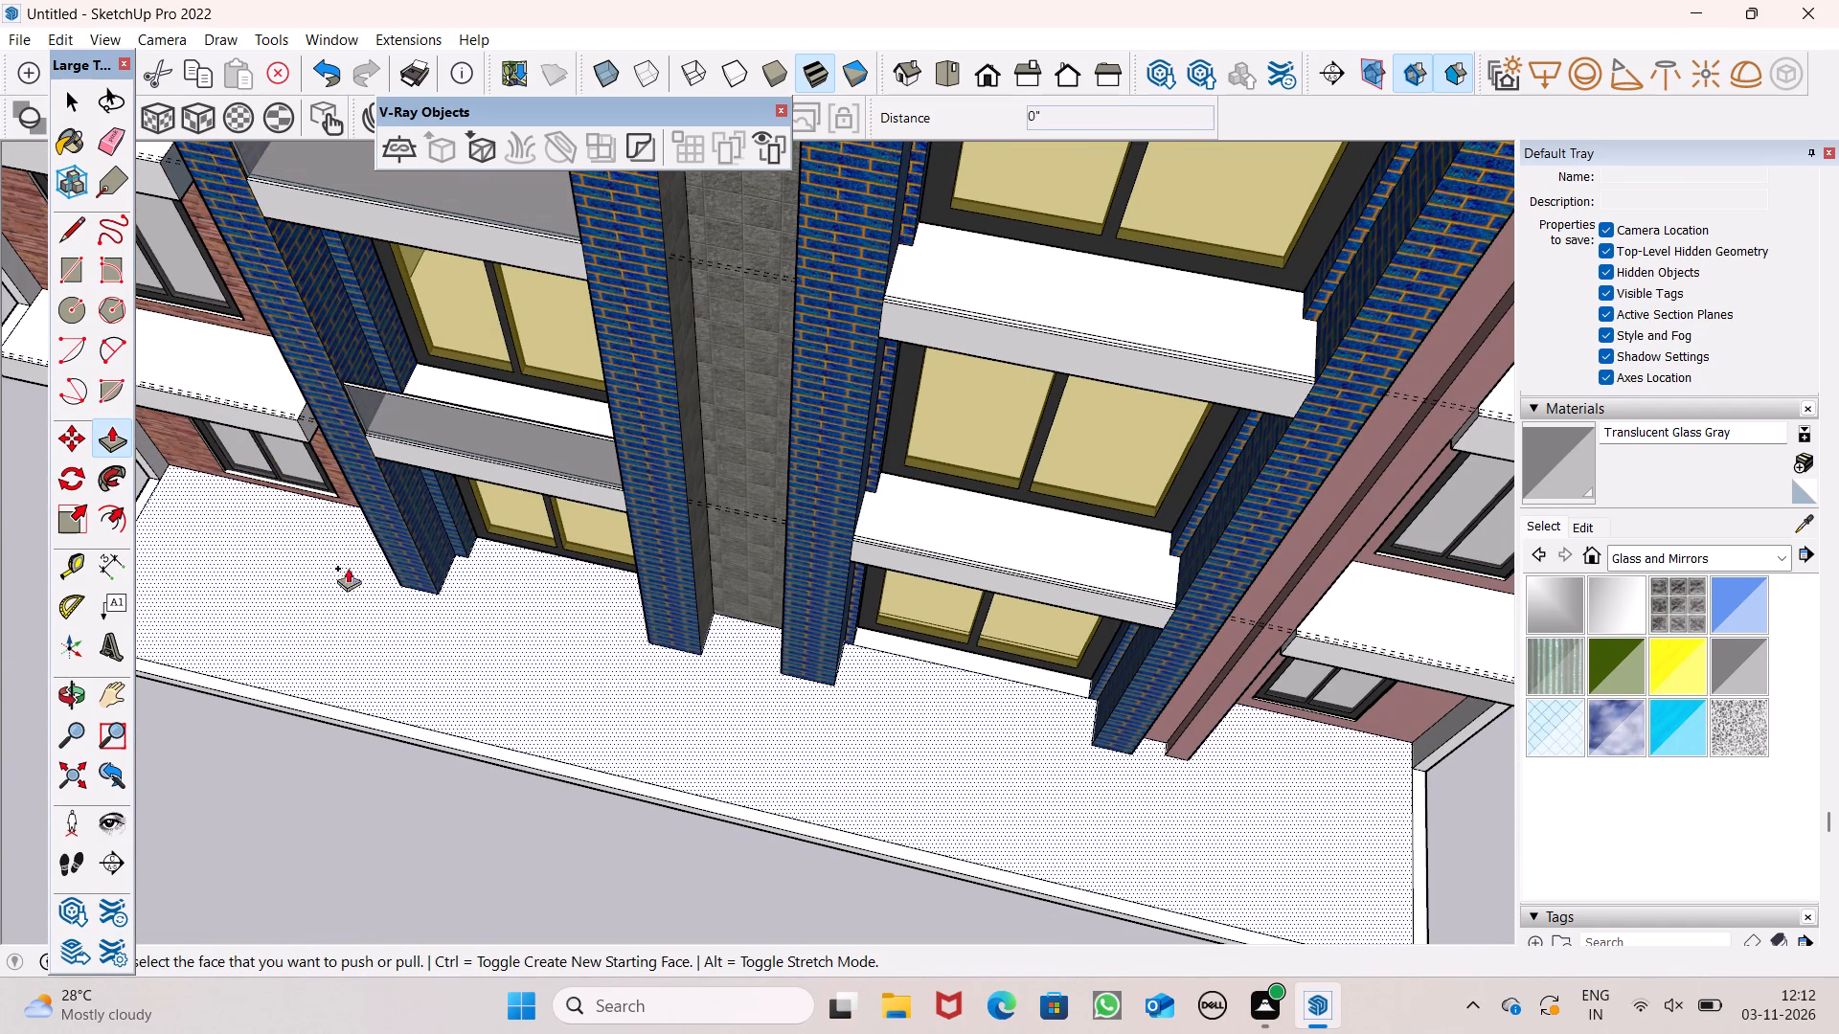
pyautogui.scroll(-6, 699, 711)
pyautogui.scroll(7, 845, 597)
pyautogui.scroll(2, 676, 596)
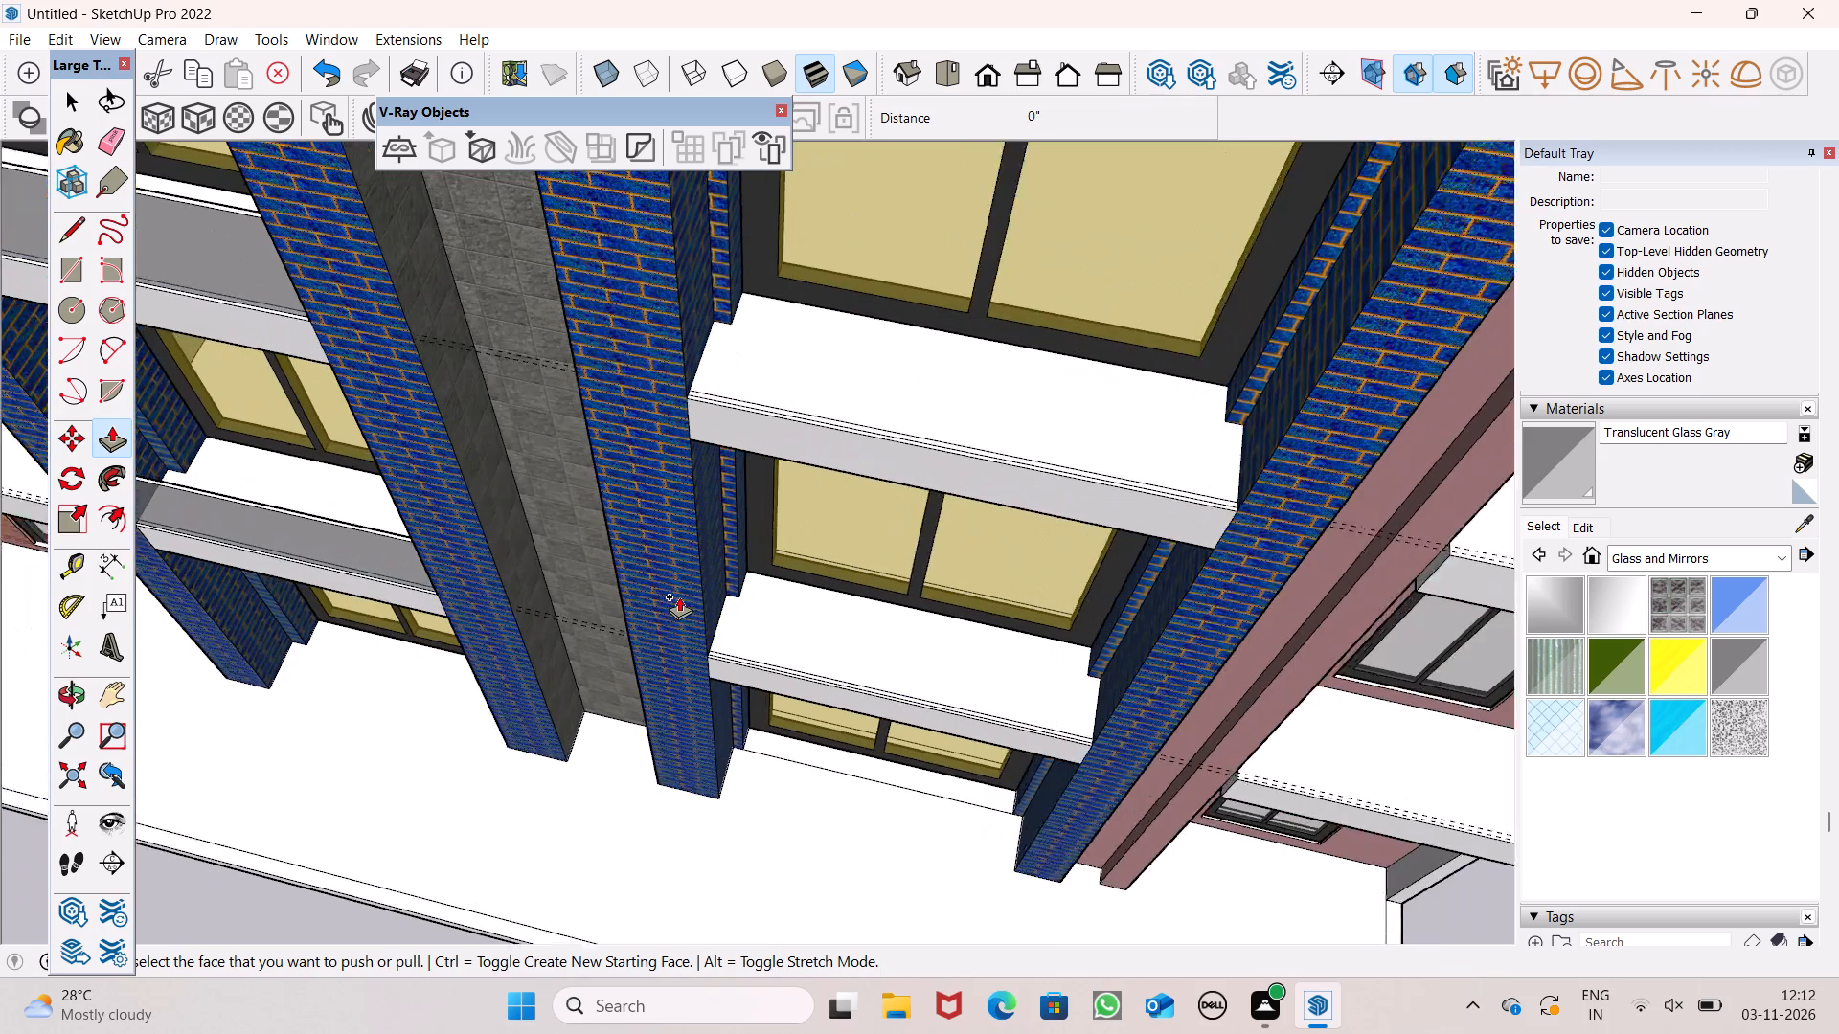
pyautogui.scroll(4, 679, 596)
pyautogui.scroll(7, 851, 675)
pyautogui.scroll(-4, 987, 691)
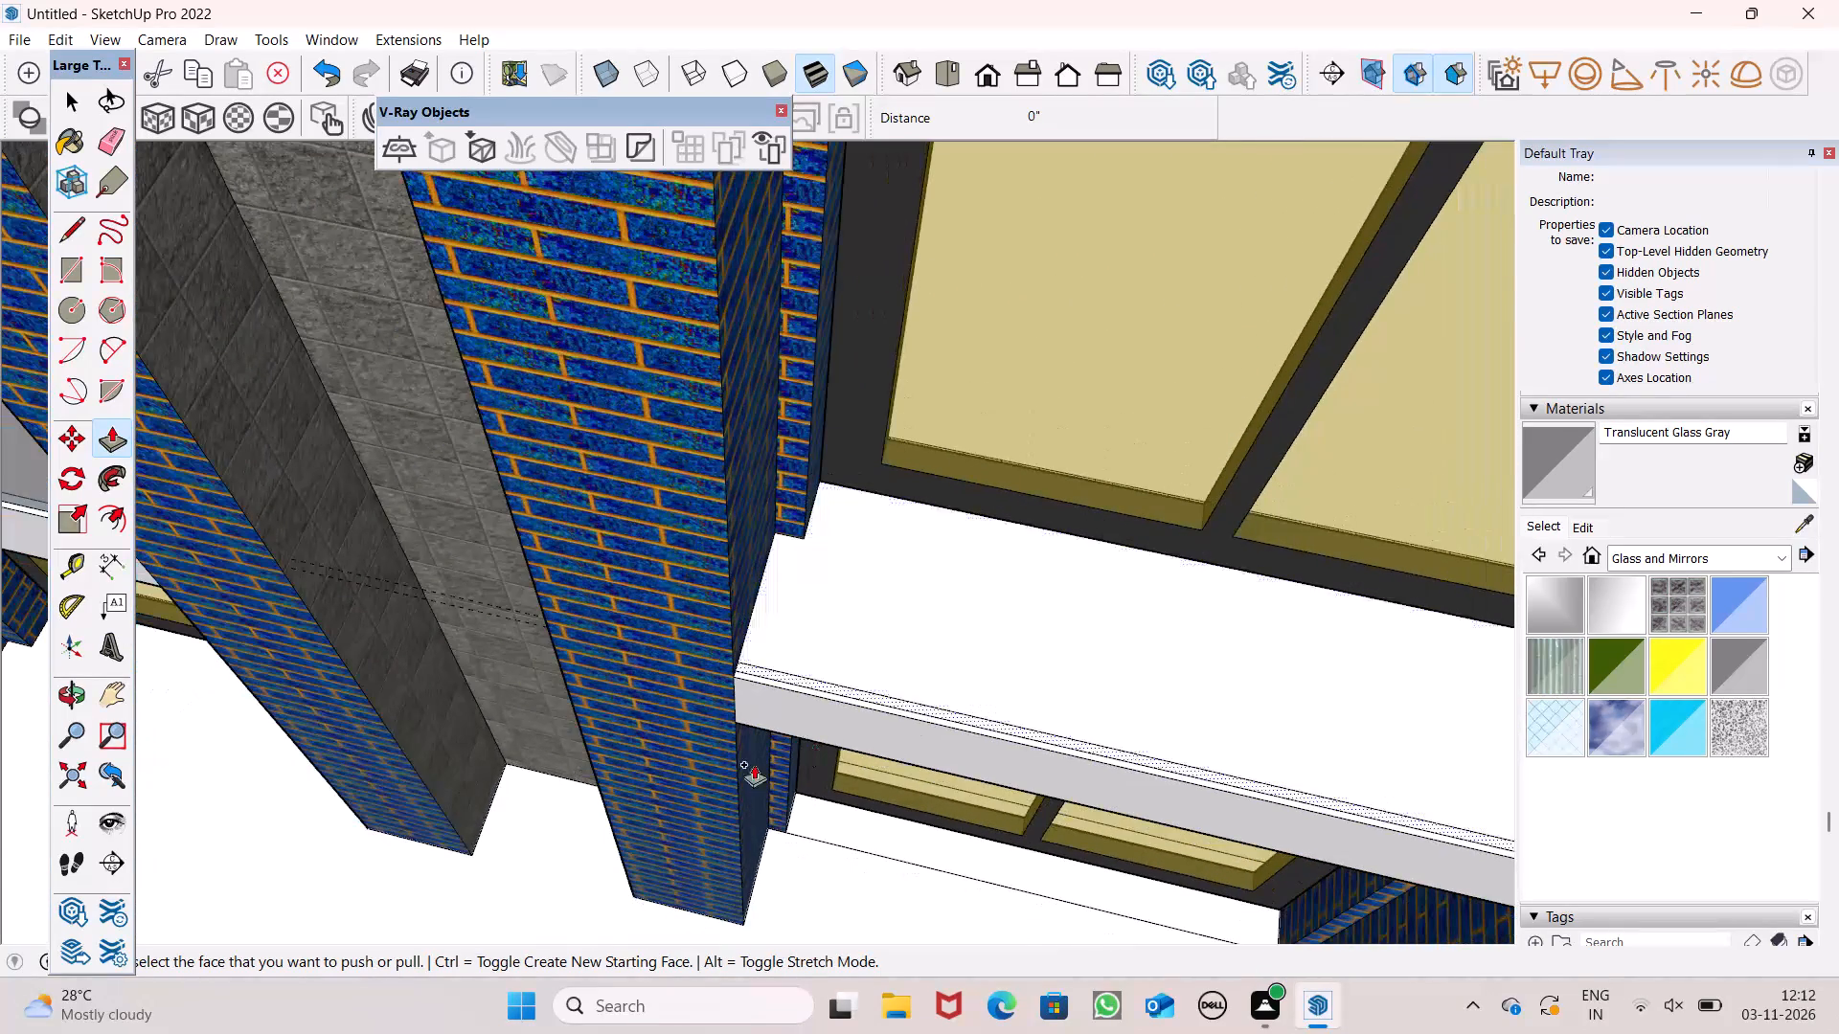
pyautogui.scroll(2, 706, 760)
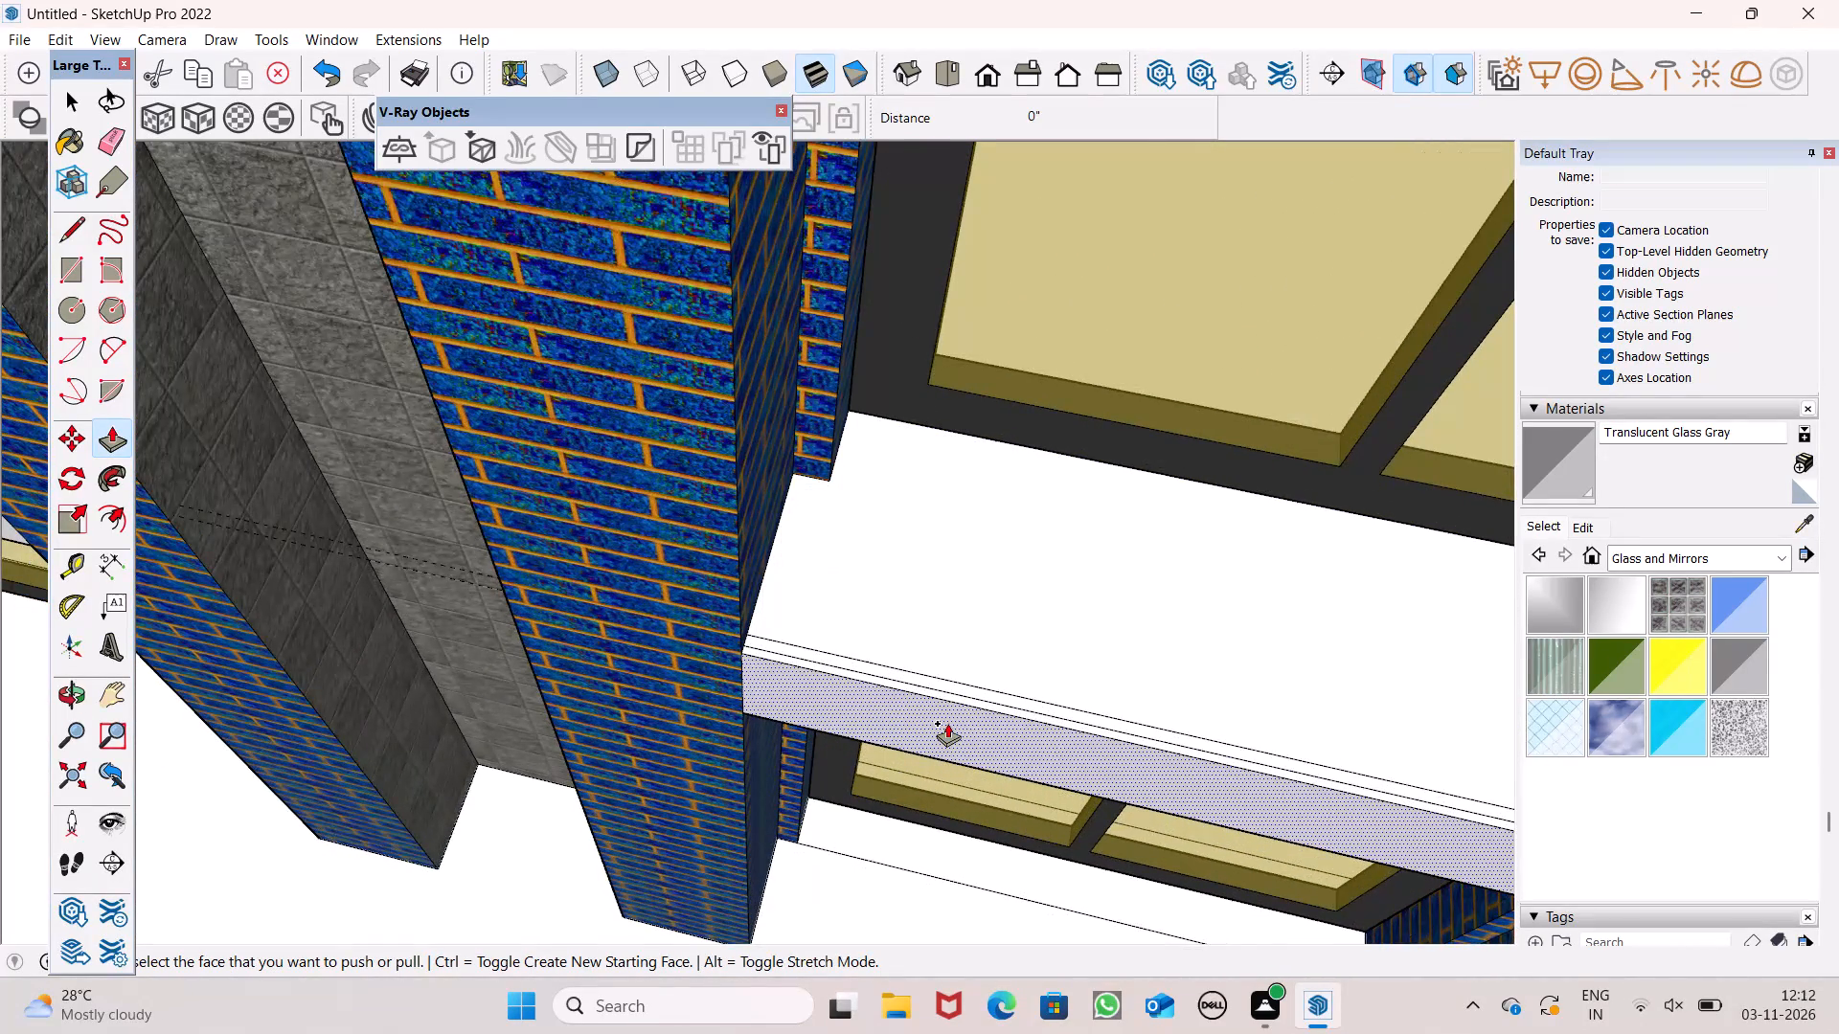
pyautogui.scroll(-2, 950, 725)
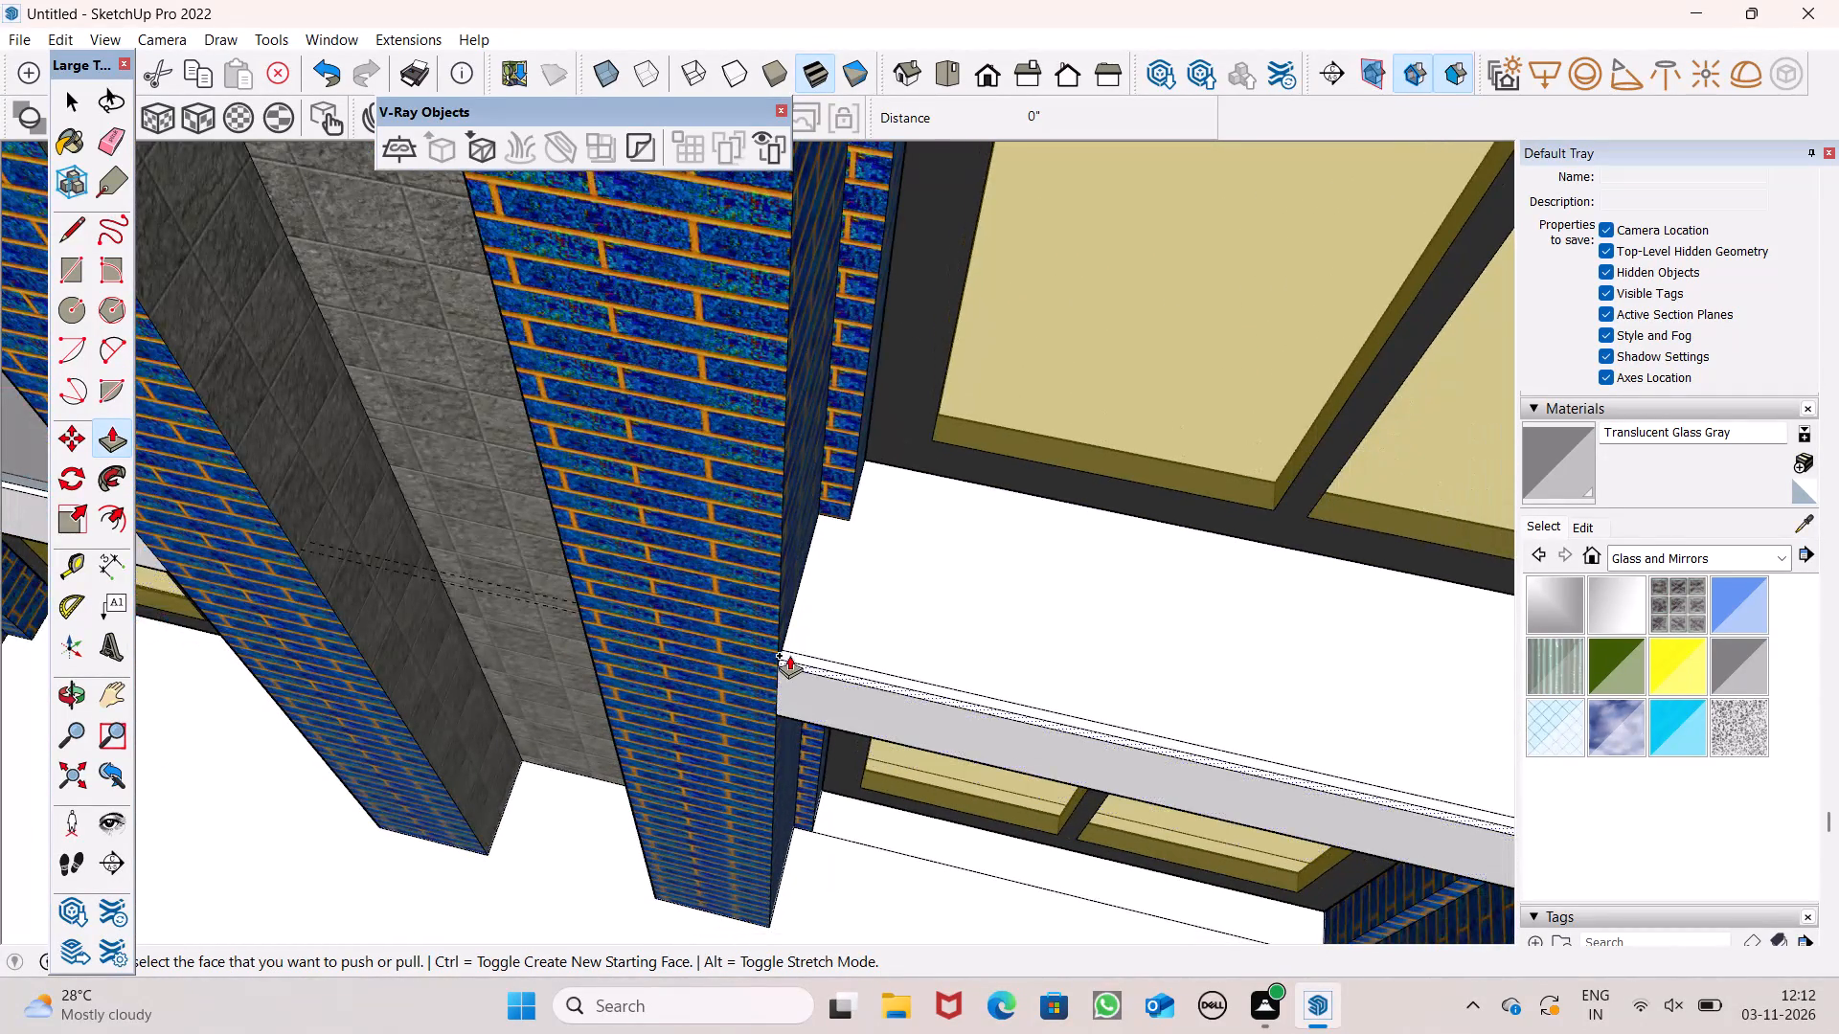
pyautogui.scroll(6, 789, 655)
pyautogui.scroll(-1, 787, 653)
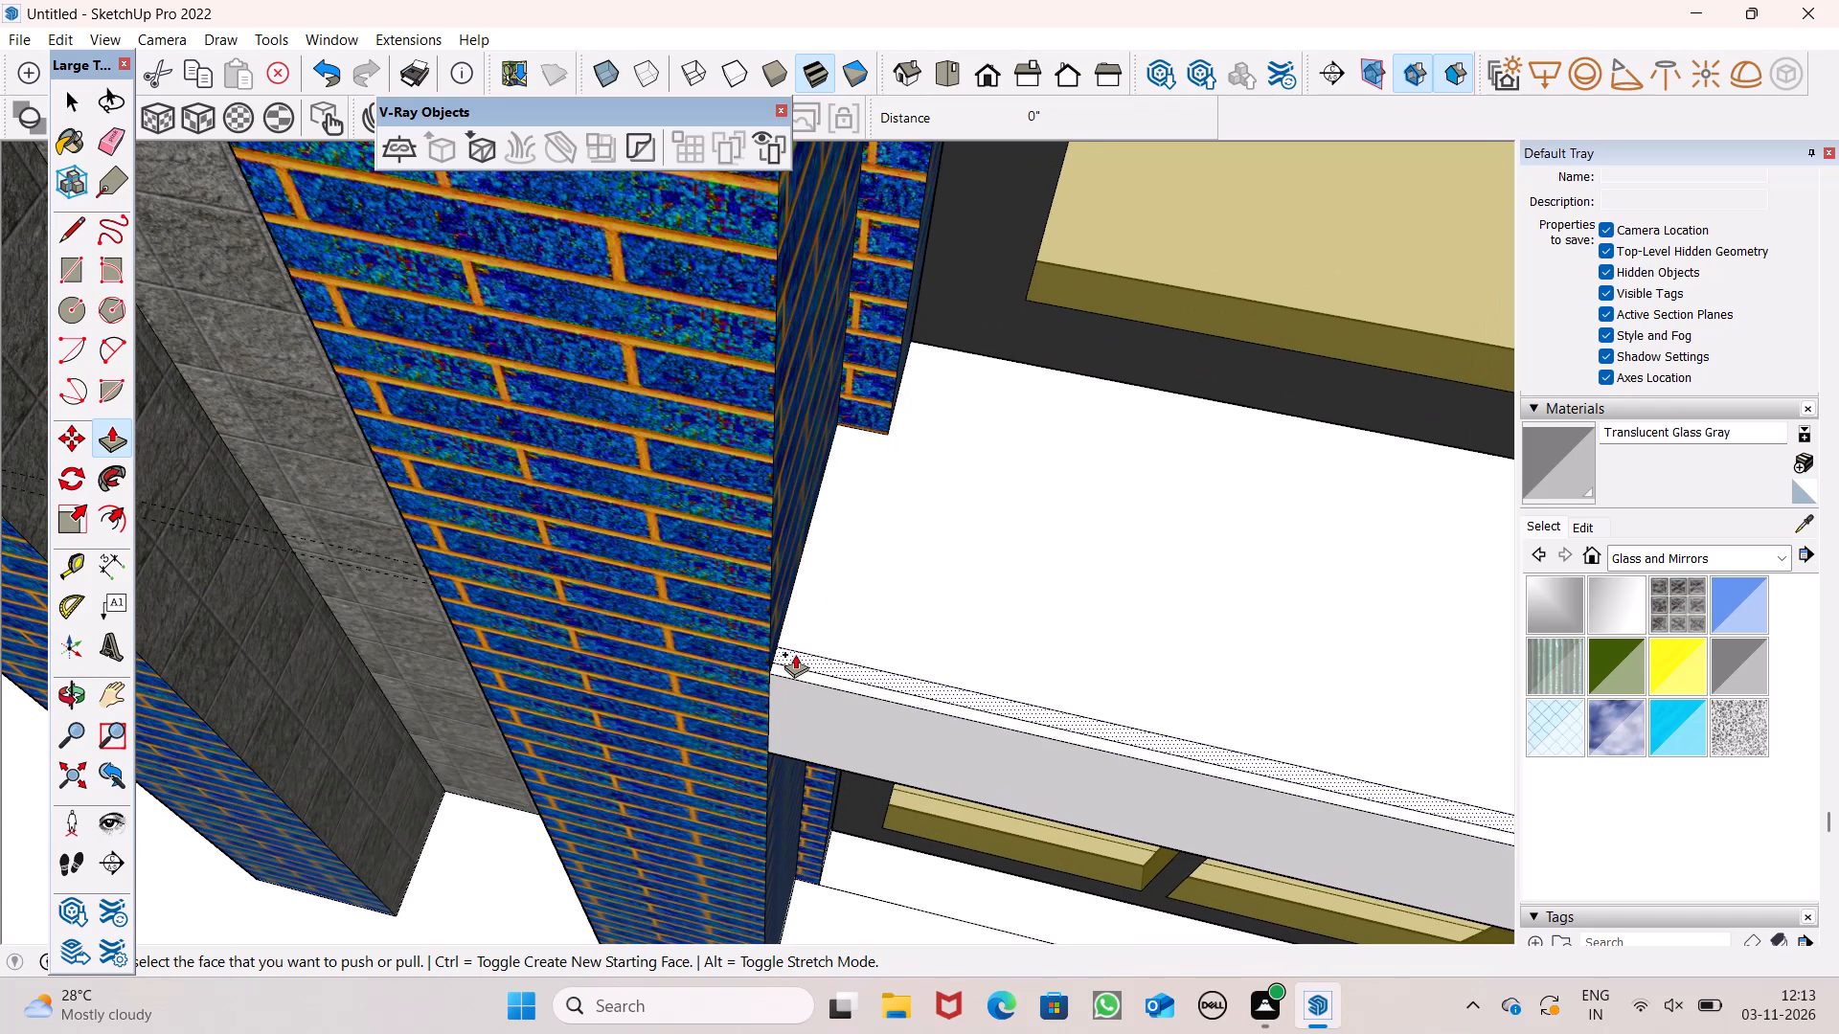
pyautogui.moveTo(795, 654); pyautogui.dragTo(822, 425)
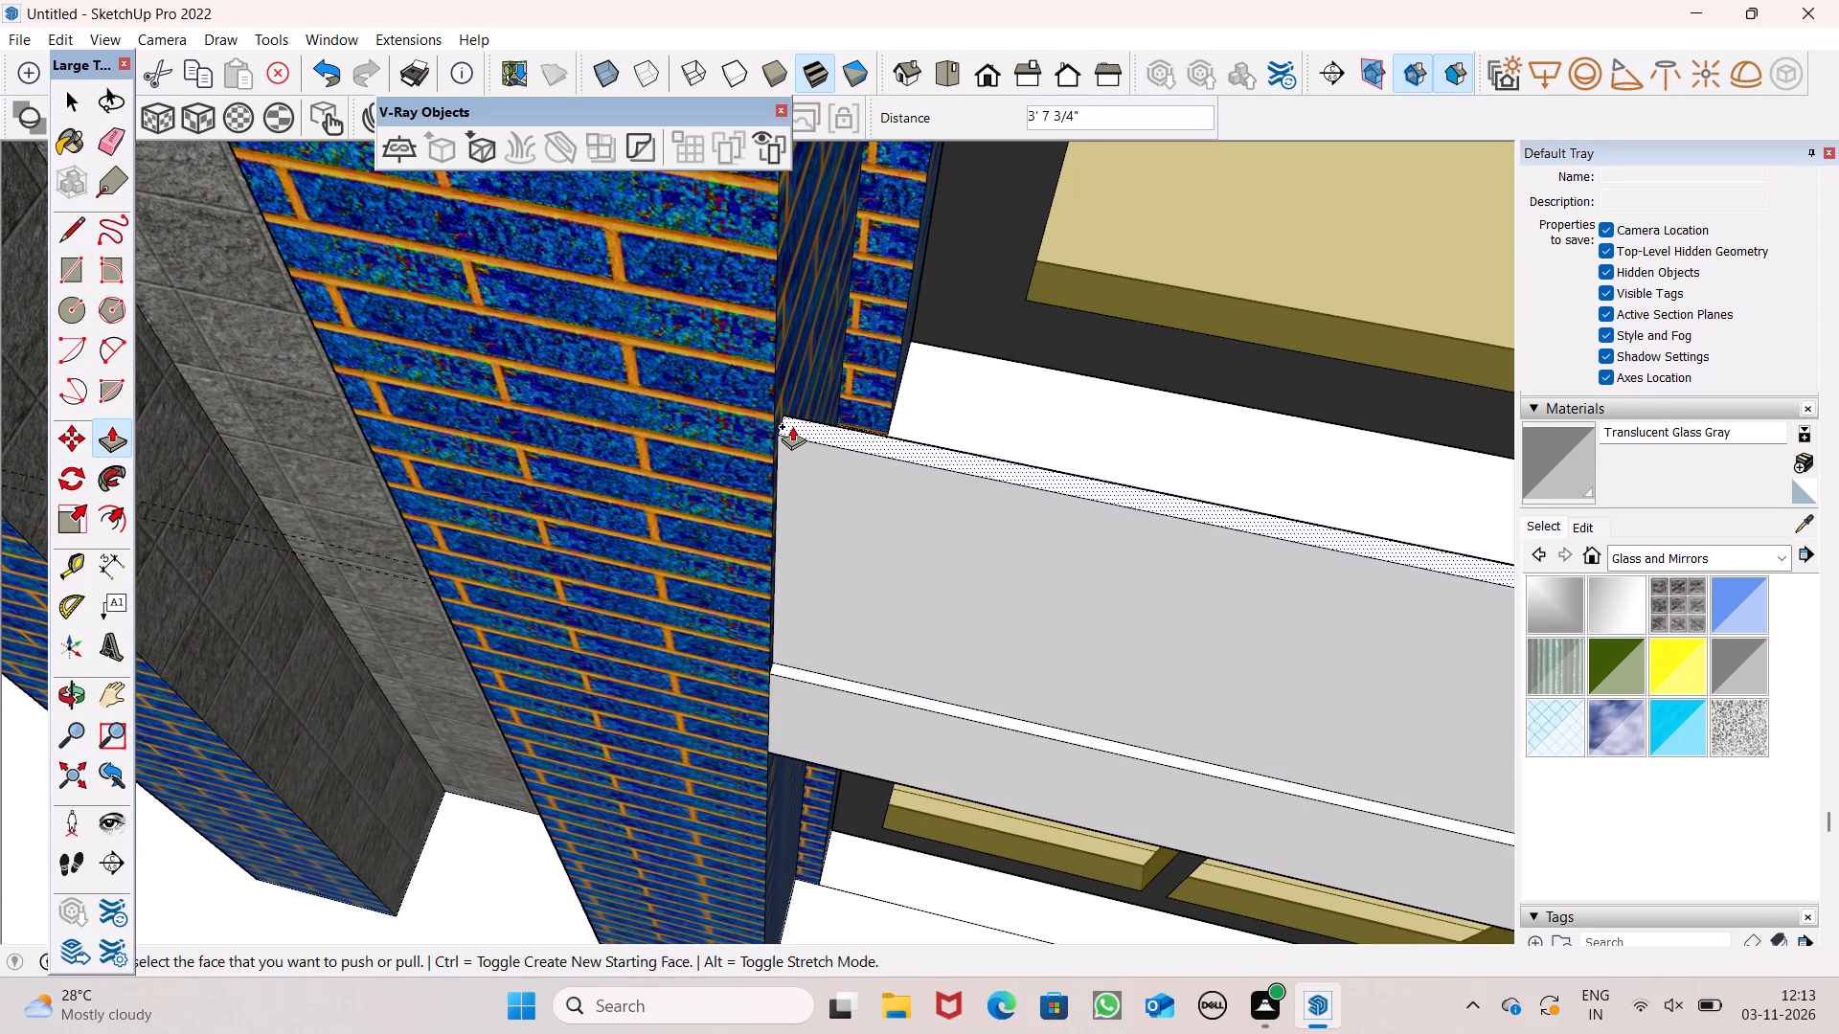
pyautogui.write("4'")
pyautogui.press('Return')
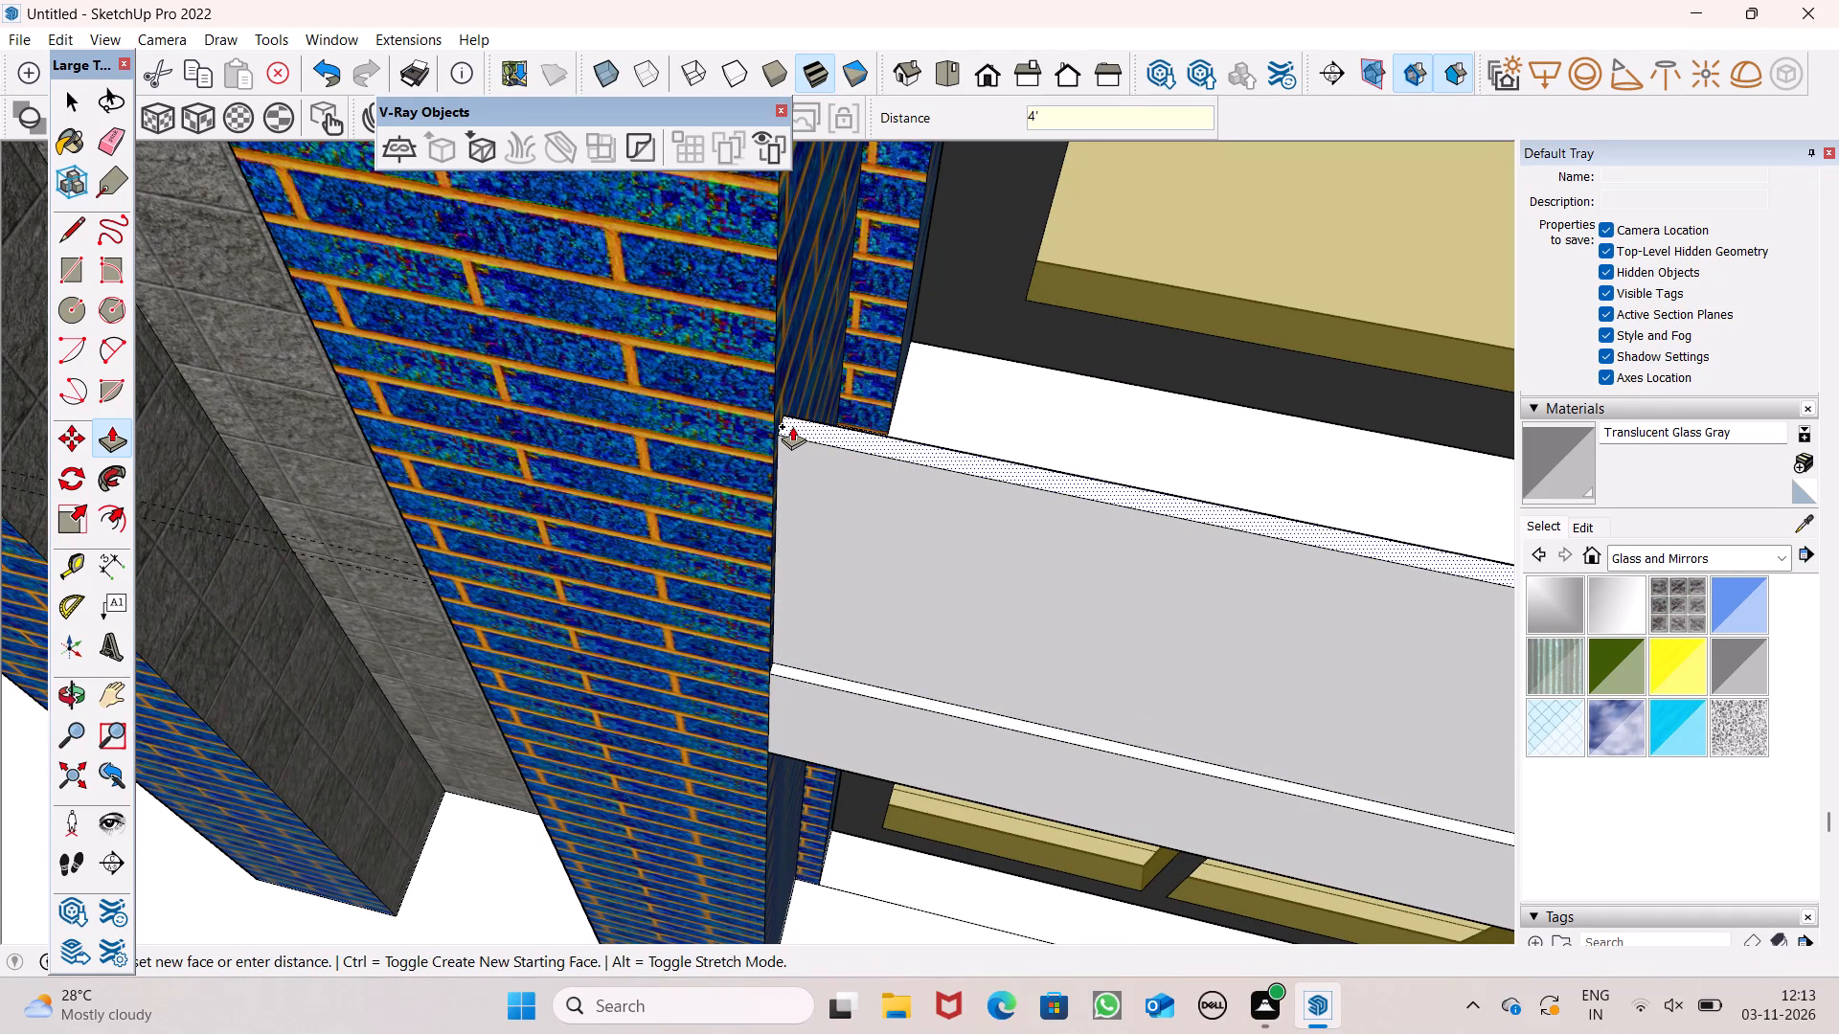
# Push/Pull the thin strip on the right blue bay's second-lowest window slab up 4' to form a parapet.
pyautogui.scroll(-14, 678, 493)
pyautogui.moveTo(851, 643); pyautogui.dragTo(830, 333, button='middle')
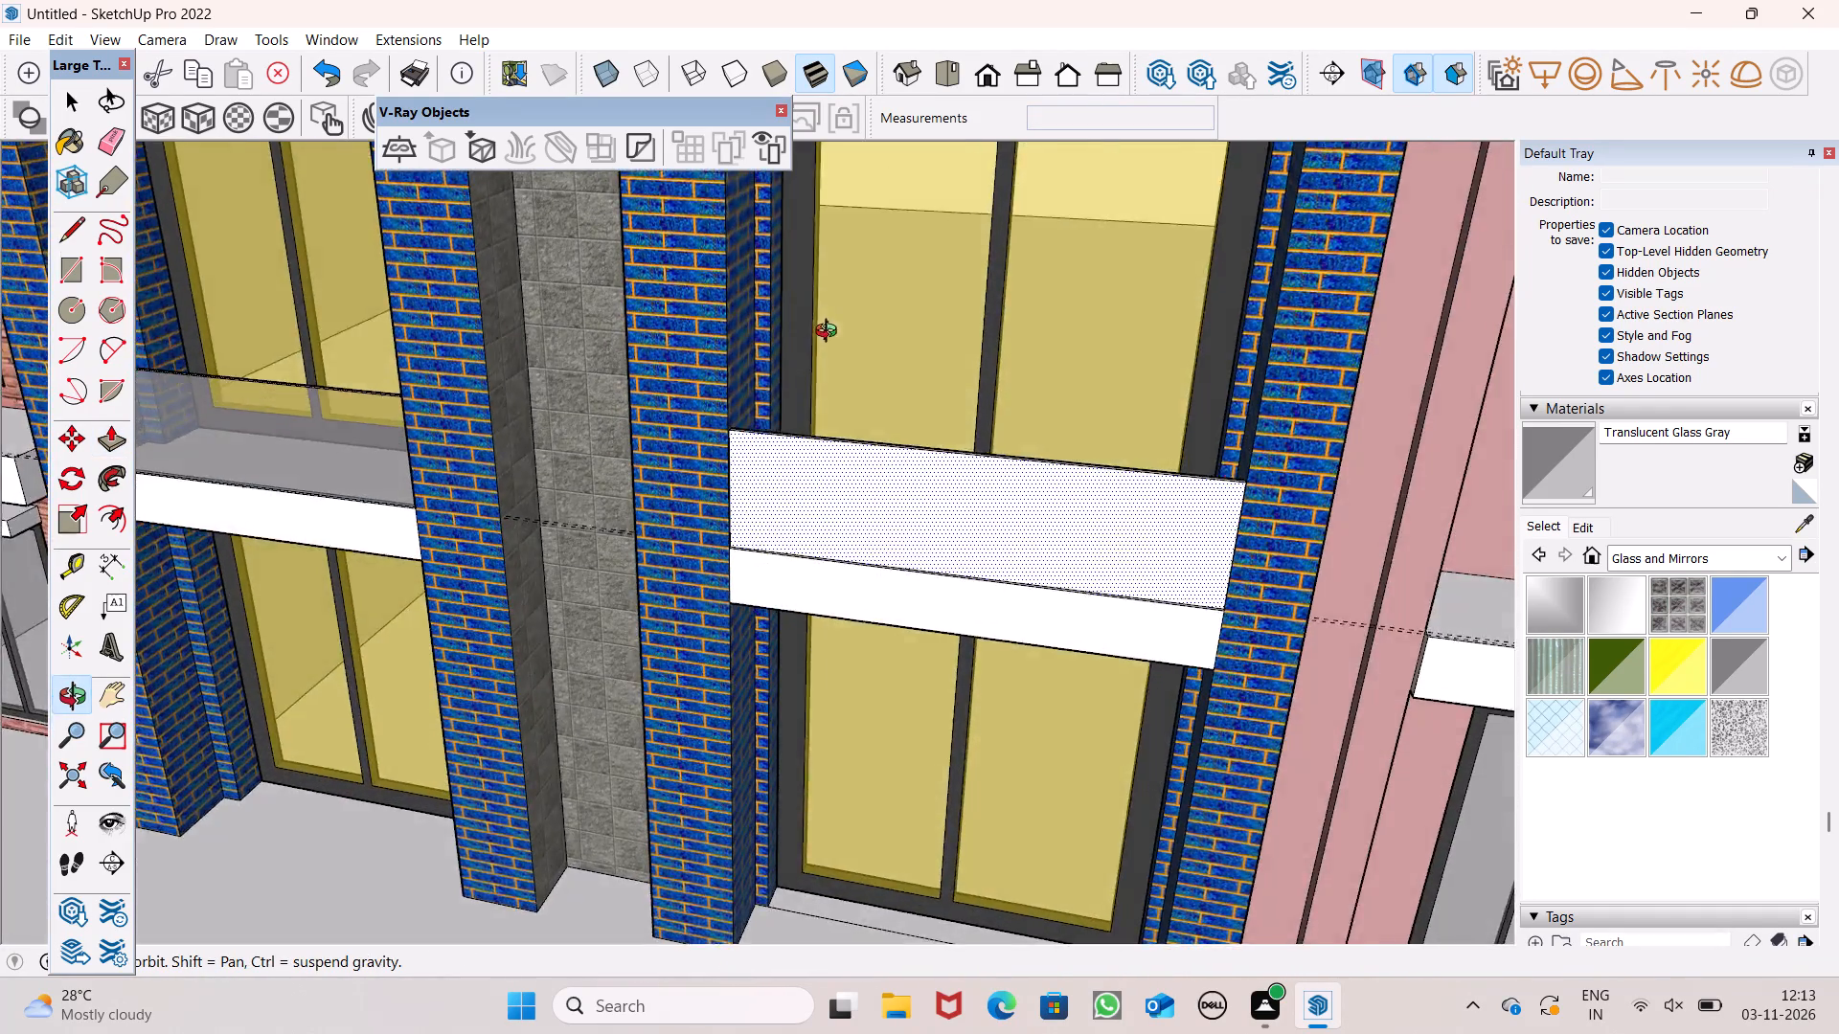
pyautogui.moveTo(830, 333); pyautogui.dragTo(894, 245, button='middle')
pyautogui.scroll(1, 901, 236)
pyautogui.scroll(-6, 892, 336)
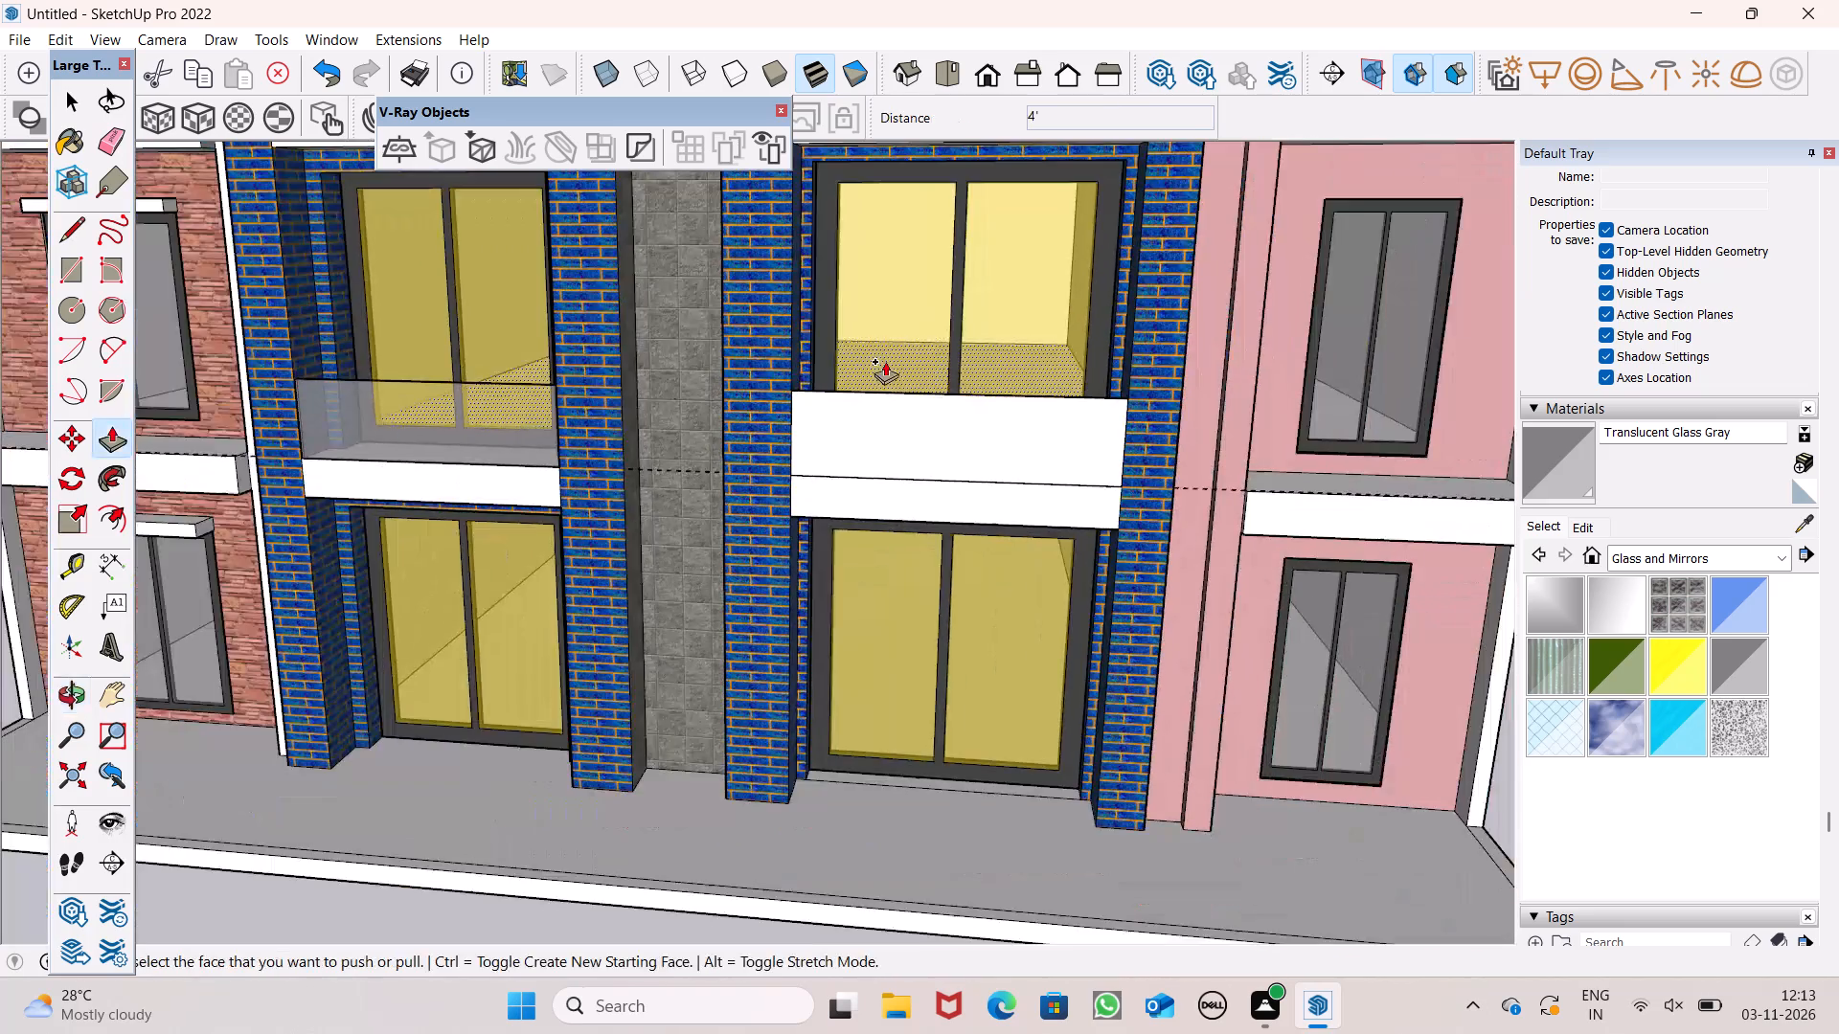
pyautogui.scroll(-6, 859, 371)
pyautogui.scroll(-7, 897, 472)
pyautogui.moveTo(984, 451); pyautogui.dragTo(535, 827, button='middle')
pyautogui.scroll(1, 535, 827)
pyautogui.scroll(2, 809, 635)
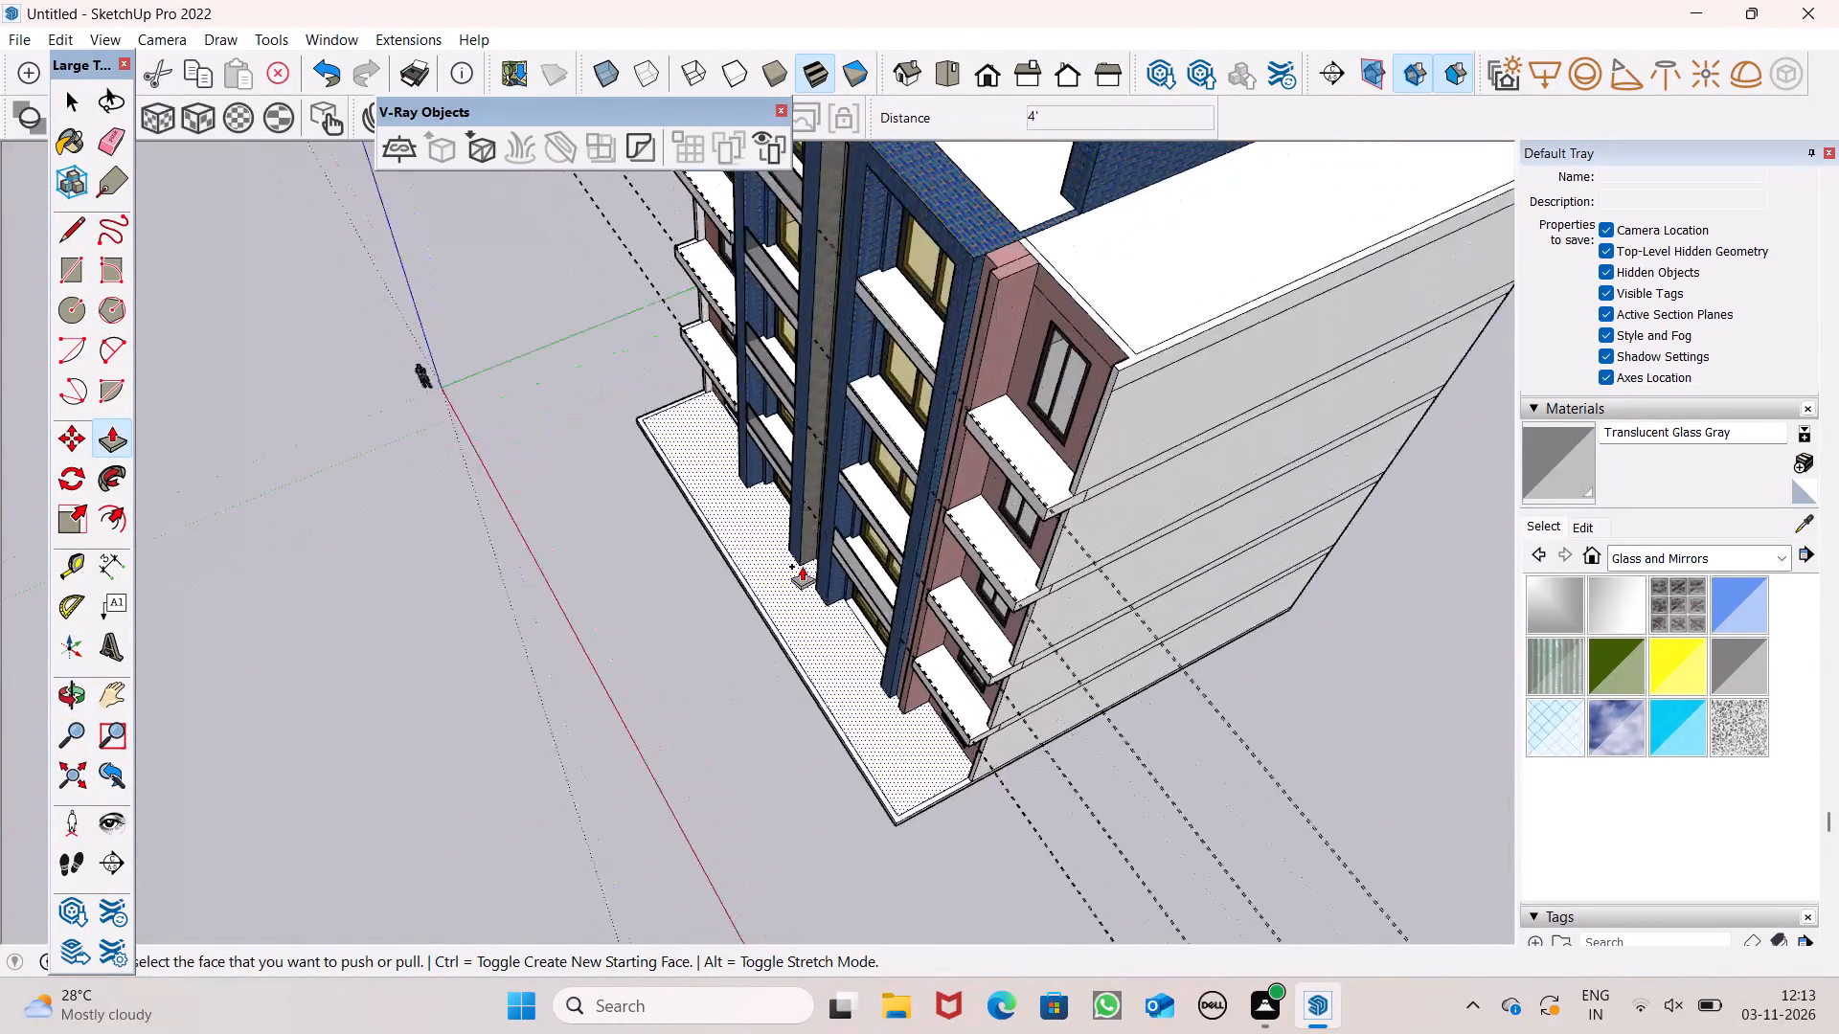
pyautogui.scroll(6, 802, 566)
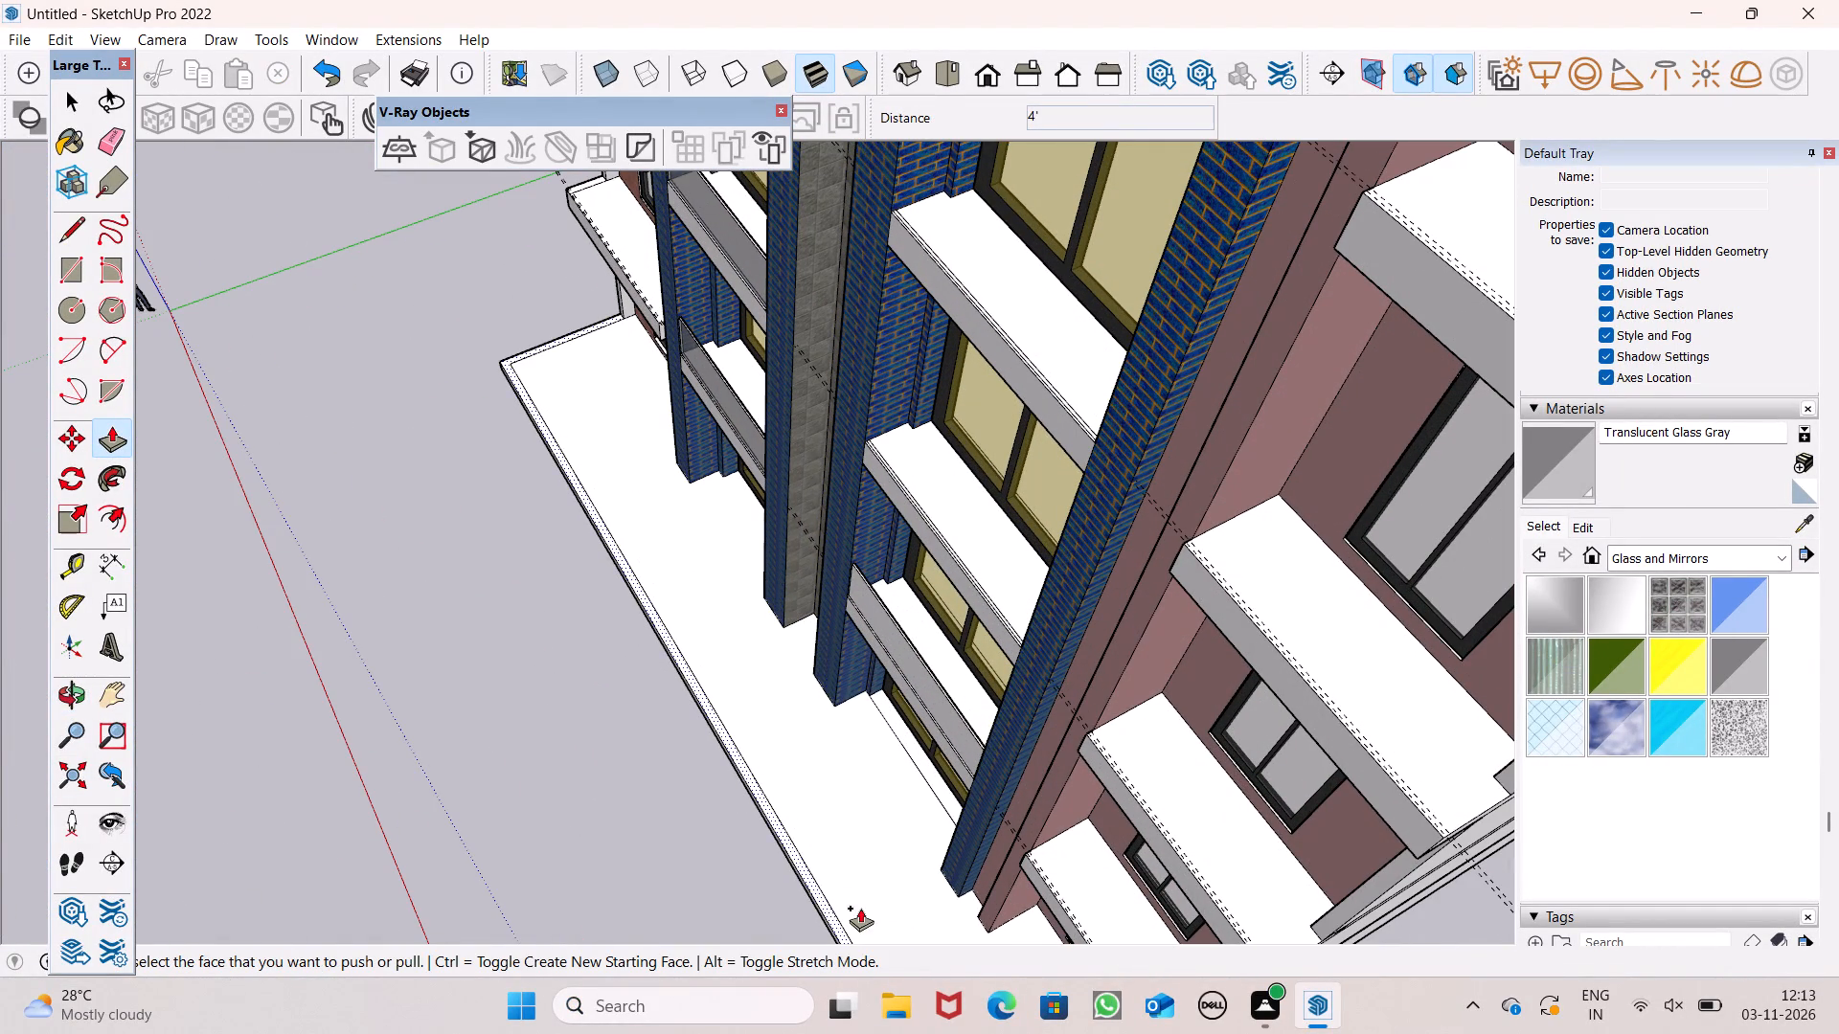
pyautogui.scroll(6, 1031, 587)
pyautogui.scroll(6, 1005, 667)
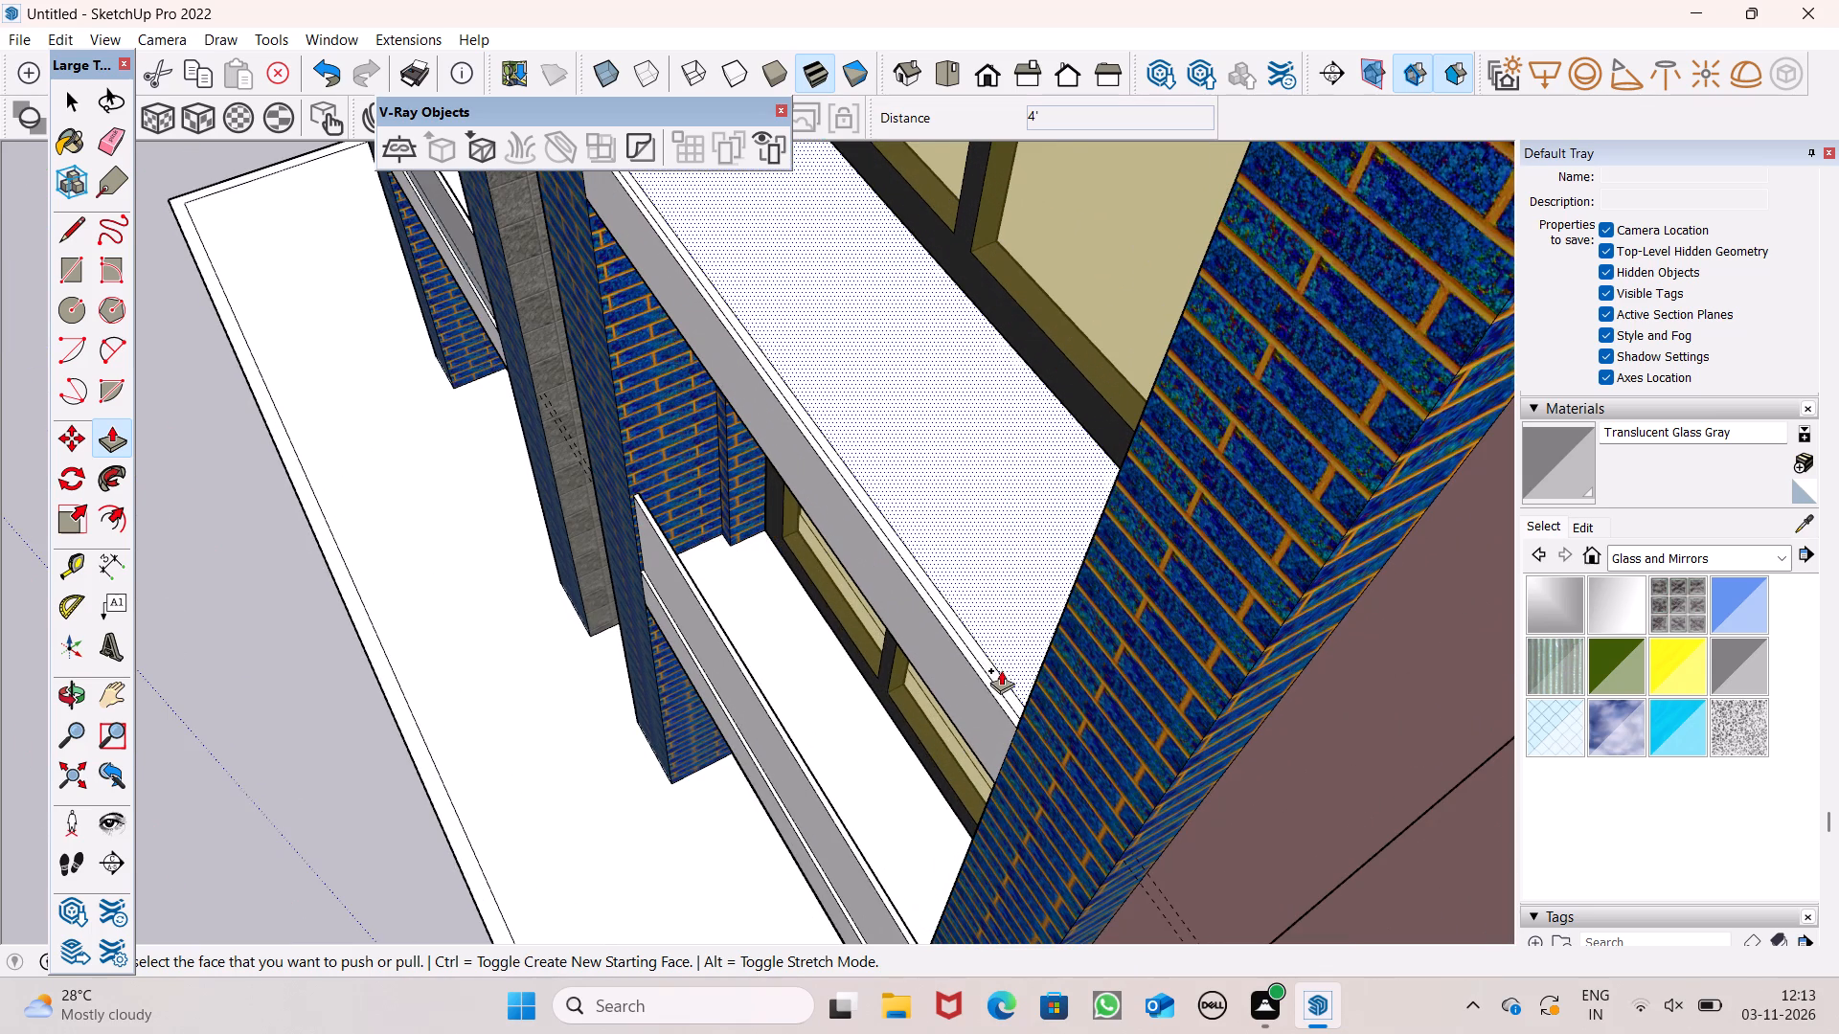
pyautogui.moveTo(997, 676); pyautogui.dragTo(1035, 540)
pyautogui.write("4'")
pyautogui.press('Return')
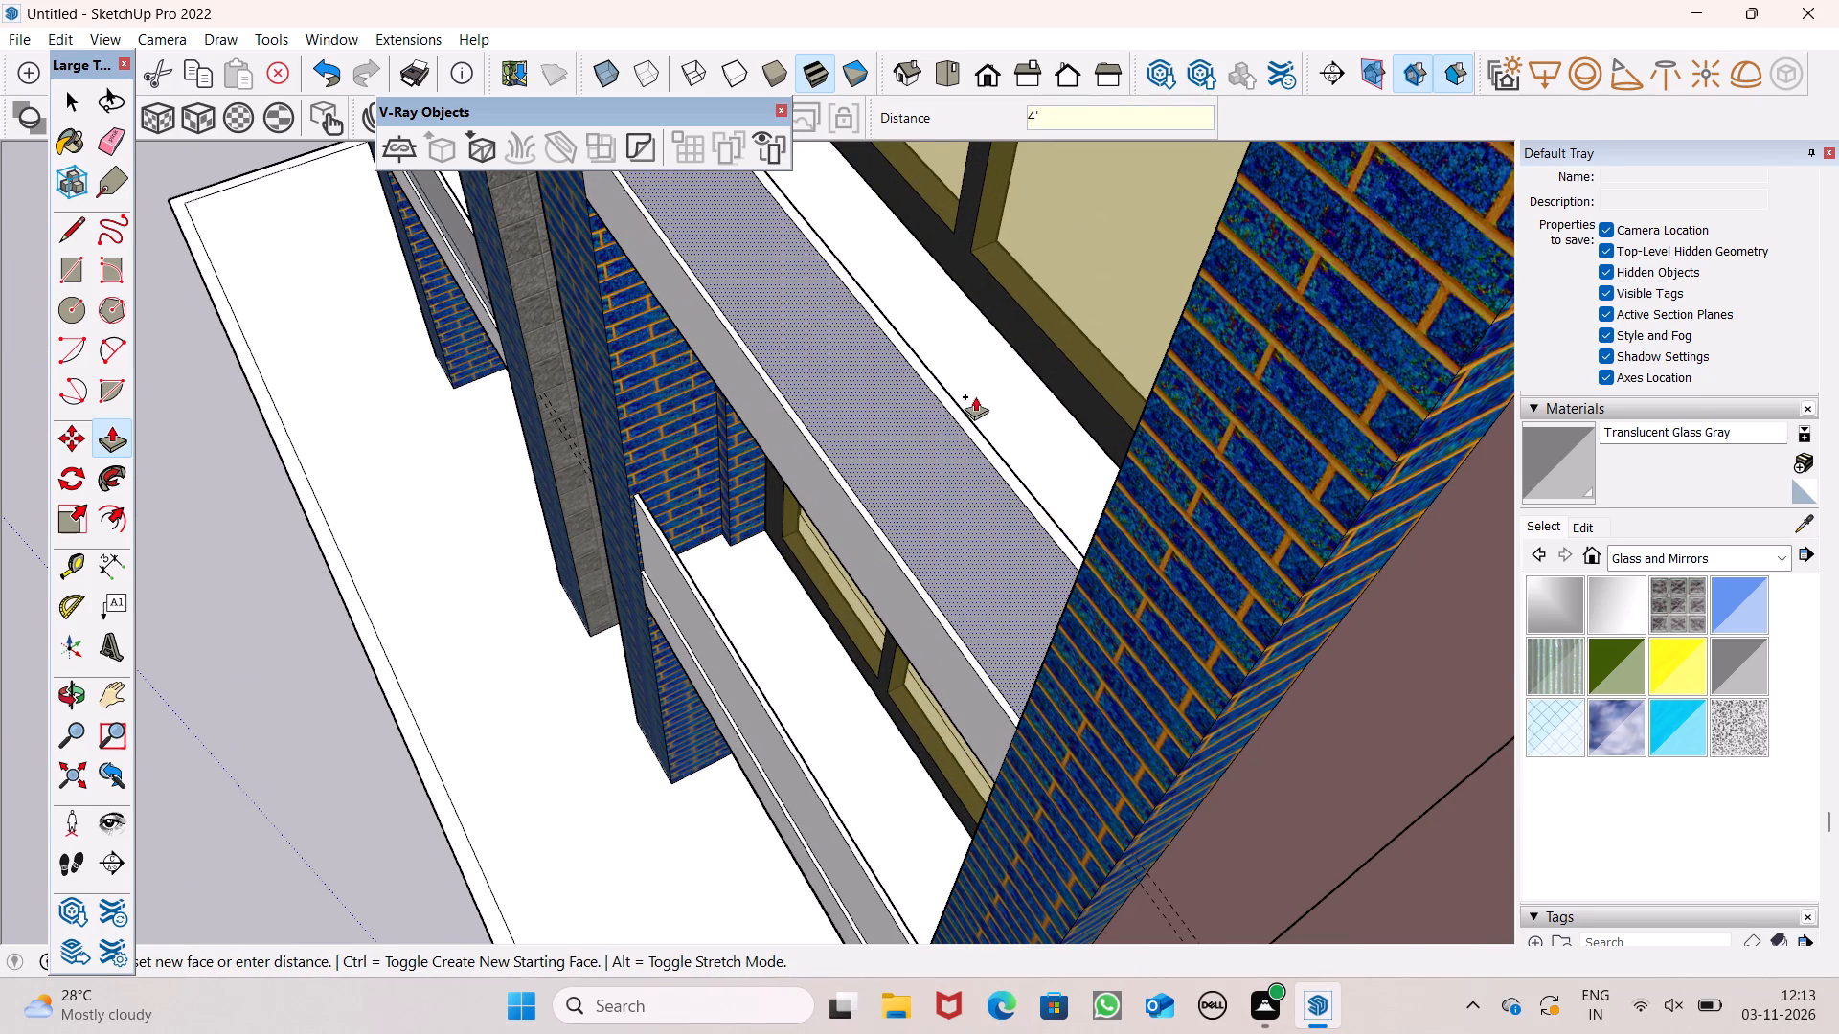
# Measure the height of the right blue bay's second-lowest parapet from its top corner to its base with the Dimension tool.
pyautogui.scroll(-6, 965, 406)
pyautogui.moveTo(939, 485); pyautogui.dragTo(1261, 193, button='middle')
pyautogui.scroll(-6, 968, 509)
pyautogui.scroll(4, 949, 547)
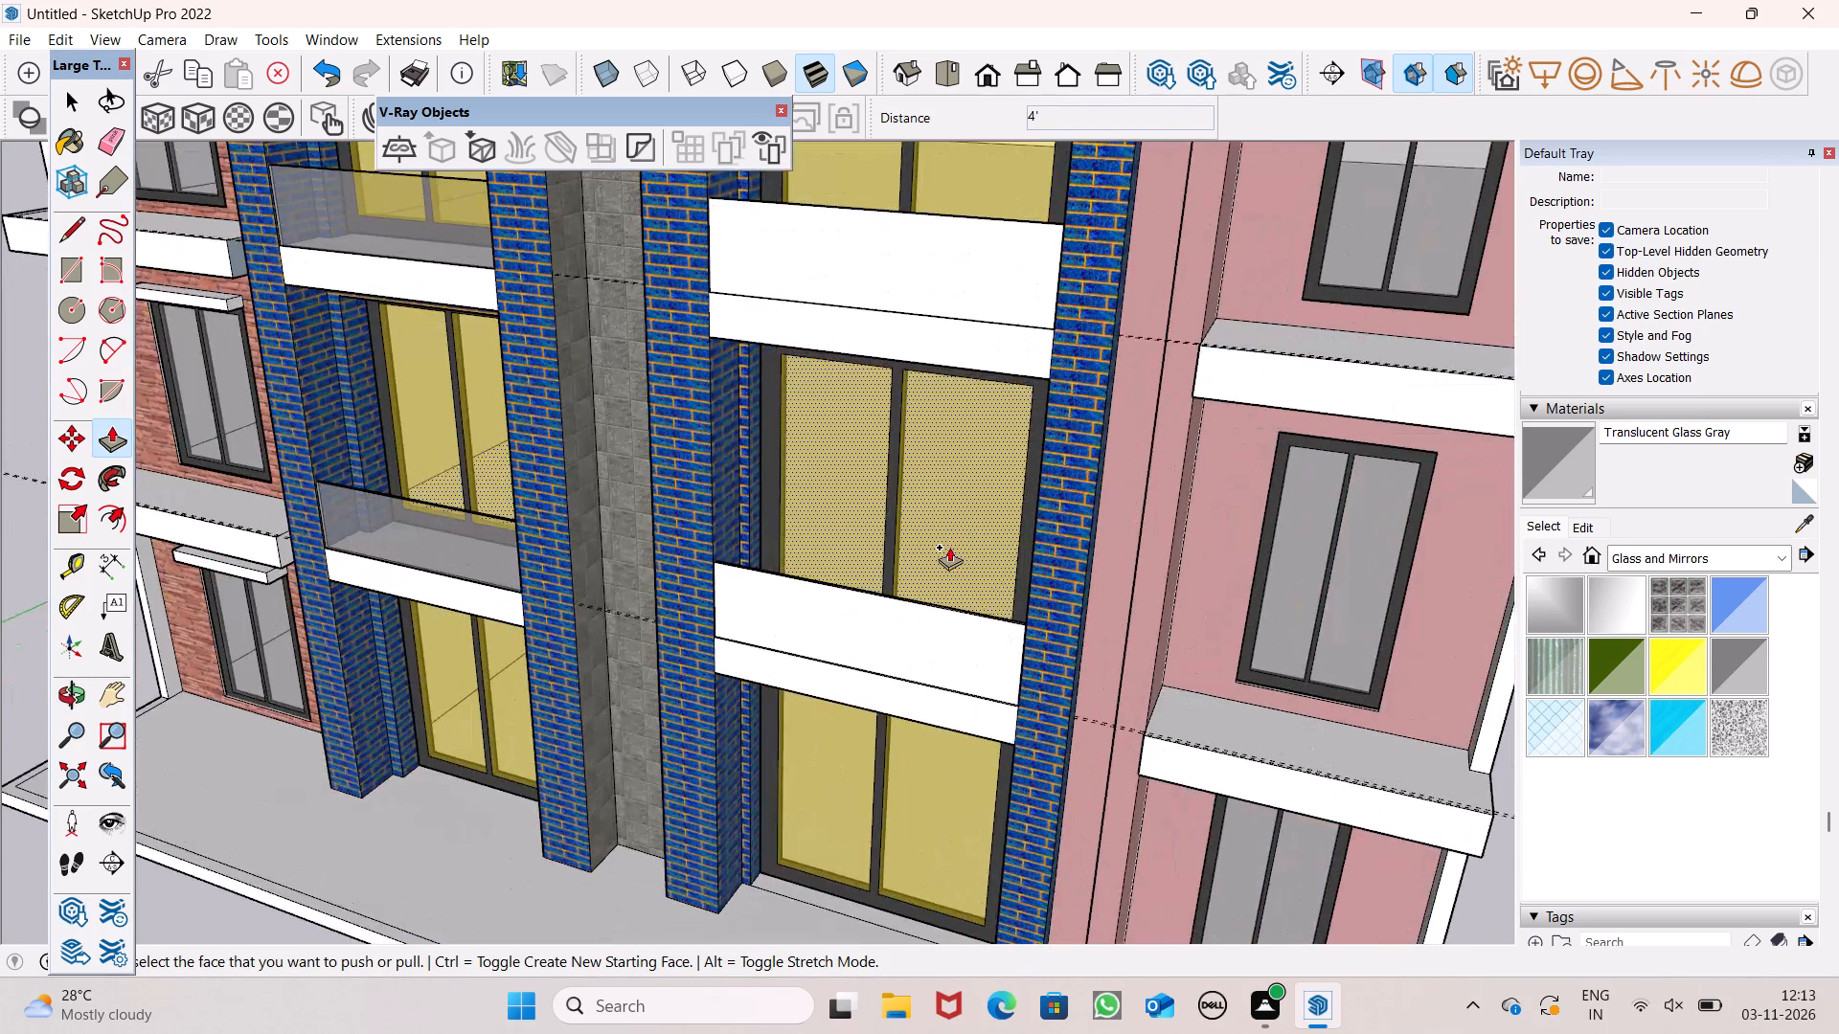
pyautogui.scroll(-4, 950, 548)
pyautogui.scroll(1, 932, 326)
pyautogui.scroll(5, 861, 287)
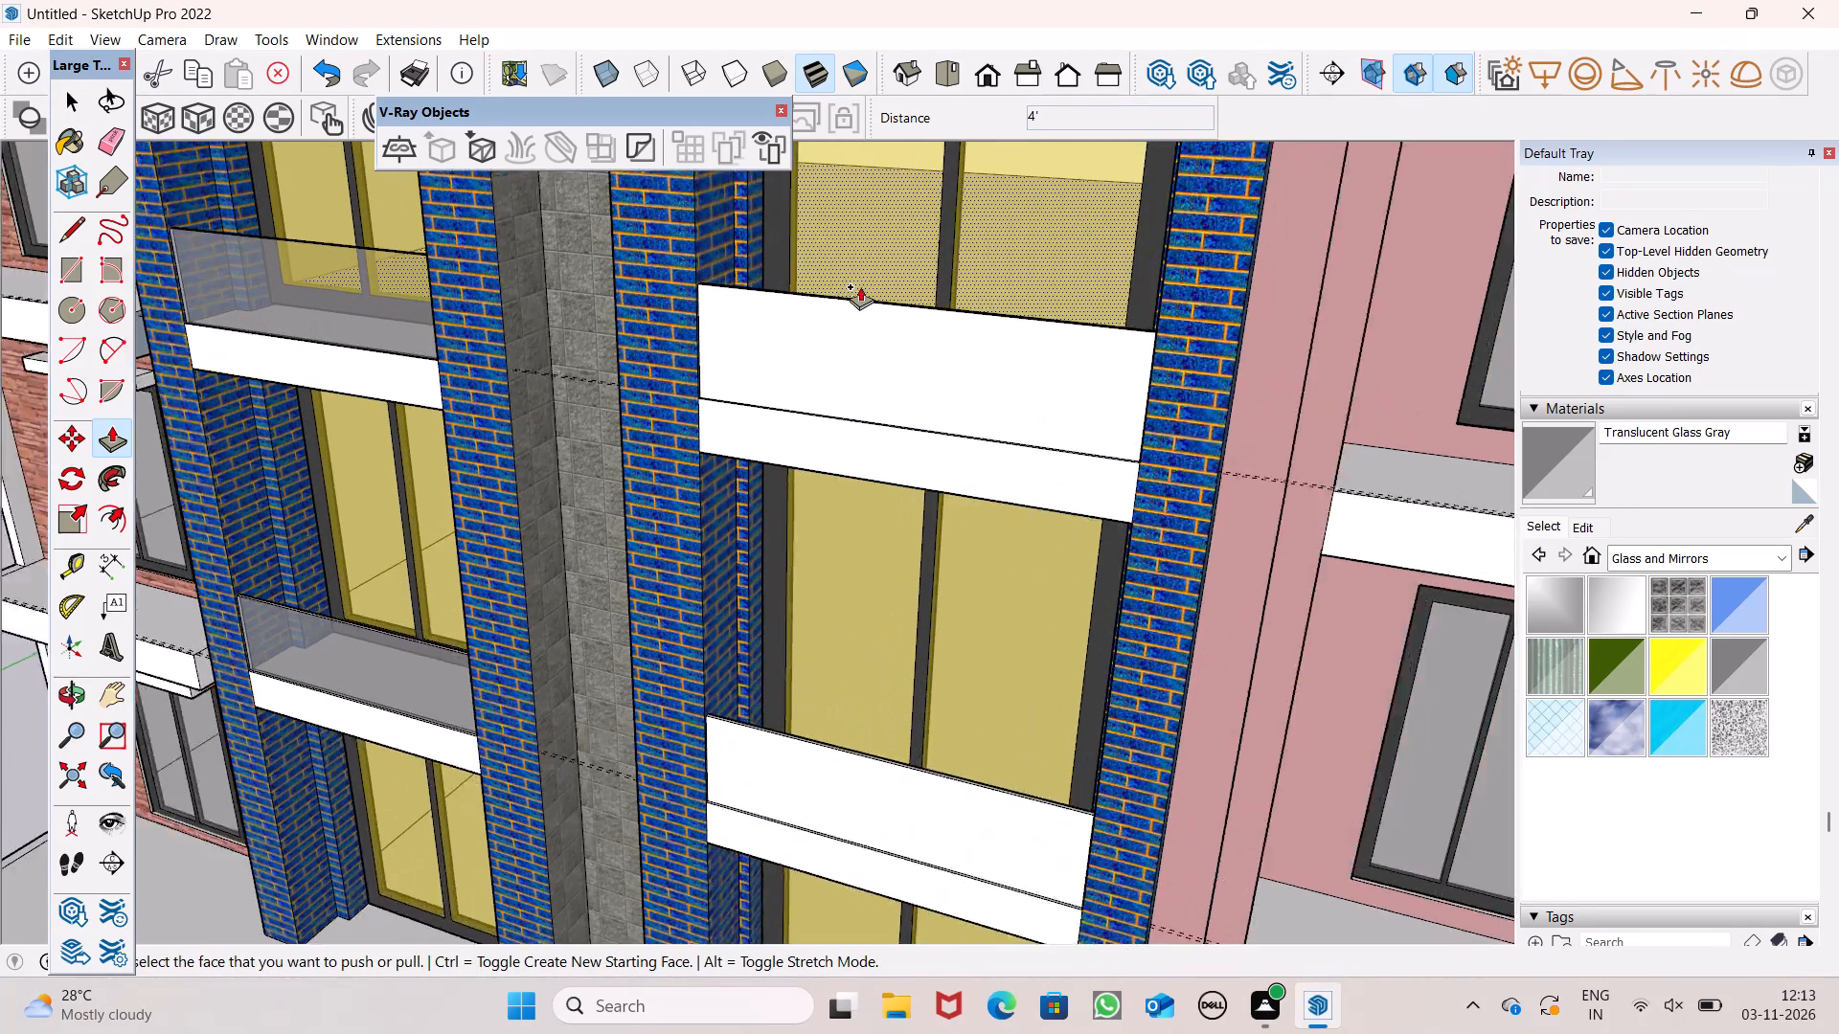
pyautogui.scroll(1, 860, 286)
pyautogui.click(98, 579)
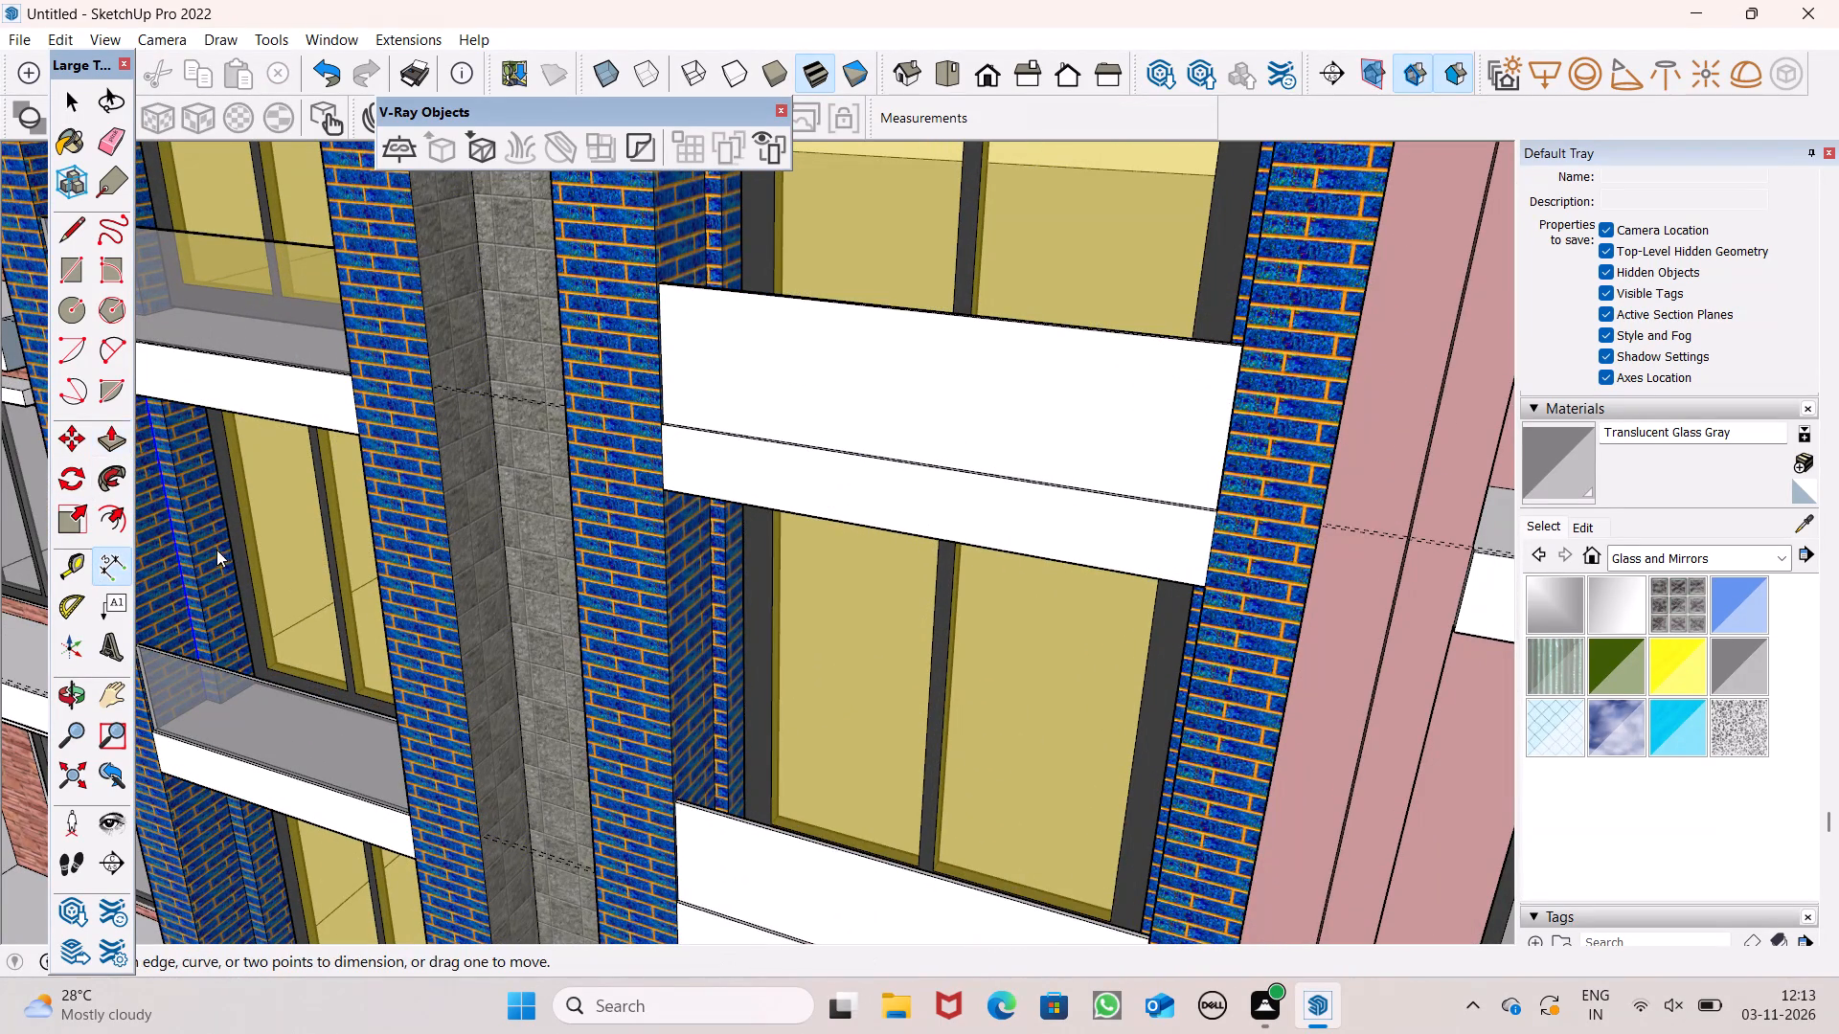
pyautogui.scroll(4, 402, 417)
pyautogui.scroll(-6, 500, 439)
pyautogui.scroll(5, 612, 354)
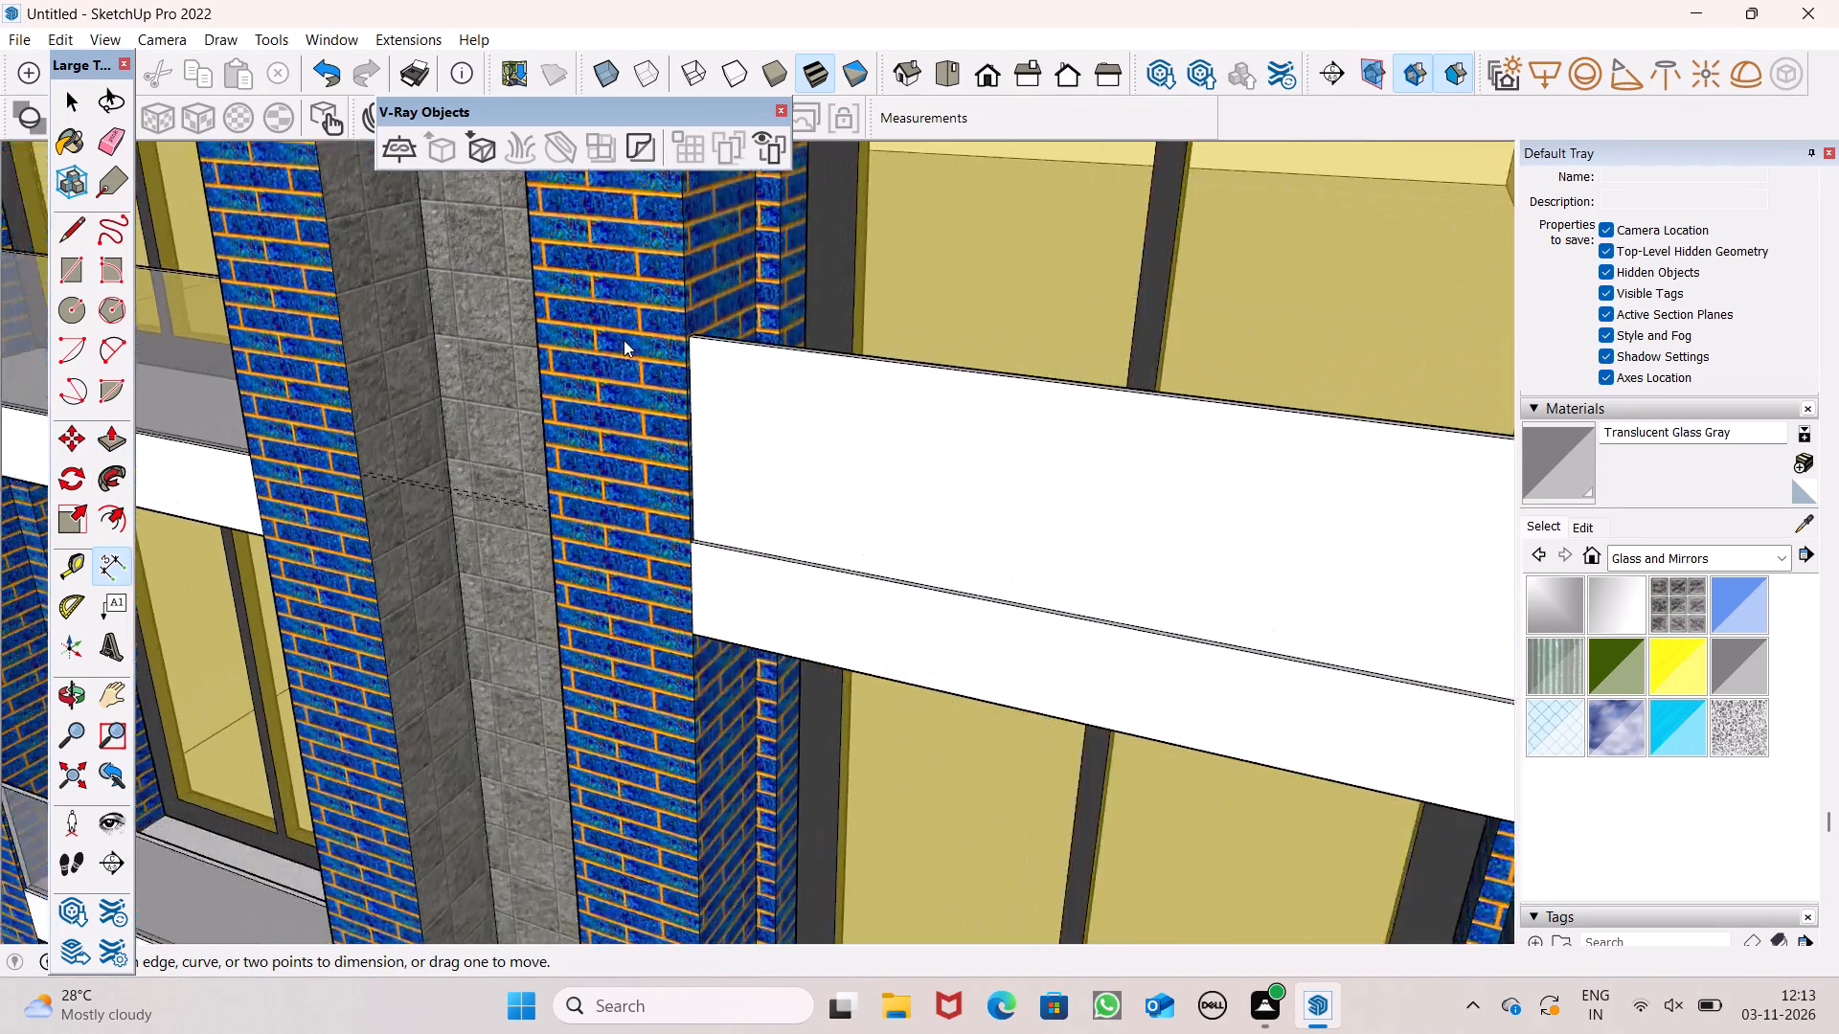
pyautogui.scroll(3, 624, 340)
pyautogui.click(710, 332)
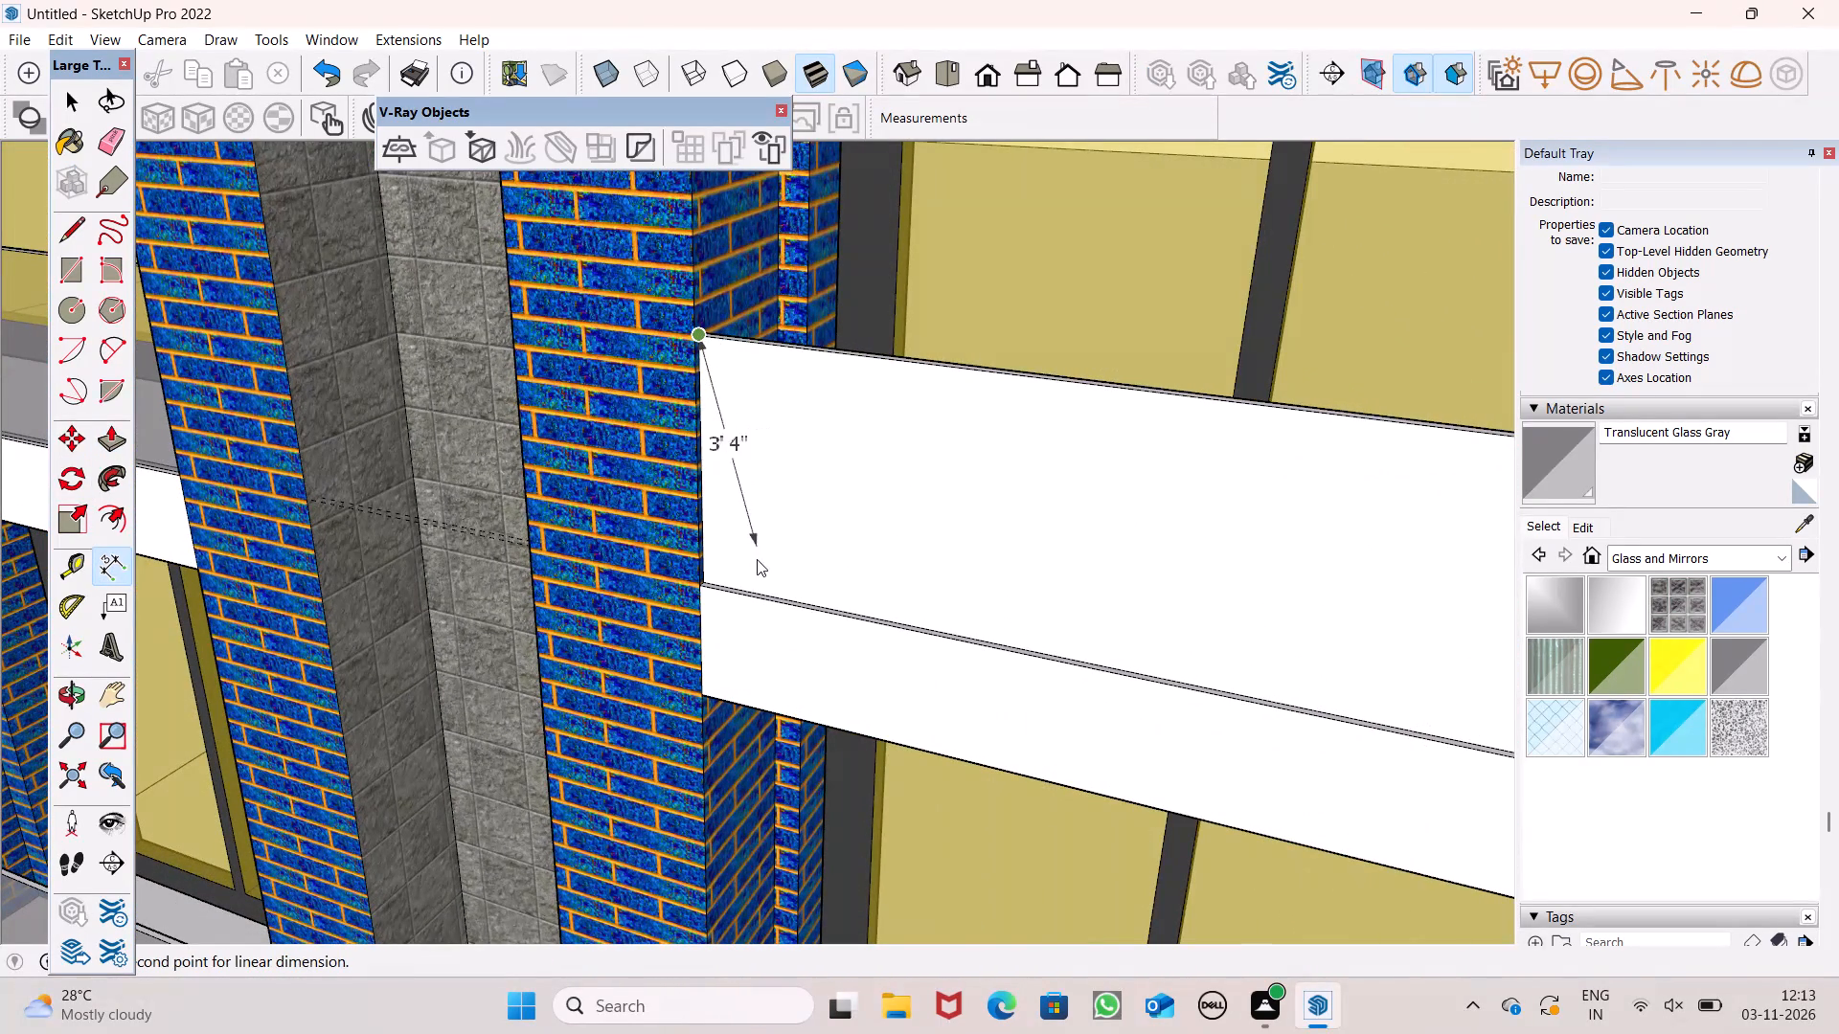
pyautogui.click(708, 586)
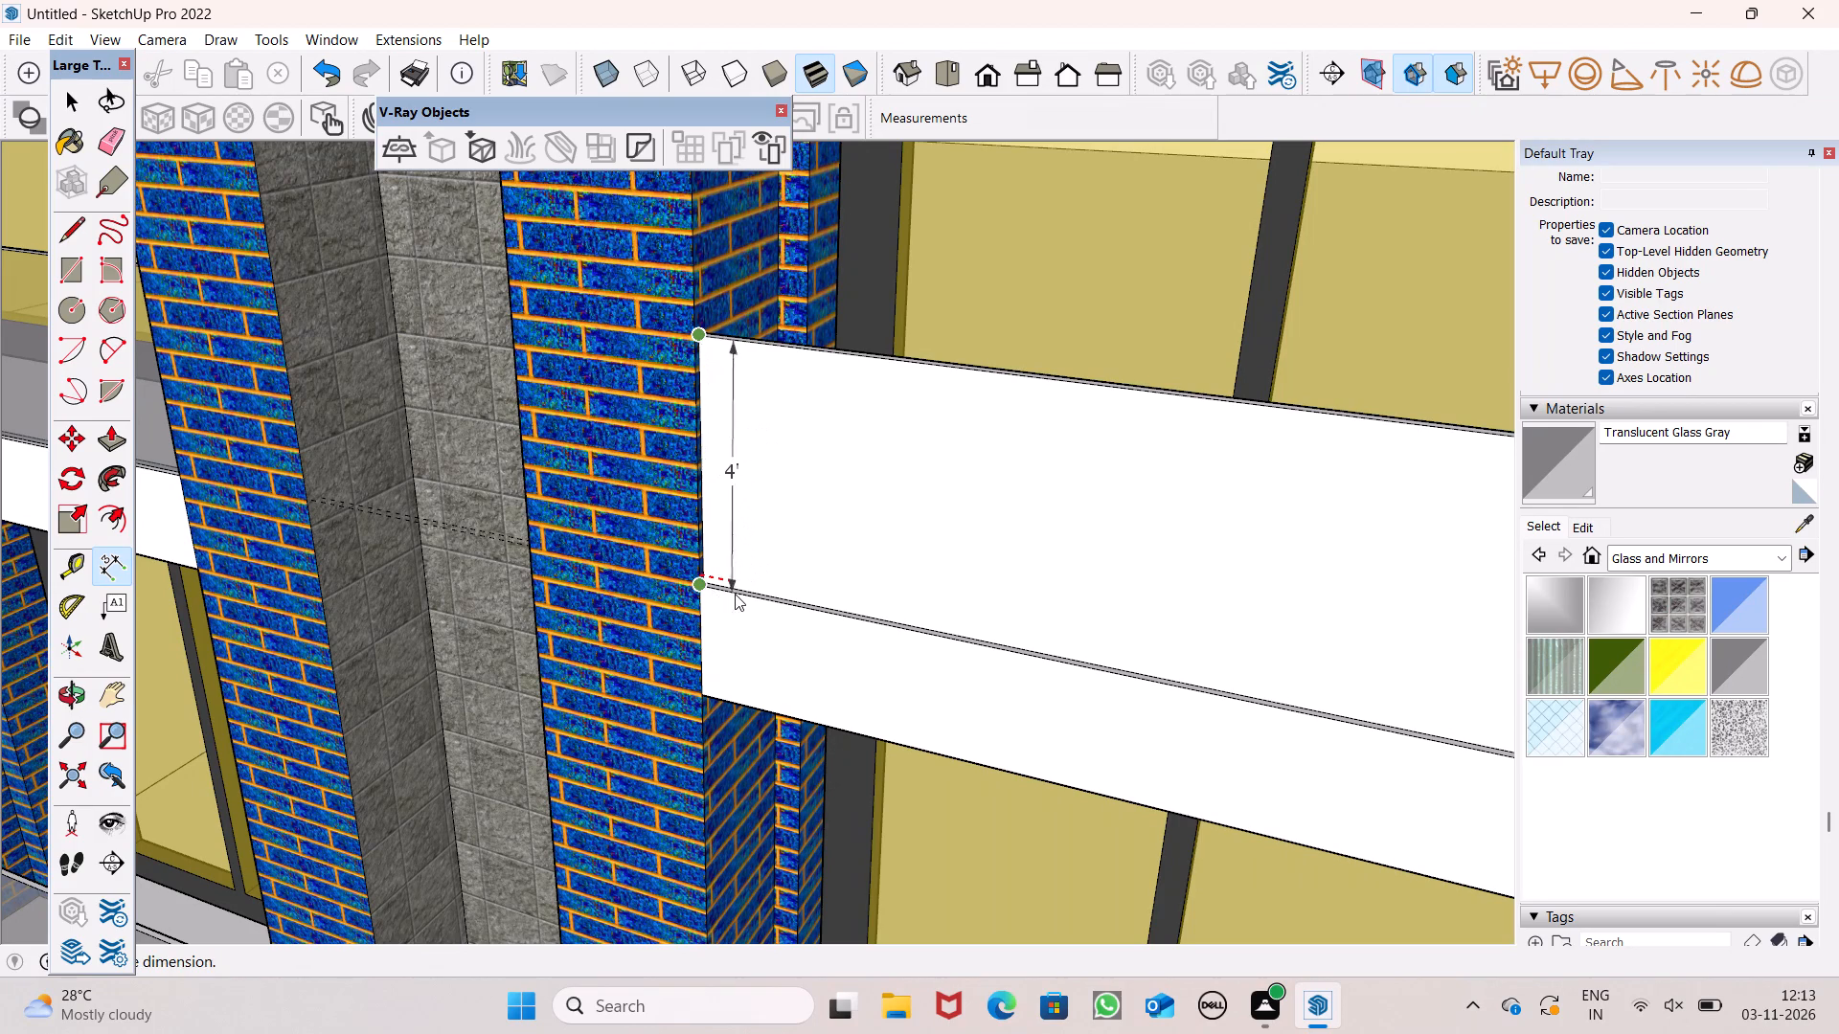
pyautogui.press('space')
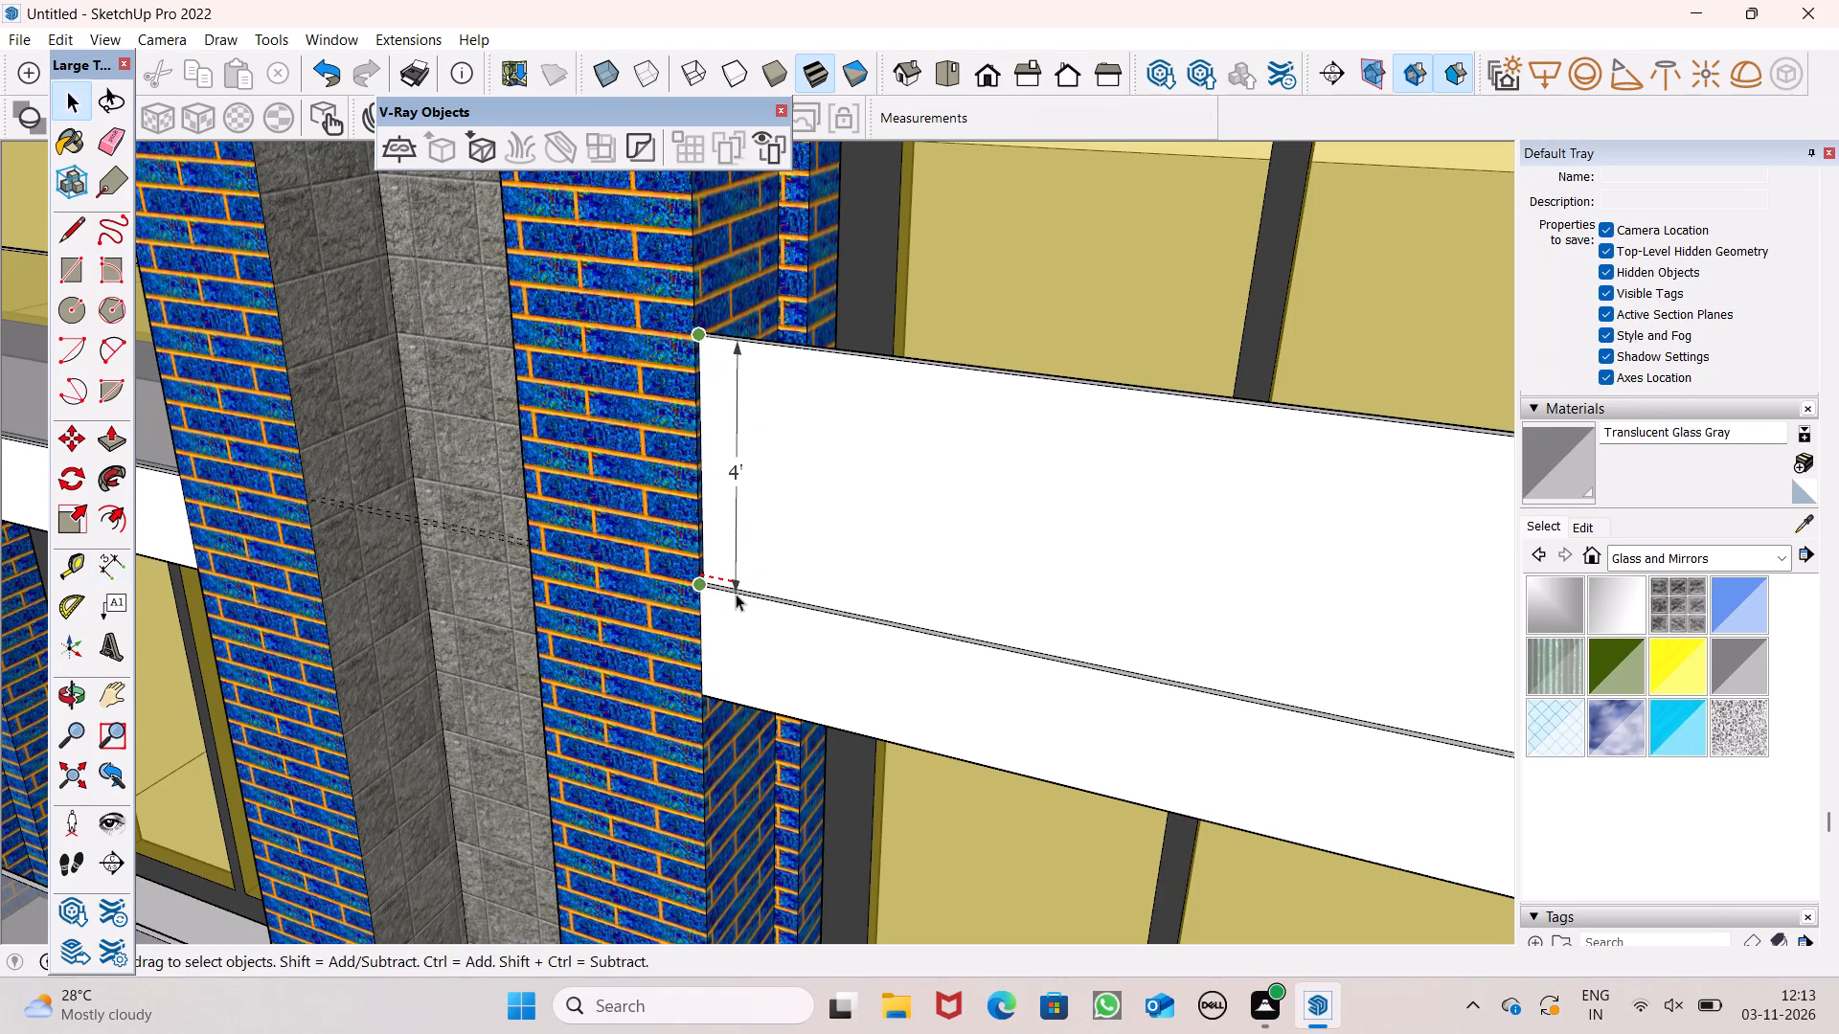
# Push/Pull the thin front-edge strip on the right blue bay's second-highest window slab up 4' to form a parapet.
pyautogui.scroll(-5, 730, 612)
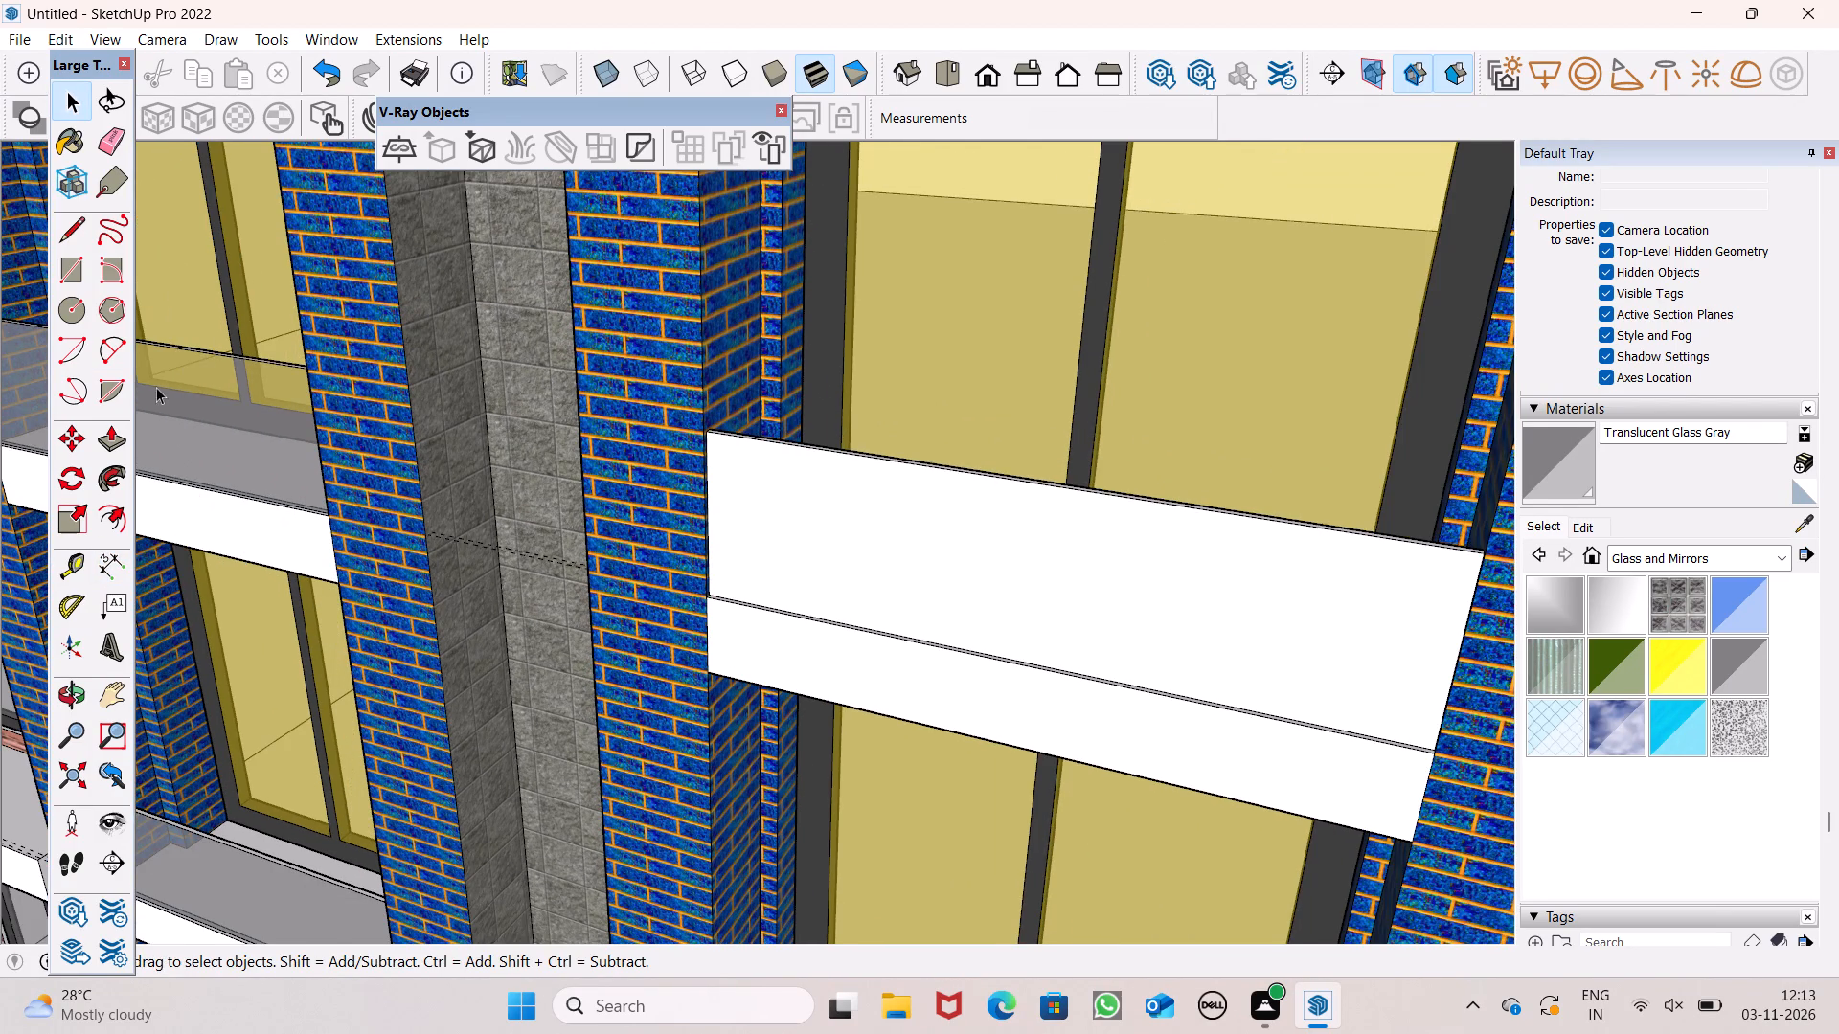
pyautogui.click(104, 446)
pyautogui.scroll(-14, 785, 620)
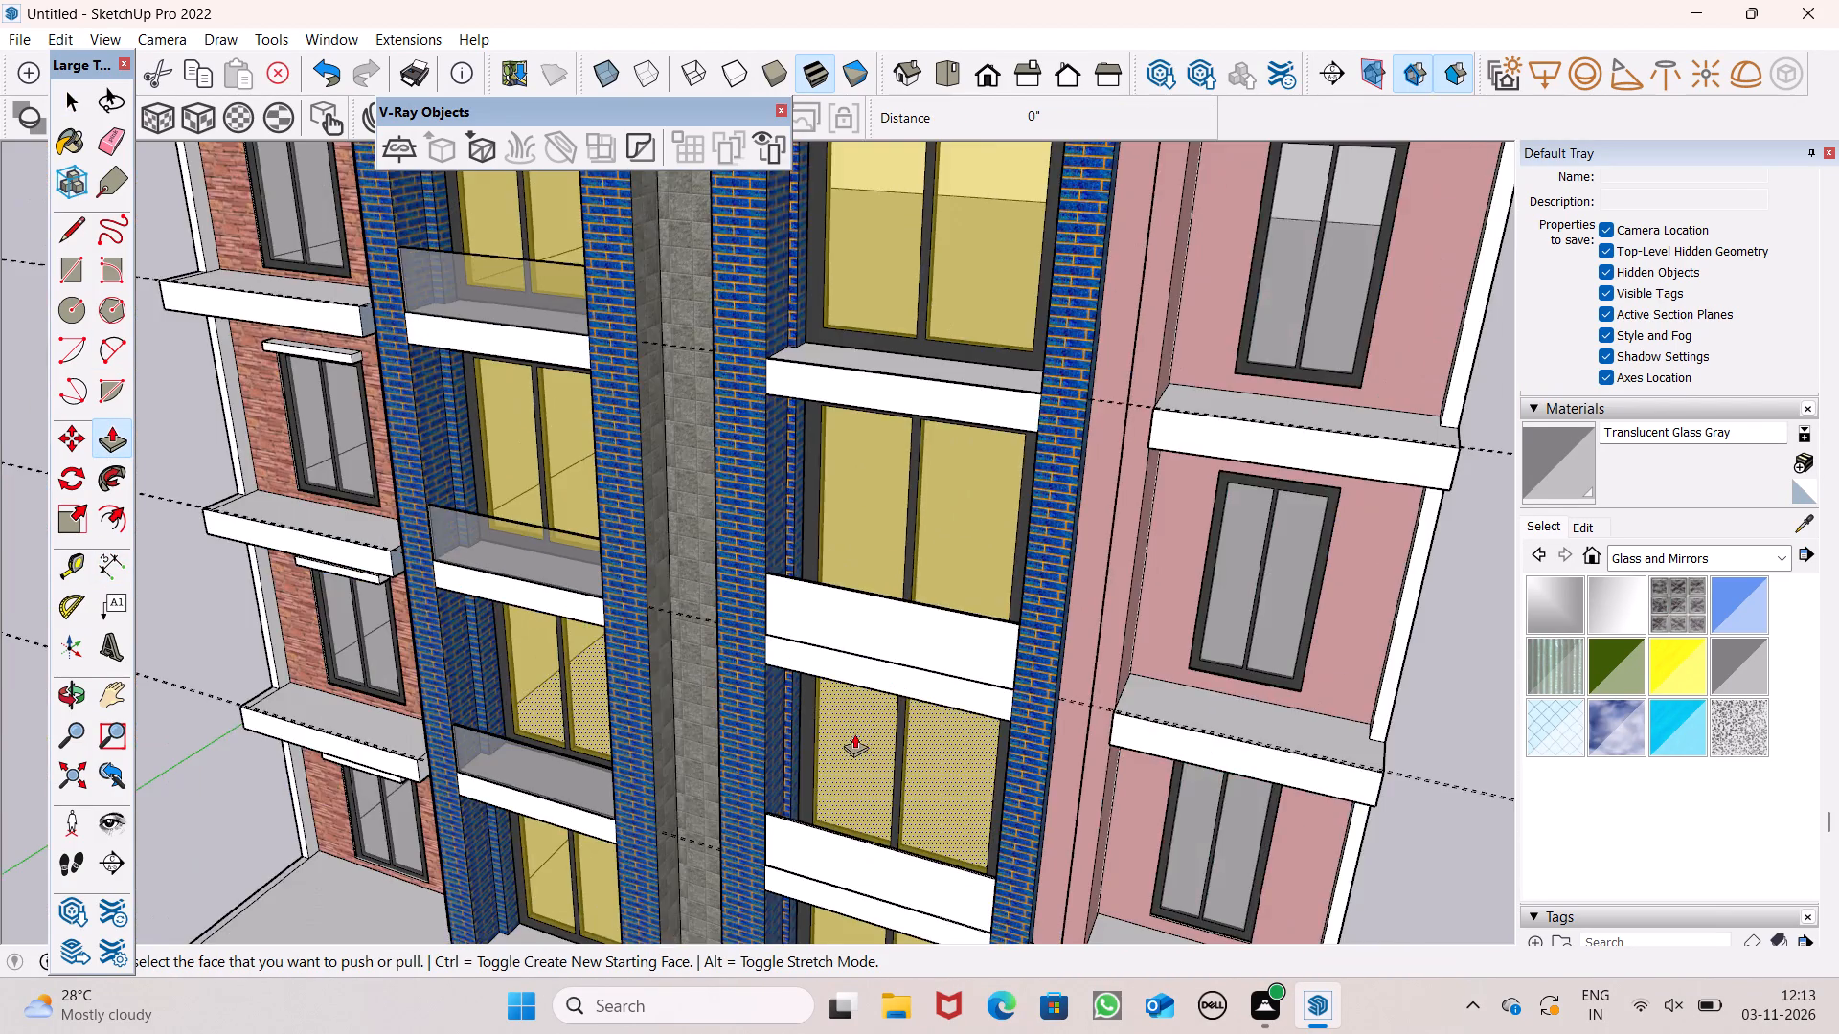
pyautogui.scroll(-6, 851, 647)
pyautogui.scroll(8, 863, 502)
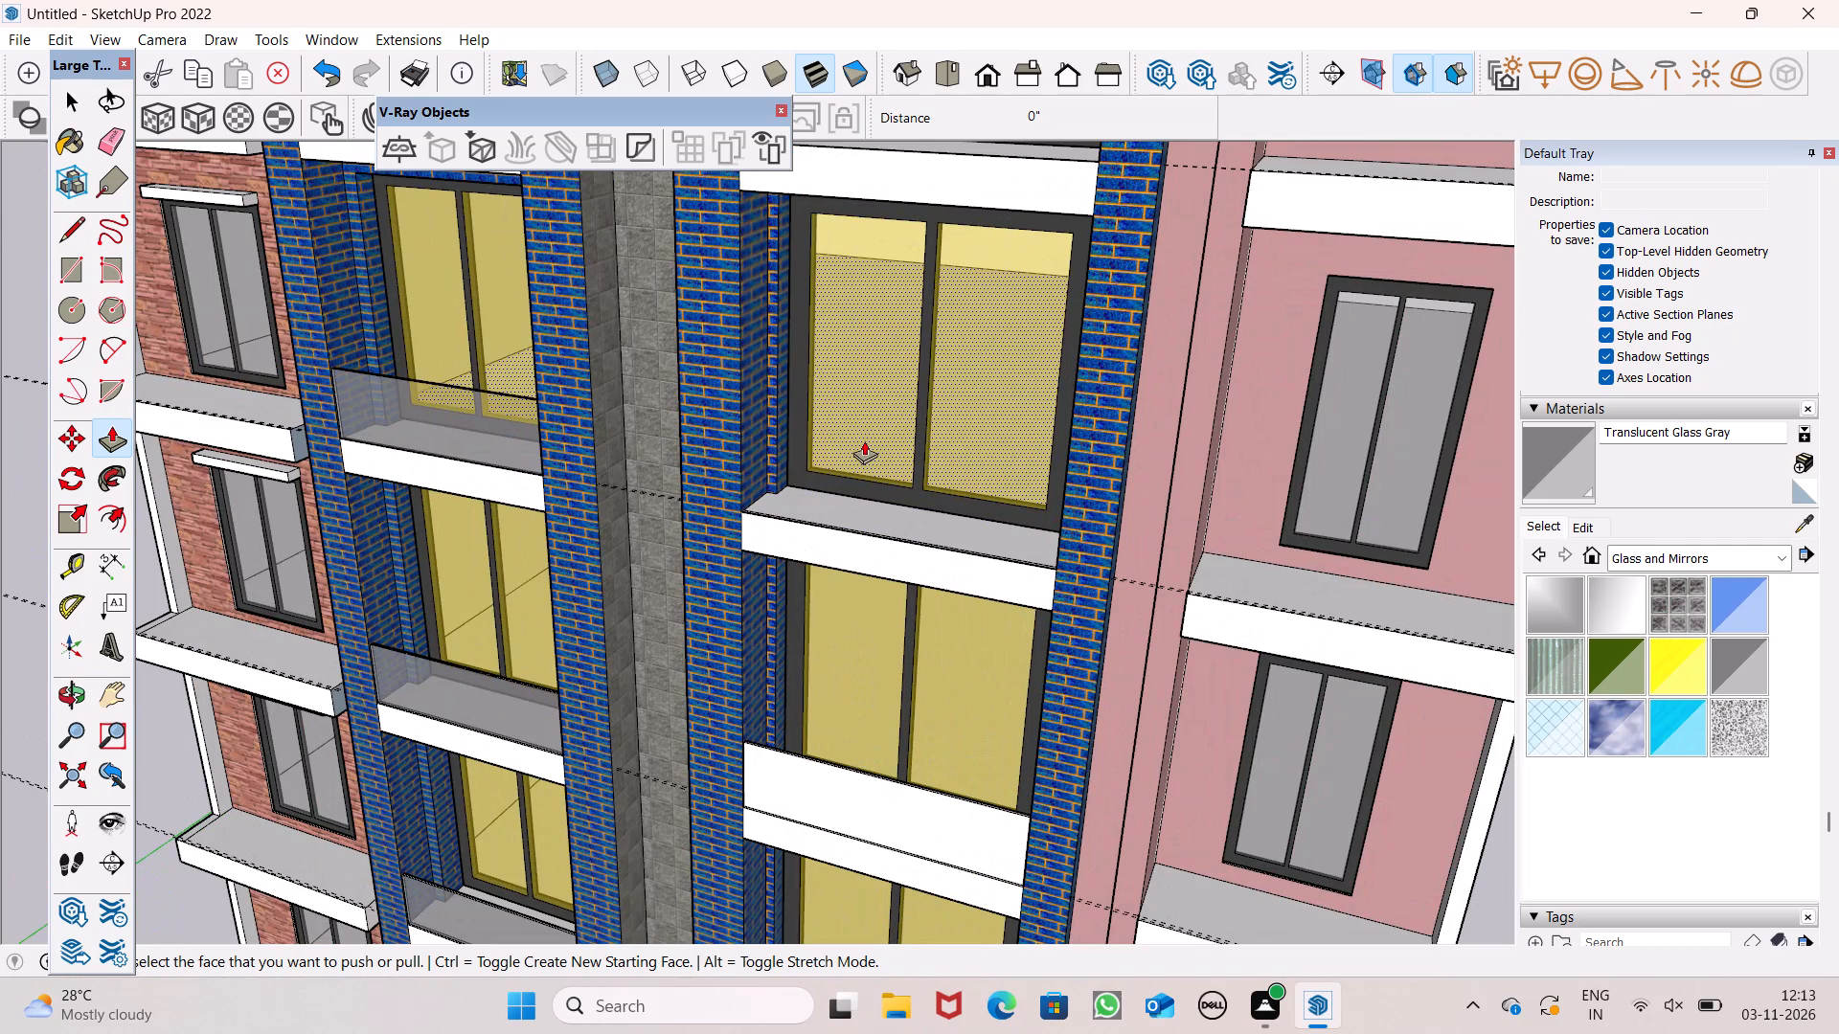
pyautogui.scroll(-3, 816, 543)
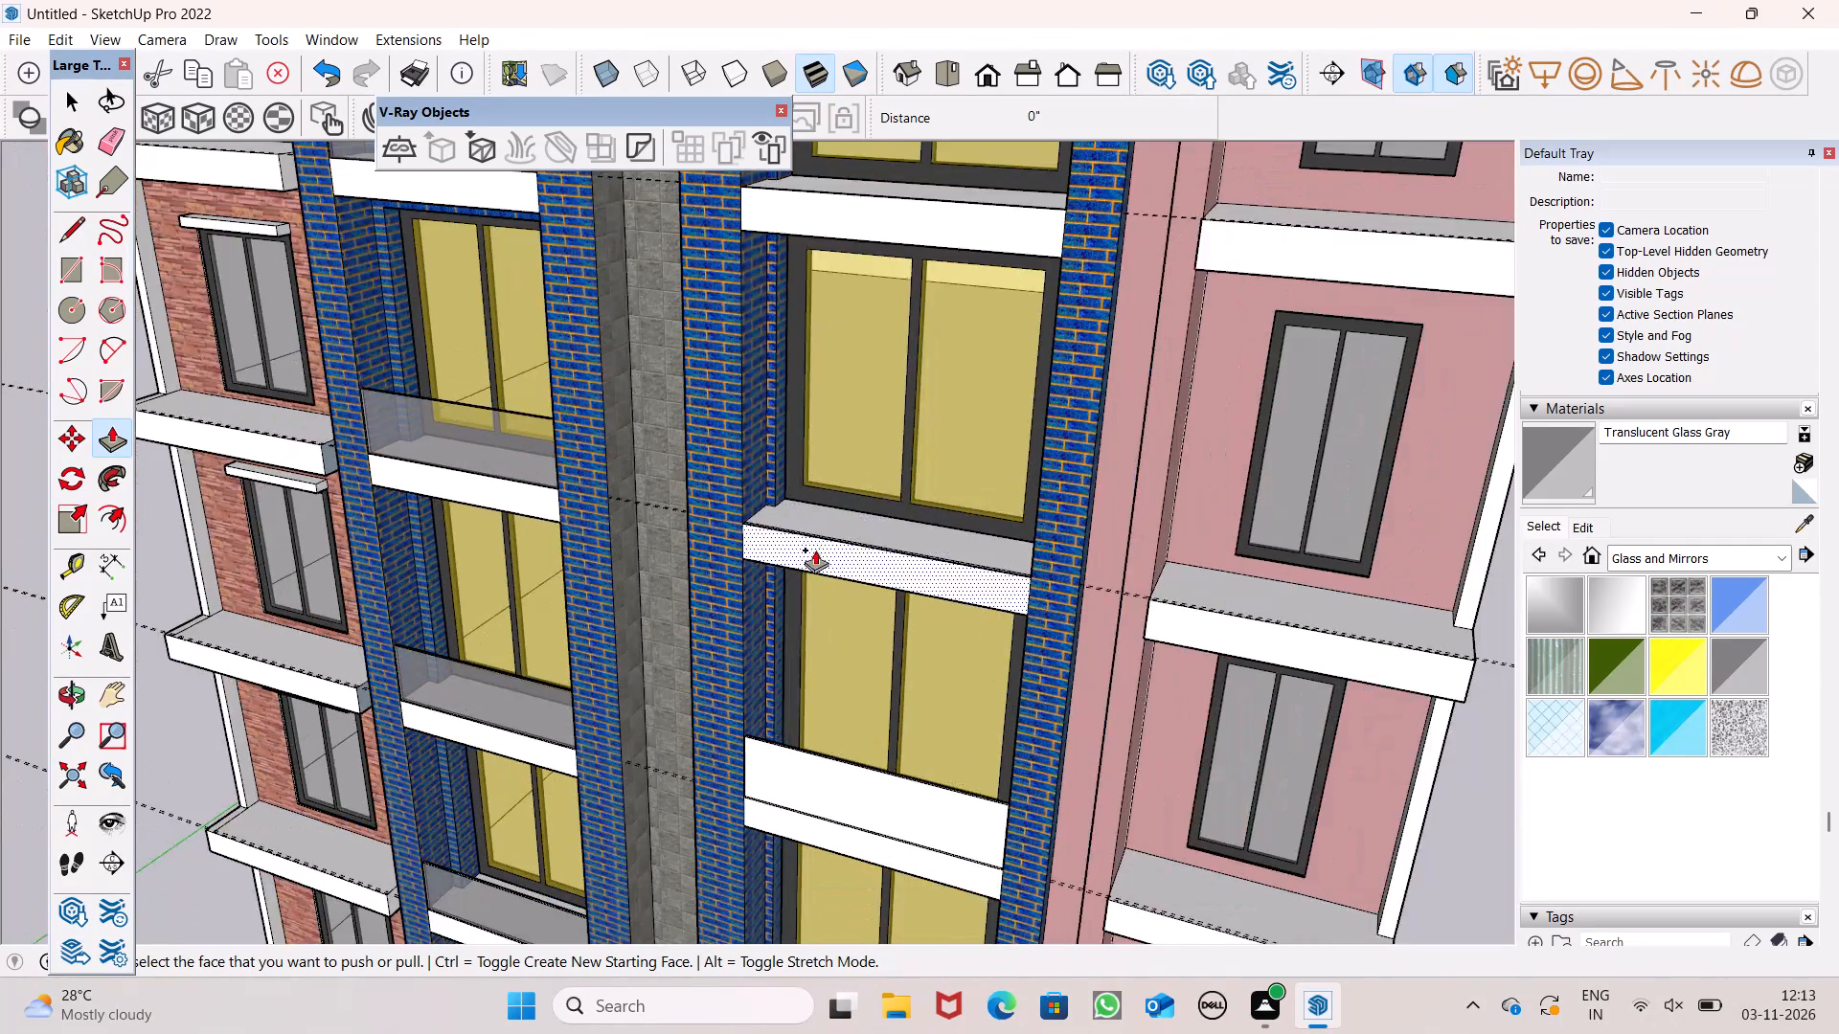
pyautogui.moveTo(815, 550); pyautogui.dragTo(797, 763, button='middle')
pyautogui.scroll(7, 802, 694)
pyautogui.scroll(7, 753, 603)
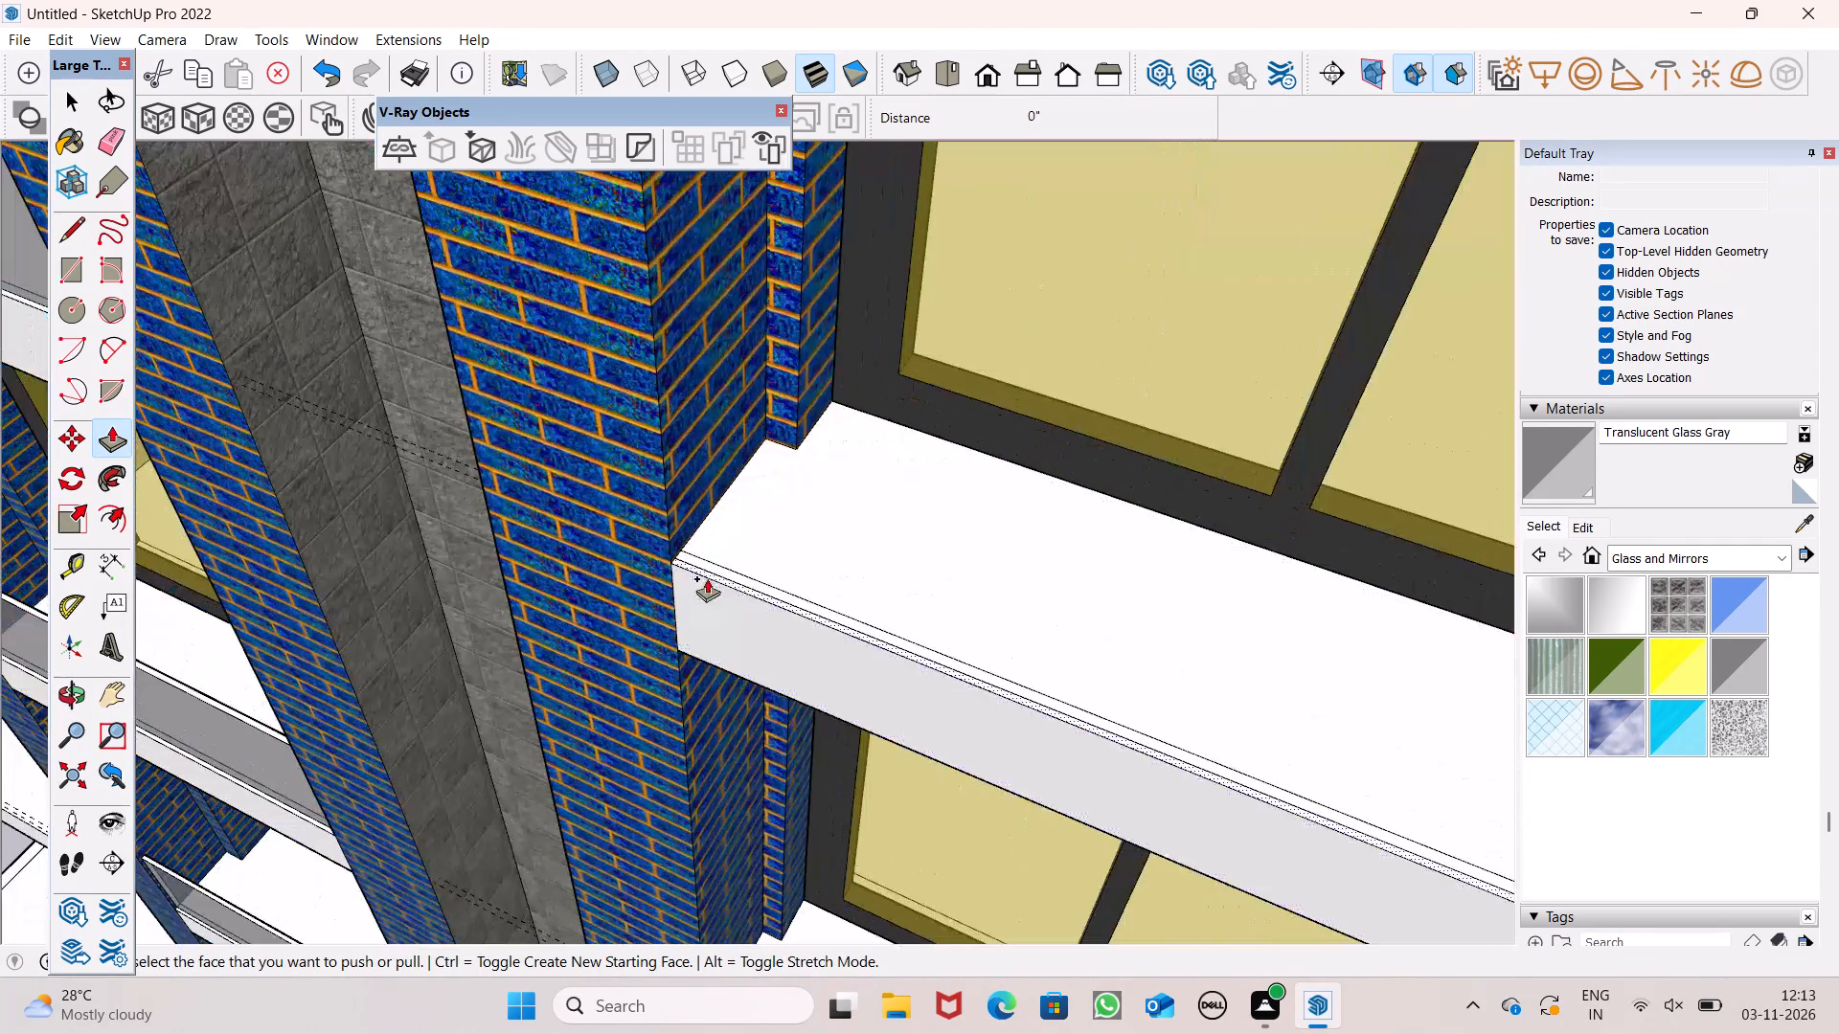
pyautogui.moveTo(721, 571); pyautogui.dragTo(715, 475)
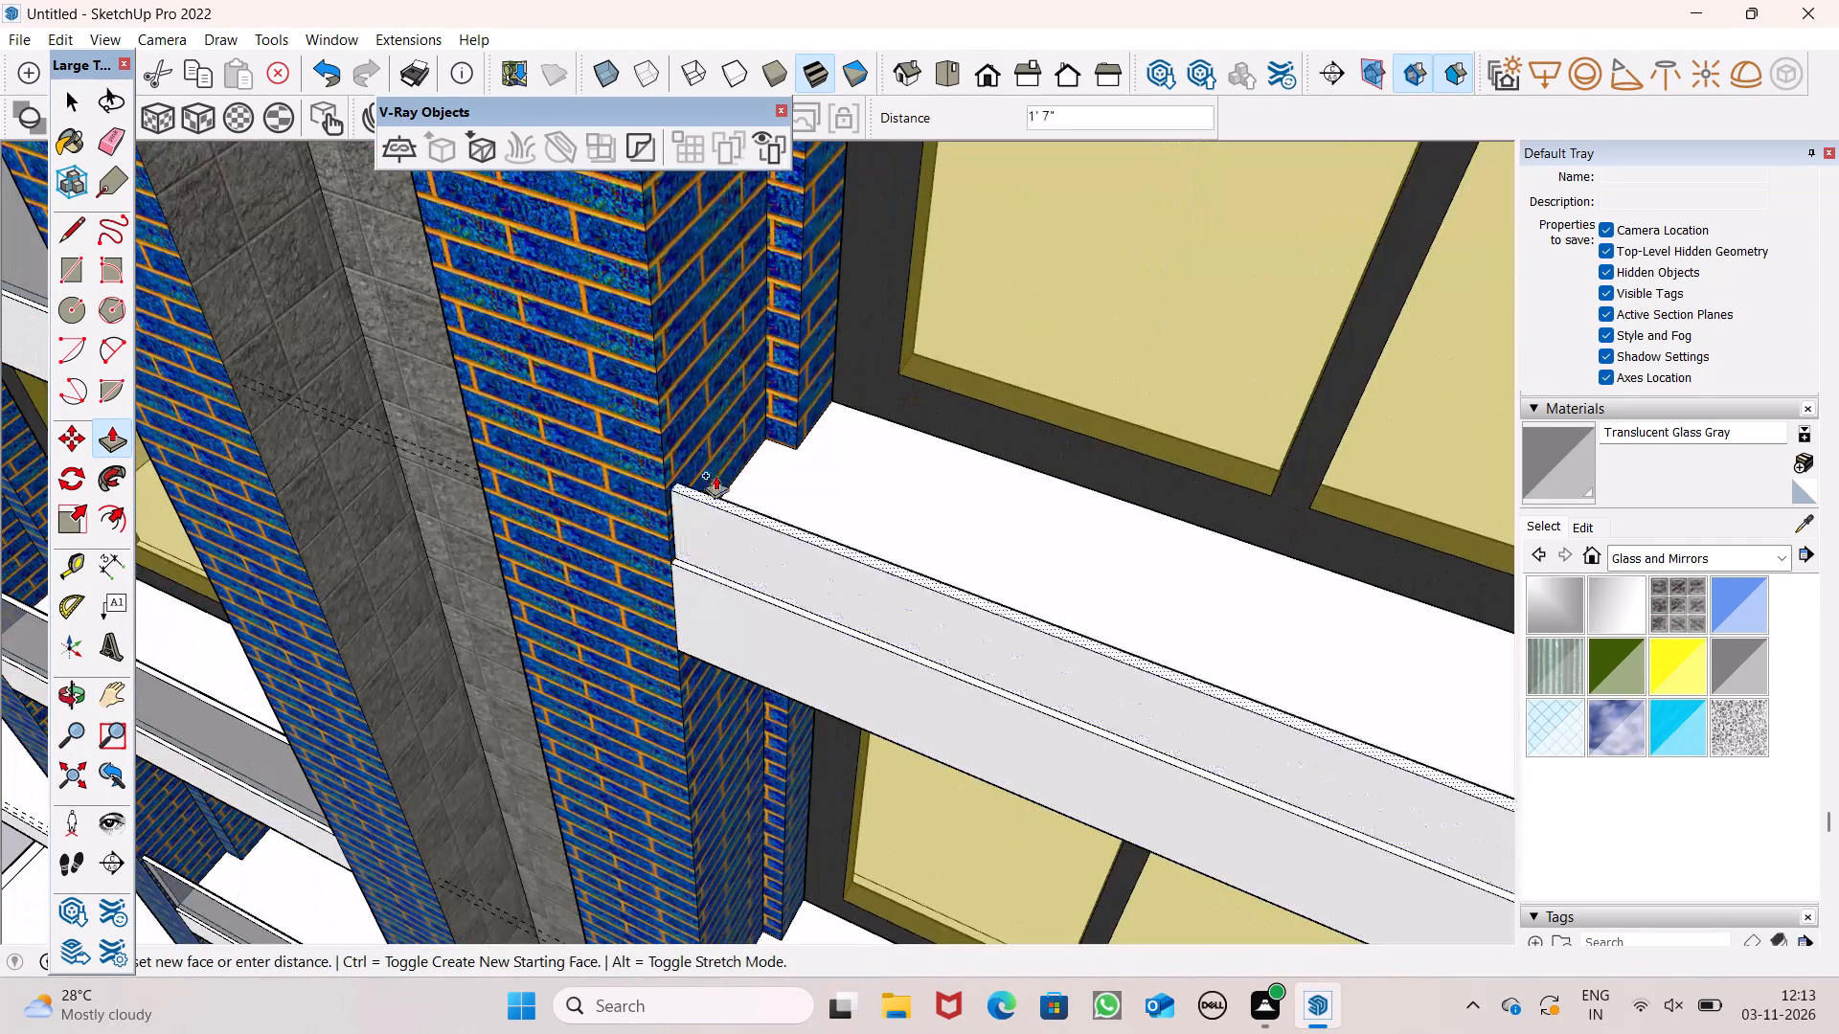
pyautogui.moveTo(715, 475); pyautogui.dragTo(728, 362)
pyautogui.write("4'")
pyautogui.press('Return')
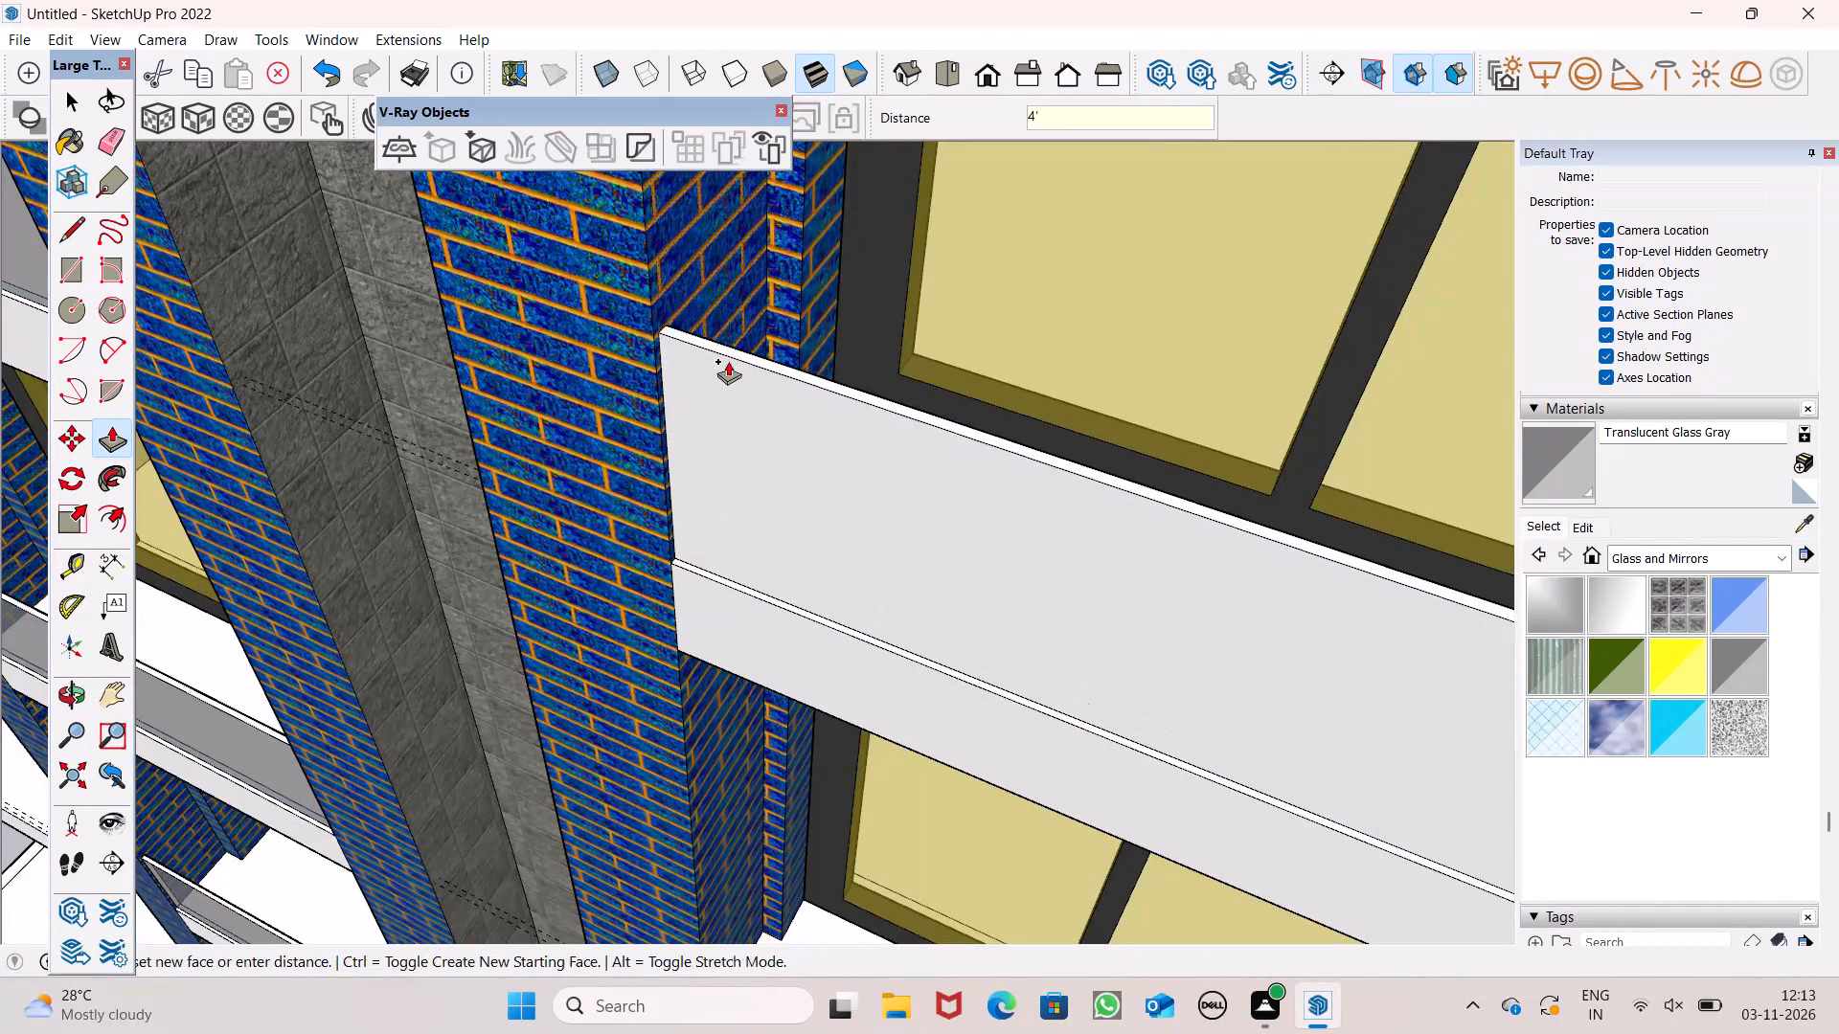
# Push/Pull the thin front-edge strip on the right blue bay's highest window slab up 4' to form a parapet.
pyautogui.scroll(-6, 745, 502)
pyautogui.scroll(-6, 1031, 453)
pyautogui.scroll(-4, 897, 706)
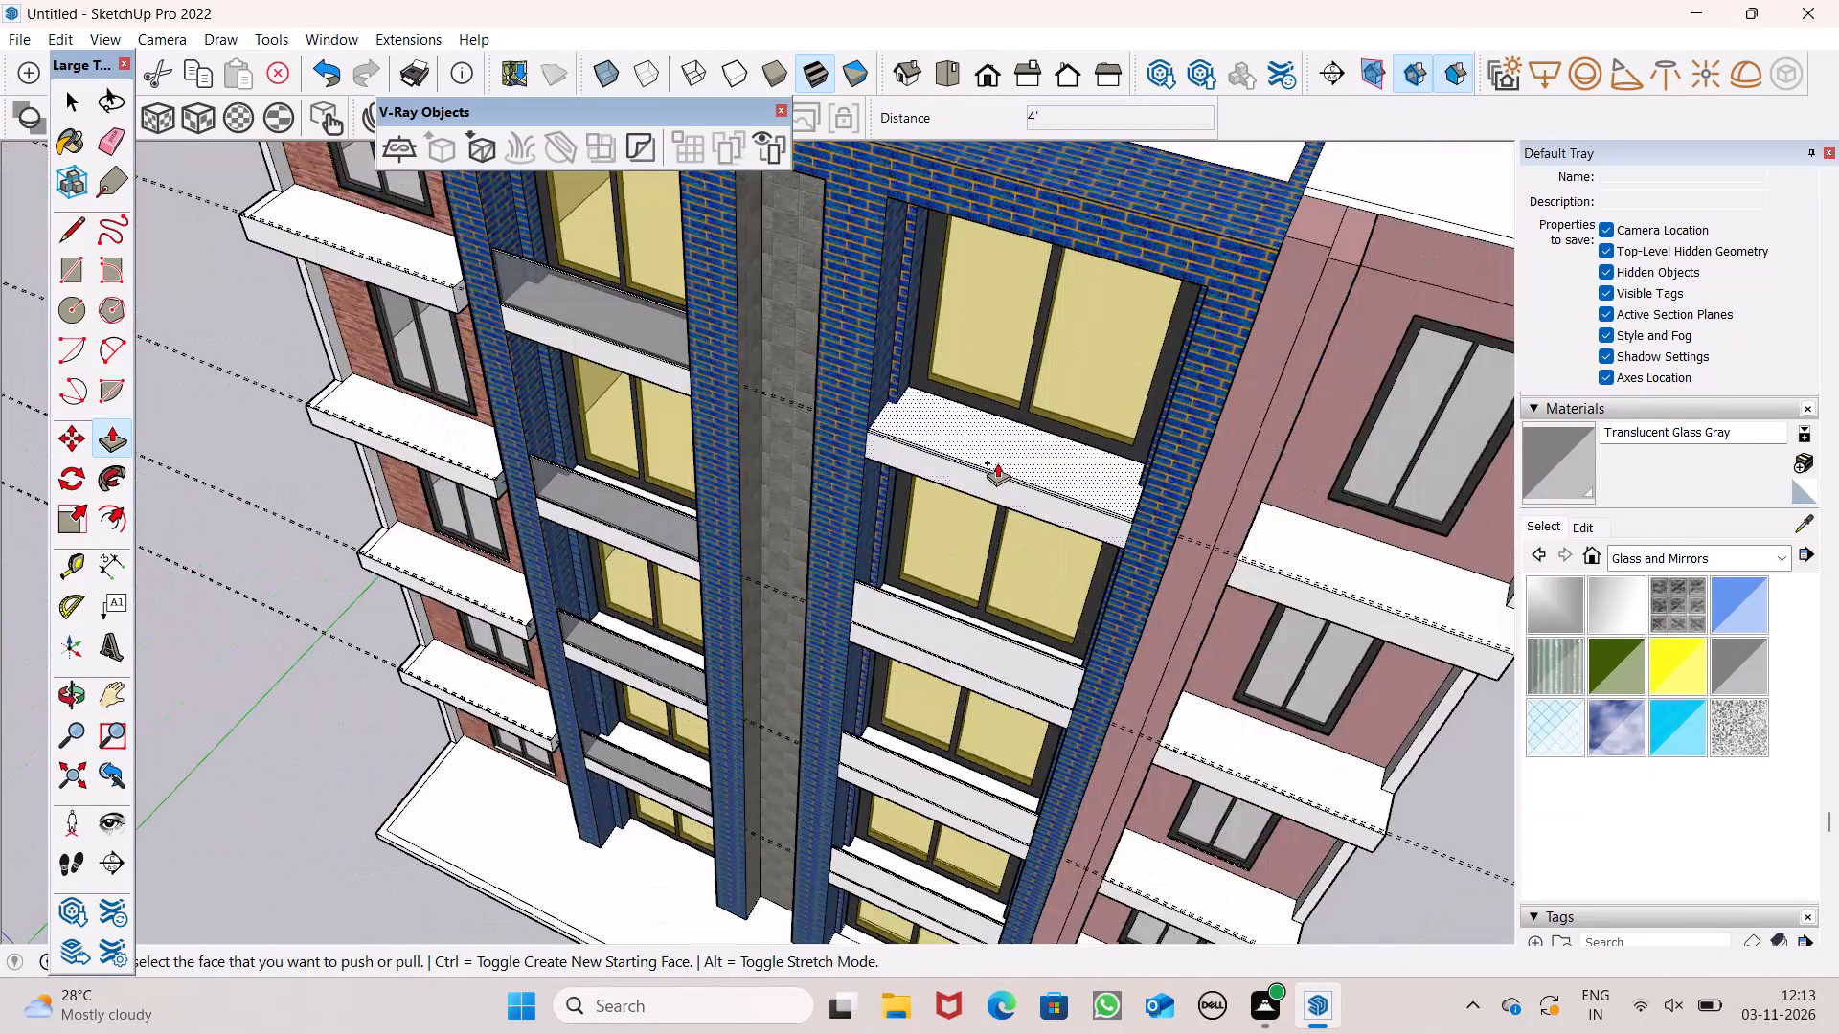
pyautogui.scroll(7, 997, 457)
pyautogui.scroll(9, 759, 488)
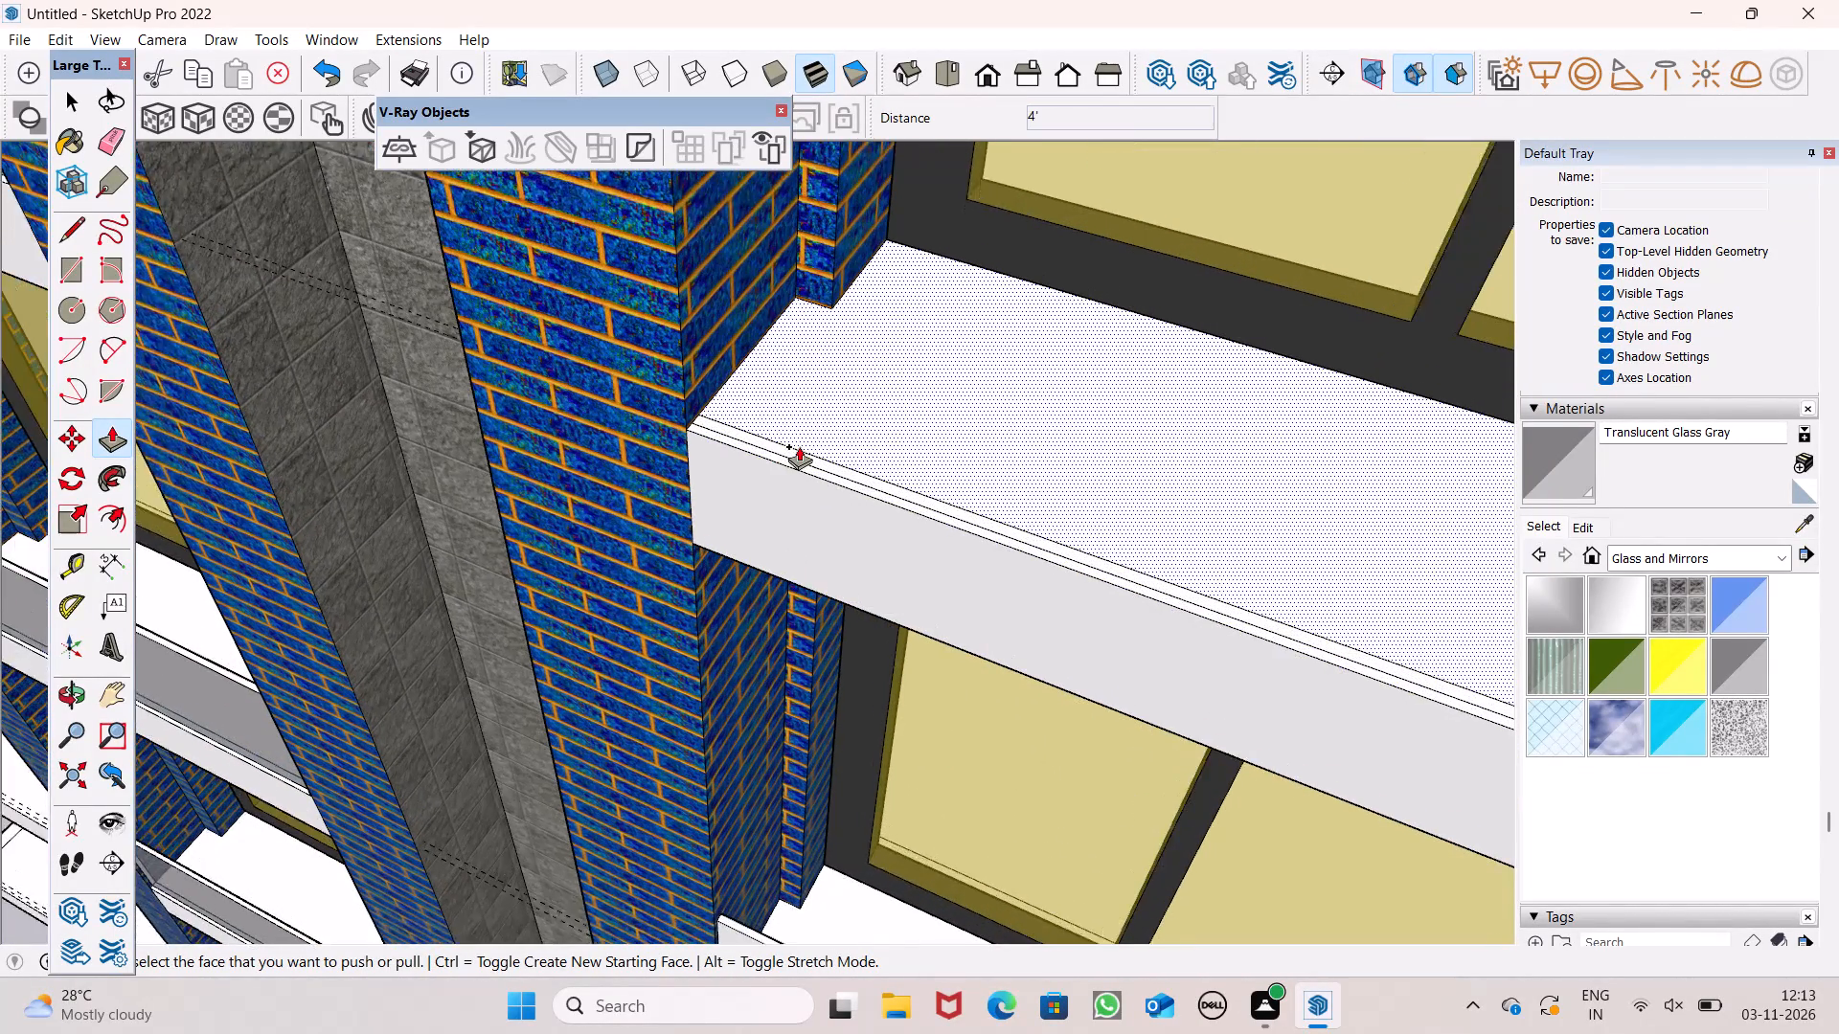
pyautogui.scroll(1, 799, 446)
pyautogui.moveTo(799, 459); pyautogui.dragTo(827, 201)
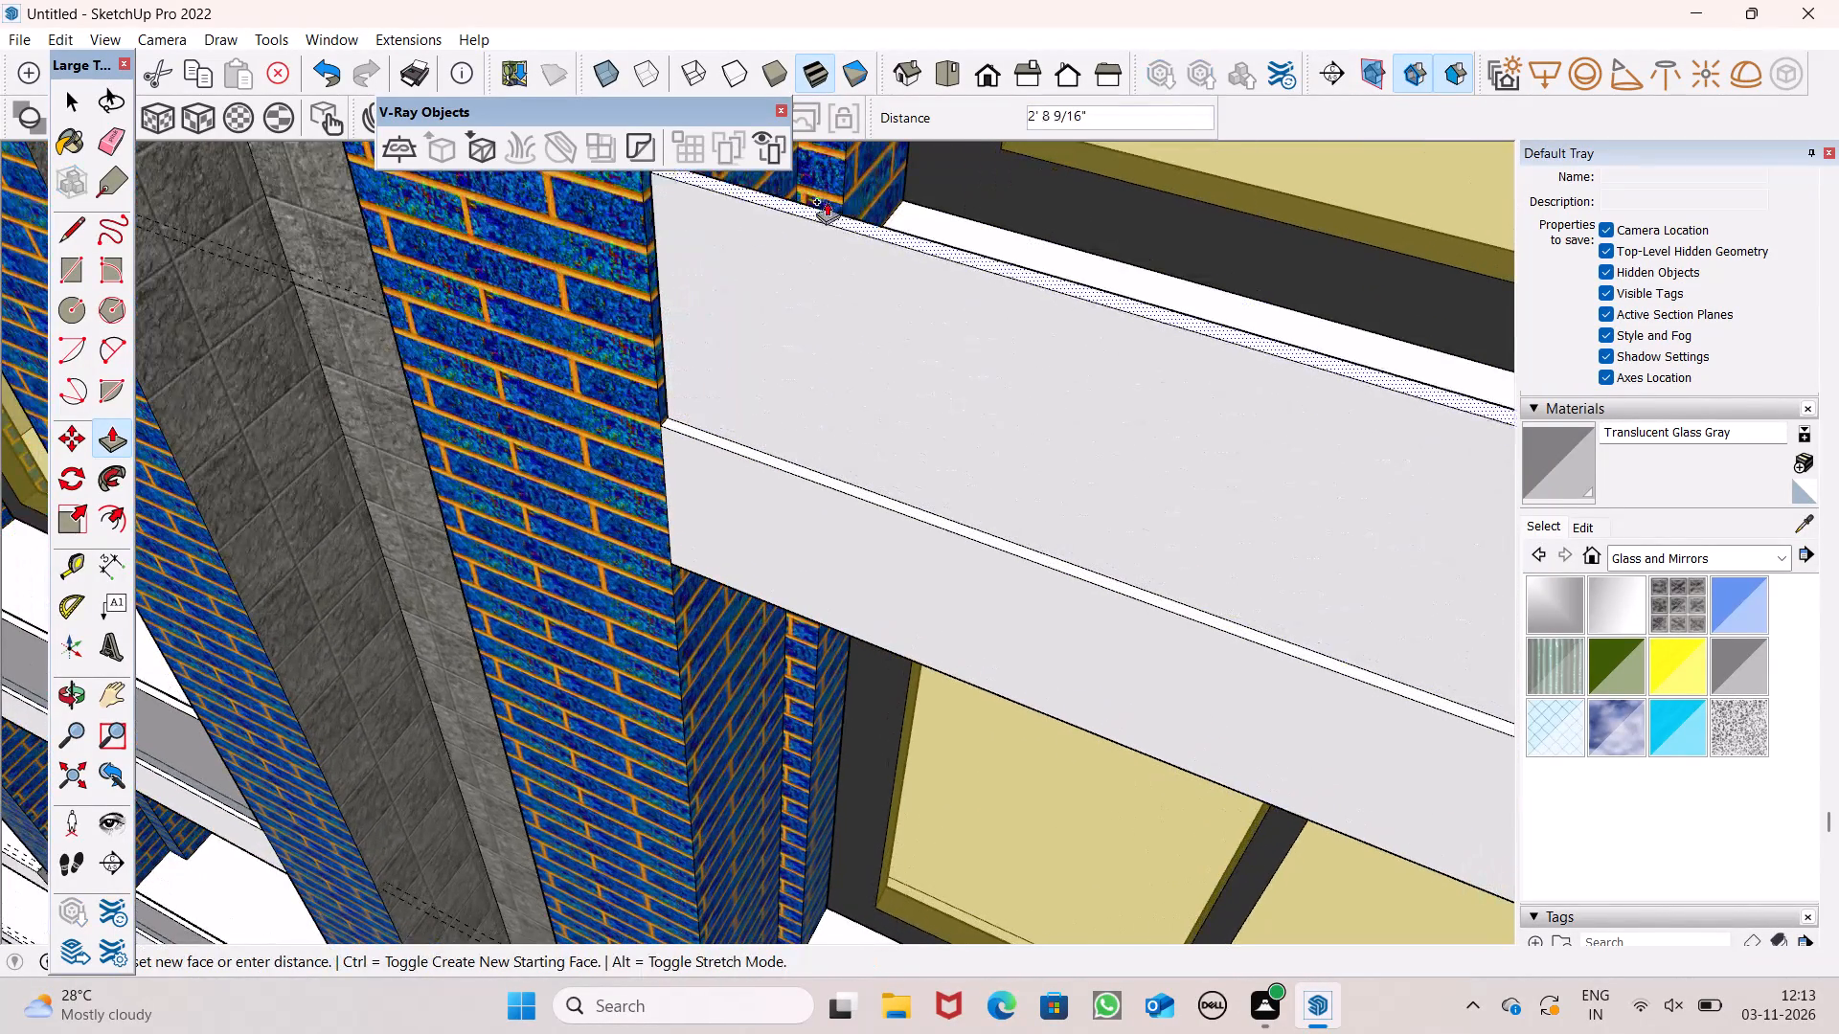
pyautogui.moveTo(827, 201); pyautogui.dragTo(827, 200)
pyautogui.write("4'")
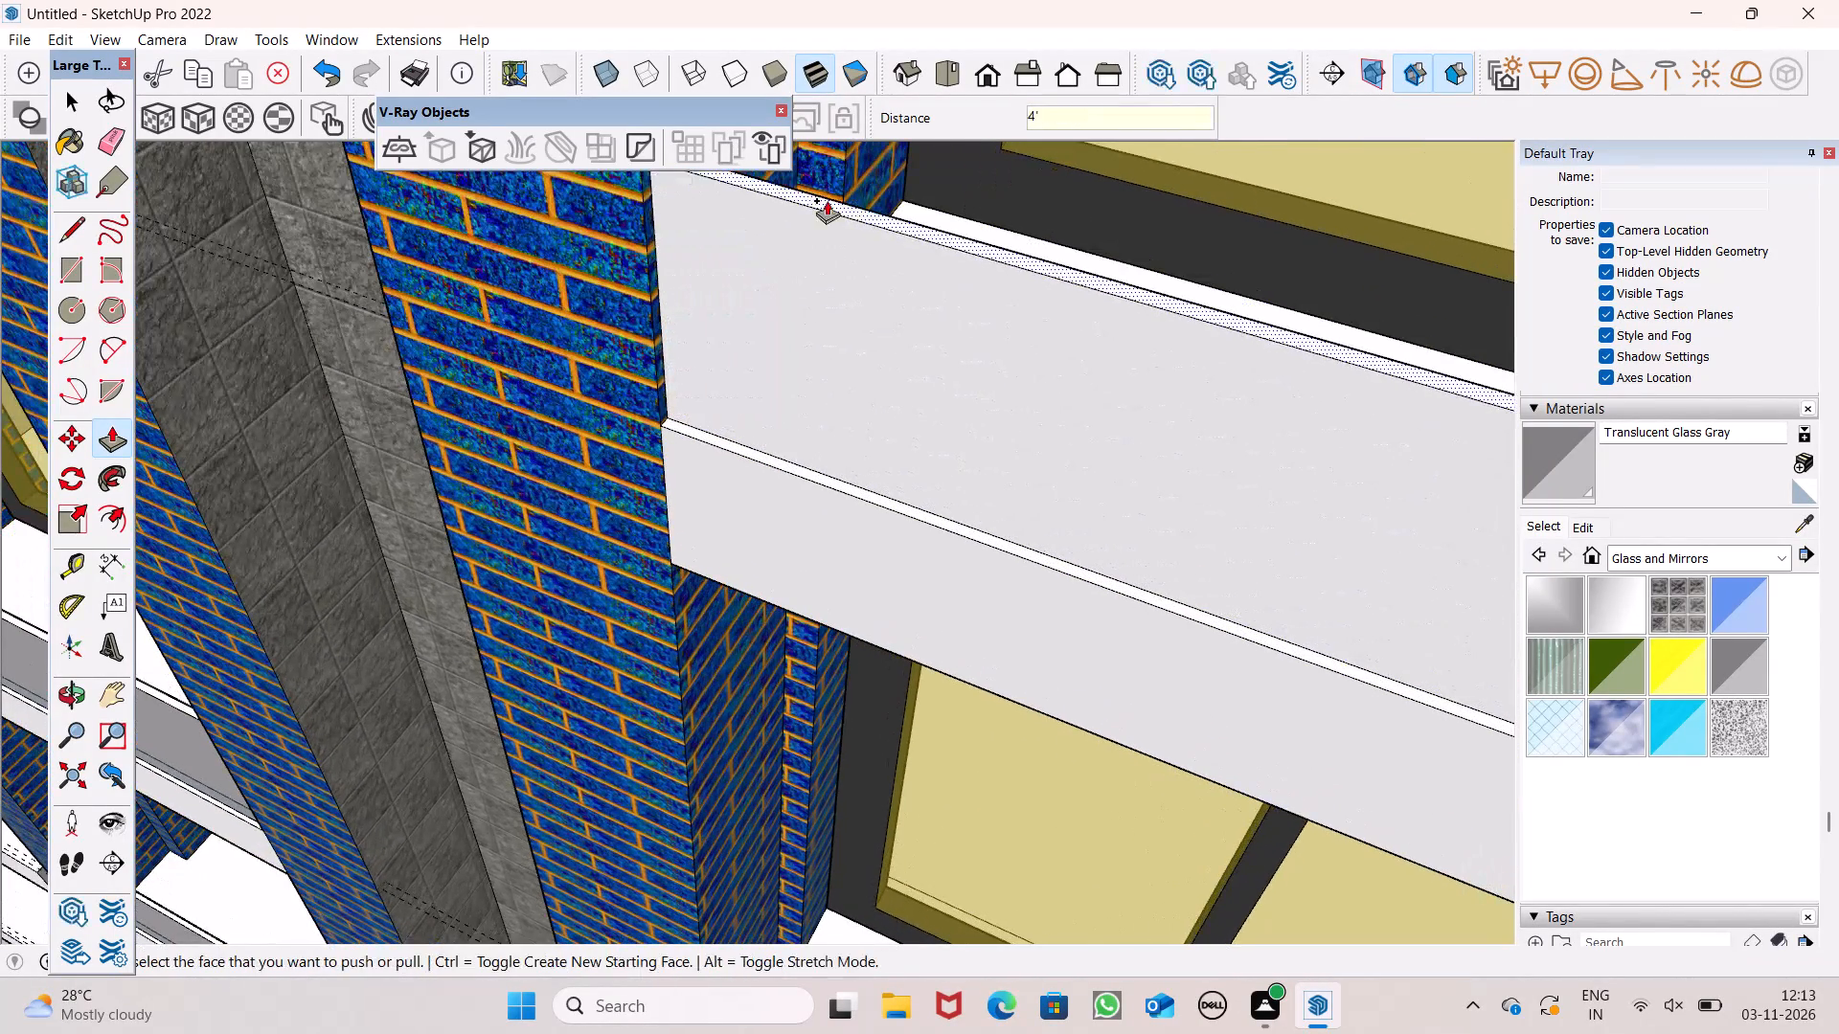
pyautogui.press('Return')
pyautogui.scroll(1, 827, 200)
pyautogui.scroll(-6, 1427, 63)
pyautogui.scroll(-4, 1674, 146)
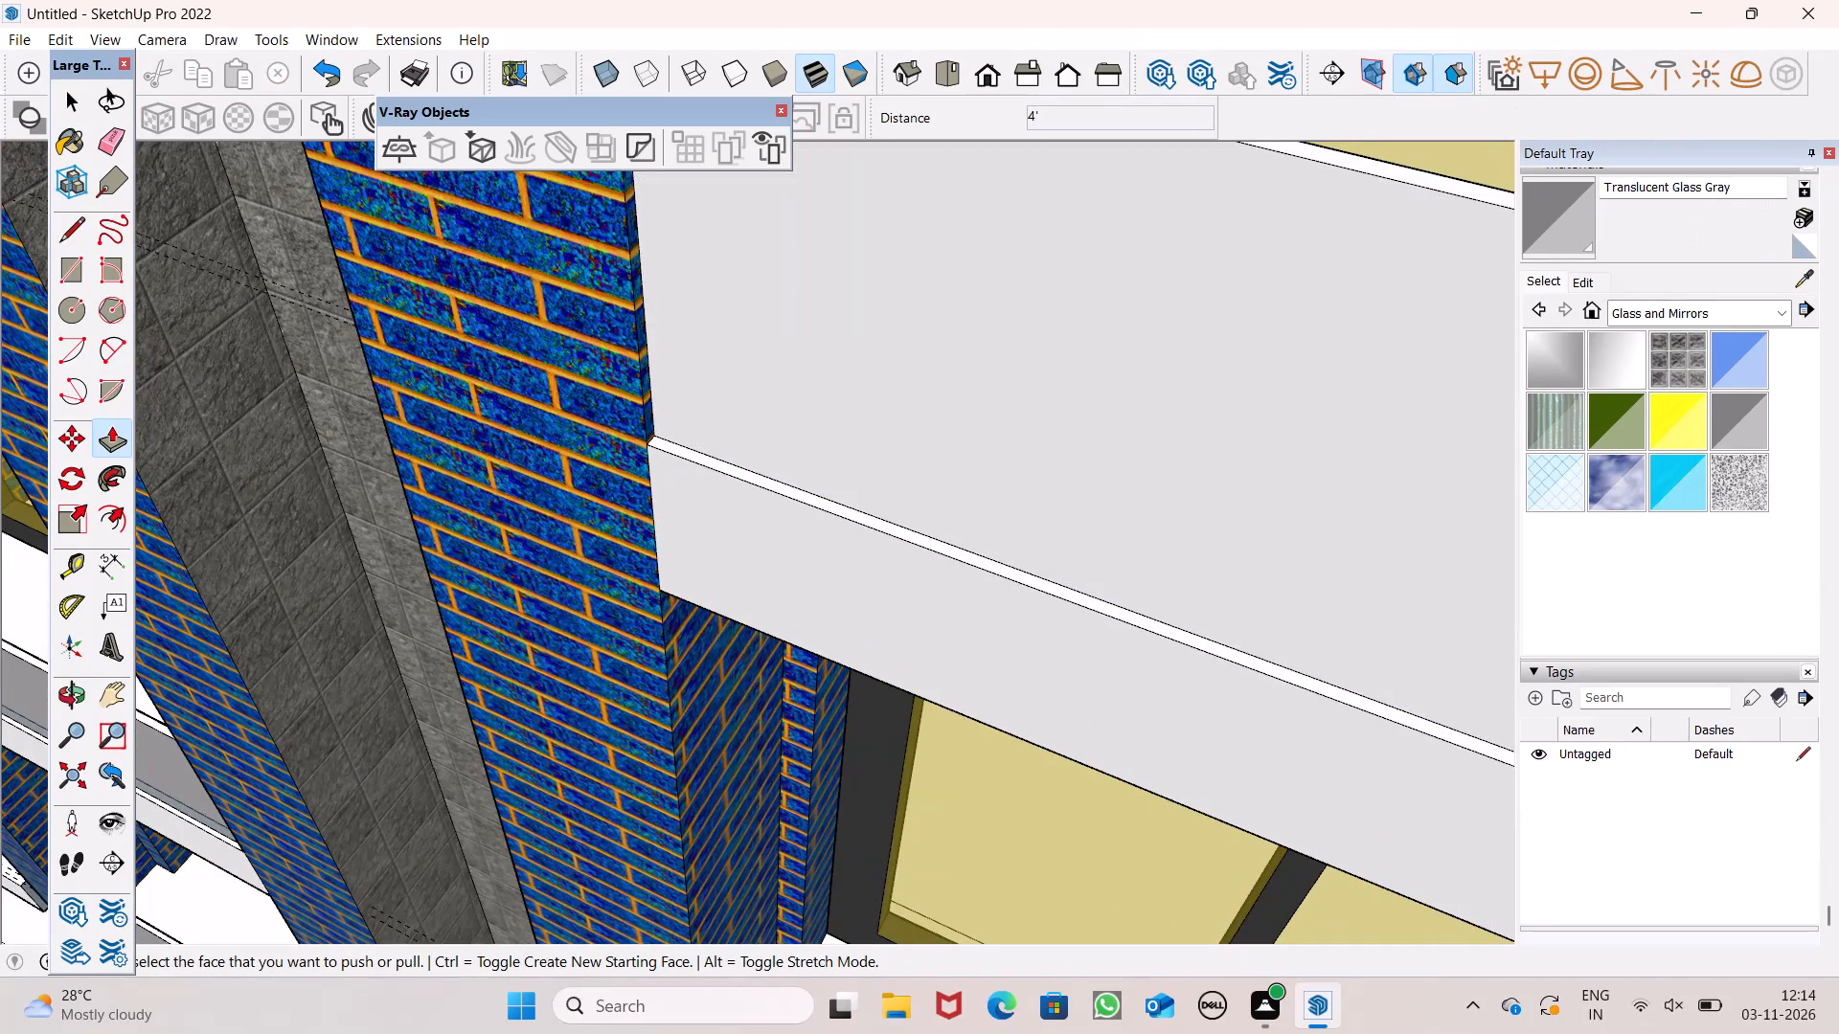
pyautogui.press('space')
# Paint the front and inner faces of the right blue bay's highest parapet with Translucent Glass Gray.
pyautogui.scroll(-7, 1078, 435)
pyautogui.scroll(-13, 926, 444)
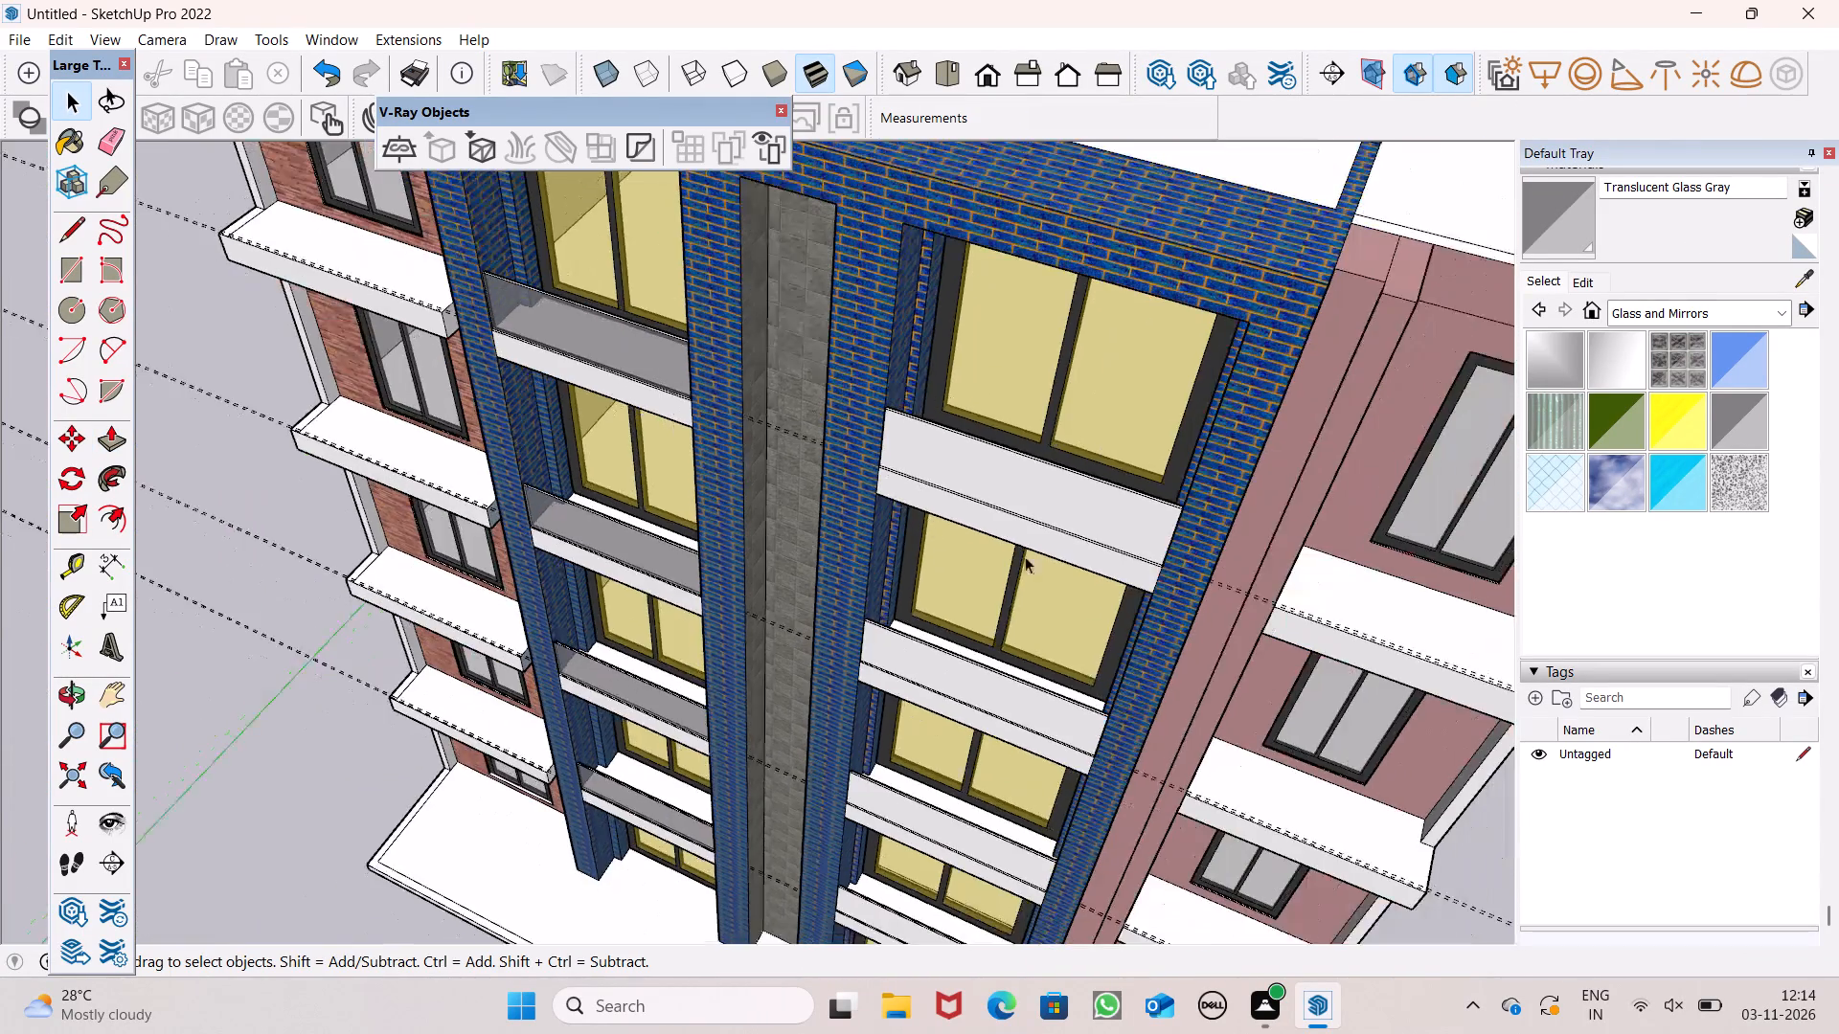
pyautogui.moveTo(1056, 551); pyautogui.dragTo(784, 488, button='middle')
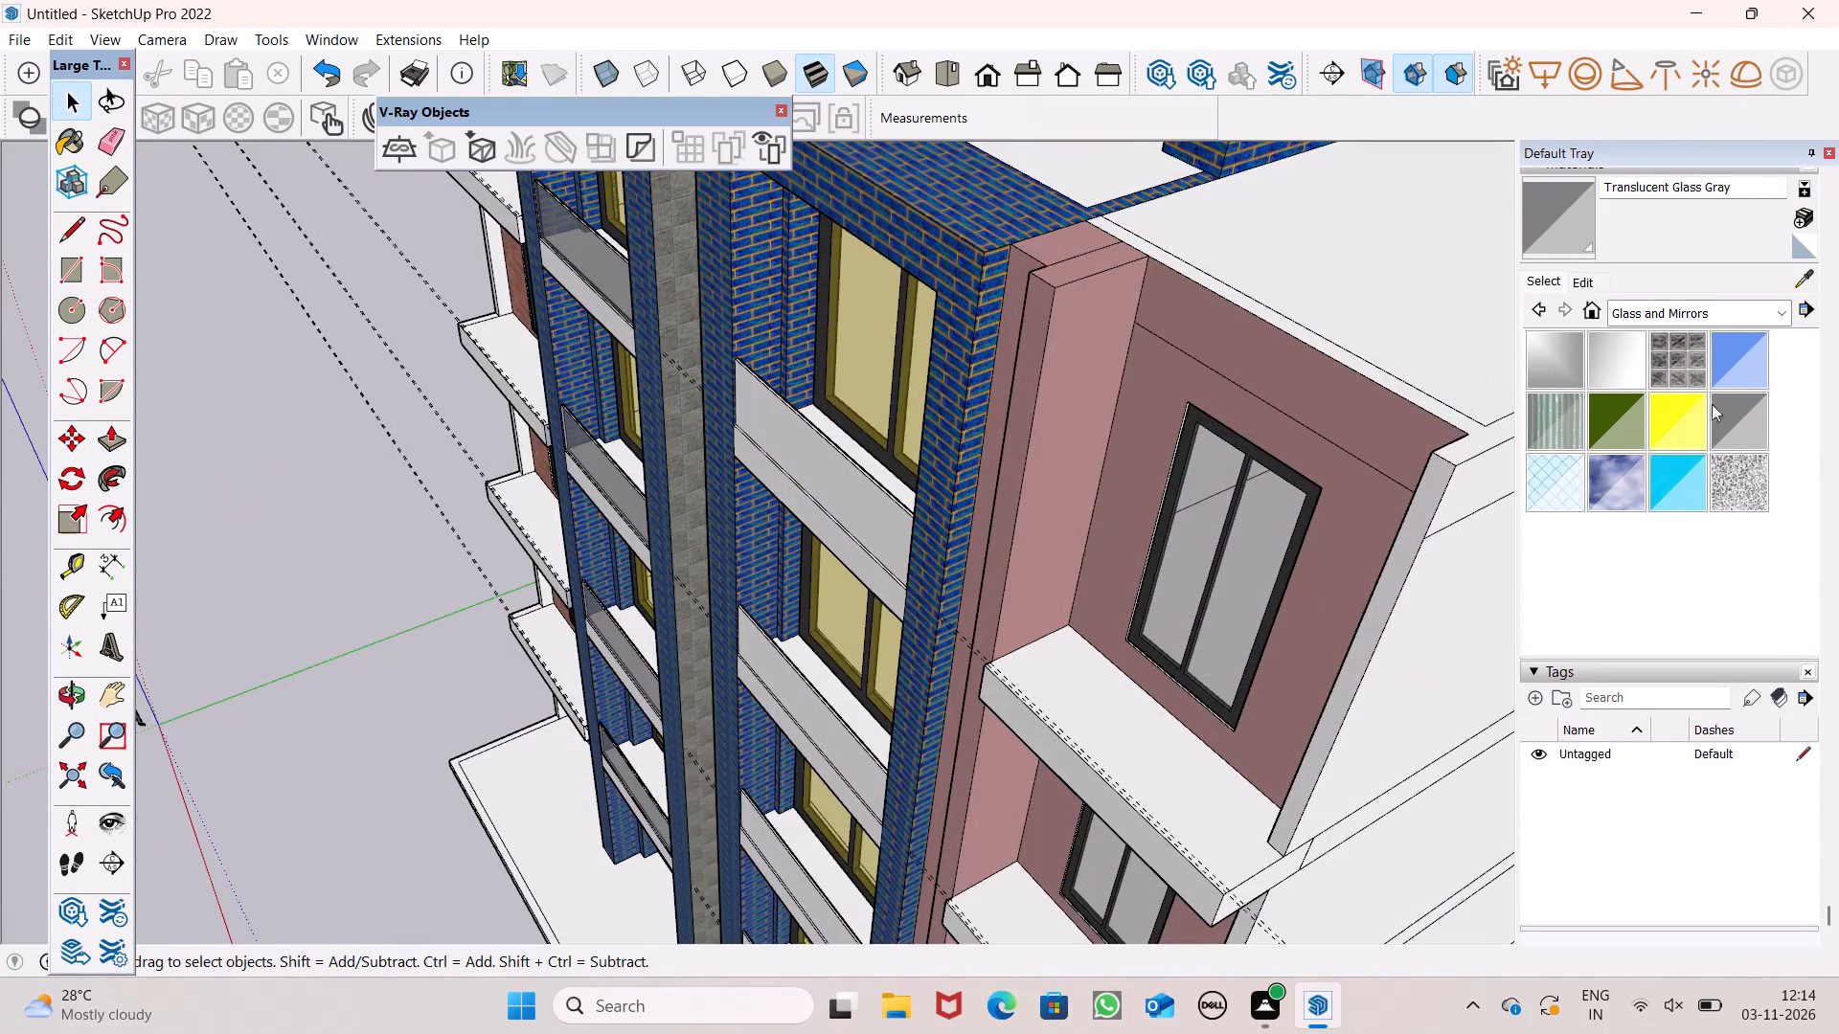
pyautogui.click(1732, 422)
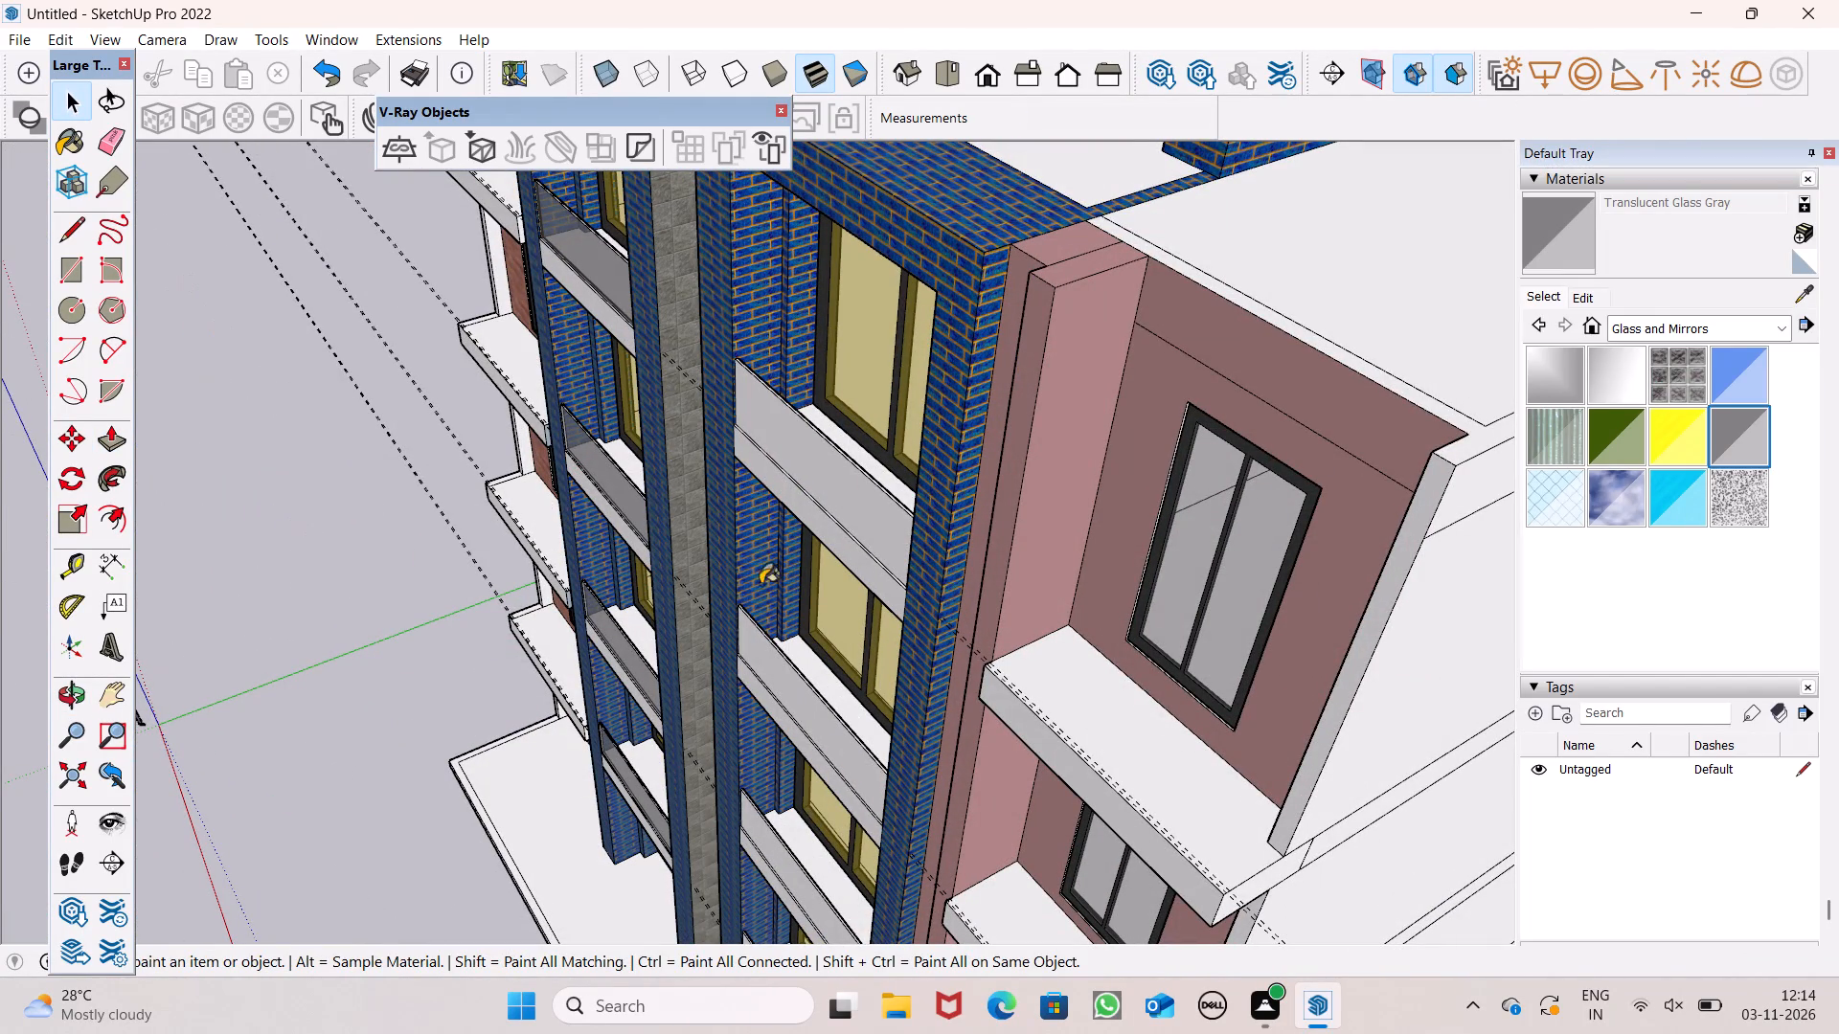
pyautogui.moveTo(708, 565); pyautogui.dragTo(923, 591, button='middle')
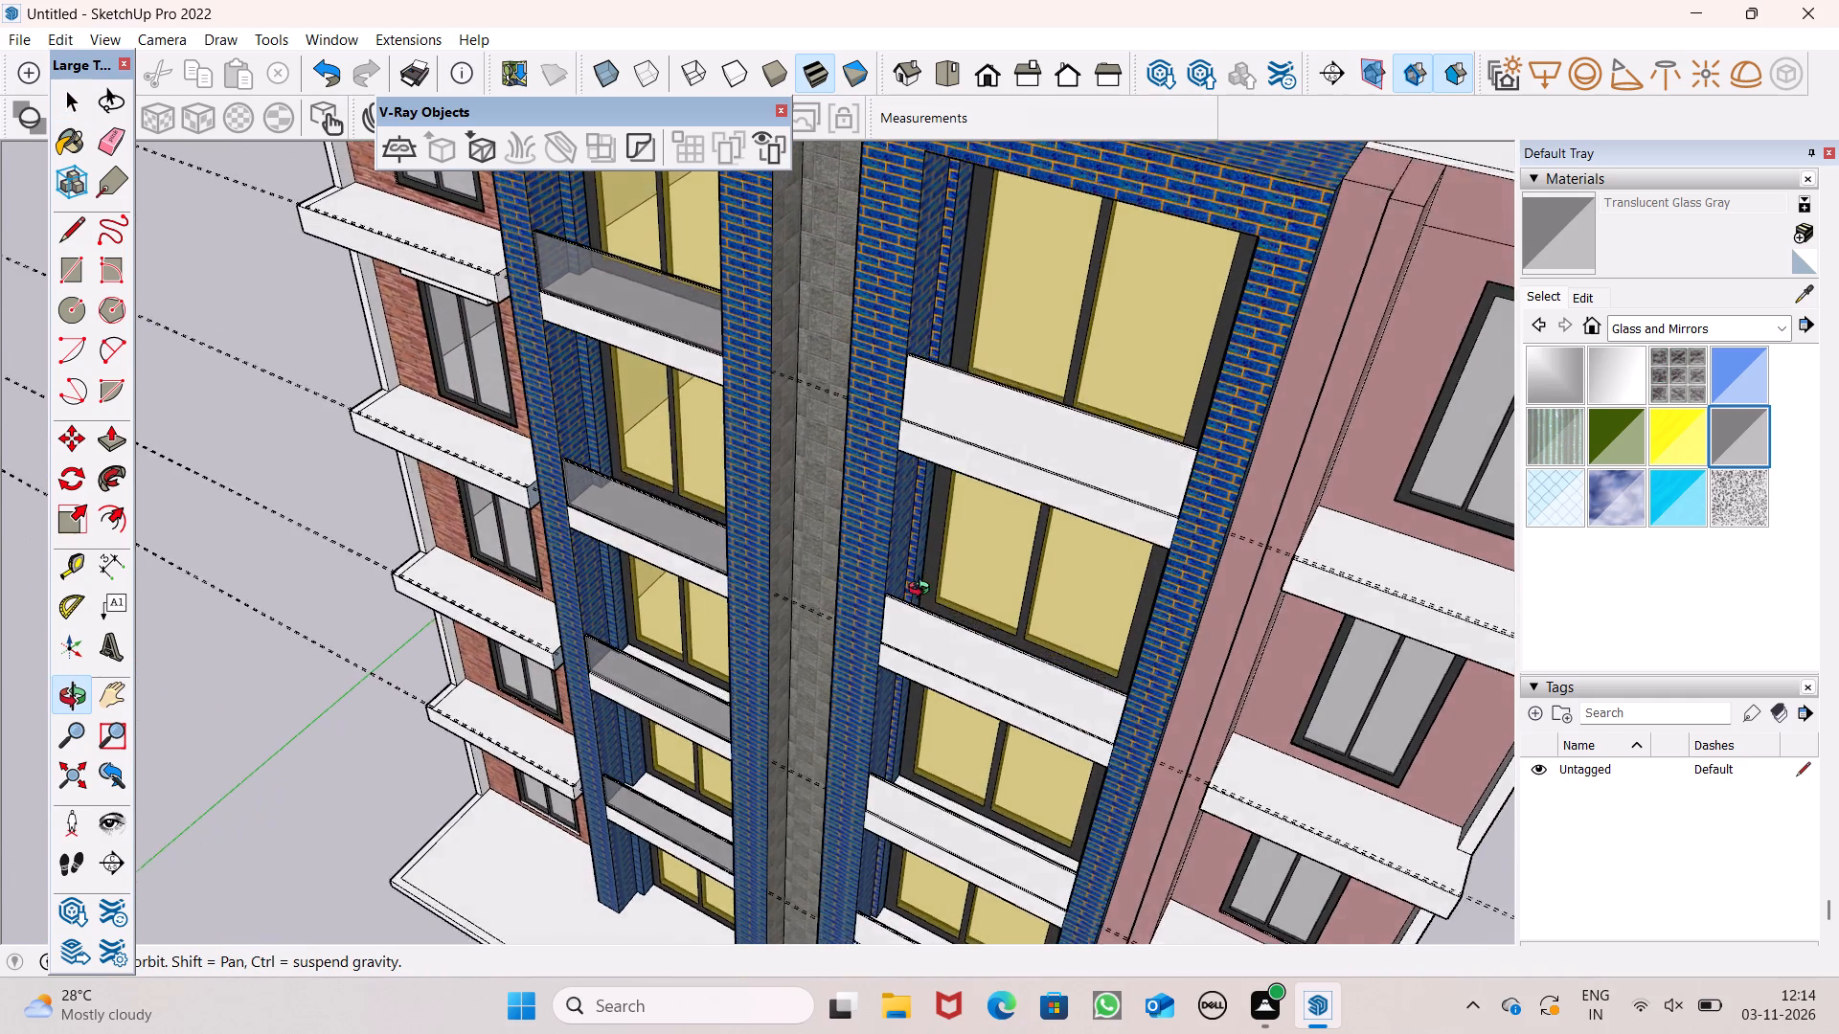
pyautogui.moveTo(923, 591); pyautogui.dragTo(827, 598, button='middle')
pyautogui.scroll(4, 938, 538)
pyautogui.click(967, 518)
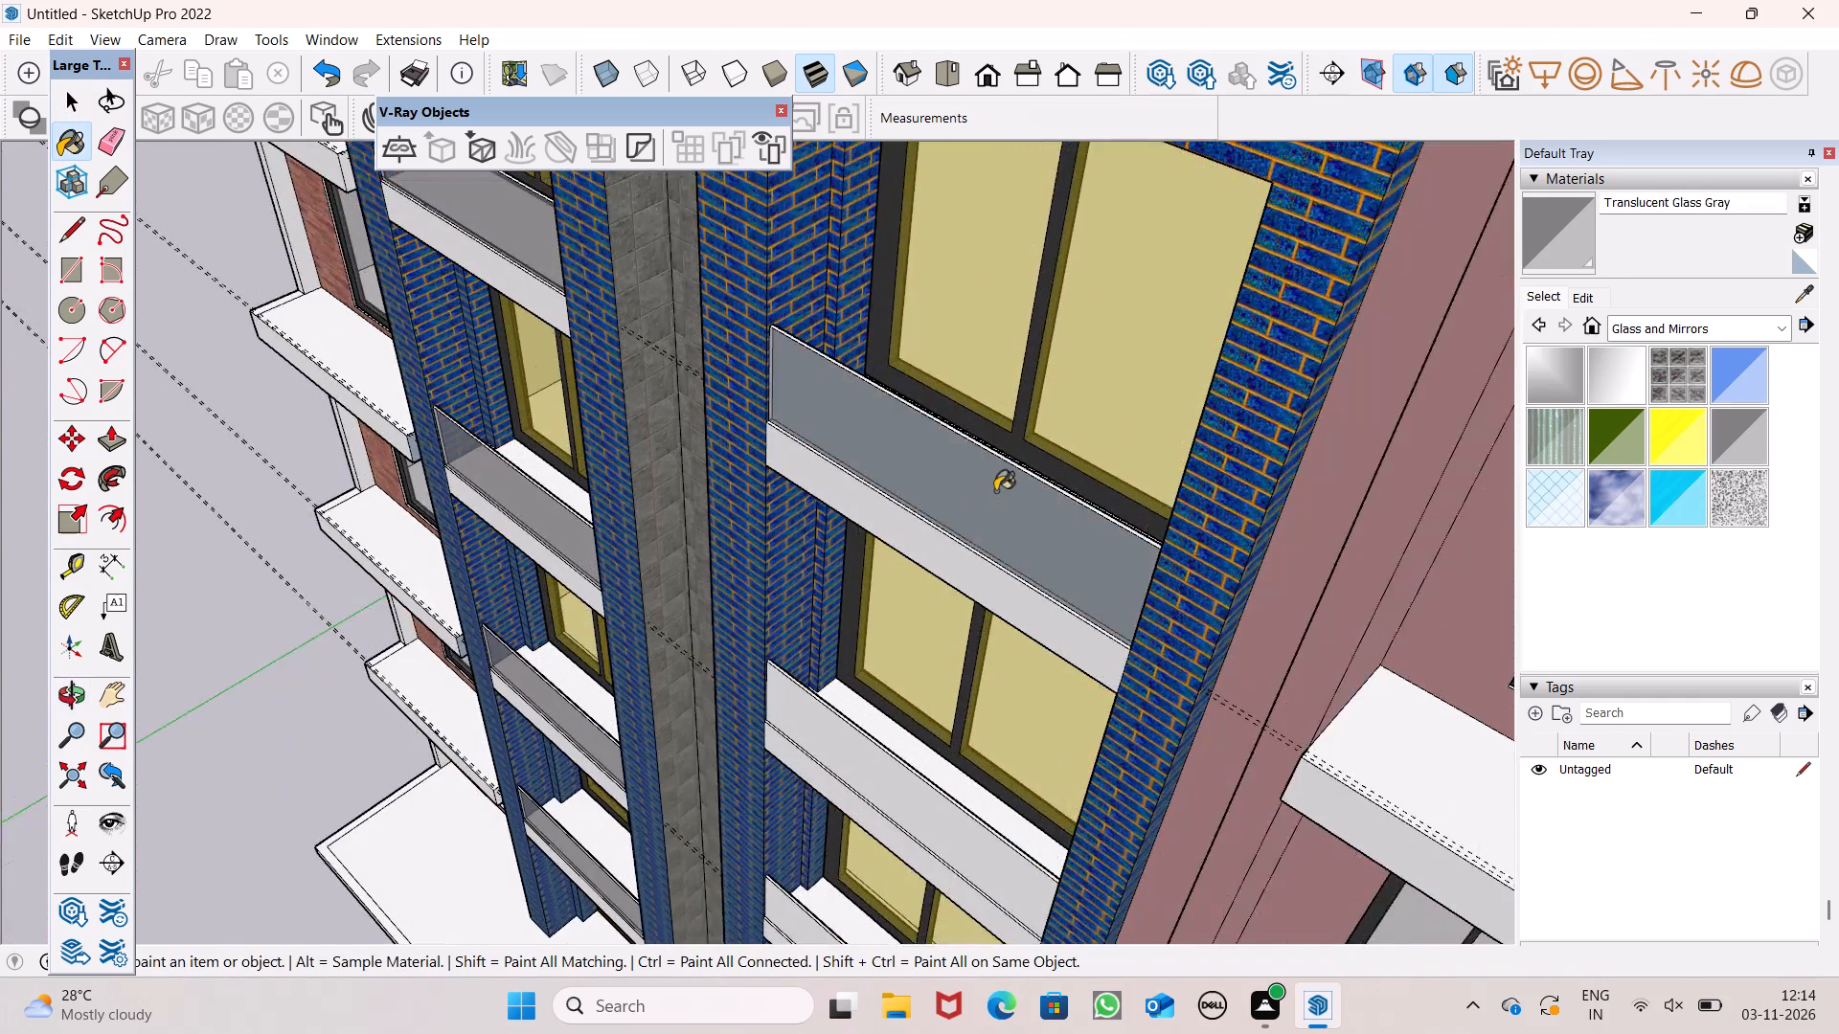
pyautogui.scroll(9, 995, 490)
pyautogui.scroll(7, 1014, 399)
pyautogui.moveTo(965, 503); pyautogui.dragTo(957, 517, button='middle')
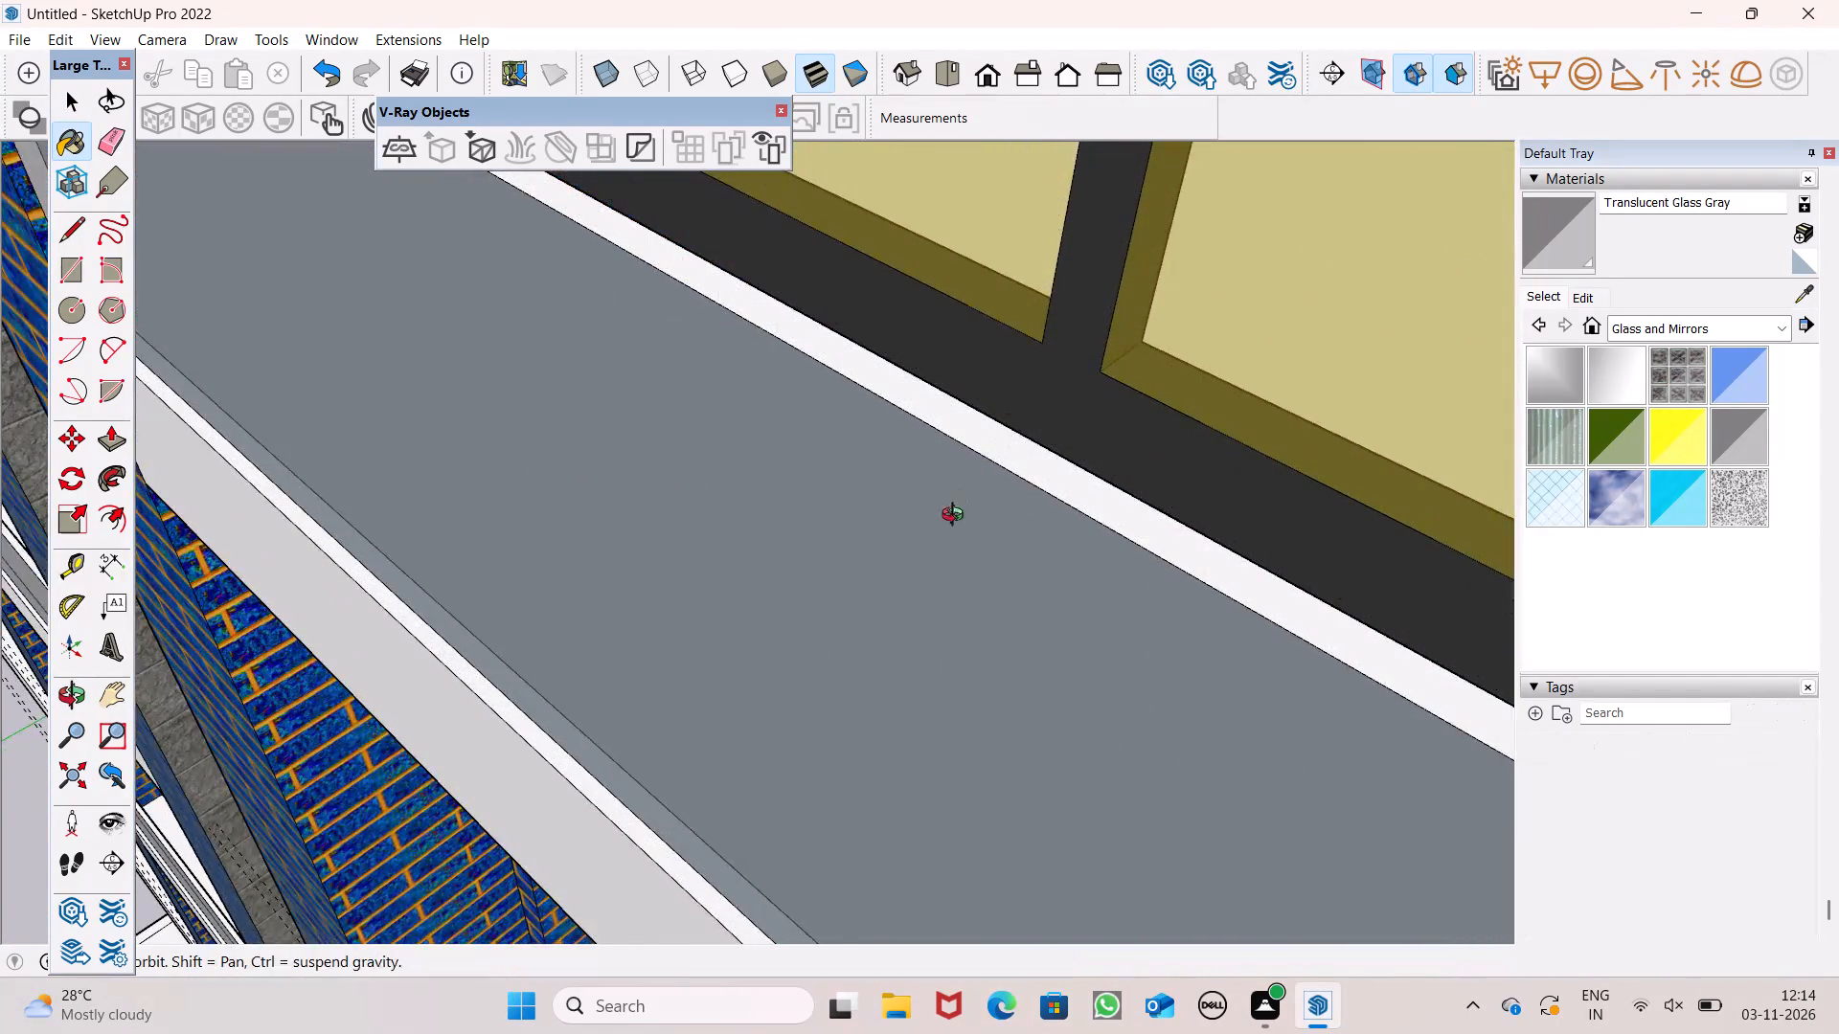
pyautogui.moveTo(957, 517); pyautogui.dragTo(406, 469, button='middle')
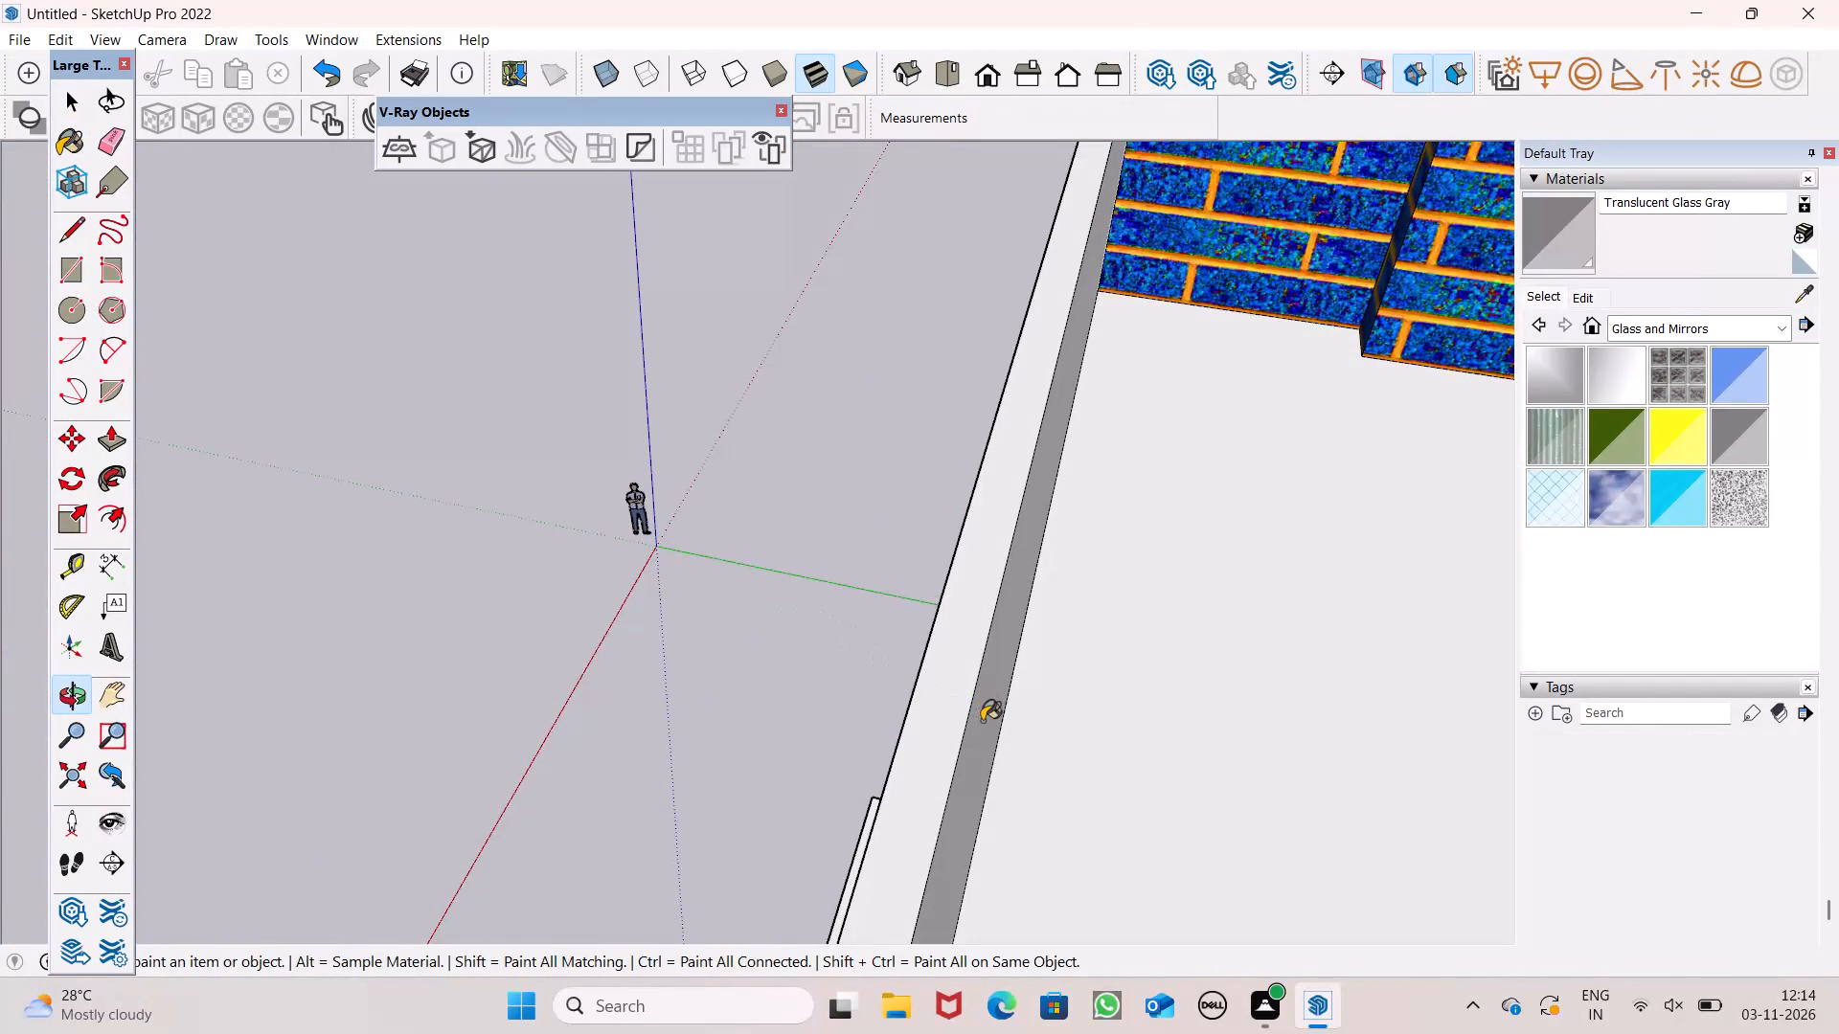
pyautogui.click(982, 721)
# Paint the front and inner faces of the right blue bay's second-highest parapet with Translucent Glass Gray.
pyautogui.moveTo(796, 667); pyautogui.dragTo(1259, 587, button='middle')
pyautogui.scroll(-6, 988, 583)
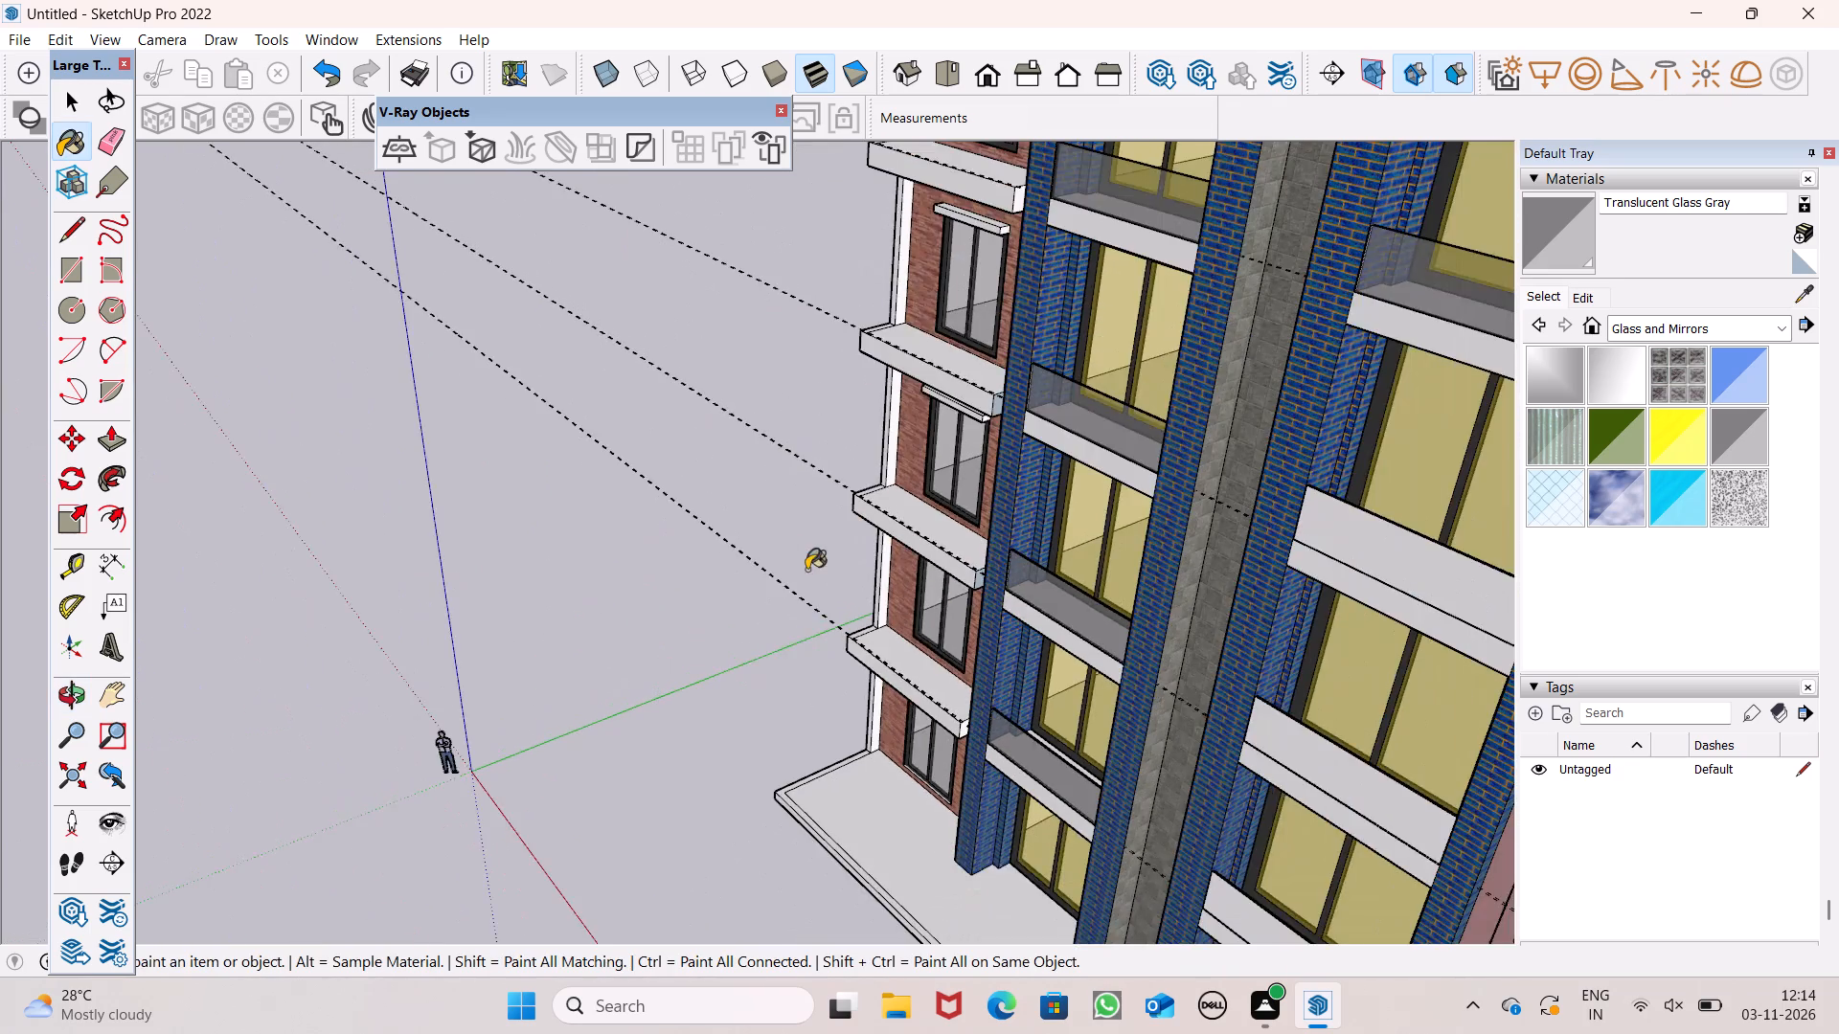
pyautogui.scroll(-5, 797, 562)
pyautogui.scroll(15, 1183, 568)
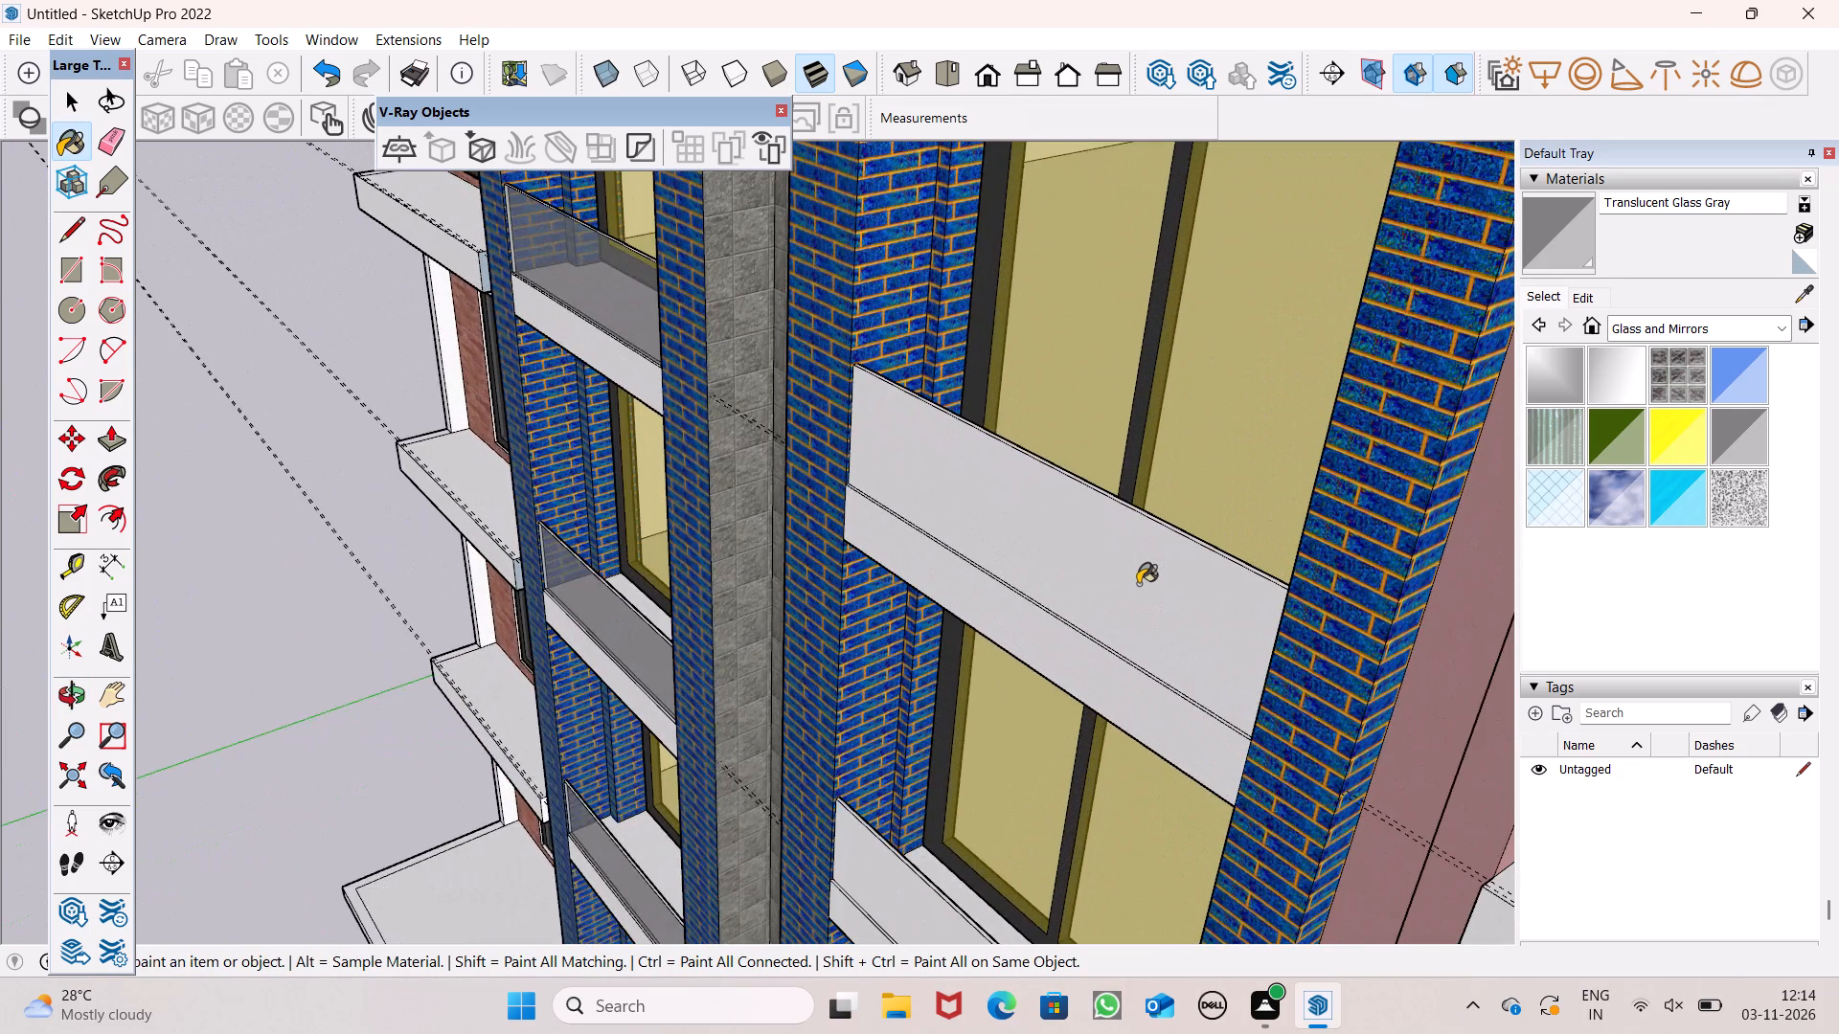
pyautogui.click(1138, 584)
pyautogui.scroll(10, 1142, 543)
pyautogui.moveTo(1147, 543); pyautogui.dragTo(847, 630, button='middle')
pyautogui.scroll(1, 953, 609)
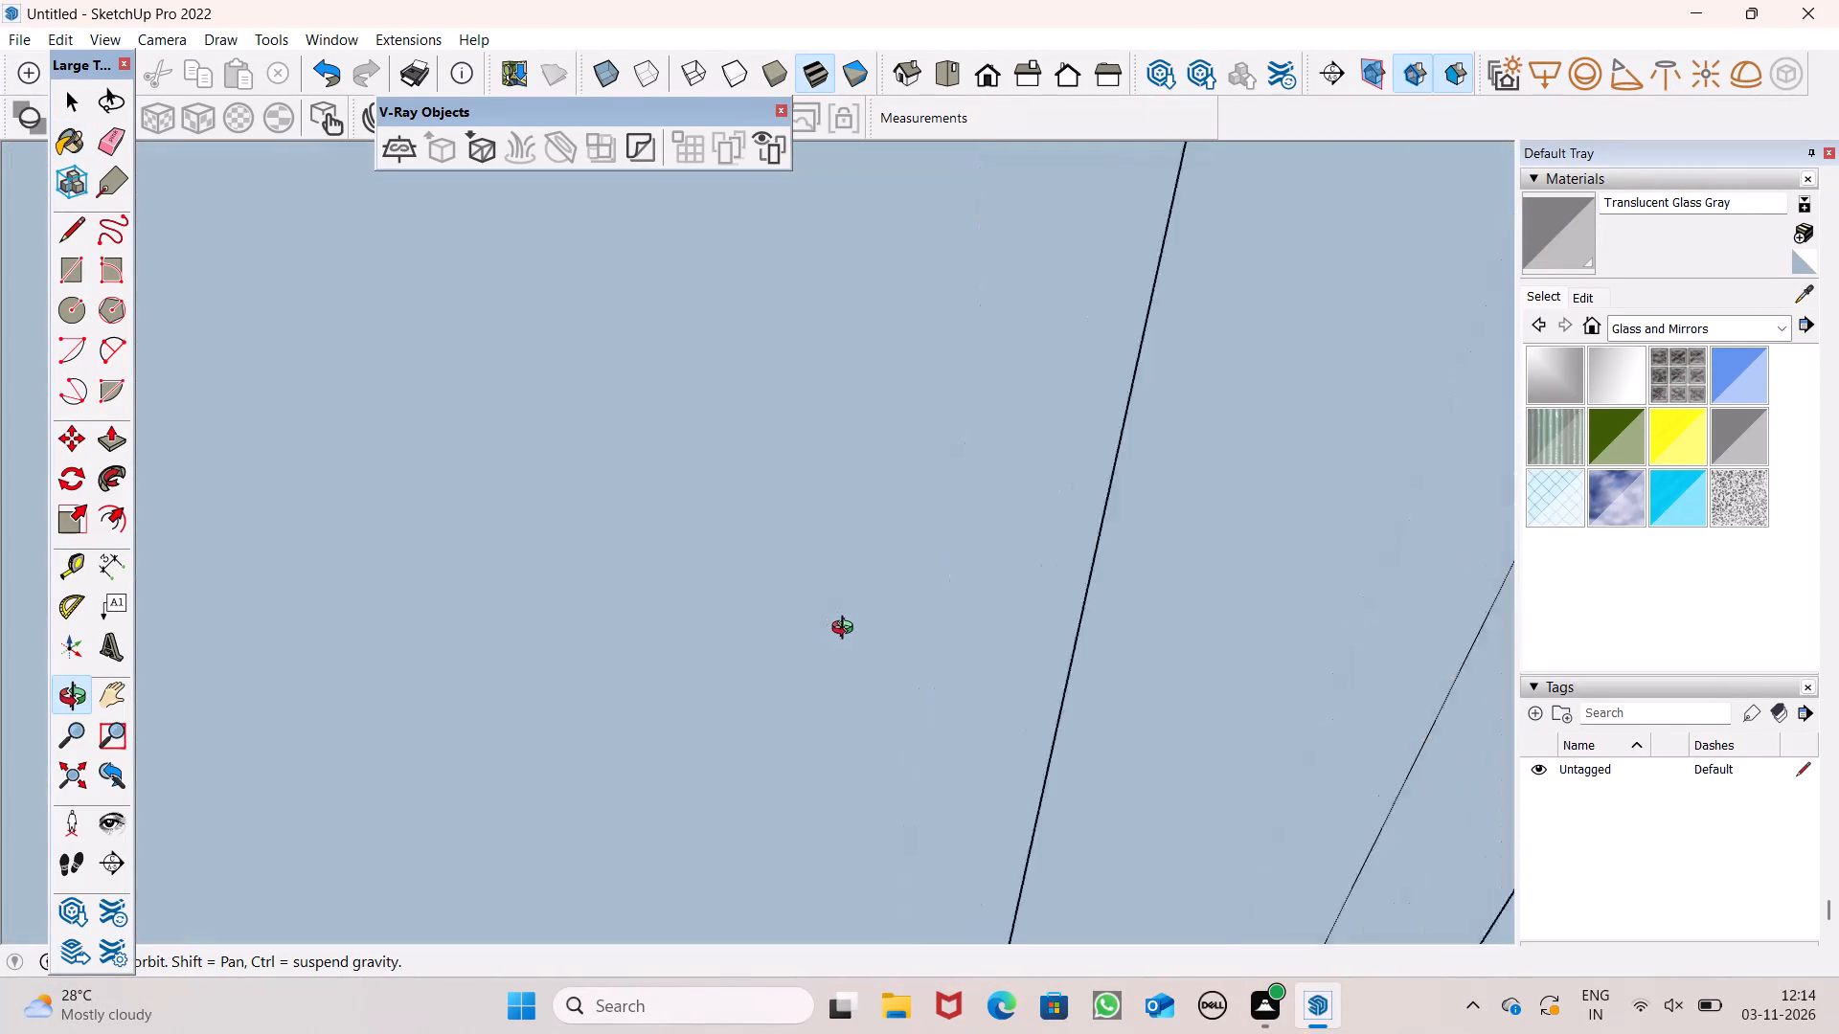
pyautogui.moveTo(847, 630); pyautogui.dragTo(939, 697, button='middle')
pyautogui.scroll(7, 737, 695)
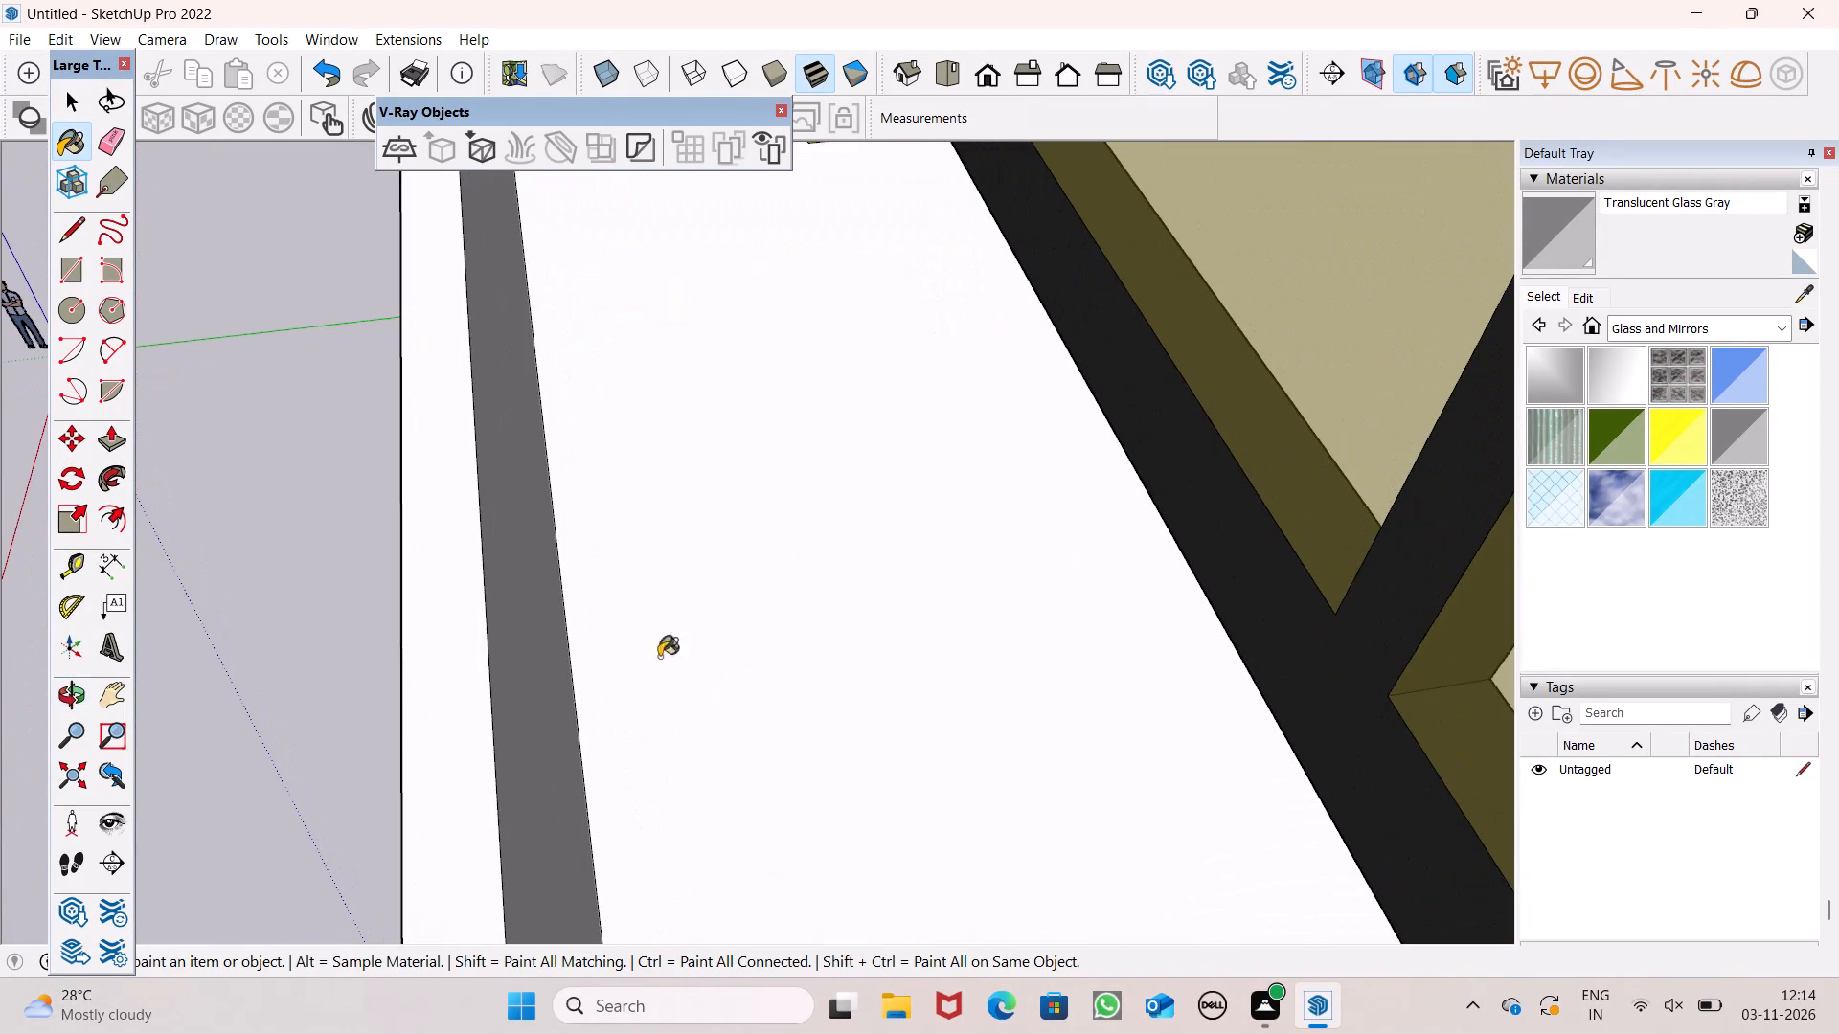
pyautogui.click(507, 308)
# Paint the front face of the right blue bay's second-lowest parapet with Translucent Glass Gray.
pyautogui.moveTo(665, 468); pyautogui.dragTo(1084, 317, button='middle')
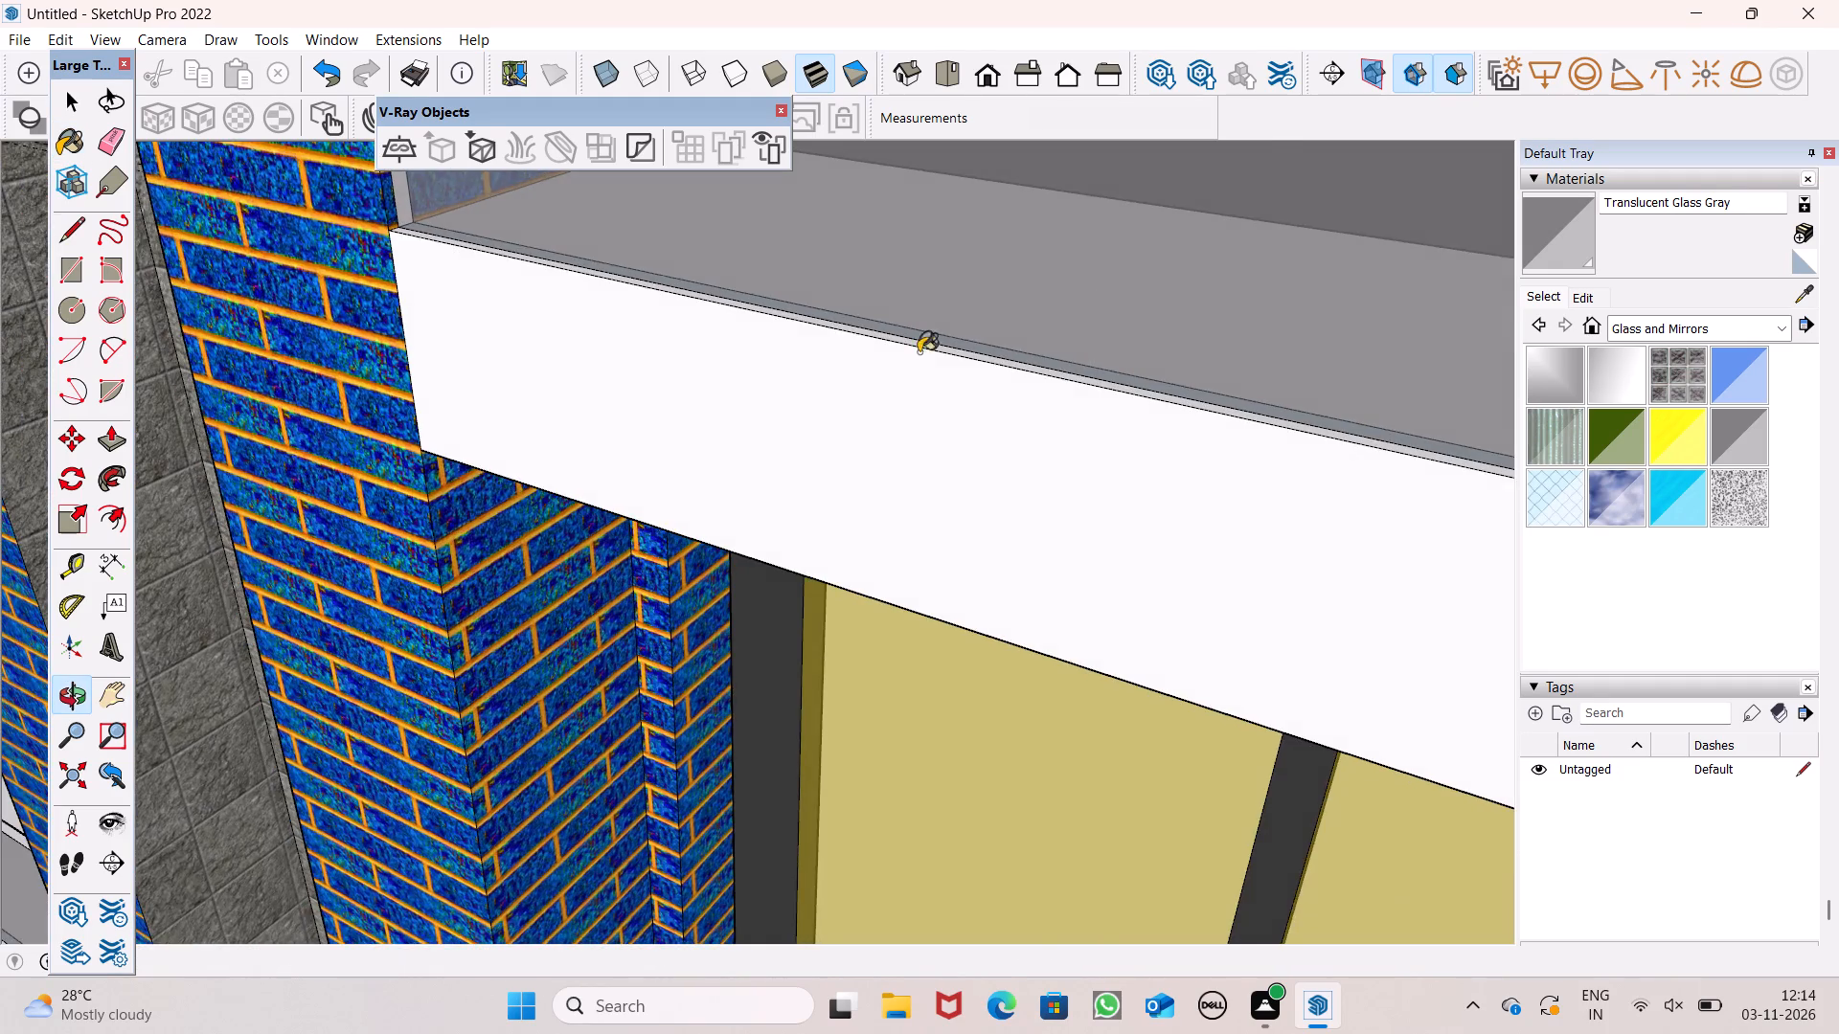
pyautogui.scroll(-7, 830, 332)
pyautogui.scroll(1, 807, 378)
pyautogui.scroll(-13, 807, 379)
pyautogui.scroll(4, 845, 662)
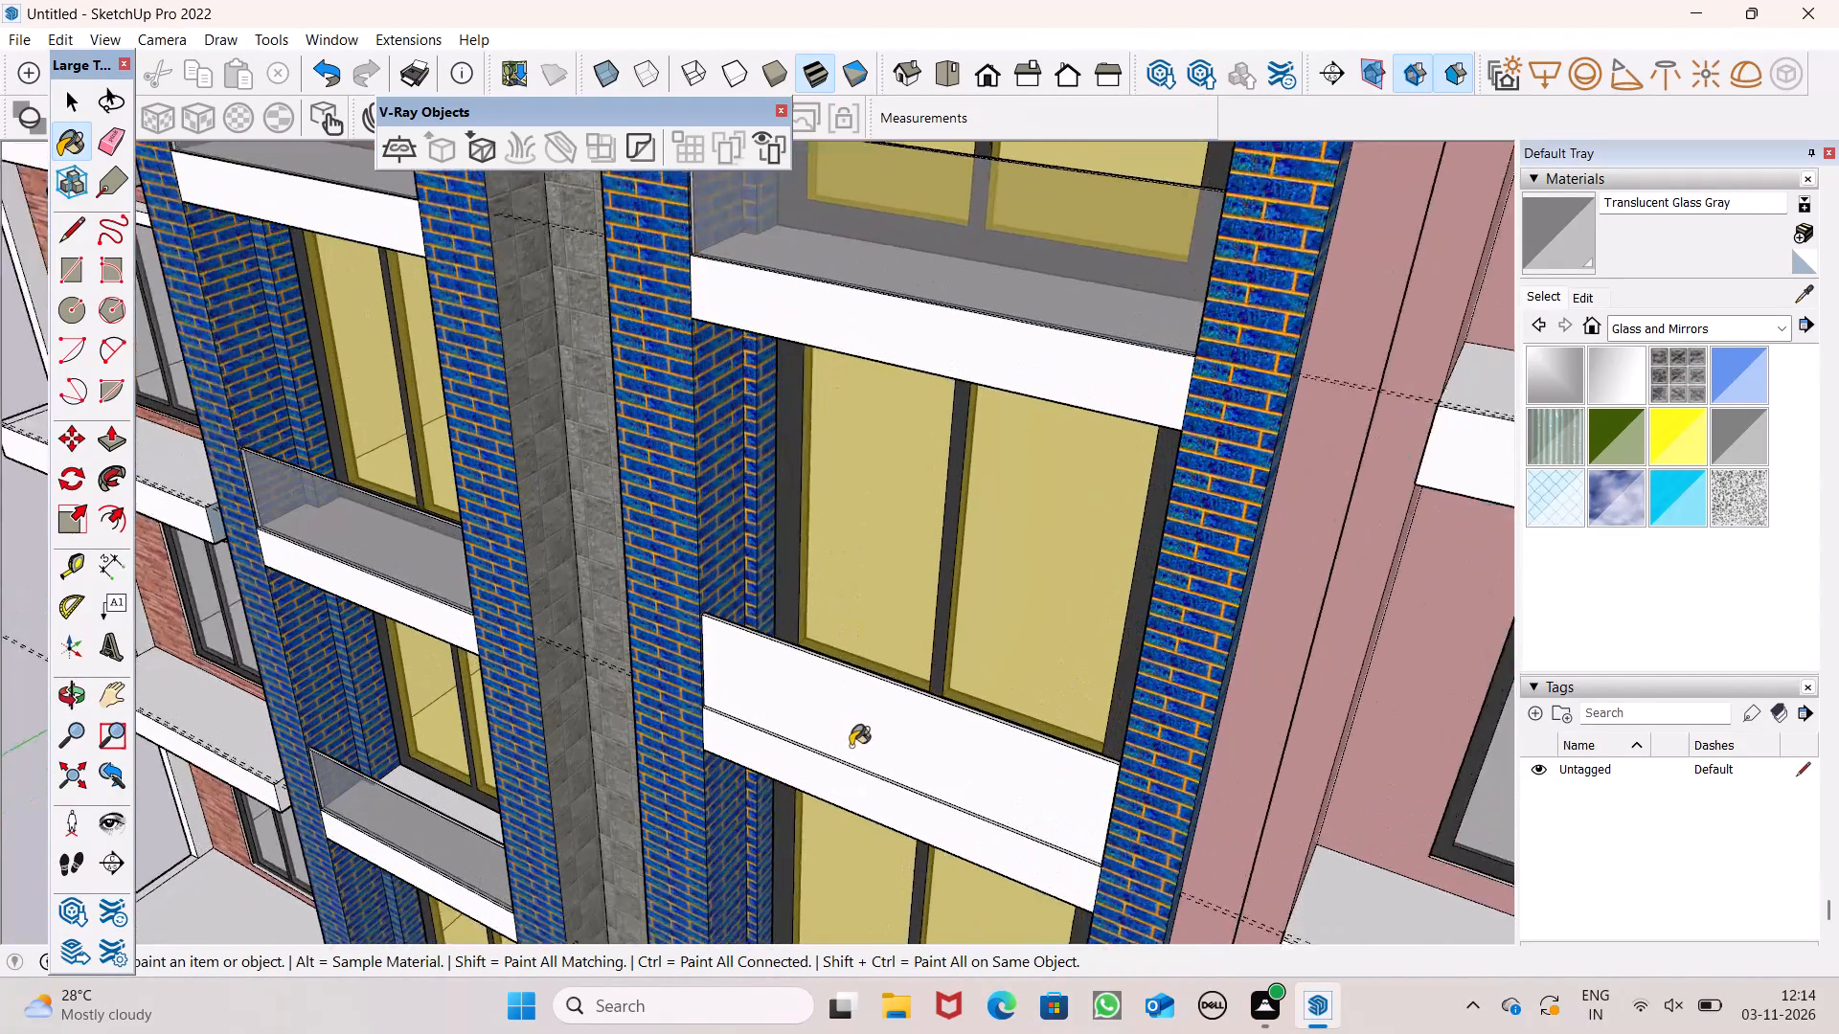
pyautogui.scroll(2, 851, 746)
pyautogui.click(848, 738)
pyautogui.scroll(4, 989, 739)
pyautogui.scroll(-7, 945, 608)
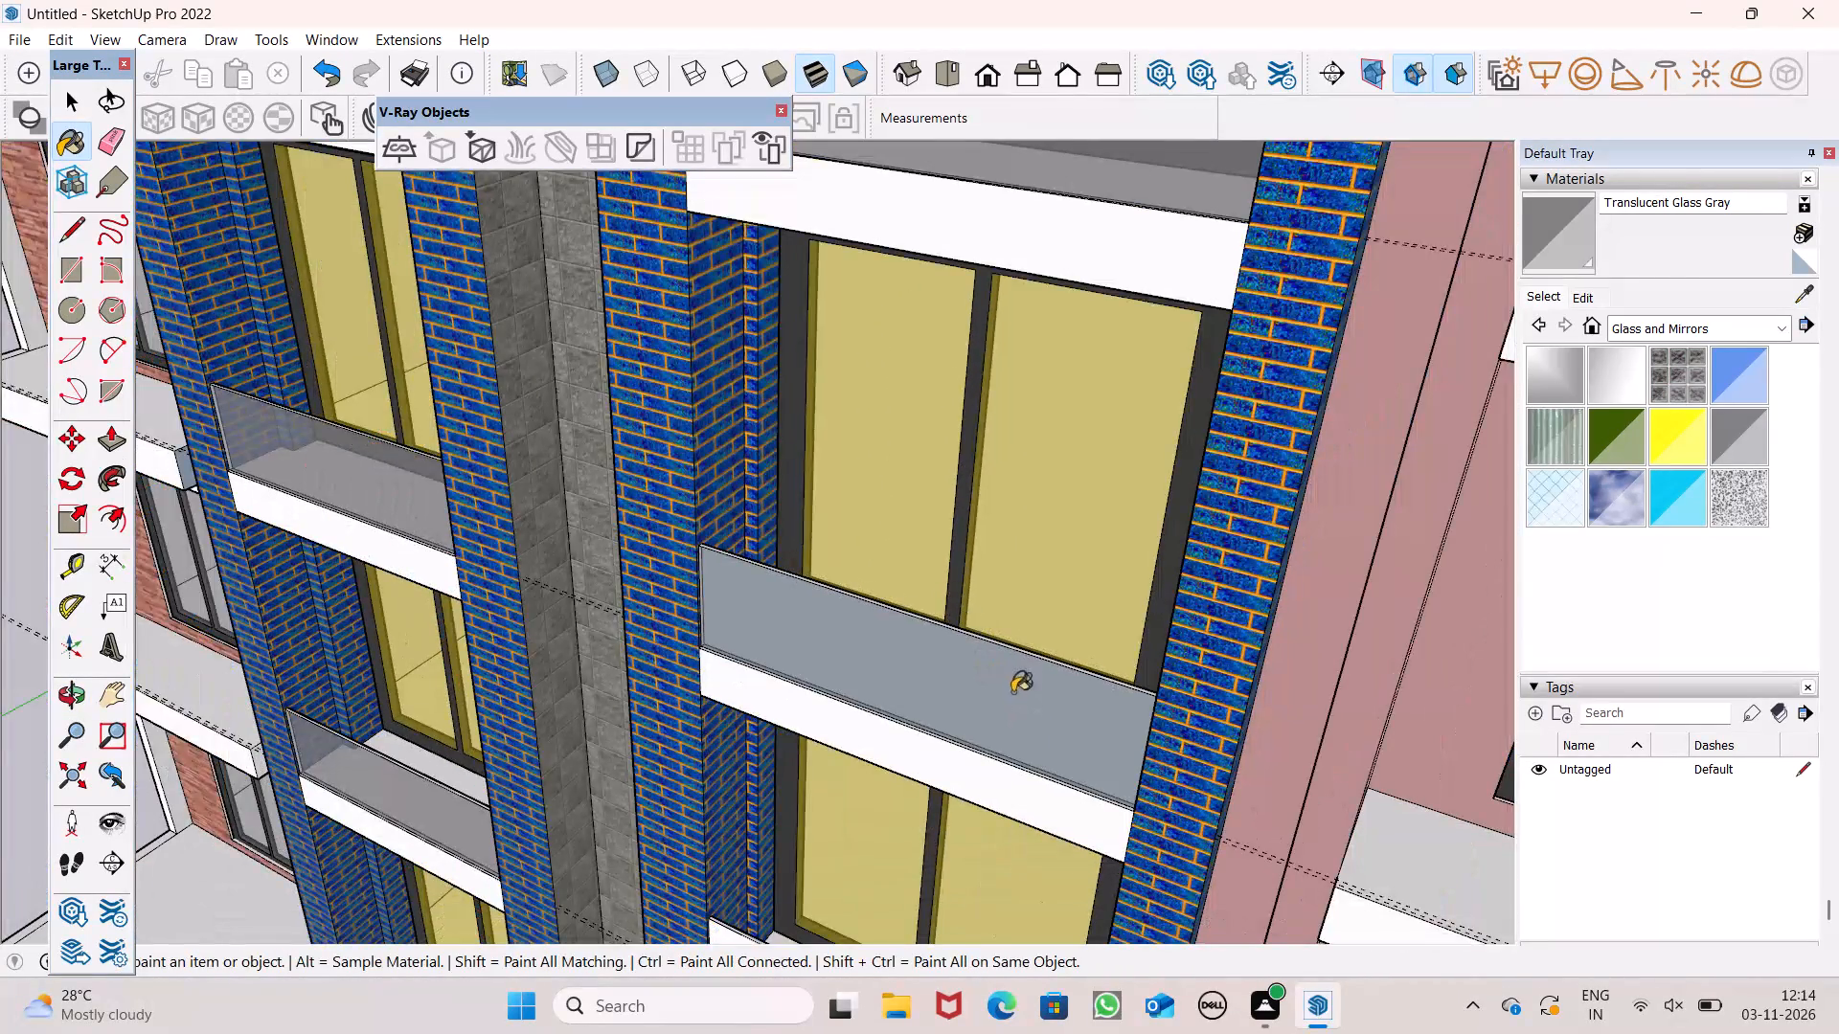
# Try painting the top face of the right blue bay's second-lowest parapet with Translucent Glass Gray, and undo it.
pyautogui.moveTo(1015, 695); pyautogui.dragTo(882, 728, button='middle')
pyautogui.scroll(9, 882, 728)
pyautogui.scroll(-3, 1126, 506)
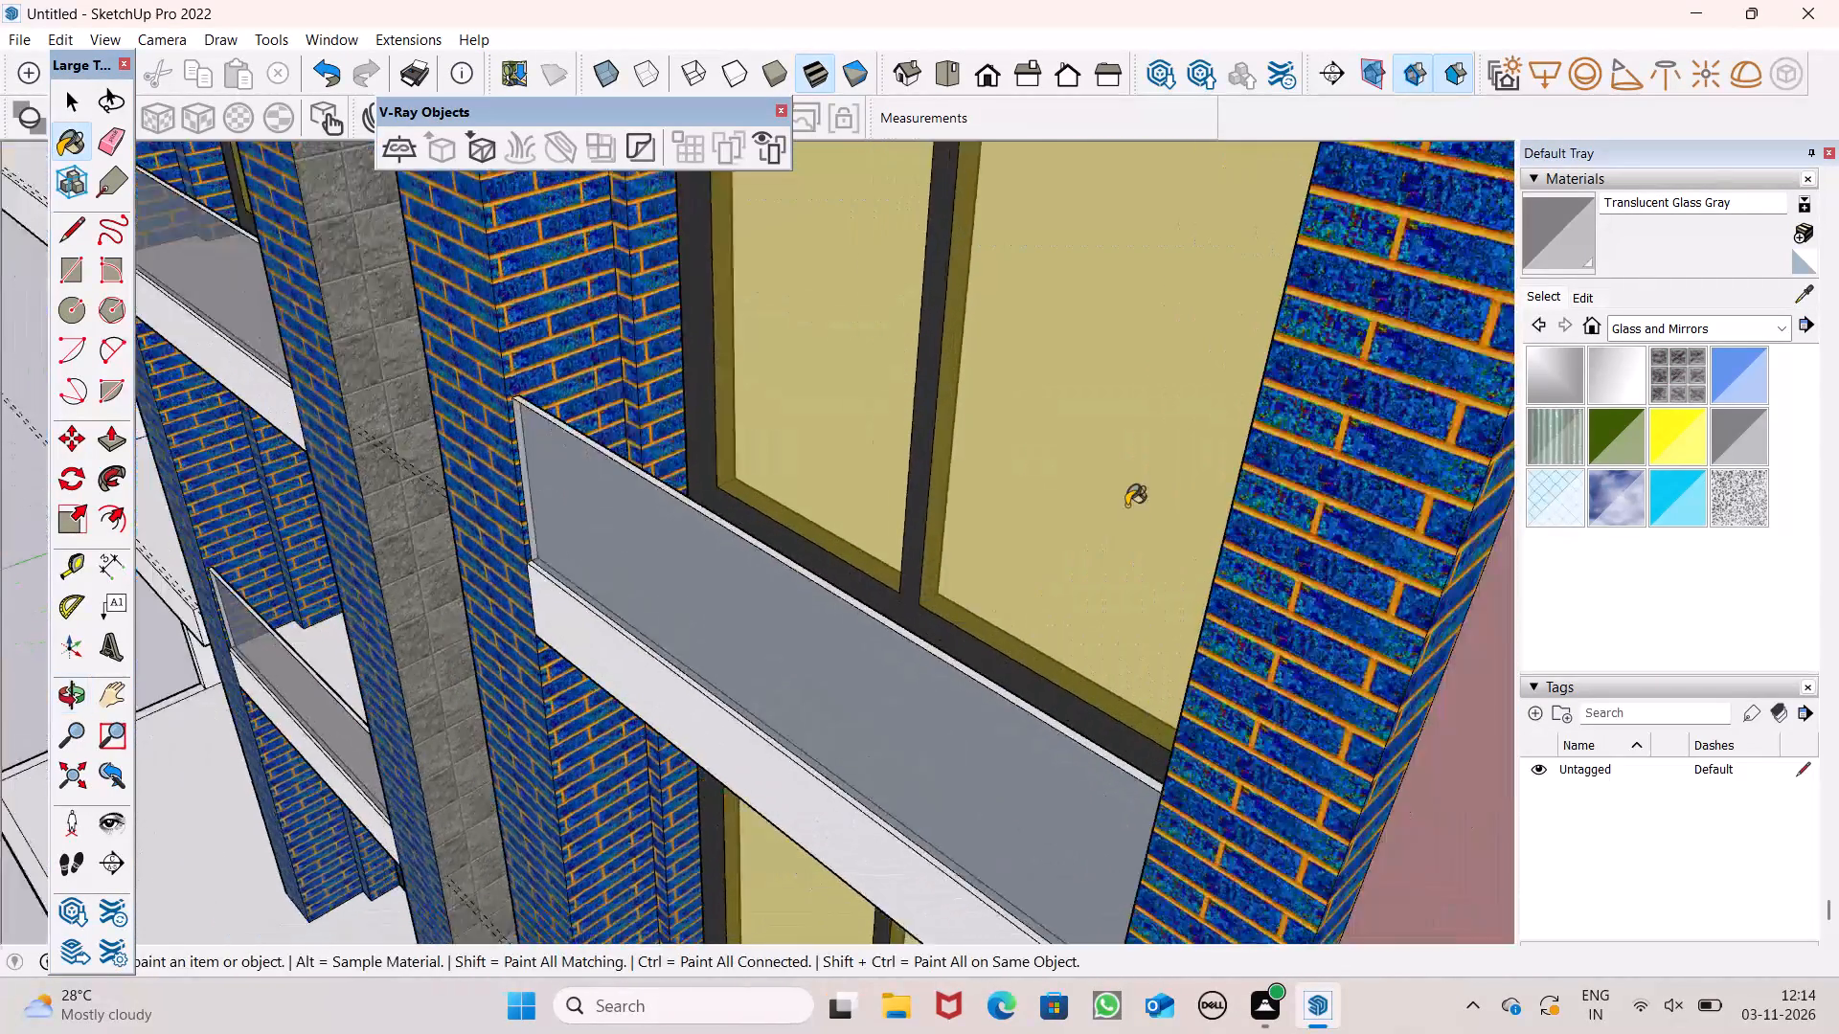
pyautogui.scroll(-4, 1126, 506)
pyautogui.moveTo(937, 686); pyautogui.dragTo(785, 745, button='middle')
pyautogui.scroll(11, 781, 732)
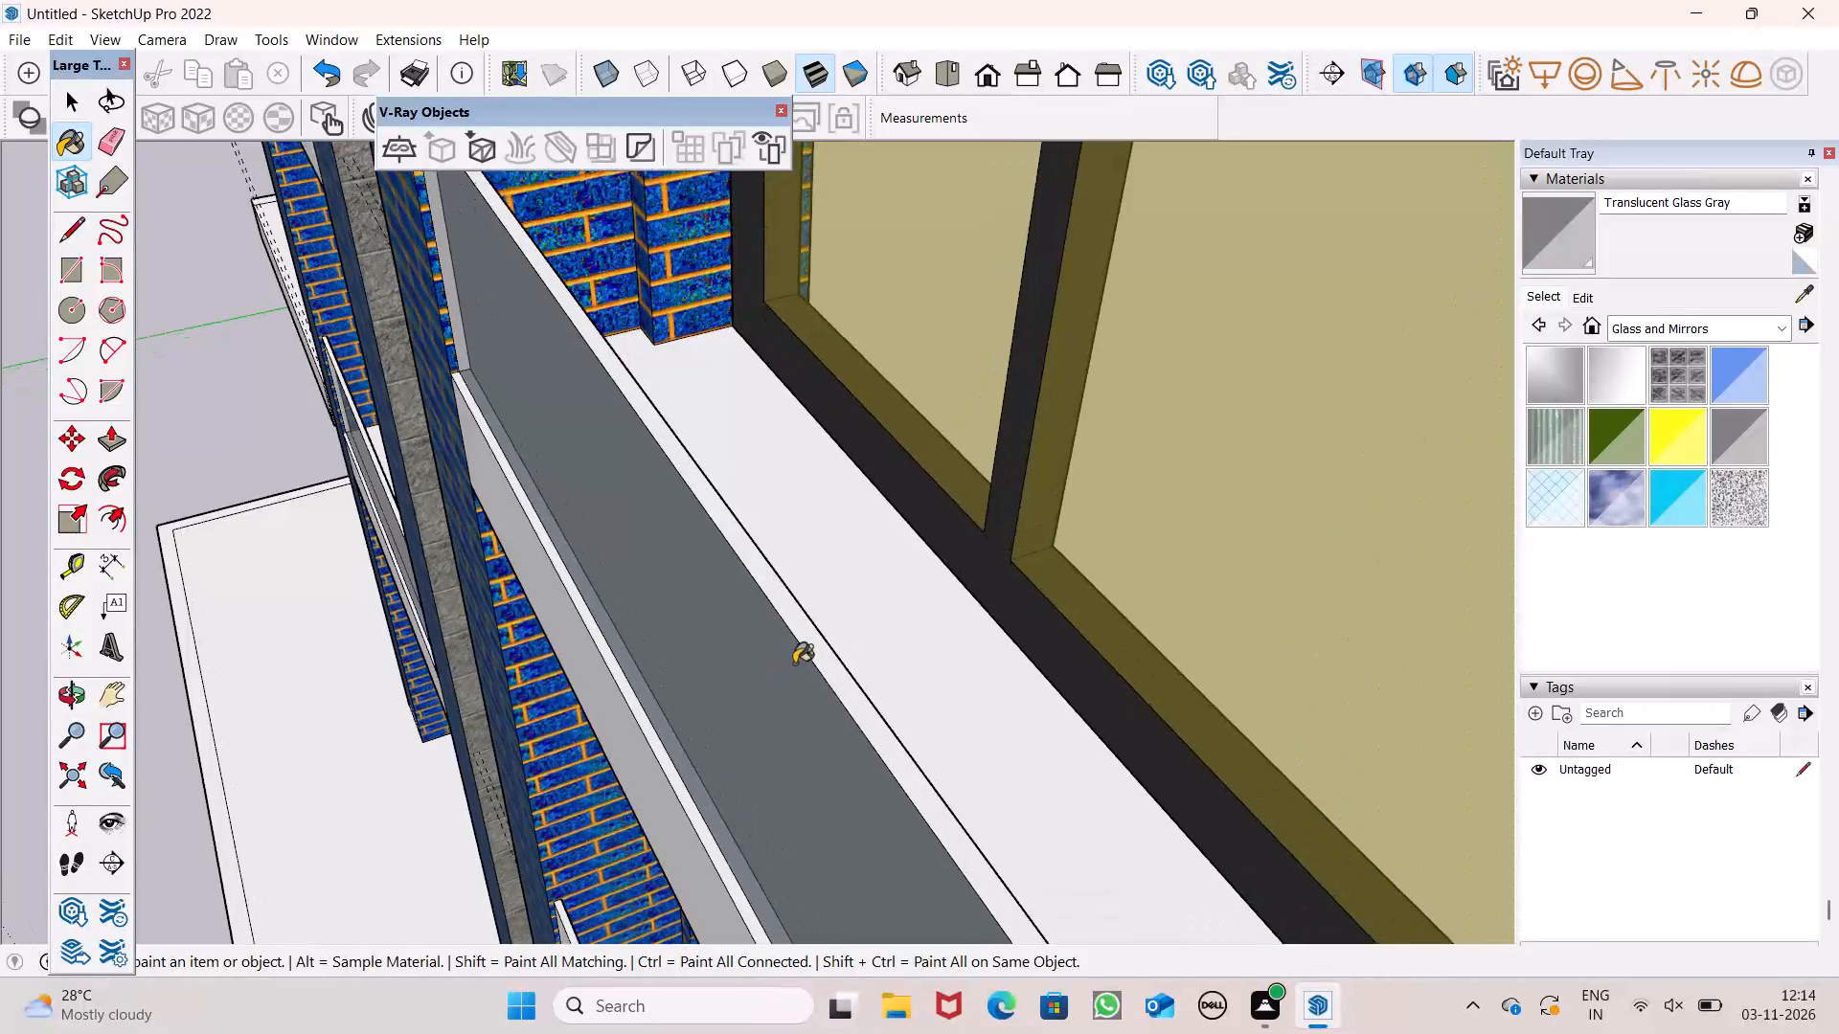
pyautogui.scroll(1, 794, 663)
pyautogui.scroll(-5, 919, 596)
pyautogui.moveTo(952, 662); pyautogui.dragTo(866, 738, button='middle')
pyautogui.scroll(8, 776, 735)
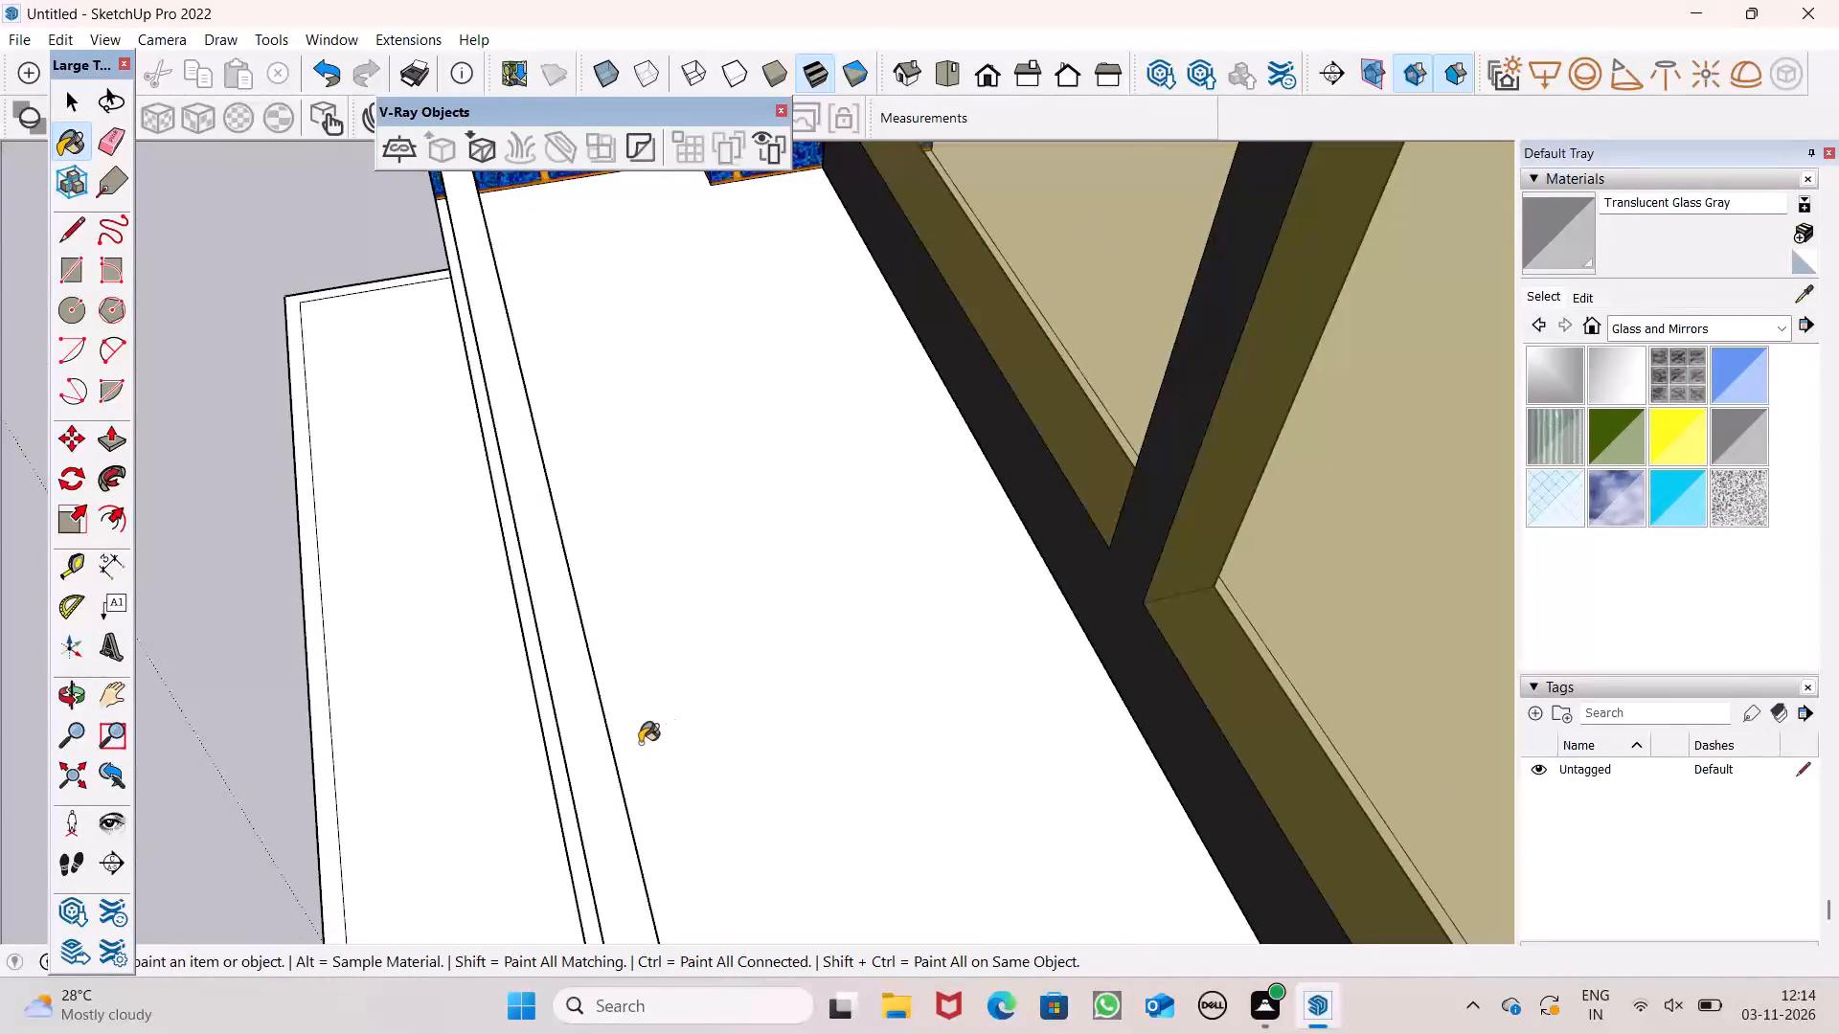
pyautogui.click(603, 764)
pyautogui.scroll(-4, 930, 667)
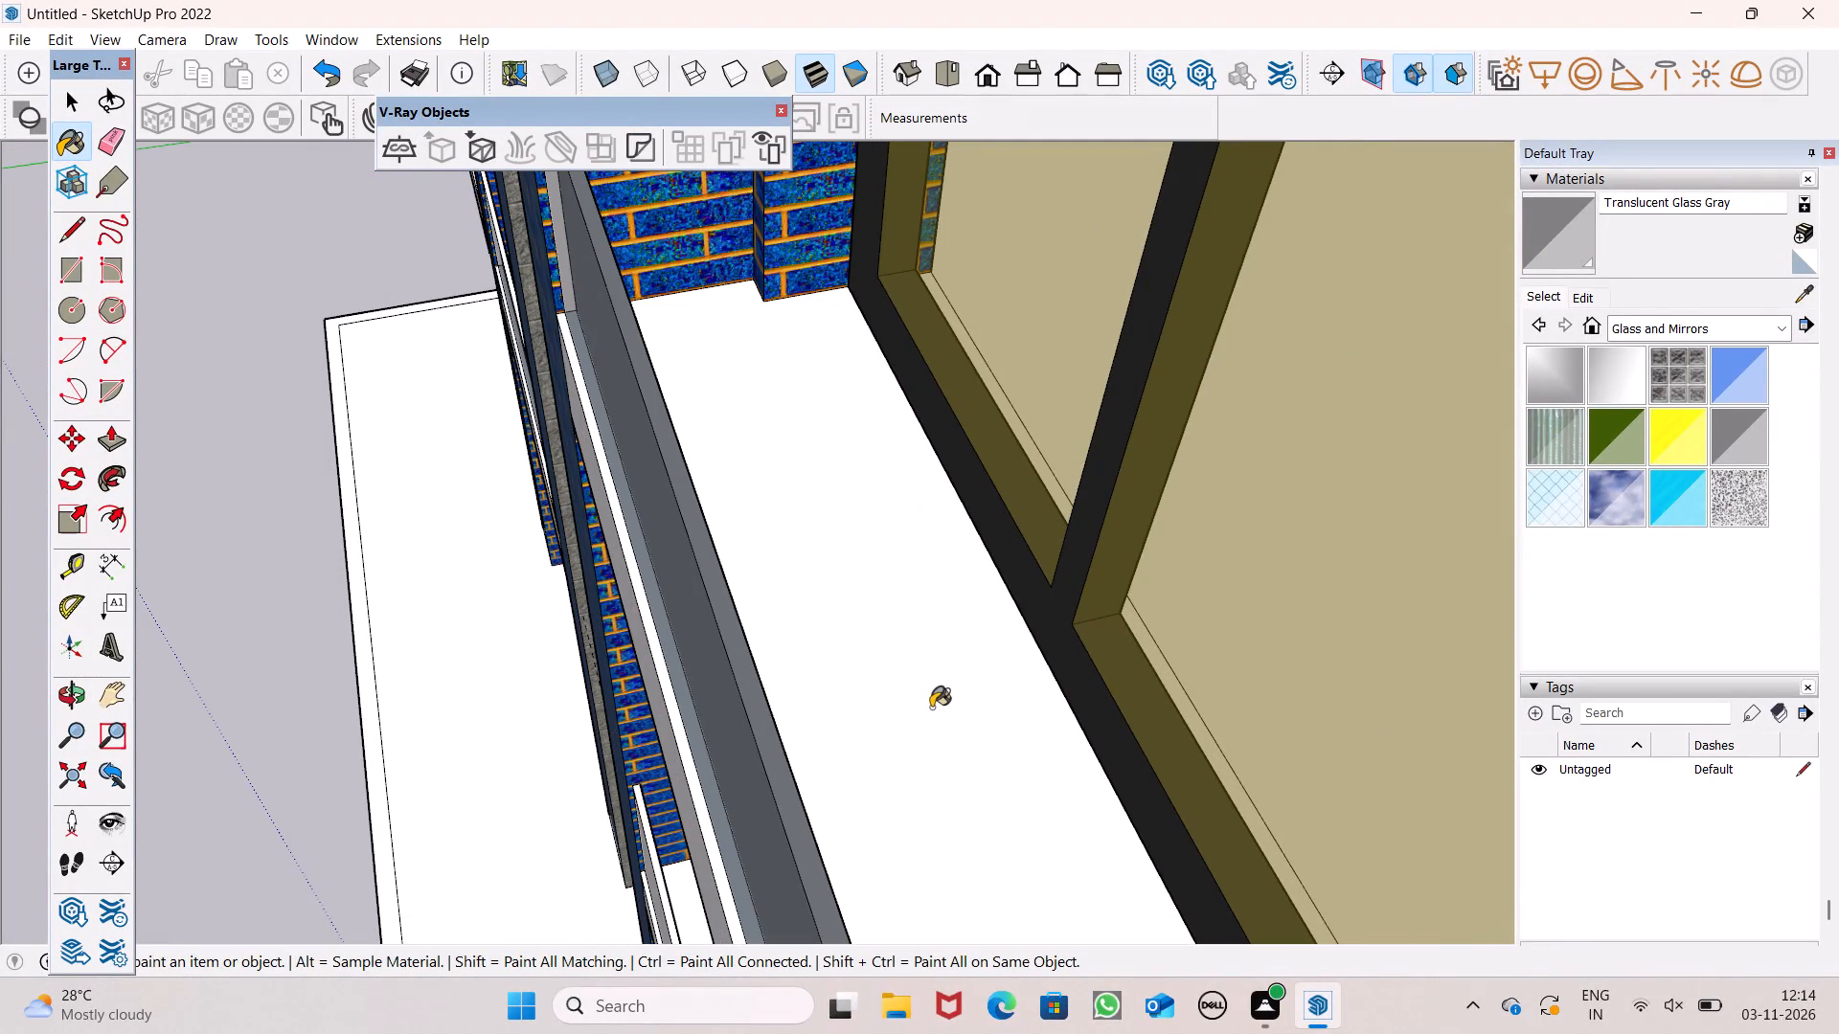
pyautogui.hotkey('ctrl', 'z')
# Paint the inner face of the right blue bay's second-lowest parapet with Translucent Glass Gray.
pyautogui.moveTo(922, 730); pyautogui.dragTo(772, 759, button='middle')
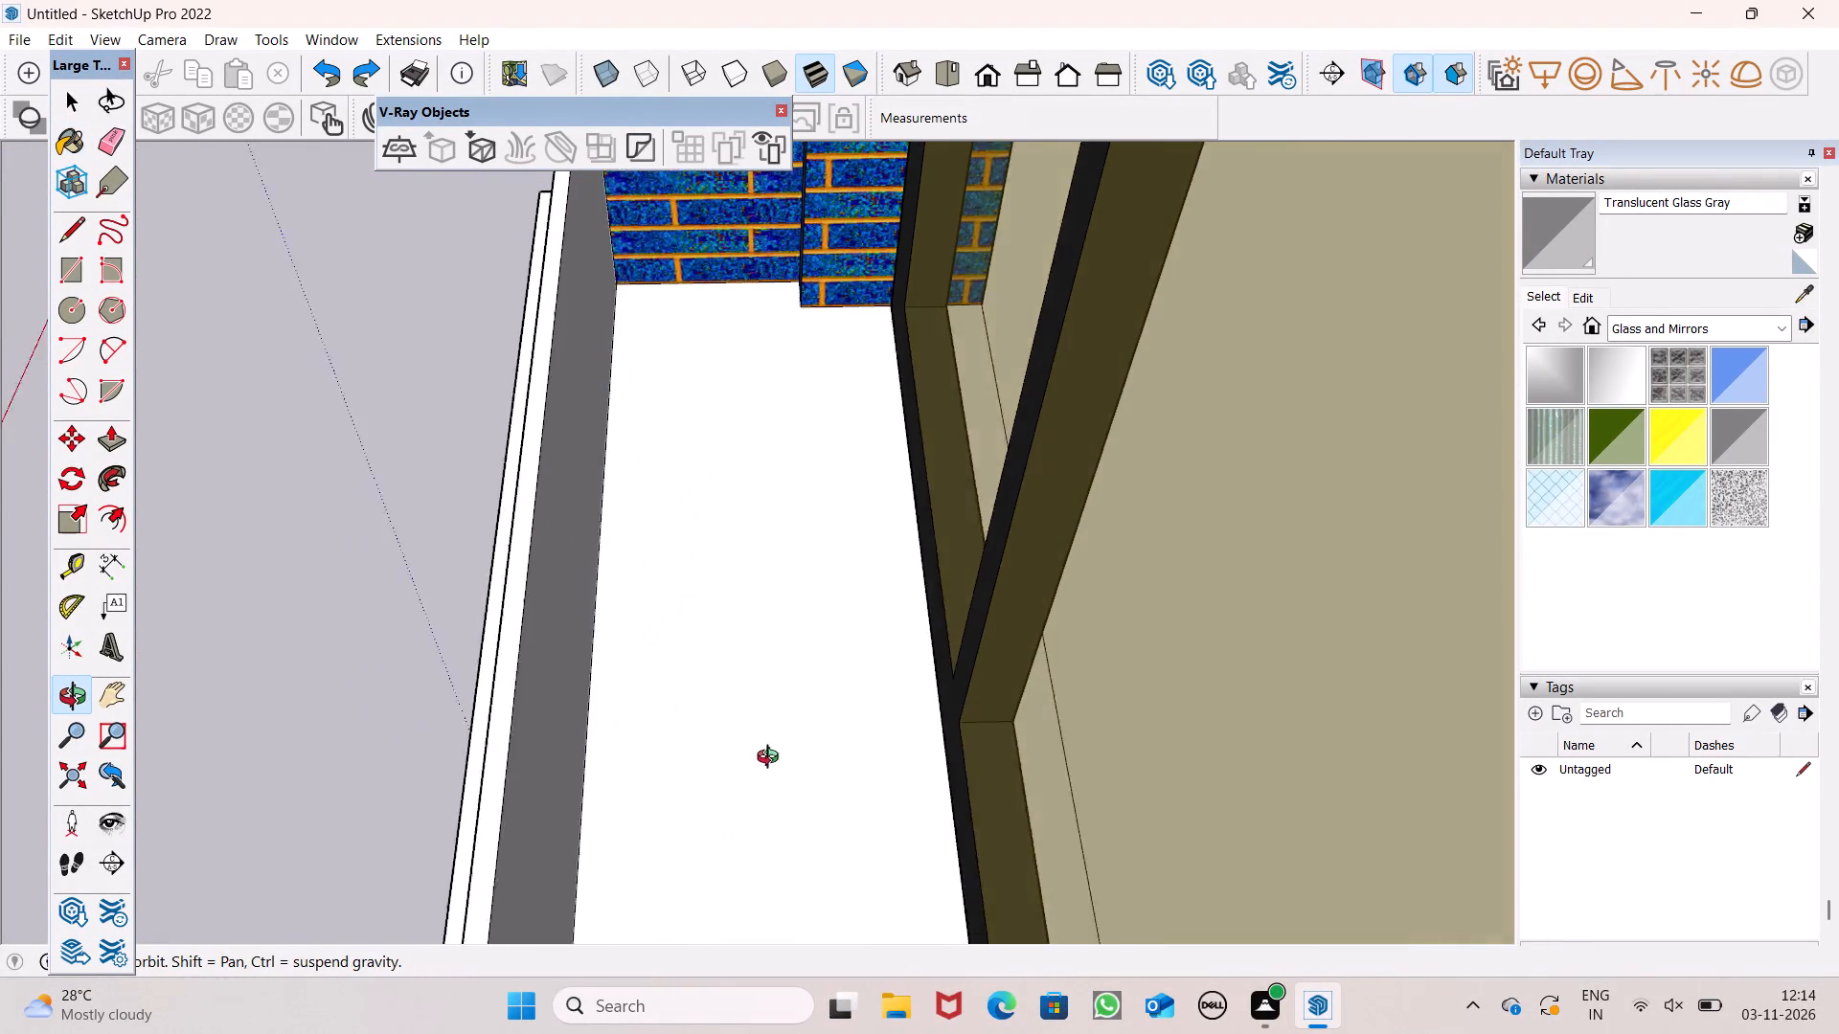
pyautogui.moveTo(772, 759); pyautogui.dragTo(747, 747, button='middle')
pyautogui.click(556, 396)
# Paint the front face of the right blue bay's lowest parapet with Translucent Glass Gray.
pyautogui.moveTo(630, 506); pyautogui.dragTo(1063, 482, button='middle')
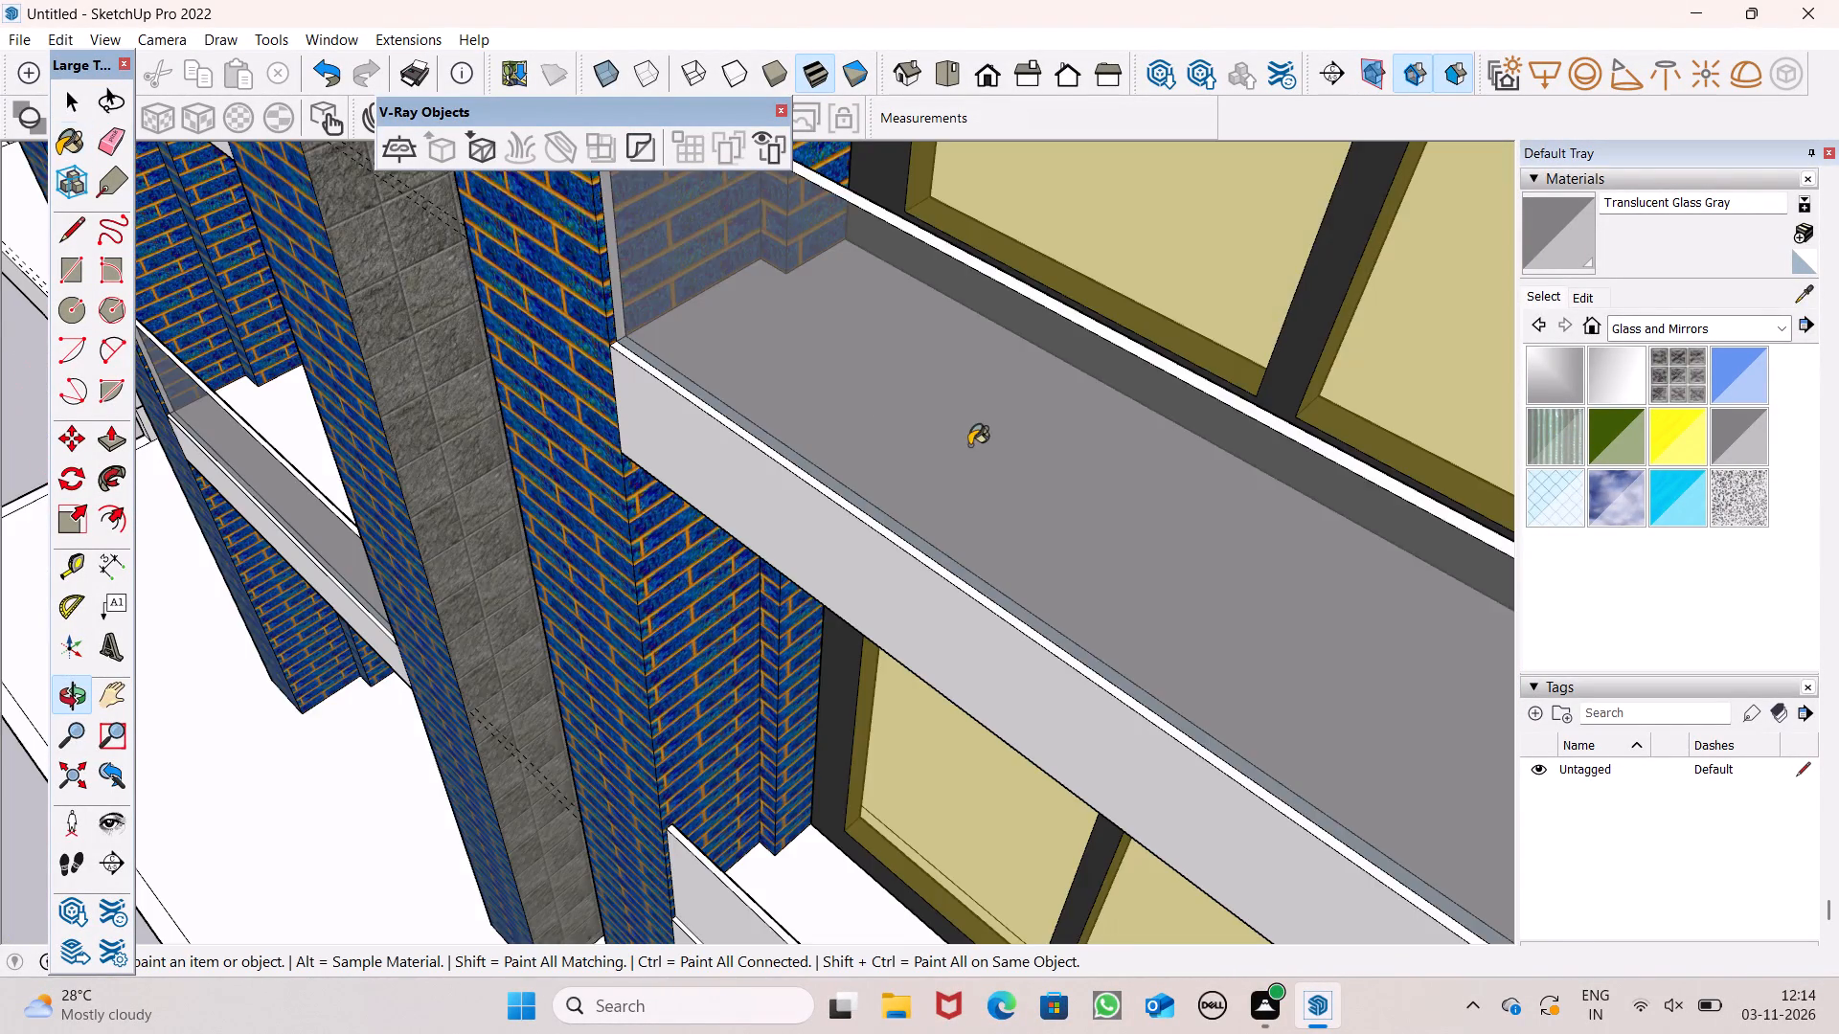
pyautogui.scroll(-11, 819, 383)
pyautogui.scroll(5, 805, 697)
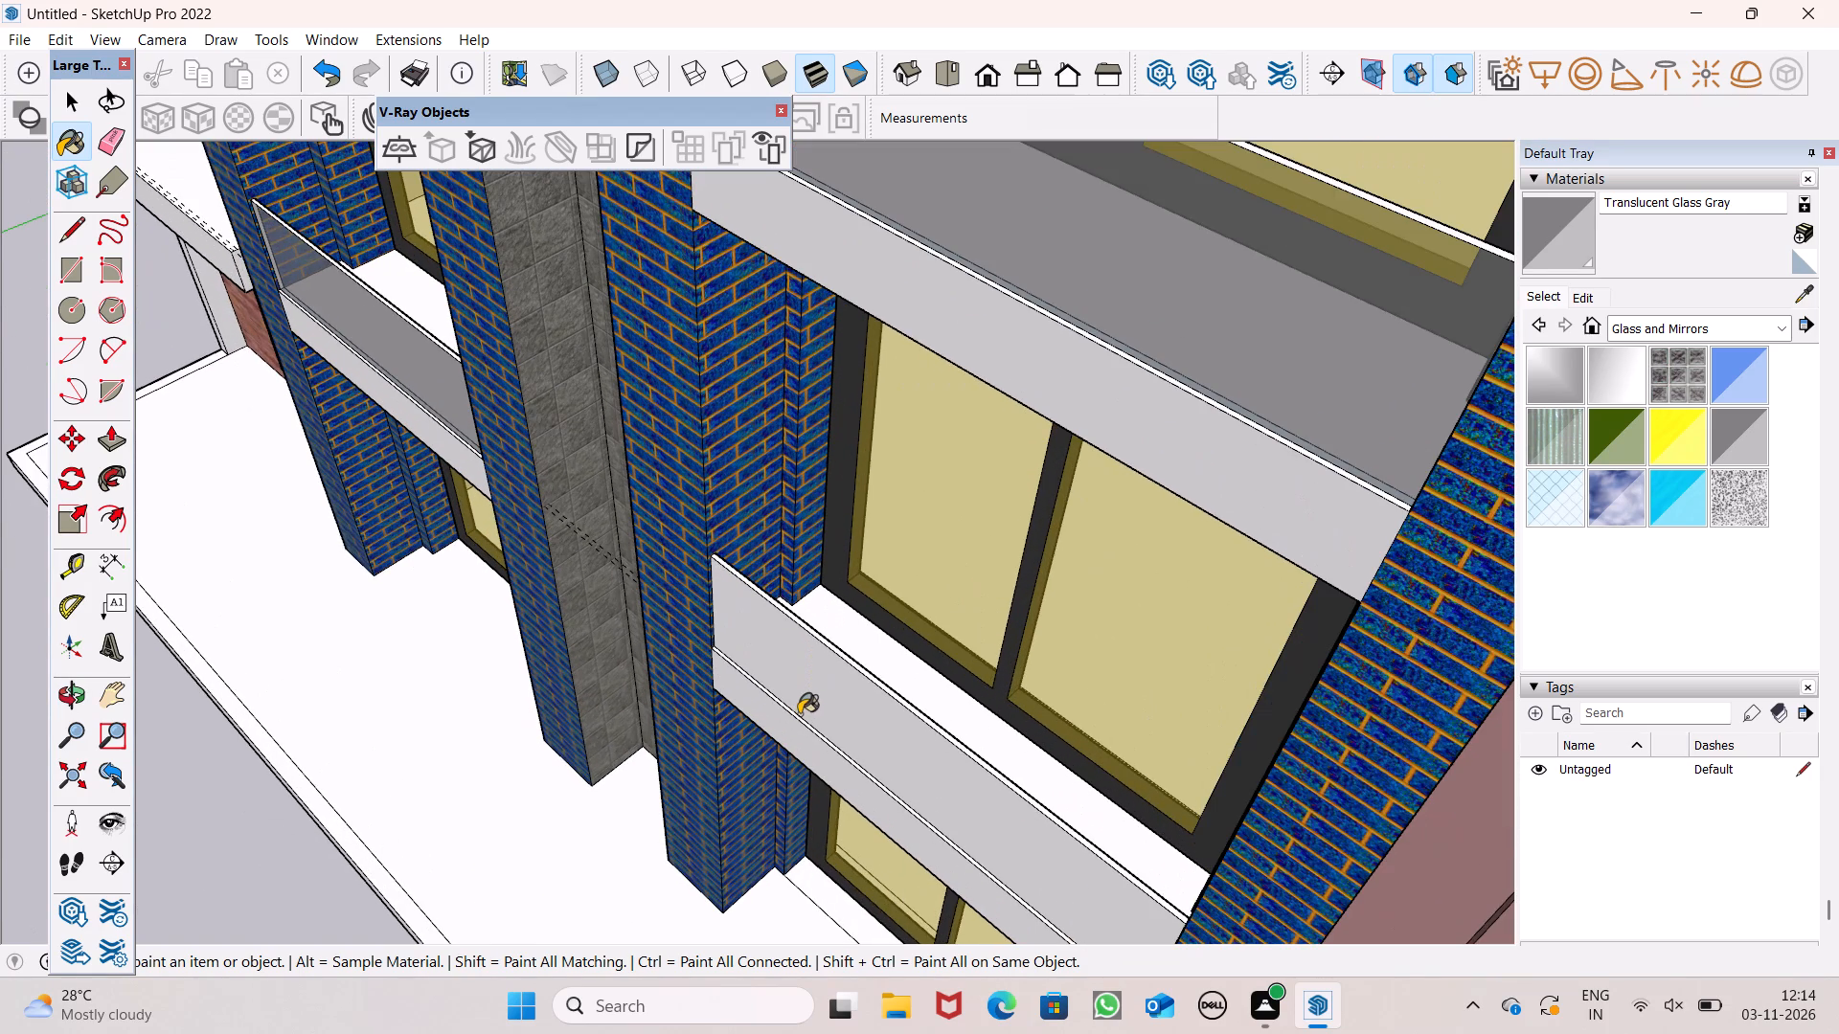
pyautogui.click(803, 705)
# Paint the inner face of the right blue bay's lowest parapet with Translucent Glass Gray.
pyautogui.scroll(5, 829, 683)
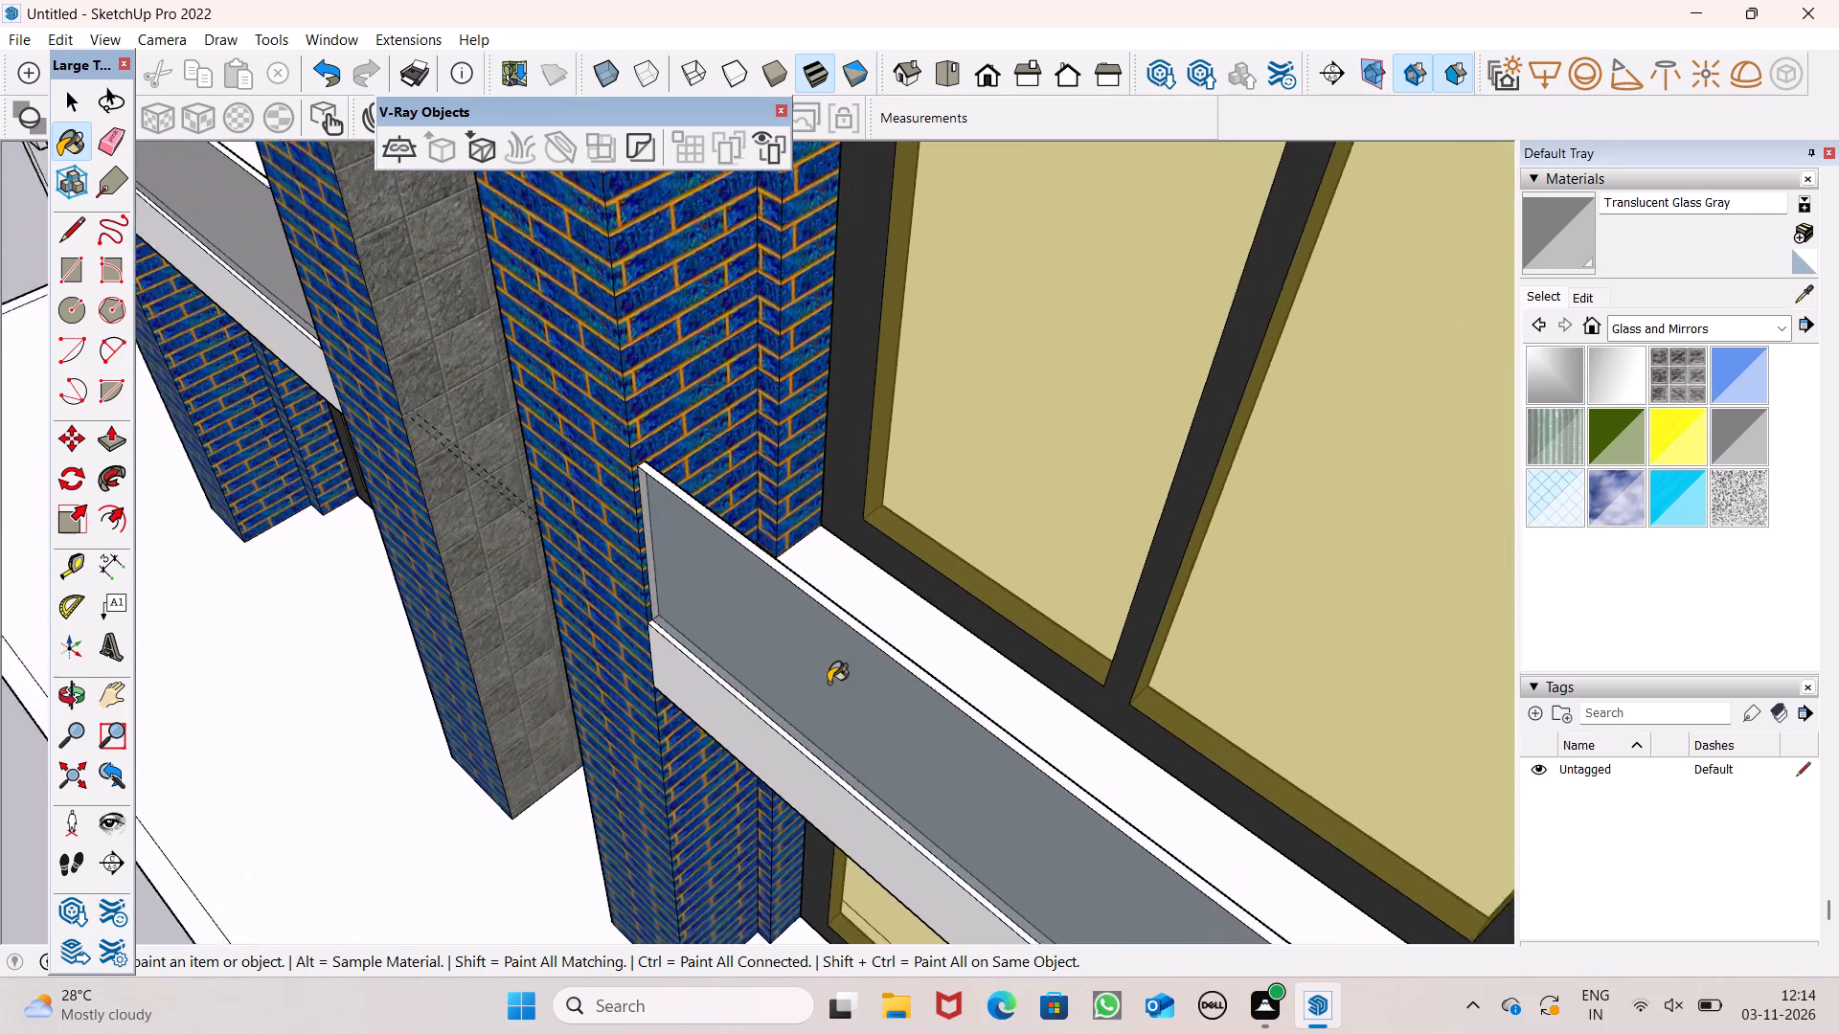
pyautogui.scroll(3, 829, 683)
pyautogui.moveTo(965, 723); pyautogui.dragTo(563, 620, button='middle')
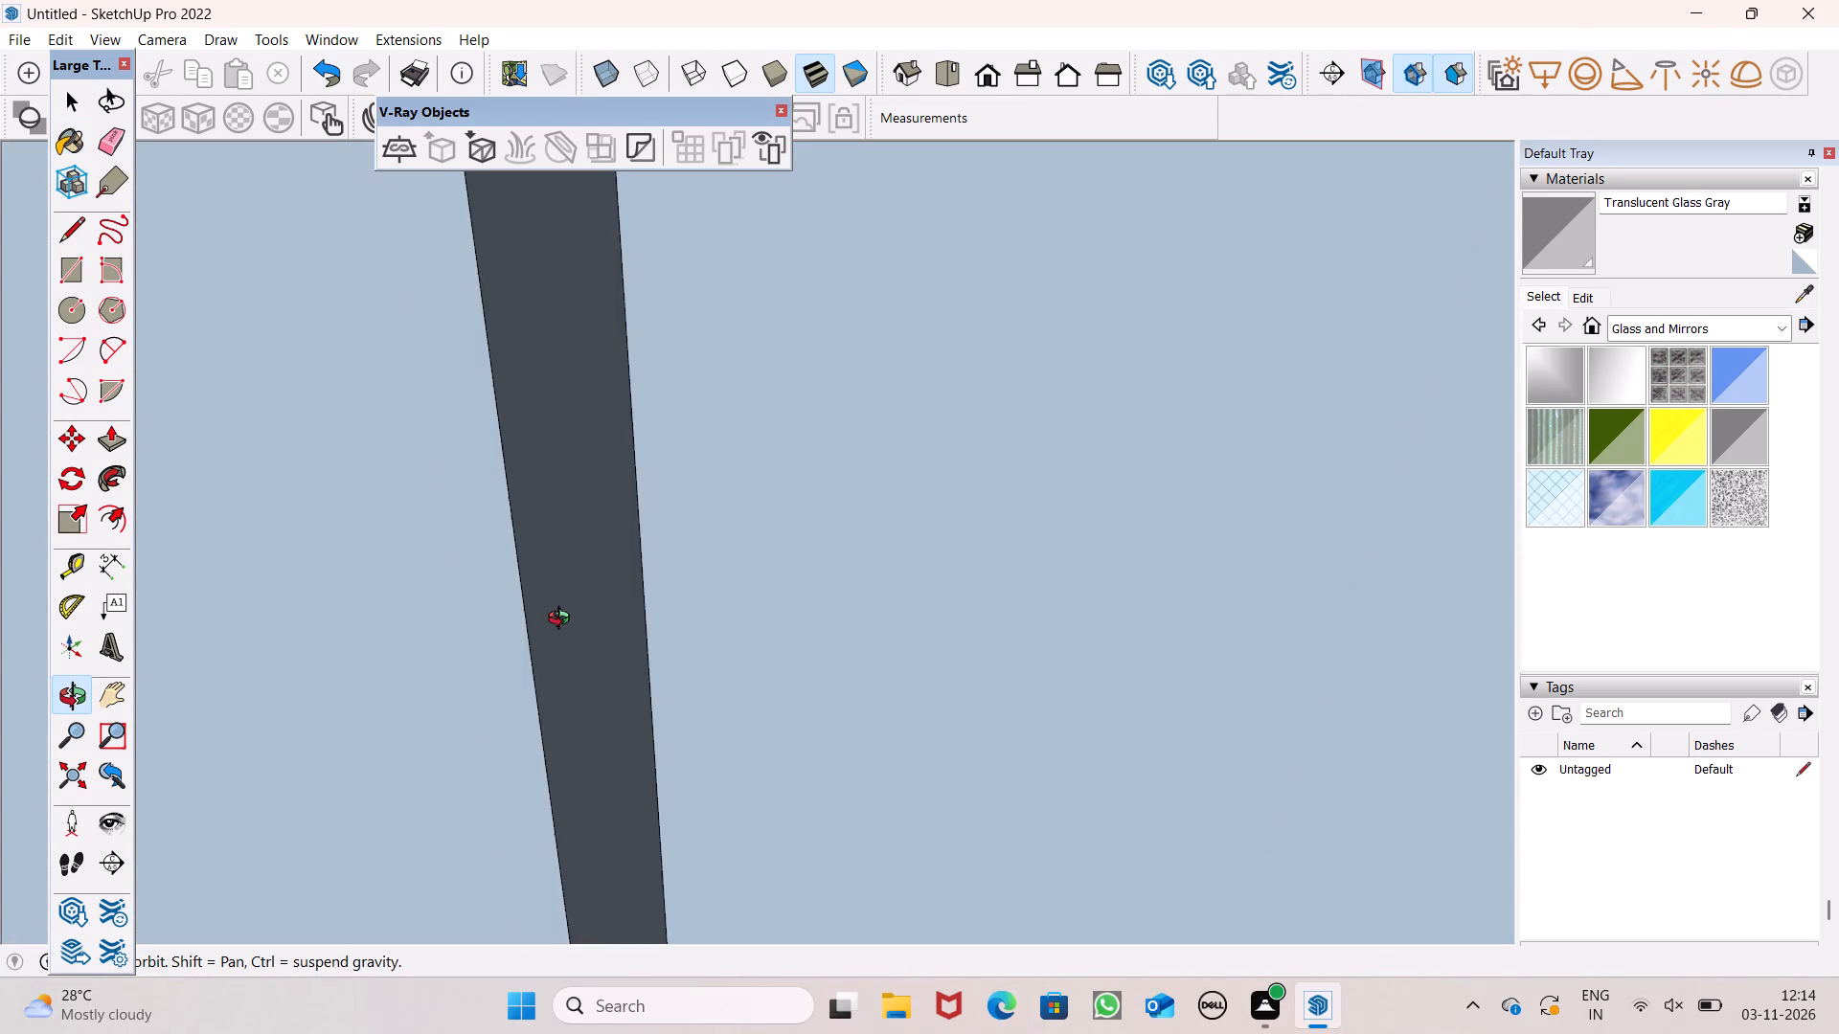
pyautogui.moveTo(563, 620); pyautogui.dragTo(810, 578, button='middle')
pyautogui.scroll(-7, 996, 452)
pyautogui.scroll(4, 984, 524)
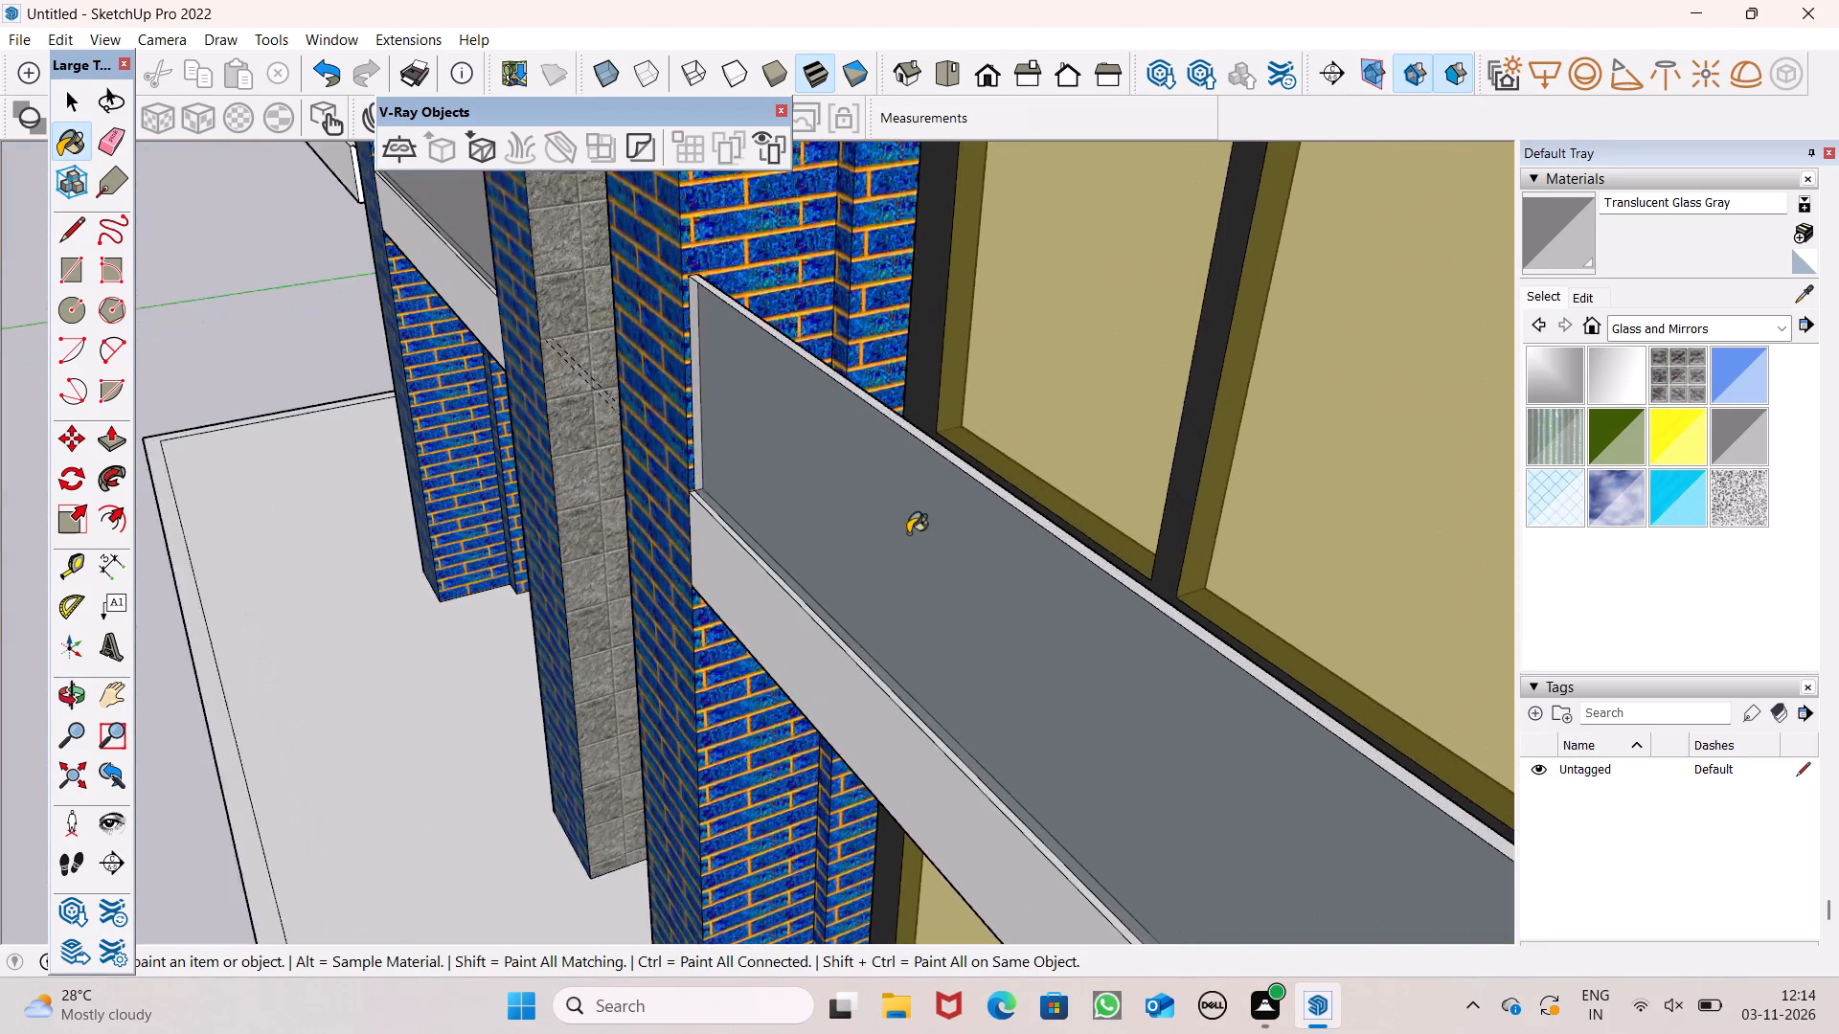
pyautogui.scroll(7, 908, 533)
pyautogui.scroll(-1, 937, 490)
pyautogui.scroll(5, 936, 491)
pyautogui.moveTo(1010, 498); pyautogui.dragTo(515, 495, button='middle')
pyautogui.click(1067, 682)
# Erase the four horizontal dashed guide lines that cross the building at the floor levels.
pyautogui.moveTo(887, 634); pyautogui.dragTo(1397, 604, button='middle')
pyautogui.scroll(1, 1397, 604)
pyautogui.scroll(-6, 873, 590)
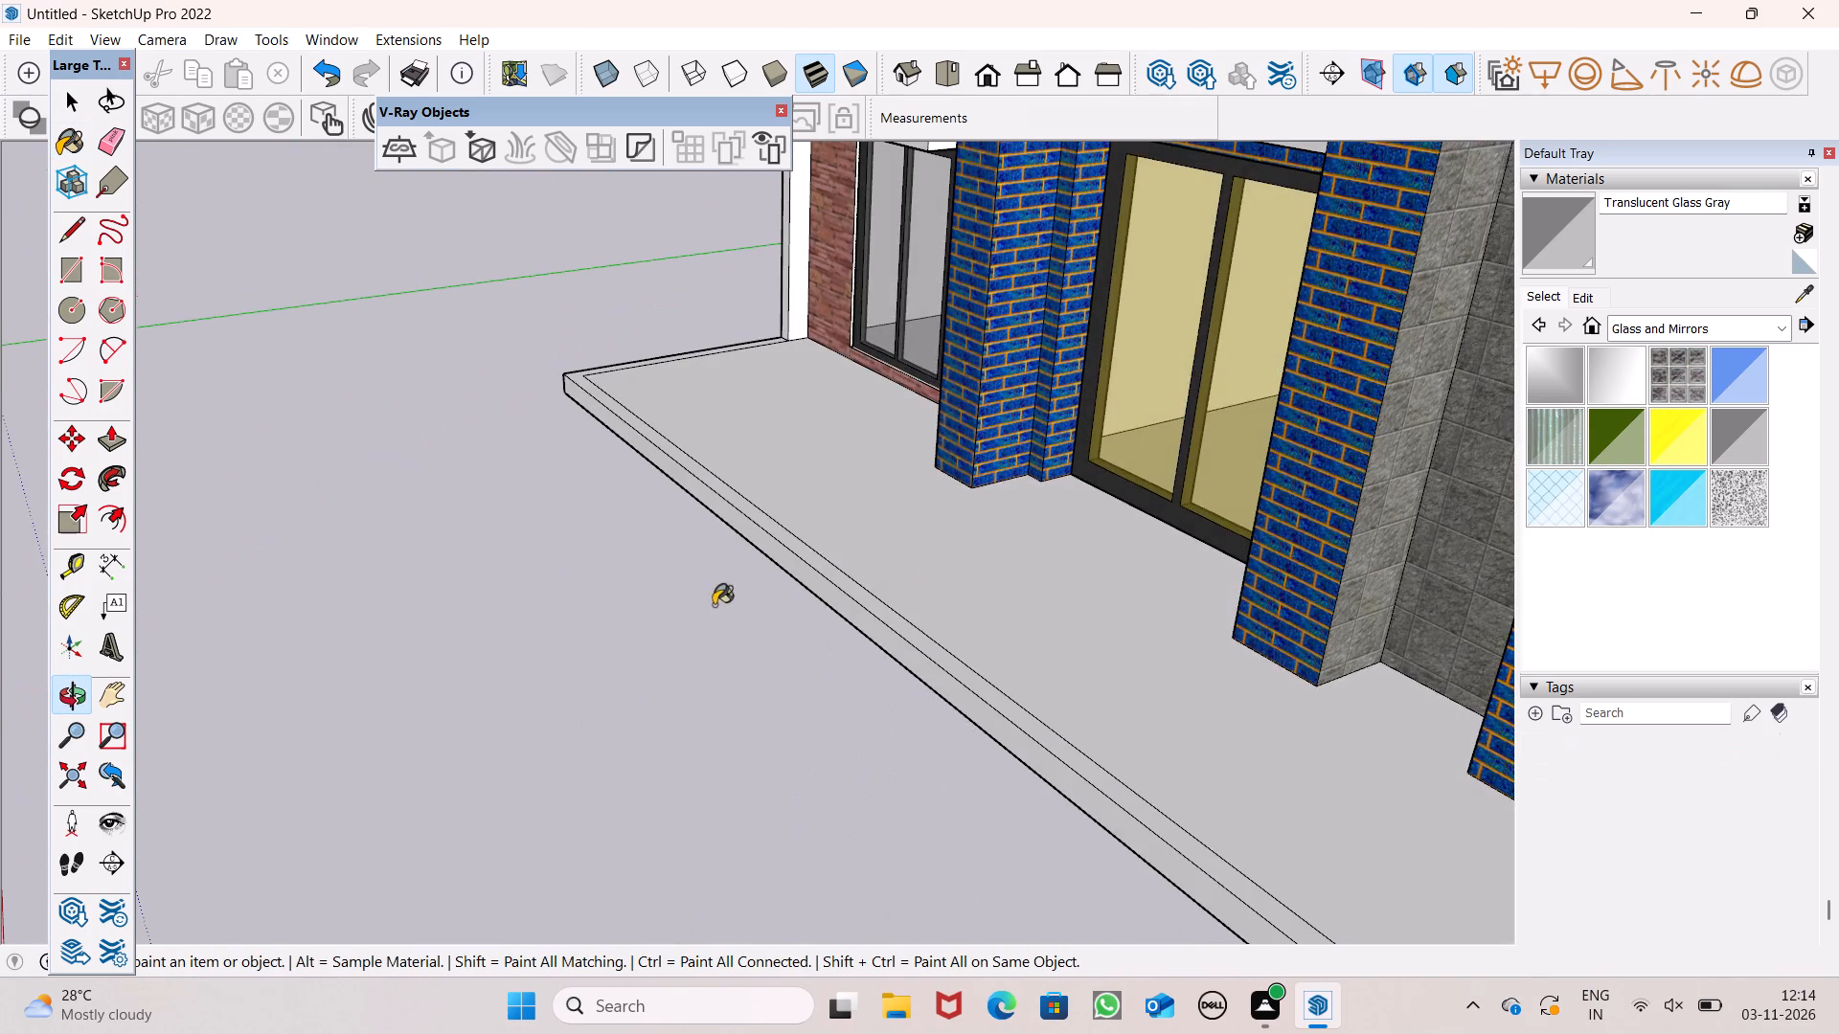
pyautogui.scroll(-10, 622, 565)
pyautogui.moveTo(608, 634); pyautogui.dragTo(1082, 549, button='middle')
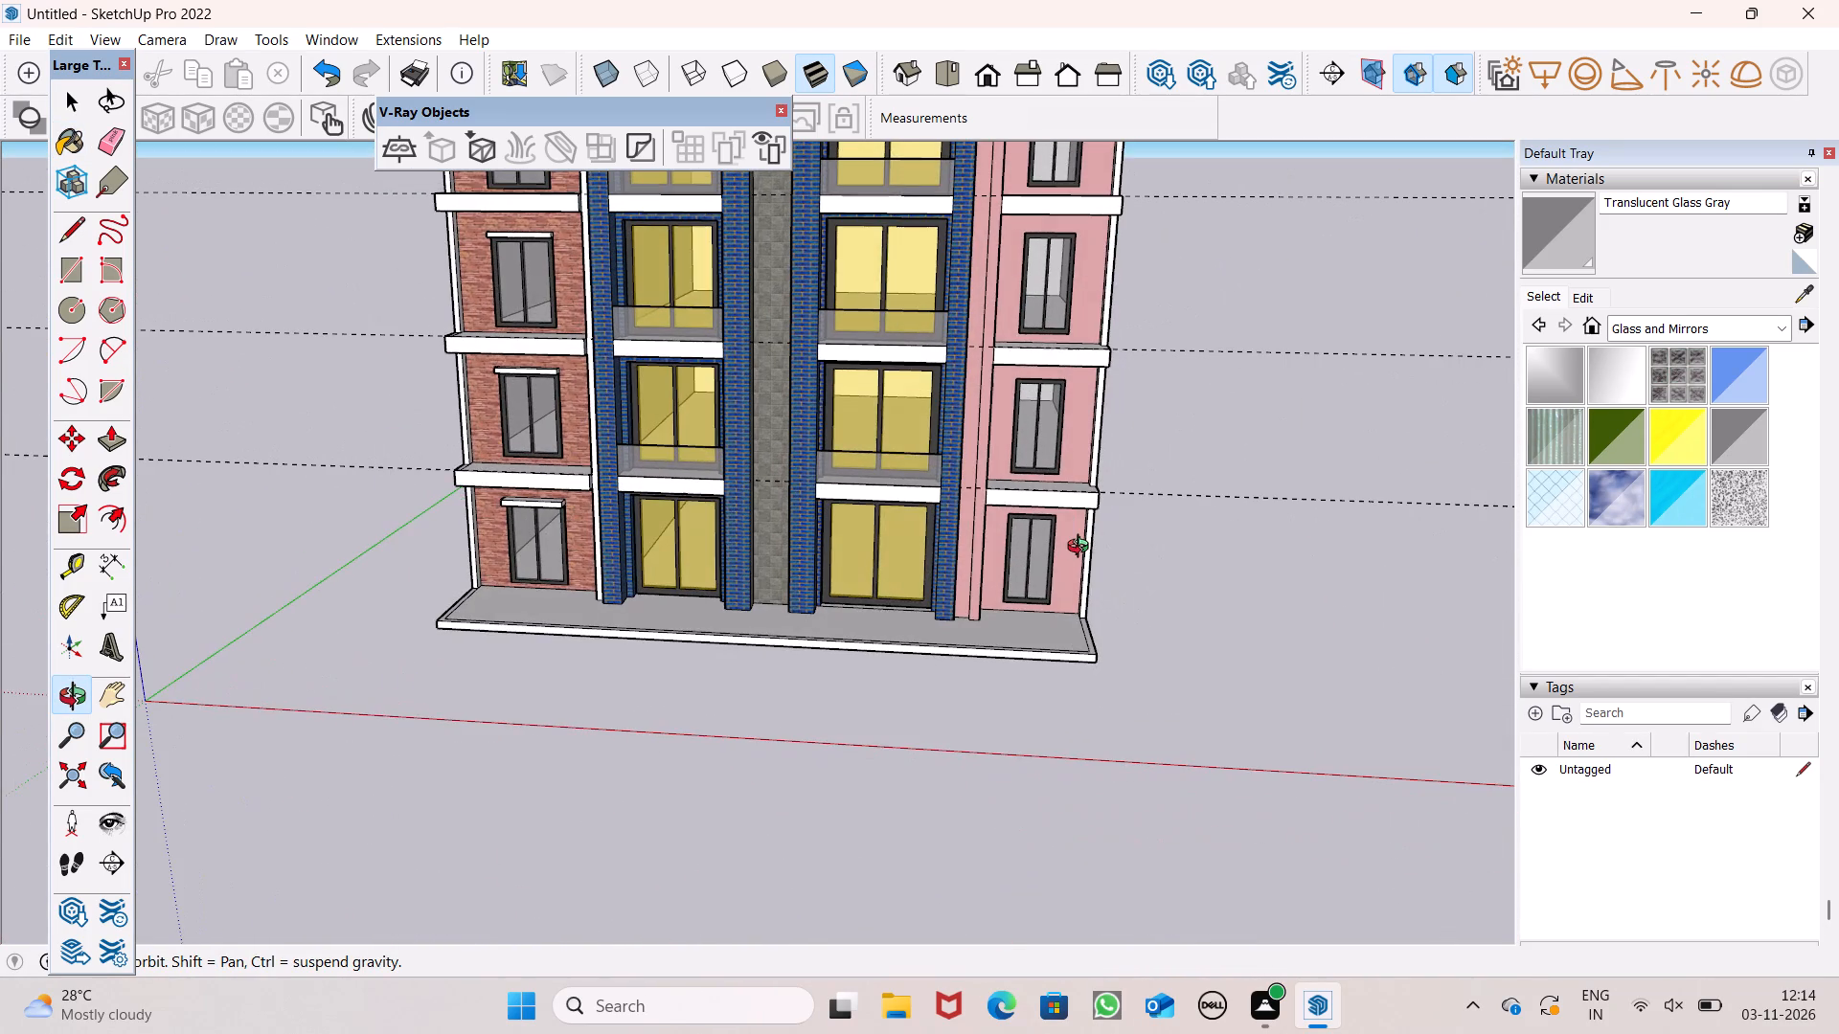
pyautogui.moveTo(1082, 549); pyautogui.dragTo(1127, 588, button='middle')
pyautogui.scroll(-6, 1204, 618)
pyautogui.scroll(-5, 916, 666)
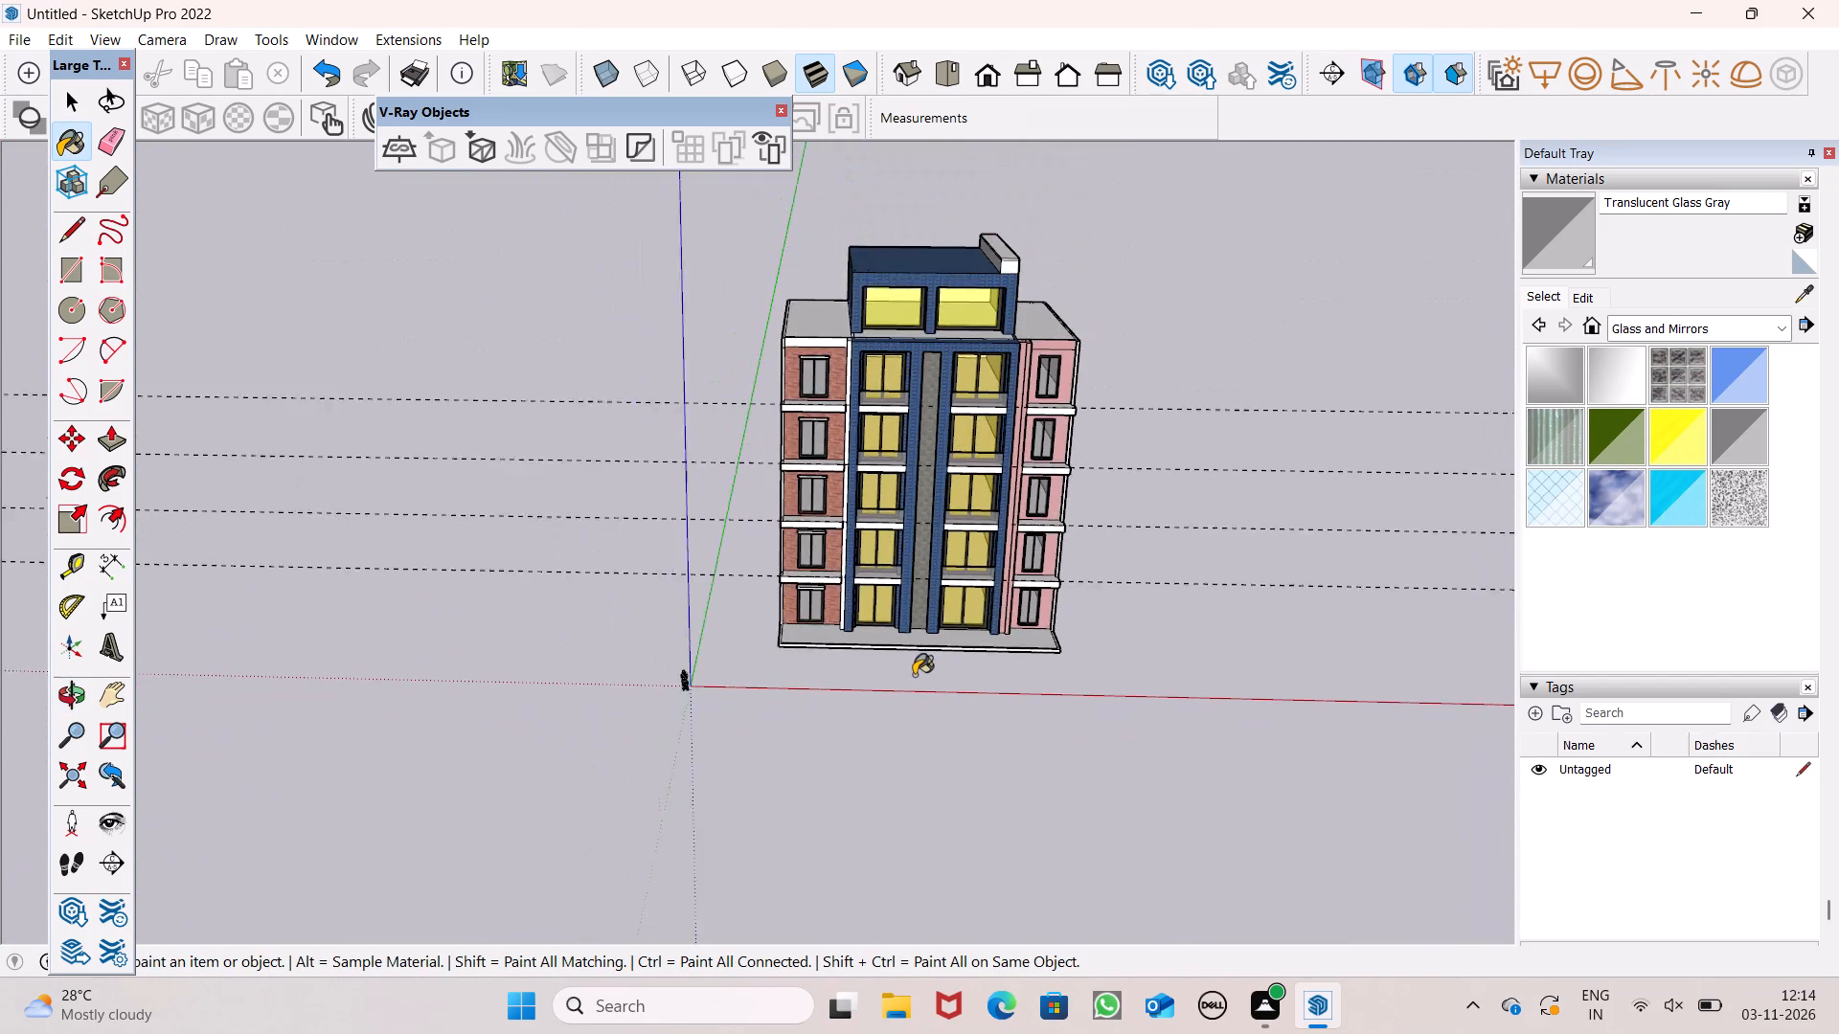
pyautogui.scroll(-2, 914, 675)
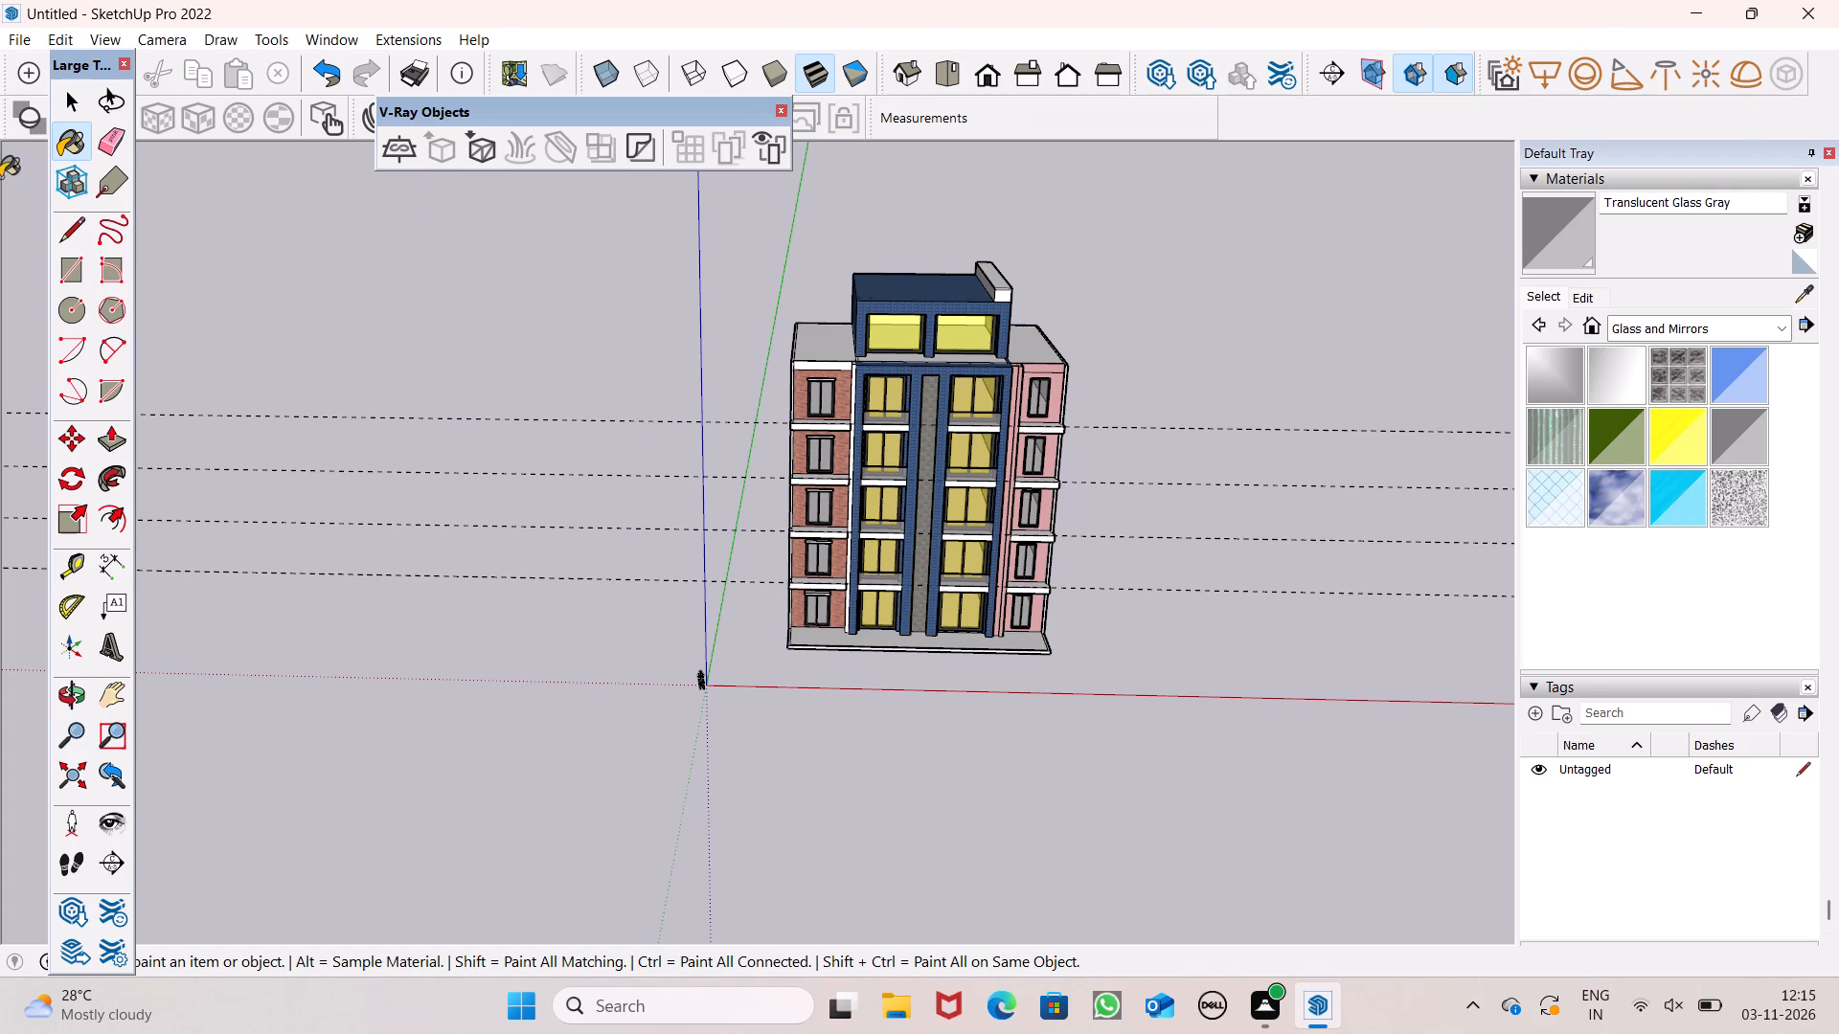
pyautogui.click(106, 138)
pyautogui.moveTo(624, 360); pyautogui.dragTo(636, 446)
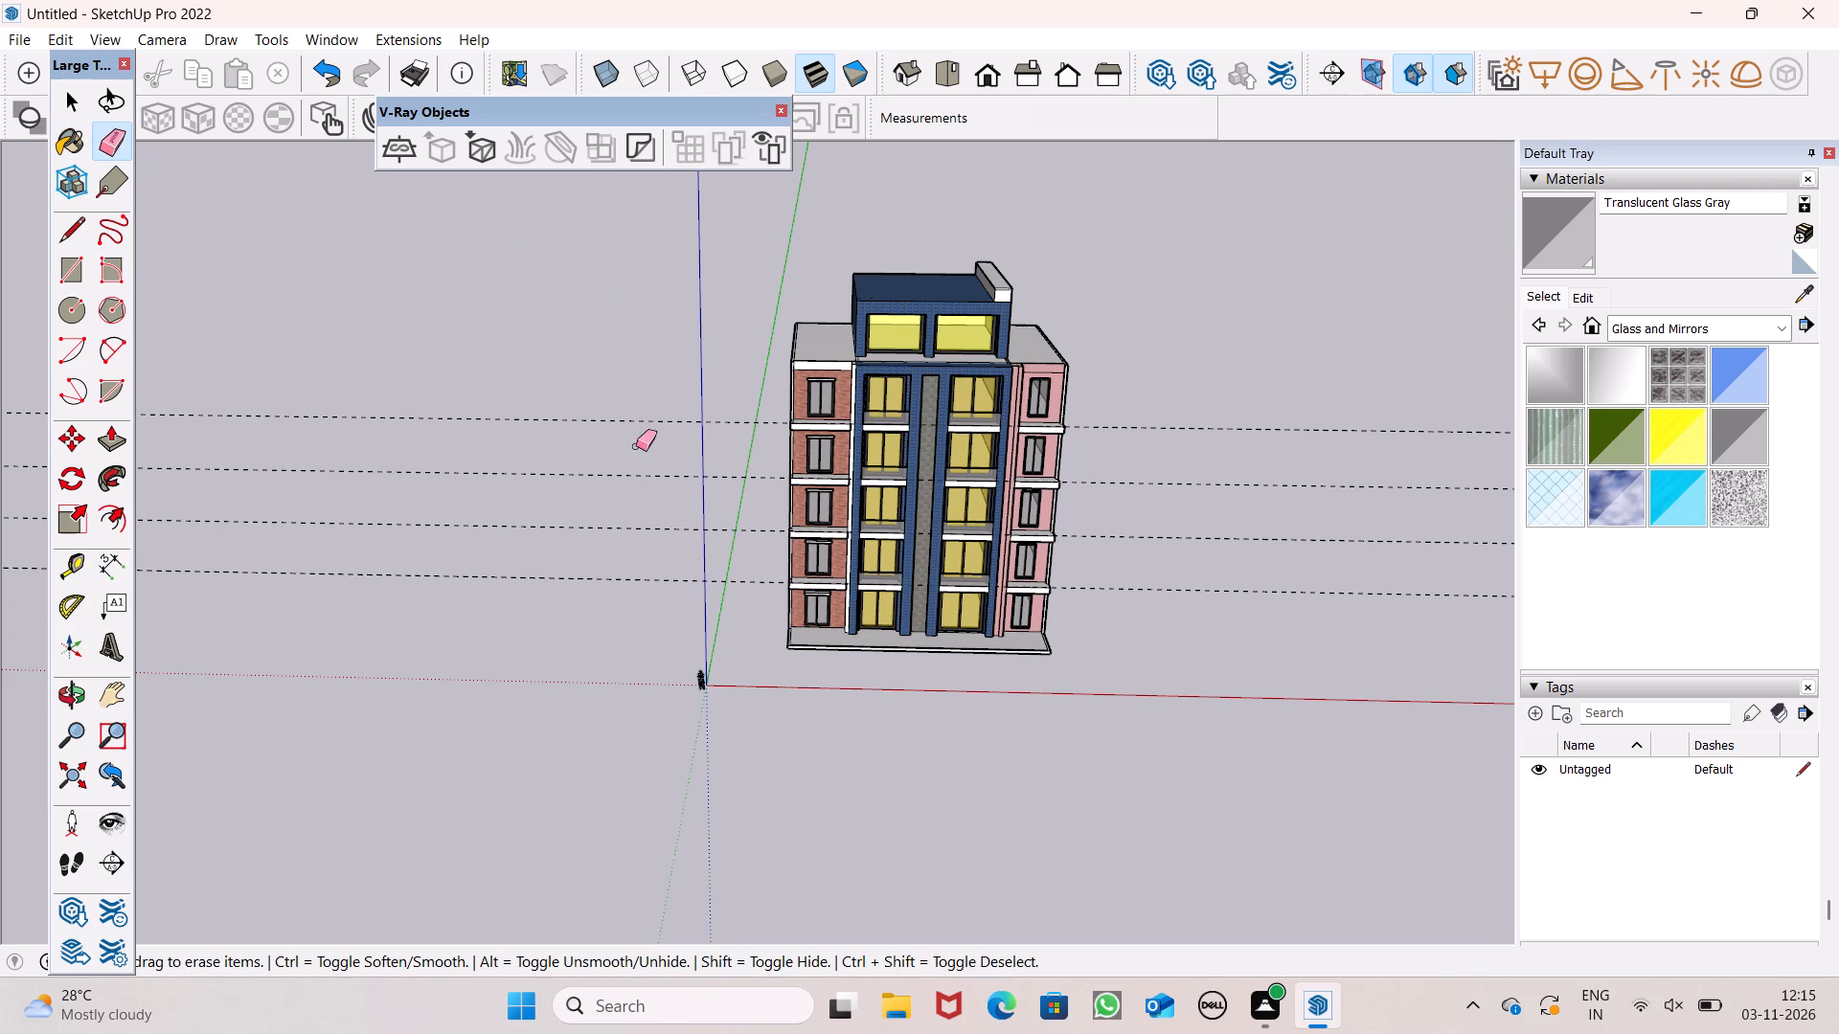
pyautogui.moveTo(636, 446); pyautogui.dragTo(633, 589)
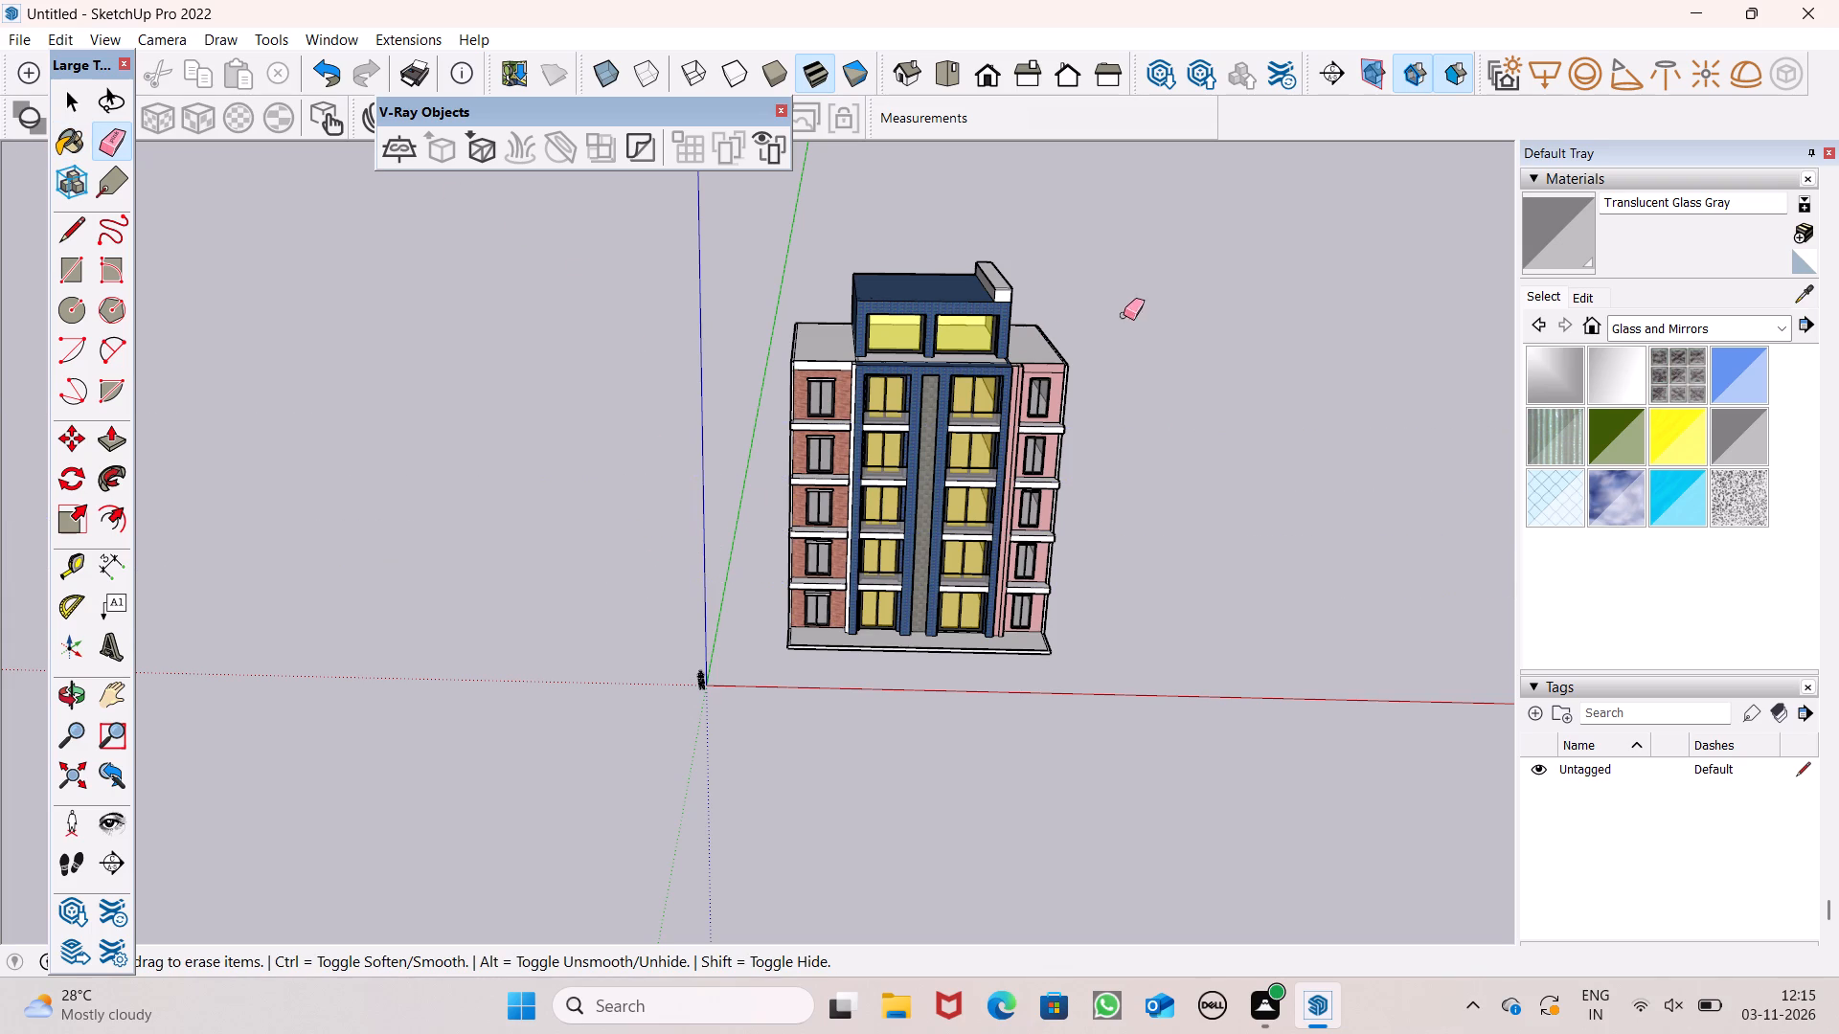
# Paint the top edge of the left blue bay's highest glass parapet with Metal Silver from the Metal materials.
pyautogui.scroll(5, 1107, 353)
pyautogui.scroll(1, 1114, 461)
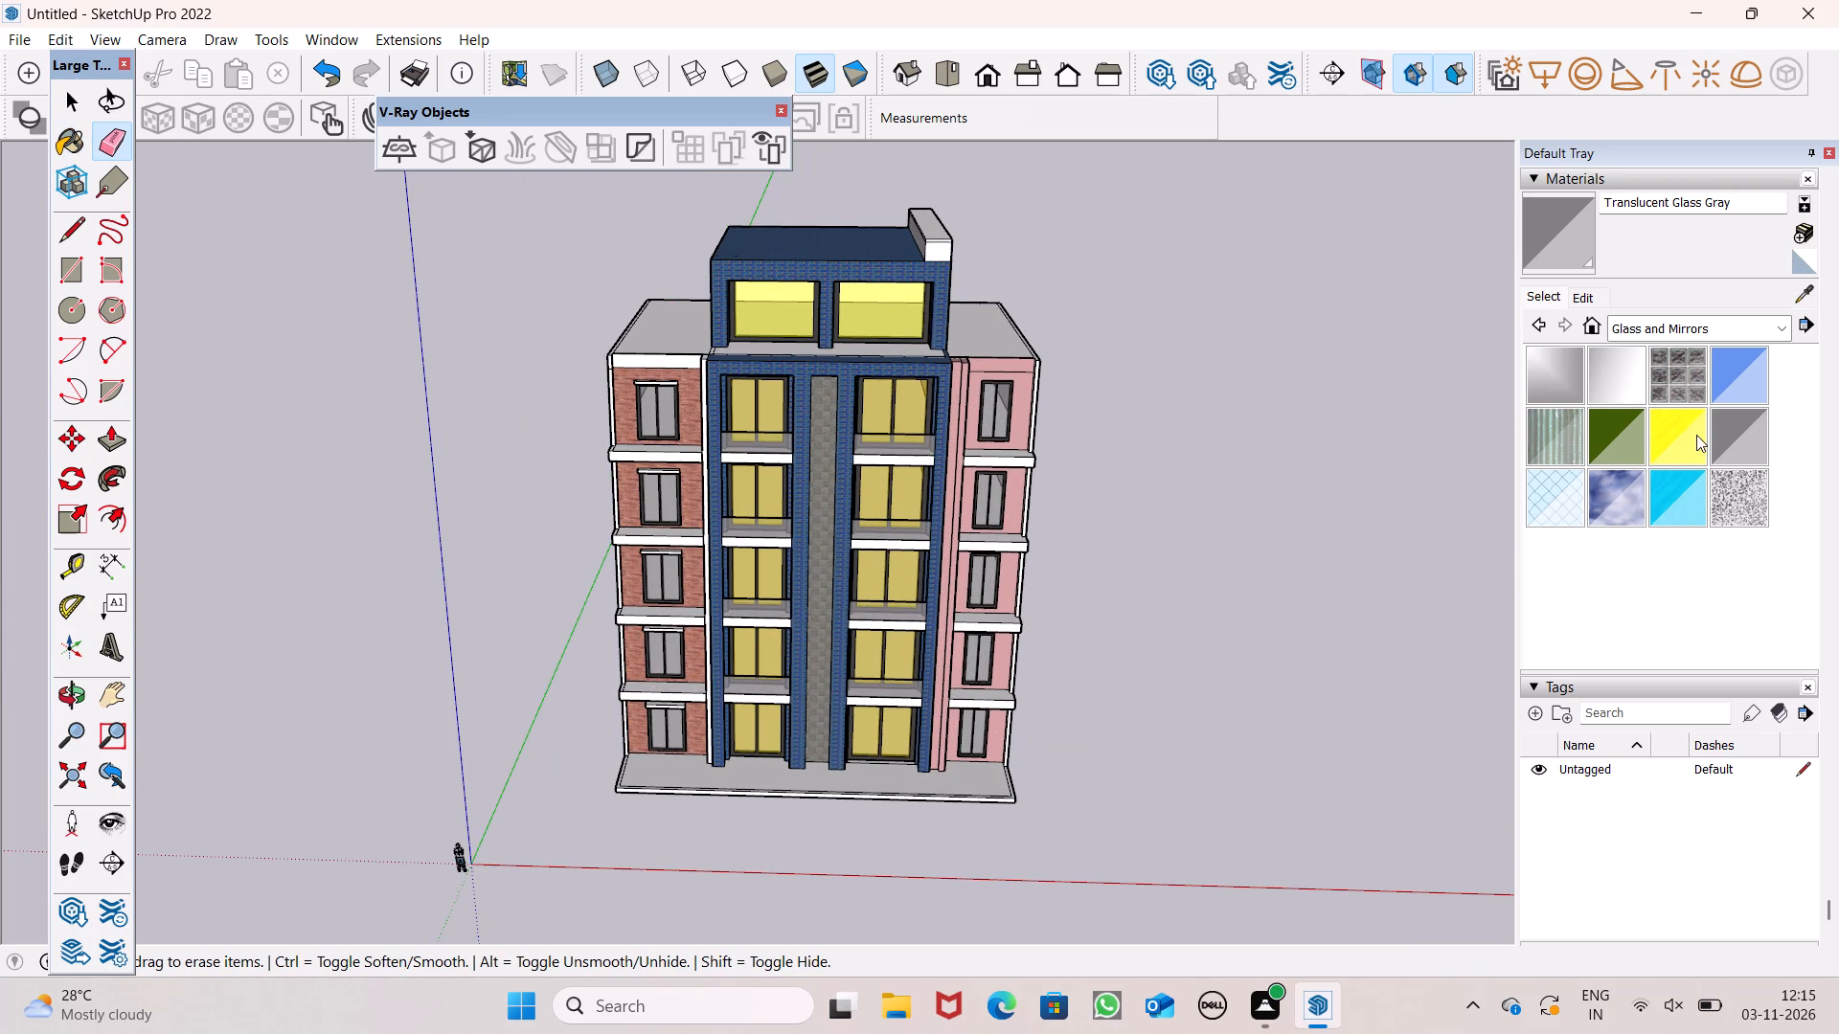
pyautogui.click(1660, 326)
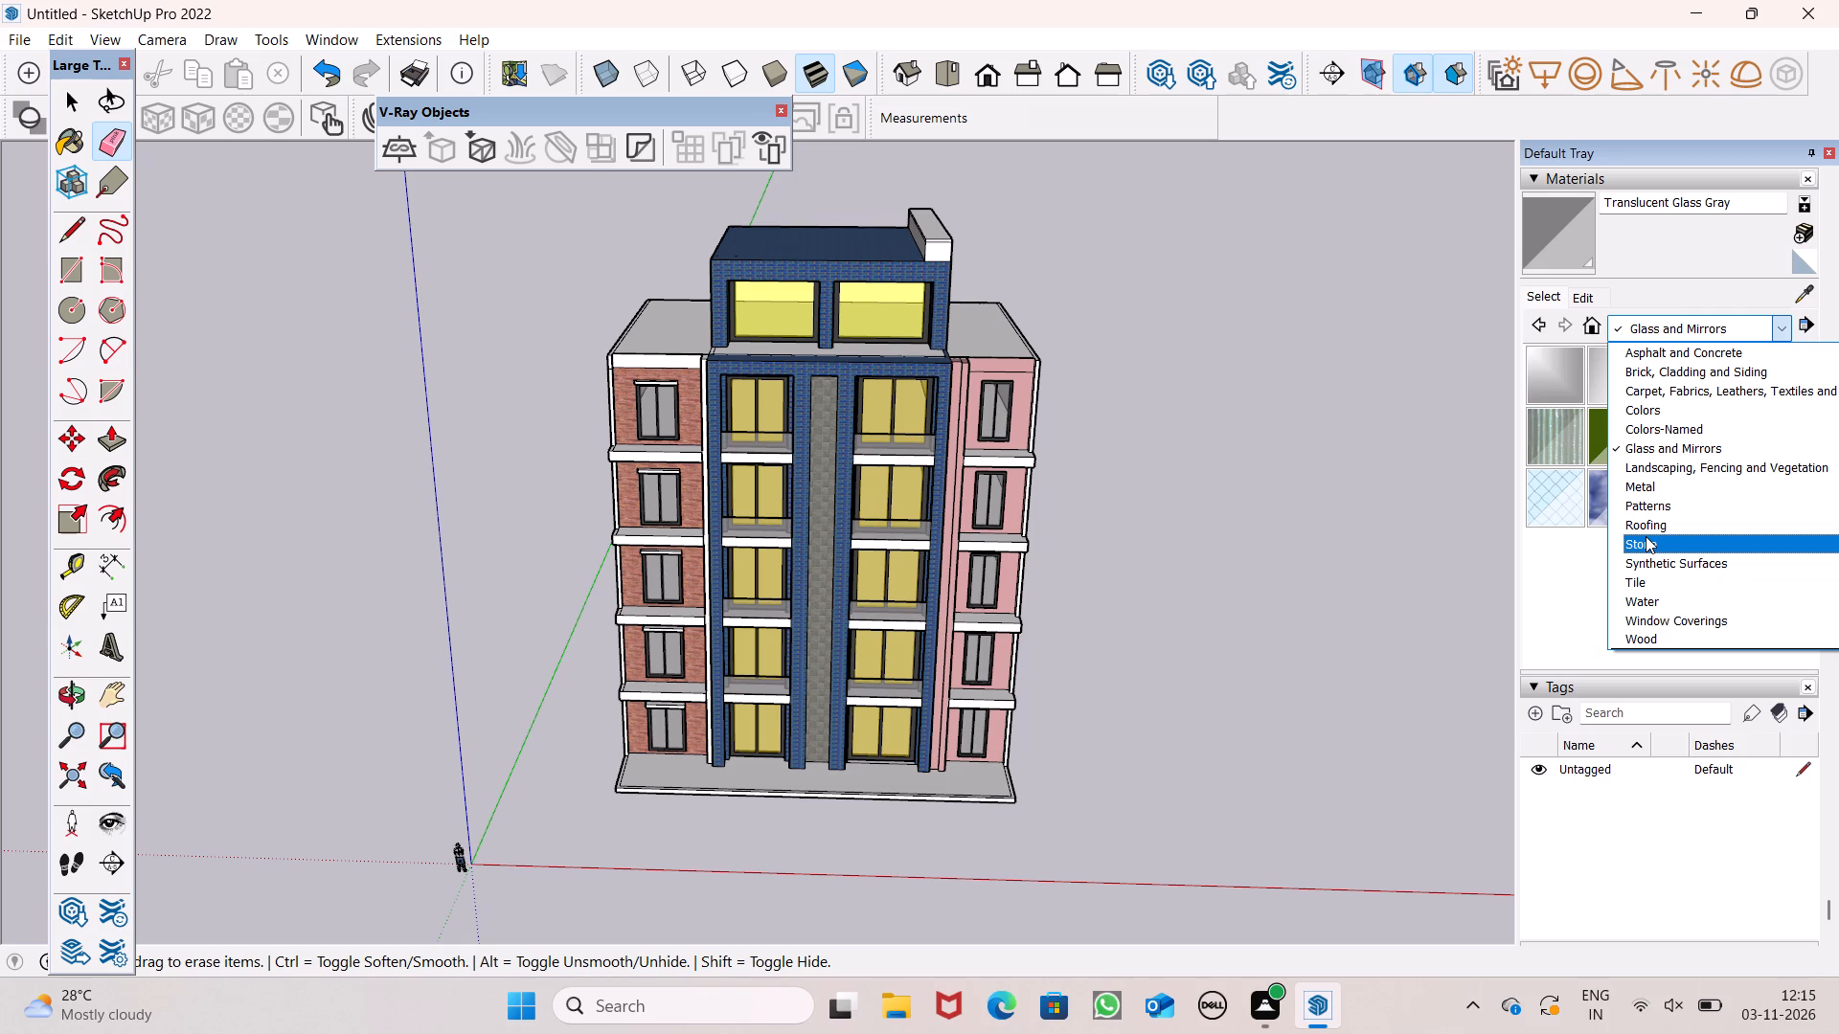
pyautogui.click(1642, 488)
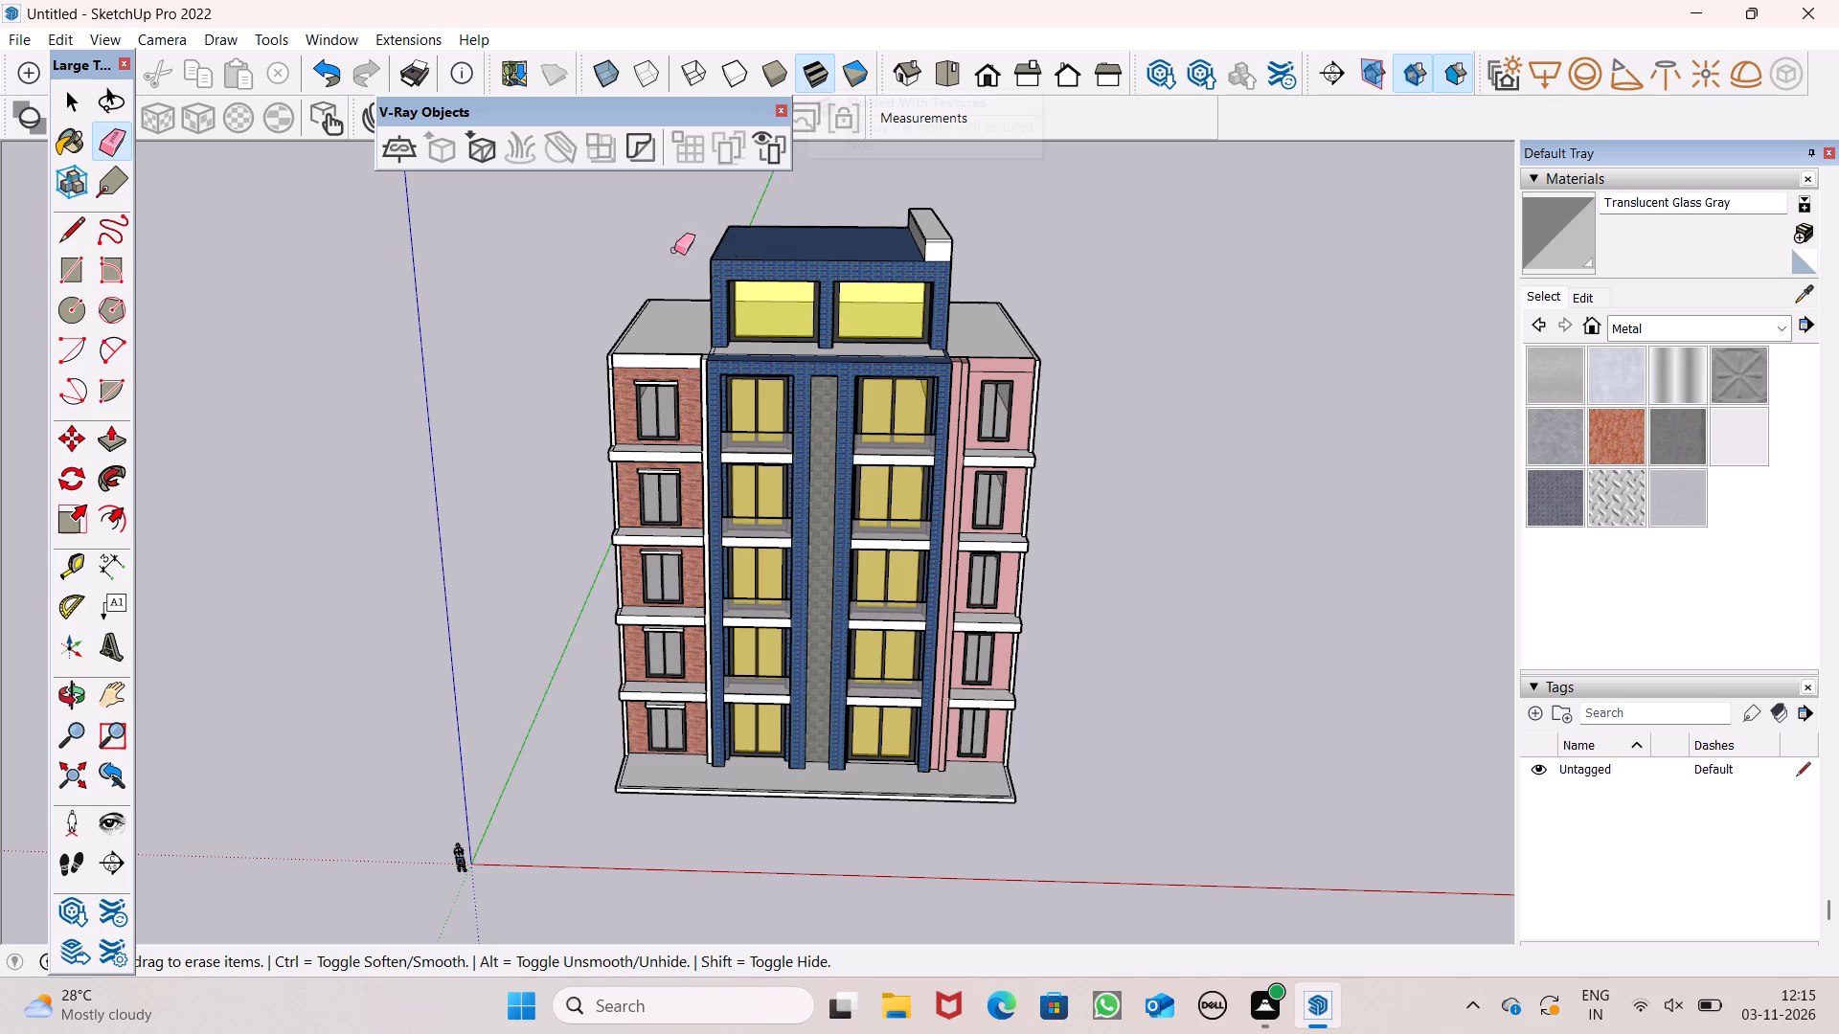
pyautogui.scroll(-2, 671, 371)
pyautogui.moveTo(910, 572); pyautogui.dragTo(883, 594, button='middle')
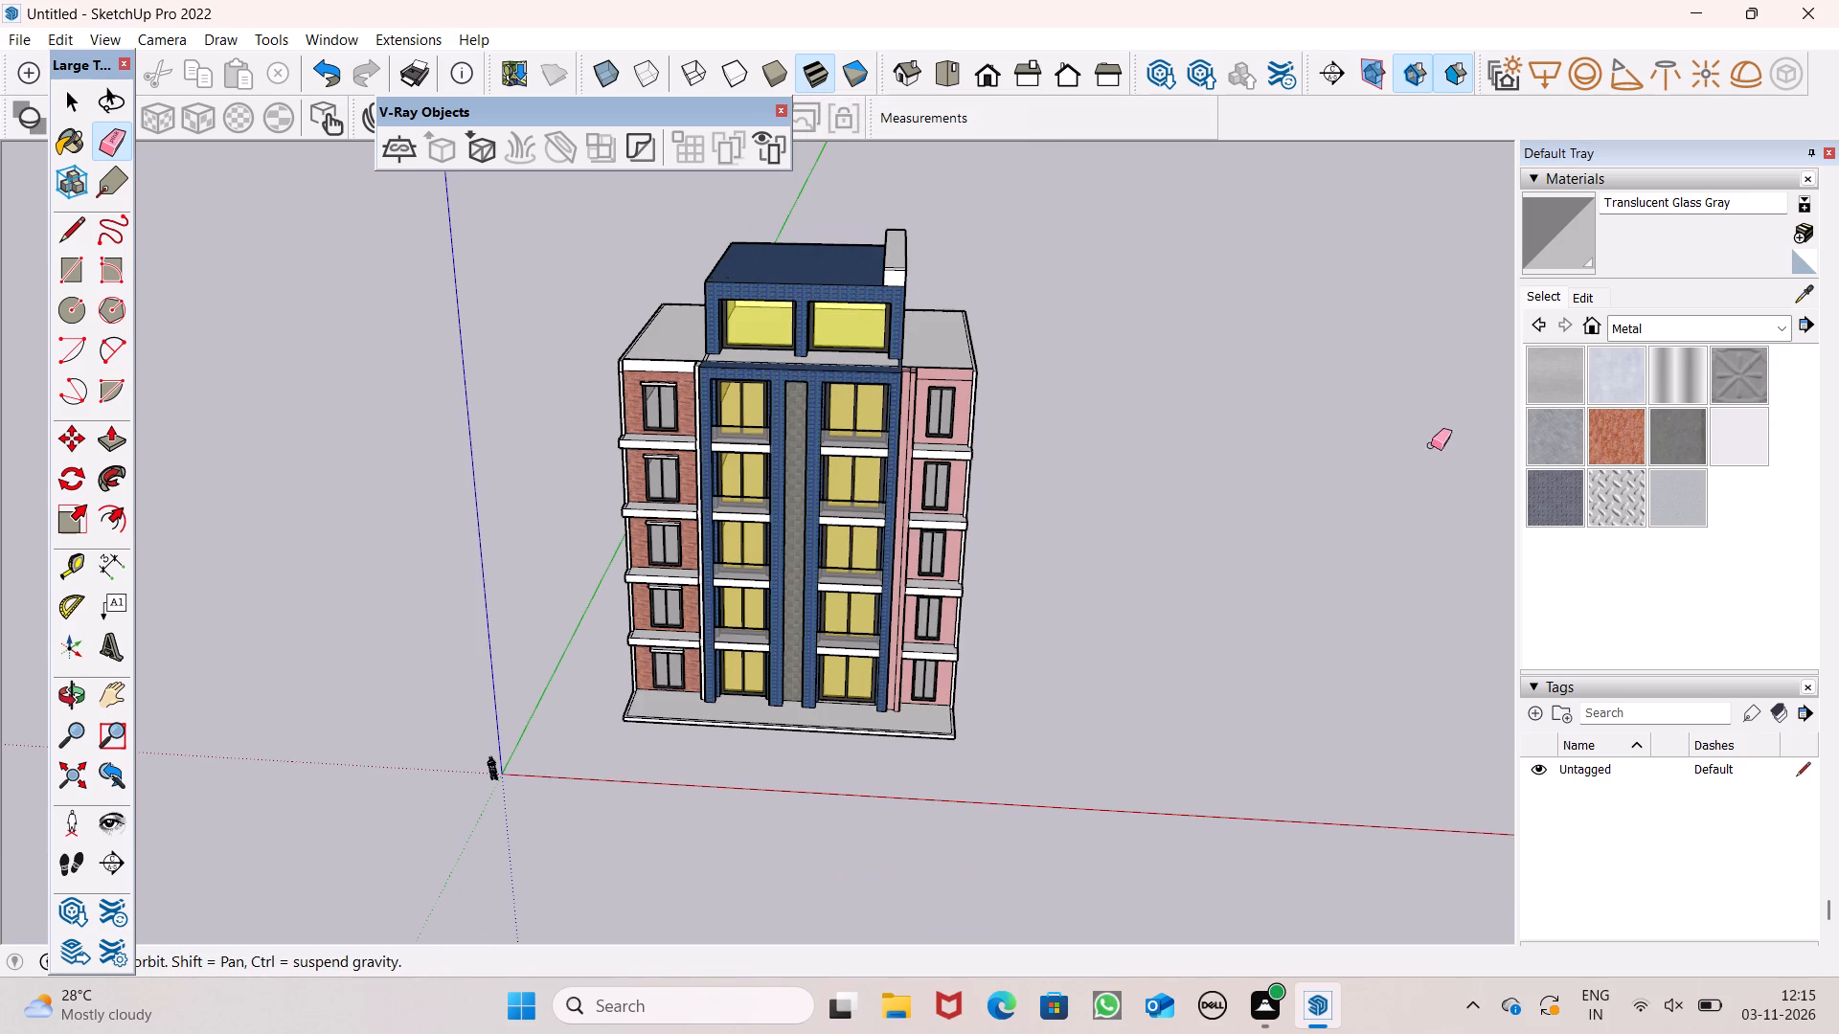
pyautogui.click(1734, 430)
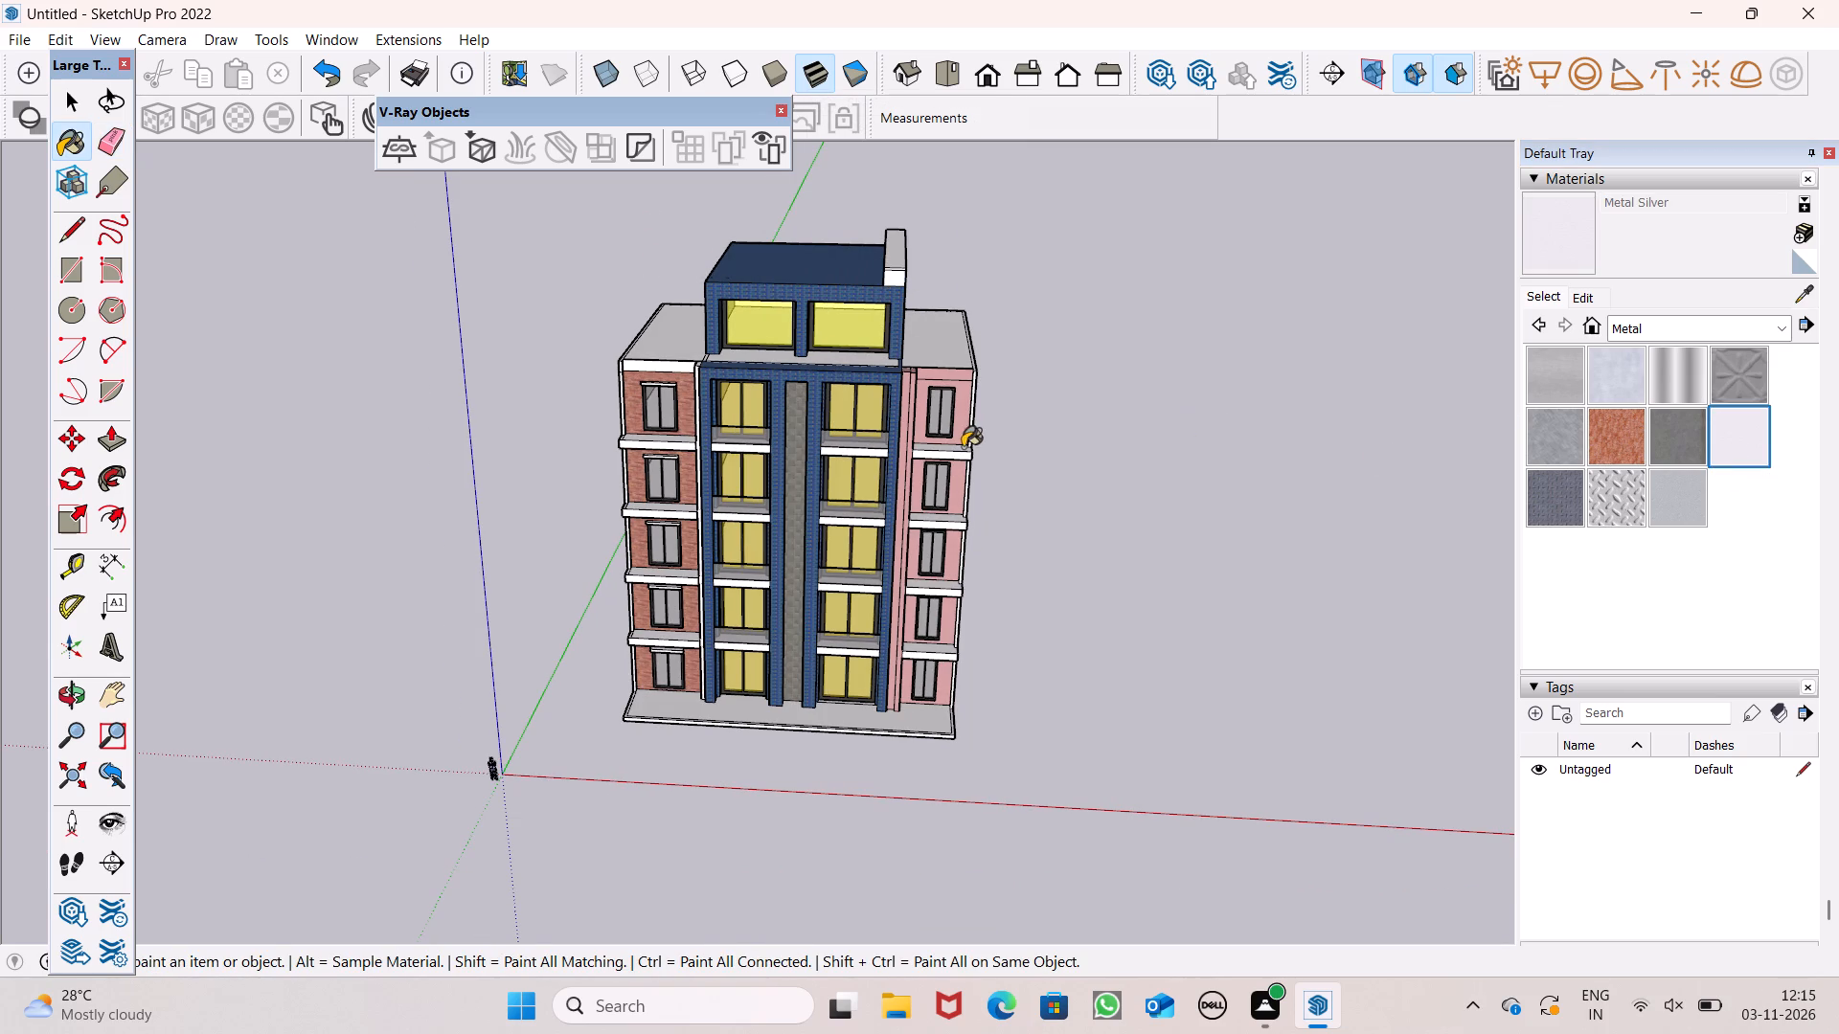
pyautogui.scroll(10, 739, 422)
pyautogui.scroll(-5, 934, 402)
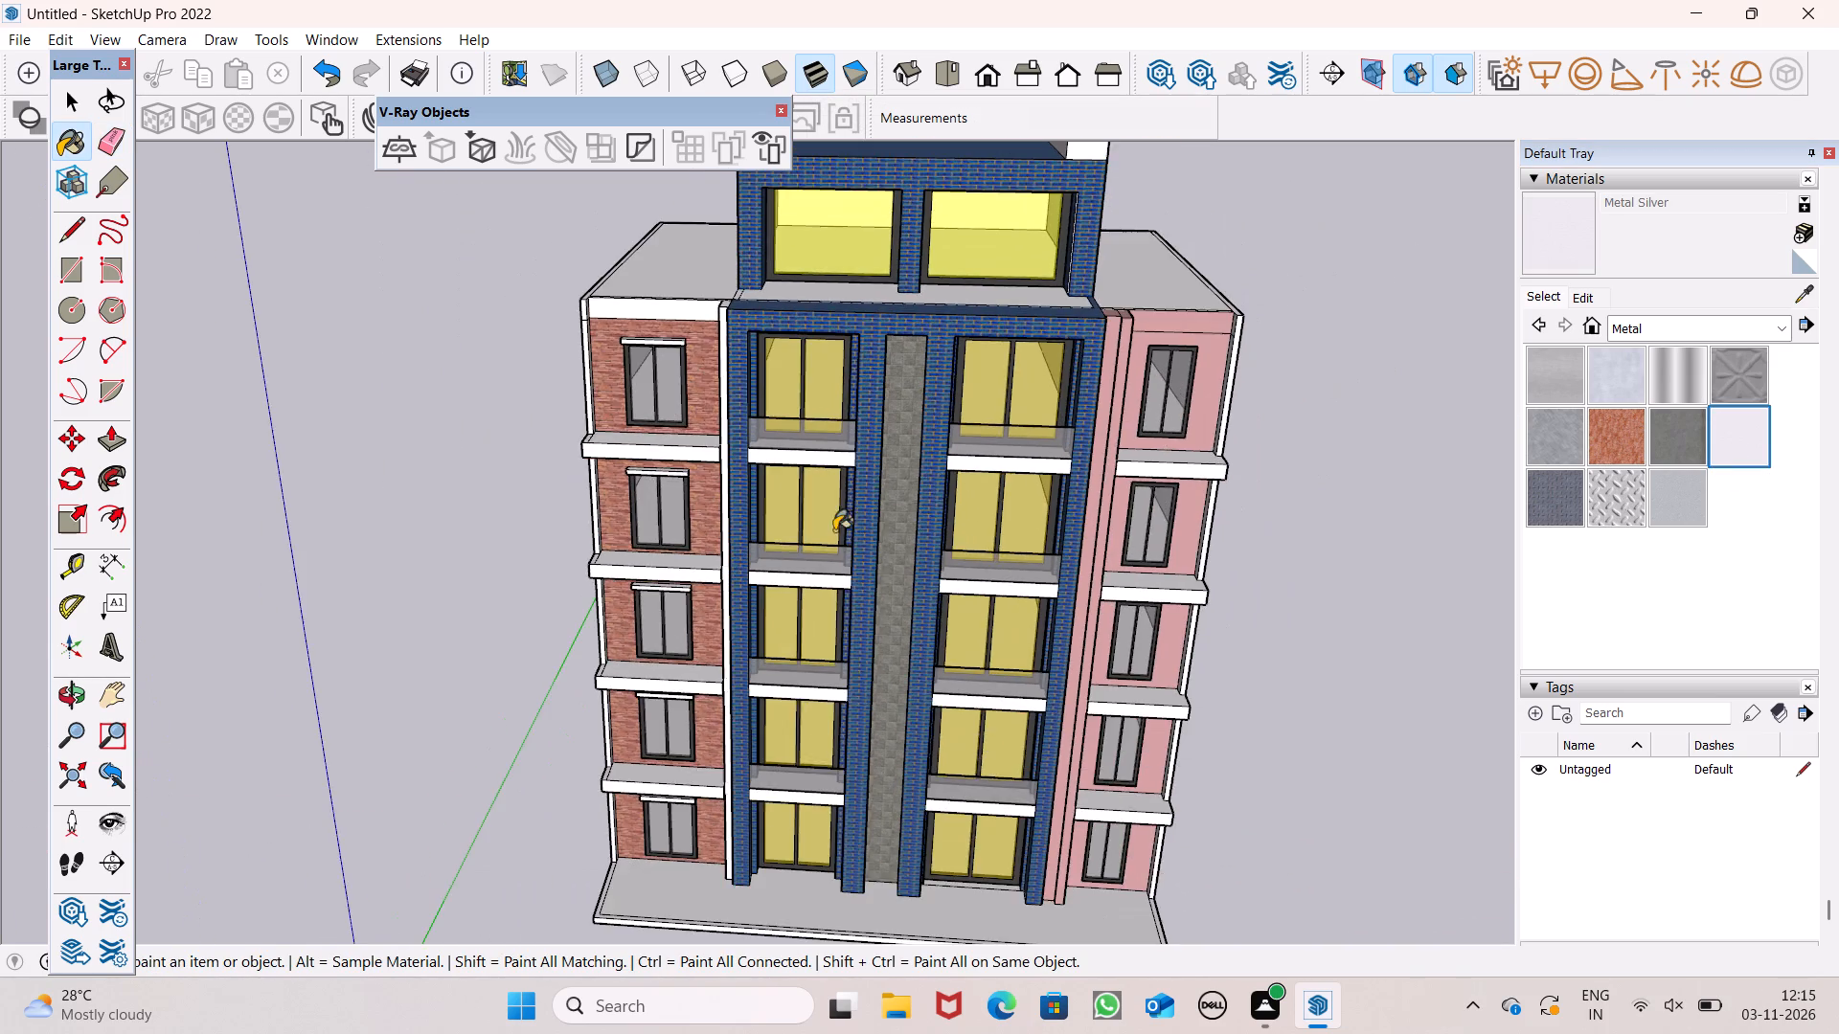
pyautogui.moveTo(834, 530); pyautogui.dragTo(840, 707, button='middle')
pyautogui.scroll(8, 774, 540)
pyautogui.scroll(5, 784, 421)
pyautogui.scroll(-1, 785, 420)
pyautogui.scroll(3, 785, 420)
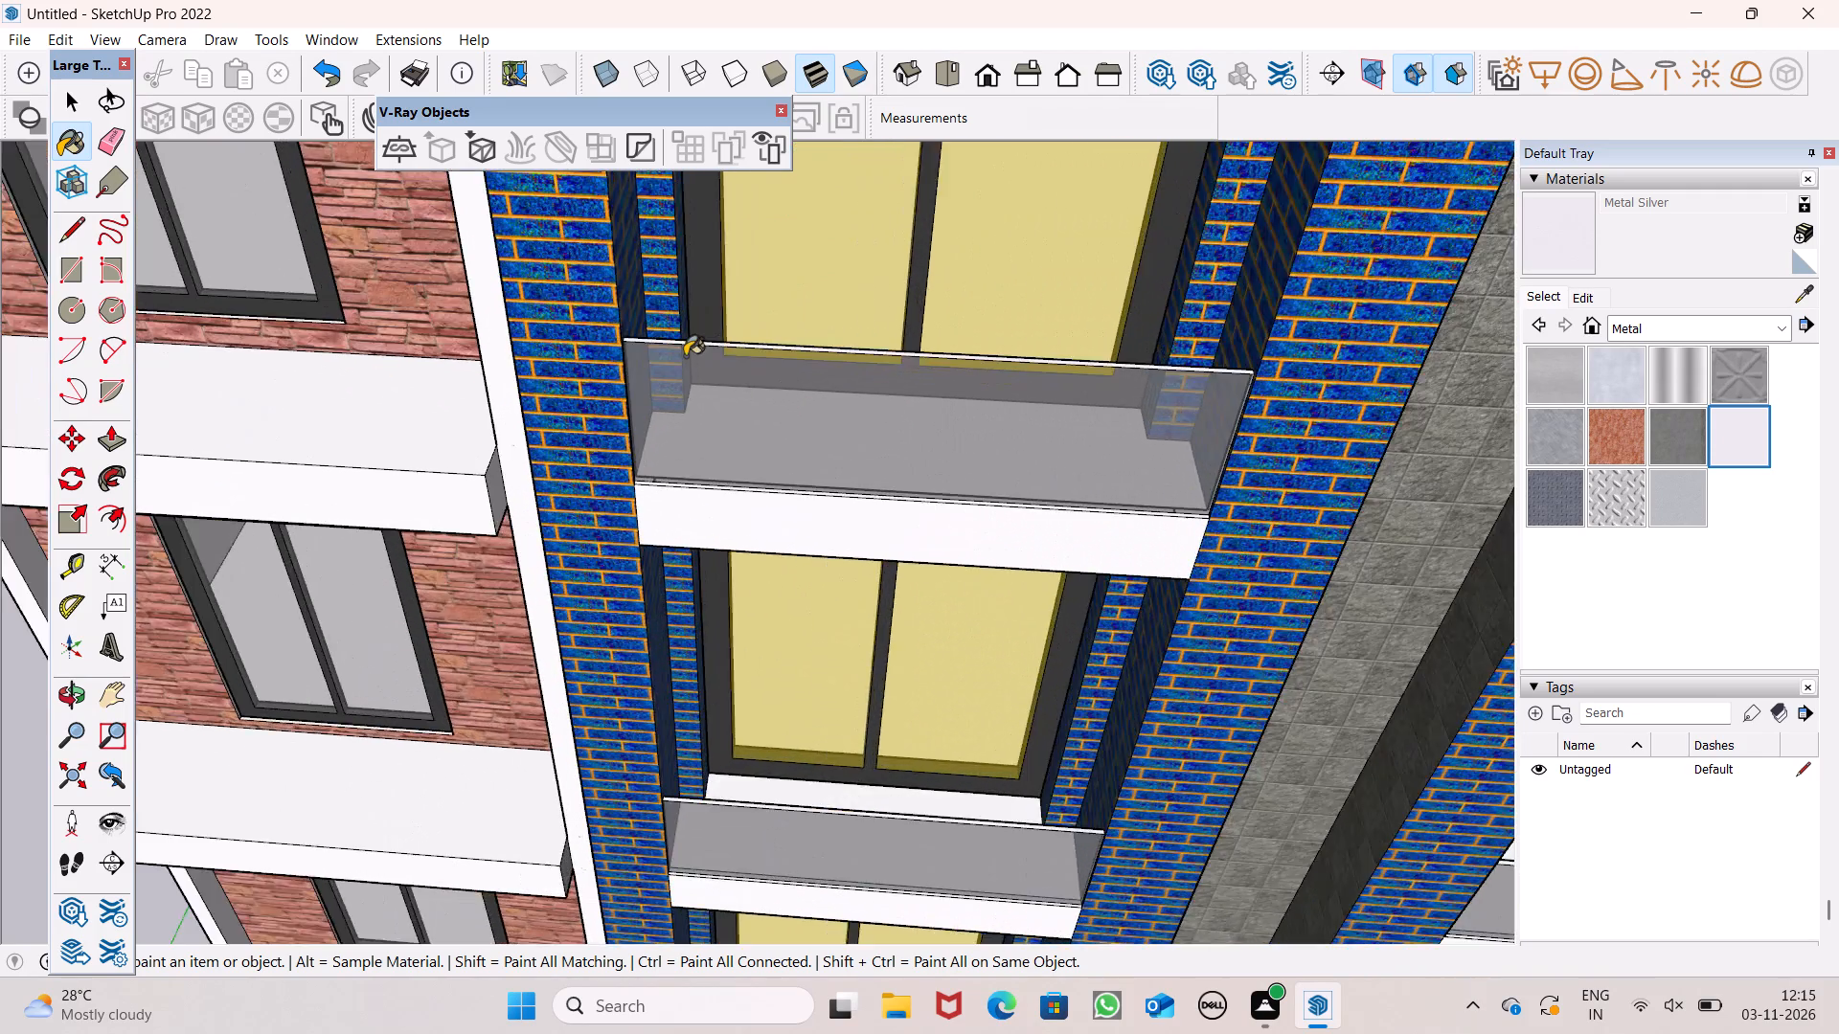
pyautogui.scroll(-1, 685, 356)
pyautogui.scroll(6, 685, 356)
pyautogui.scroll(6, 586, 319)
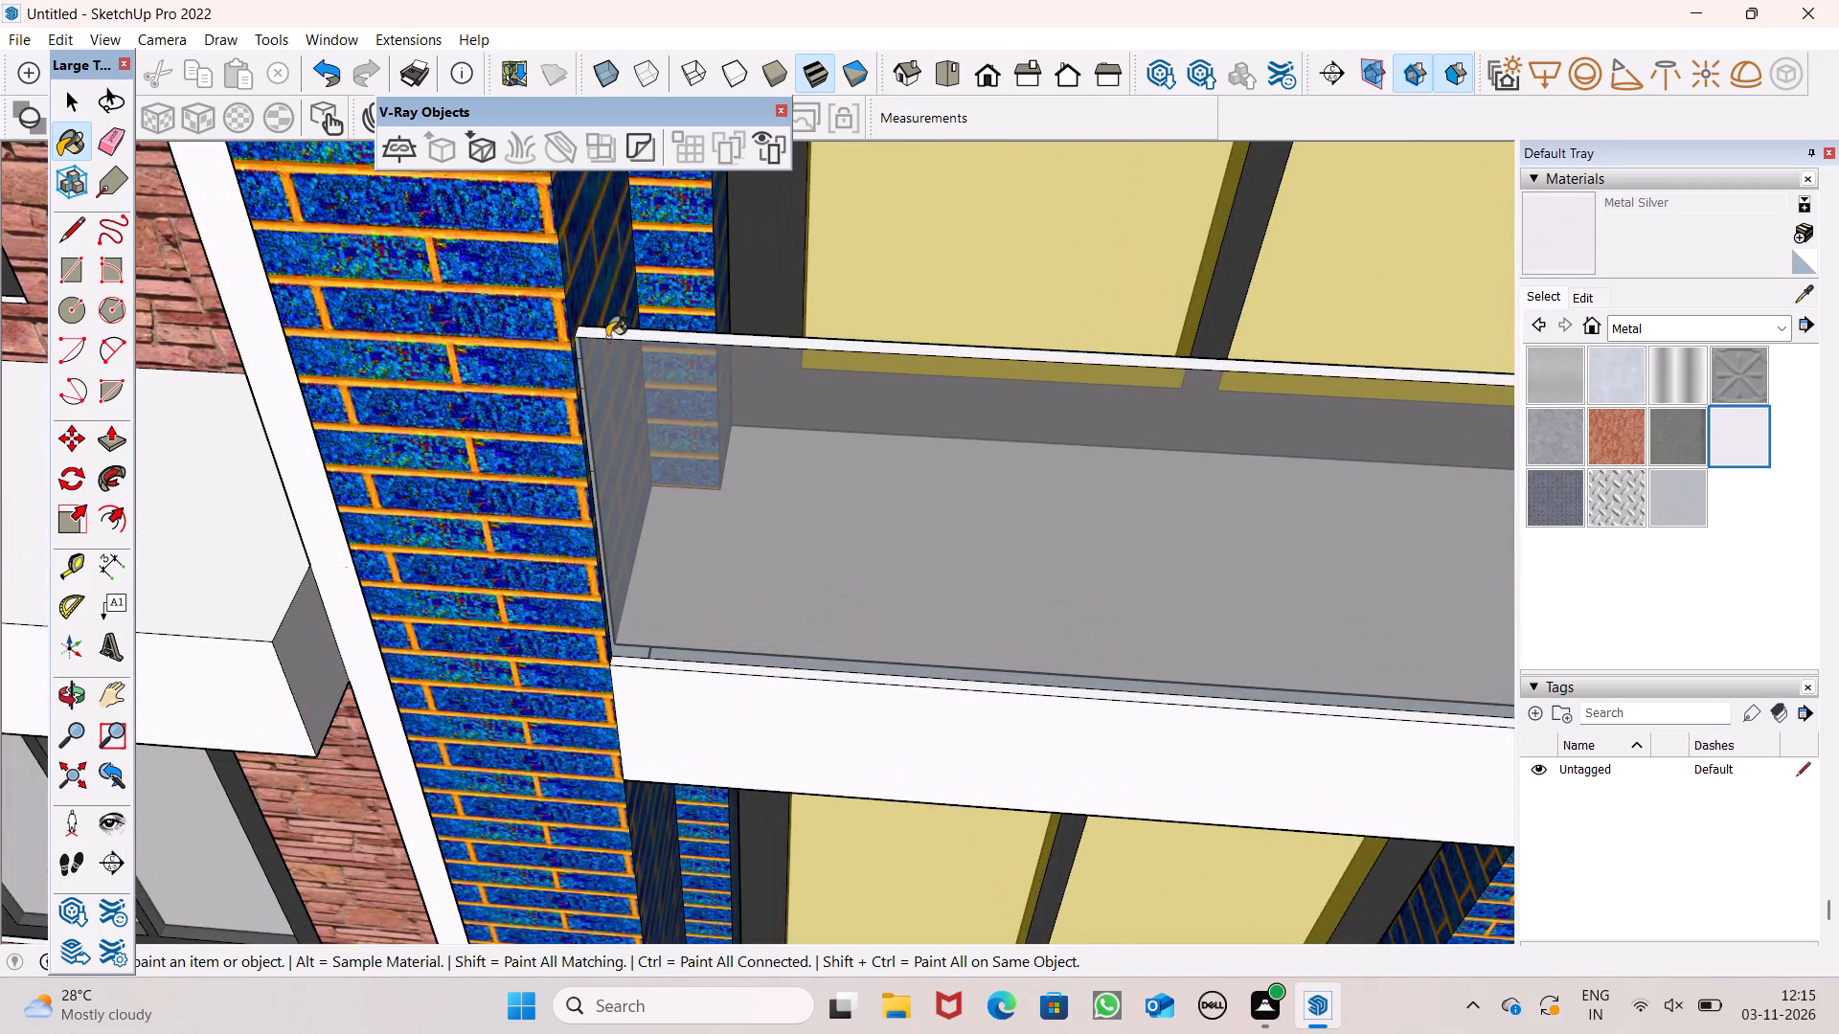
pyautogui.click(607, 337)
# Paint the top edge of the left blue bay's second-highest glass parapet with Metal Silver.
pyautogui.scroll(-5, 653, 303)
pyautogui.scroll(-8, 865, 459)
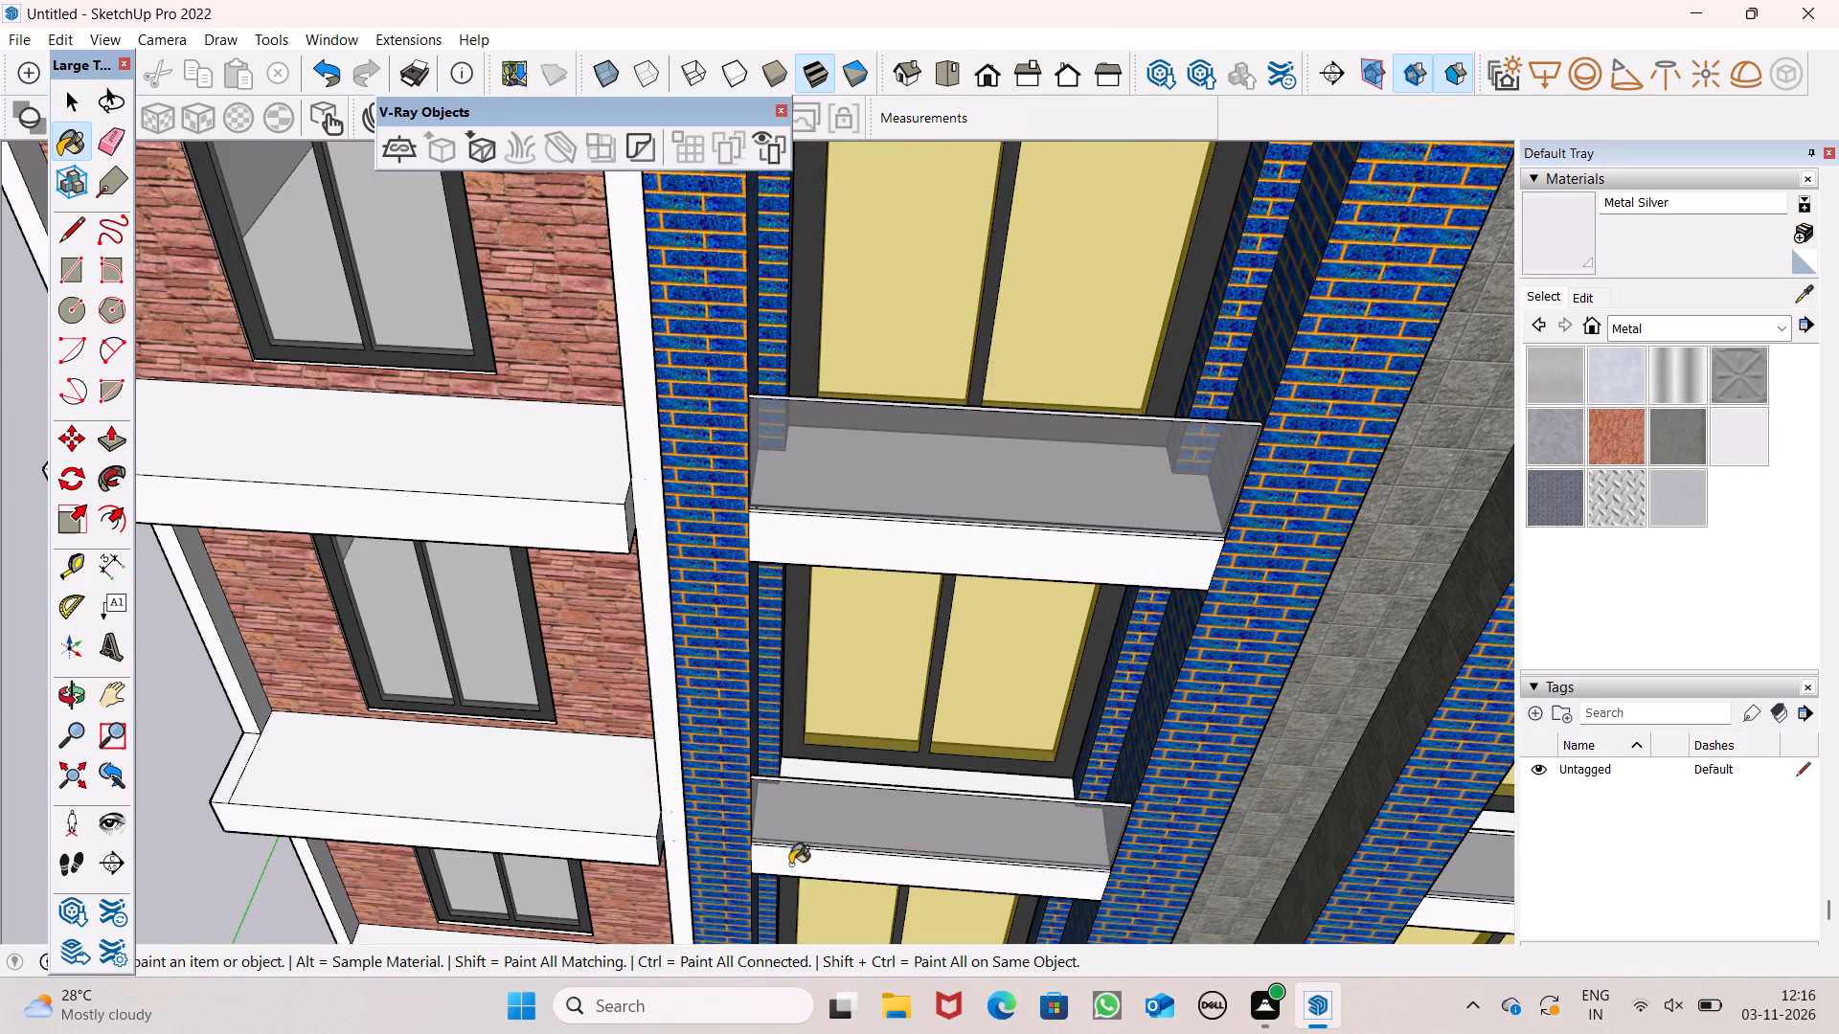
pyautogui.scroll(7, 810, 750)
pyautogui.scroll(-5, 1013, 713)
pyautogui.scroll(8, 869, 856)
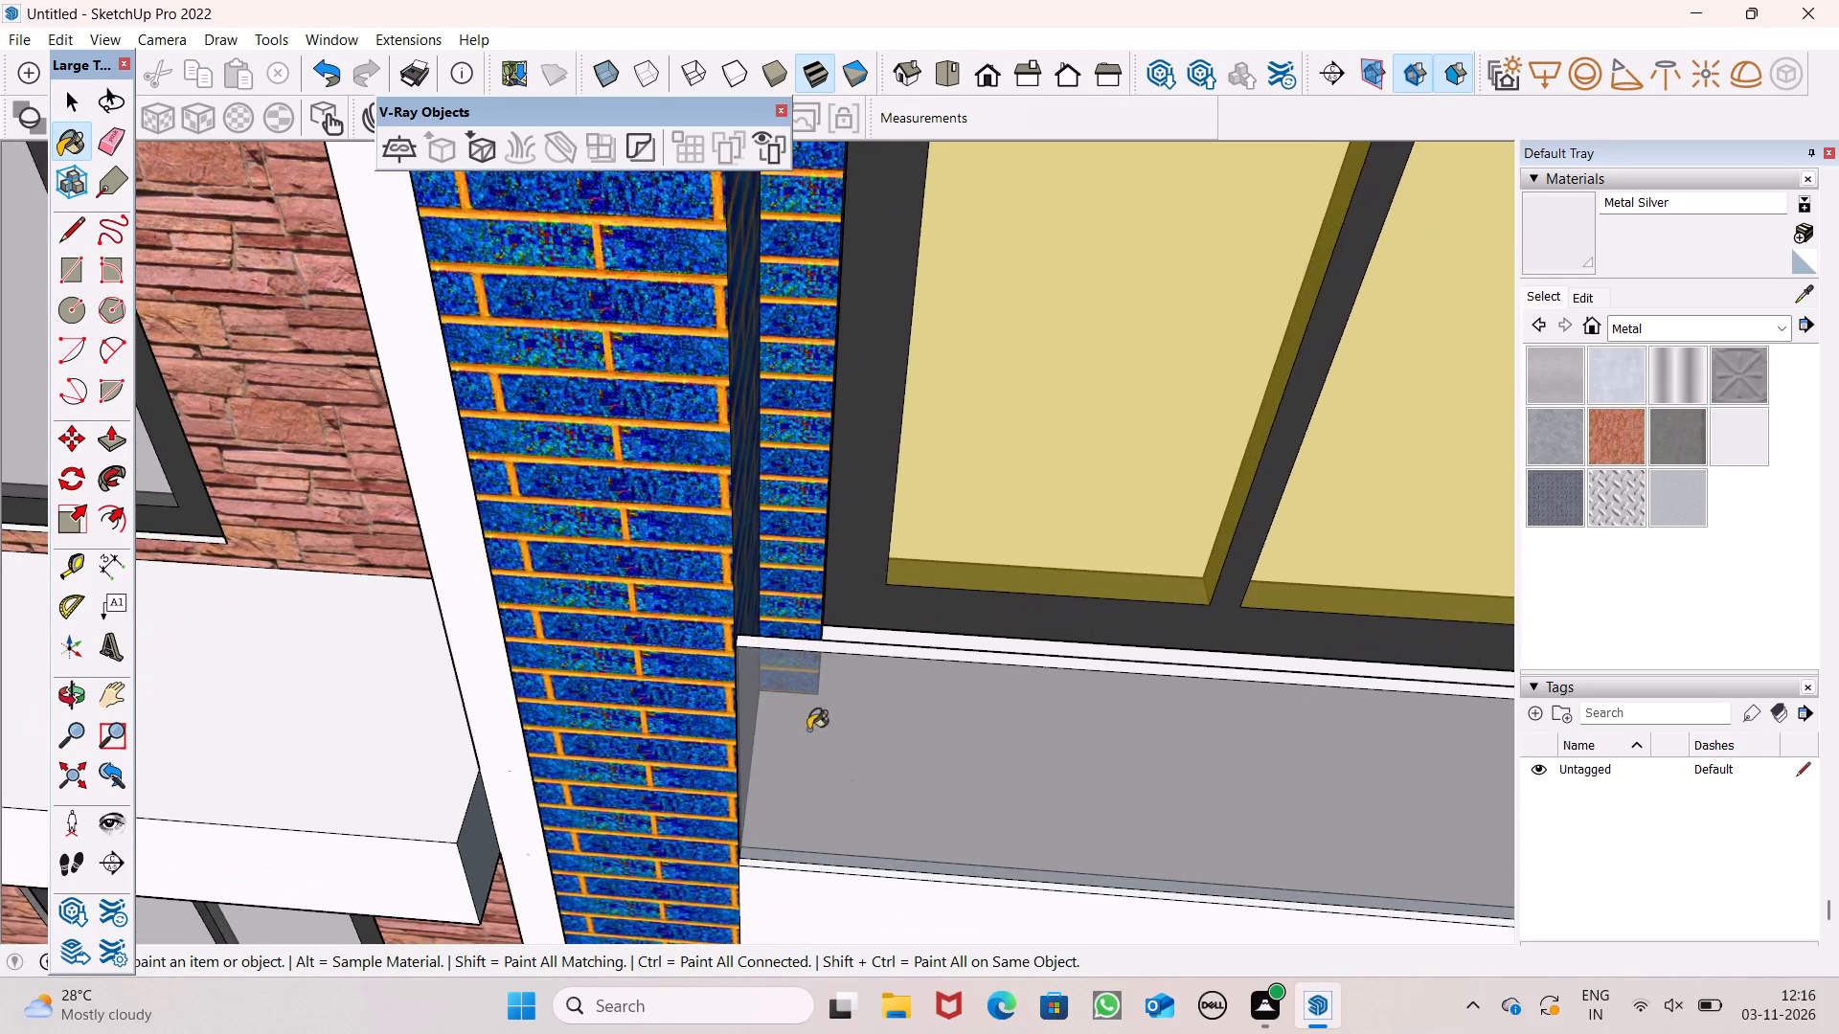
pyautogui.scroll(6, 795, 723)
pyautogui.click(733, 581)
# Paint the top edge of the left blue bay's second-lowest glass parapet with Metal Silver.
pyautogui.scroll(-13, 750, 396)
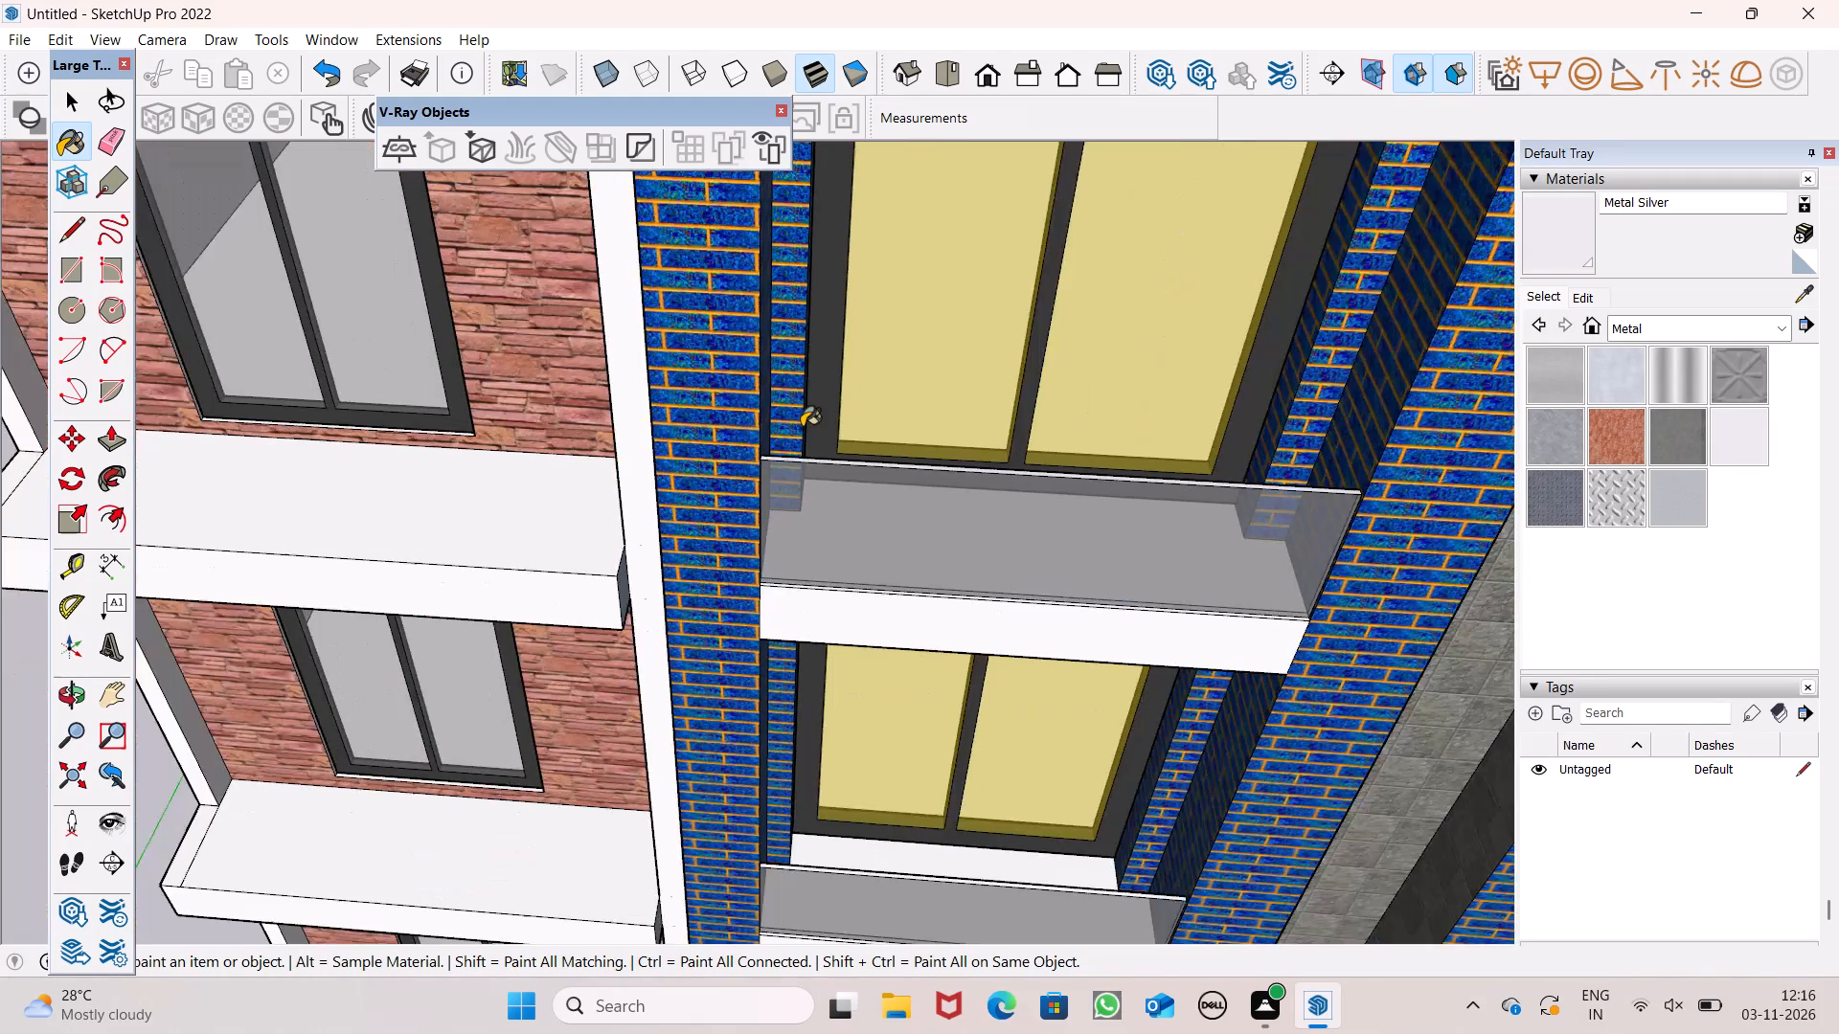
pyautogui.scroll(-6, 802, 427)
pyautogui.scroll(3, 801, 624)
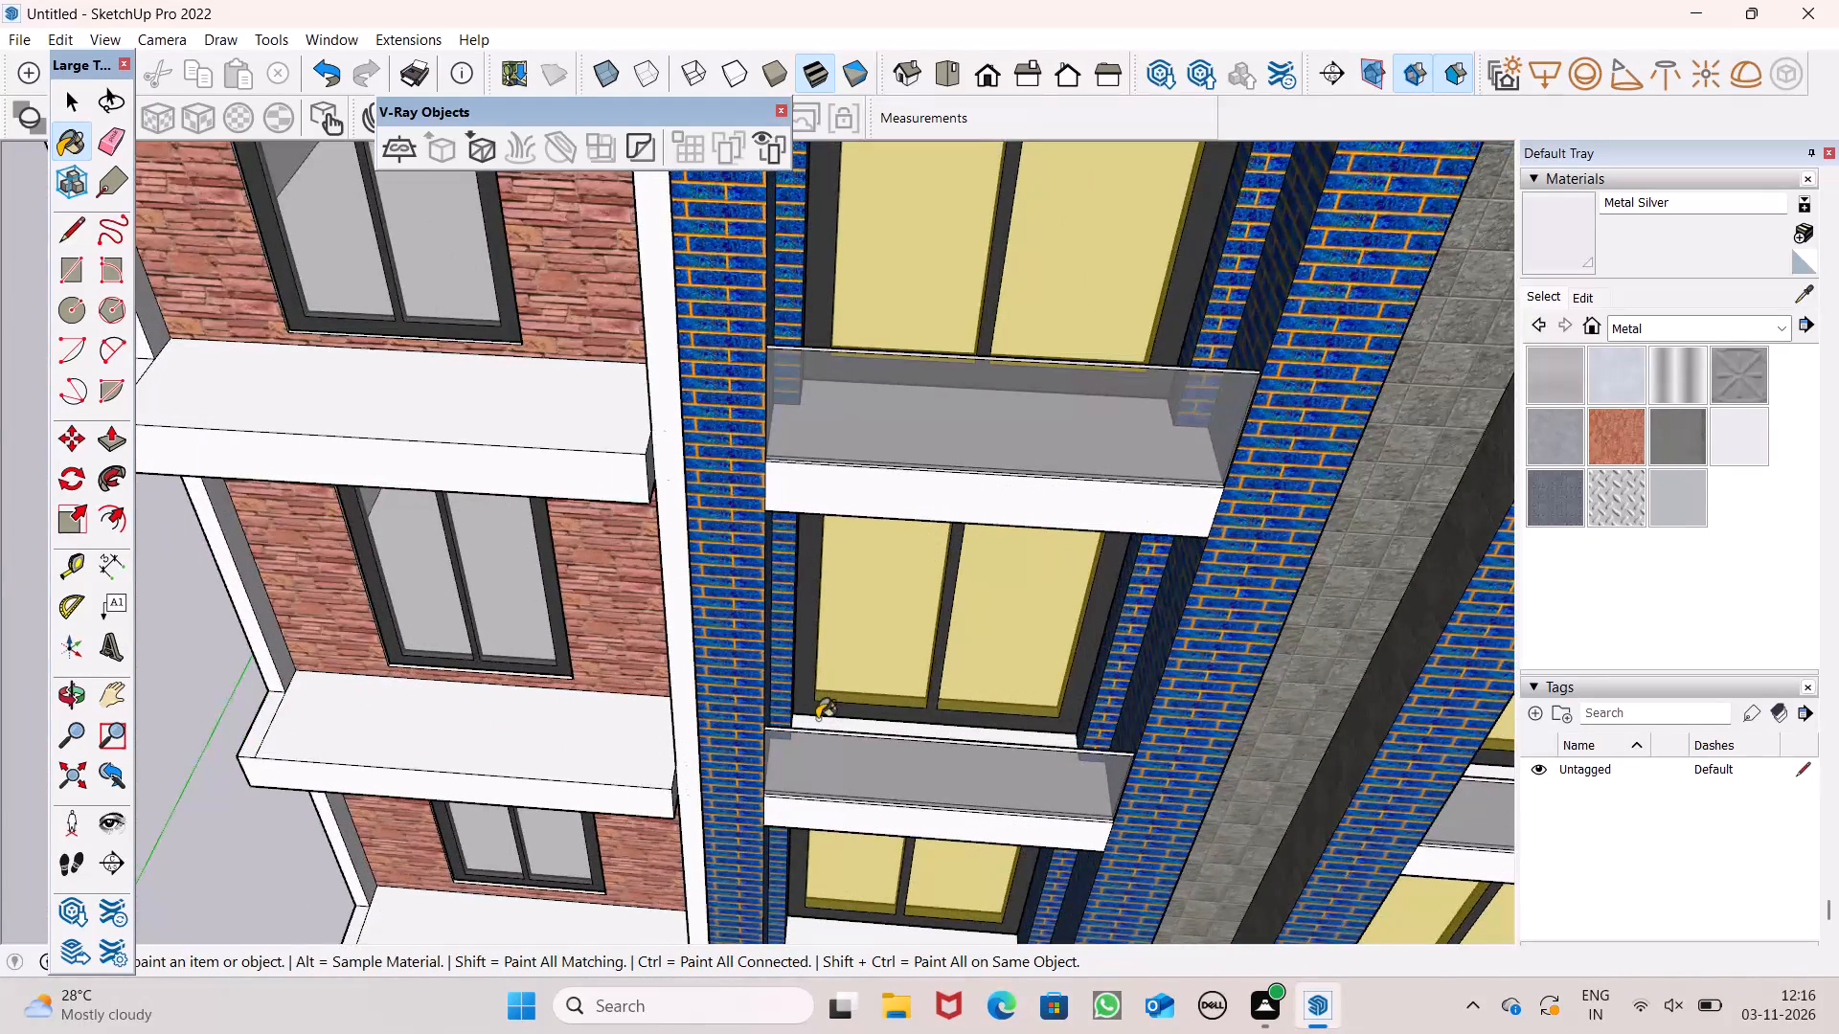
pyautogui.scroll(13, 808, 724)
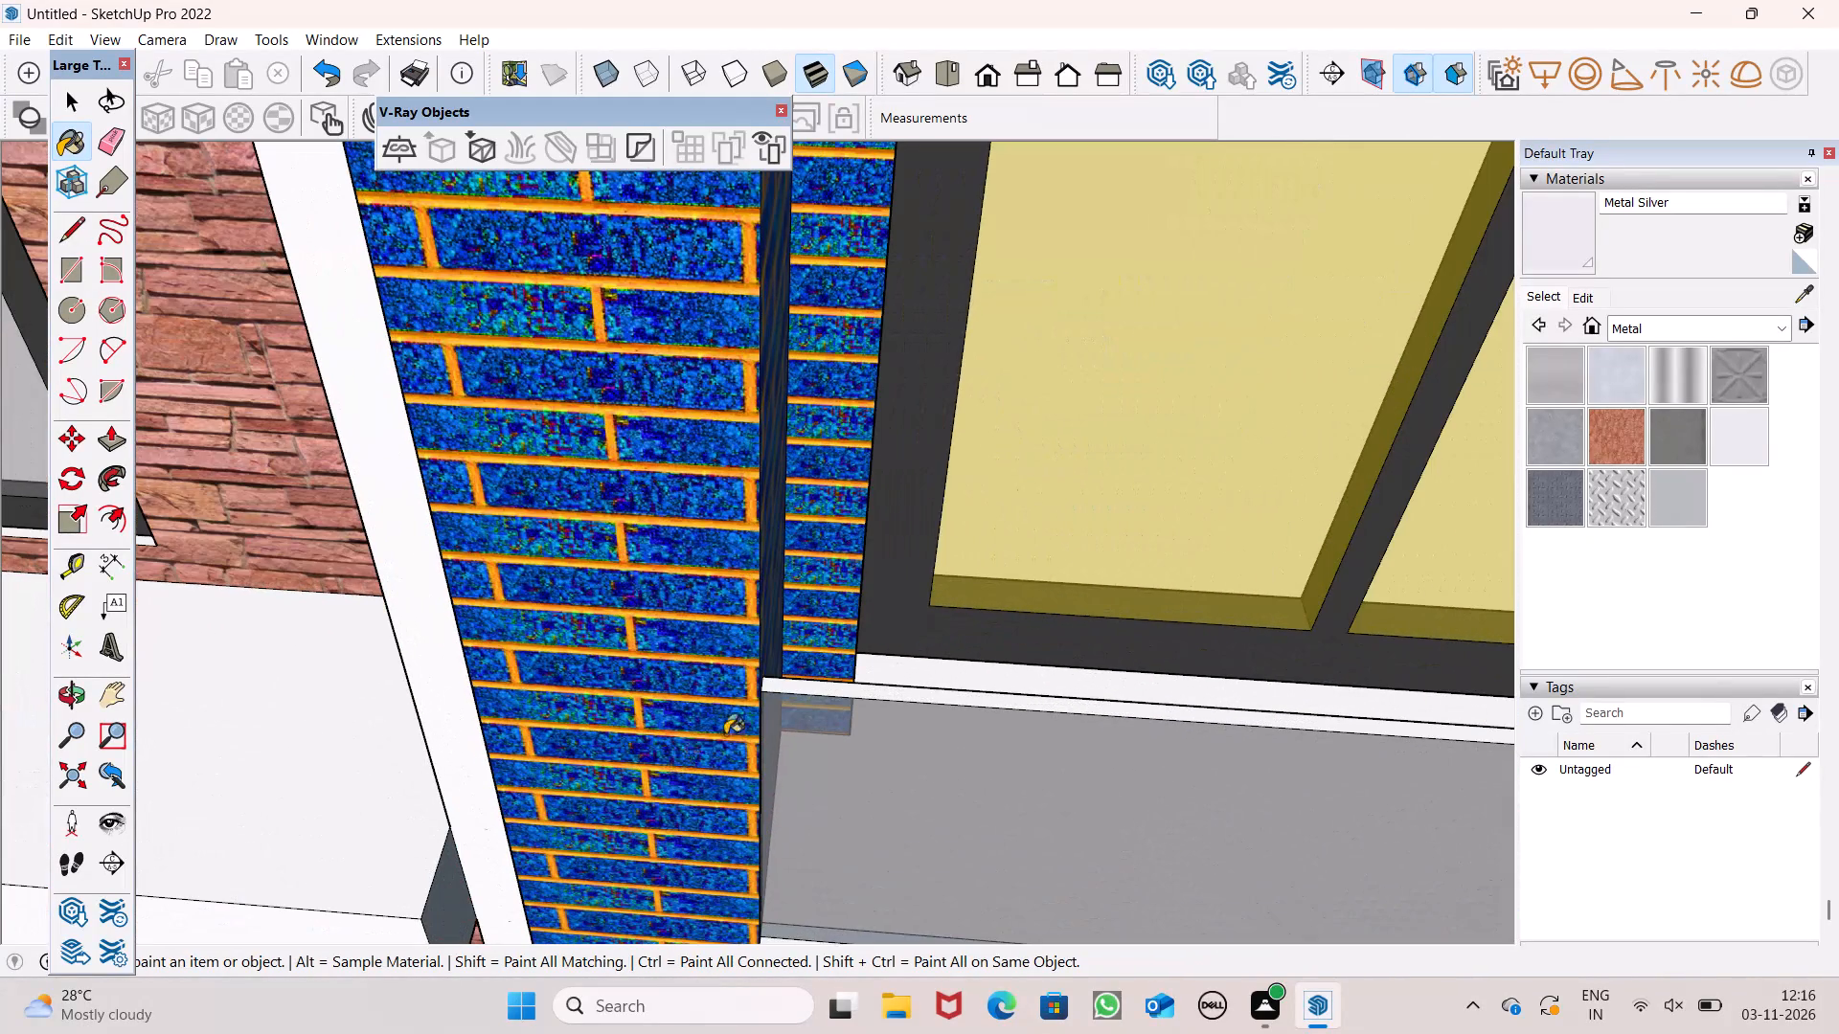
pyautogui.click(775, 684)
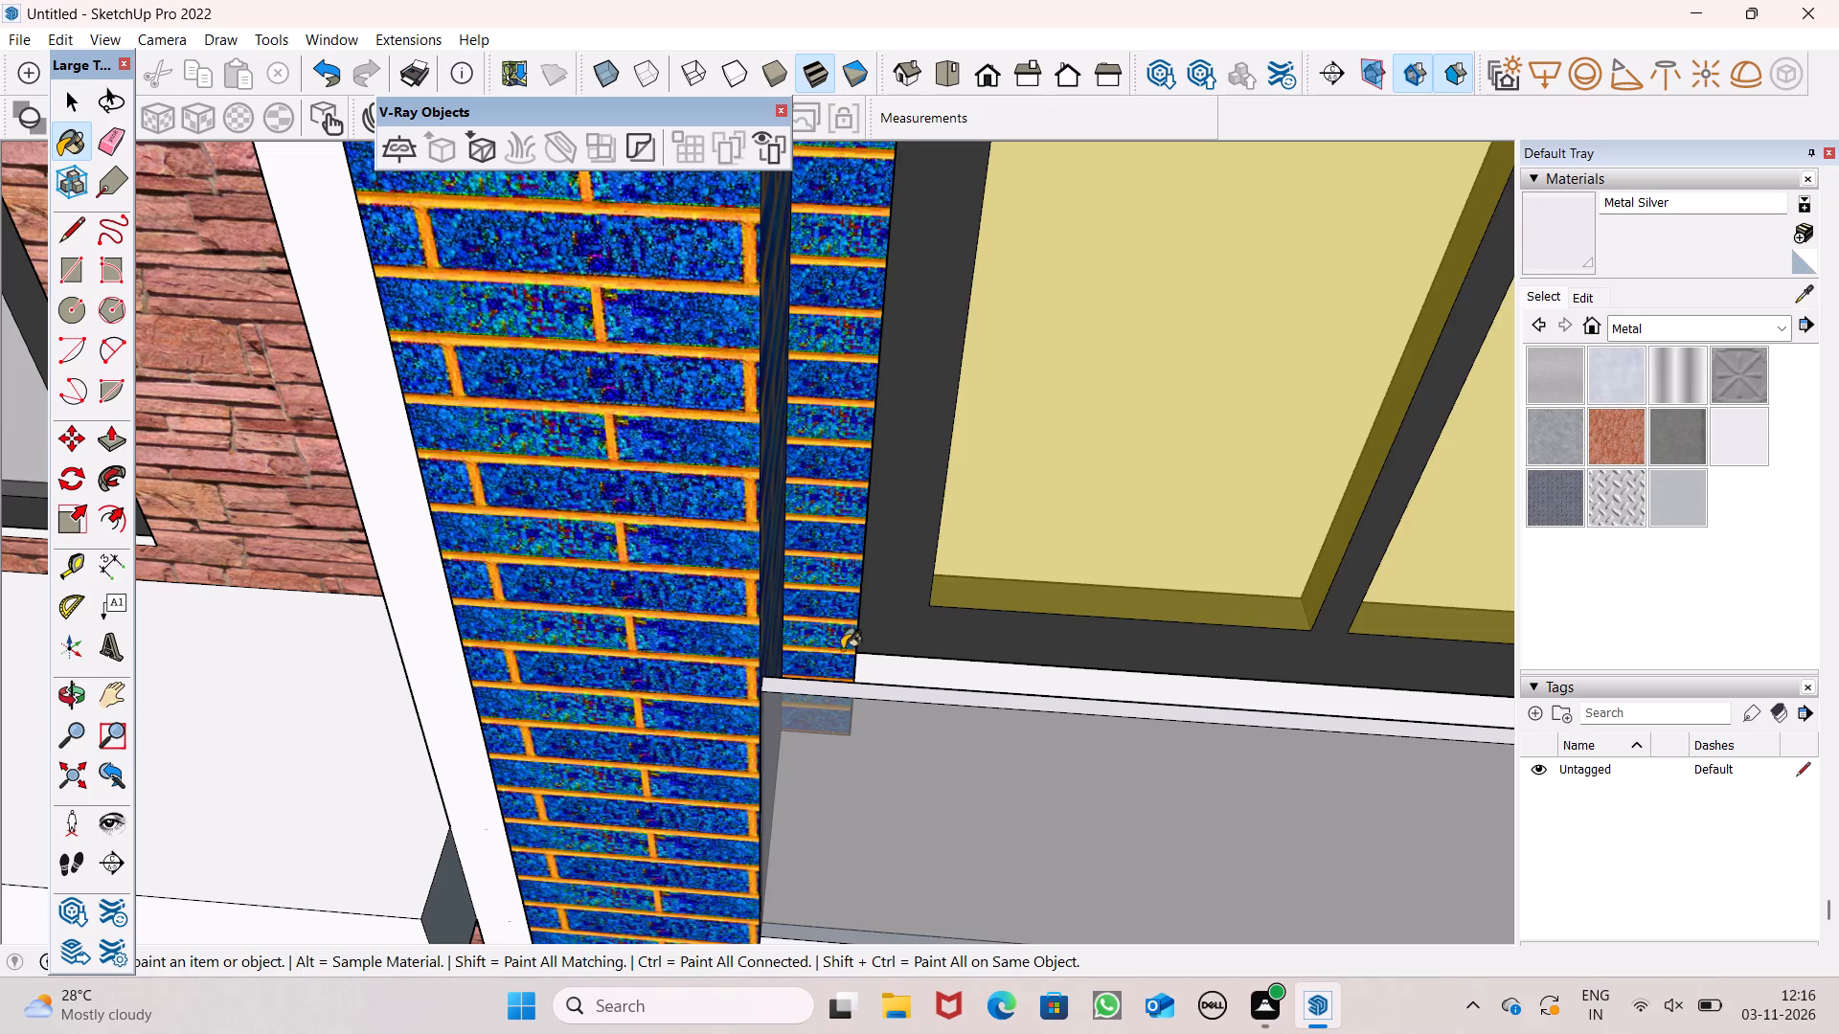
pyautogui.scroll(4, 823, 686)
pyautogui.click(819, 689)
# Paint the top edge of the left blue bay's lowest glass parapet with Metal Silver.
pyautogui.scroll(-12, 802, 513)
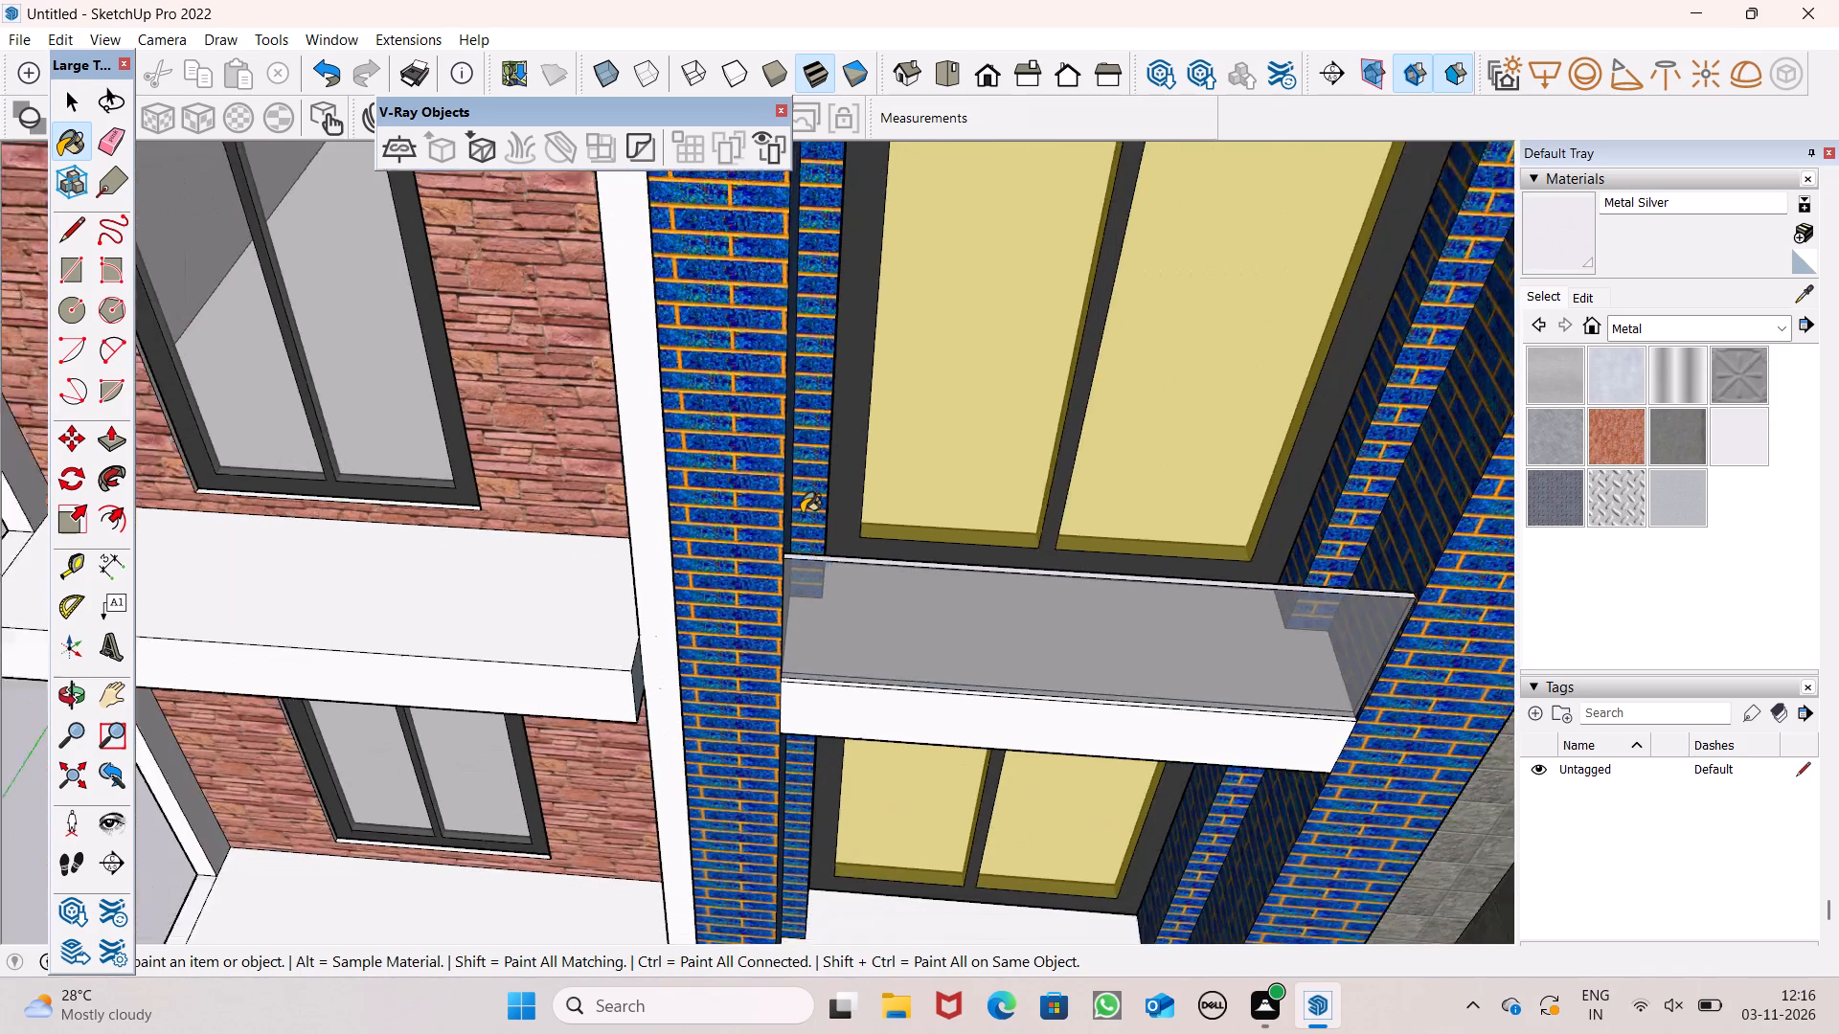
pyautogui.scroll(-1, 802, 513)
pyautogui.scroll(-6, 725, 564)
pyautogui.scroll(6, 796, 889)
pyautogui.scroll(3, 719, 691)
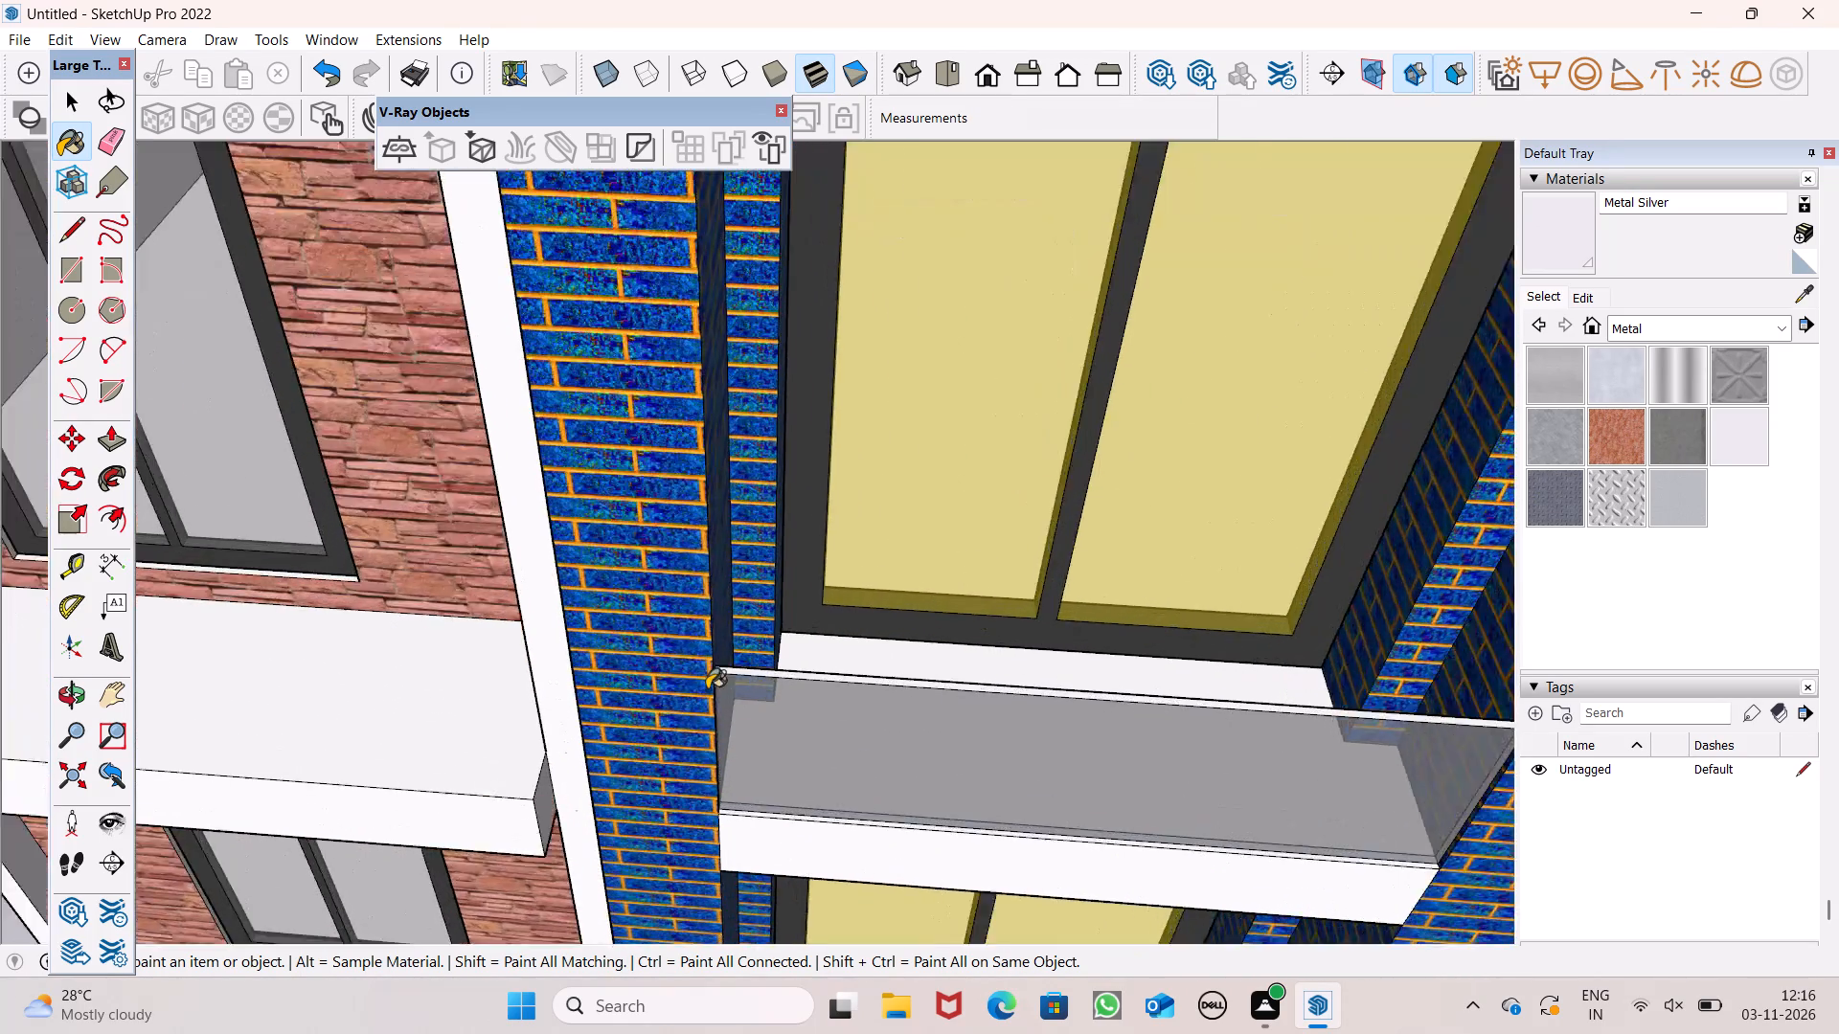
pyautogui.scroll(9, 707, 689)
pyautogui.click(750, 645)
# Paint the top edge of the right blue bay's lowest glass parapet with Metal Silver.
pyautogui.scroll(-7, 647, 525)
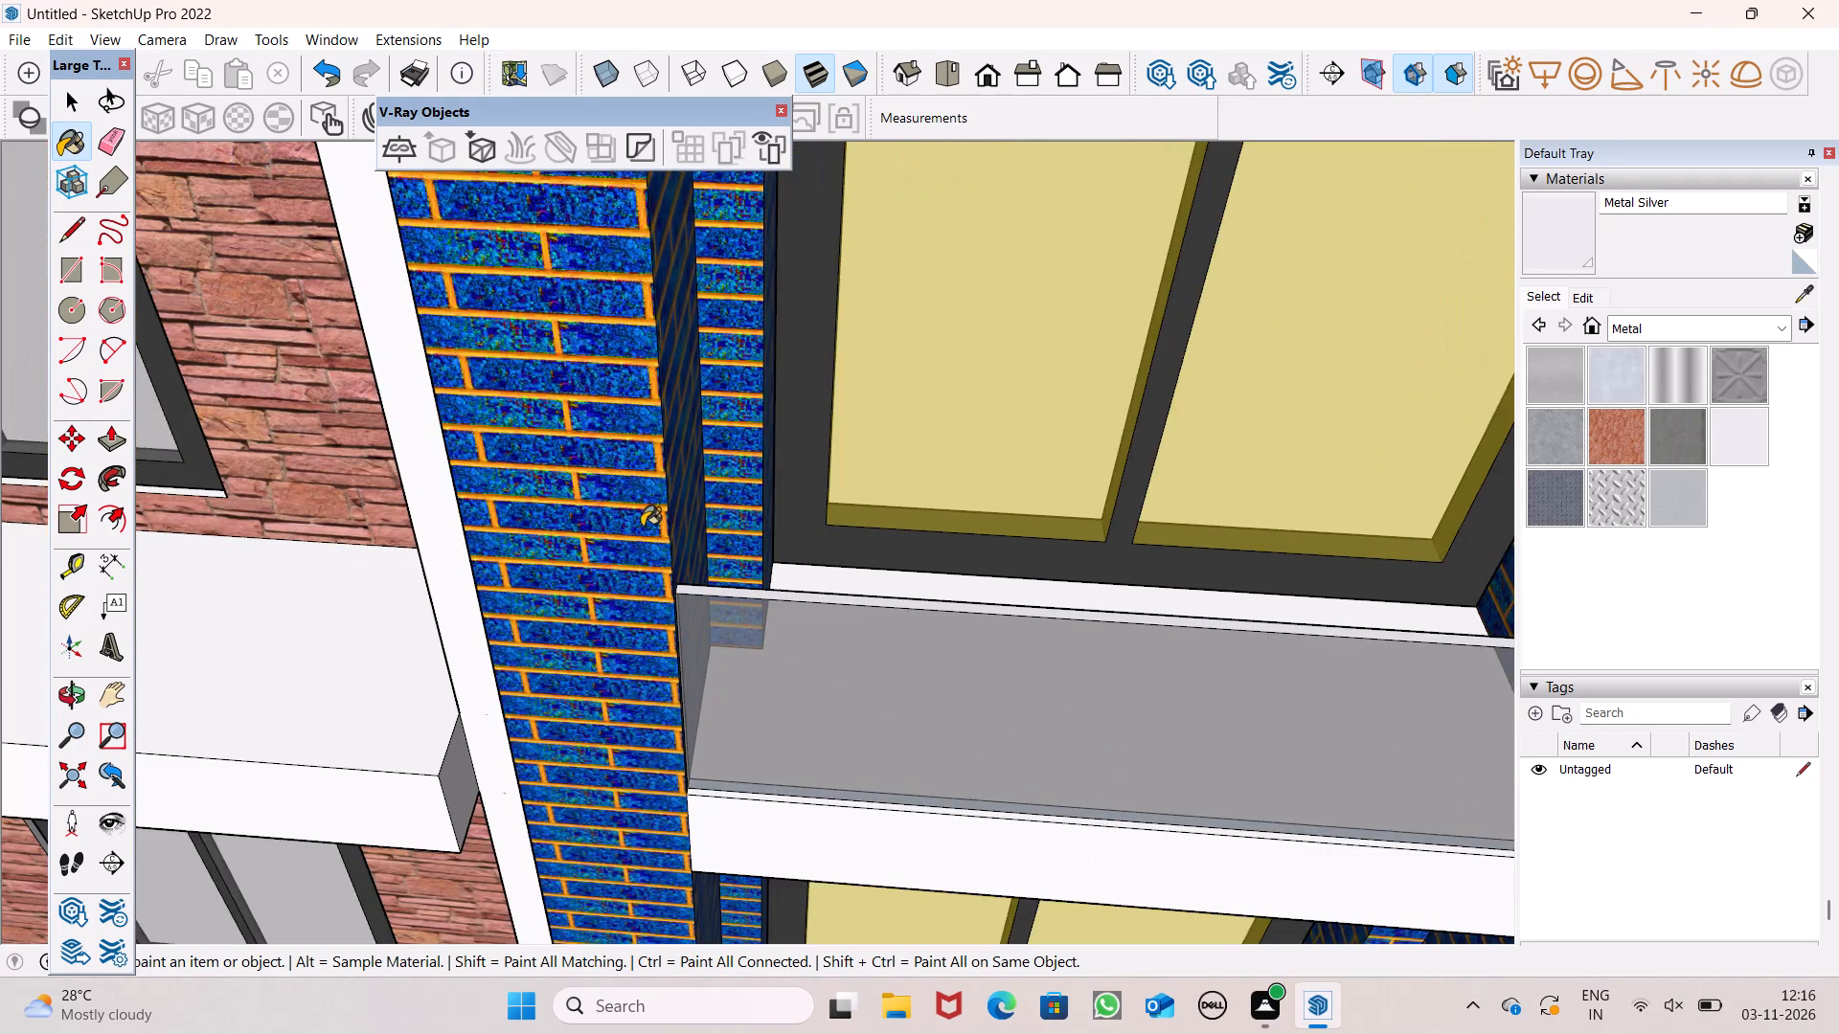
pyautogui.scroll(-8, 642, 527)
pyautogui.scroll(-14, 669, 631)
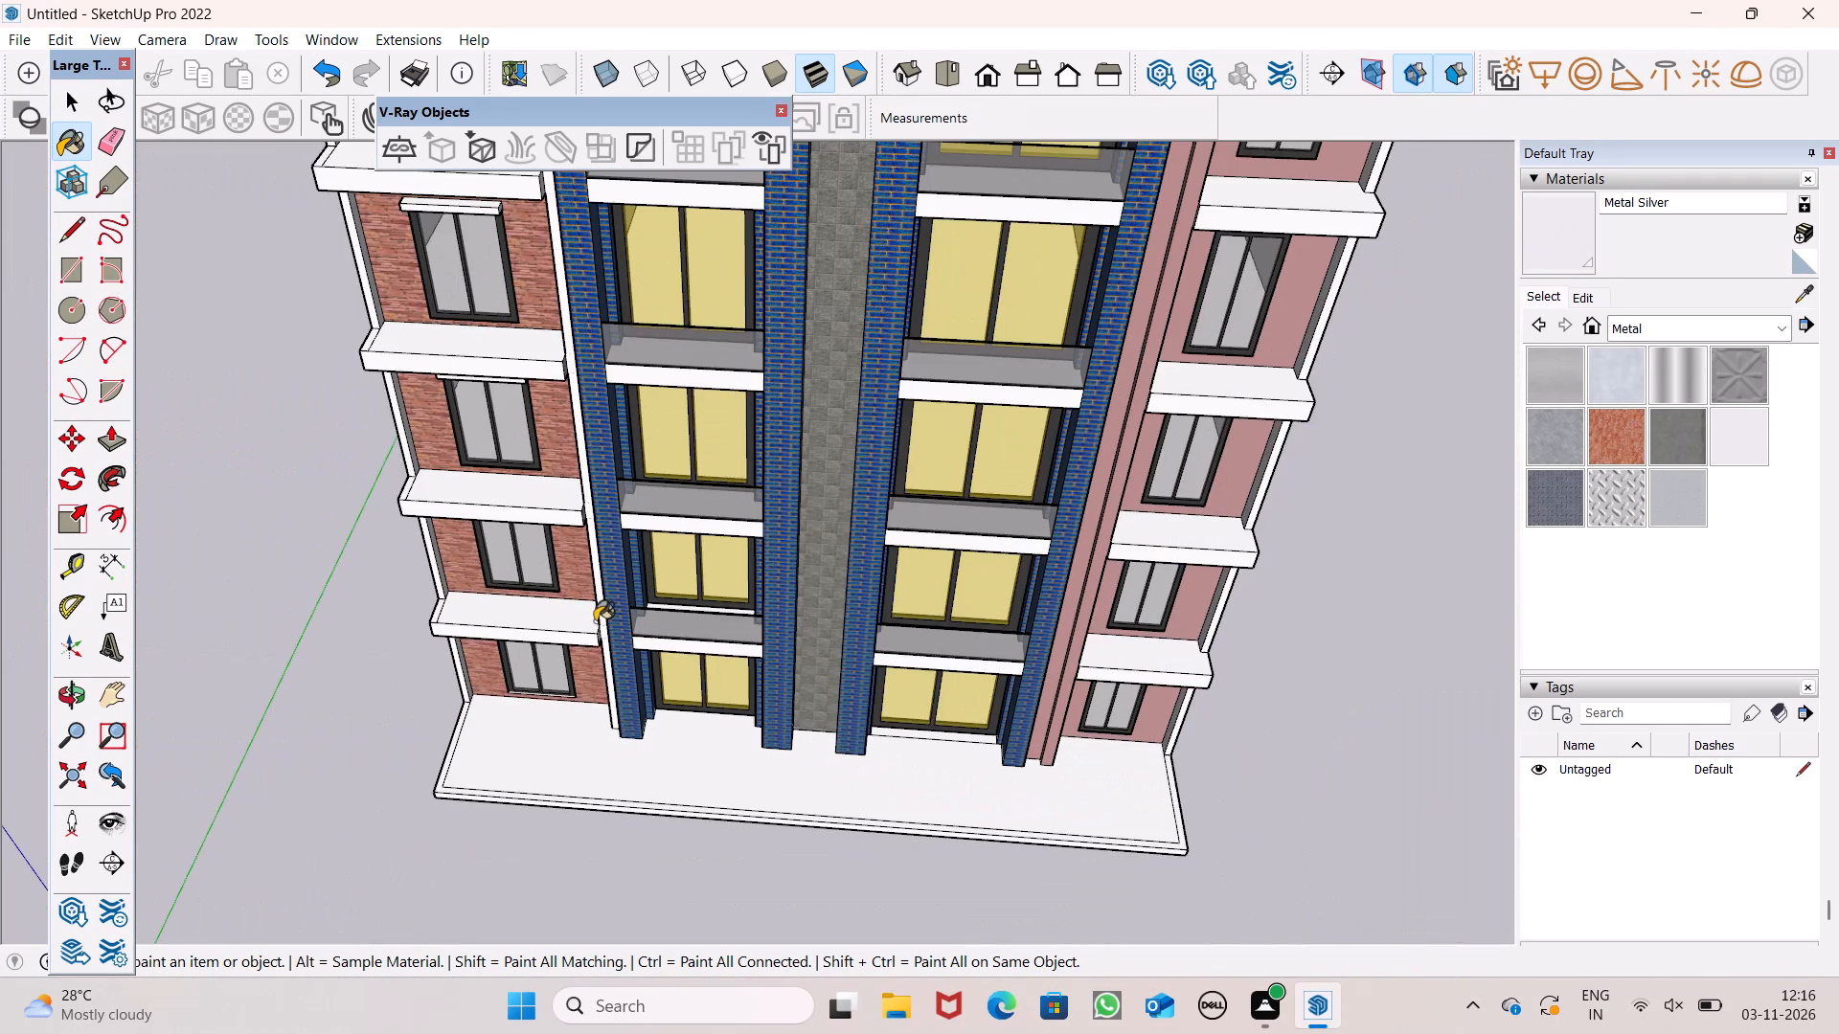
pyautogui.scroll(6, 1058, 637)
pyautogui.moveTo(906, 659); pyautogui.dragTo(867, 742, button='middle')
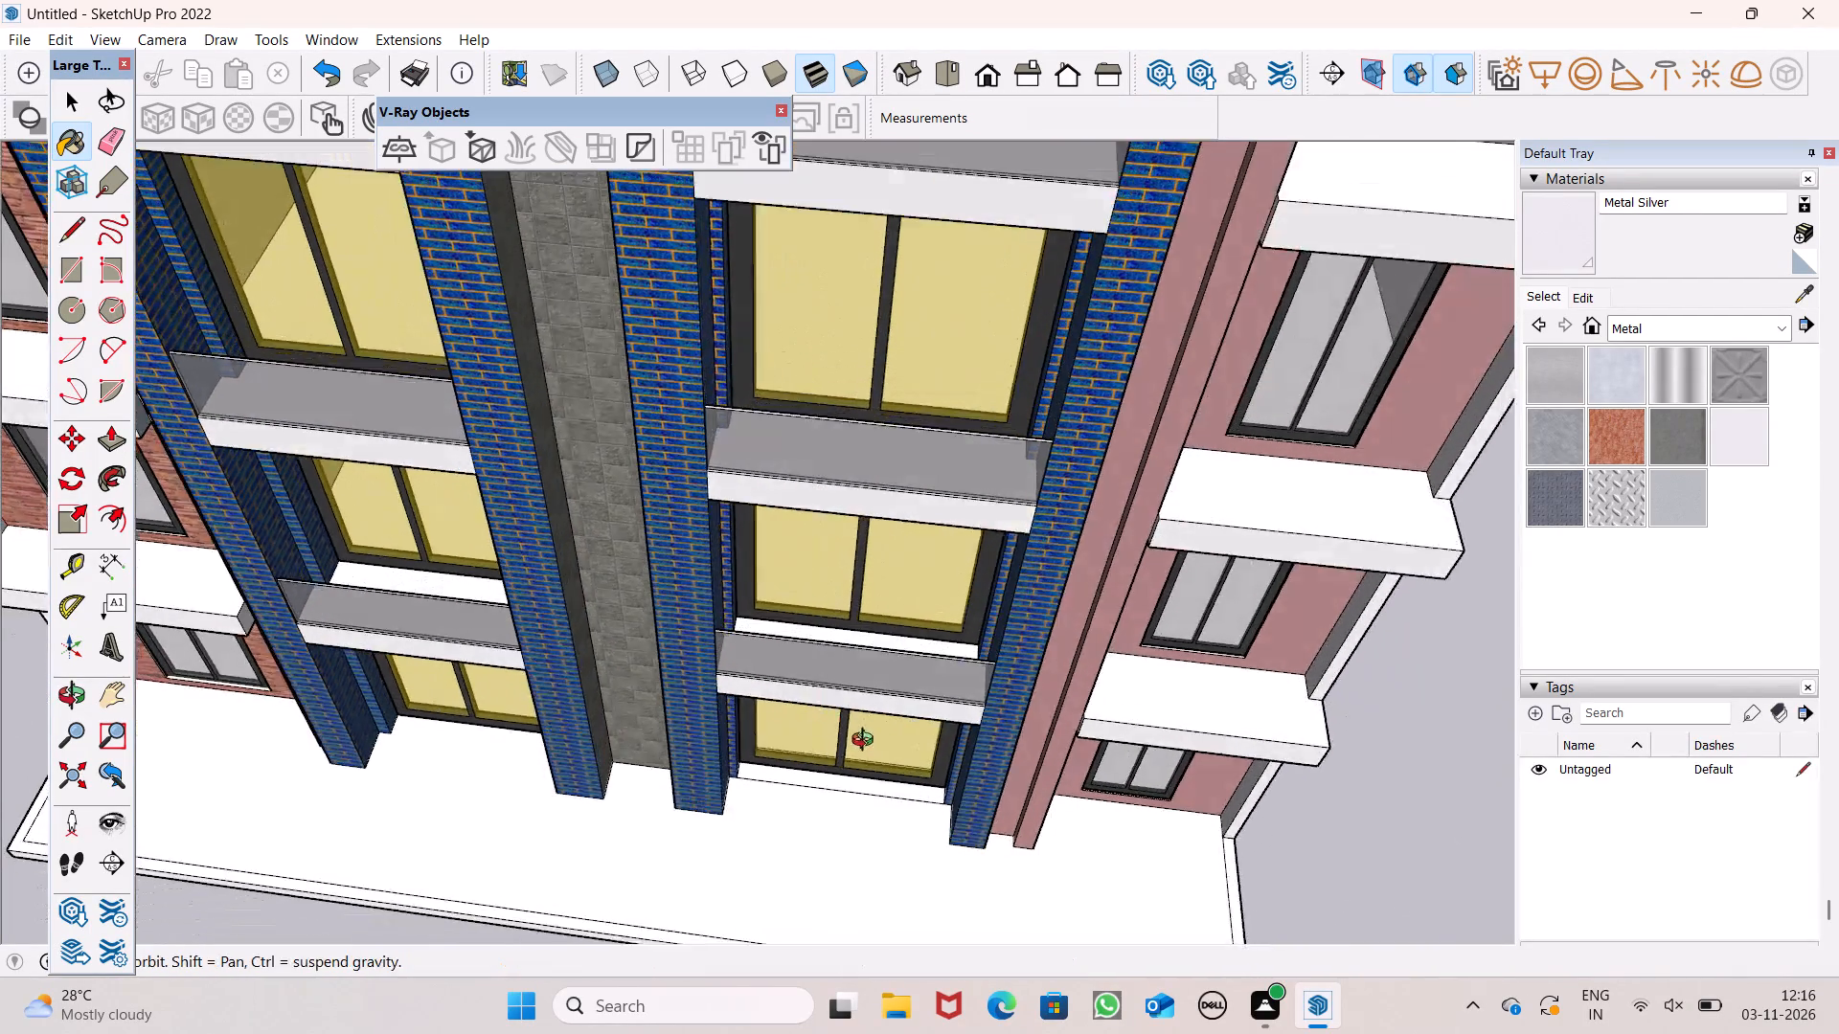
pyautogui.moveTo(867, 742); pyautogui.dragTo(862, 752, button='middle')
pyautogui.scroll(9, 876, 702)
pyautogui.scroll(5, 1001, 616)
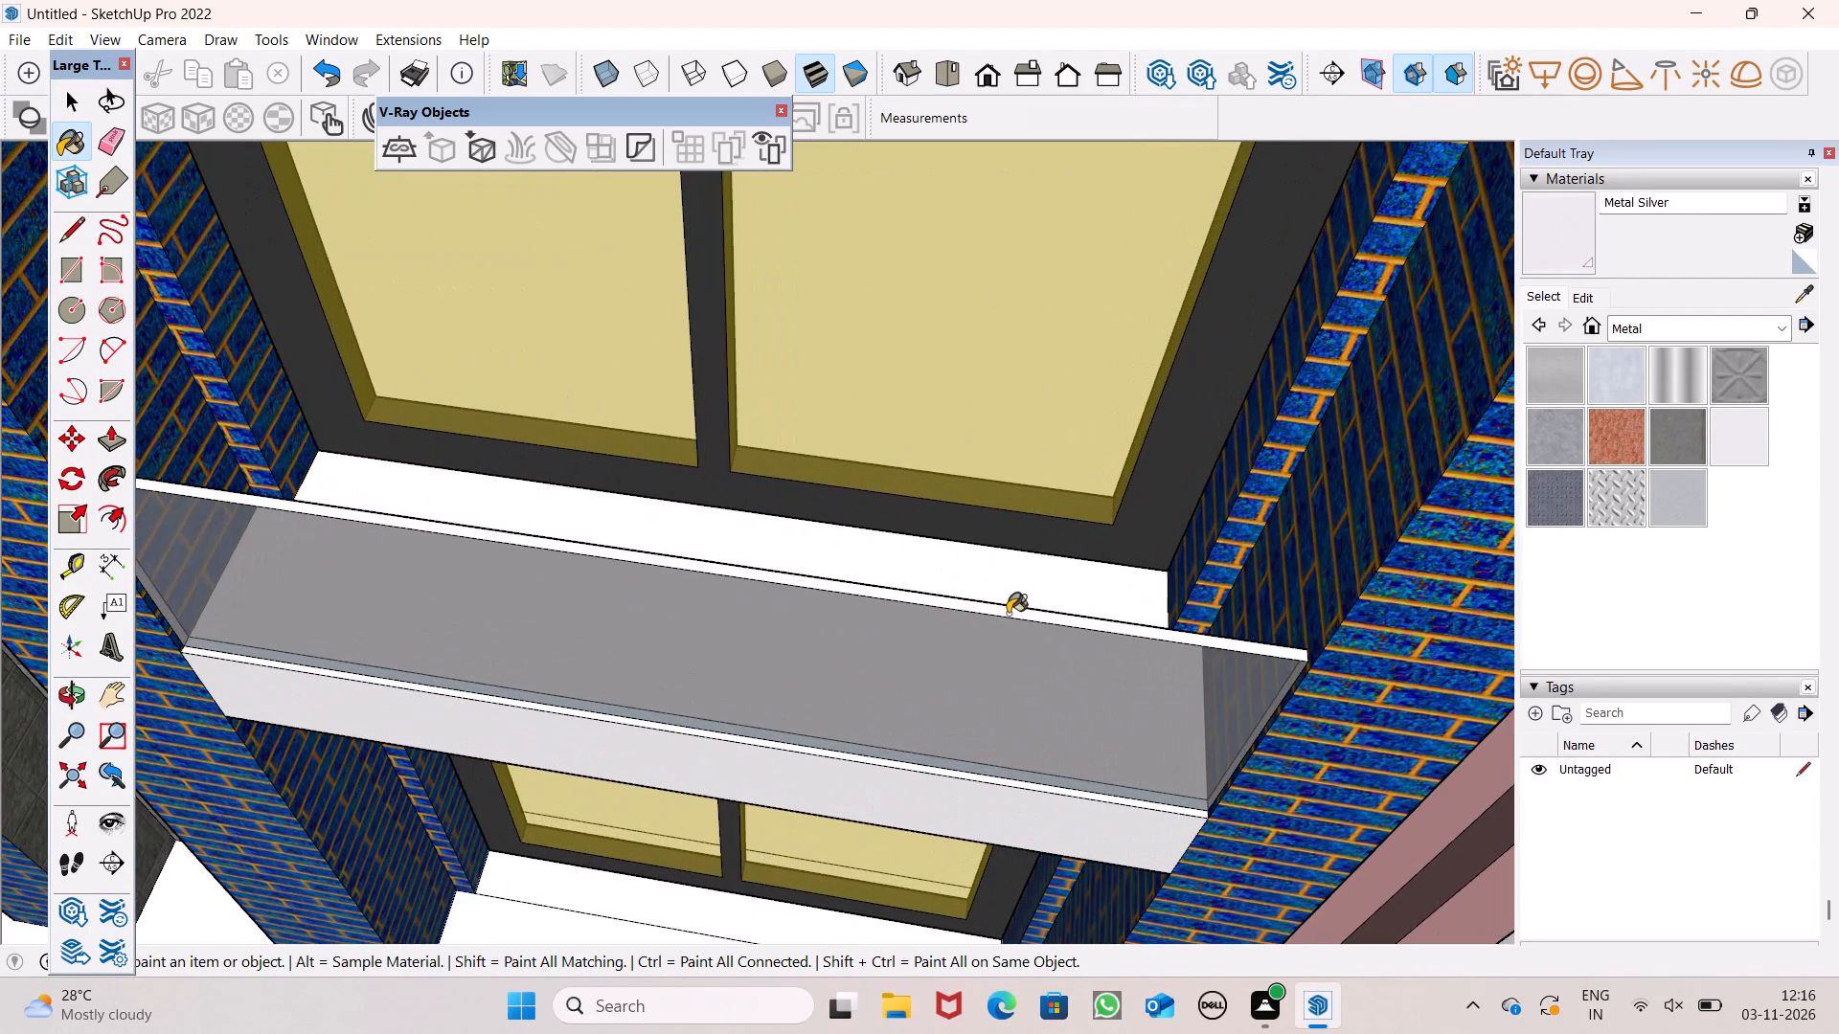
pyautogui.click(1008, 614)
pyautogui.scroll(-6, 1010, 705)
pyautogui.scroll(7, 1022, 648)
pyautogui.click(1022, 672)
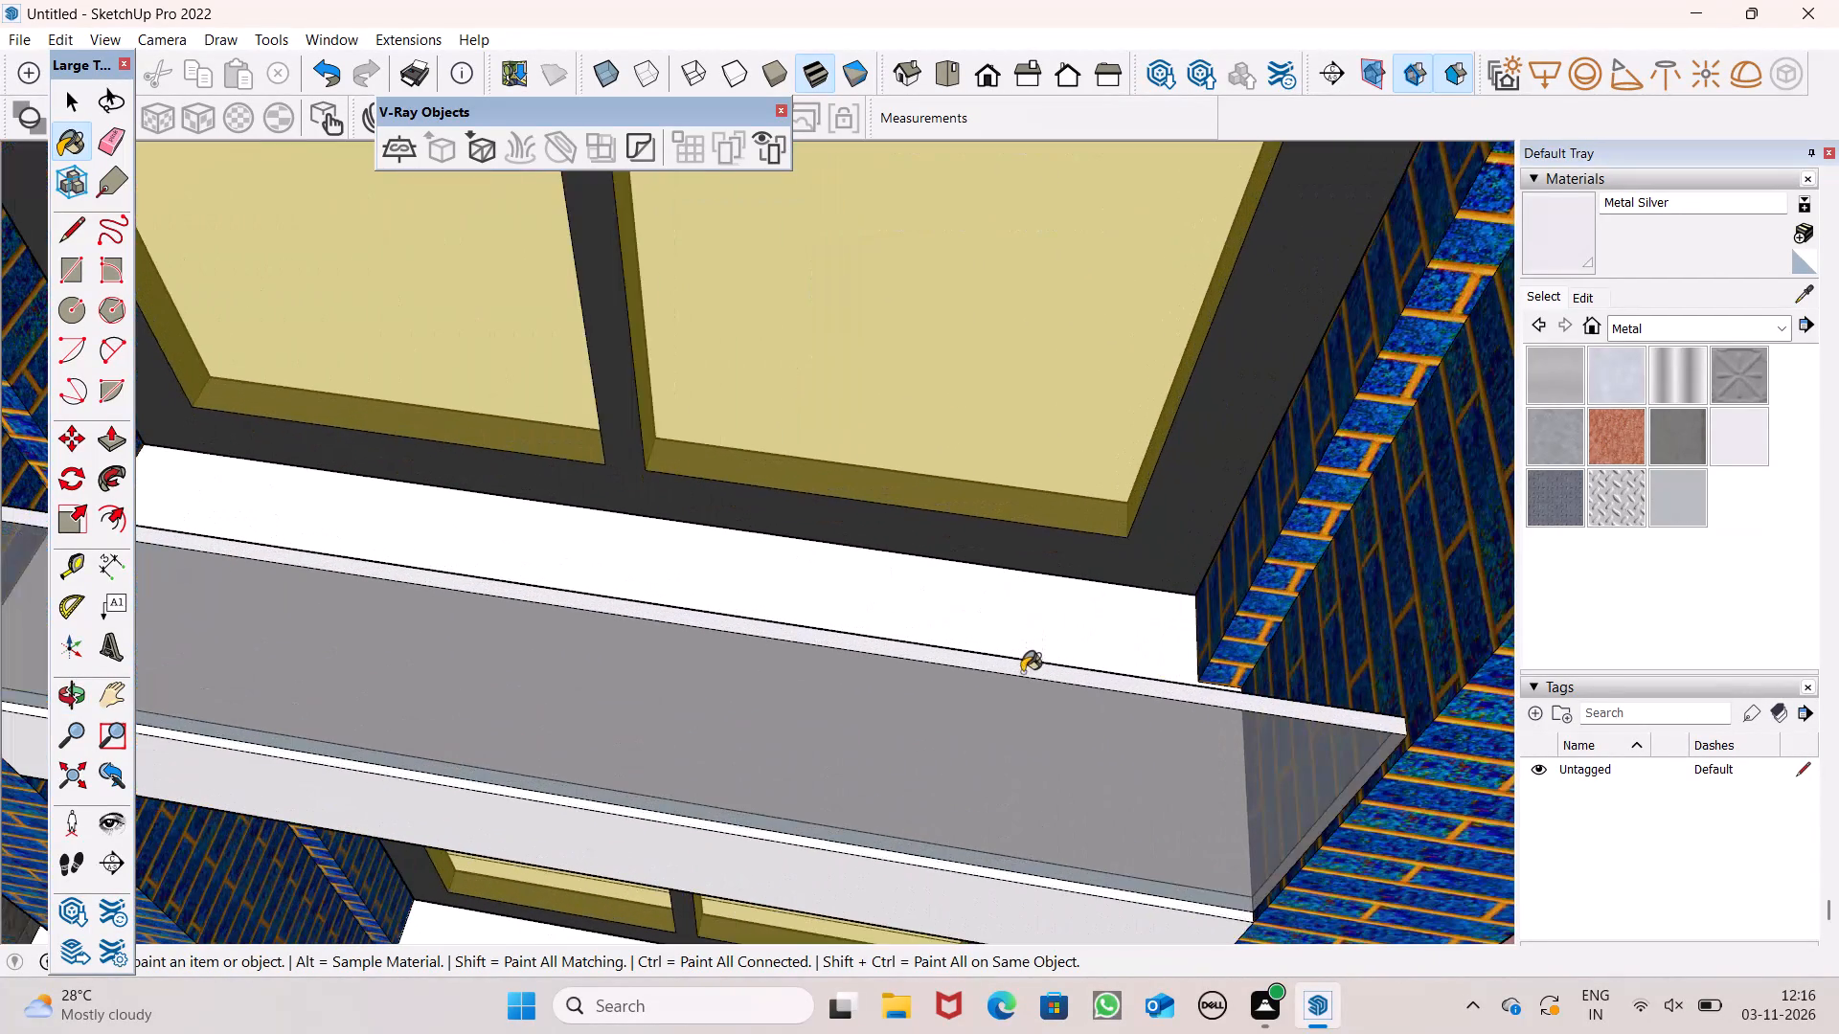
# Paint the top edge of the right blue bay's second-lowest glass parapet with Metal Silver.
pyautogui.scroll(-14, 1023, 670)
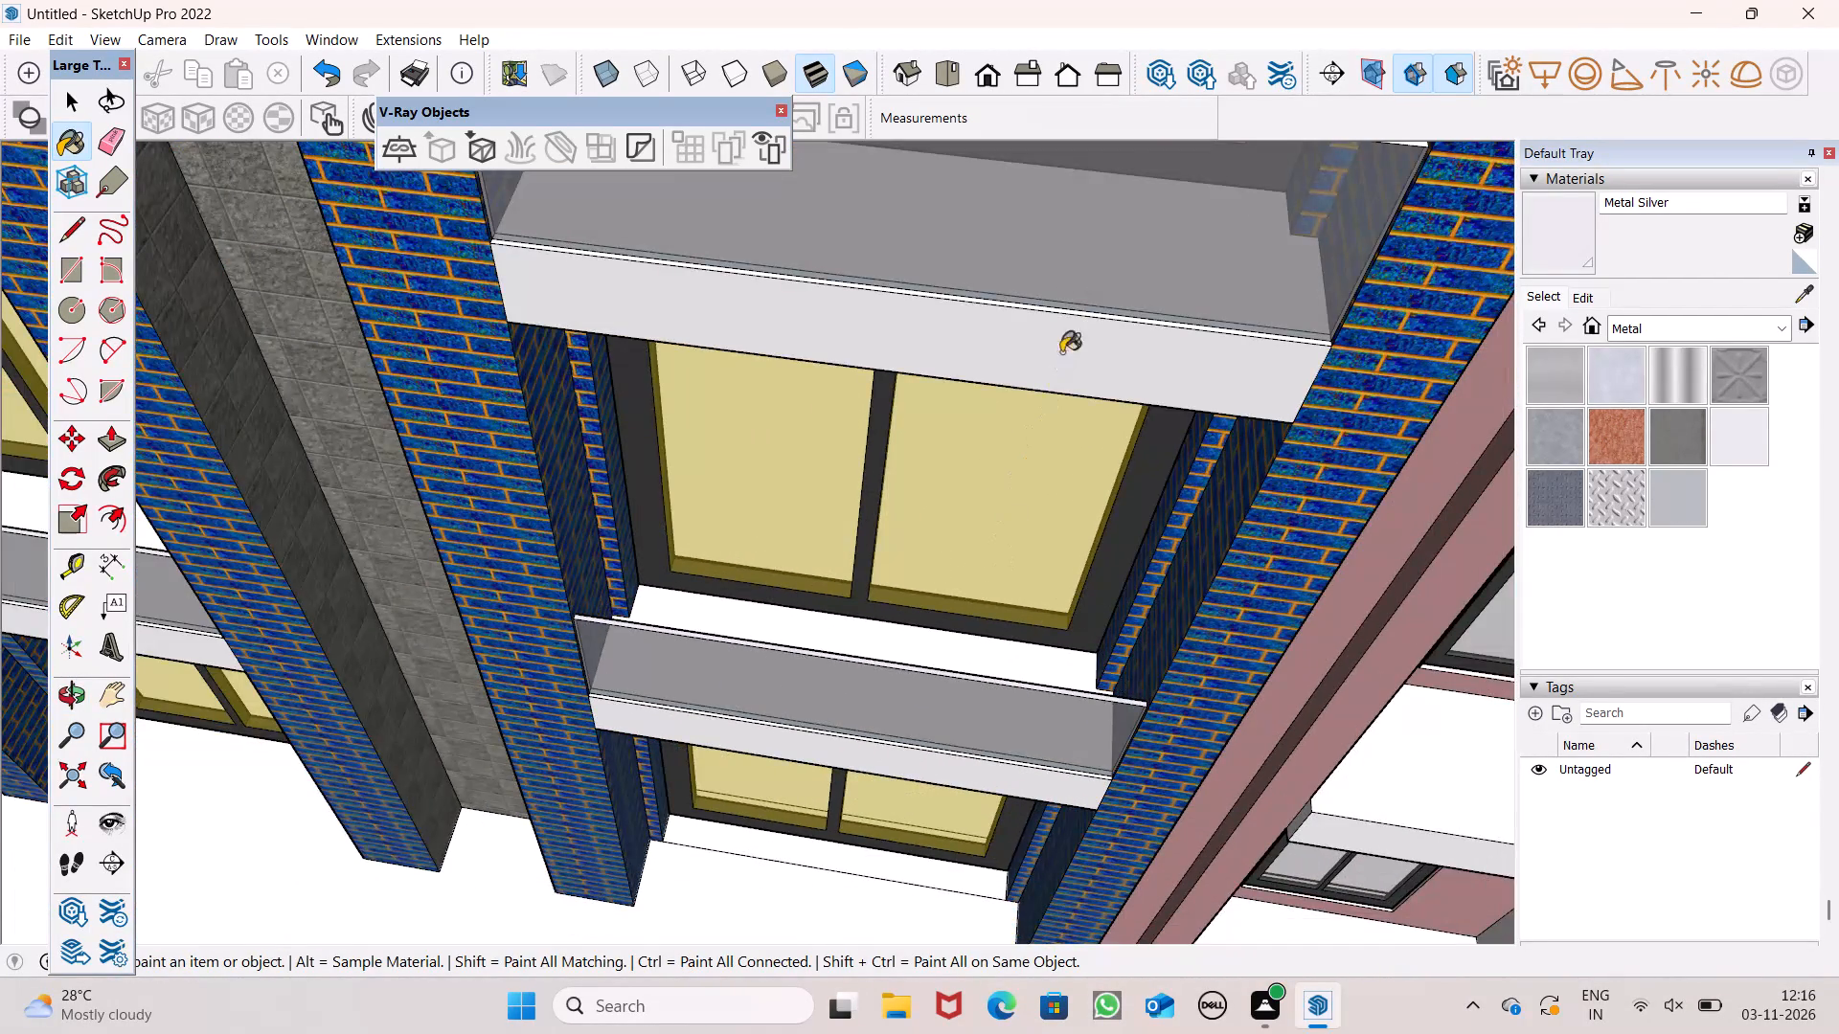
pyautogui.scroll(6, 1071, 233)
pyautogui.scroll(6, 1021, 303)
pyautogui.click(994, 274)
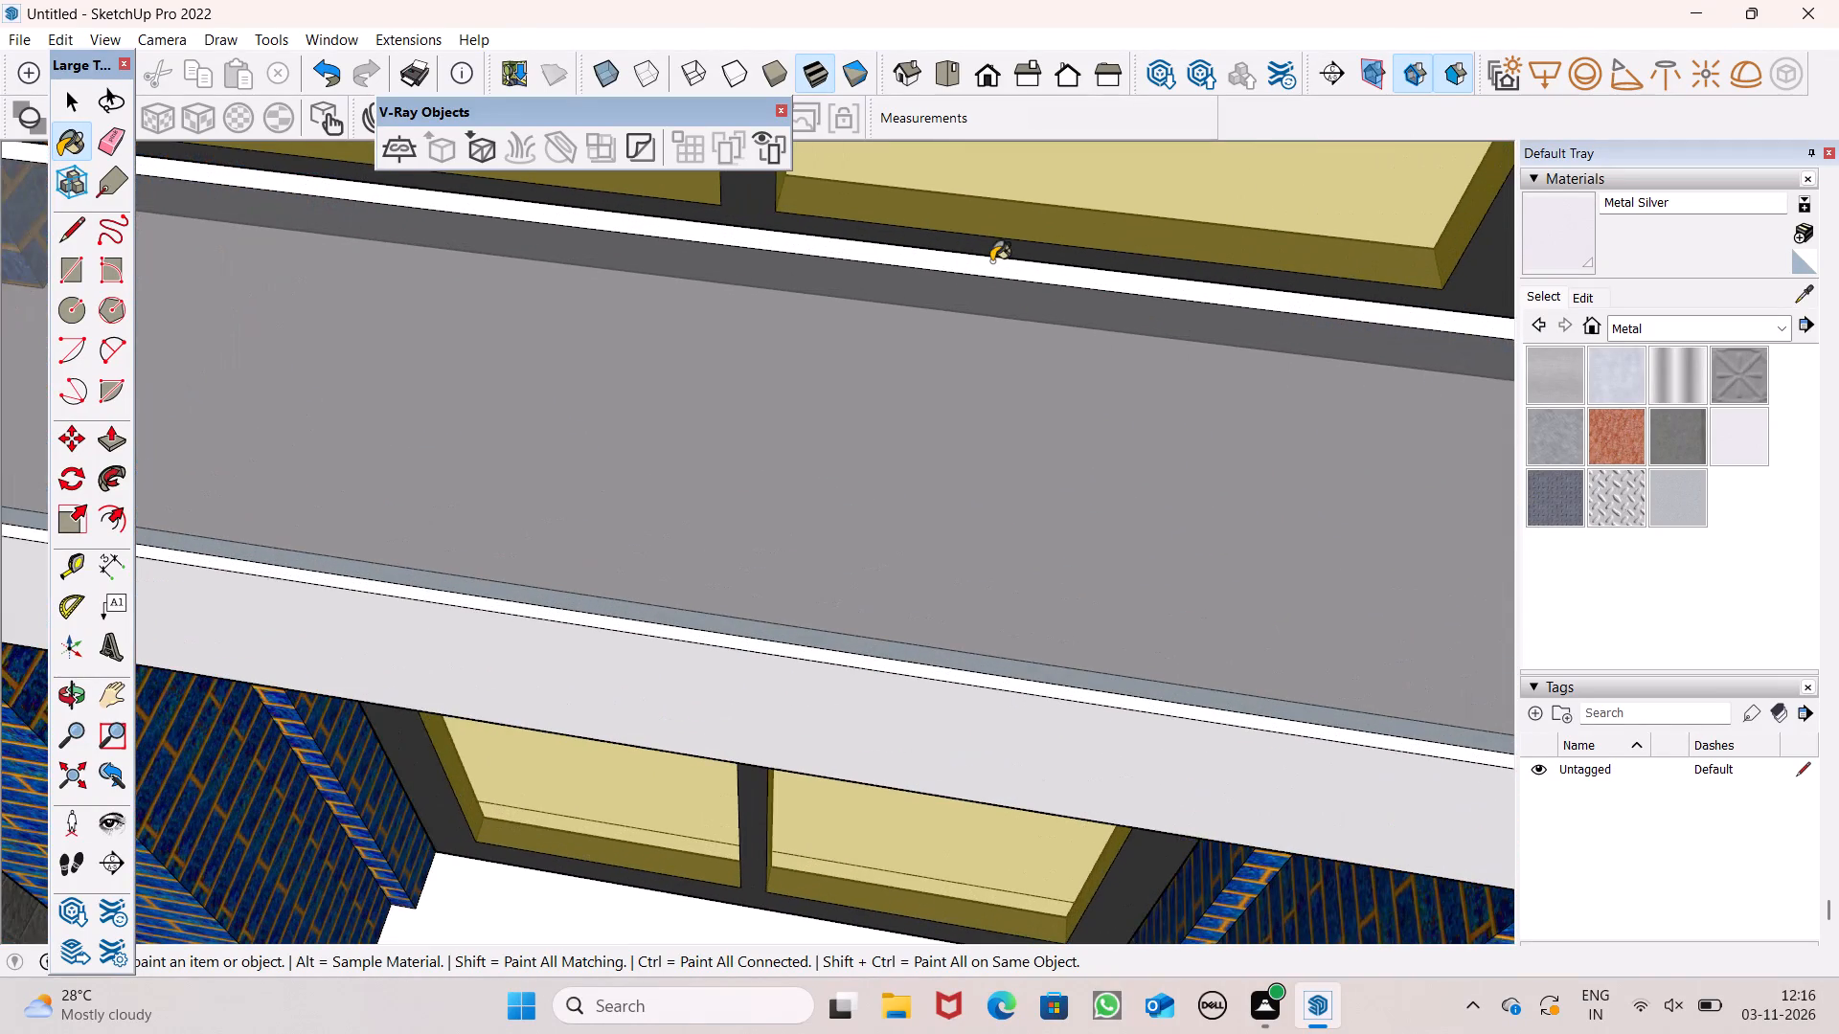
pyautogui.scroll(-6, 995, 290)
pyautogui.scroll(-6, 992, 521)
pyautogui.scroll(6, 1051, 302)
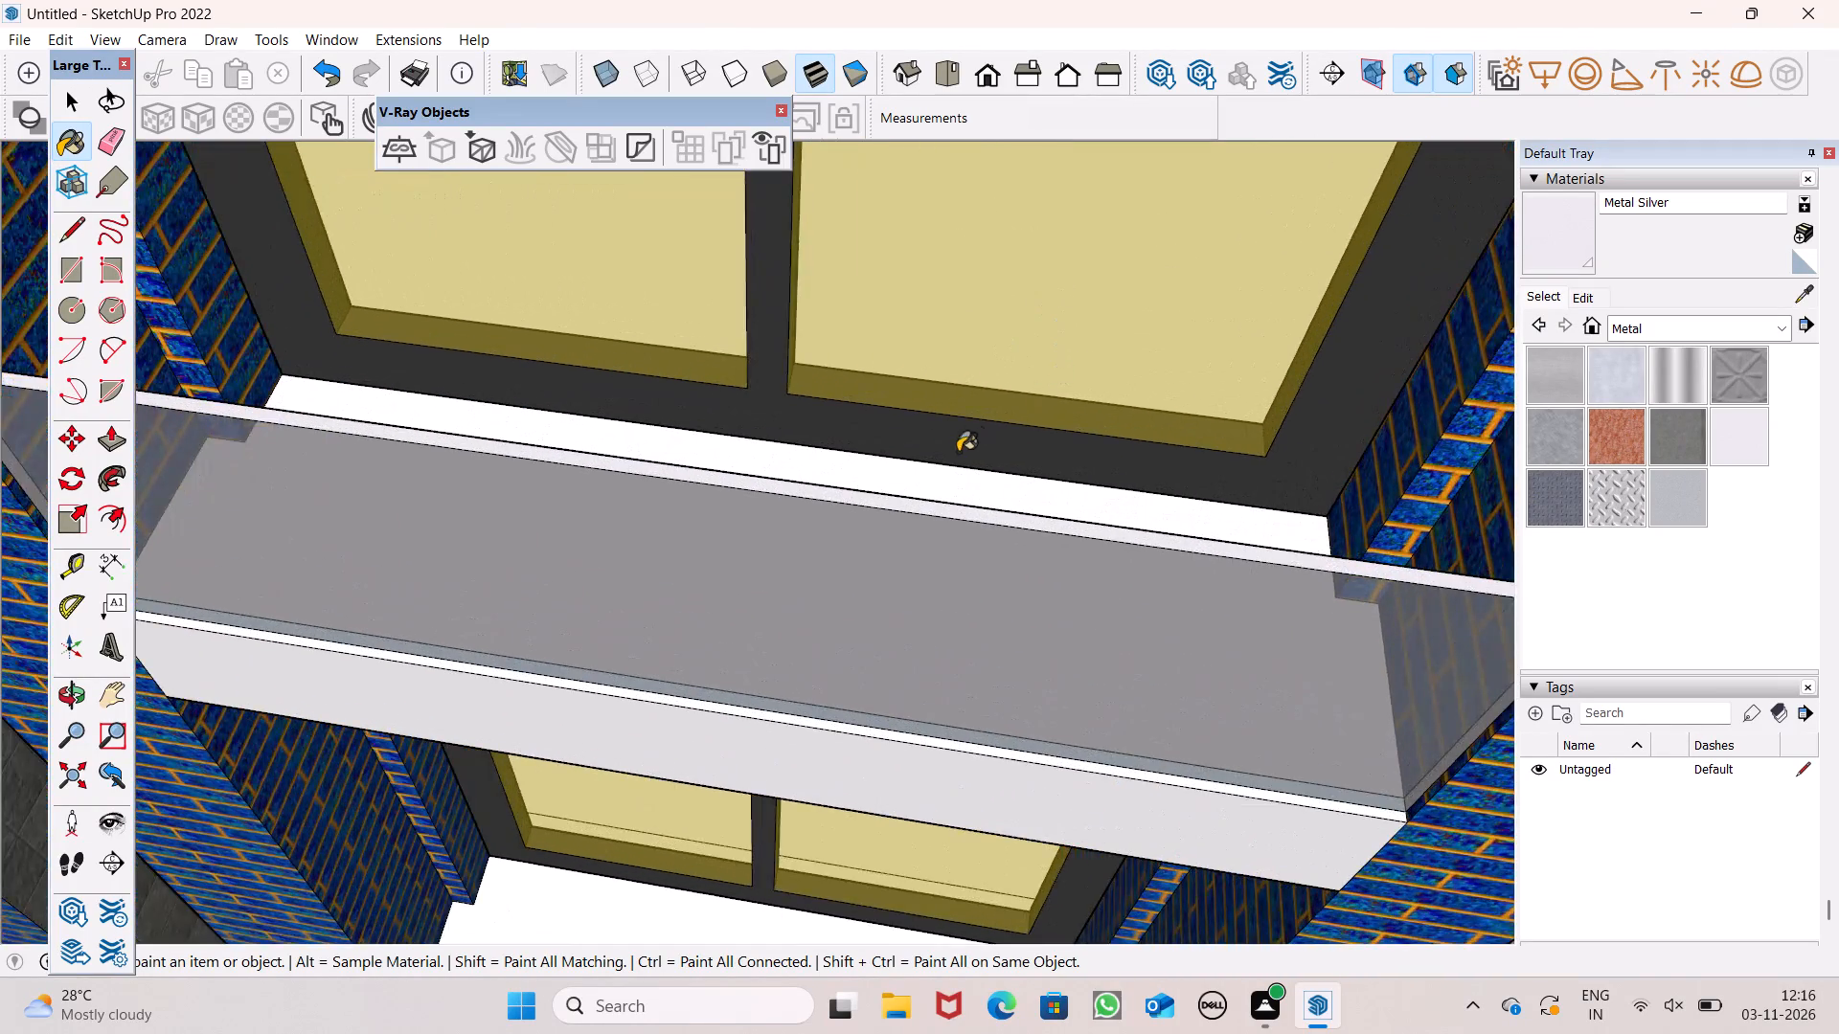
# Paint the top edge of the right blue bay's third-highest glass parapet with Metal Silver.
pyautogui.scroll(6, 950, 463)
pyautogui.click(899, 587)
# Paint the top edge of the right blue bay's second-highest glass parapet with Metal Silver.
pyautogui.scroll(-4, 952, 457)
pyautogui.scroll(1, 952, 457)
pyautogui.scroll(-1, 952, 463)
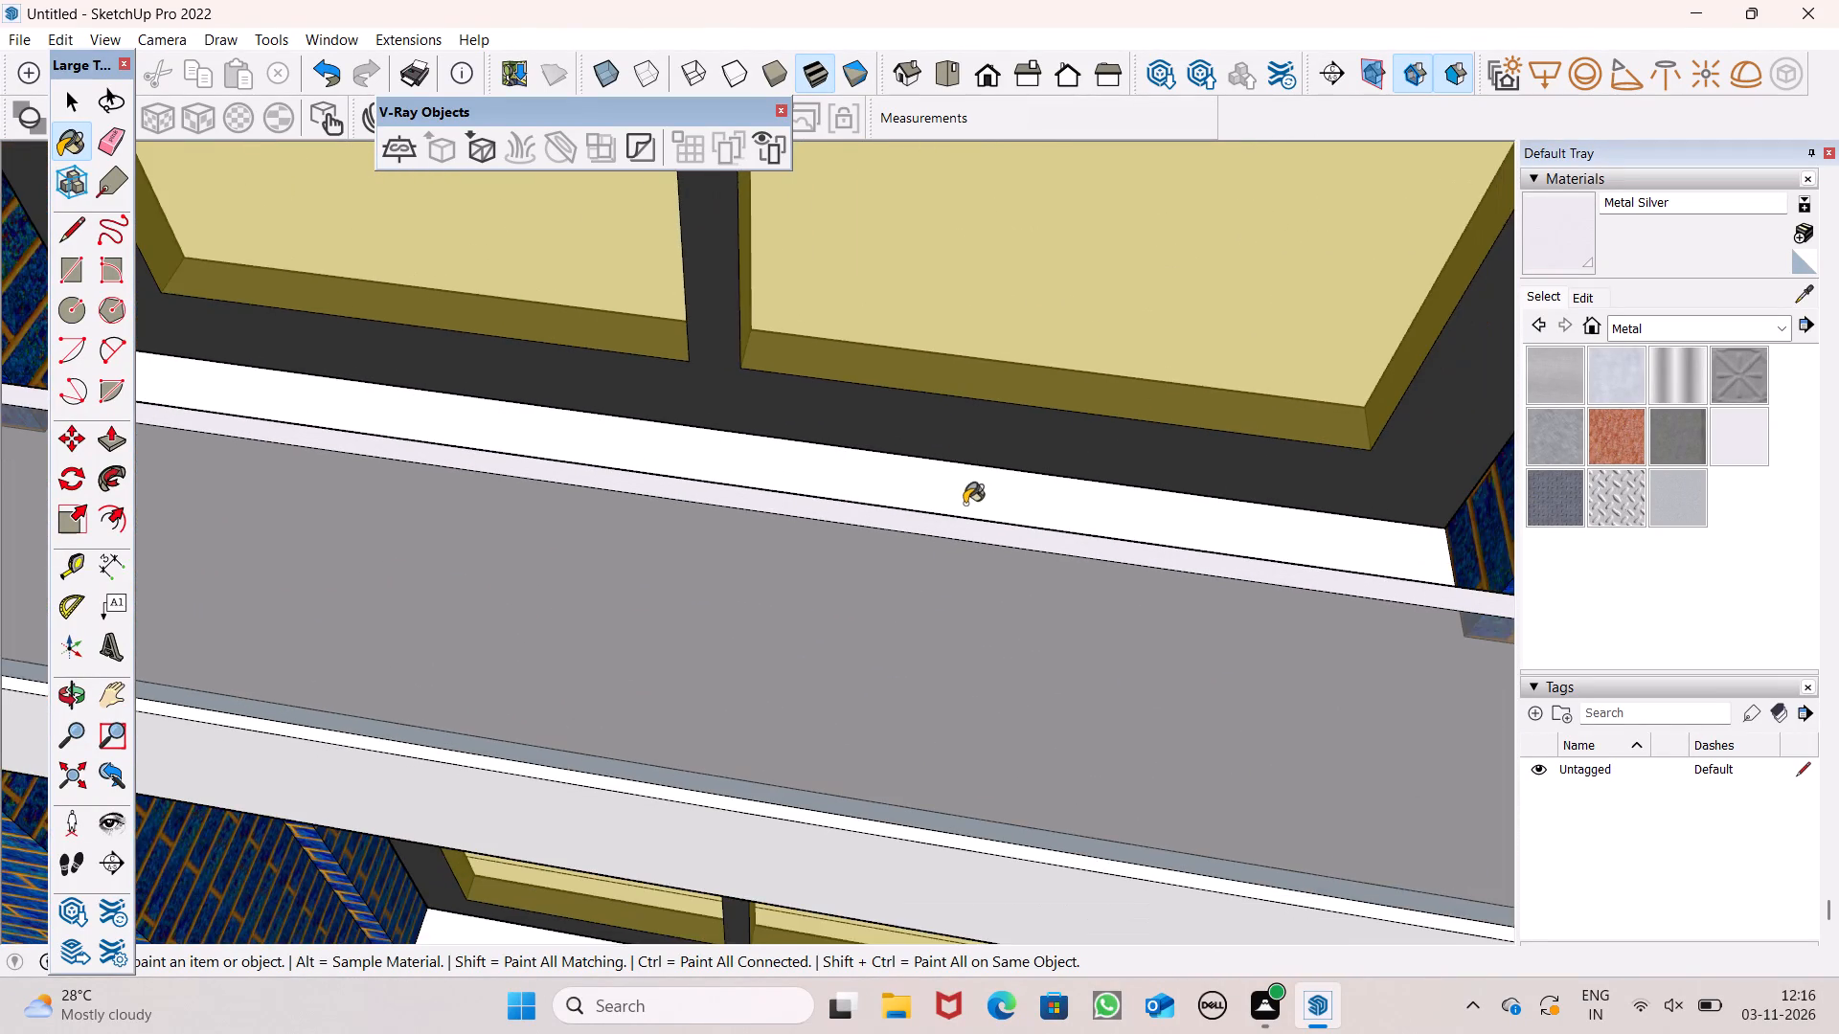
pyautogui.scroll(-13, 941, 577)
pyautogui.scroll(-8, 895, 643)
pyautogui.scroll(8, 849, 376)
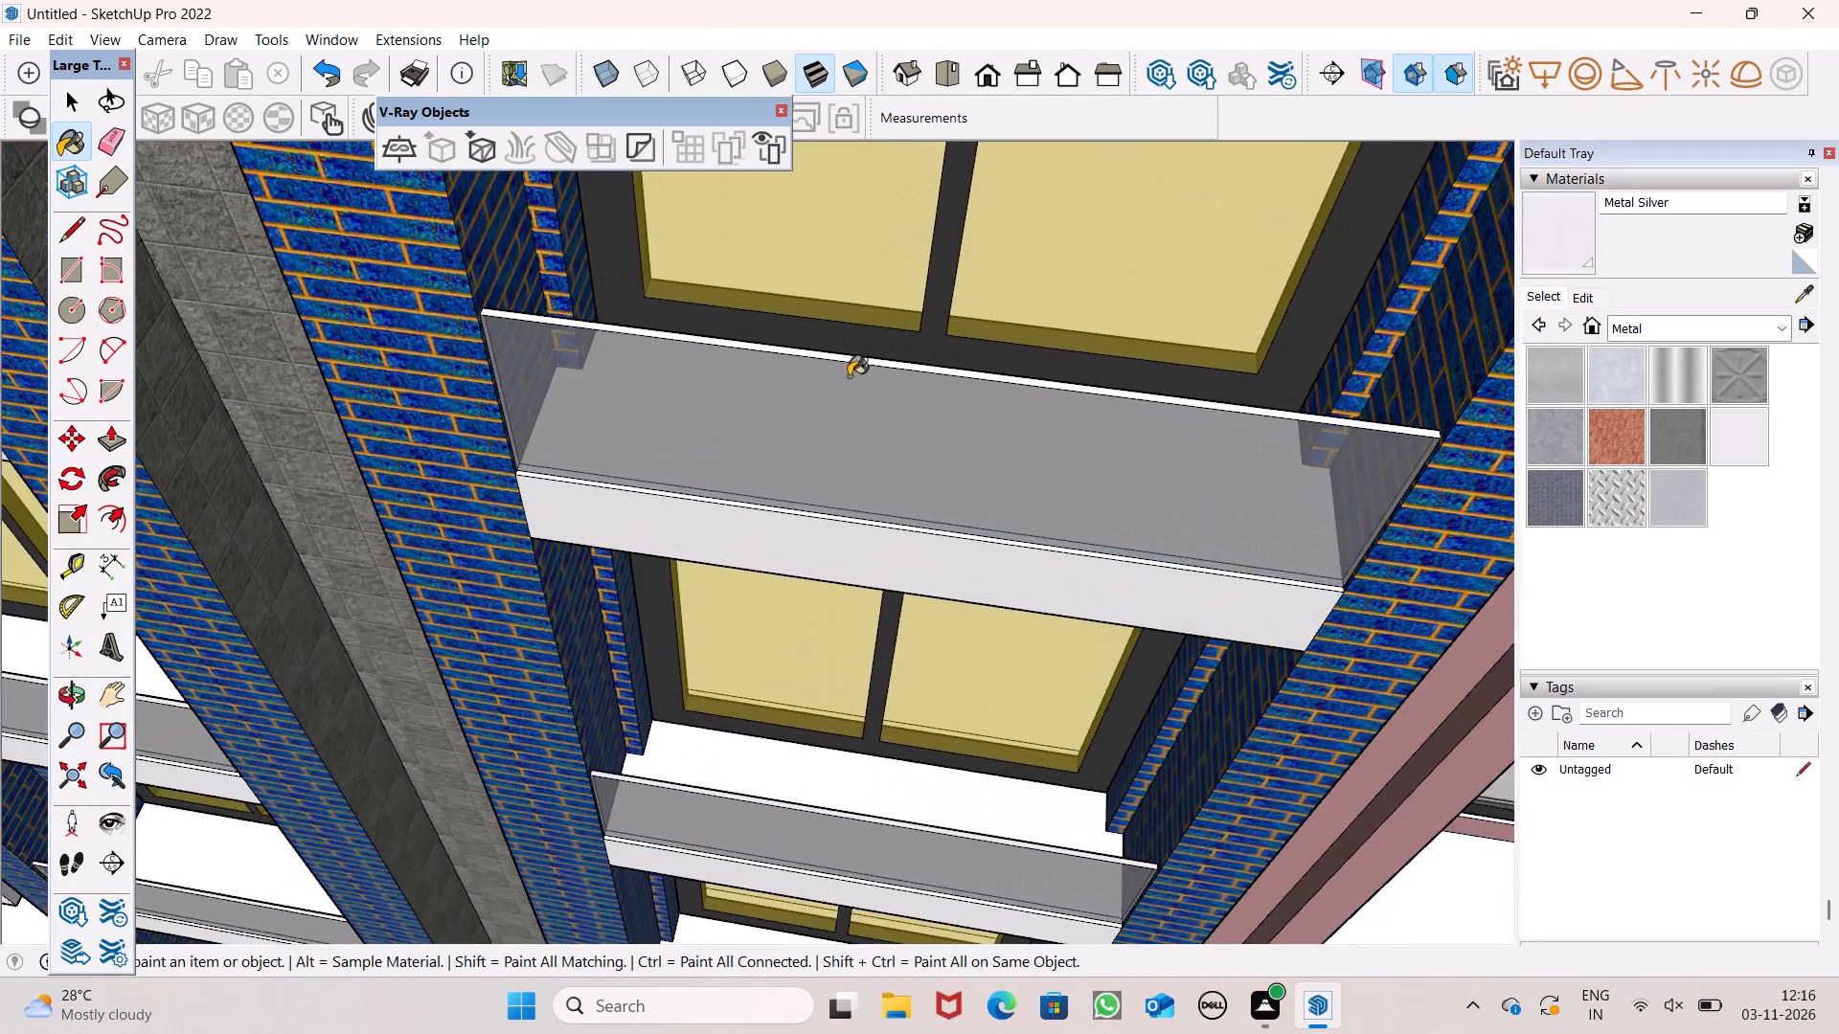
pyautogui.scroll(6, 884, 347)
pyautogui.click(876, 385)
# Paint the top edge of the right blue bay's highest glass parapet with Metal Silver.
pyautogui.scroll(-9, 876, 438)
pyautogui.scroll(-11, 864, 580)
pyautogui.scroll(15, 872, 314)
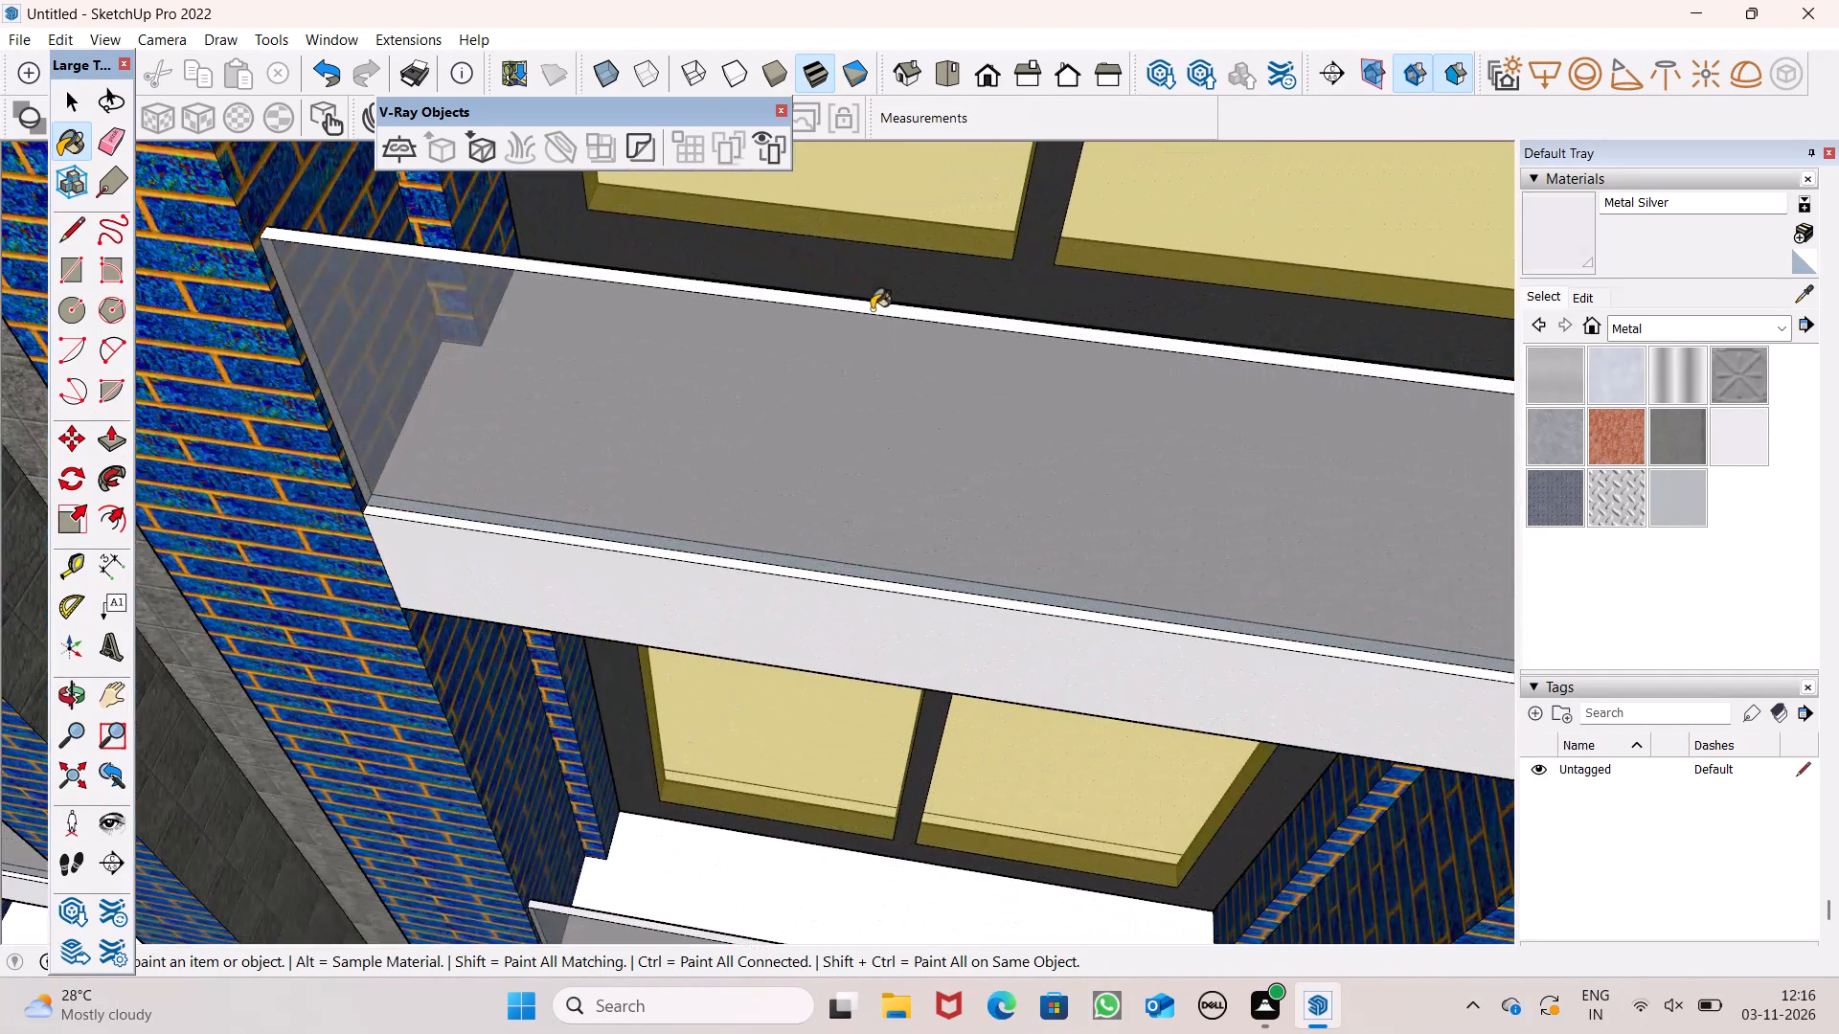
pyautogui.click(872, 309)
# Start the Tape Measure and examine the pink wing's uppermost projecting white balcony slab at its outer edge.
pyautogui.scroll(-8, 871, 315)
pyautogui.scroll(-13, 875, 493)
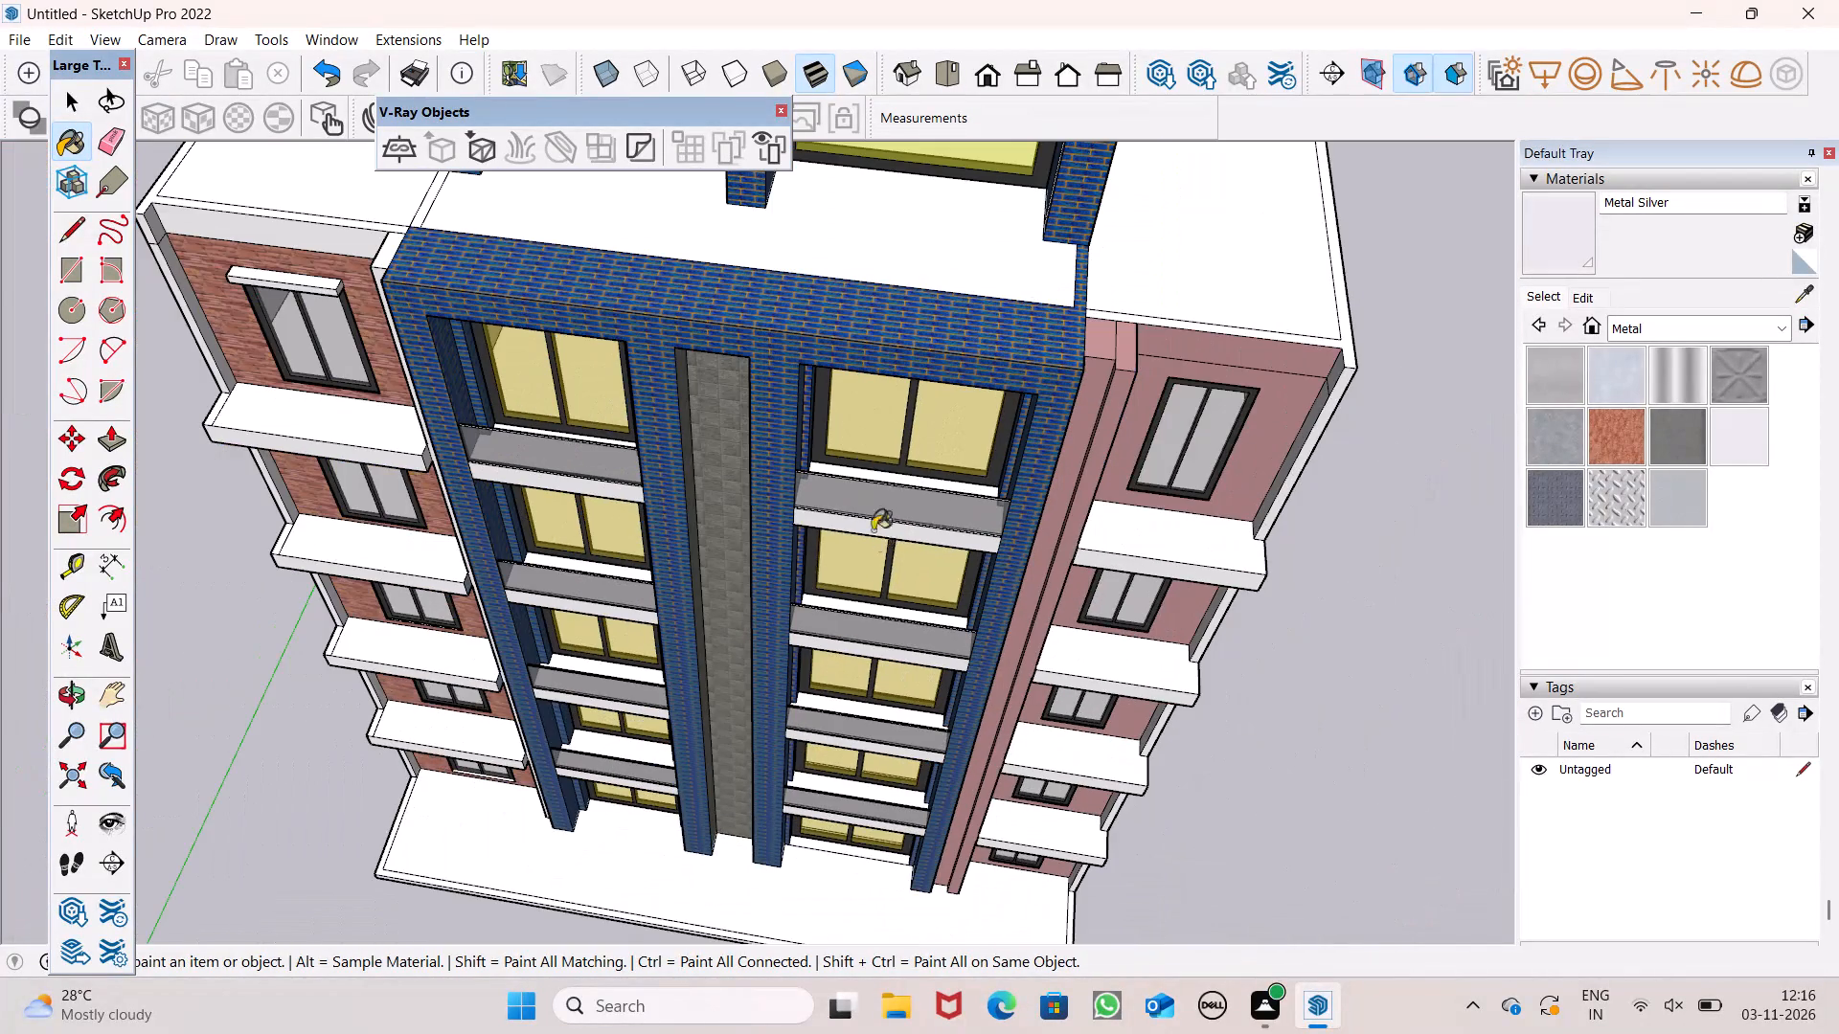
pyautogui.scroll(-6, 884, 516)
pyautogui.moveTo(897, 642); pyautogui.dragTo(887, 524, button='middle')
pyautogui.scroll(-2, 882, 523)
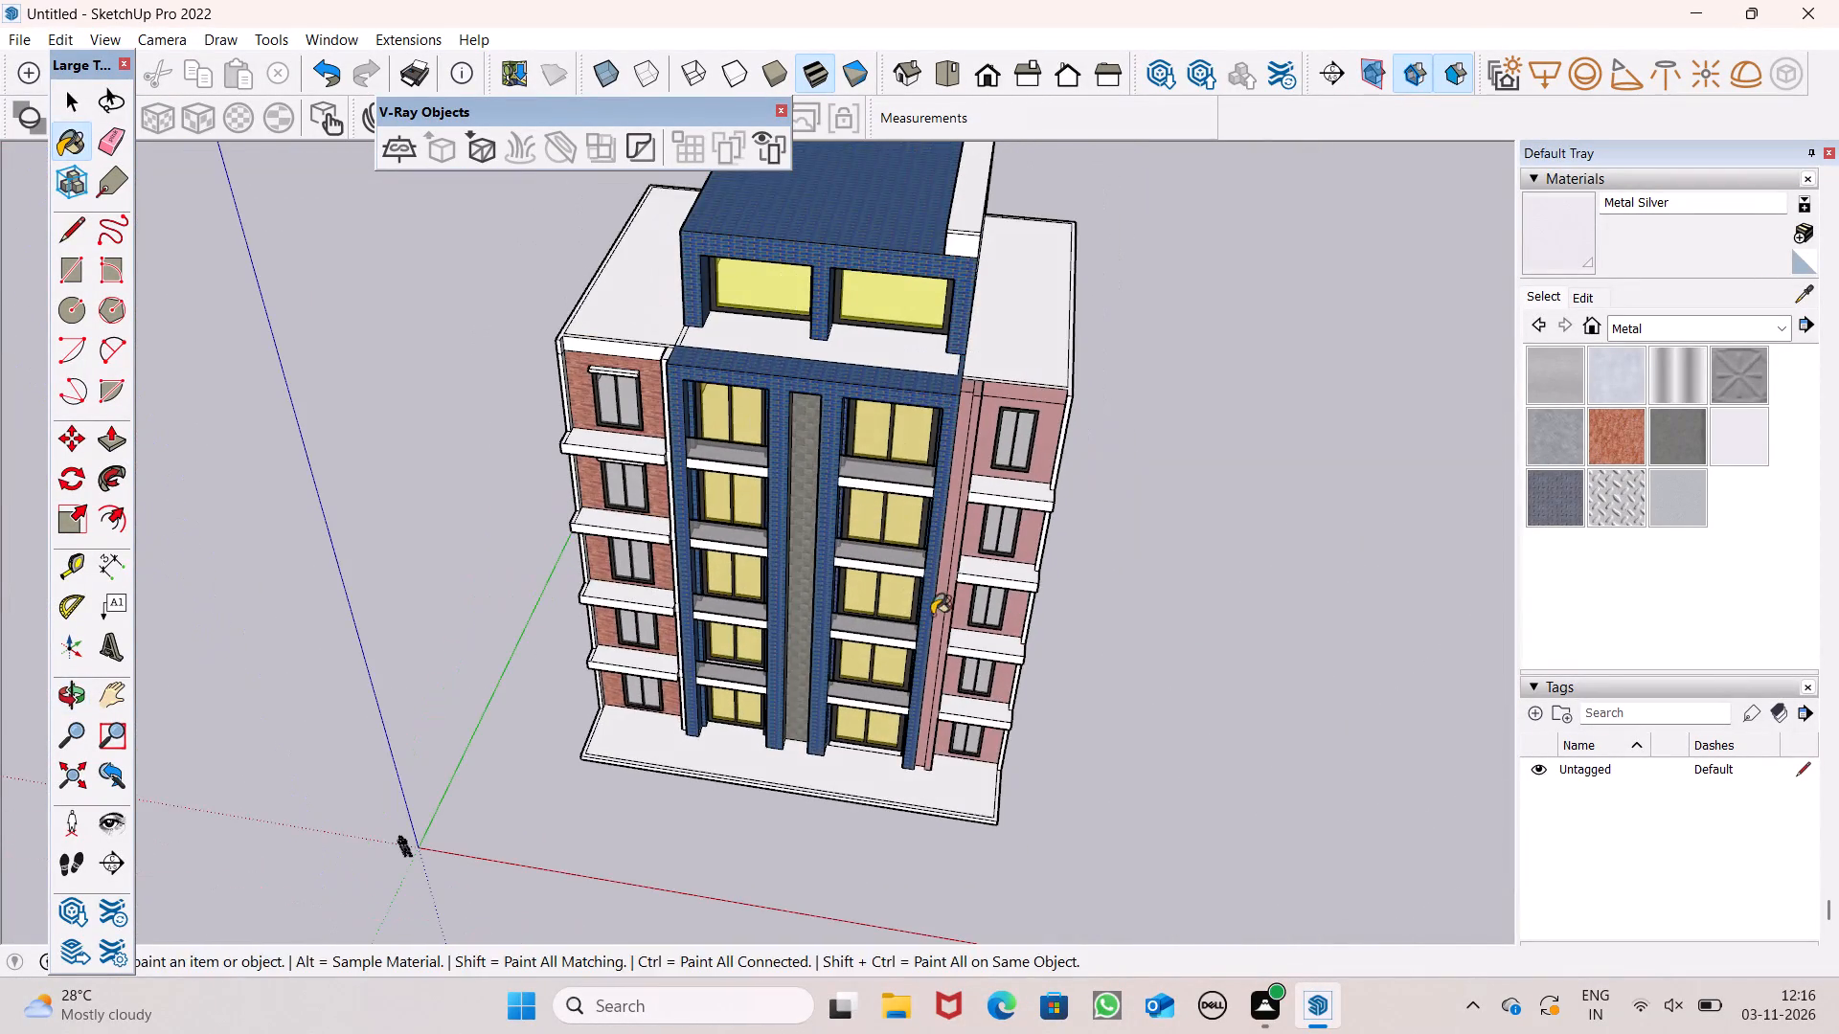
pyautogui.moveTo(942, 620); pyautogui.dragTo(851, 567, button='middle')
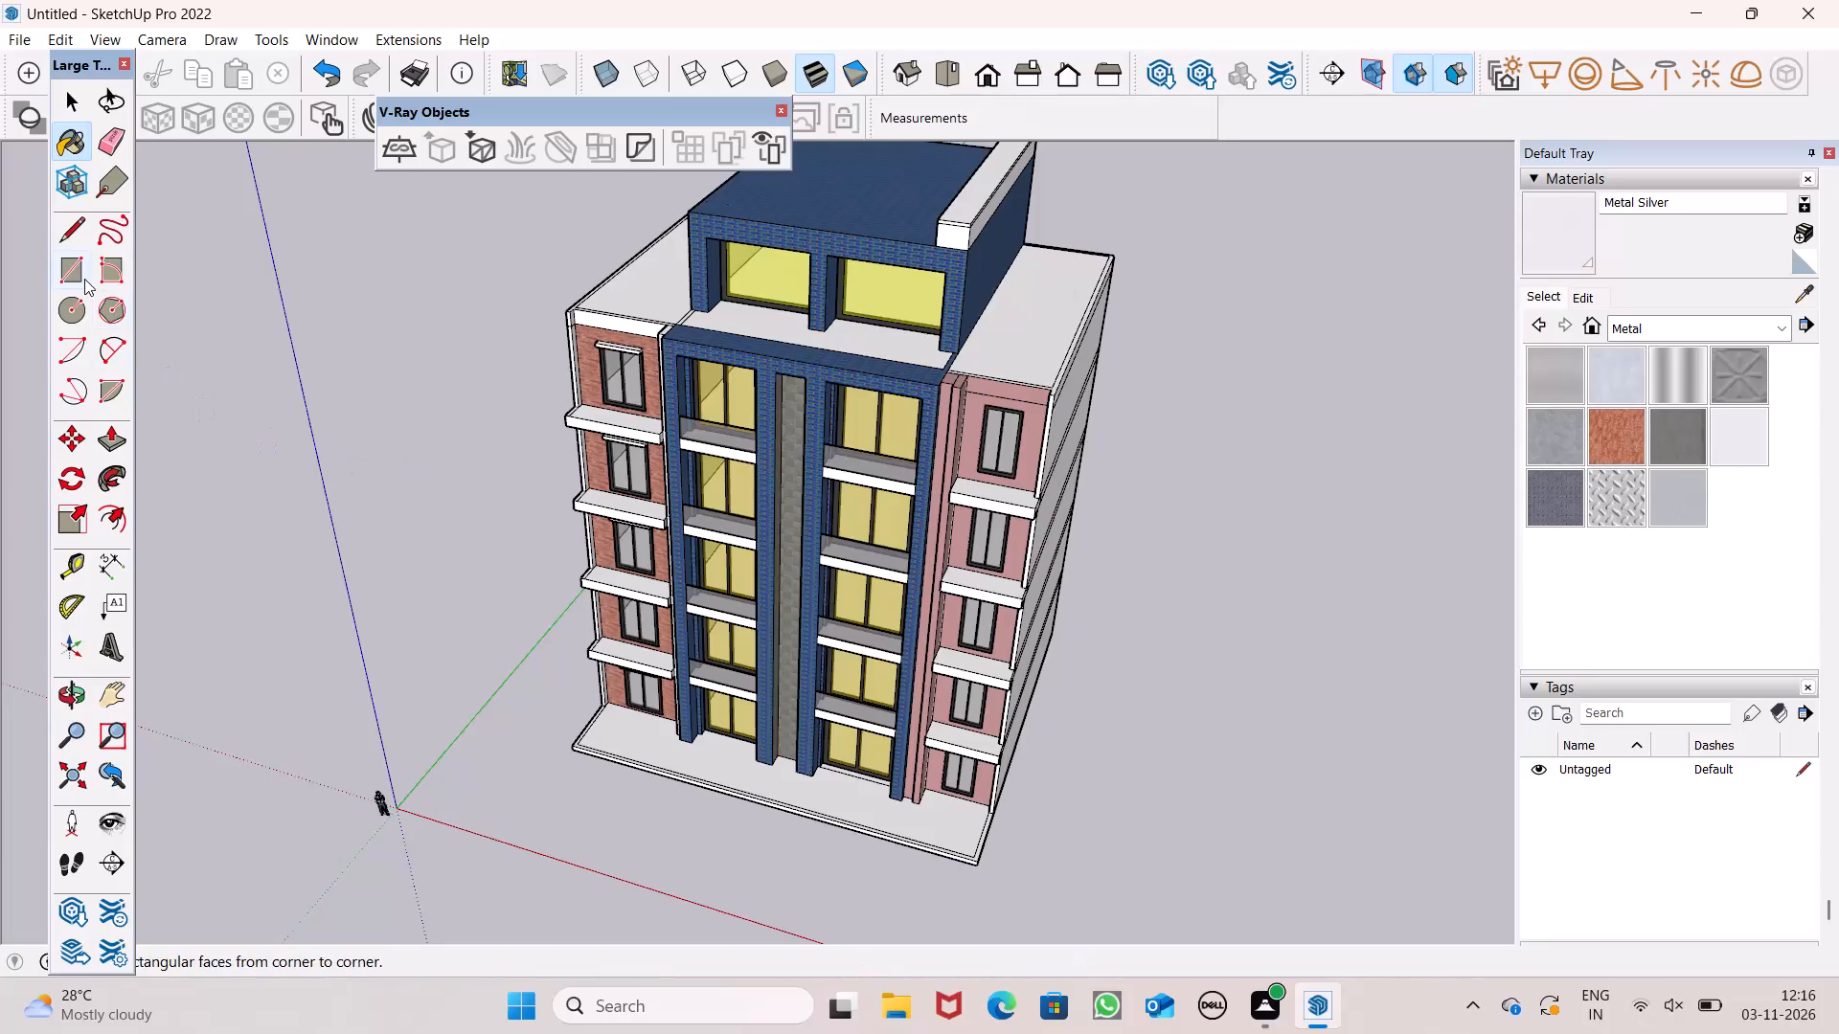
pyautogui.click(76, 566)
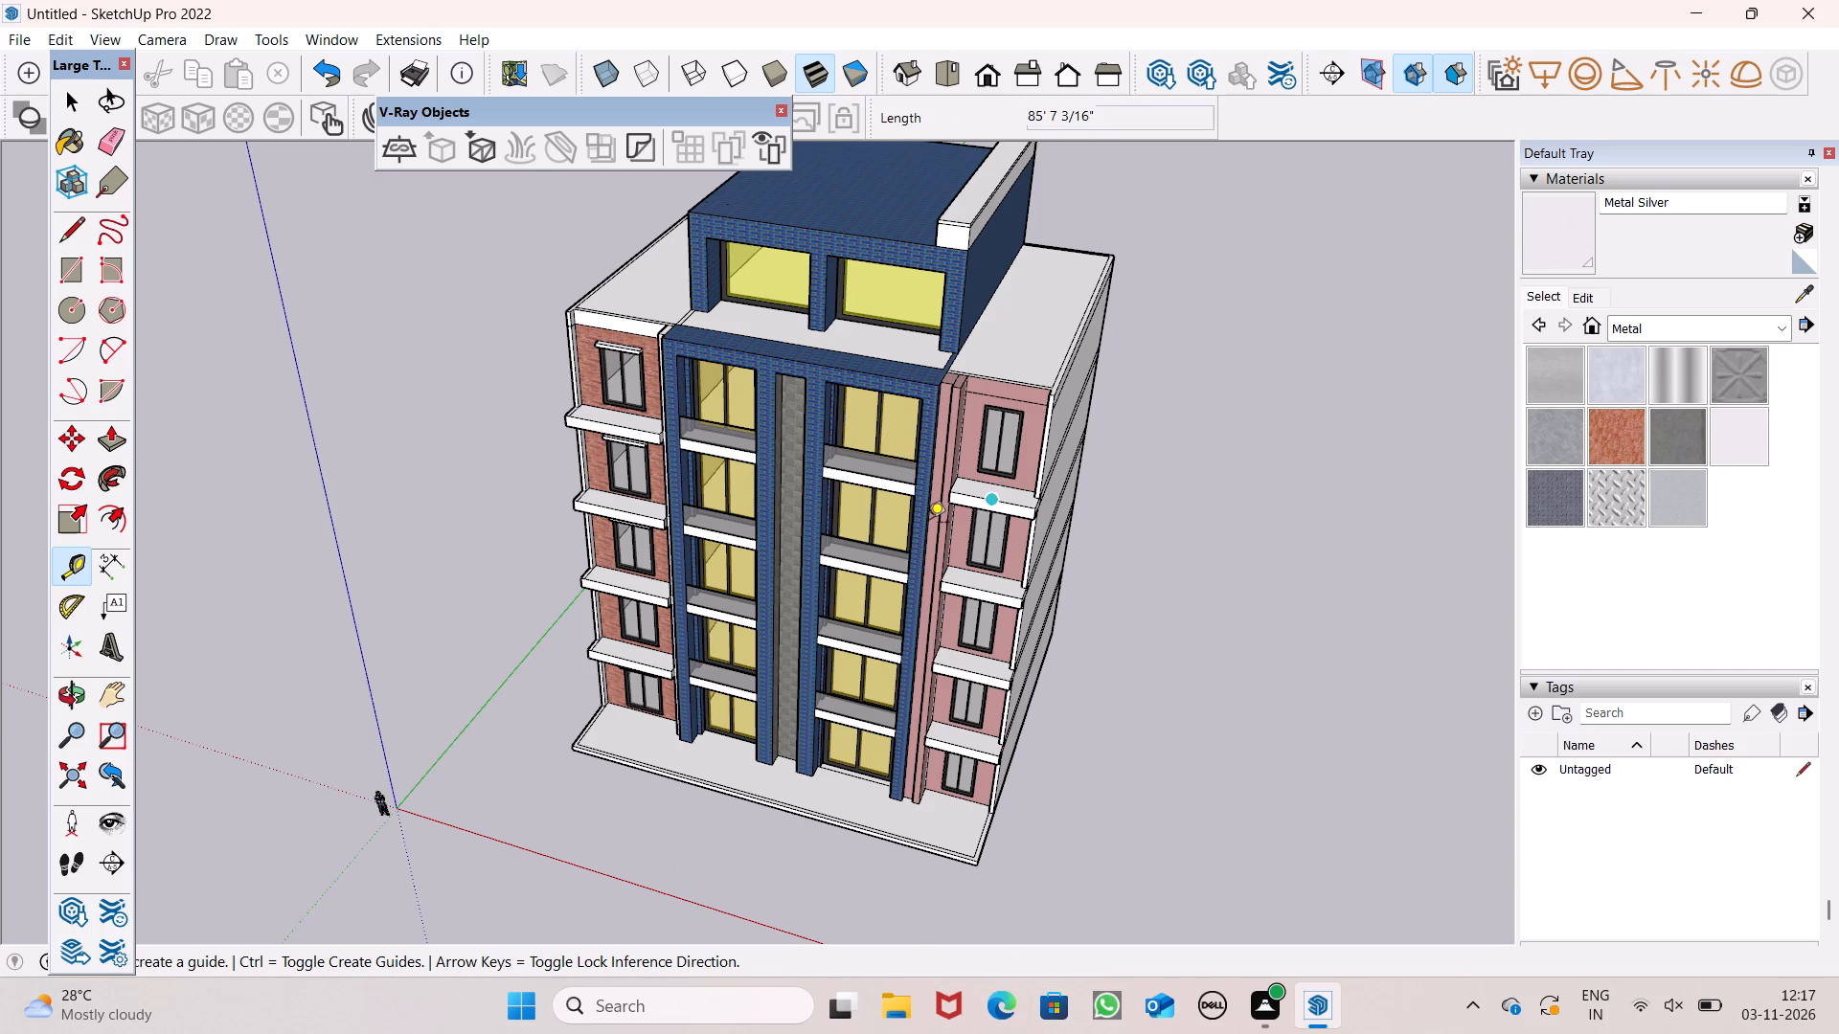
pyautogui.scroll(6, 928, 523)
pyautogui.moveTo(993, 495); pyautogui.dragTo(970, 660, button='middle')
pyautogui.scroll(1, 993, 495)
pyautogui.scroll(1, 956, 661)
pyautogui.scroll(7, 1147, 650)
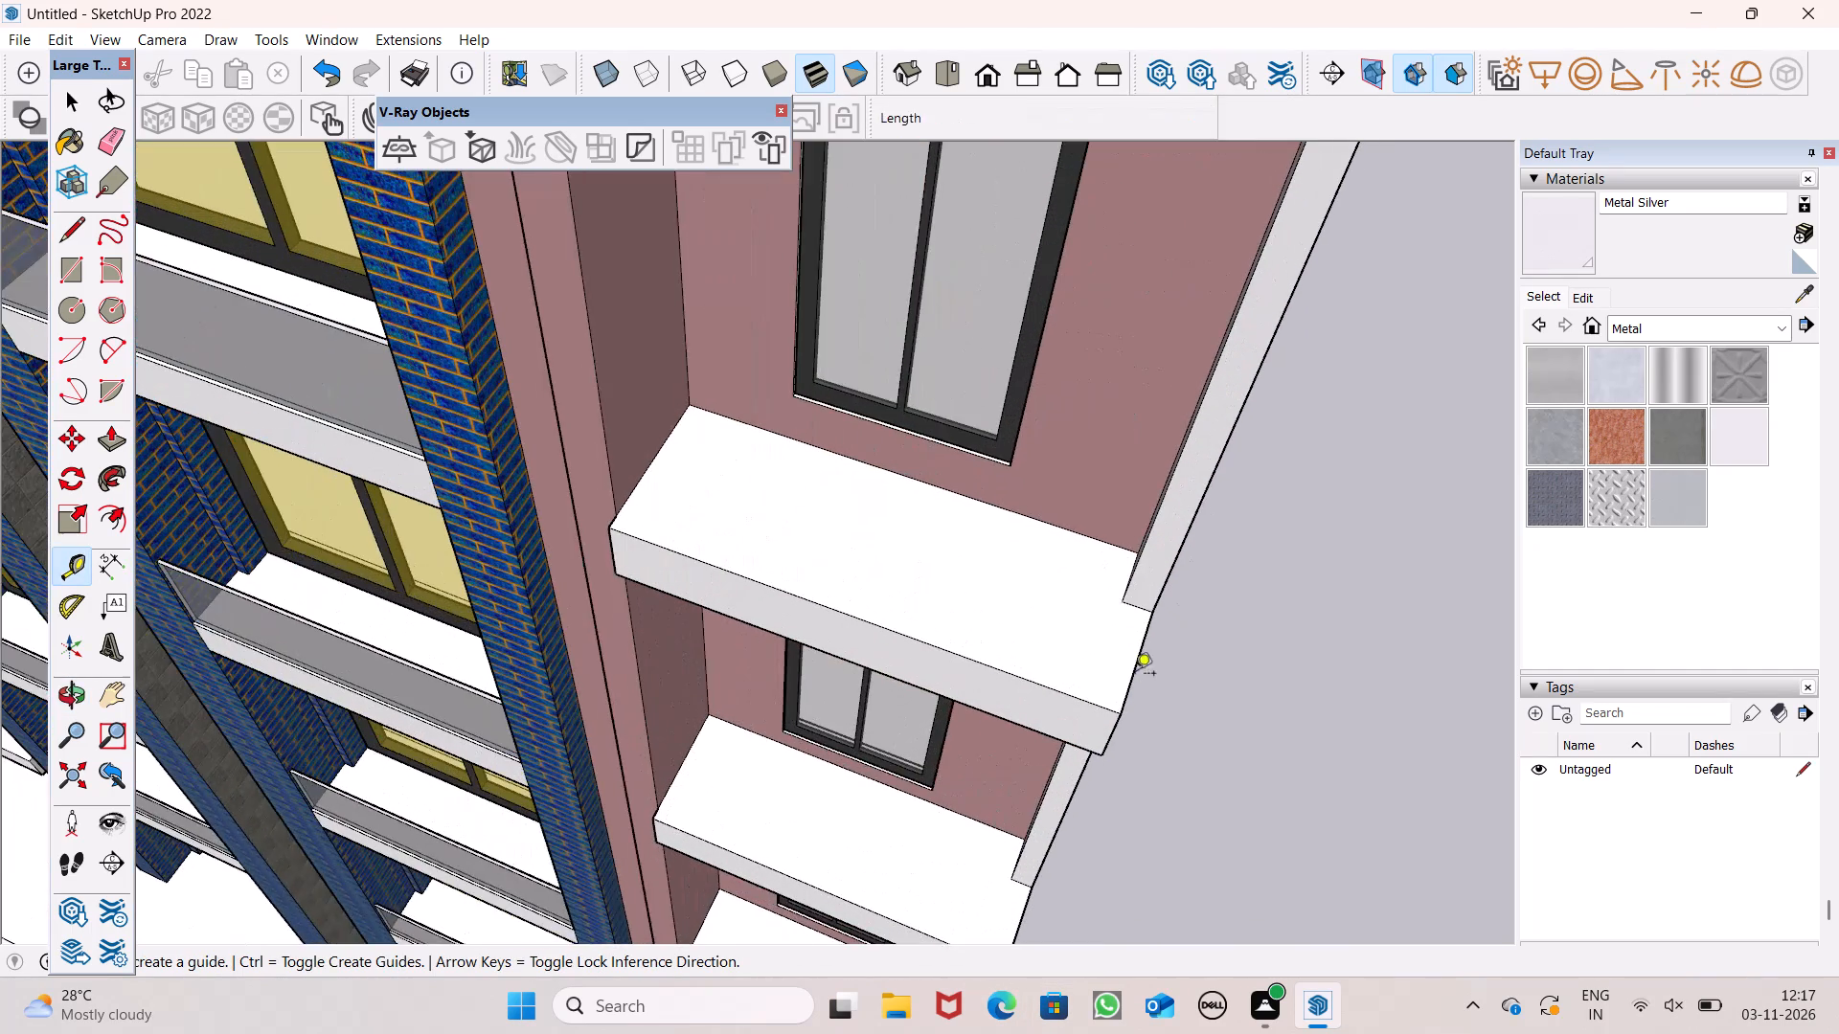
pyautogui.scroll(-2, 1012, 650)
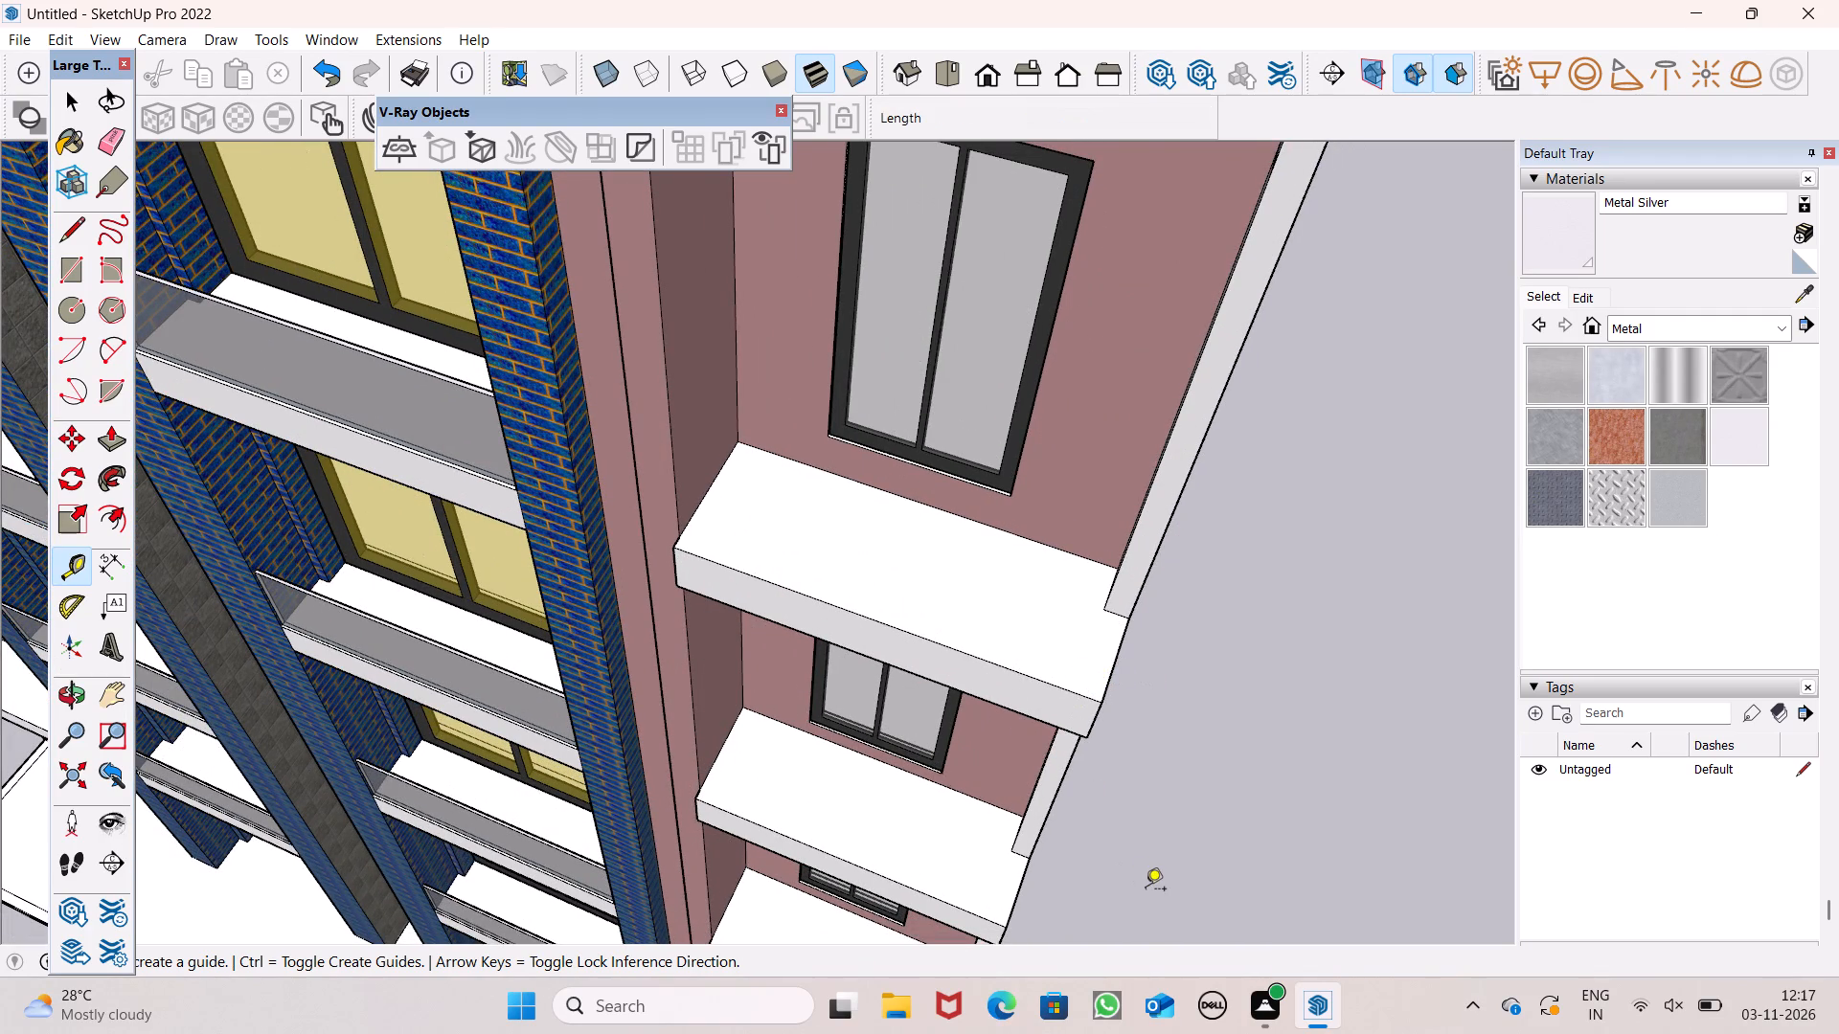
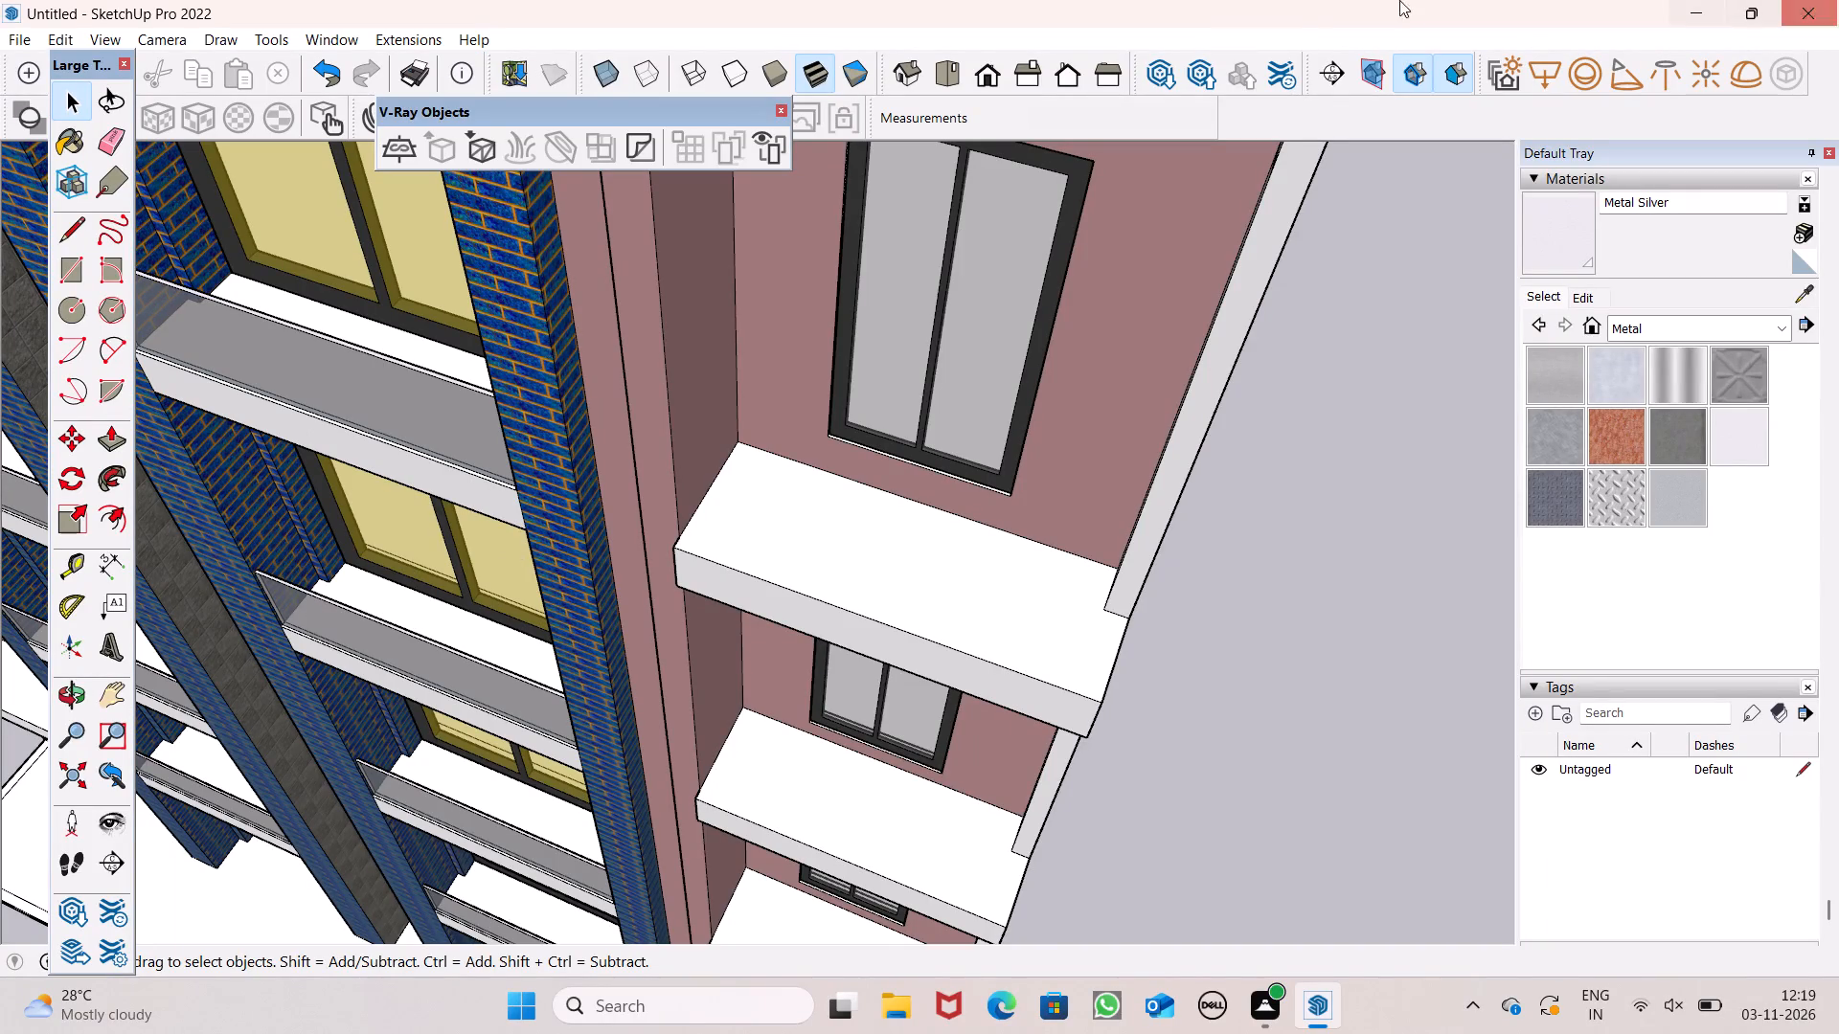
# Place two guides parallel to the front edge of the pink wing's uppermost balcony slab, about 1 3/8" in and another 1 3/16" further.
pyautogui.click(54, 567)
pyautogui.scroll(-1, 840, 707)
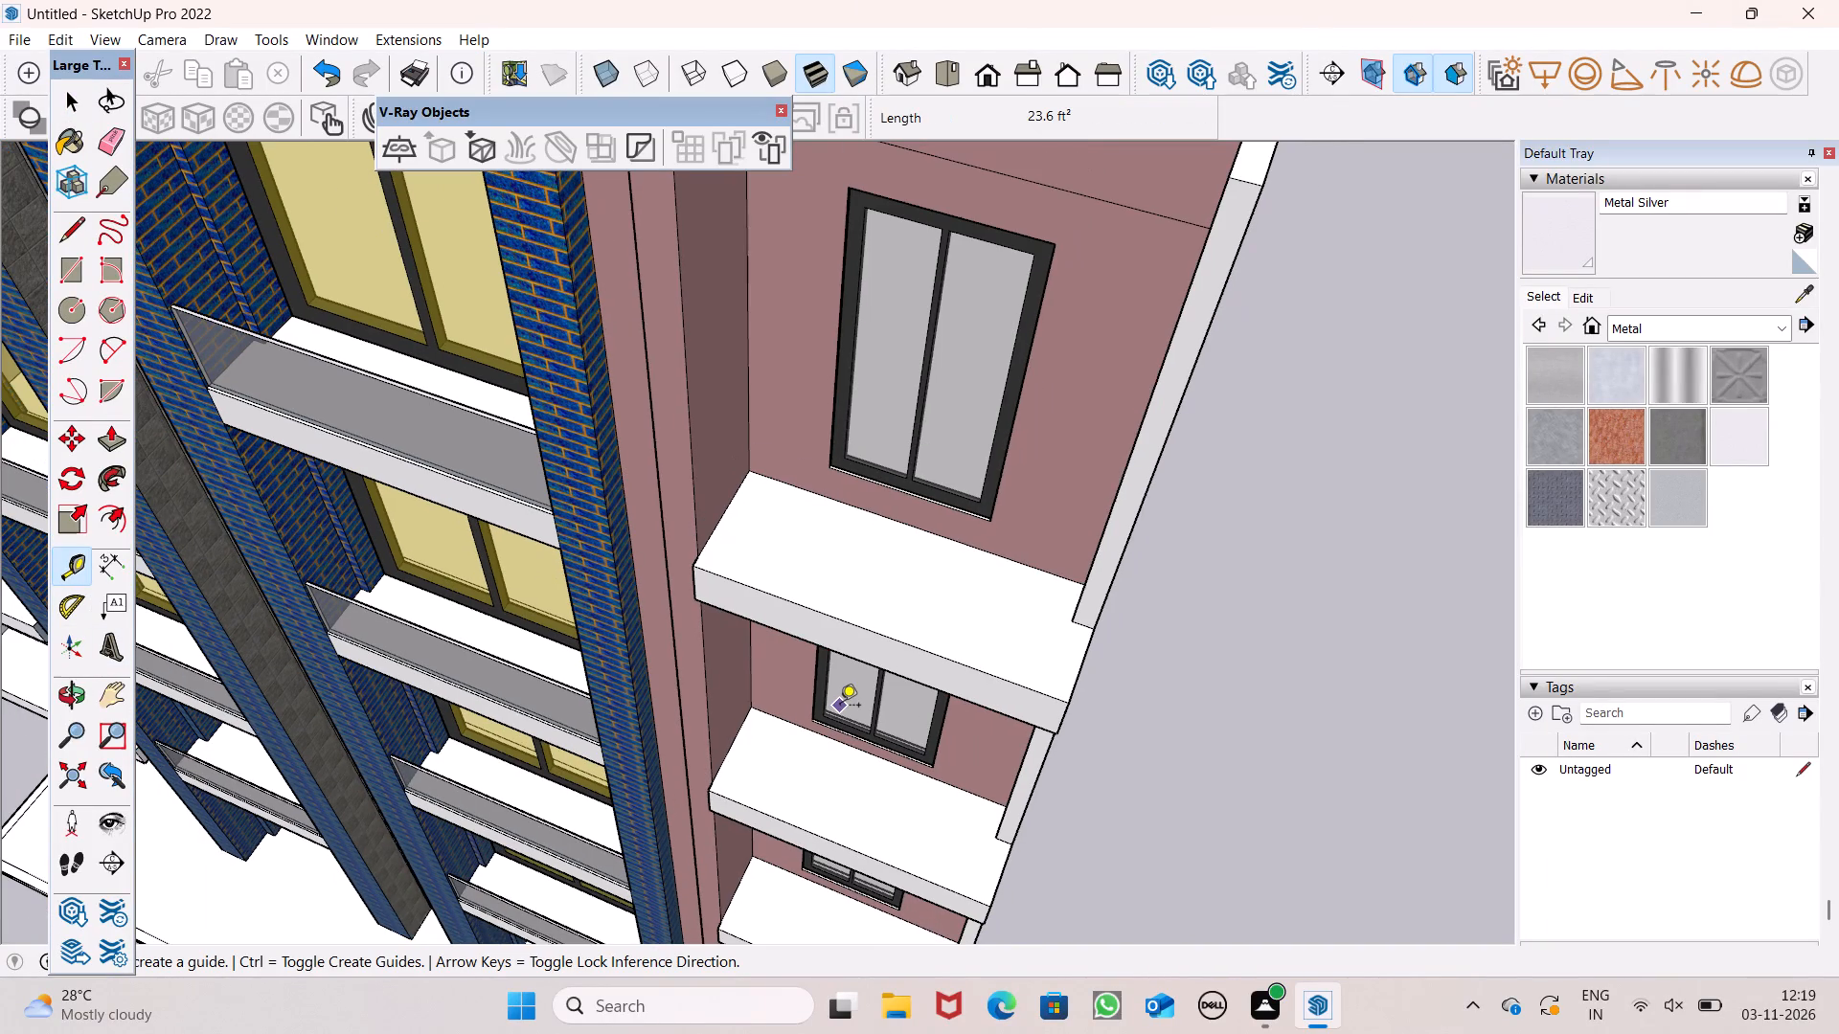
pyautogui.moveTo(1086, 708); pyautogui.dragTo(1071, 751, button='middle')
pyautogui.scroll(3, 986, 738)
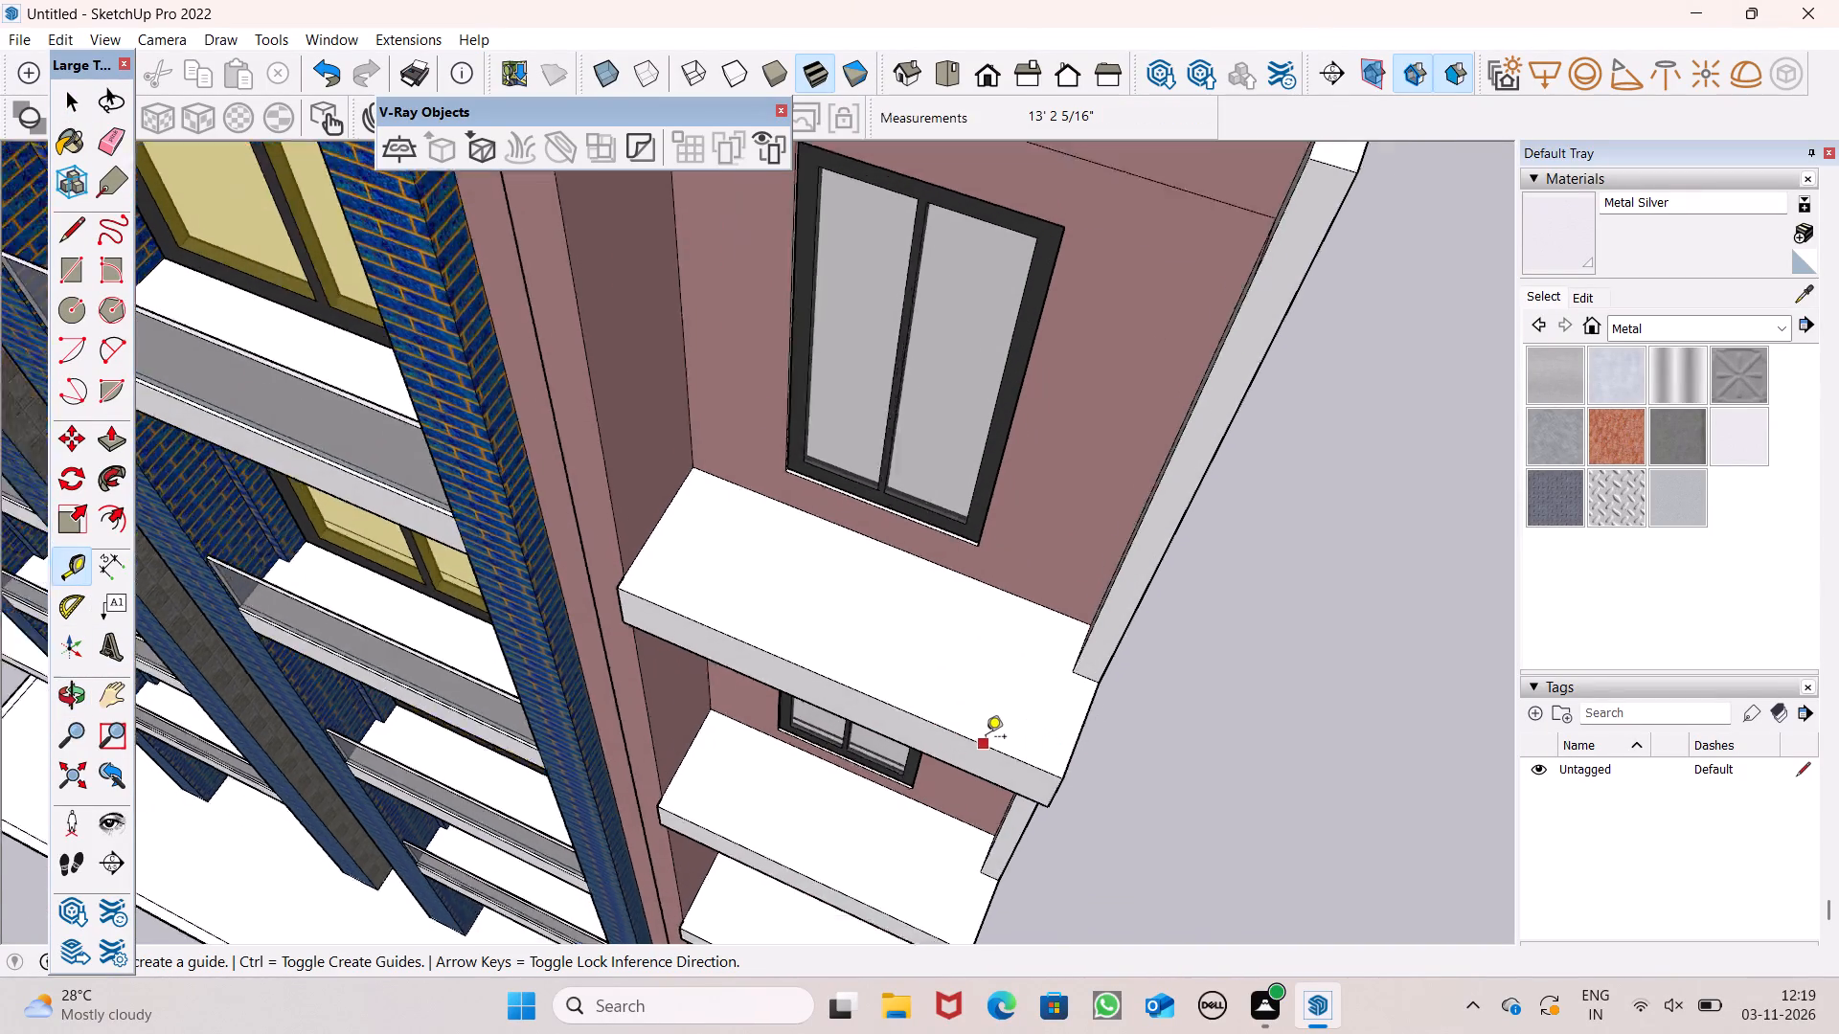
pyautogui.scroll(3, 986, 738)
pyautogui.click(962, 742)
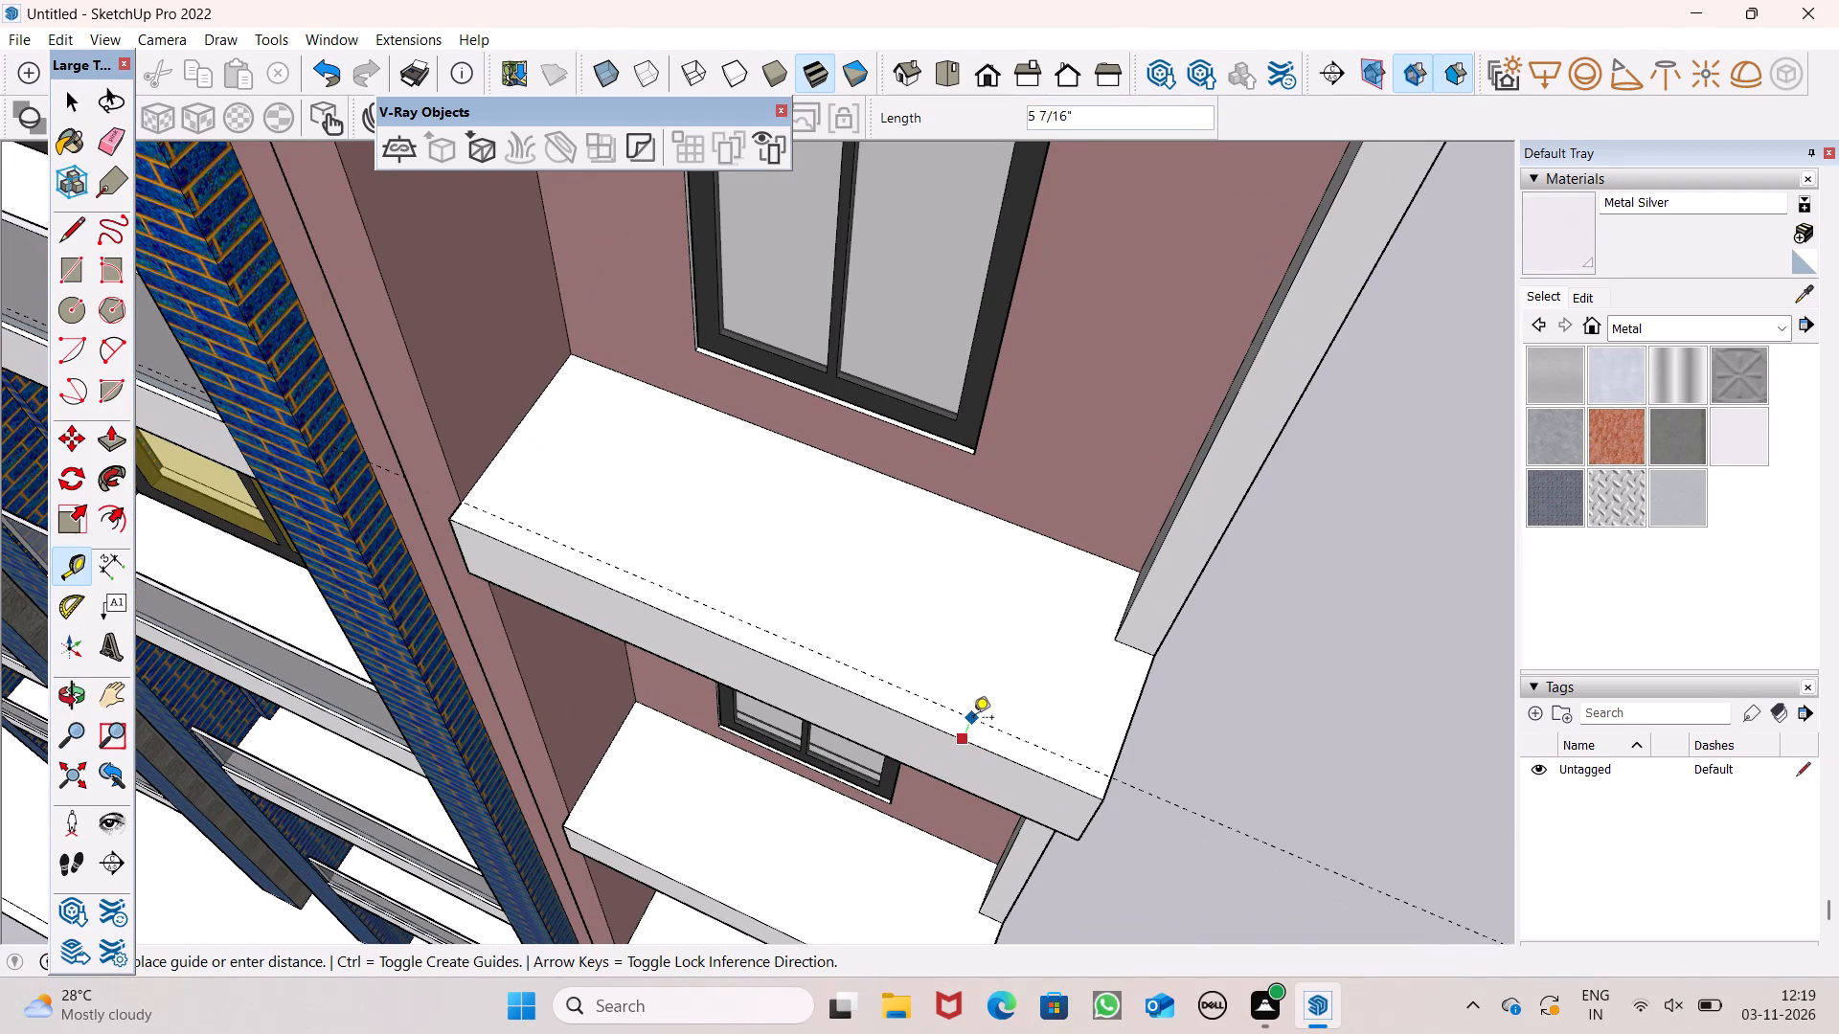
pyautogui.scroll(-2, 973, 719)
pyautogui.scroll(1, 973, 719)
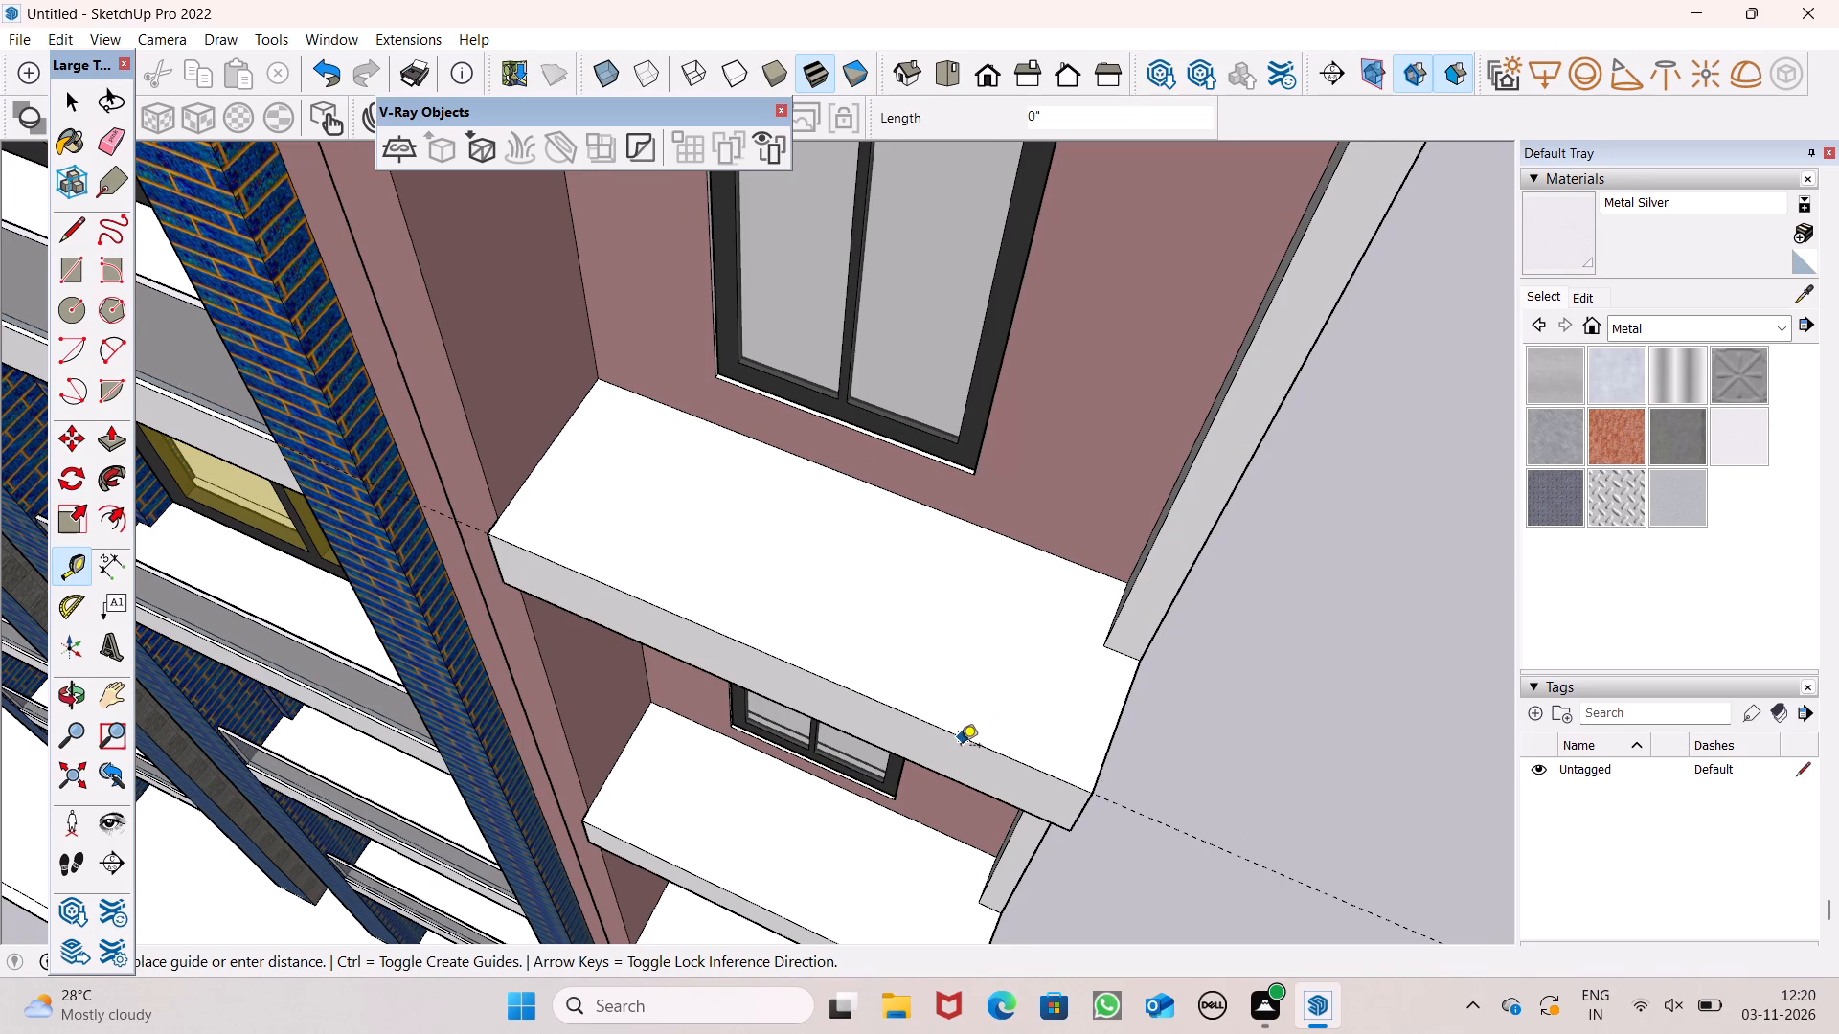
pyautogui.scroll(3, 950, 747)
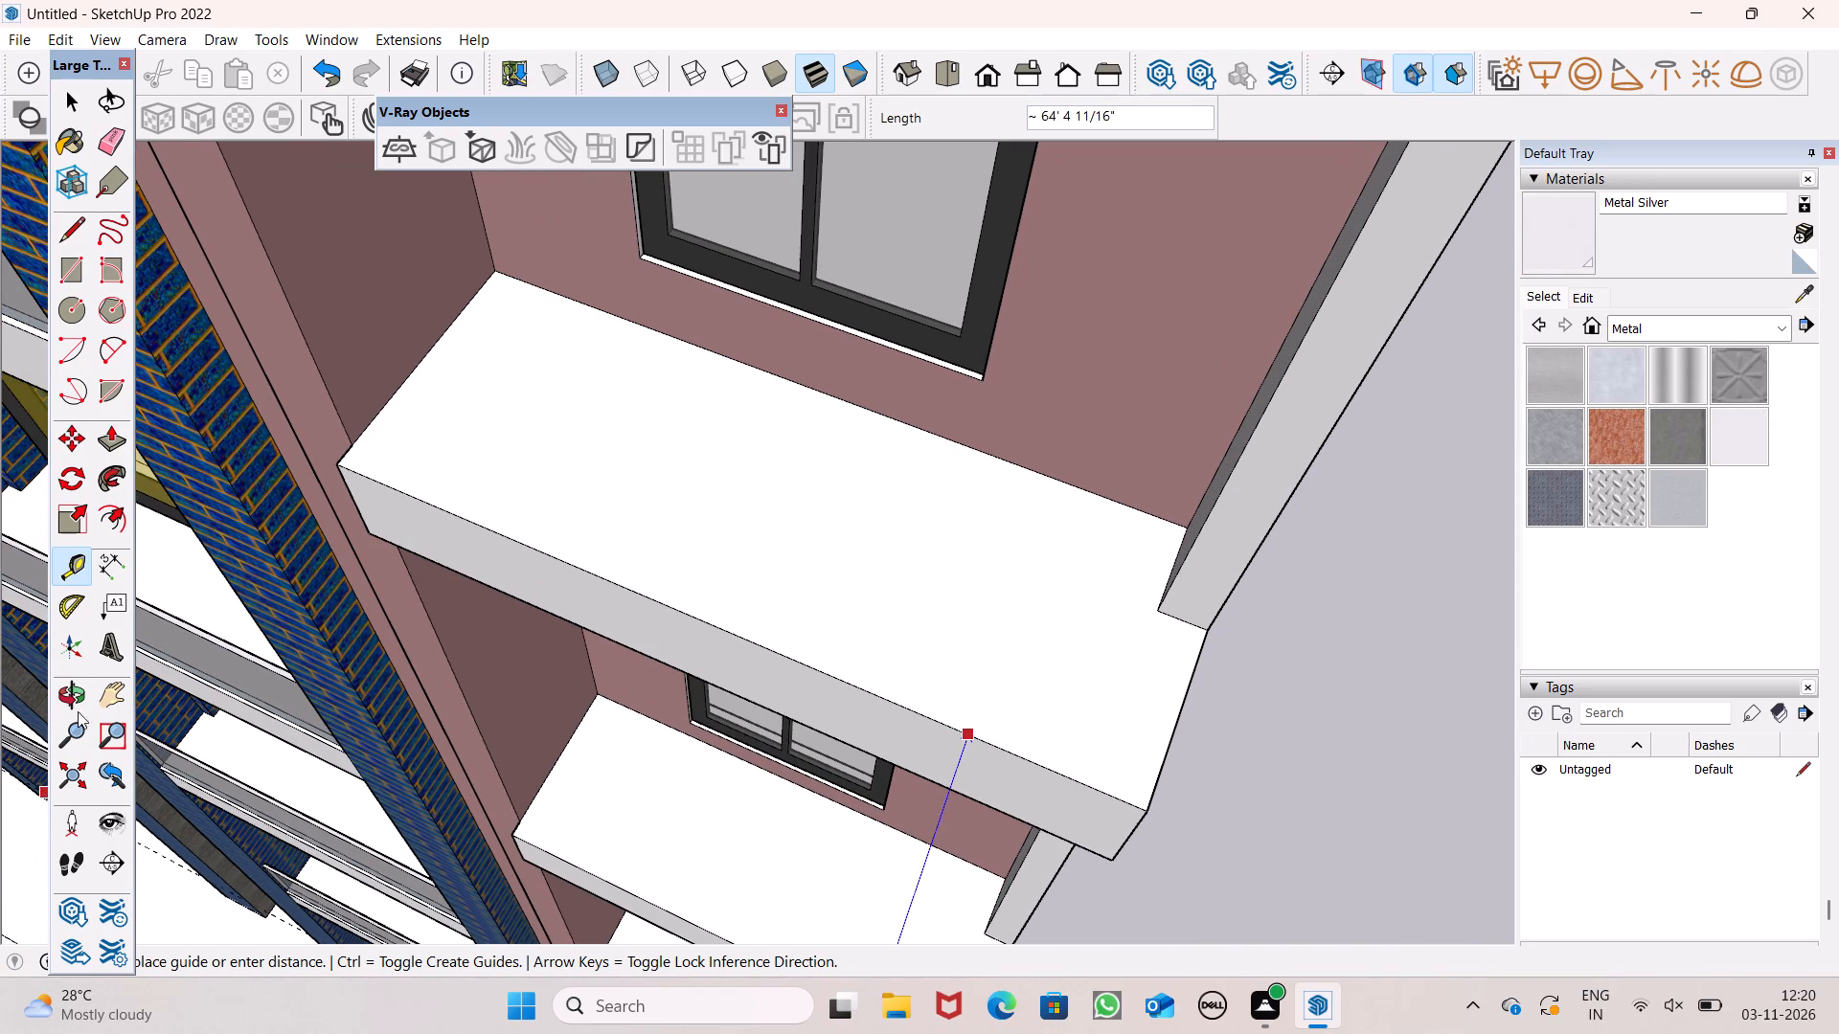
pyautogui.scroll(-6, 870, 656)
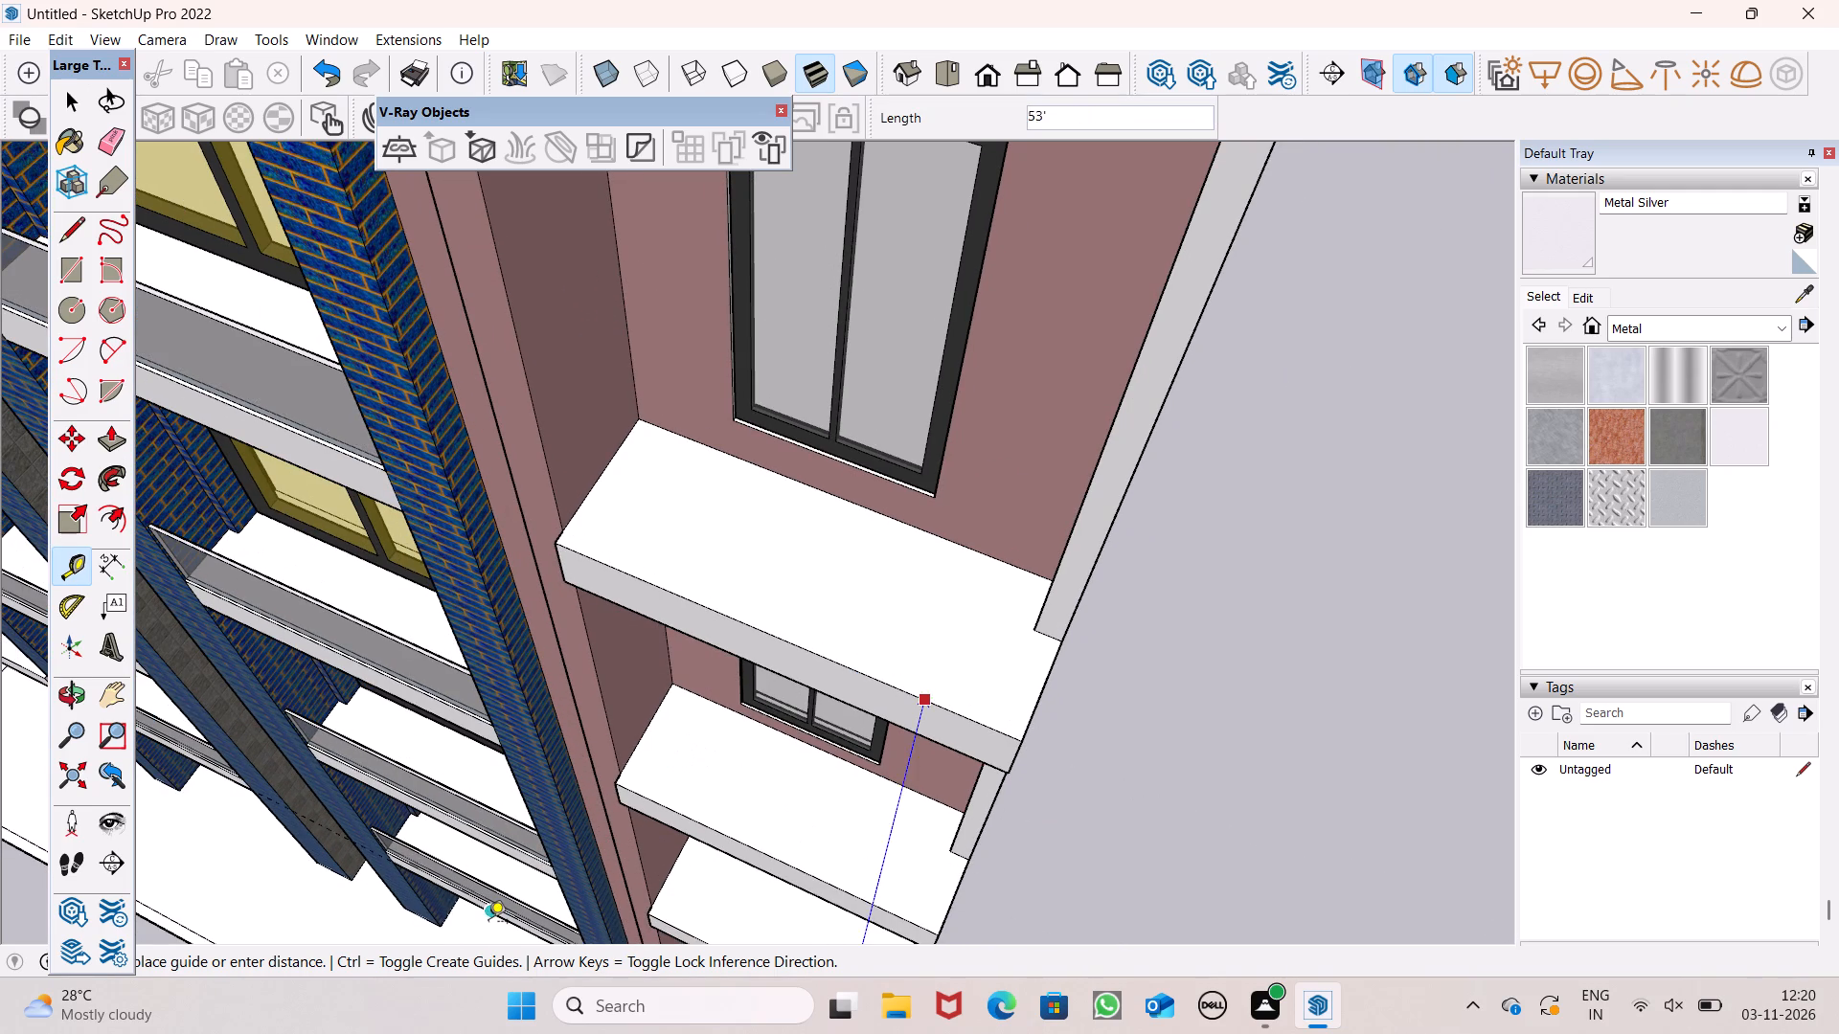
pyautogui.scroll(-1, 829, 664)
pyautogui.moveTo(829, 704); pyautogui.dragTo(829, 731, button='middle')
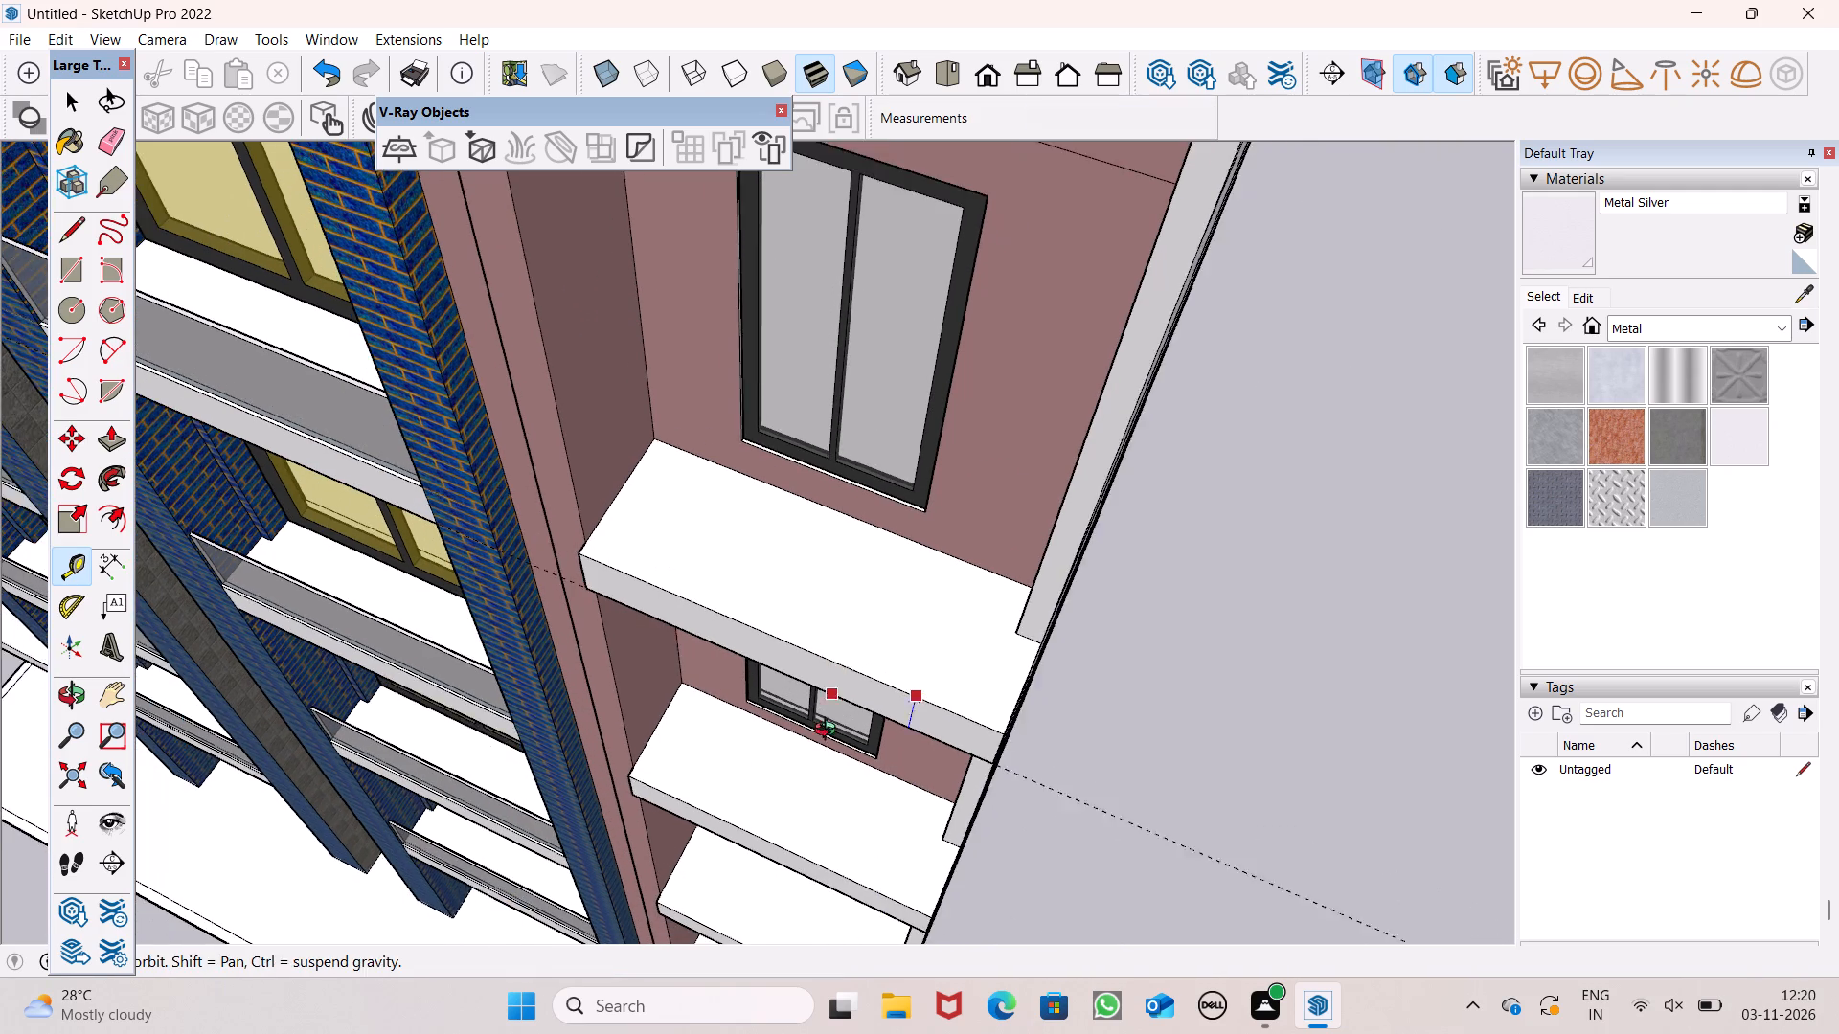
pyautogui.moveTo(829, 731); pyautogui.dragTo(829, 745, button='middle')
pyautogui.scroll(5, 830, 745)
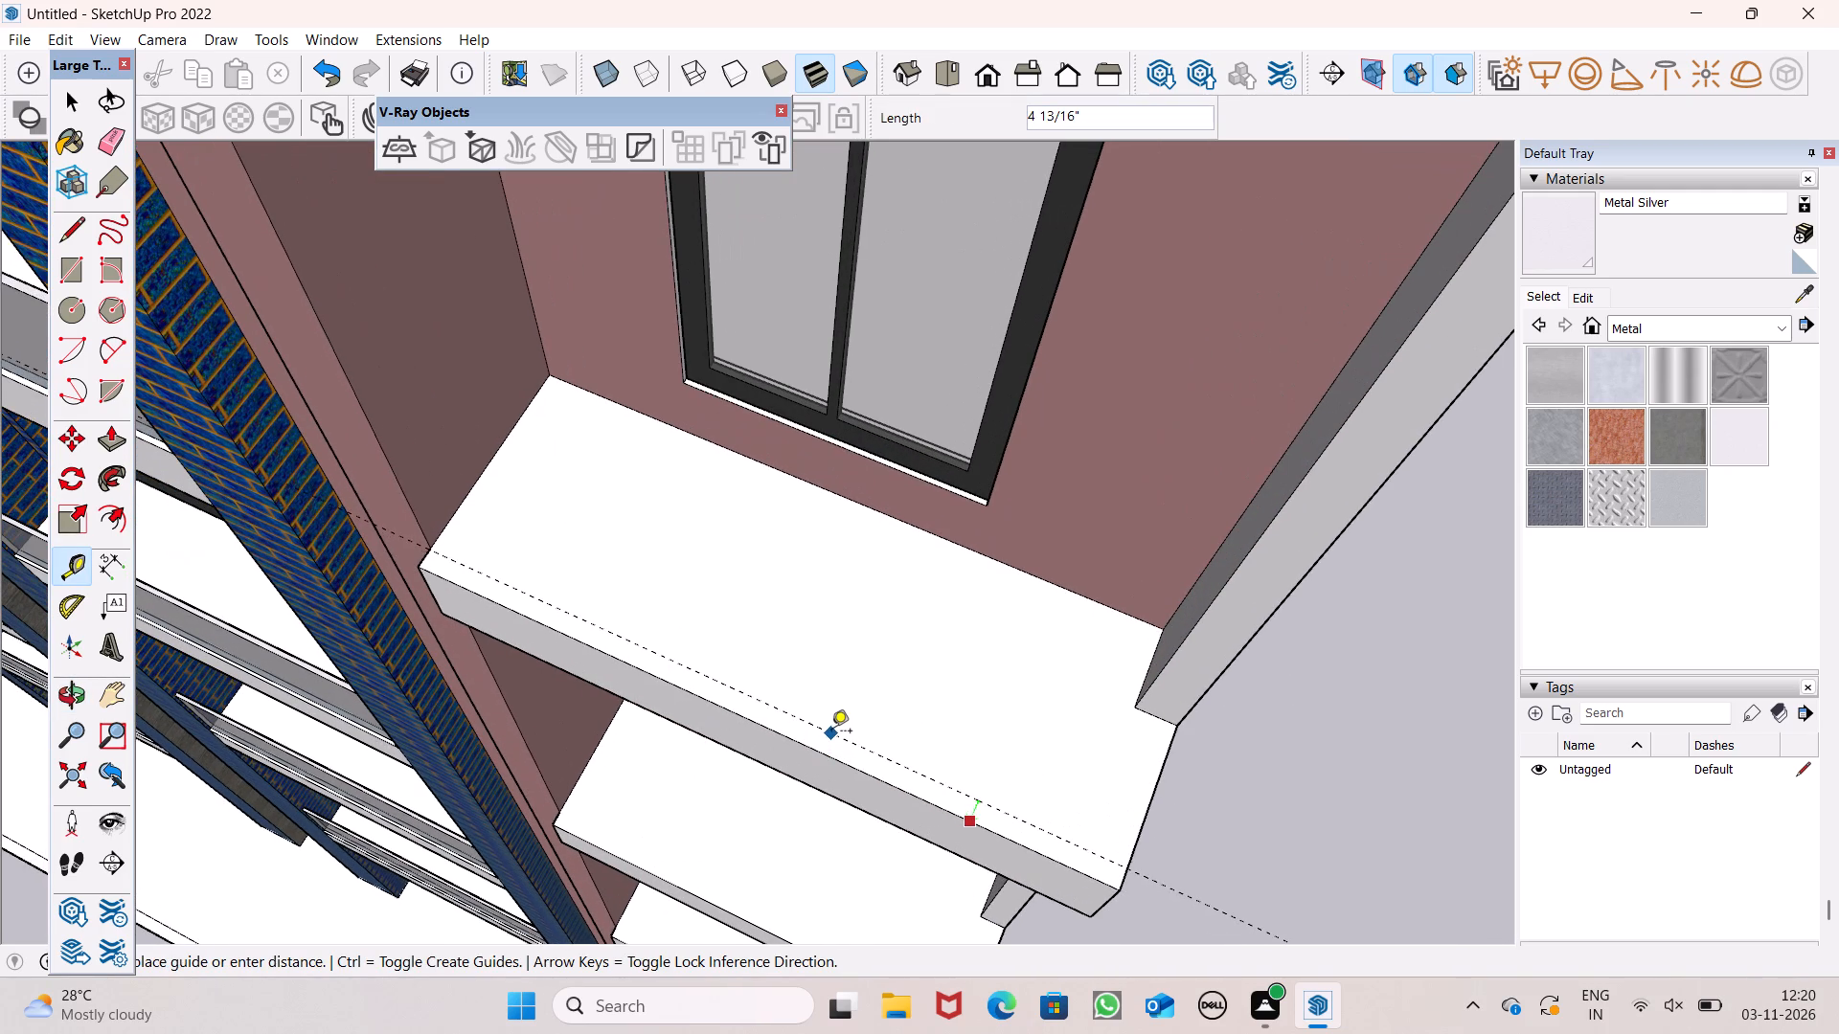
pyautogui.scroll(1, 852, 752)
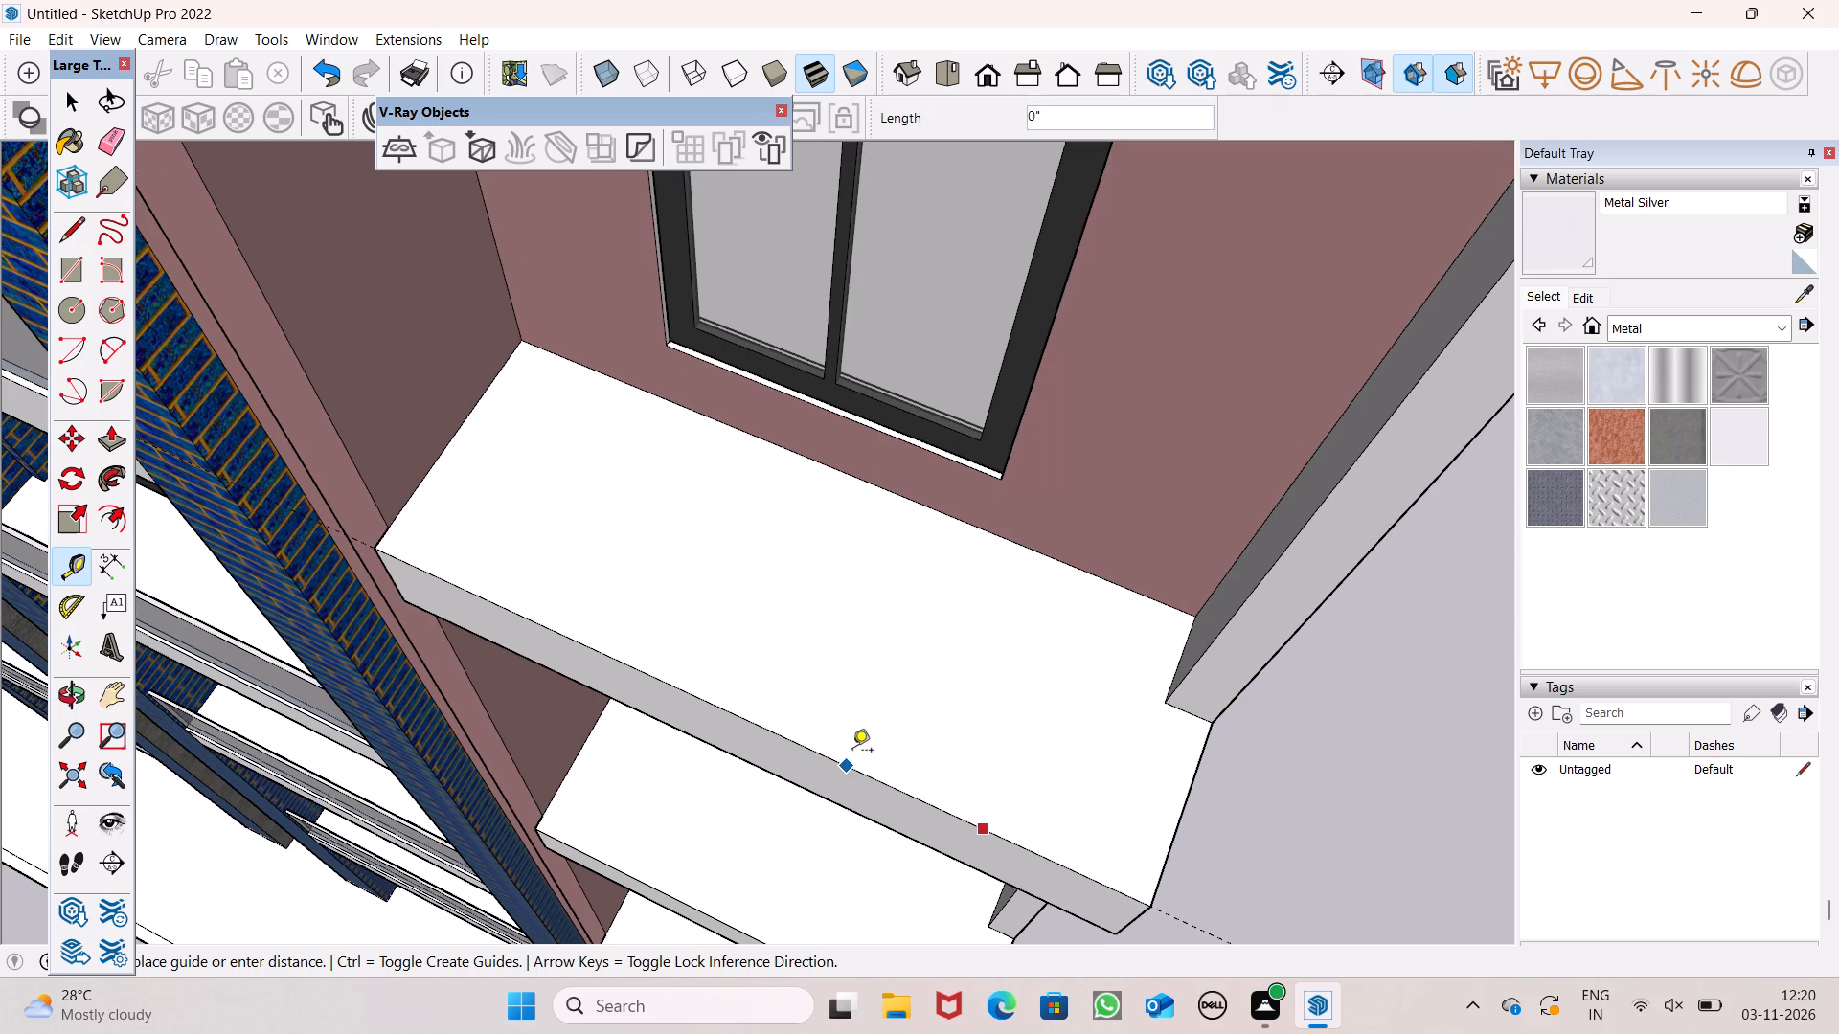
pyautogui.scroll(6, 845, 754)
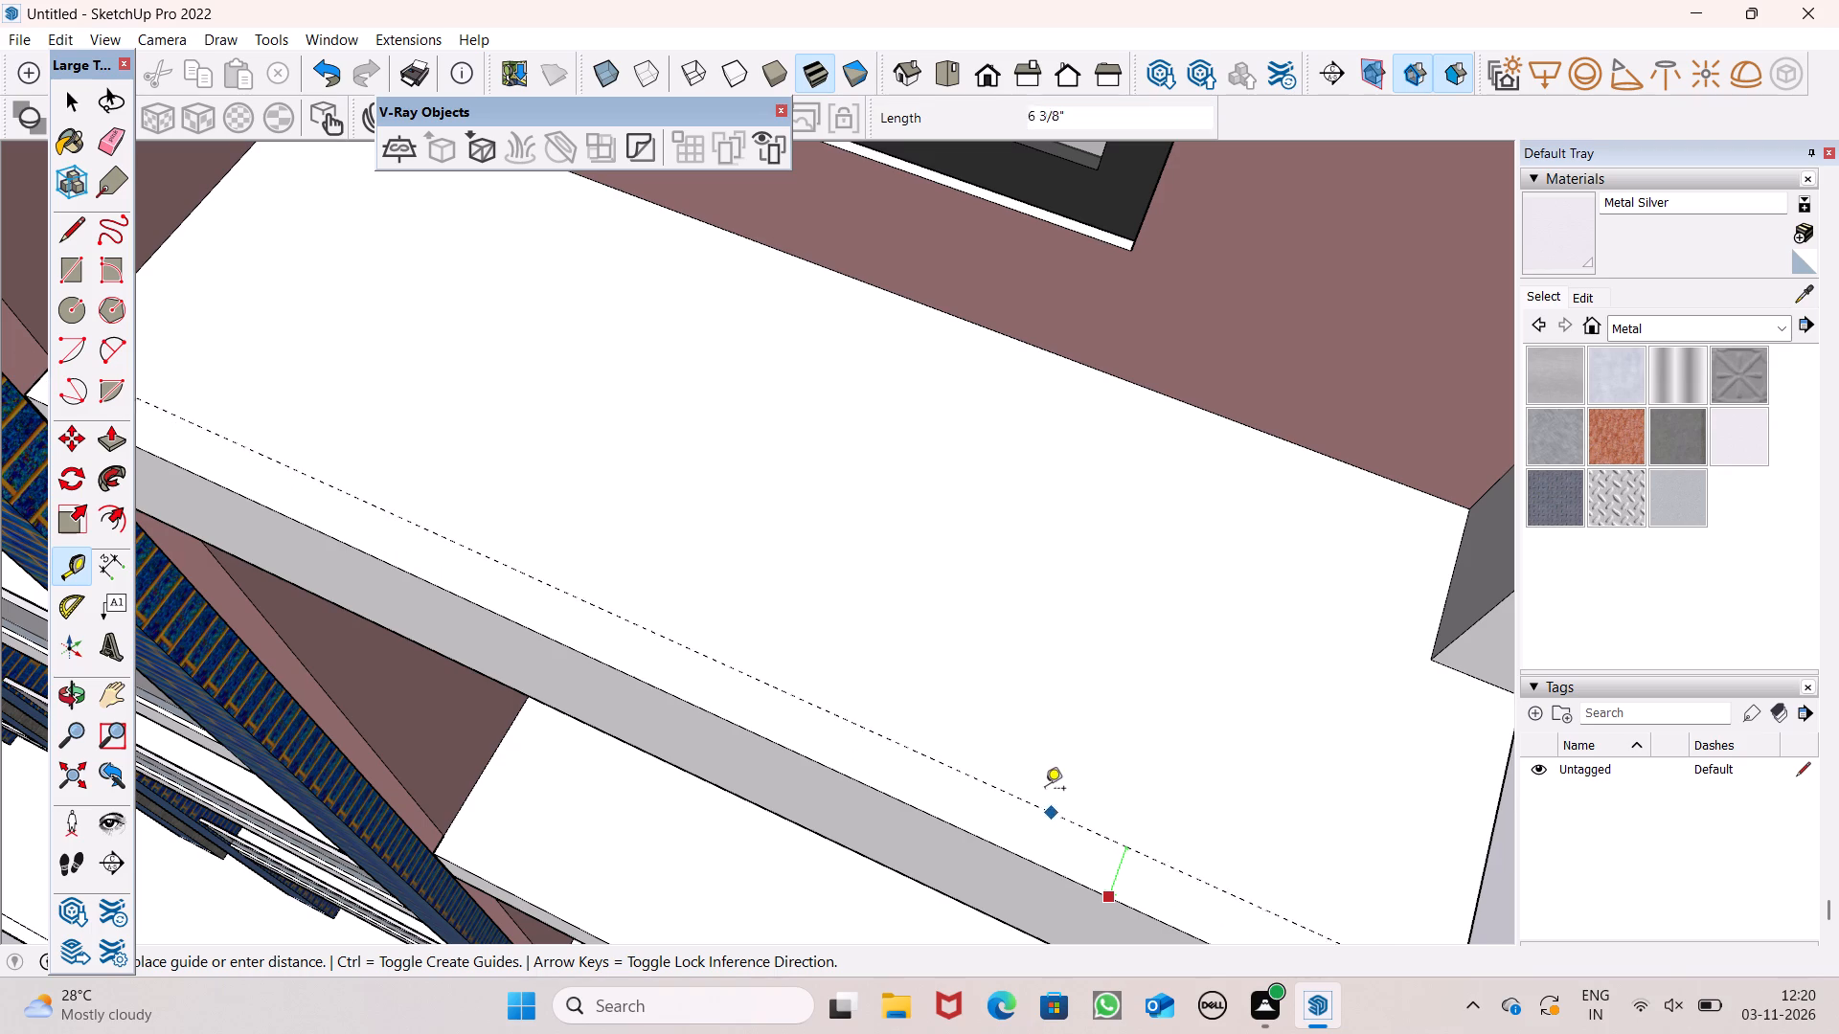
pyautogui.scroll(-3, 1011, 728)
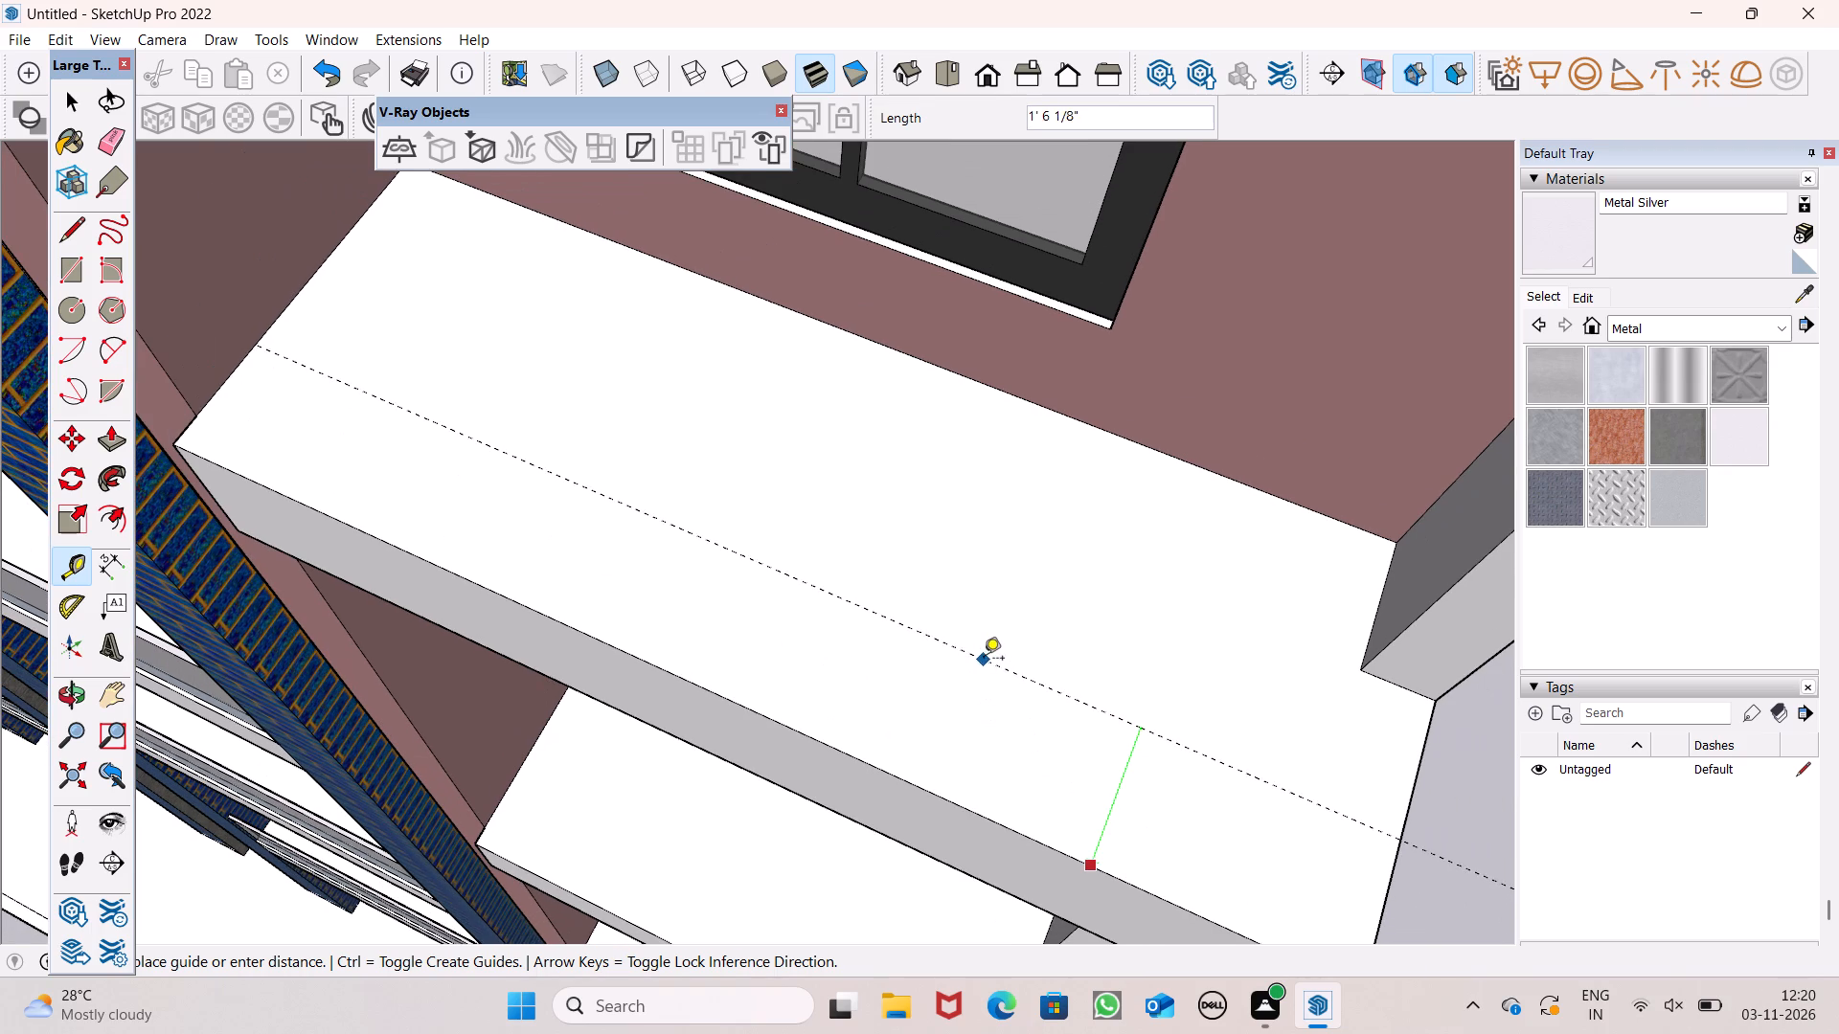
pyautogui.scroll(-2, 1003, 693)
pyautogui.moveTo(1056, 714); pyautogui.dragTo(1055, 749, button='middle')
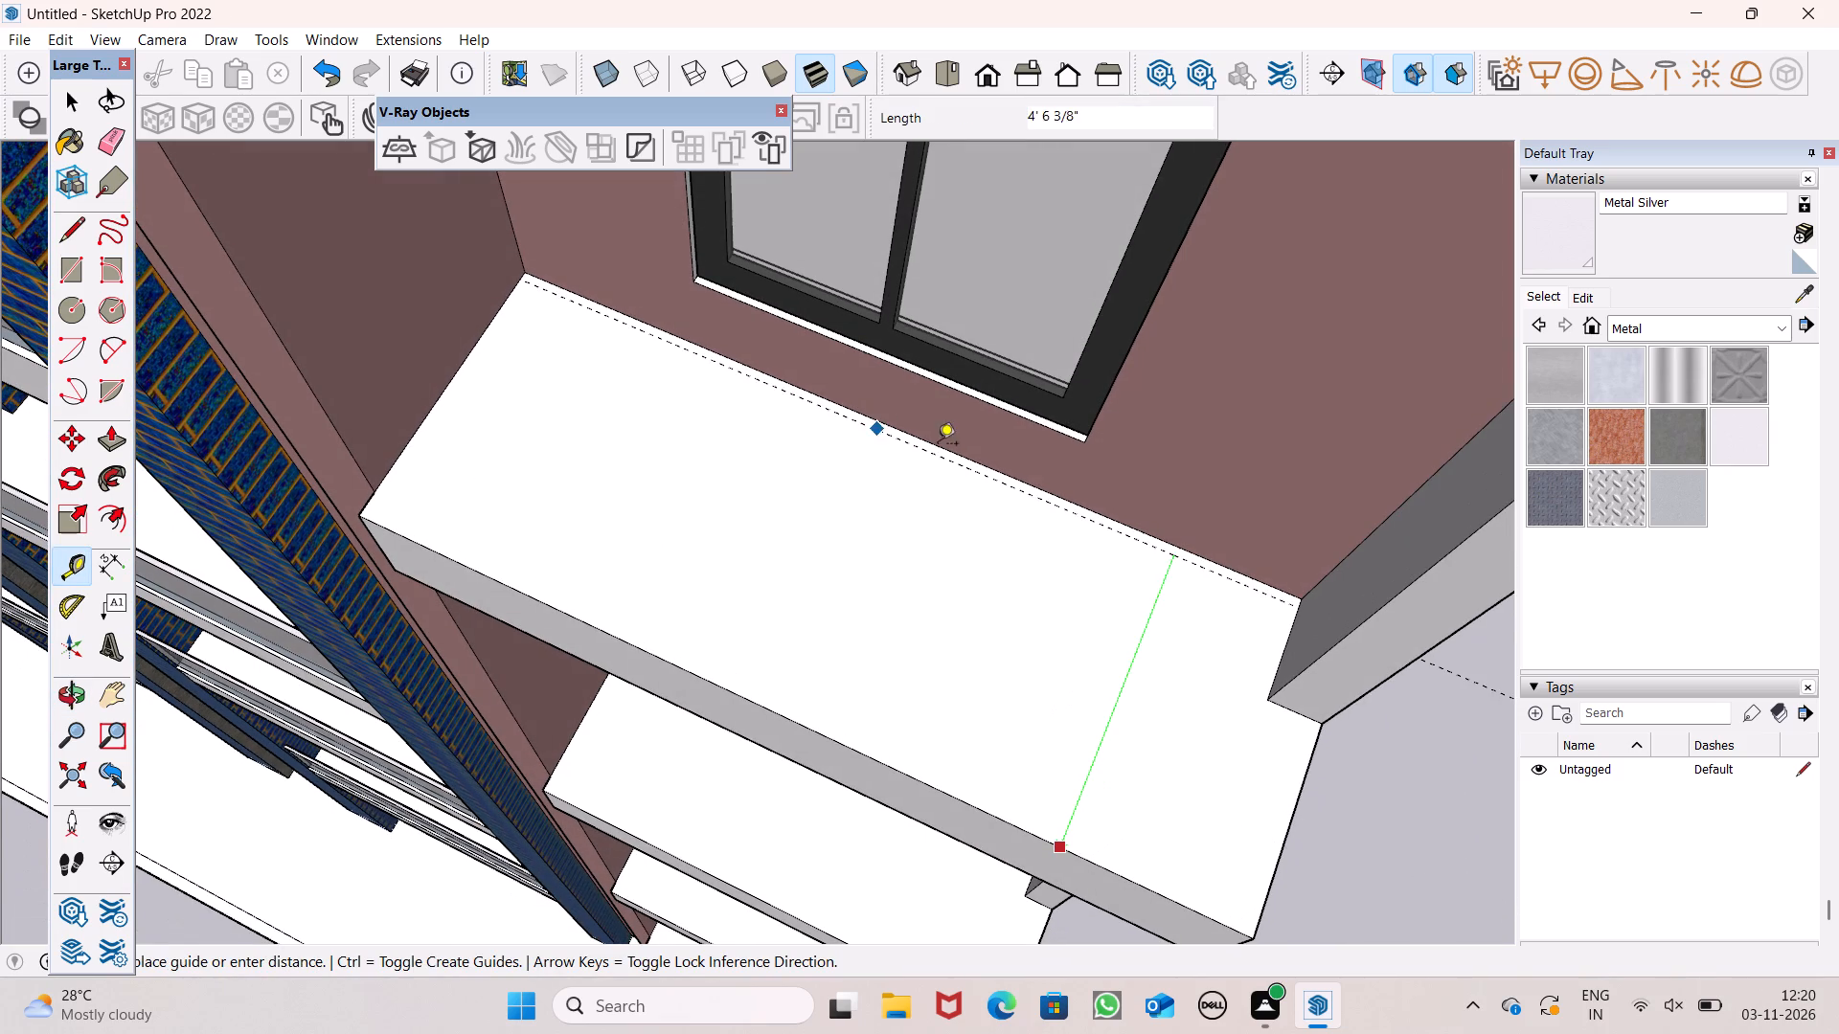
pyautogui.scroll(-2, 906, 610)
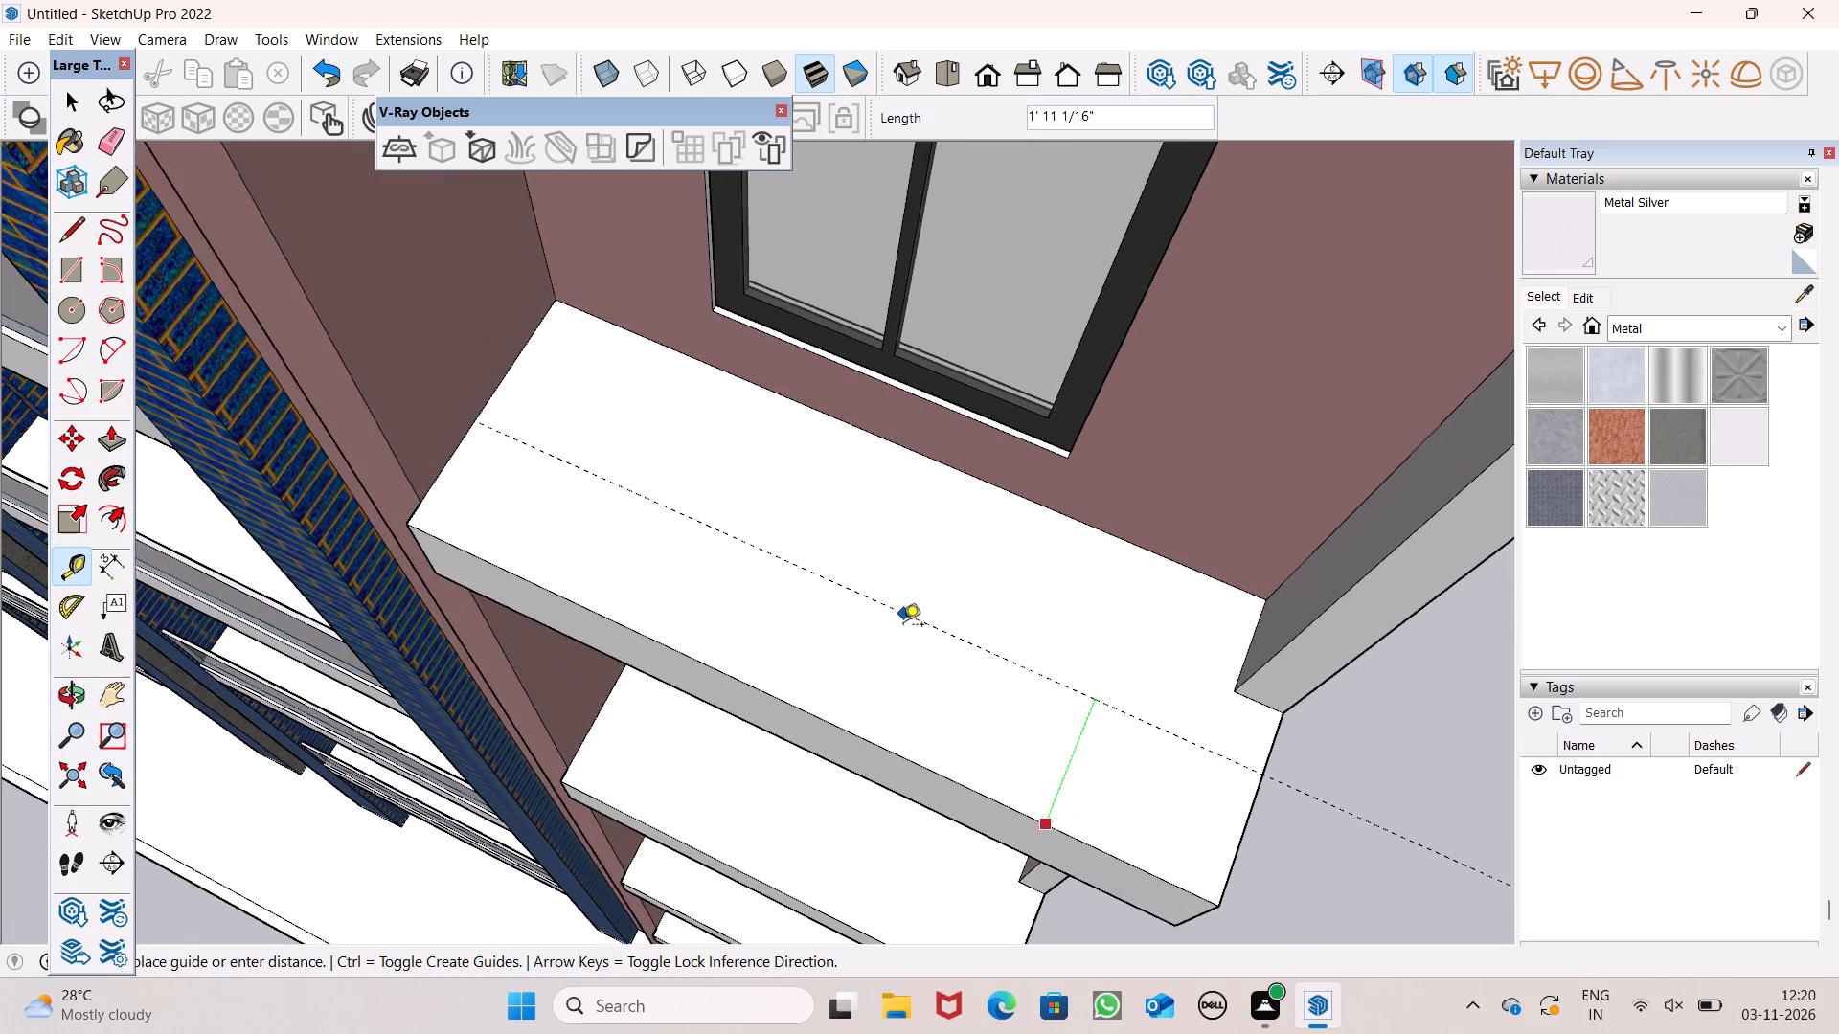
pyautogui.scroll(-1, 902, 652)
pyautogui.scroll(2, 926, 753)
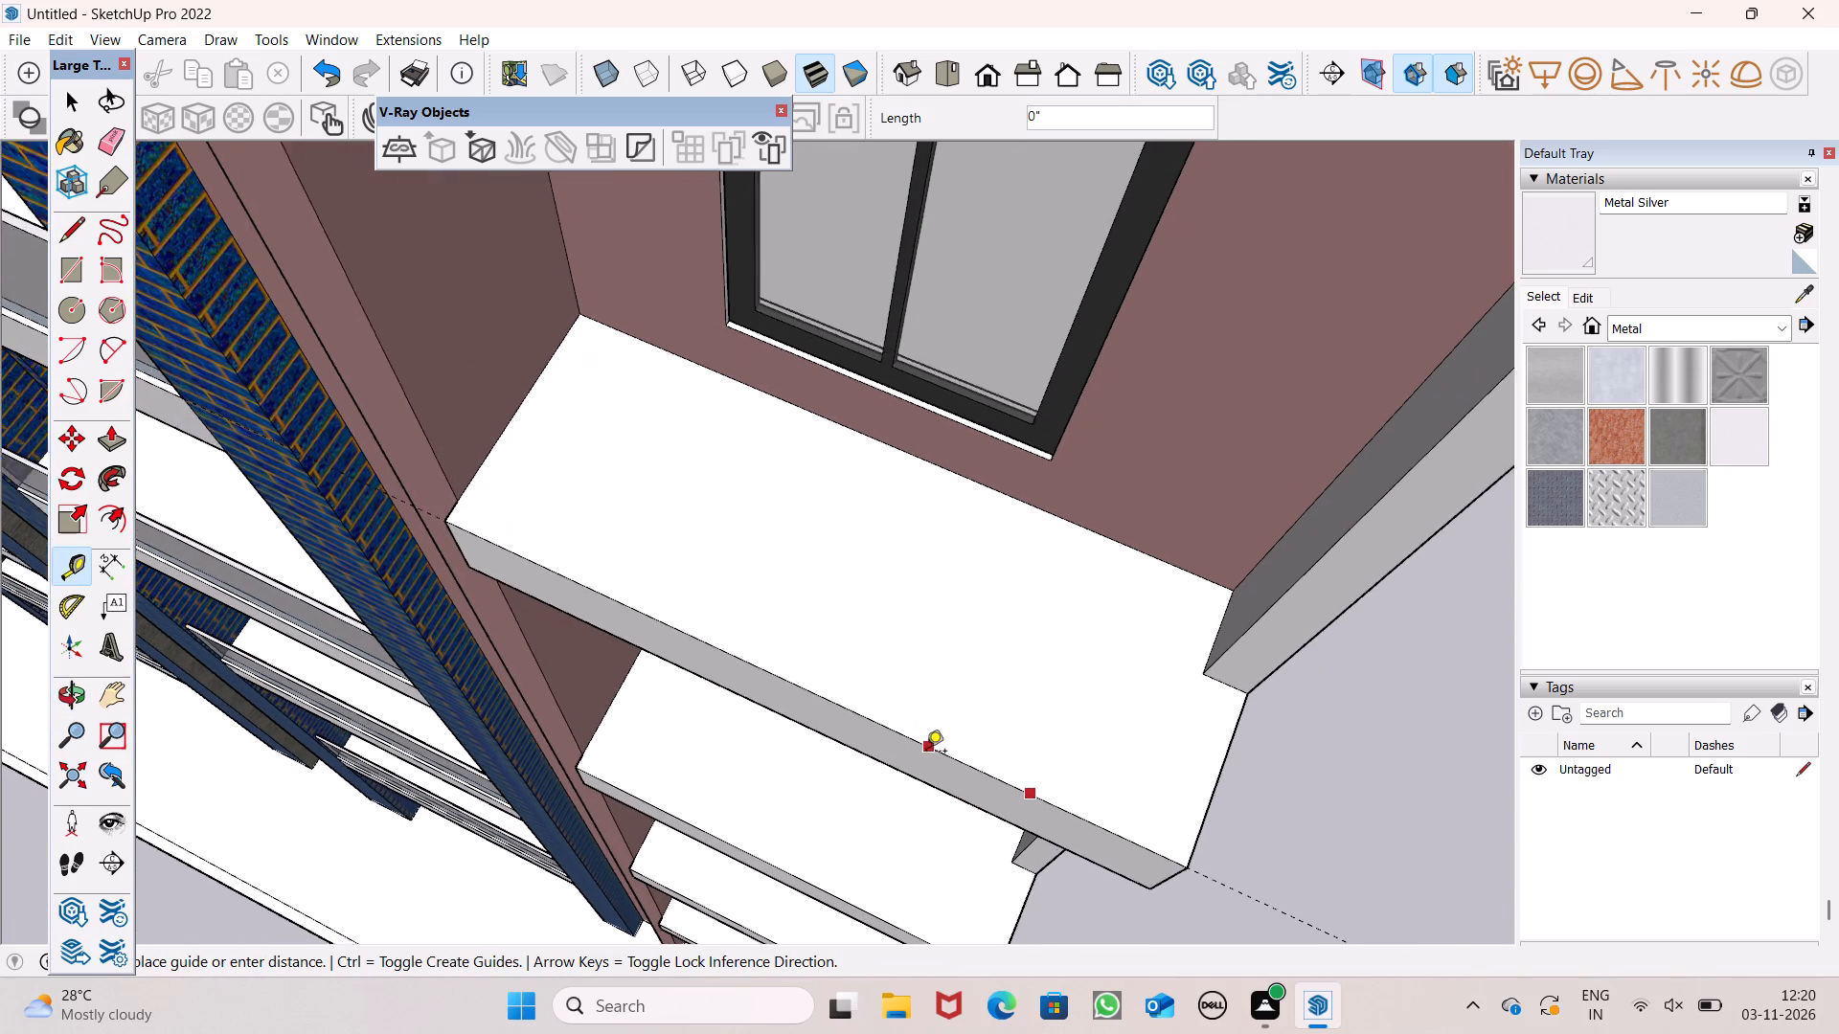
pyautogui.scroll(9, 926, 753)
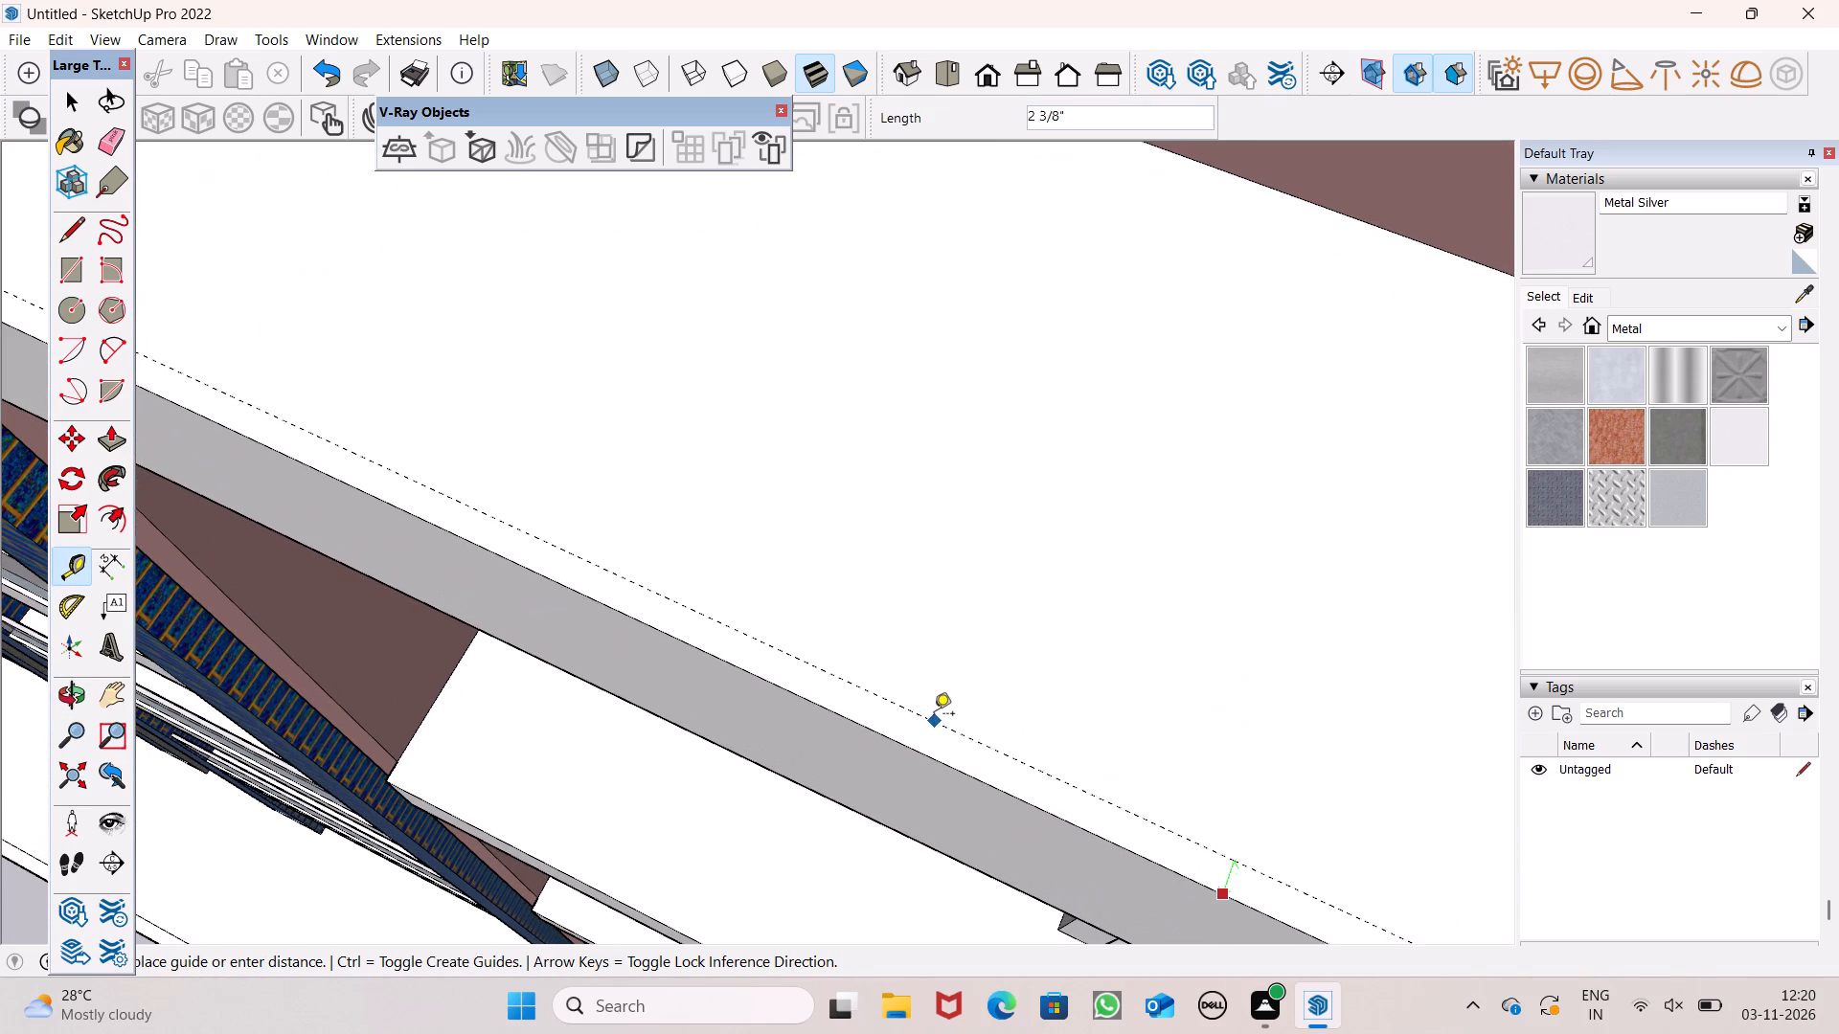
pyautogui.scroll(1, 934, 716)
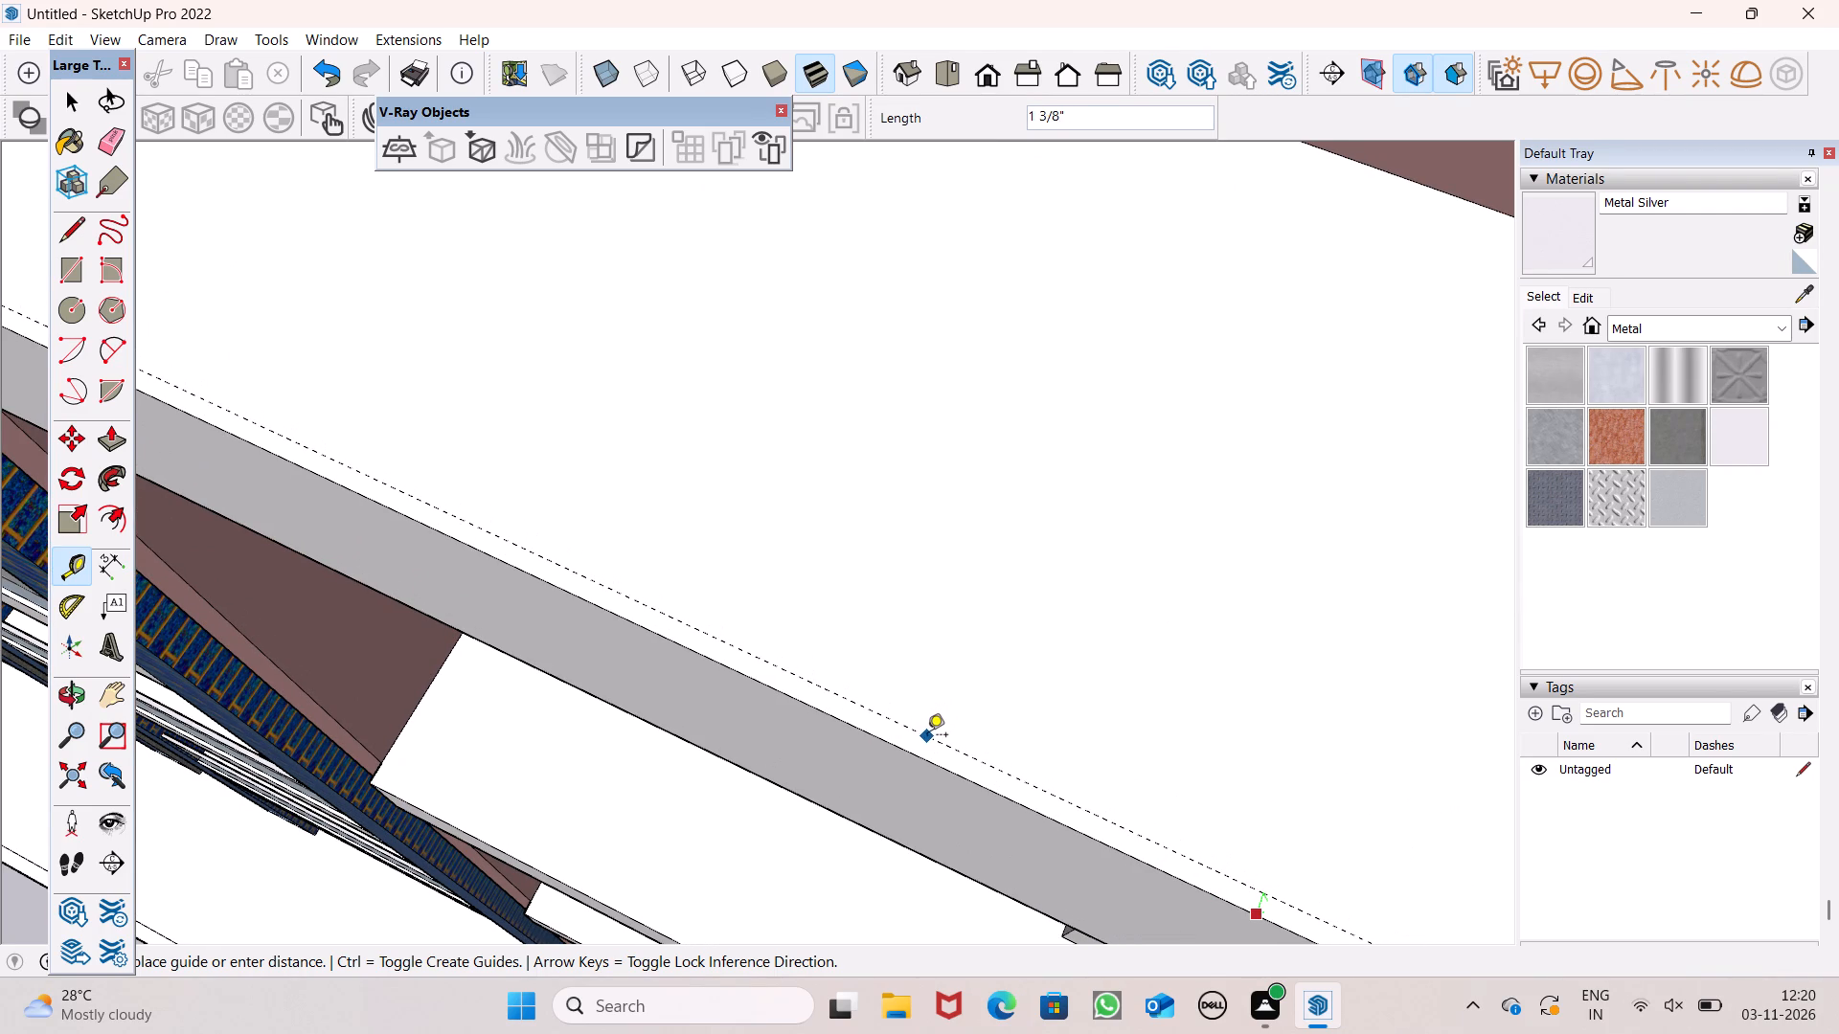
pyautogui.click(927, 736)
pyautogui.click(926, 737)
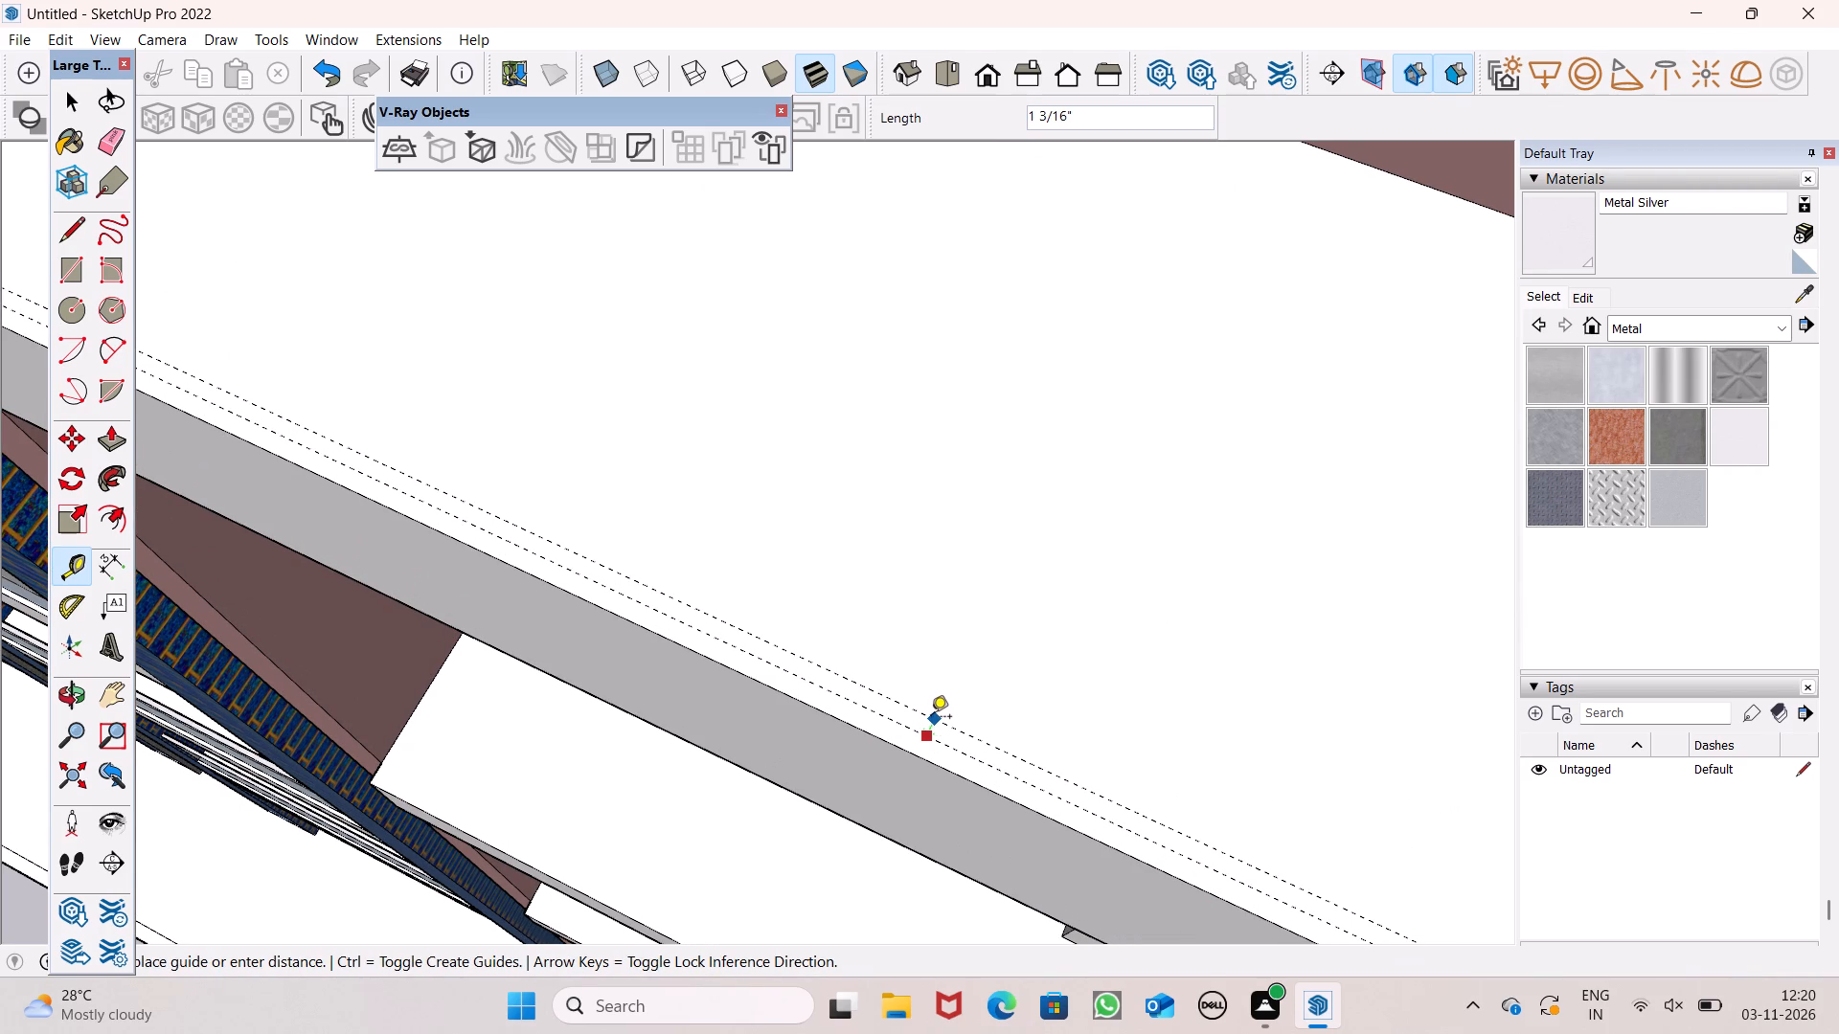
pyautogui.click(940, 708)
# Place two guides just inside the uppermost slab's outer side edge, spaced about 1 1/4" apart.
pyautogui.scroll(-5, 806, 461)
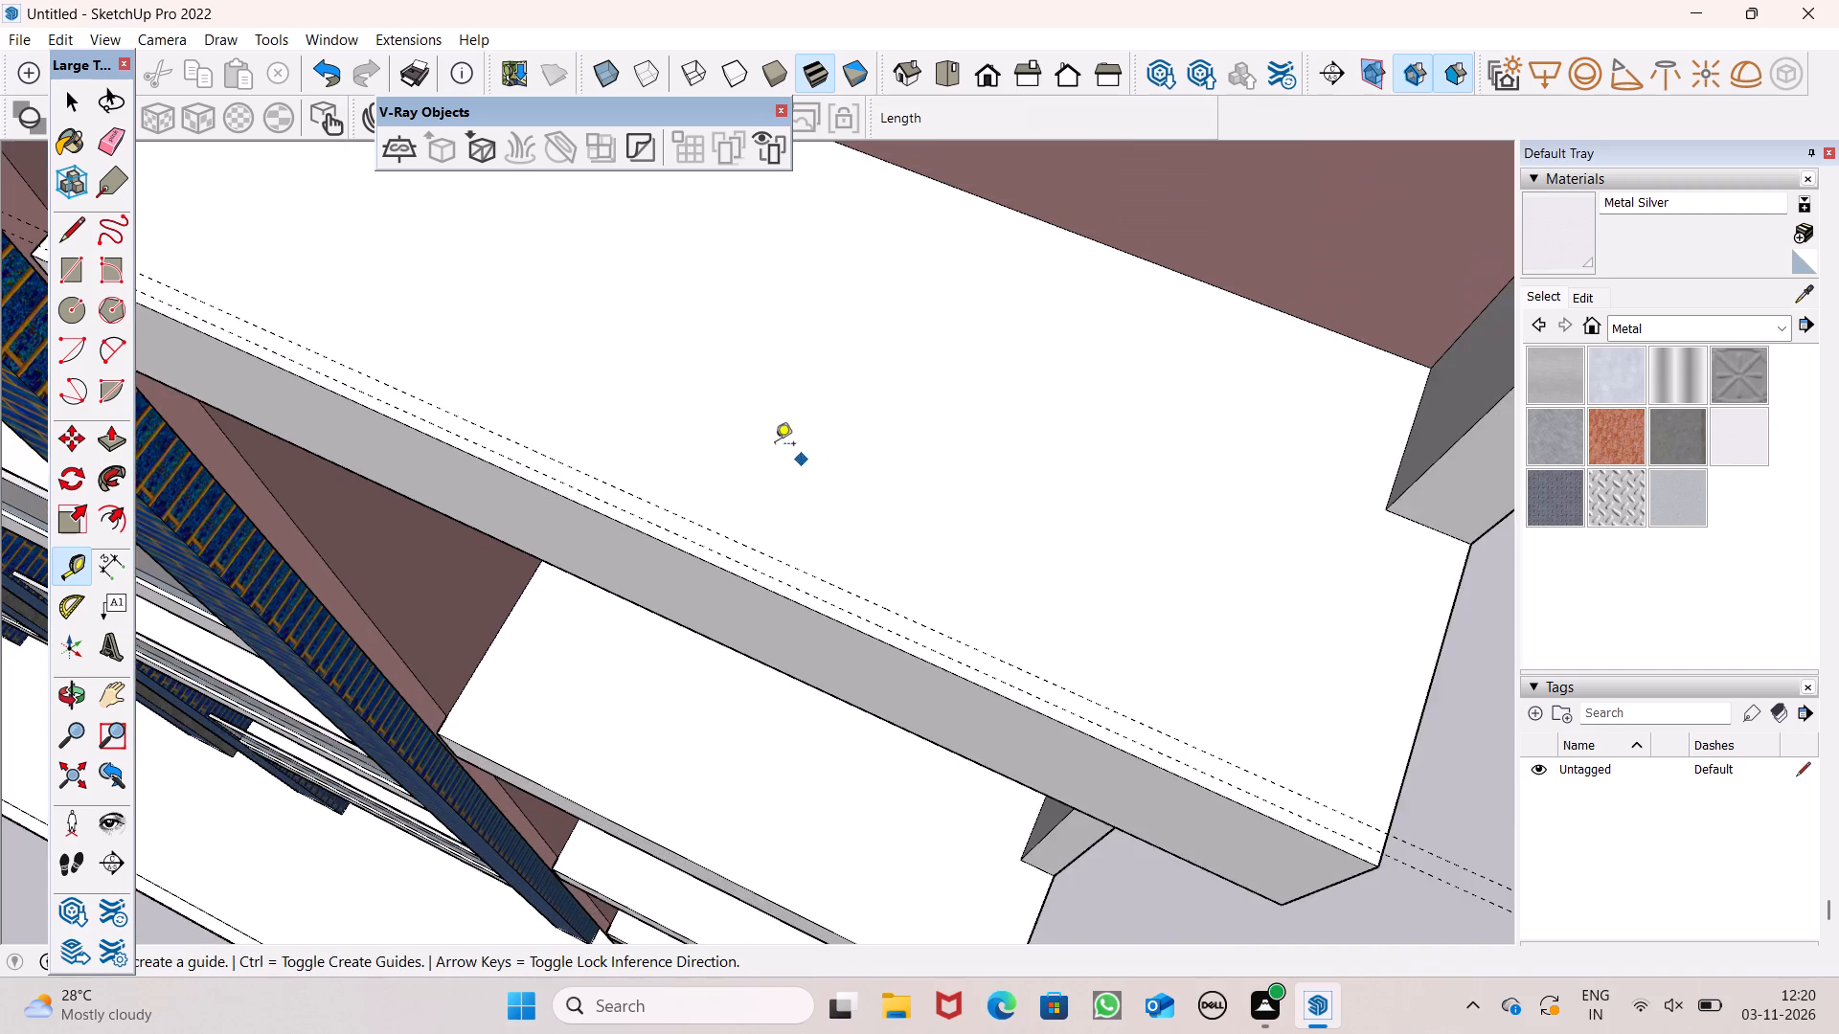
pyautogui.scroll(-4, 660, 378)
pyautogui.scroll(1, 657, 382)
pyautogui.scroll(-2, 657, 382)
pyautogui.scroll(-3, 711, 451)
pyautogui.moveTo(995, 605); pyautogui.dragTo(704, 605, button='middle')
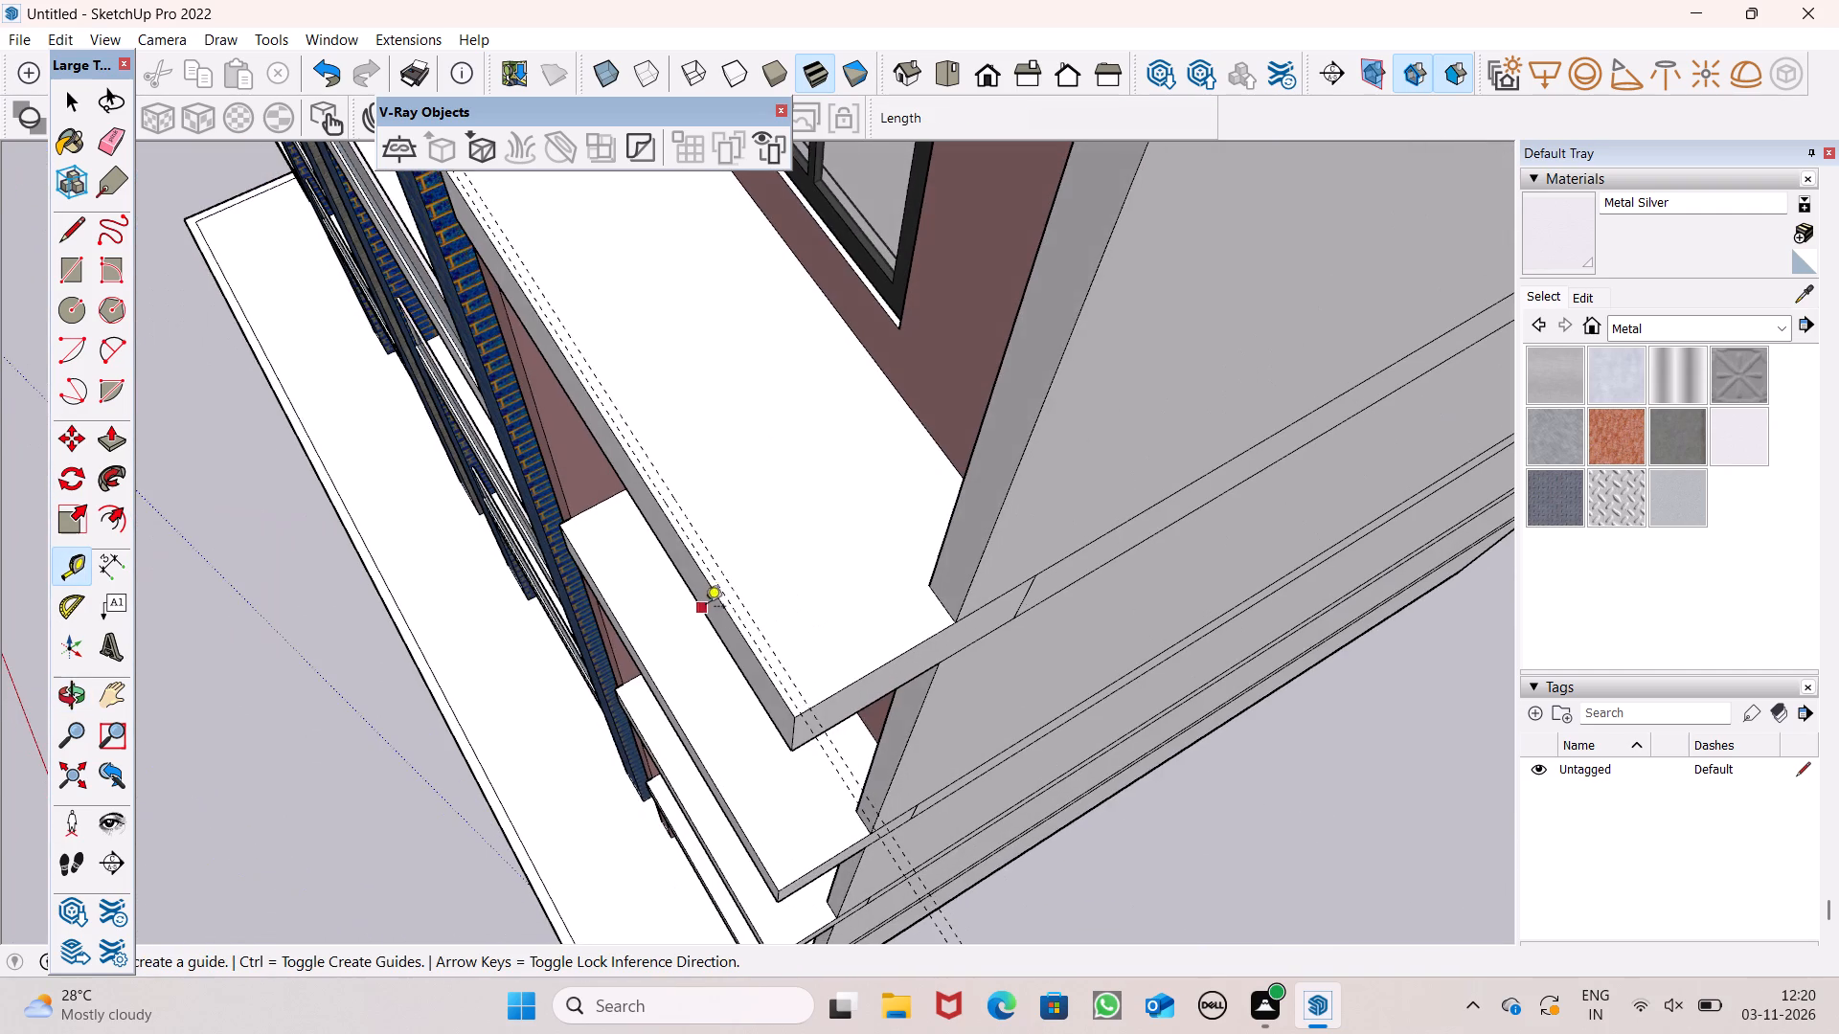
pyautogui.scroll(6, 799, 658)
pyautogui.scroll(7, 829, 766)
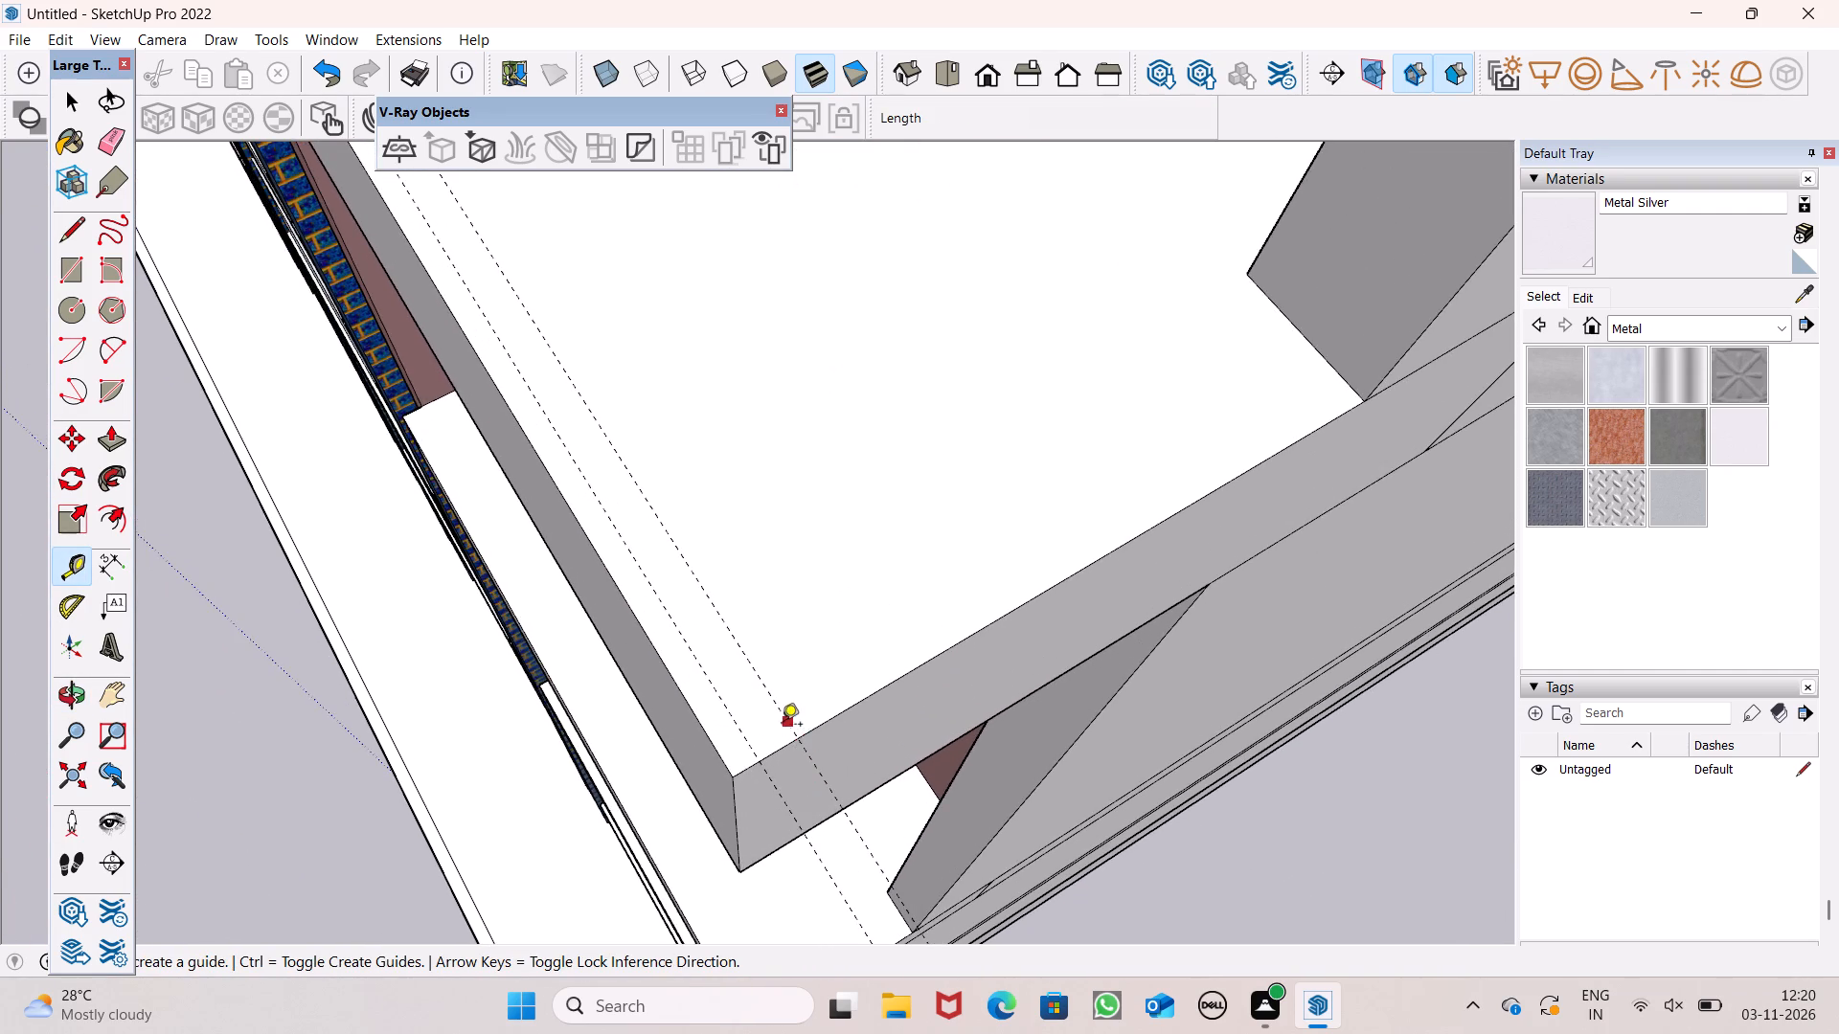
pyautogui.scroll(5, 782, 726)
pyautogui.scroll(-1, 863, 699)
pyautogui.click(863, 711)
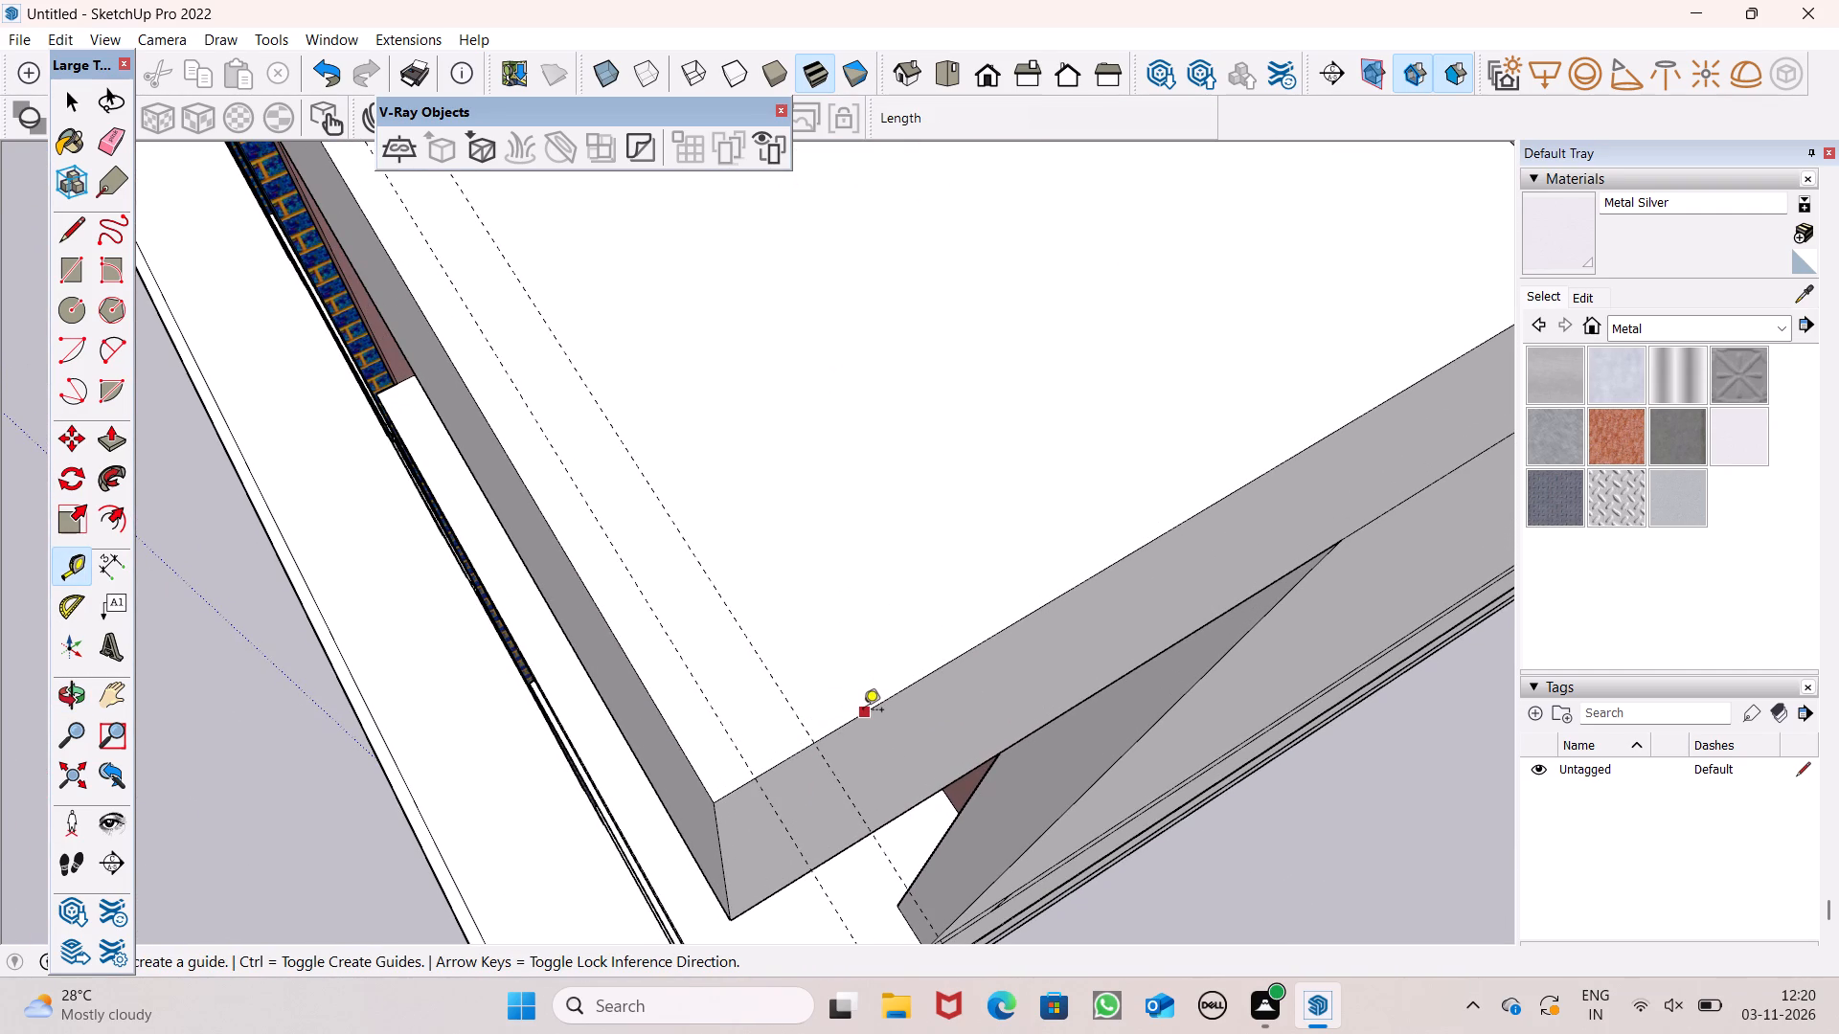
pyautogui.click(851, 691)
pyautogui.click(851, 690)
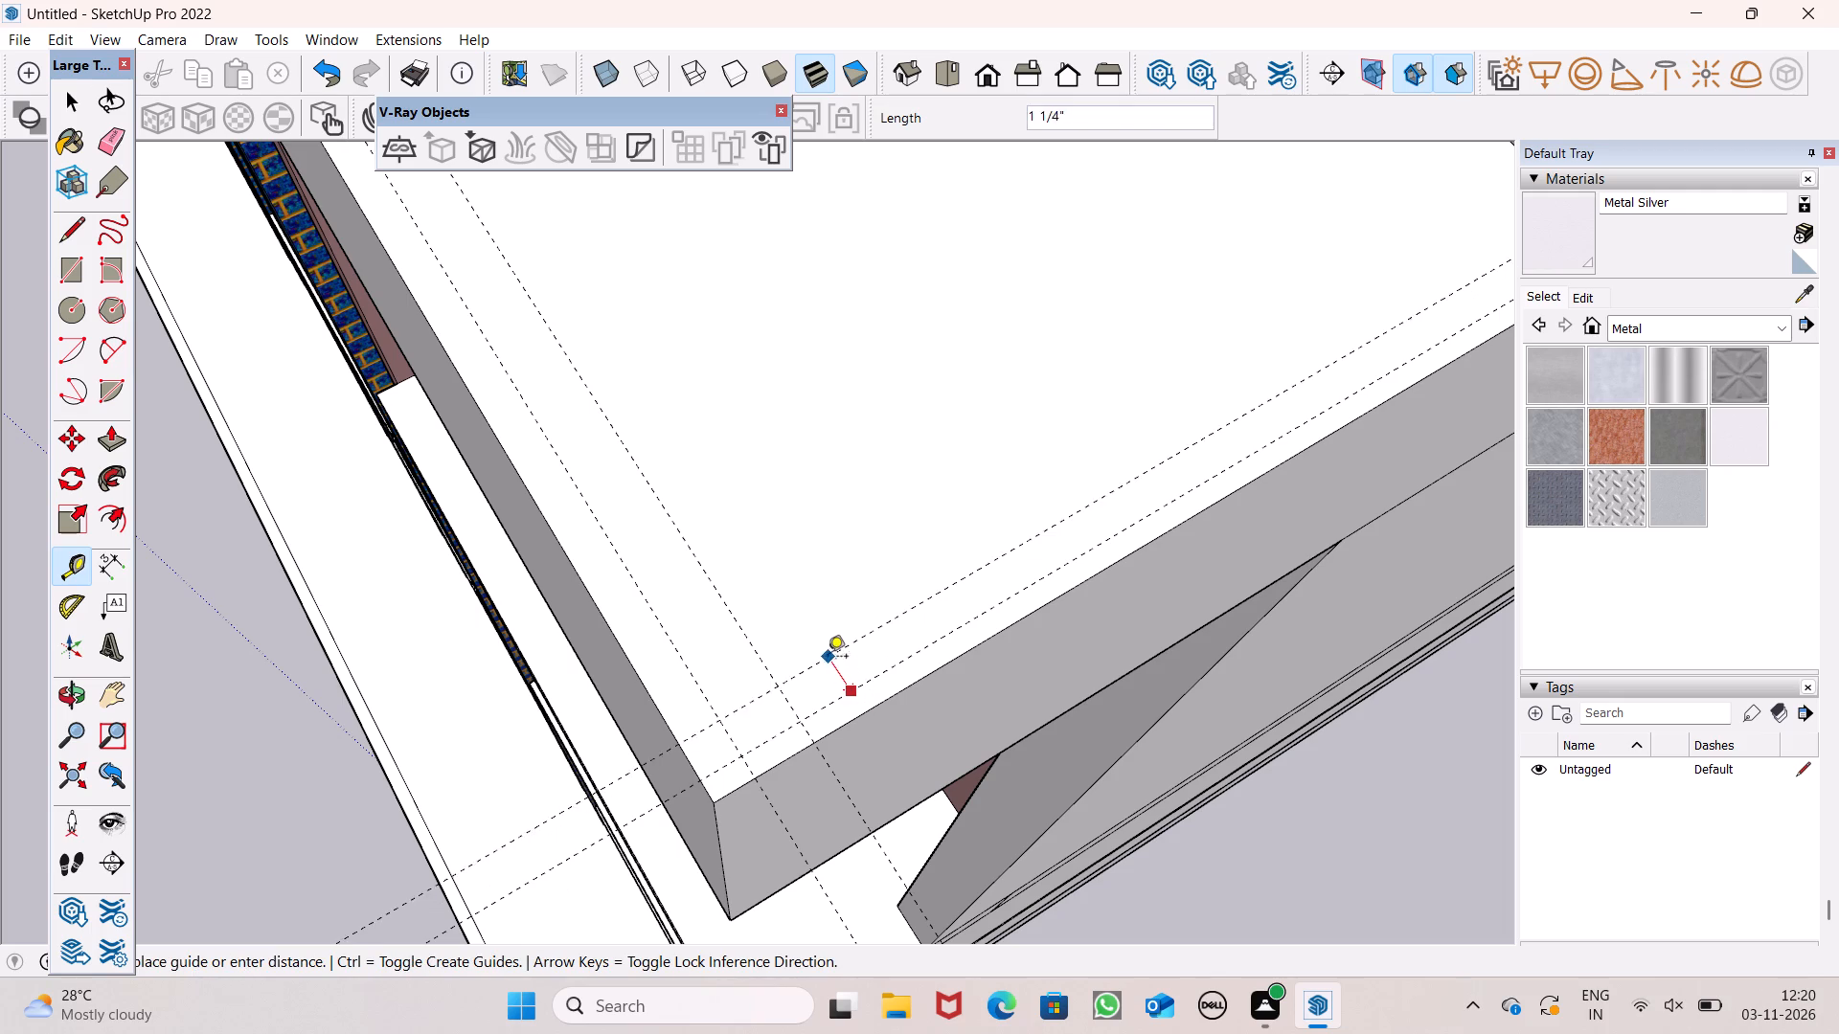
pyautogui.click(816, 648)
# Place two guides parallel to the second-highest slab's front edge, about 3/4" in and another 7/8" further.
pyautogui.scroll(-8, 923, 443)
pyautogui.scroll(-6, 998, 381)
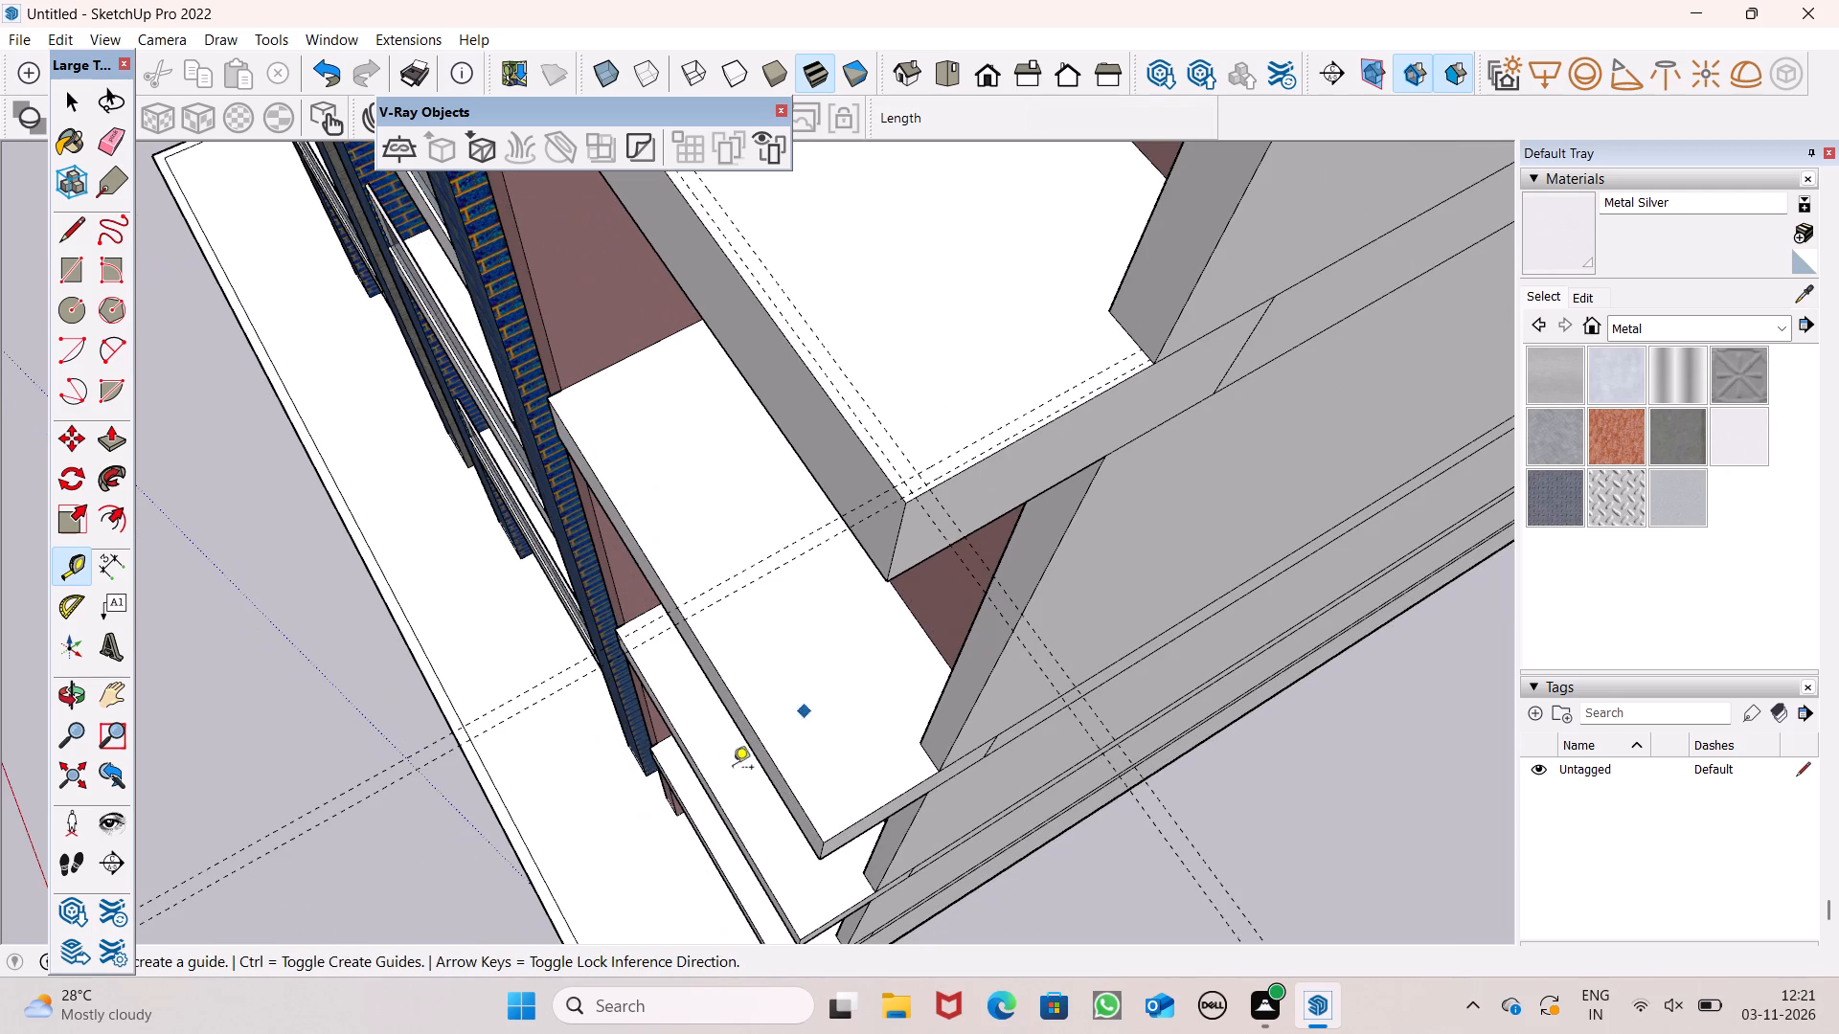
pyautogui.scroll(11, 781, 797)
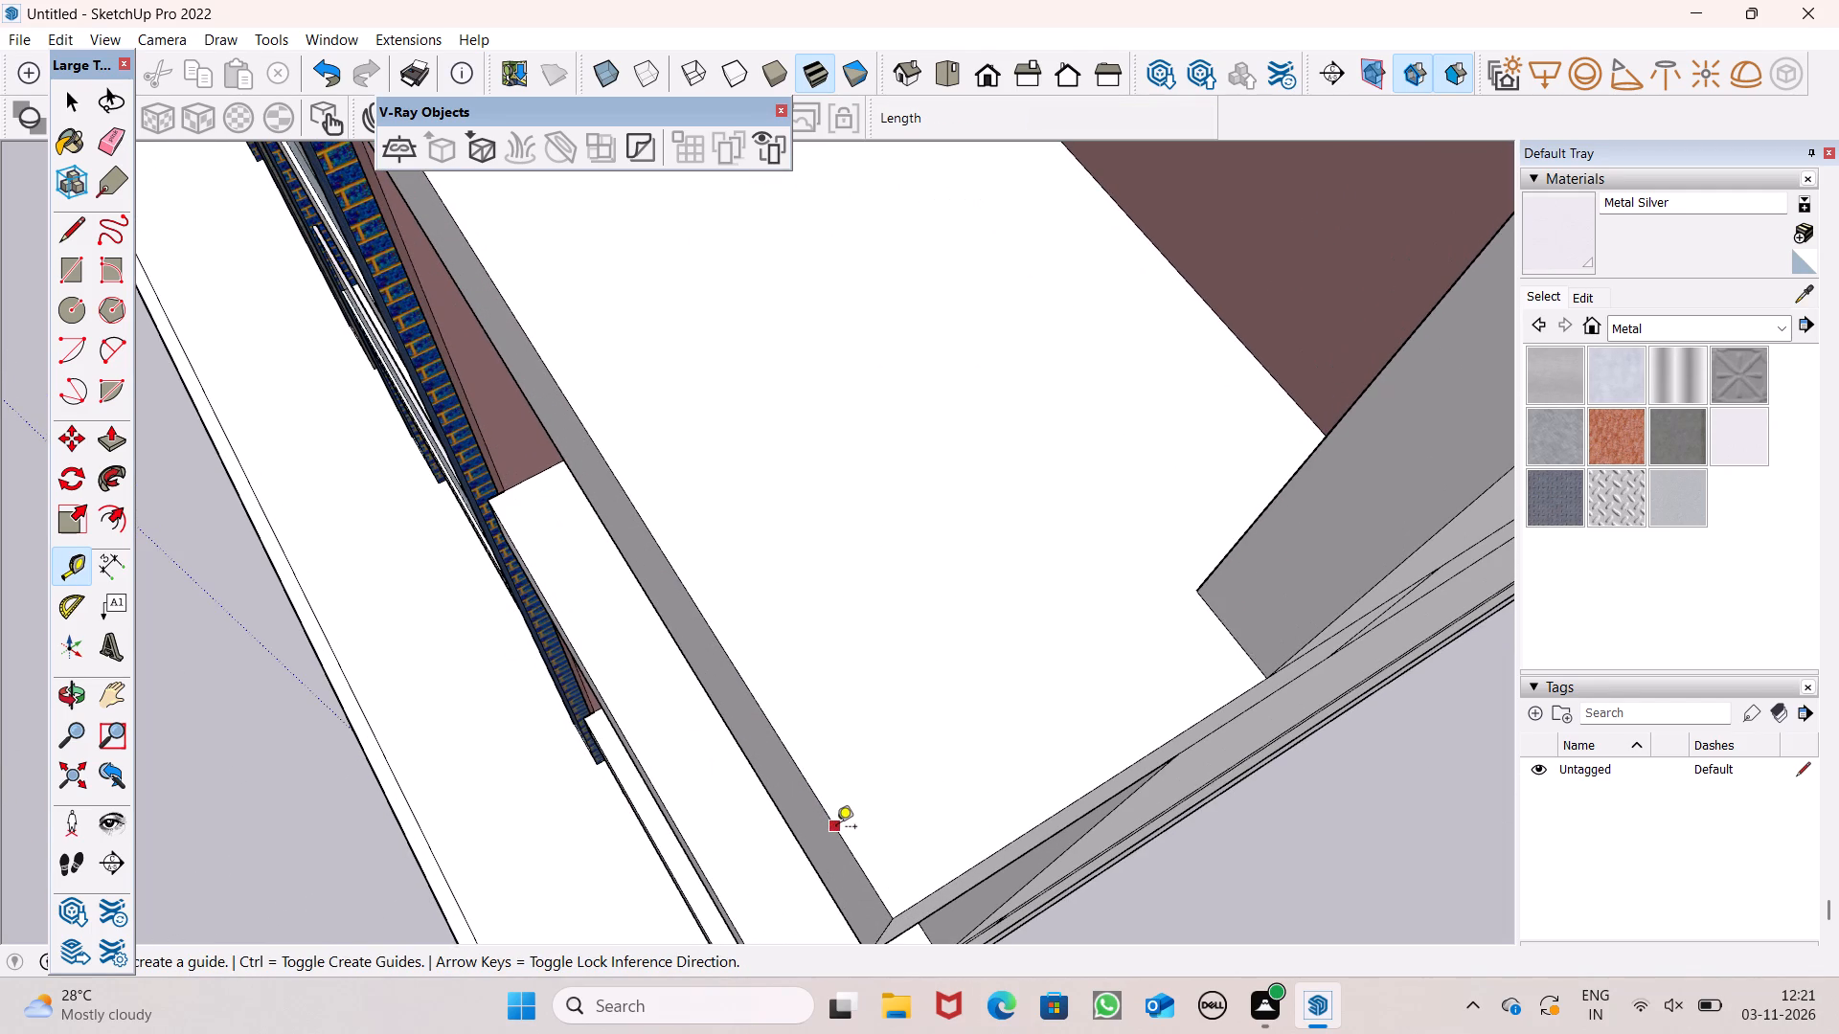
pyautogui.click(836, 828)
pyautogui.scroll(7, 827, 831)
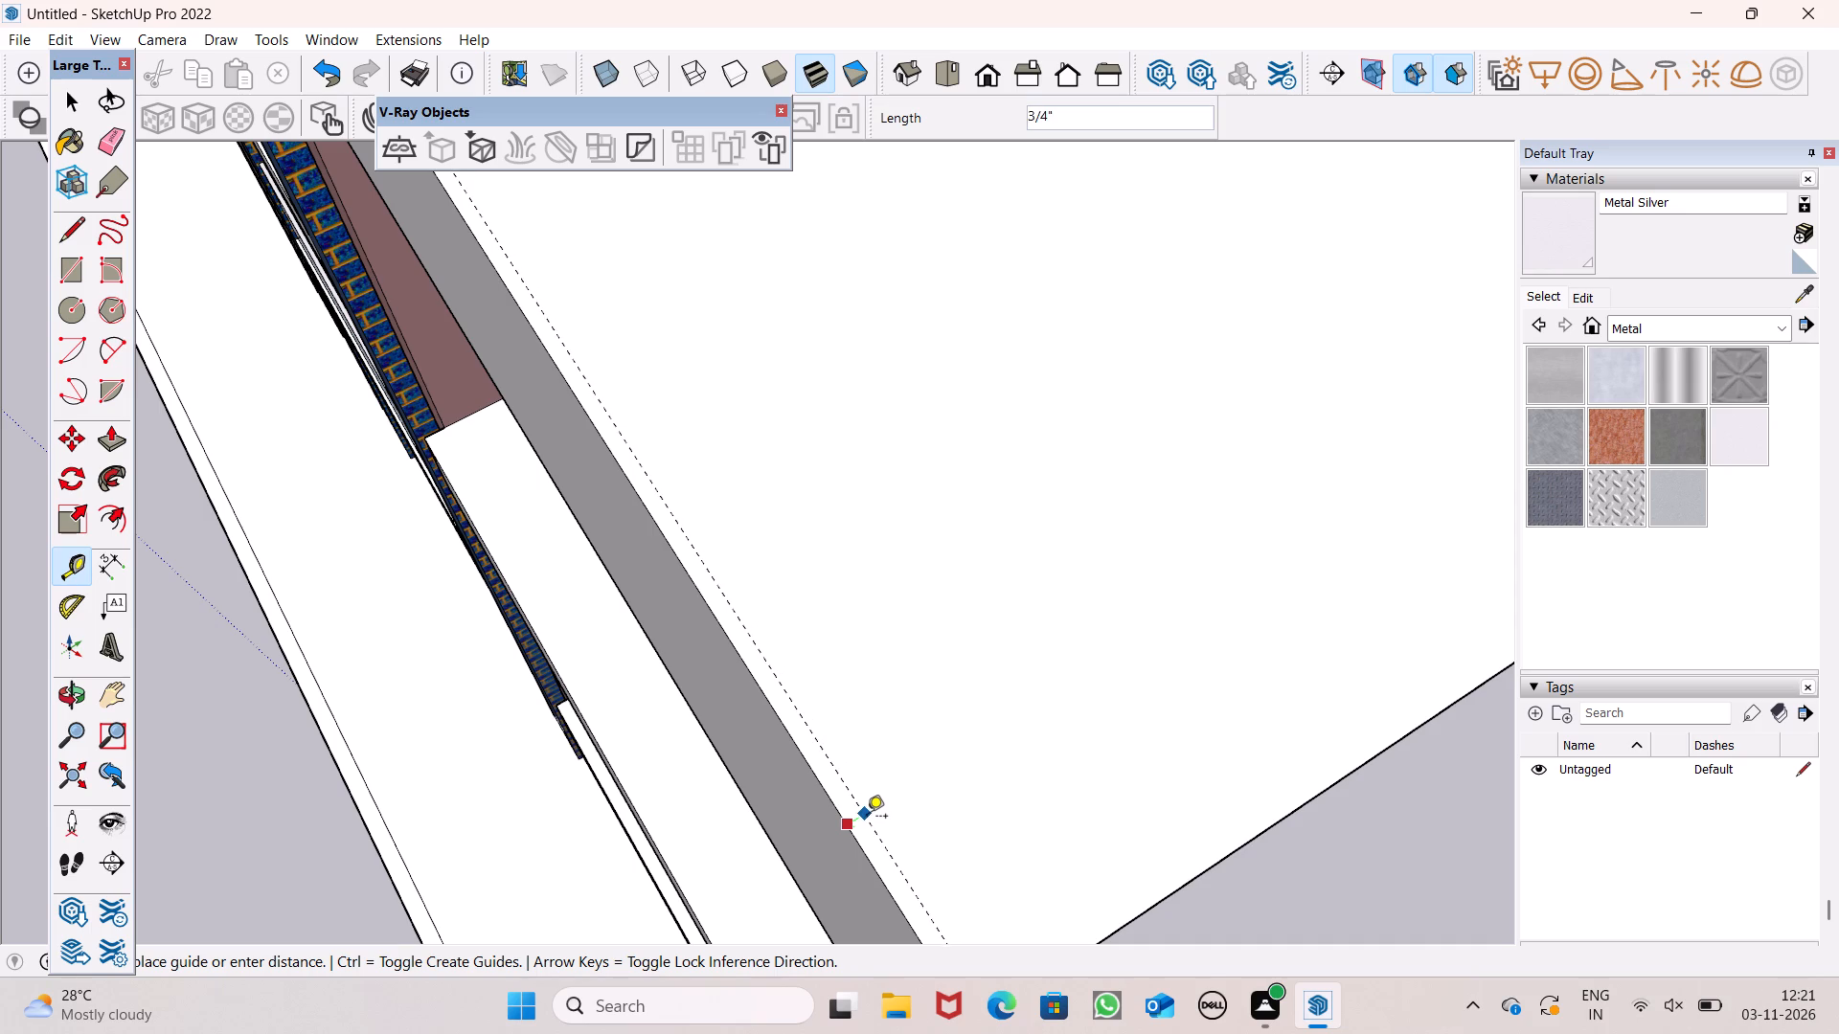
pyautogui.click(865, 820)
pyautogui.click(863, 821)
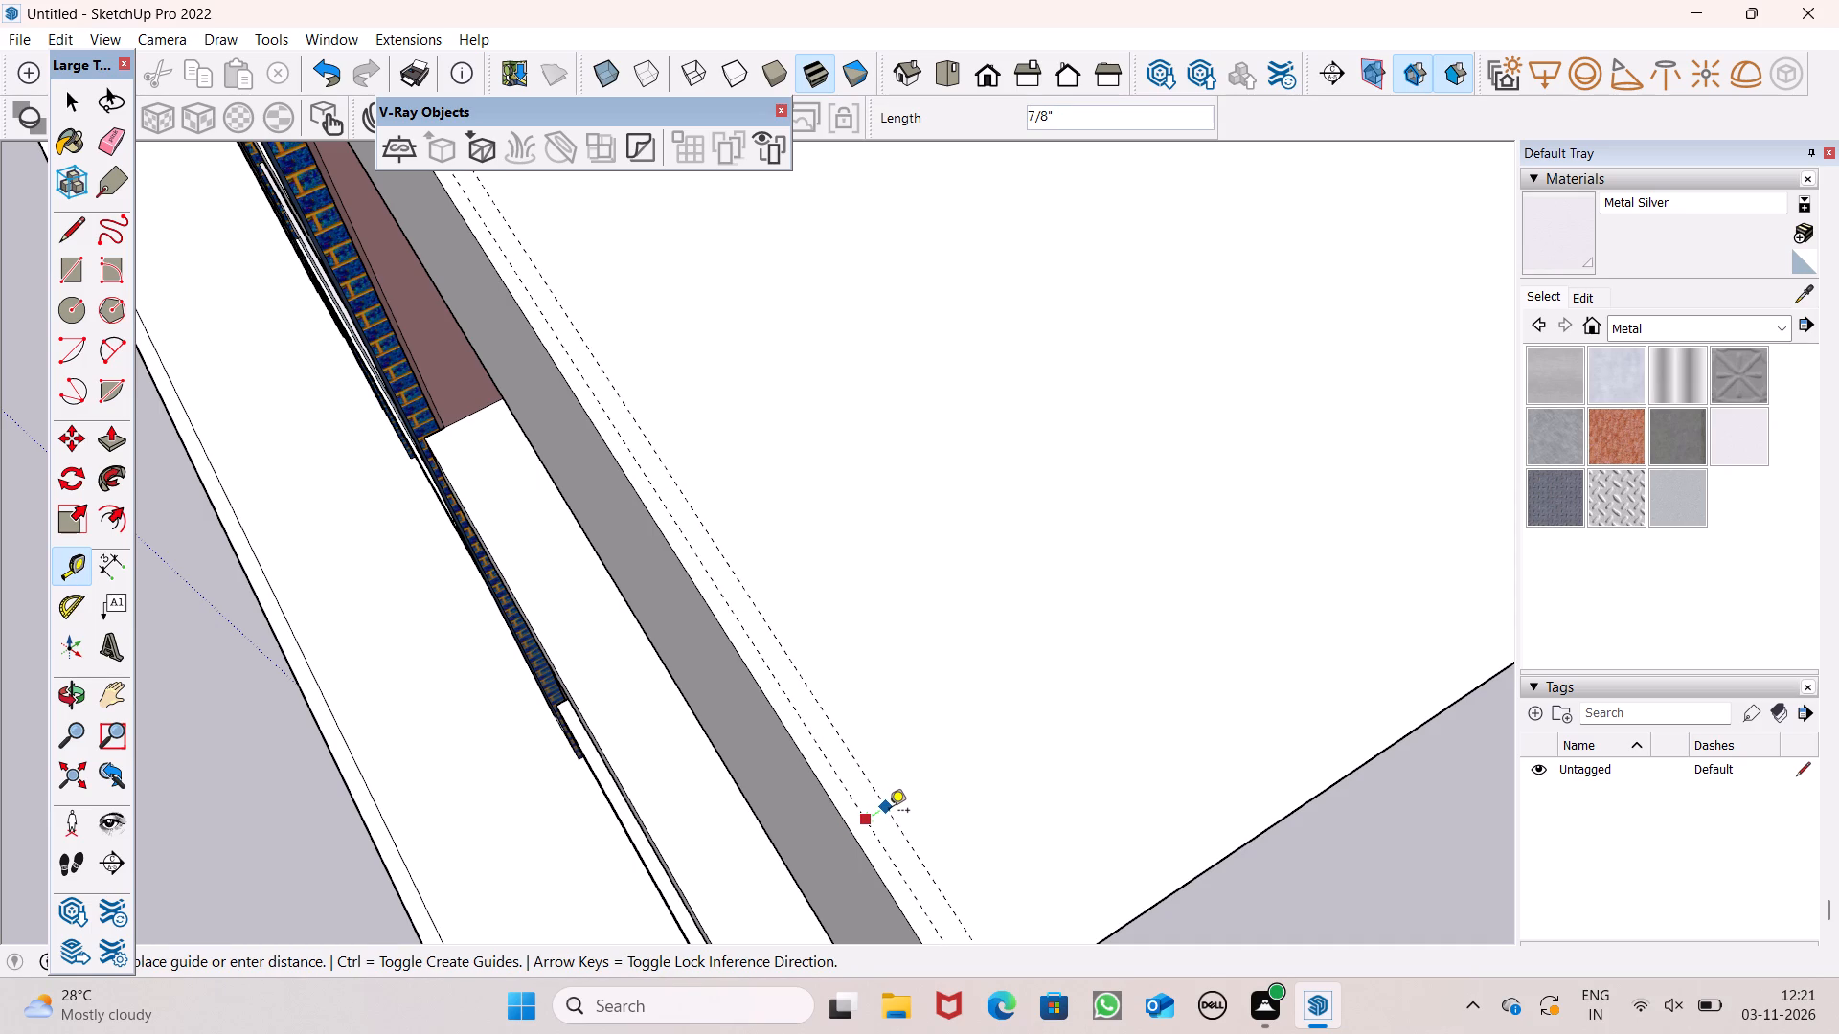
pyautogui.click(888, 812)
# Place two guides parallel to the second-highest slab's outer side edge, about 5/8" in and another 1" further.
pyautogui.scroll(-7, 865, 744)
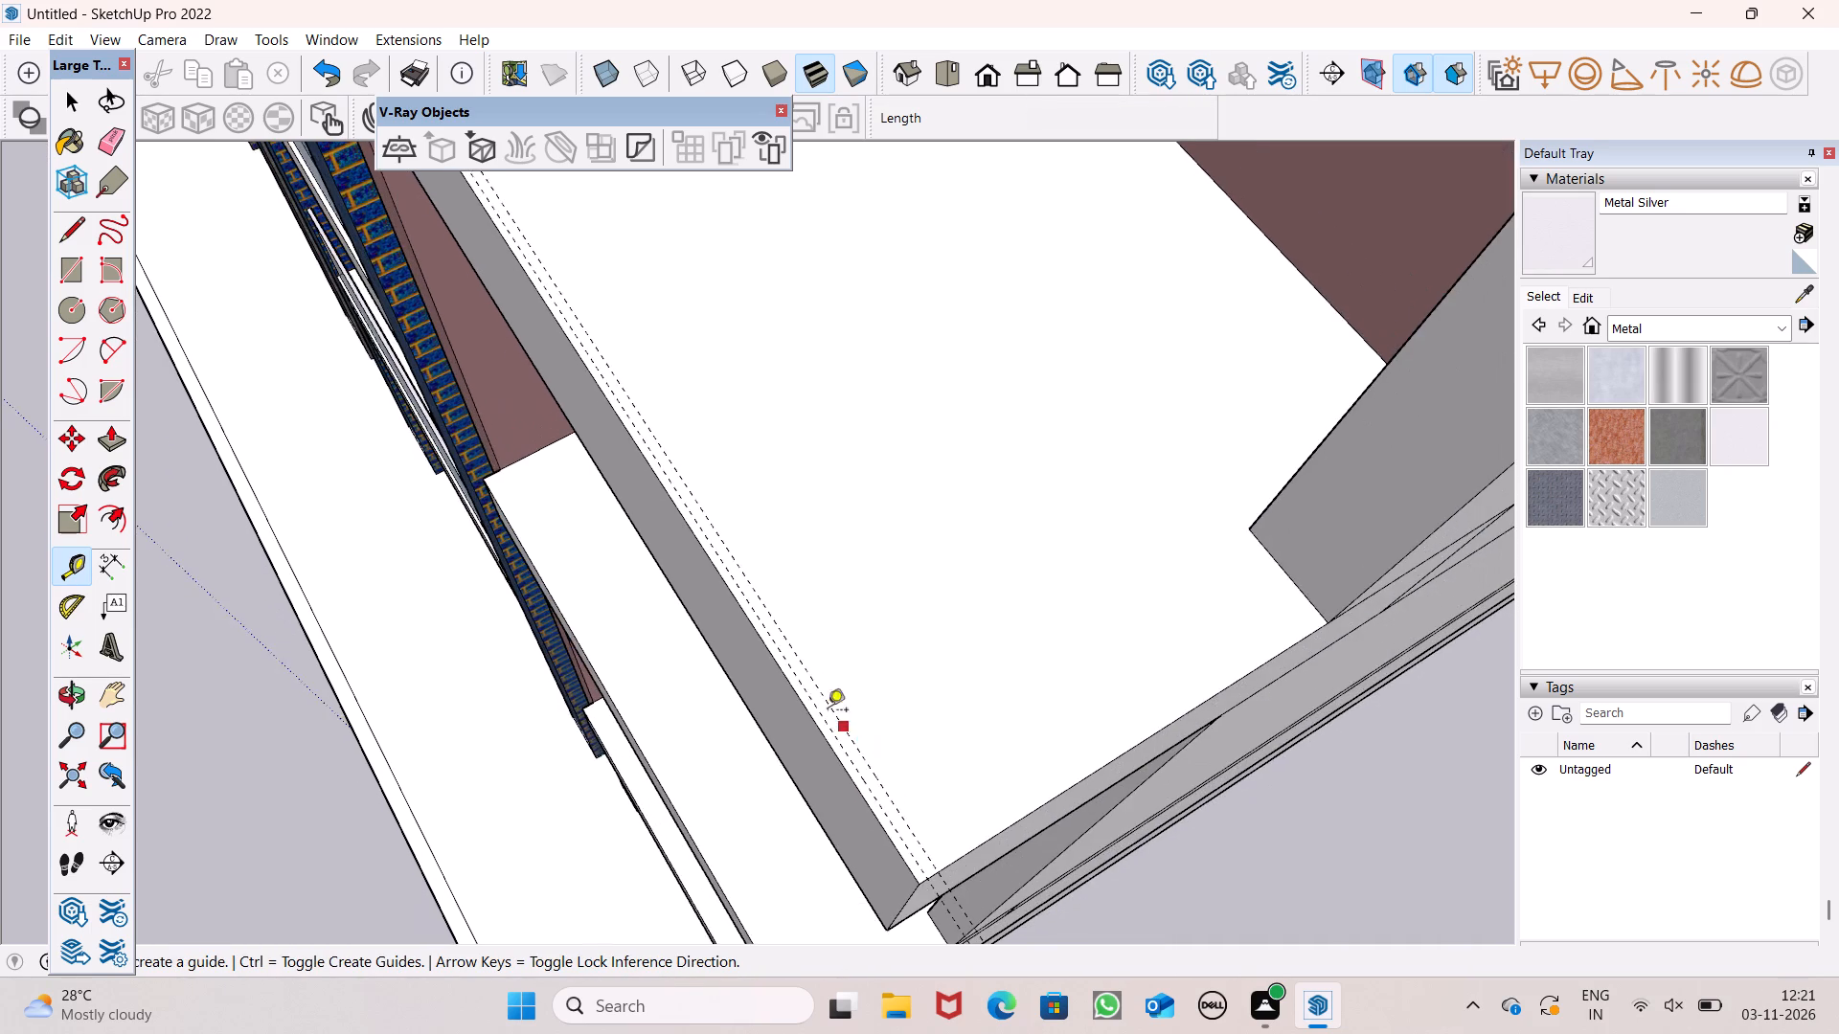
pyautogui.scroll(-4, 780, 672)
pyautogui.moveTo(930, 838); pyautogui.dragTo(835, 855, button='middle')
pyautogui.scroll(-3, 900, 749)
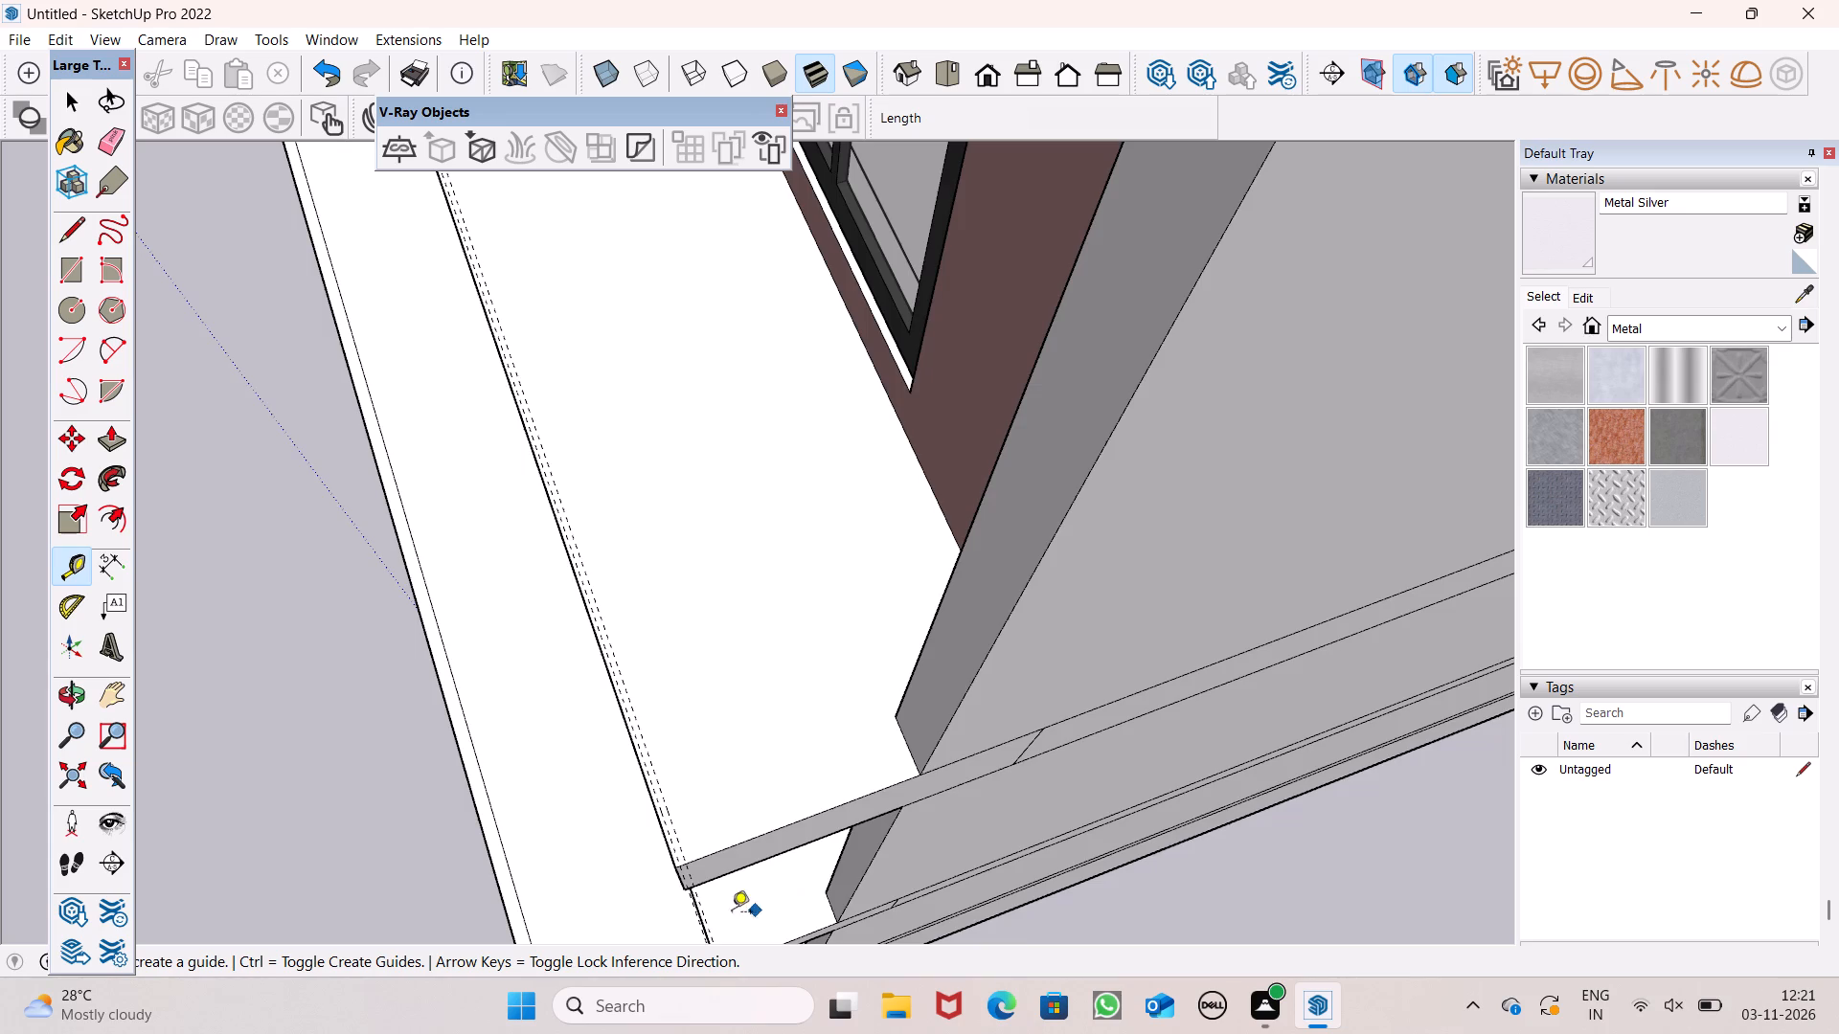
pyautogui.scroll(7, 657, 908)
pyautogui.scroll(-6, 684, 900)
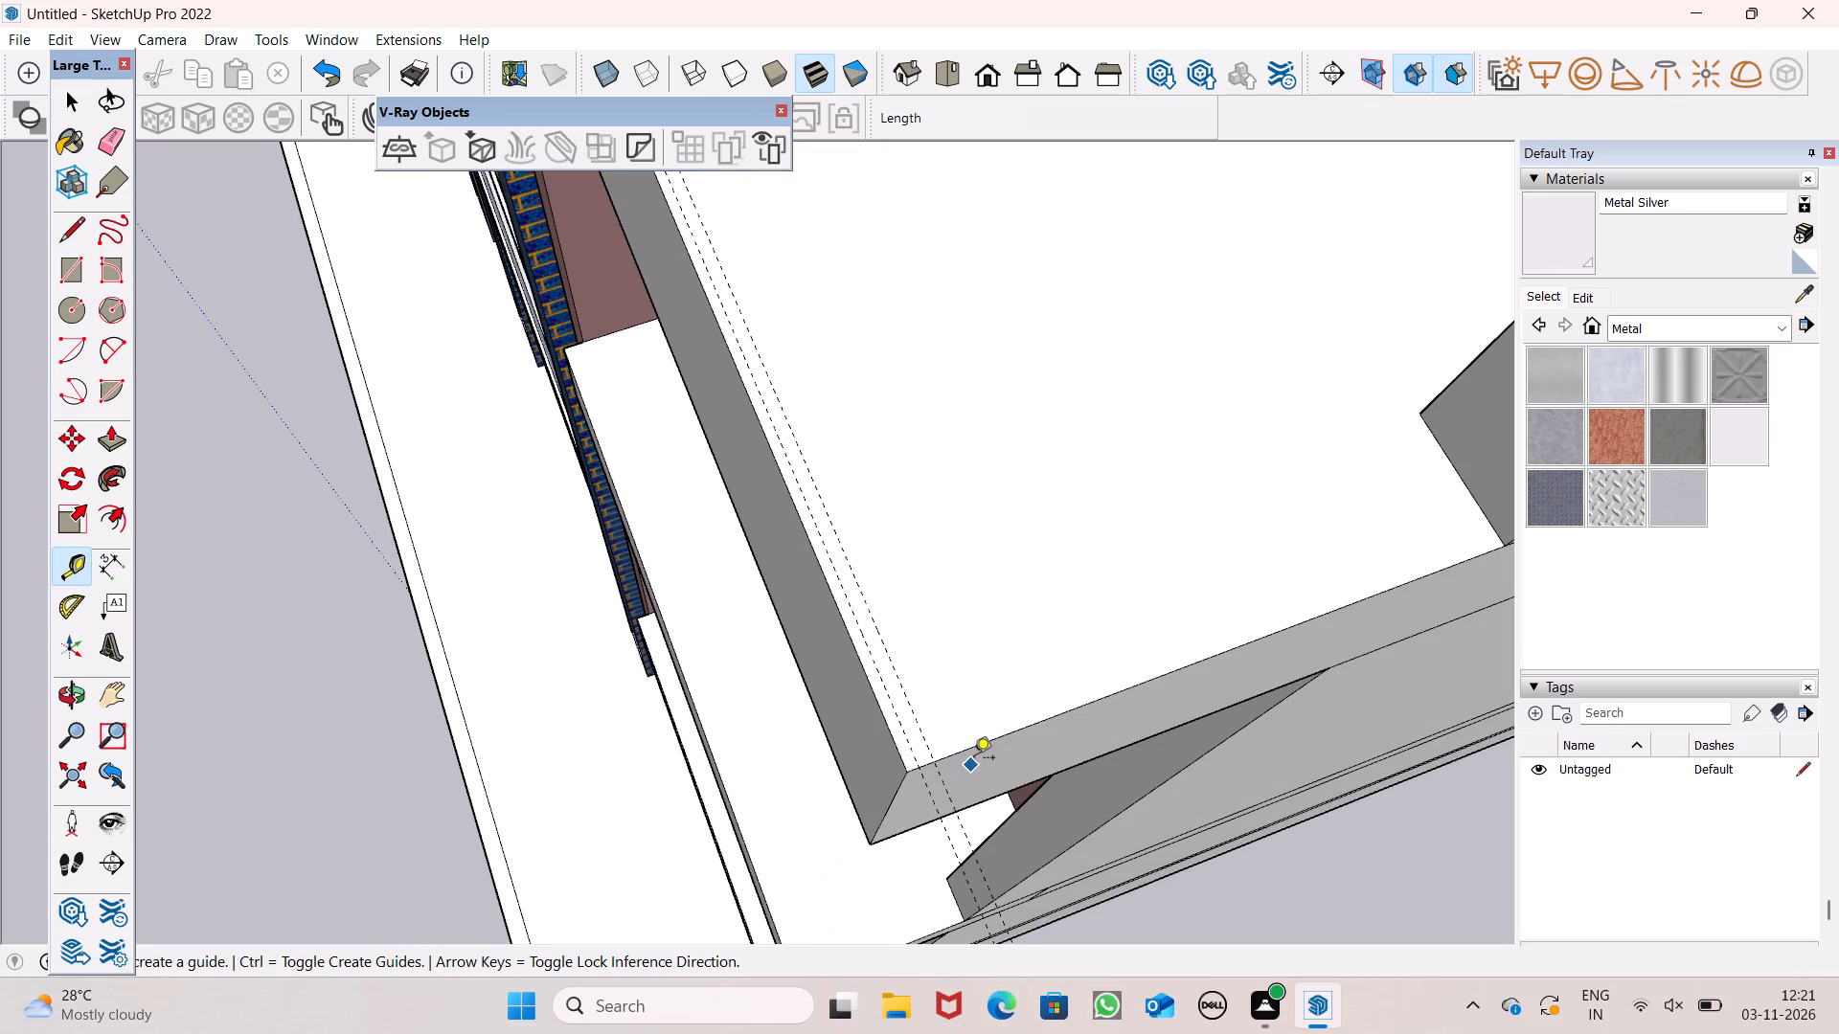
pyautogui.scroll(10, 974, 757)
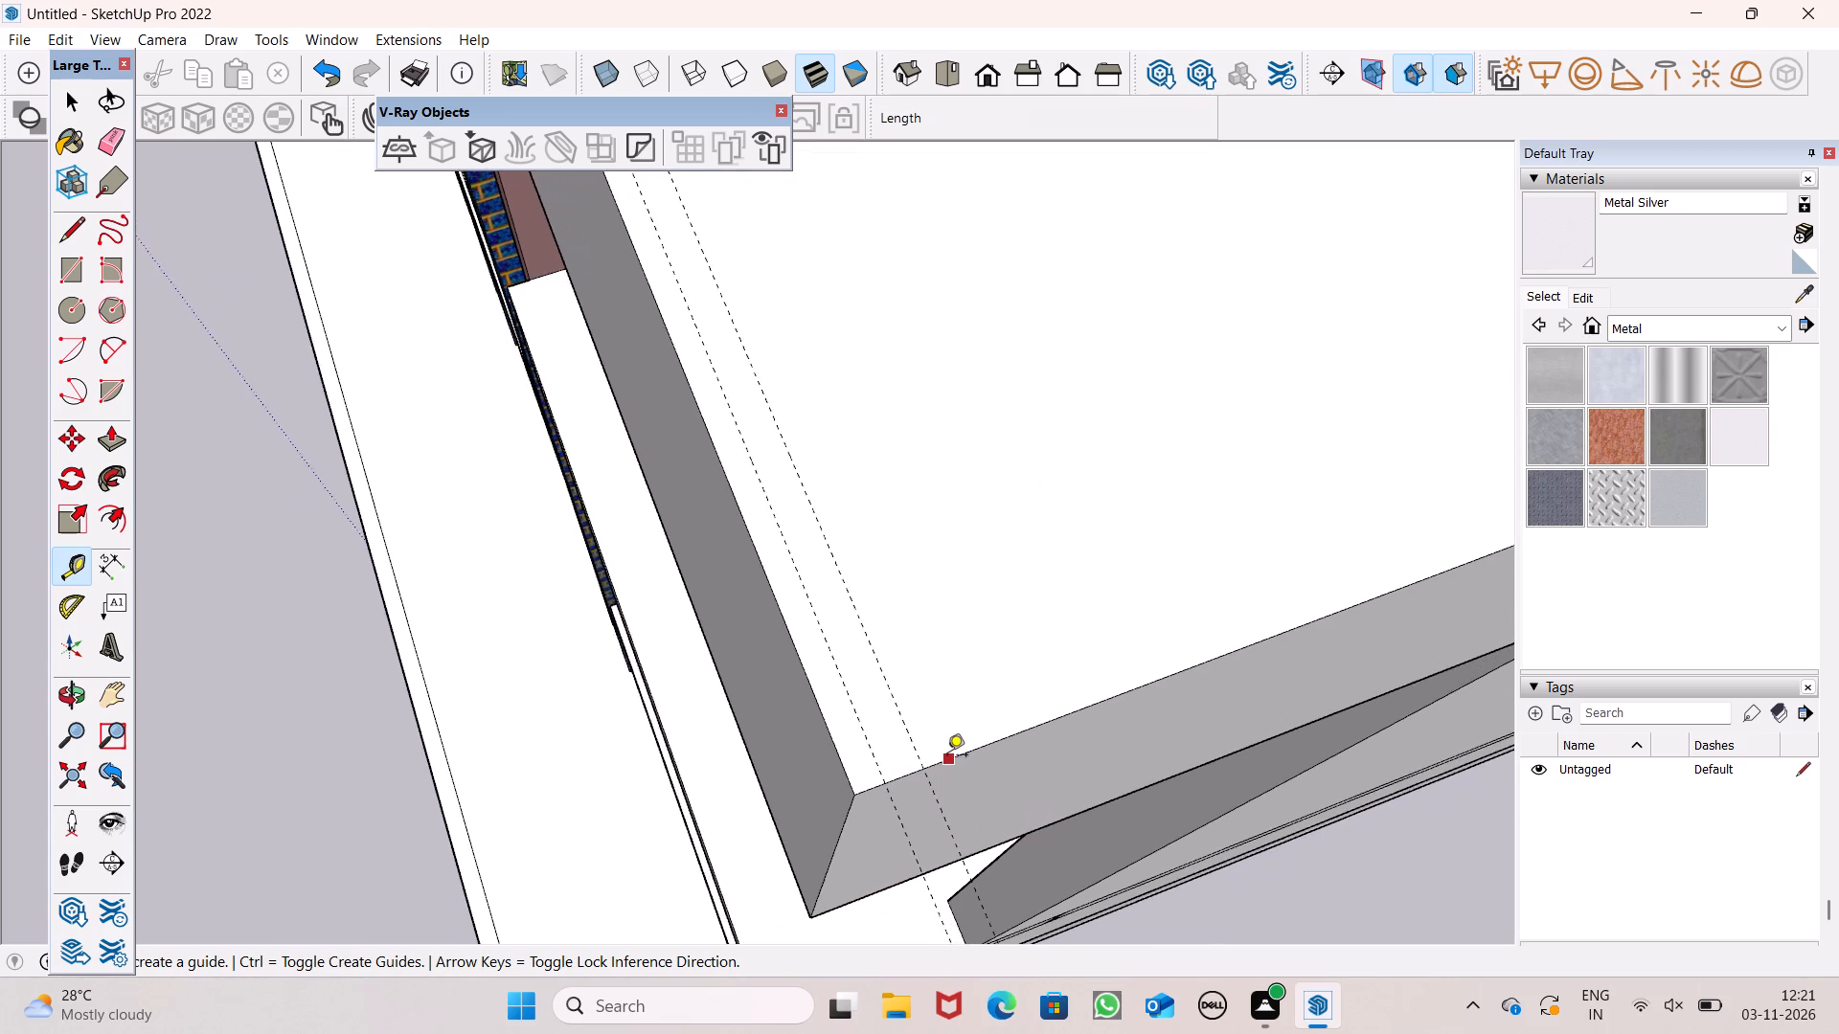
pyautogui.scroll(1, 947, 756)
pyautogui.click(948, 756)
pyautogui.click(932, 729)
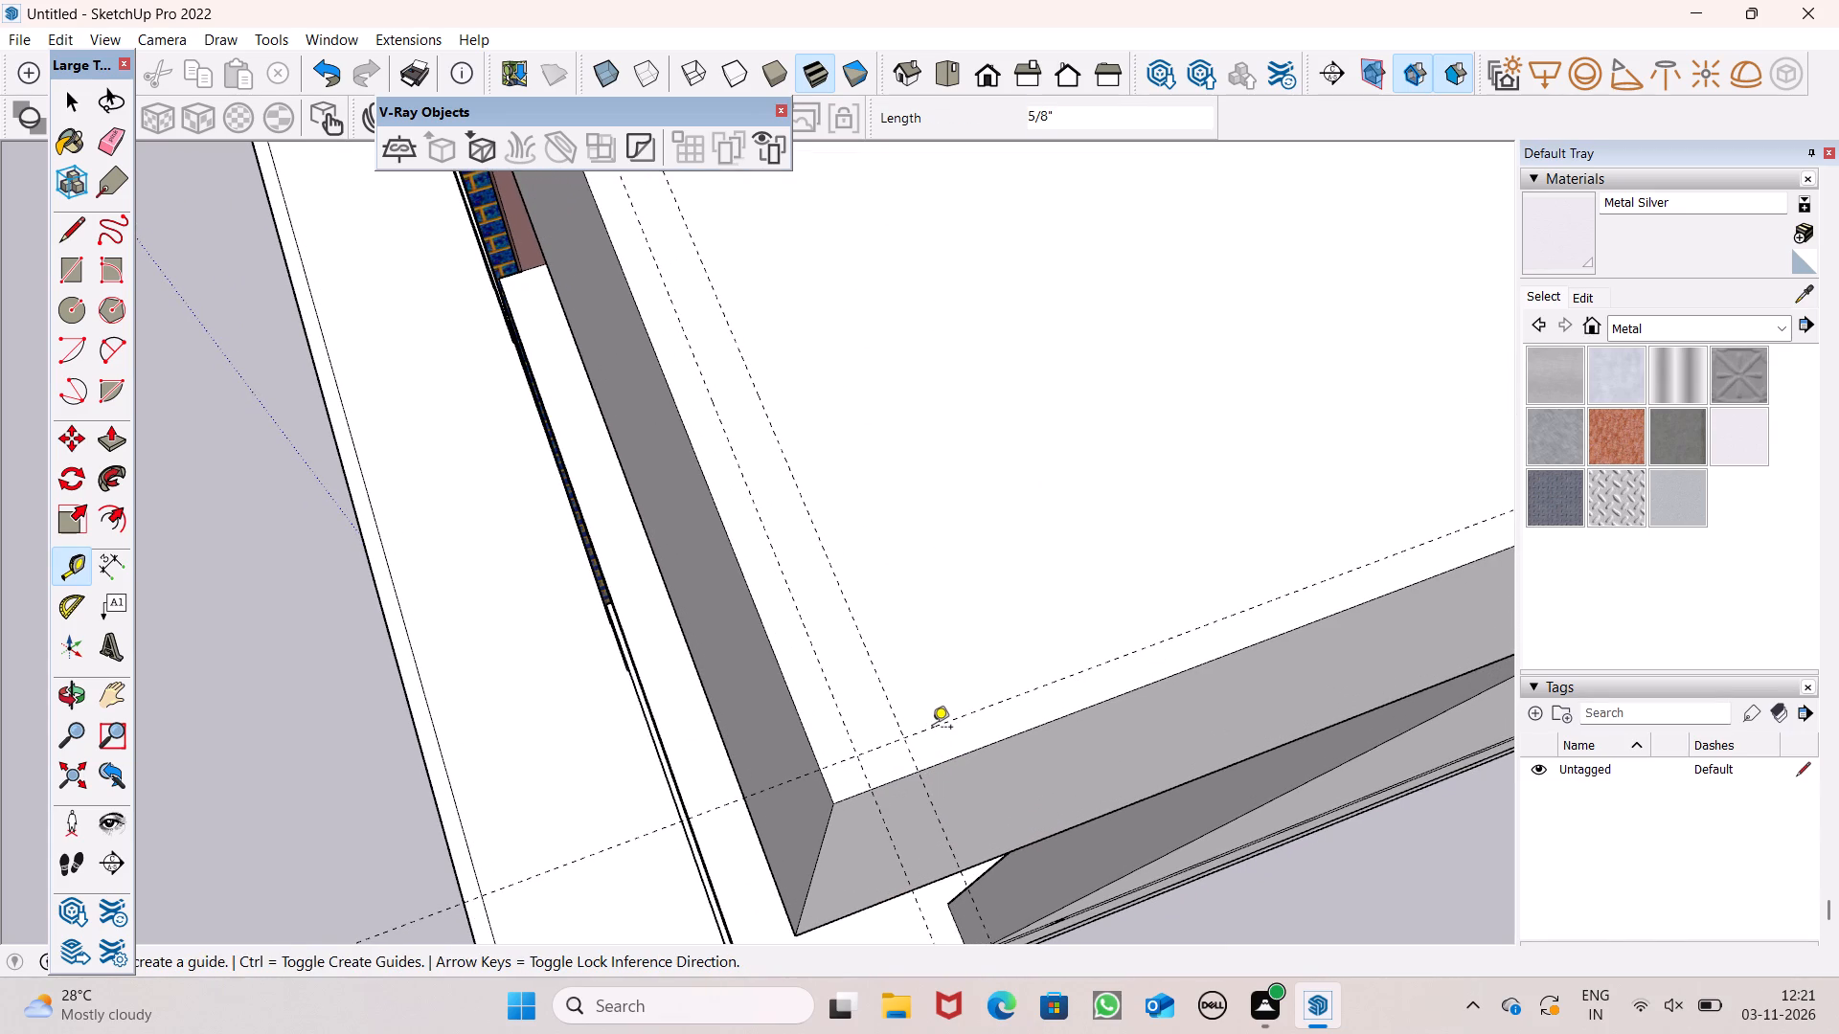
pyautogui.click(931, 729)
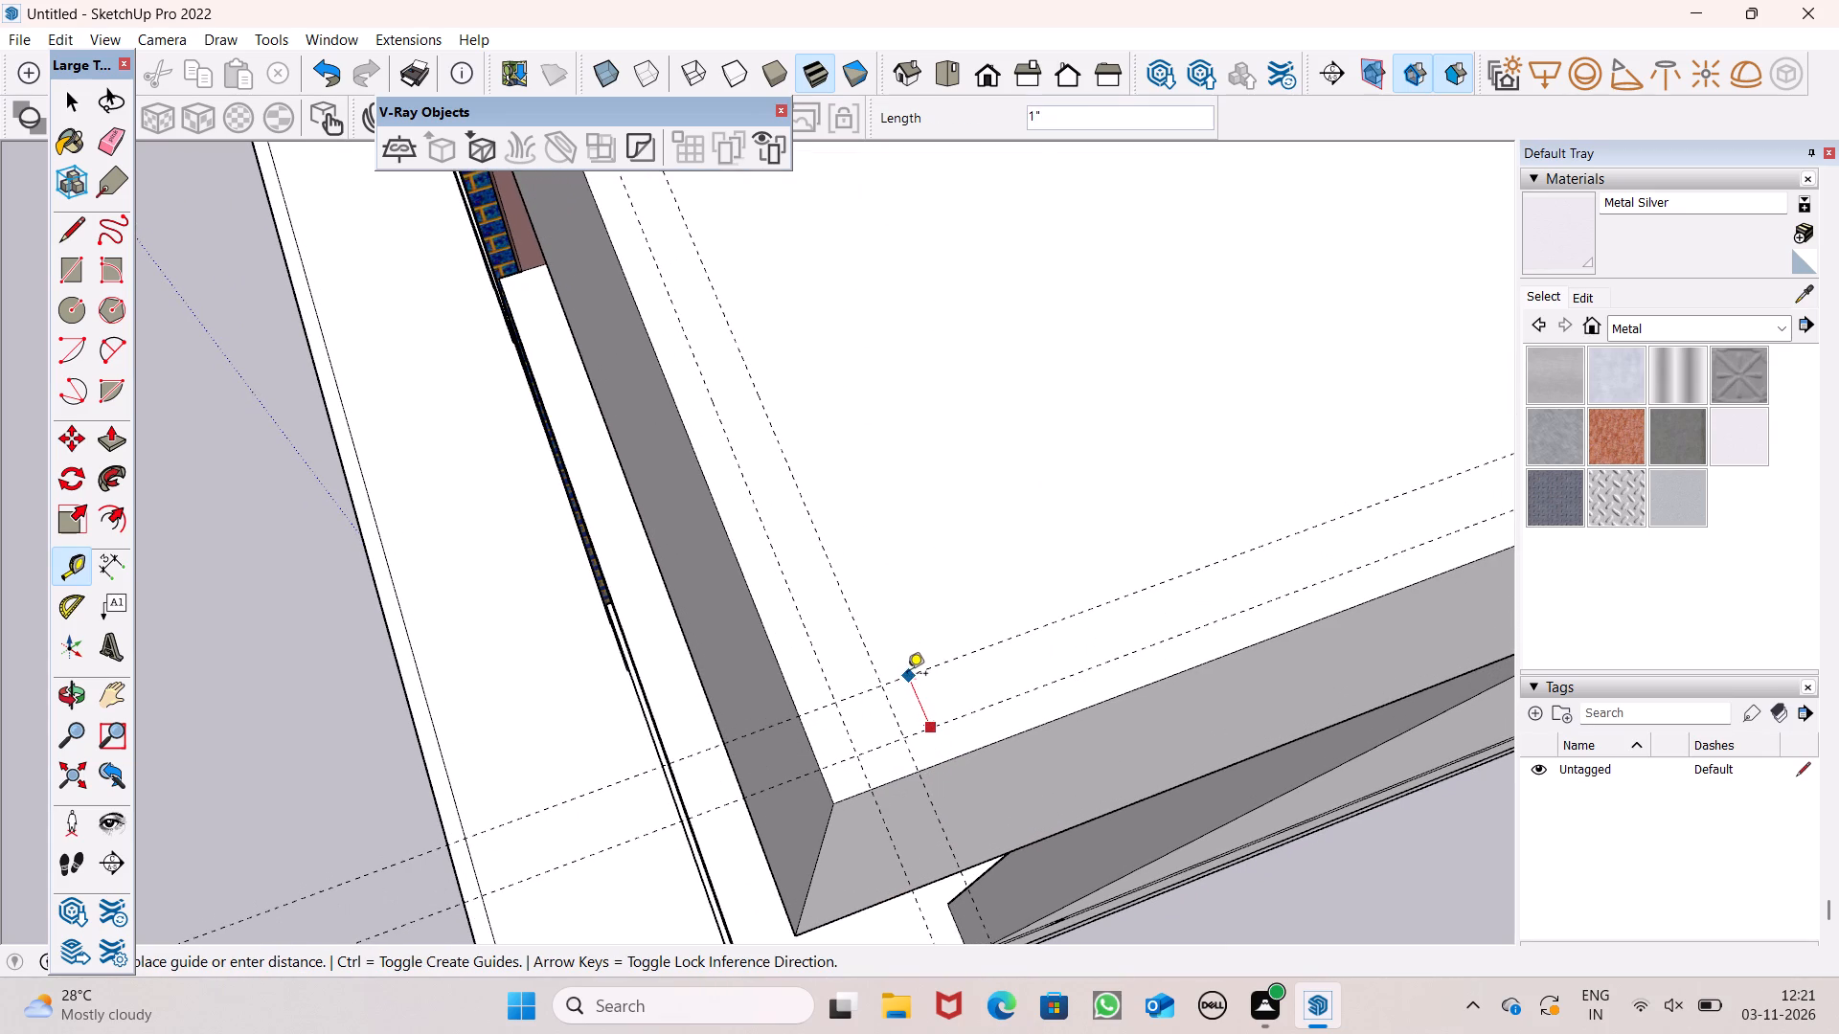
pyautogui.click(907, 675)
# Place two guides parallel to the third-highest slab's front edge, the second about 3/4" further in than the first.
pyautogui.scroll(-9, 969, 527)
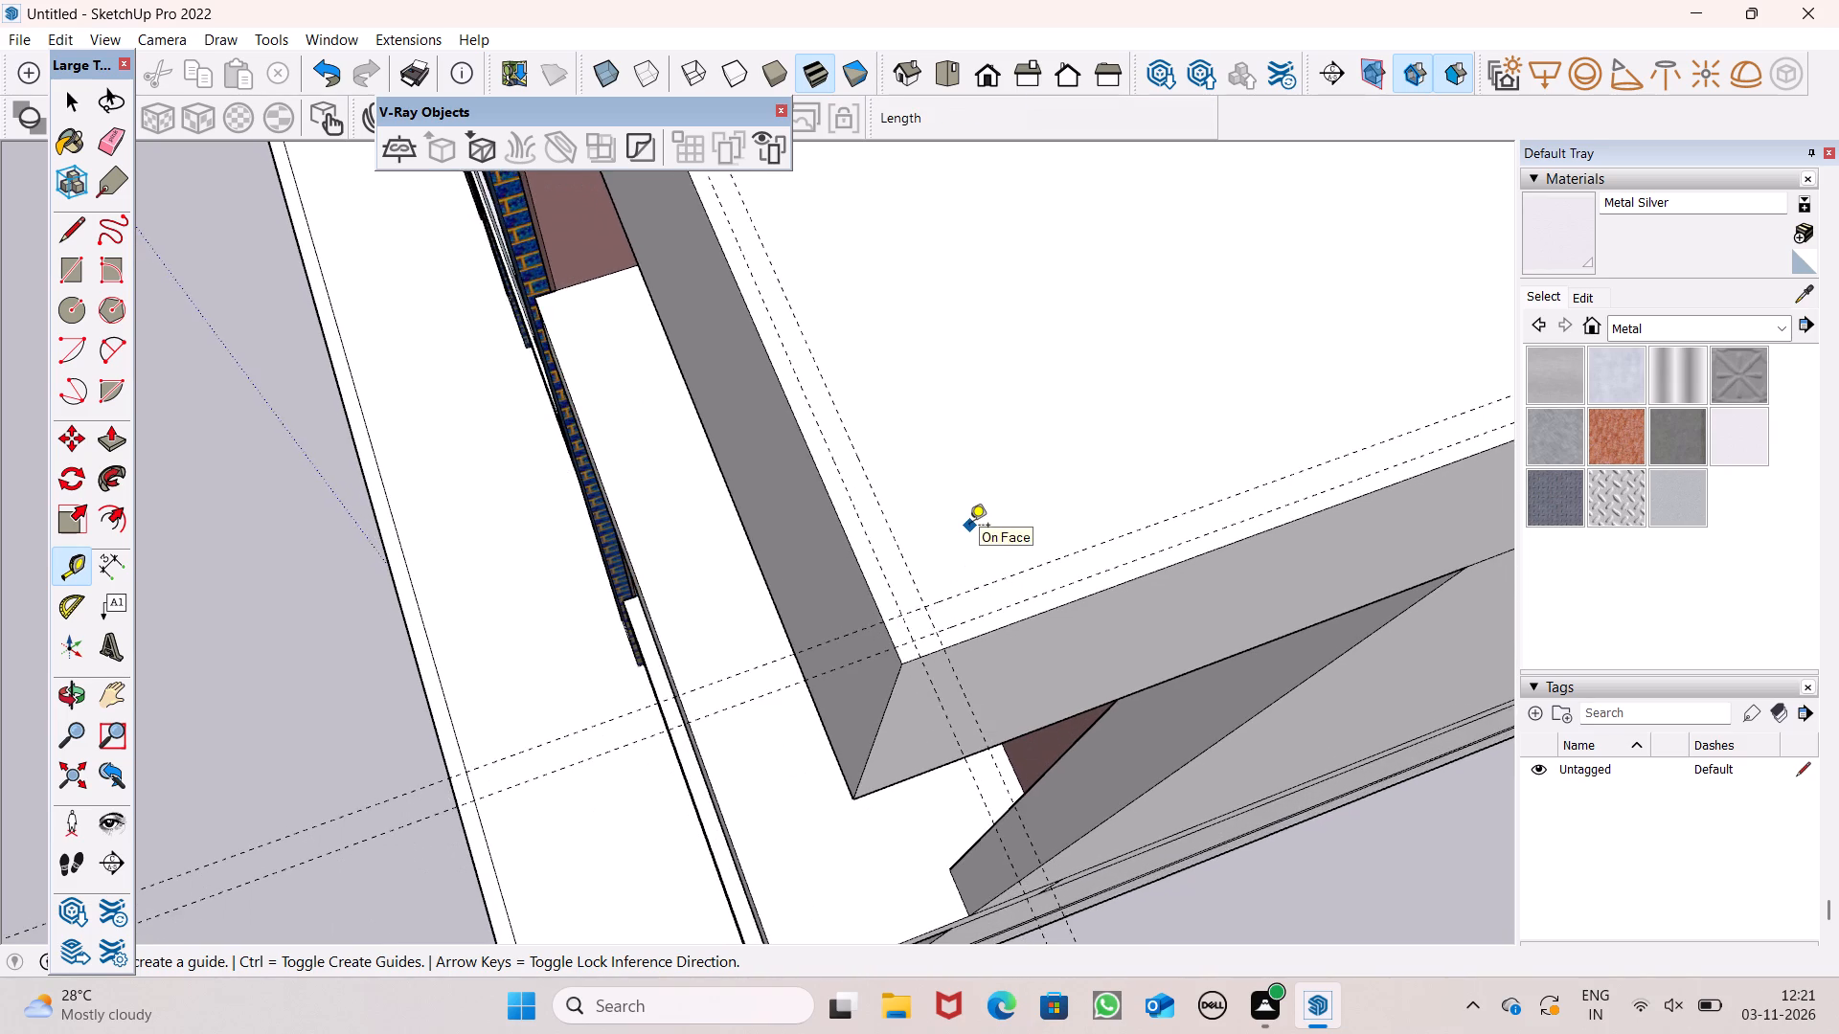
pyautogui.scroll(-5, 969, 527)
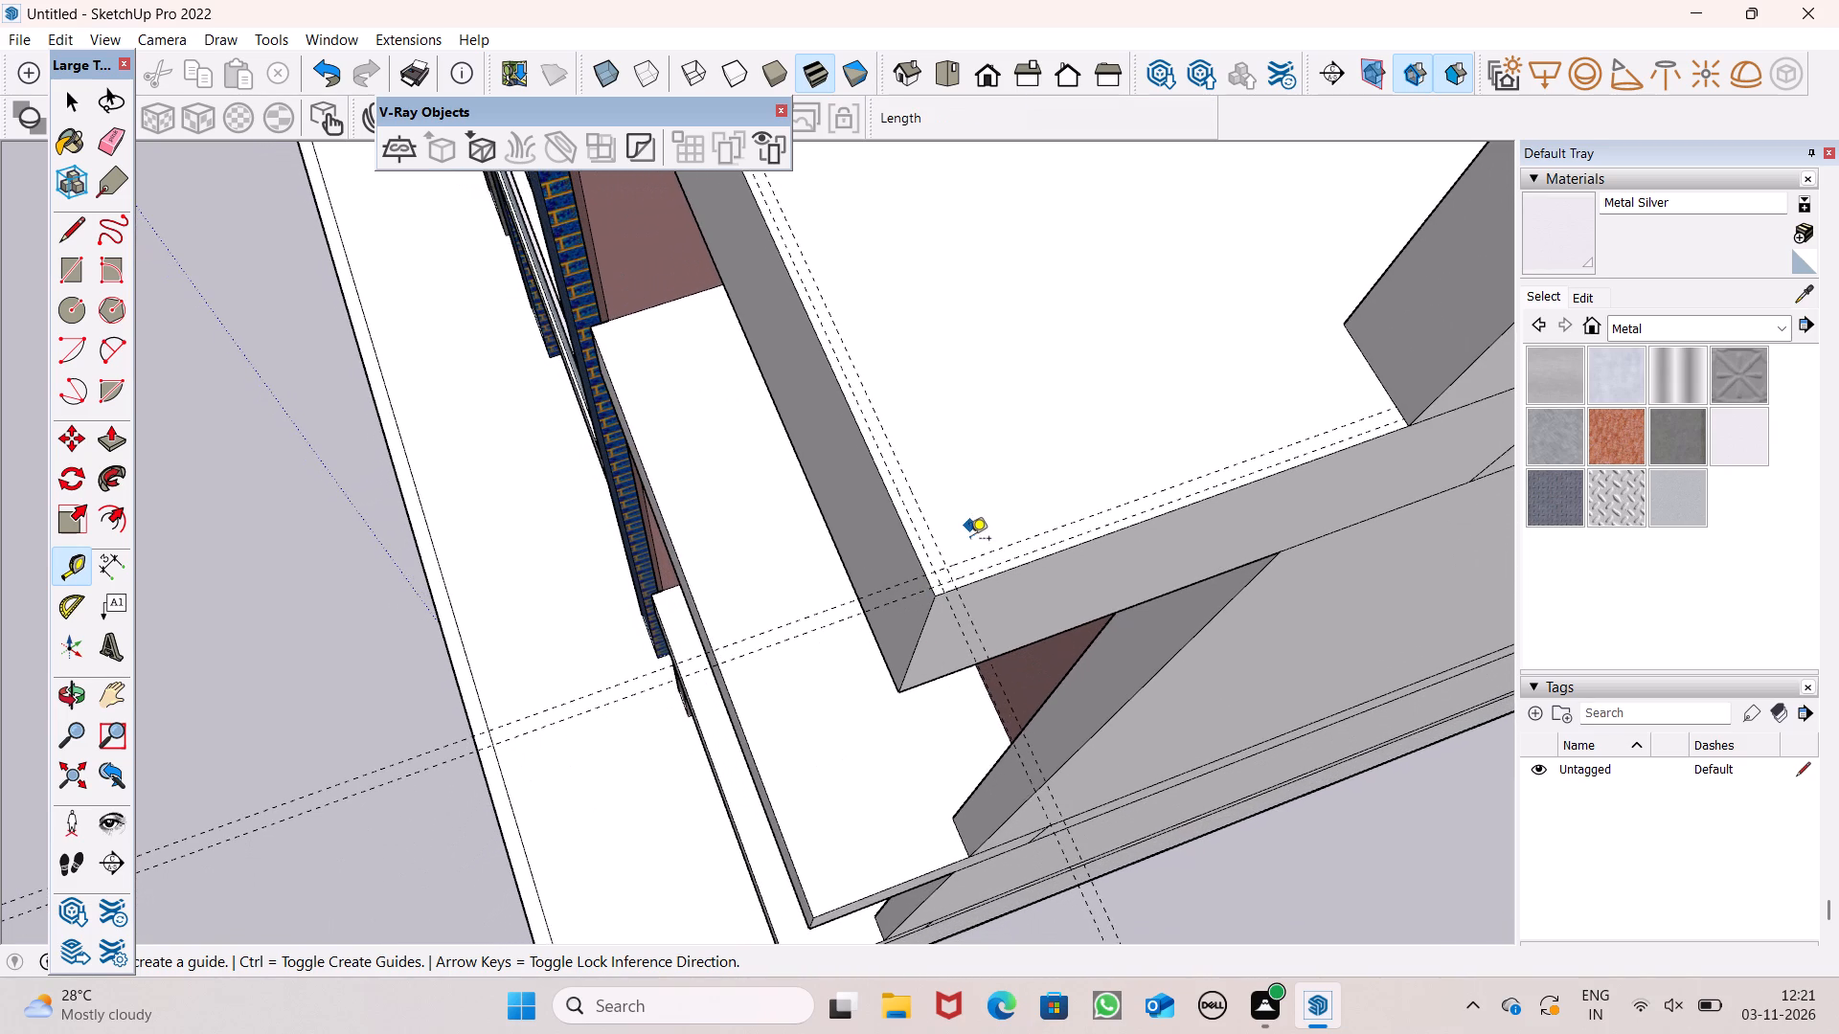
pyautogui.scroll(6, 798, 936)
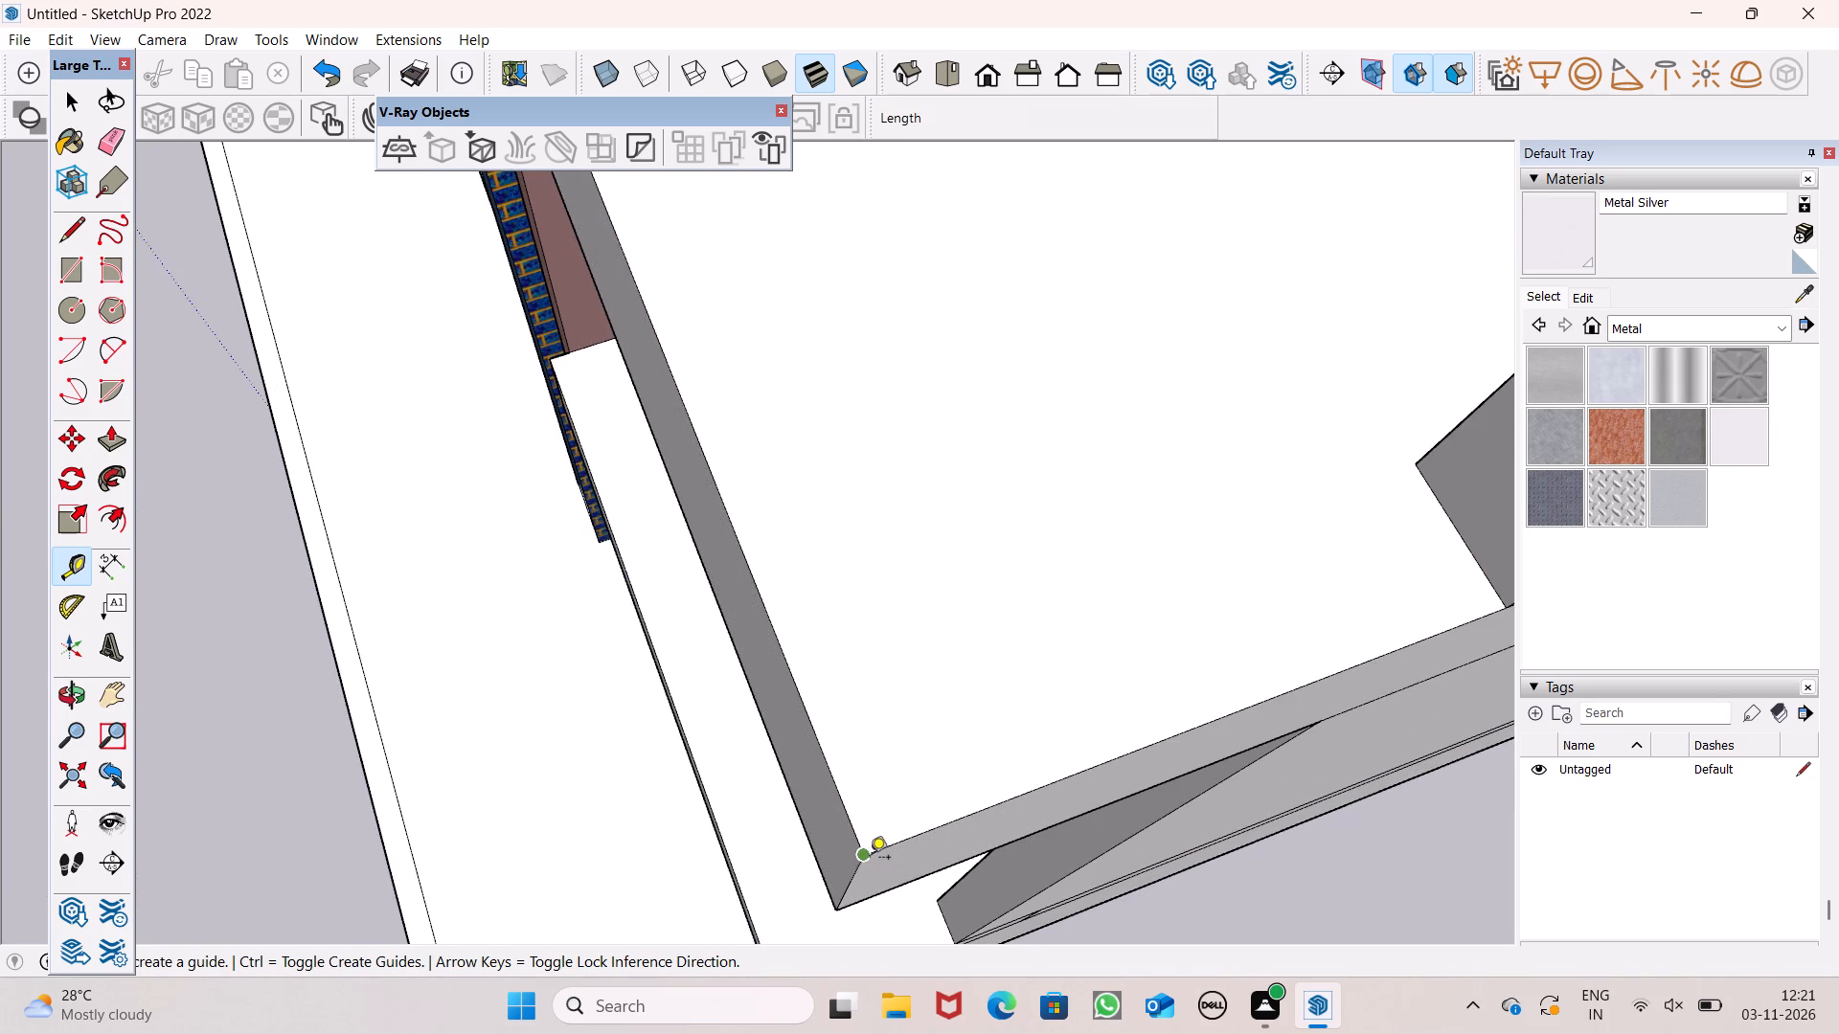
pyautogui.scroll(4, 870, 859)
pyautogui.click(849, 810)
pyautogui.scroll(3, 866, 808)
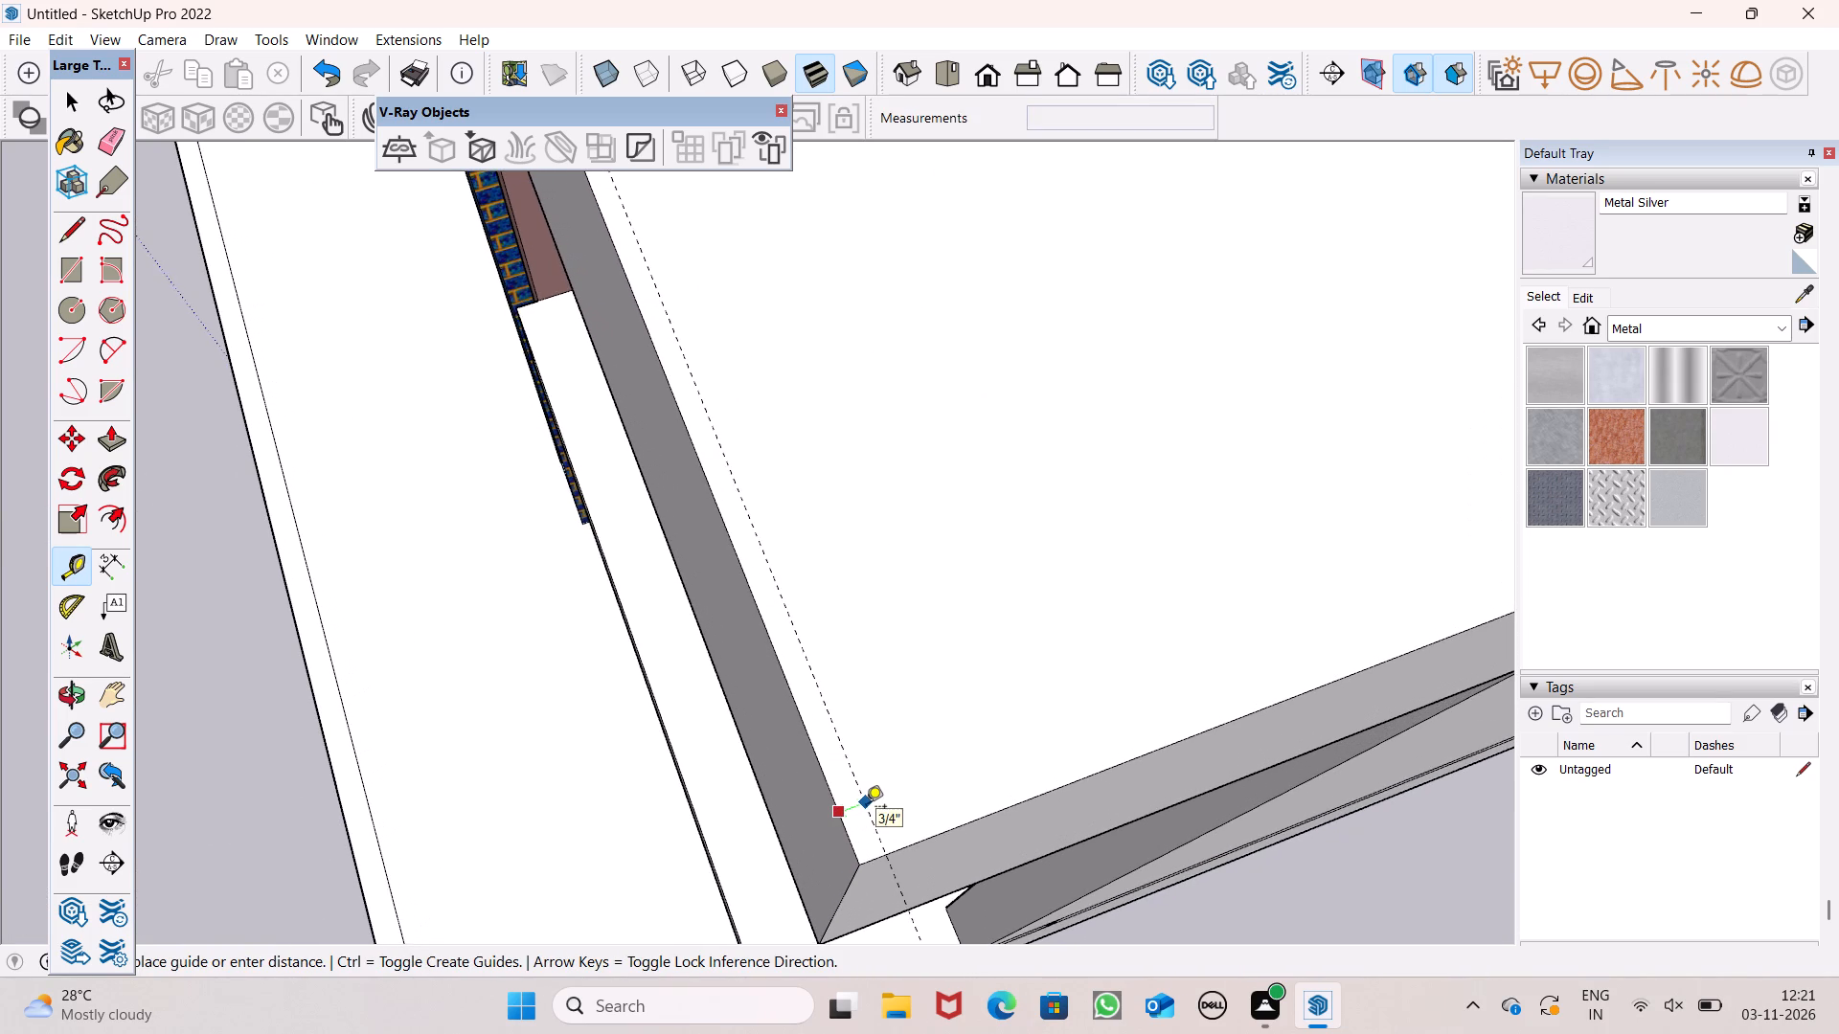
pyautogui.click(859, 820)
pyautogui.click(861, 818)
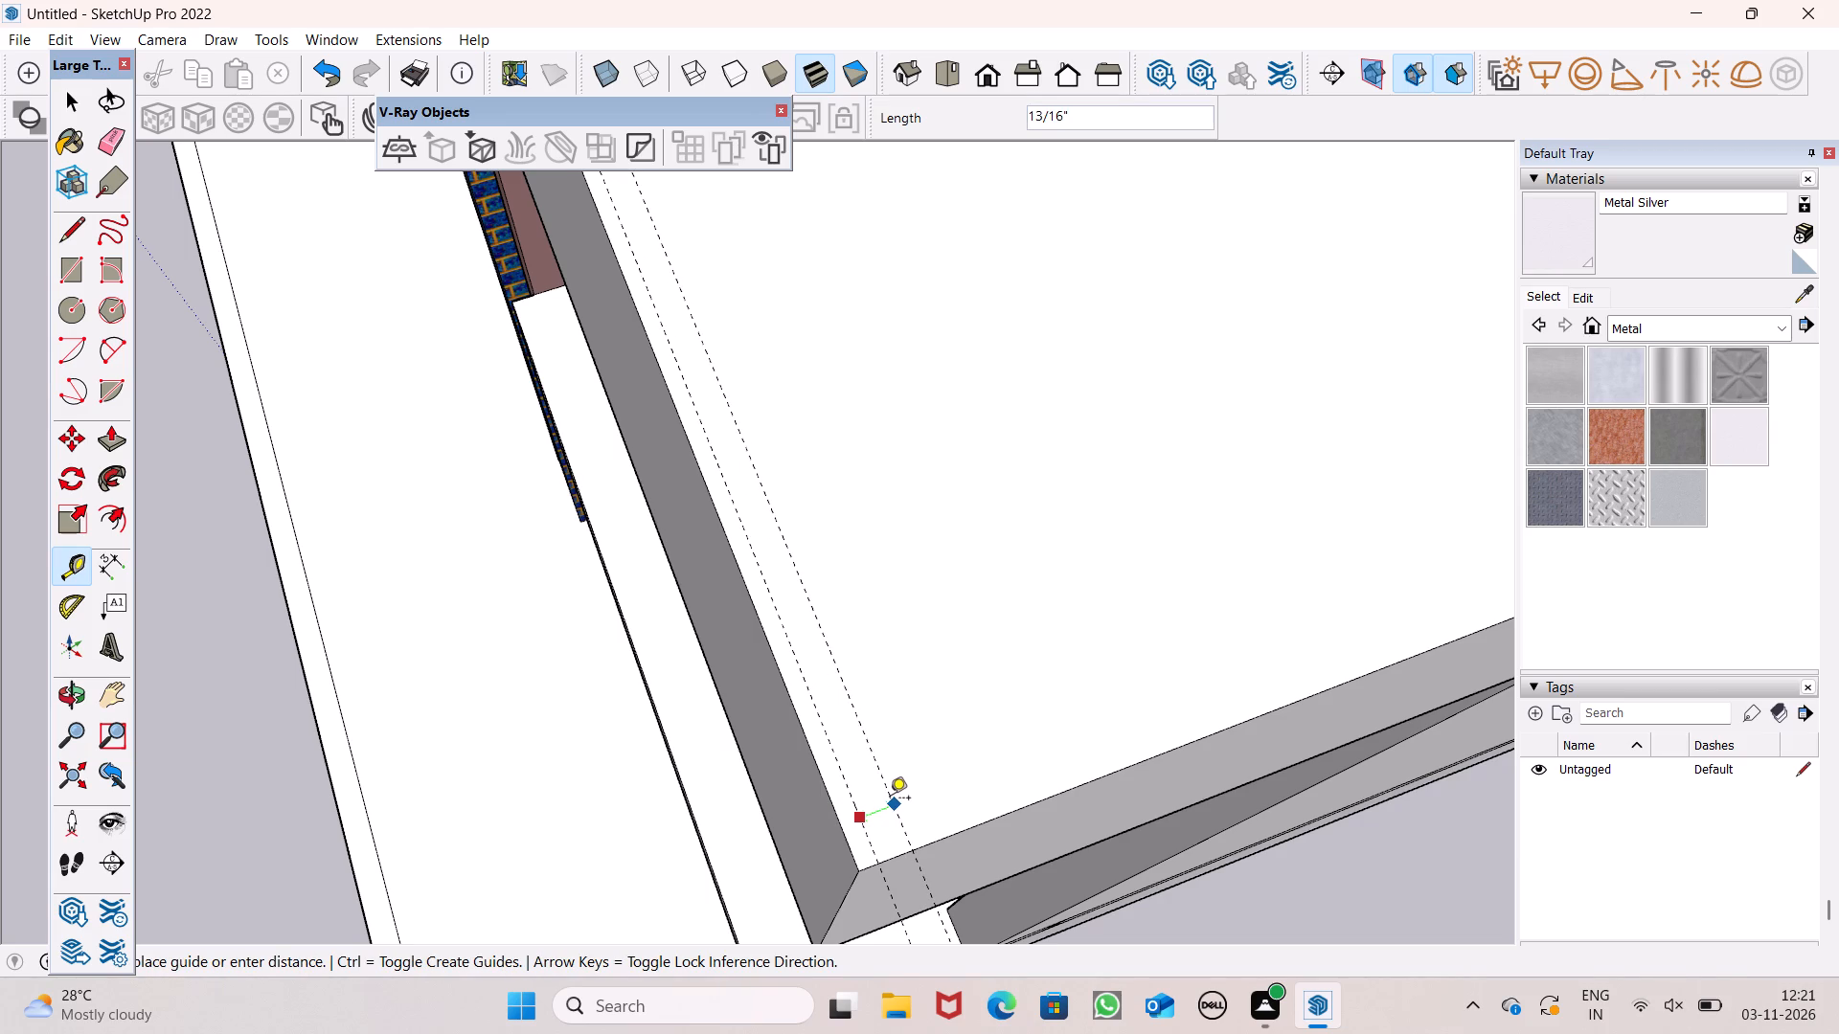
pyautogui.click(887, 803)
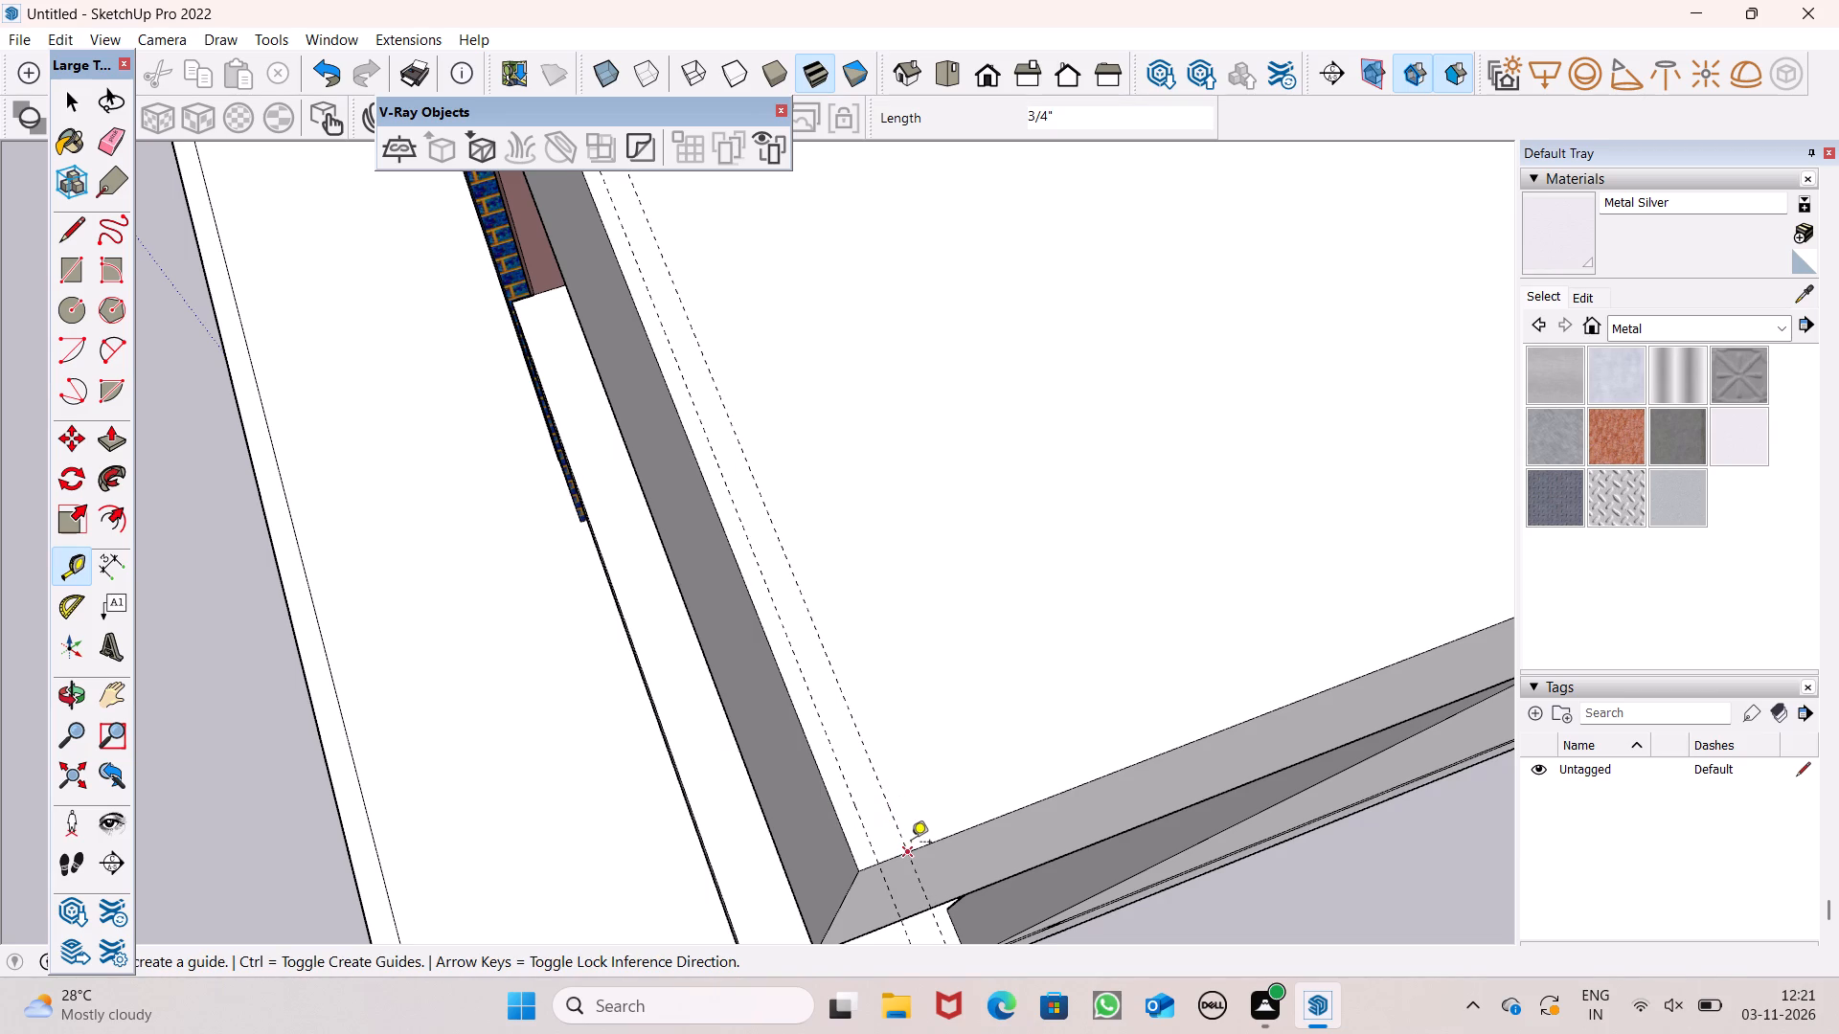
# Place two guides parallel to the third-highest slab's outer side edge, about 5/16" in and another 3/4" further.
pyautogui.click(930, 842)
pyautogui.scroll(3, 918, 833)
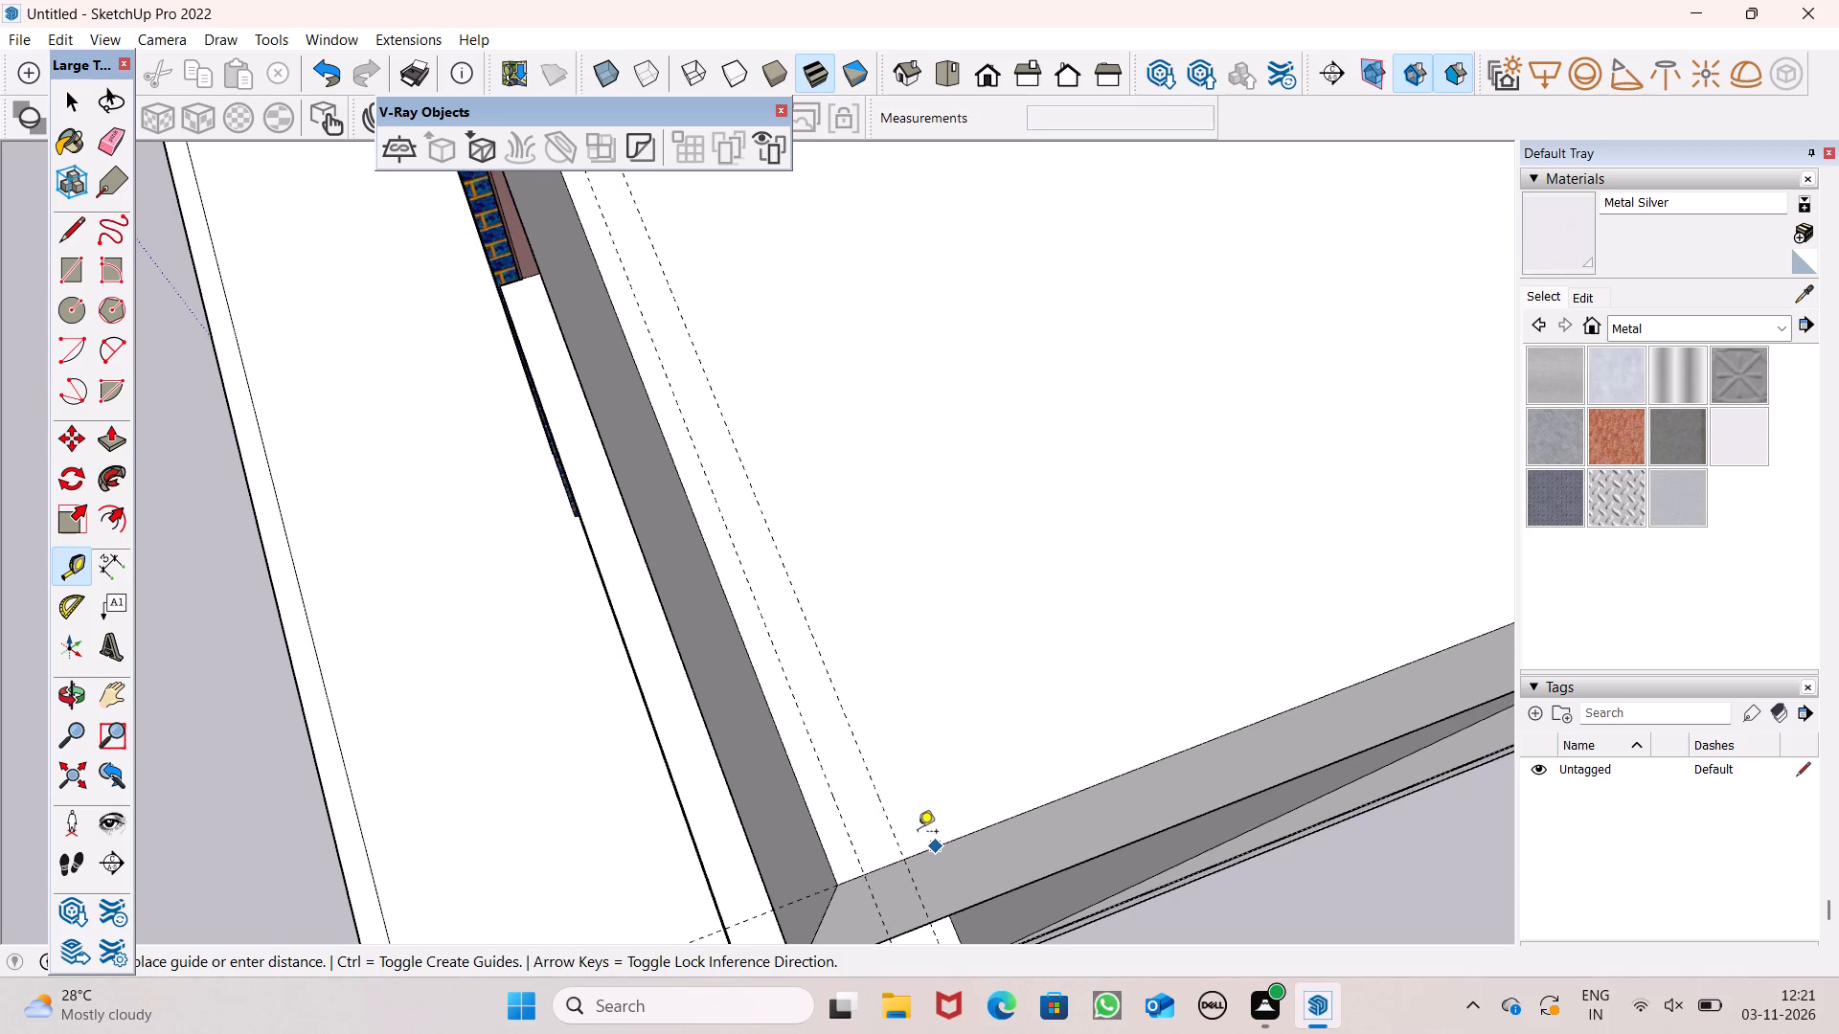
pyautogui.scroll(2, 918, 833)
pyautogui.click(916, 834)
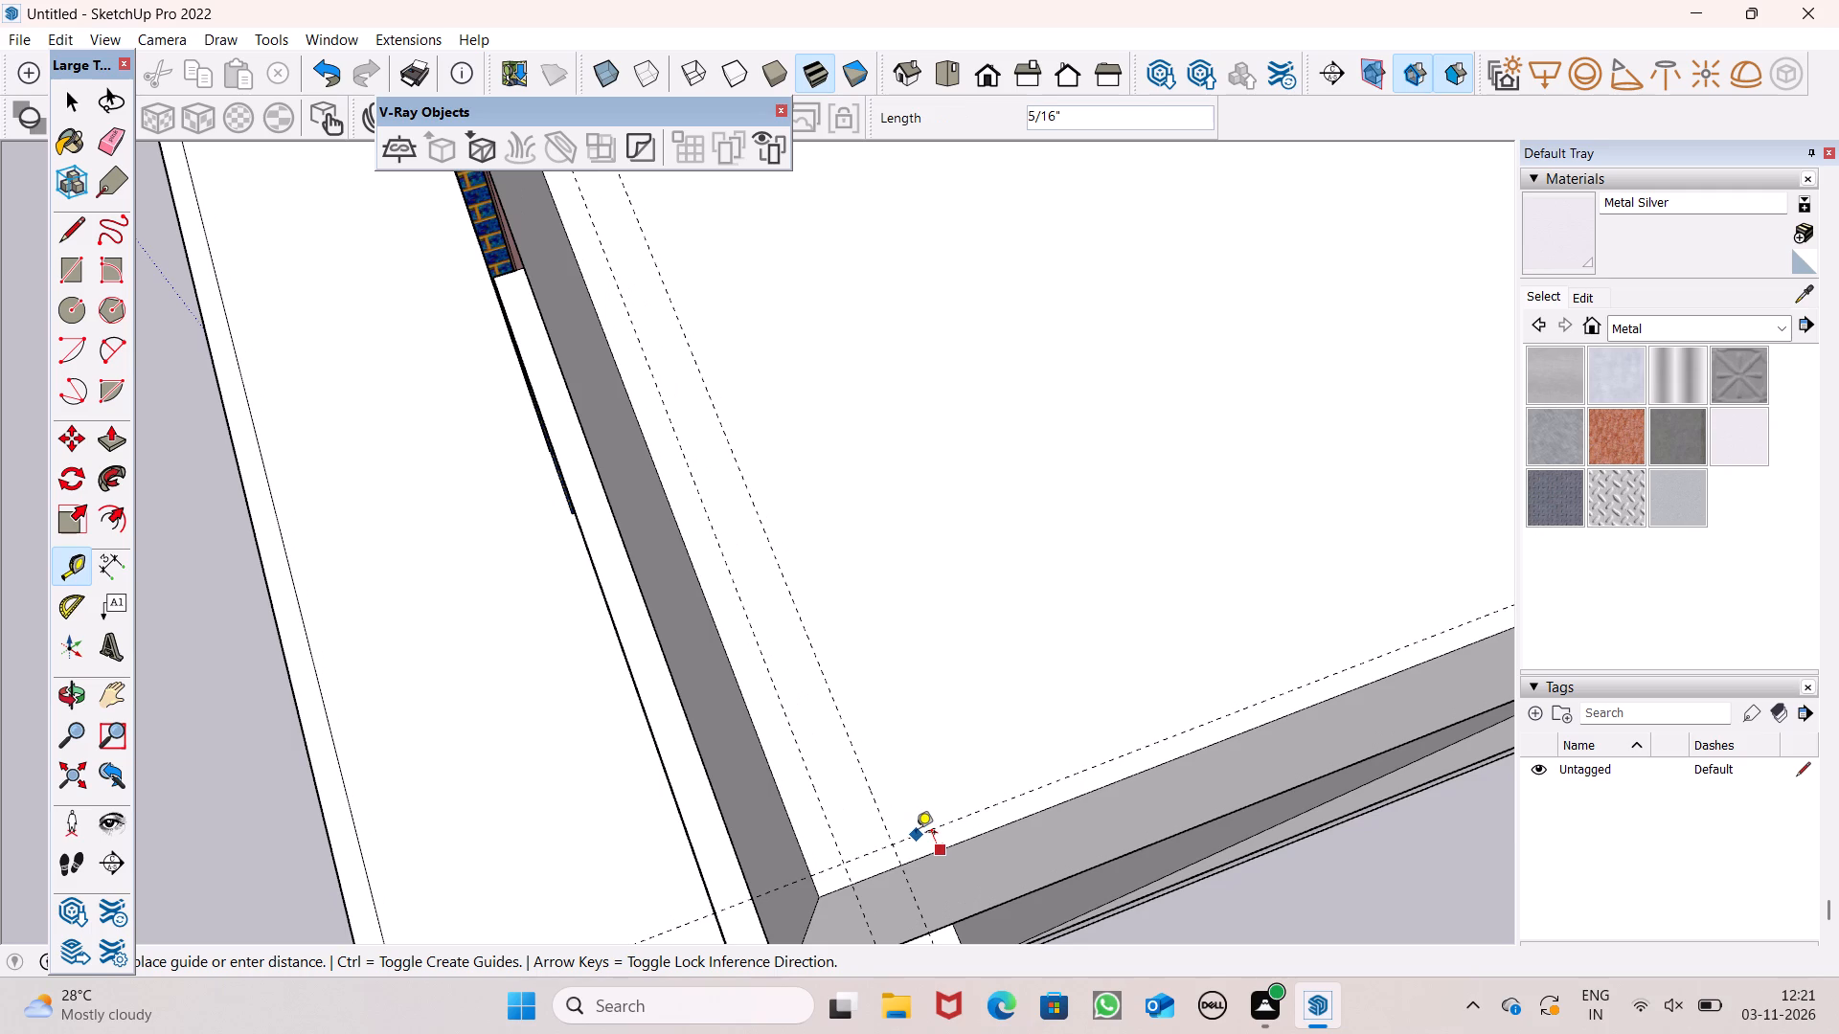
pyautogui.click(924, 834)
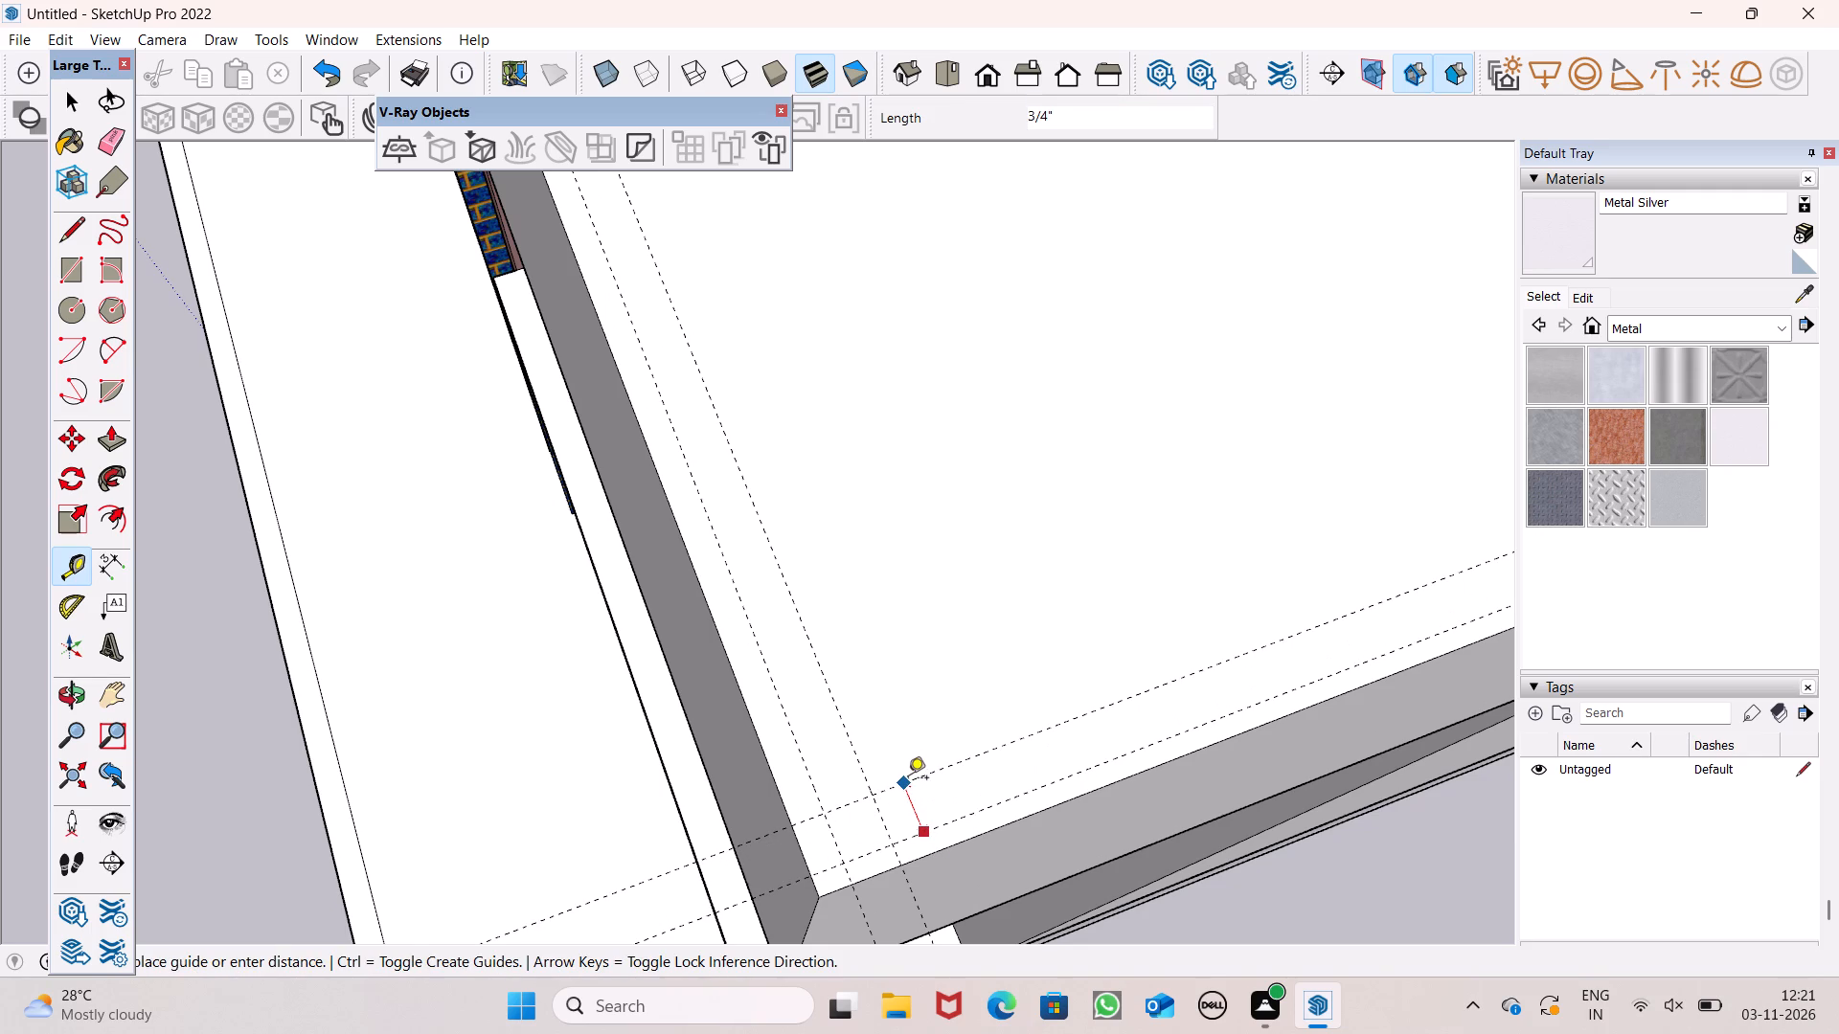
pyautogui.click(908, 779)
# Place two guides parallel to the lowest balcony slab's front edge, about 1/2" in and another 2 3/16" further.
pyautogui.scroll(-12, 908, 671)
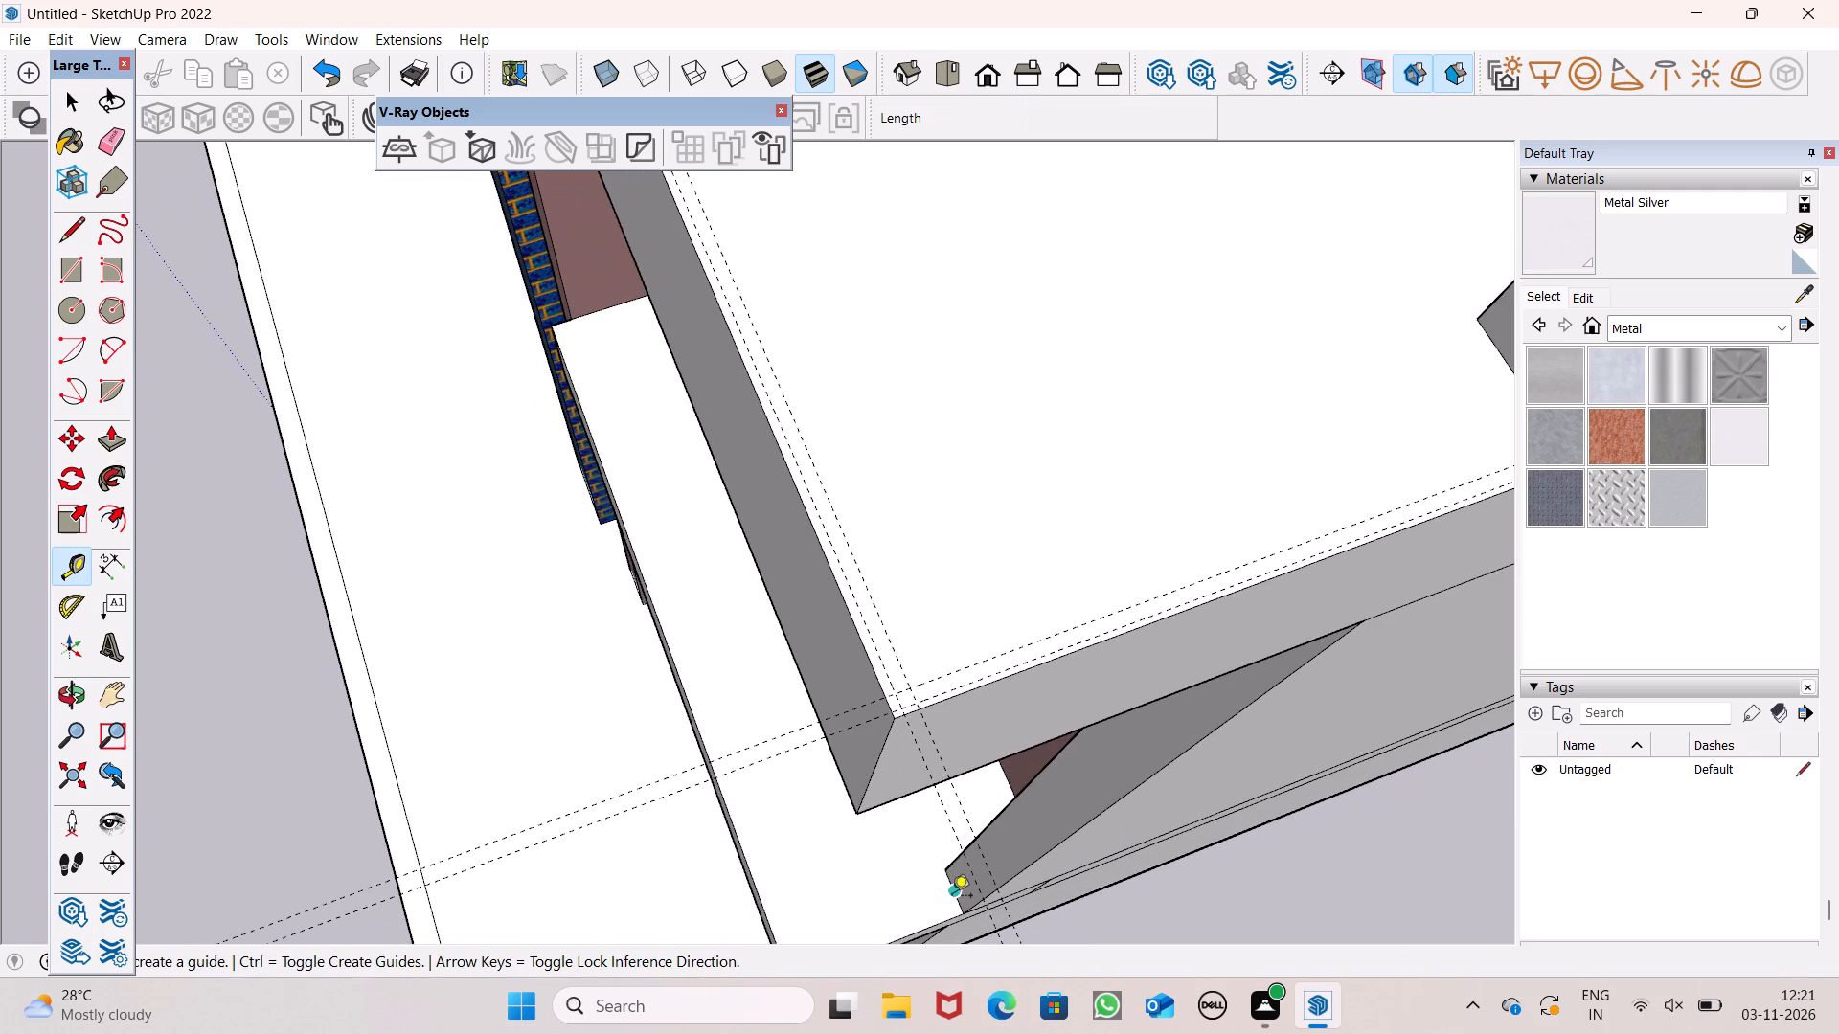
pyautogui.scroll(-4, 952, 897)
pyautogui.scroll(-6, 978, 641)
pyautogui.scroll(5, 937, 907)
pyautogui.scroll(5, 846, 863)
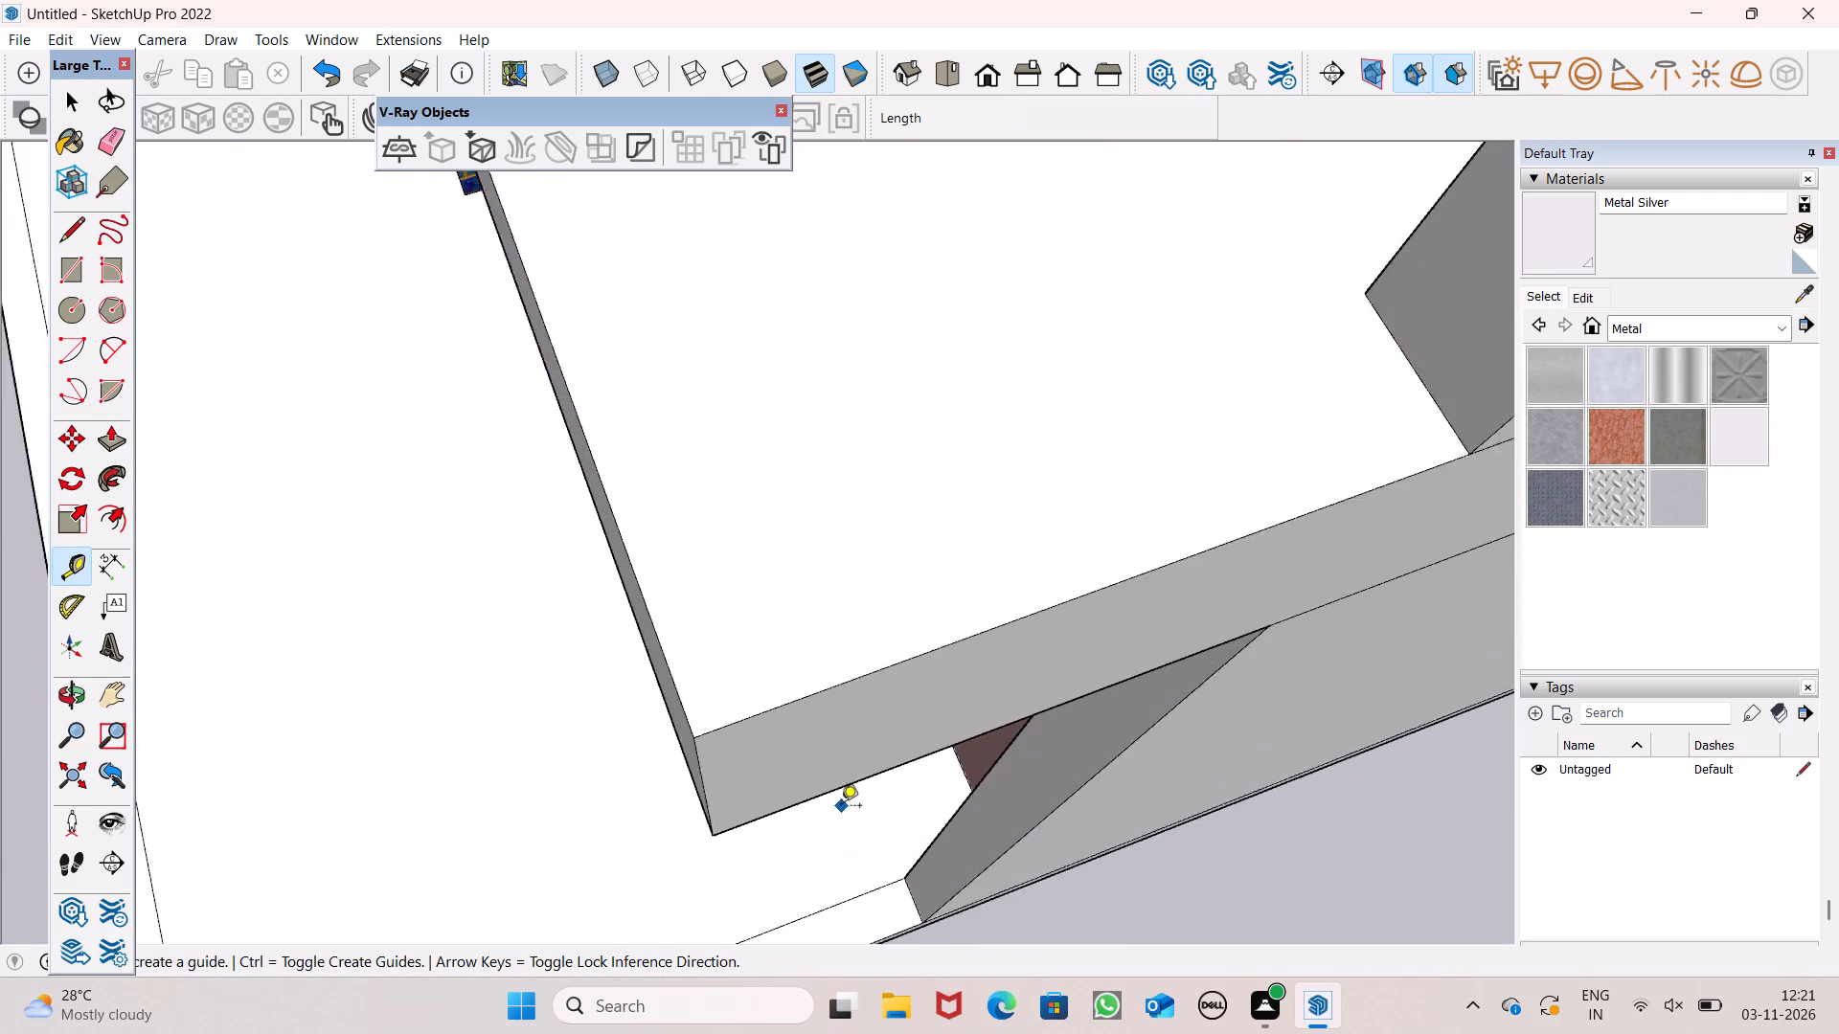
pyautogui.scroll(1, 841, 807)
pyautogui.scroll(-6, 763, 774)
pyautogui.scroll(-5, 628, 724)
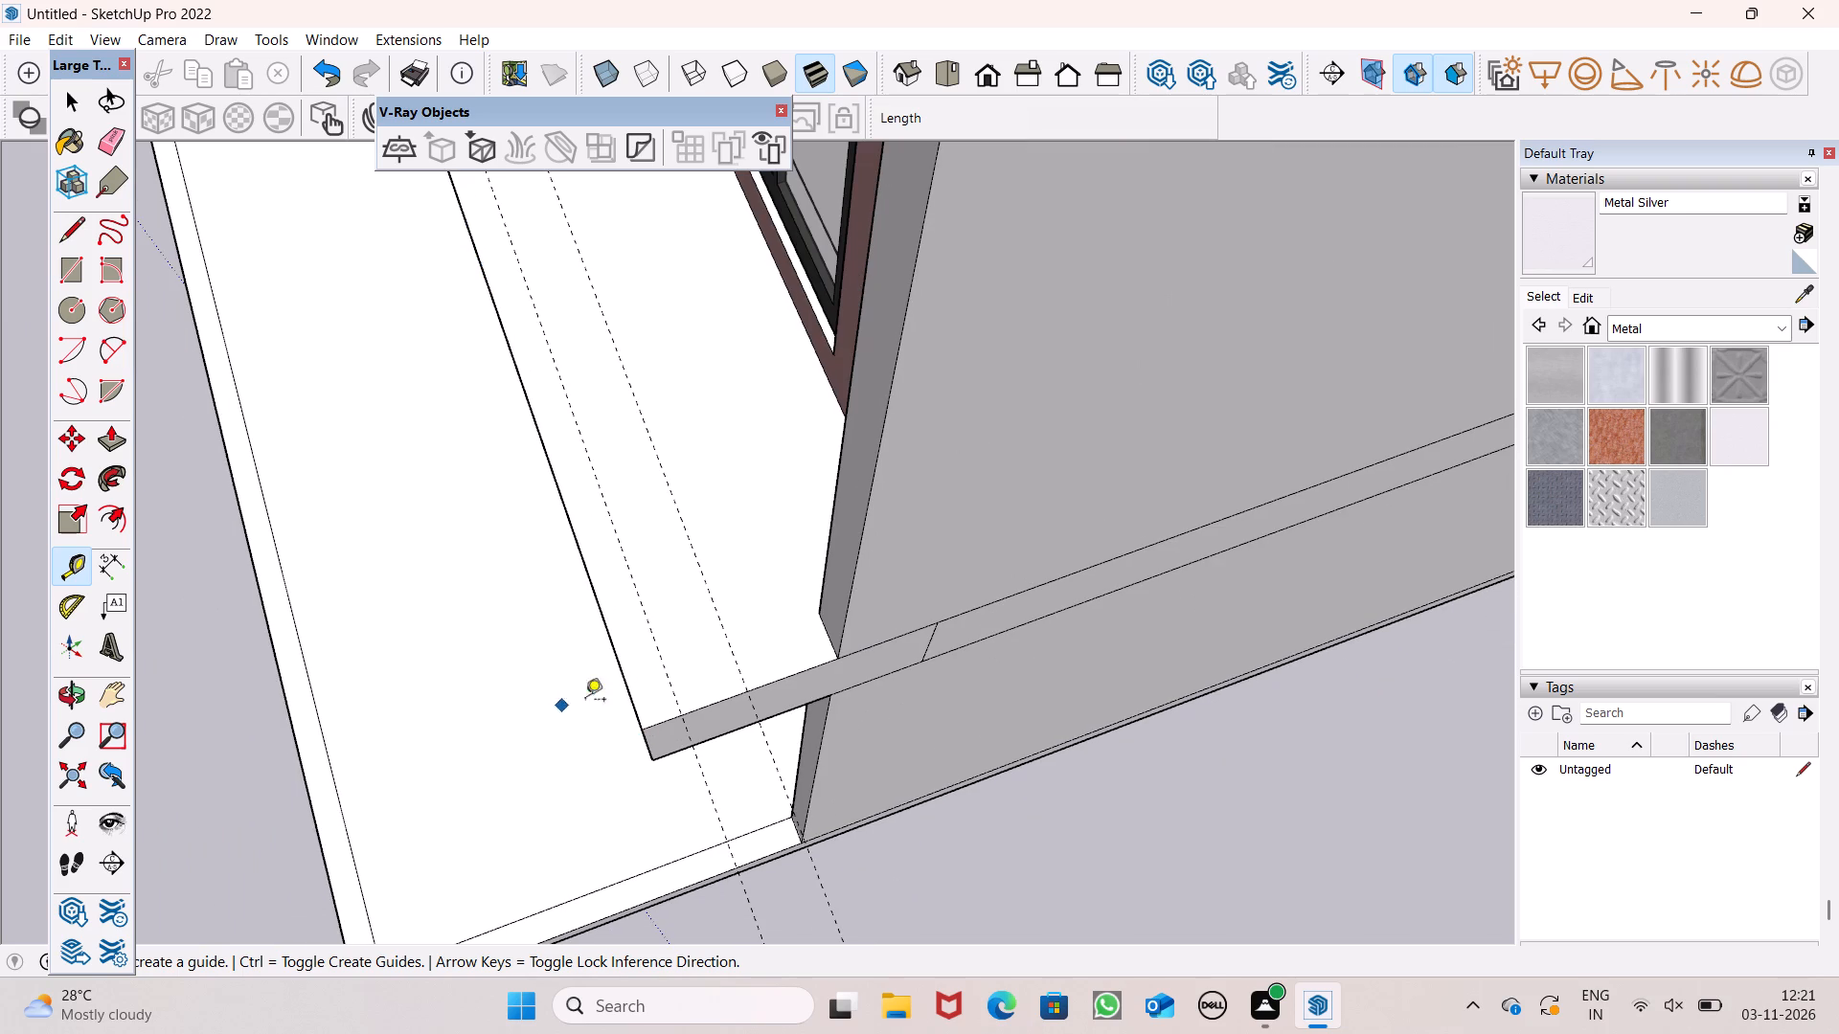
pyautogui.scroll(-6, 821, 658)
pyautogui.scroll(2, 692, 717)
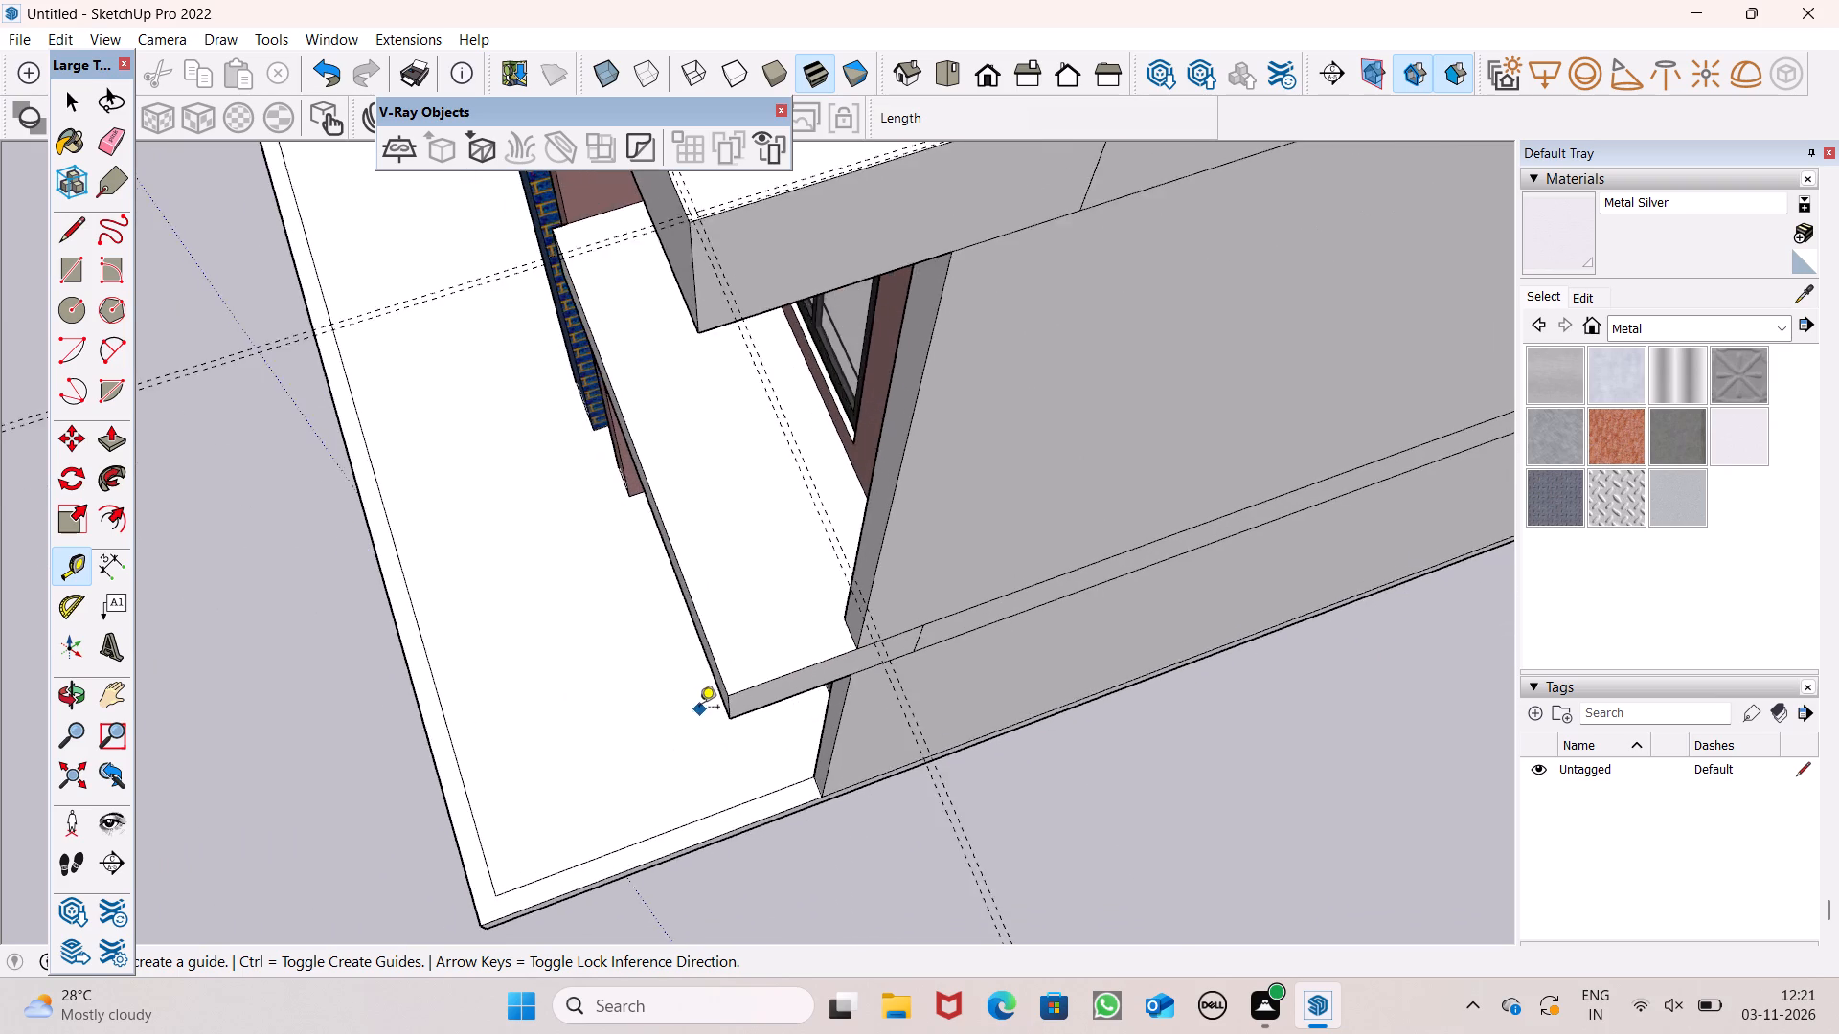
pyautogui.scroll(4, 699, 708)
pyautogui.scroll(11, 768, 623)
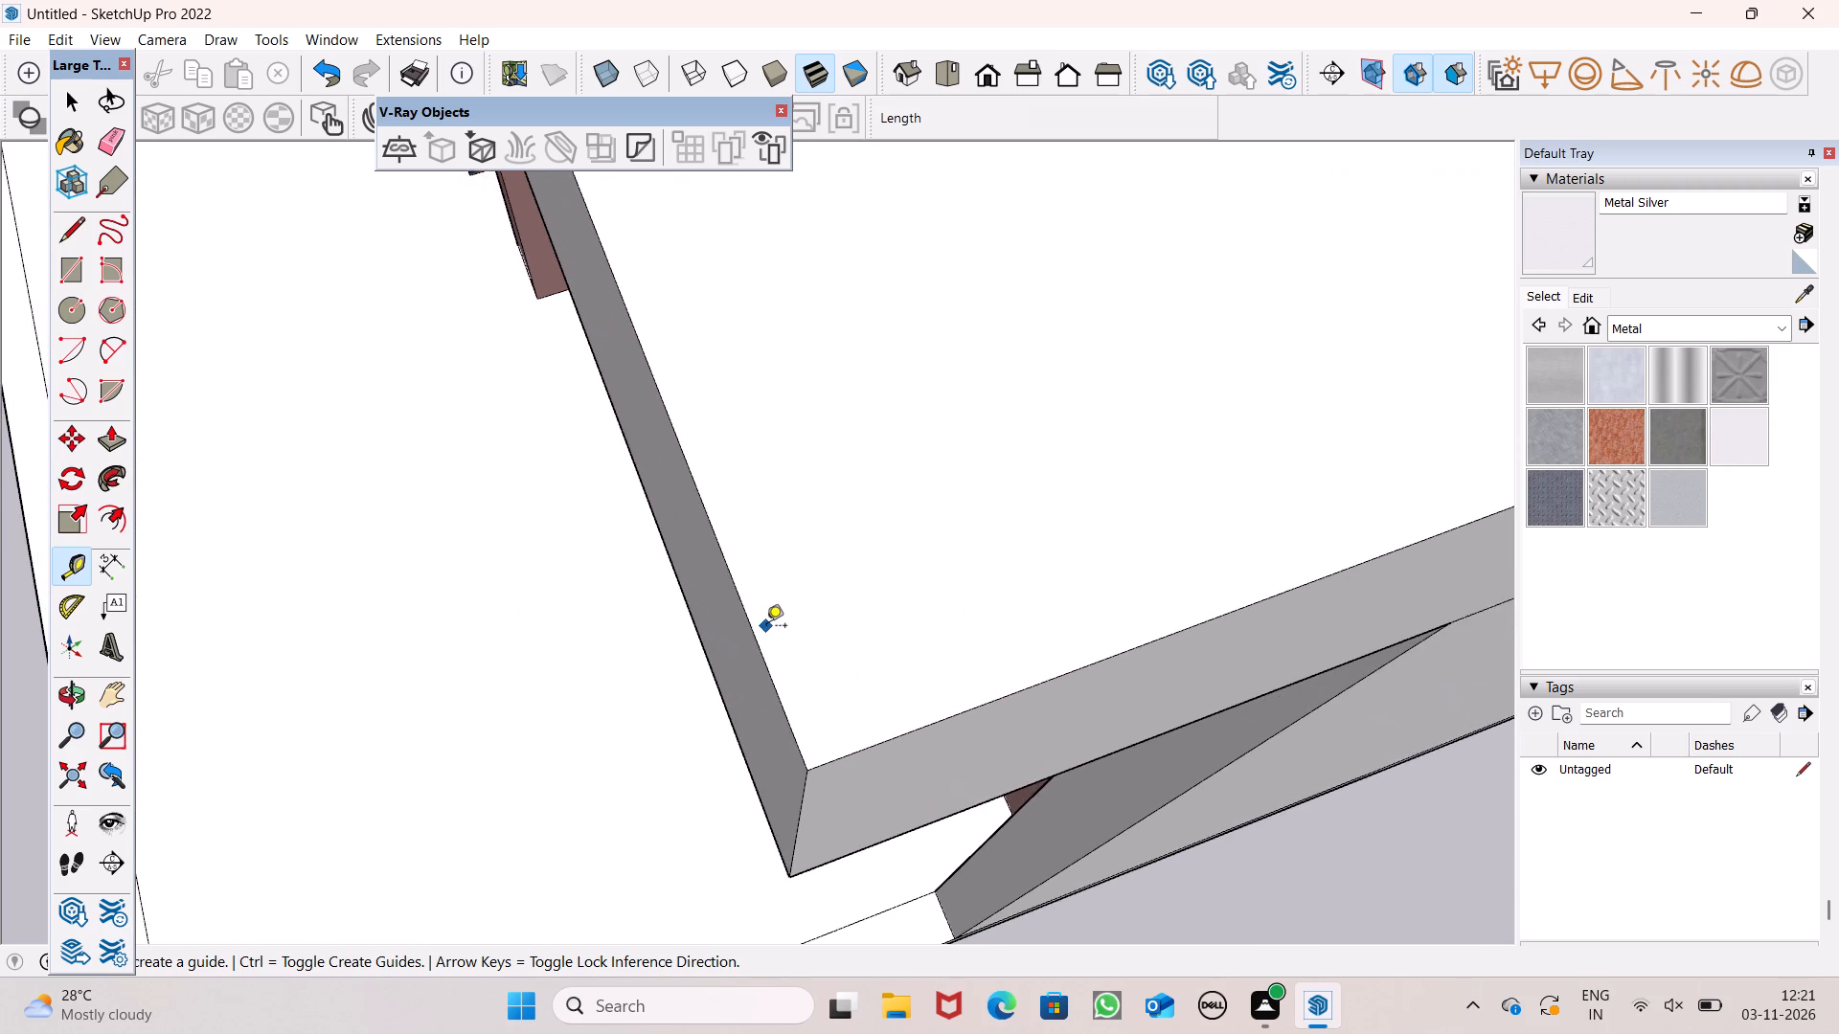
pyautogui.click(766, 647)
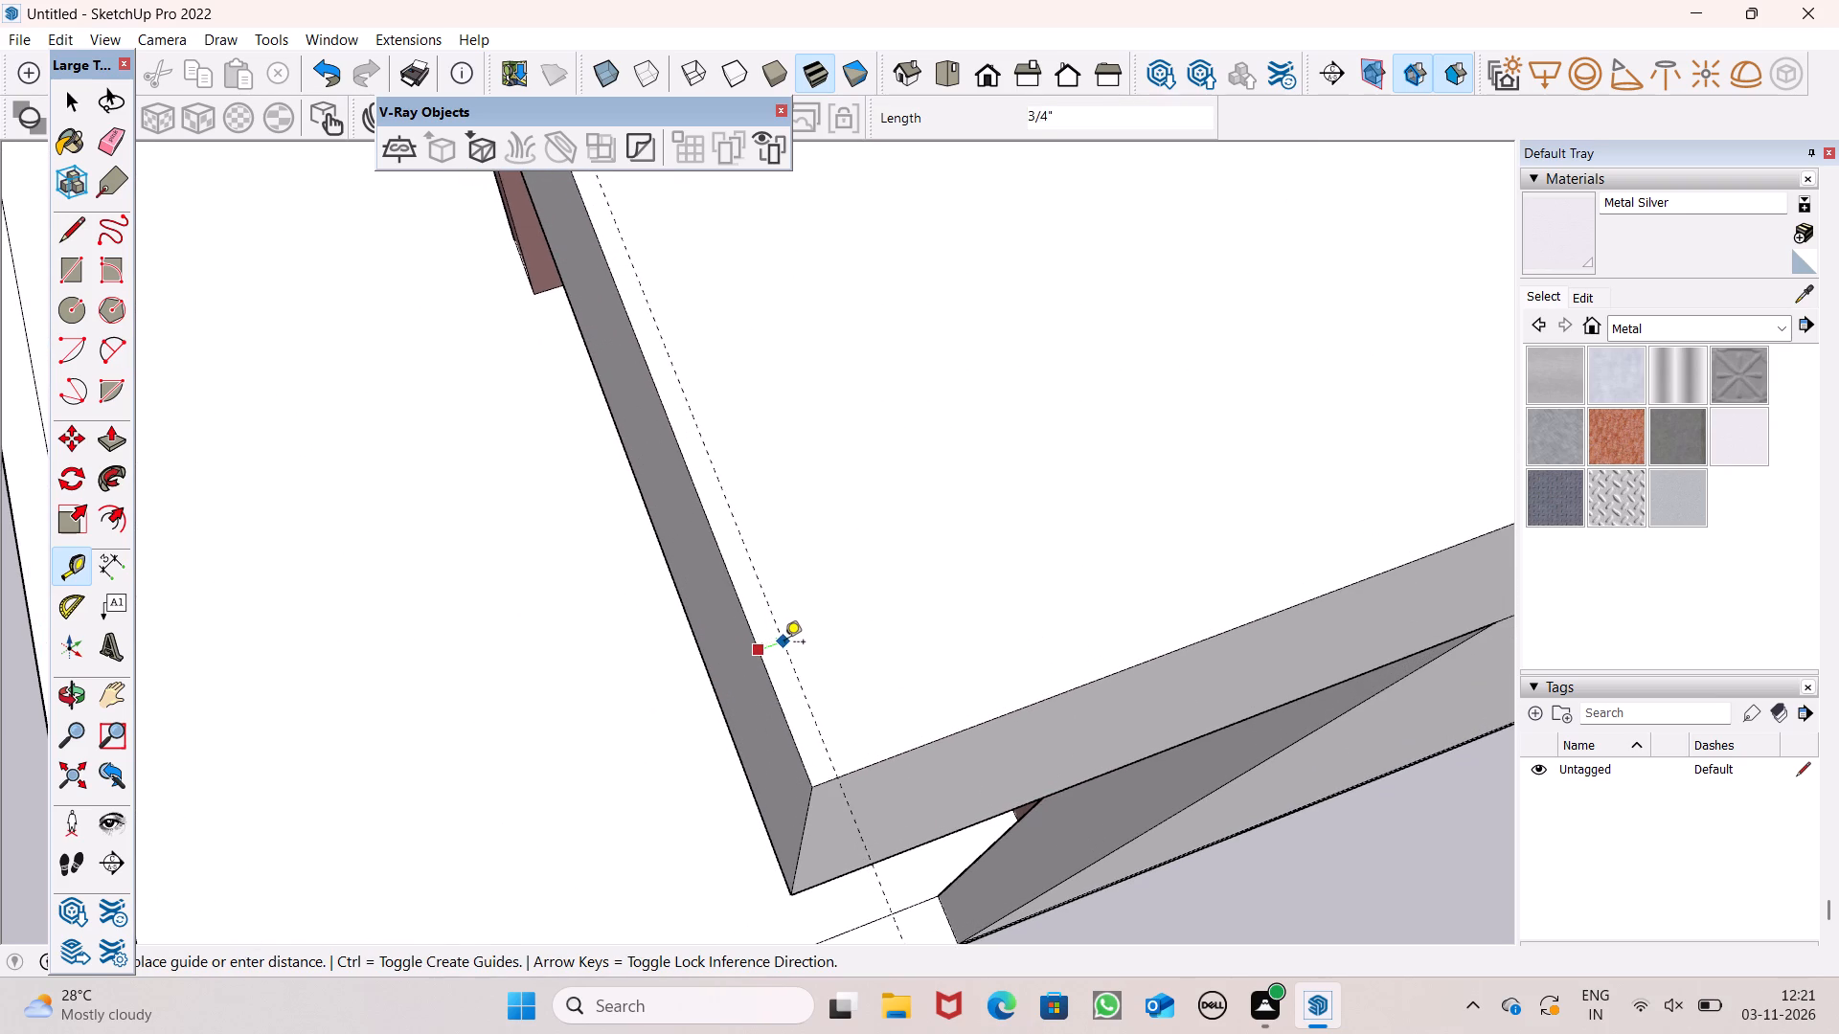
pyautogui.click(777, 649)
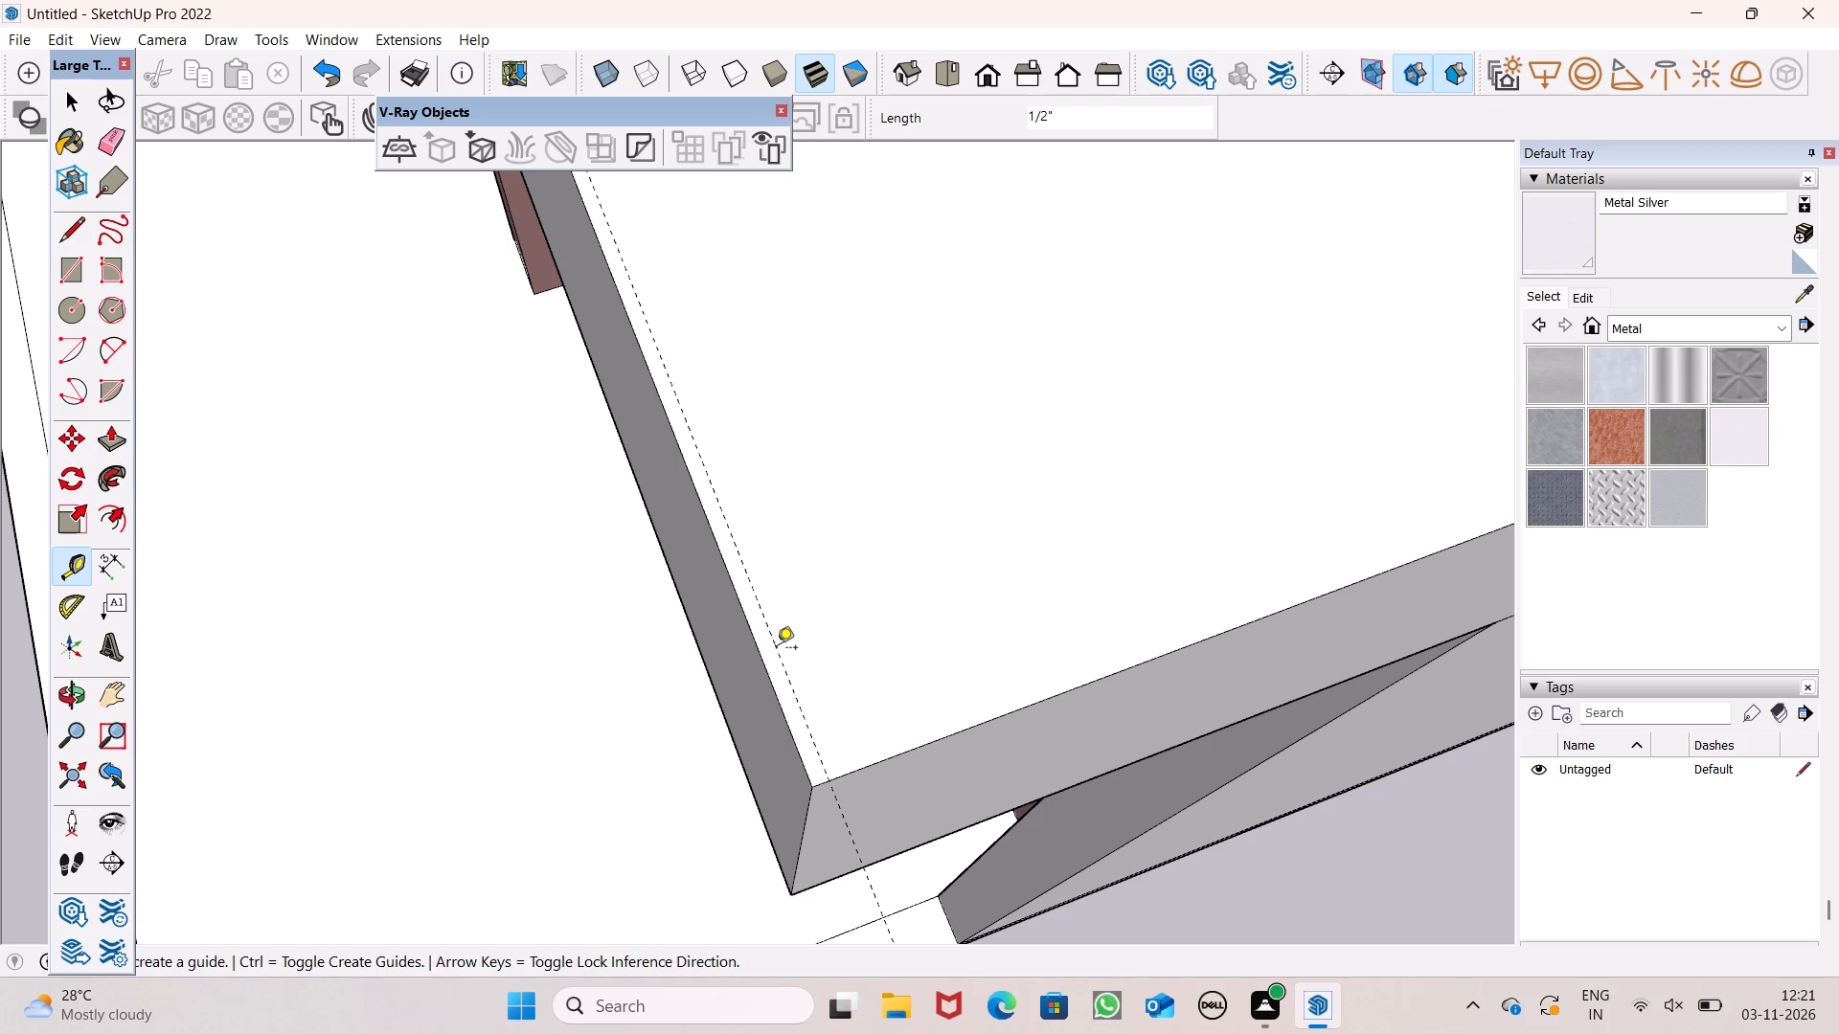
pyautogui.click(777, 653)
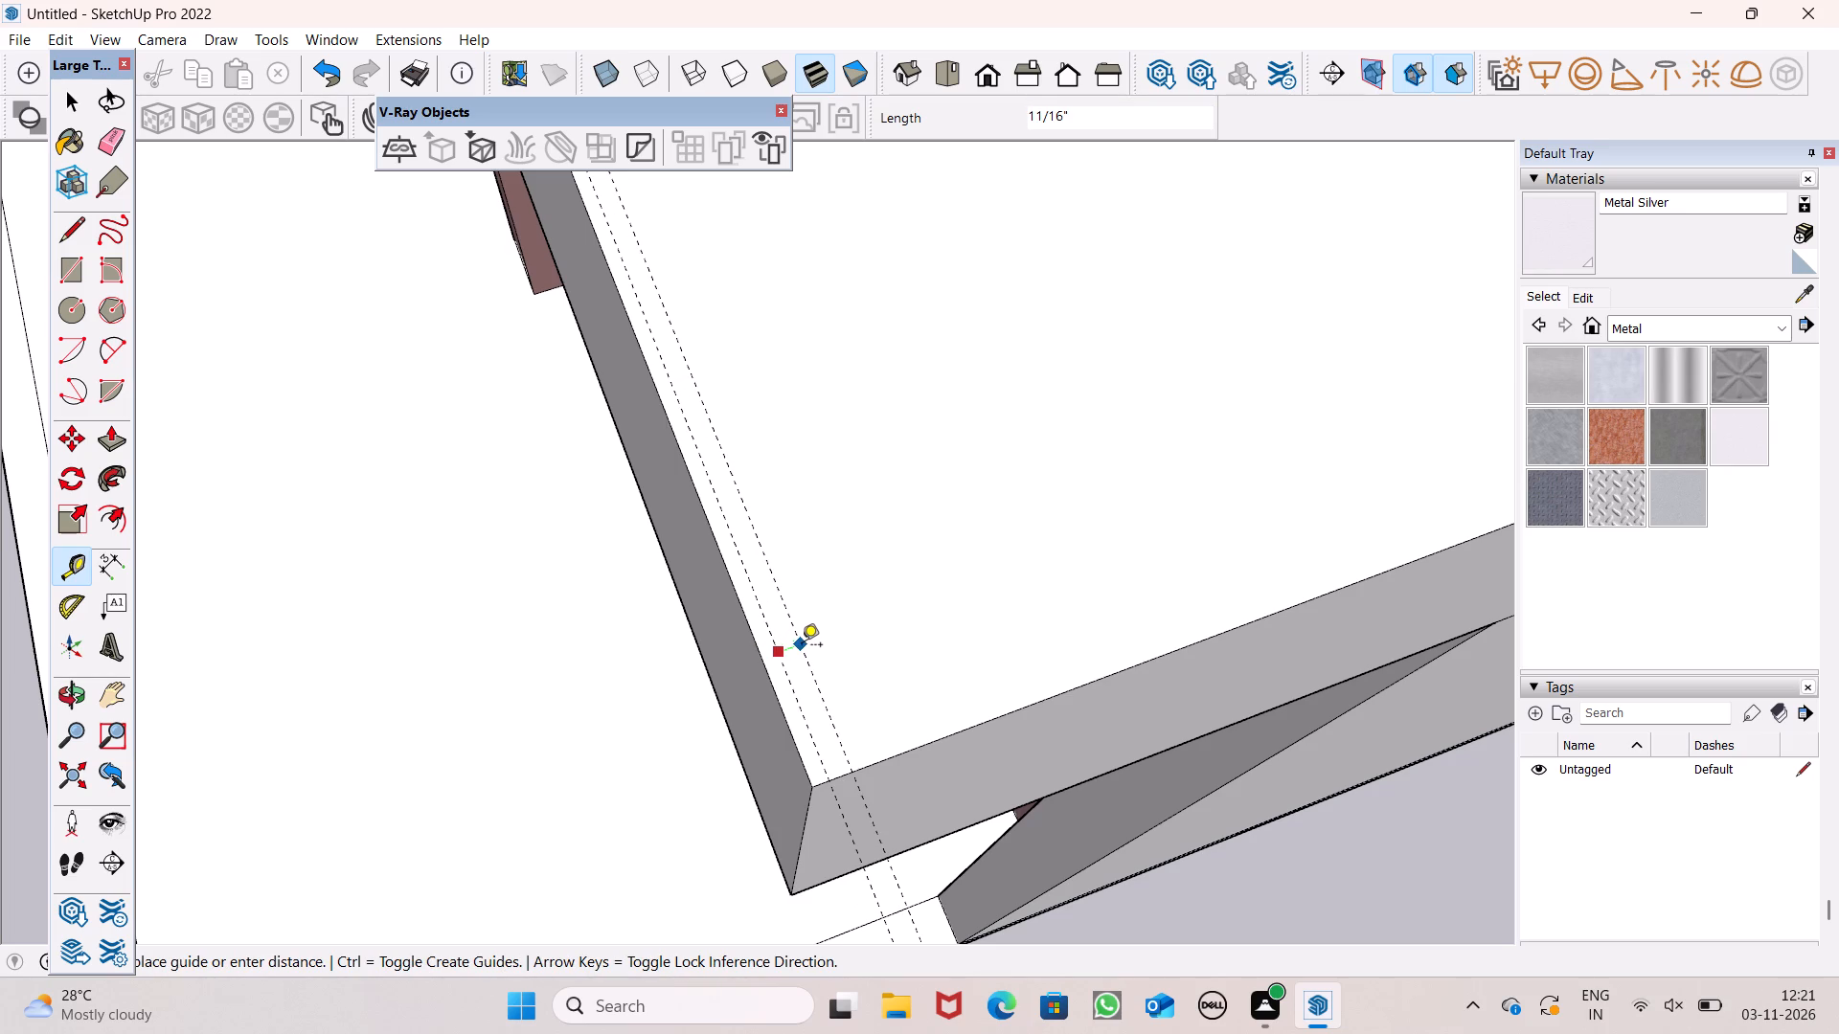
pyautogui.click(851, 635)
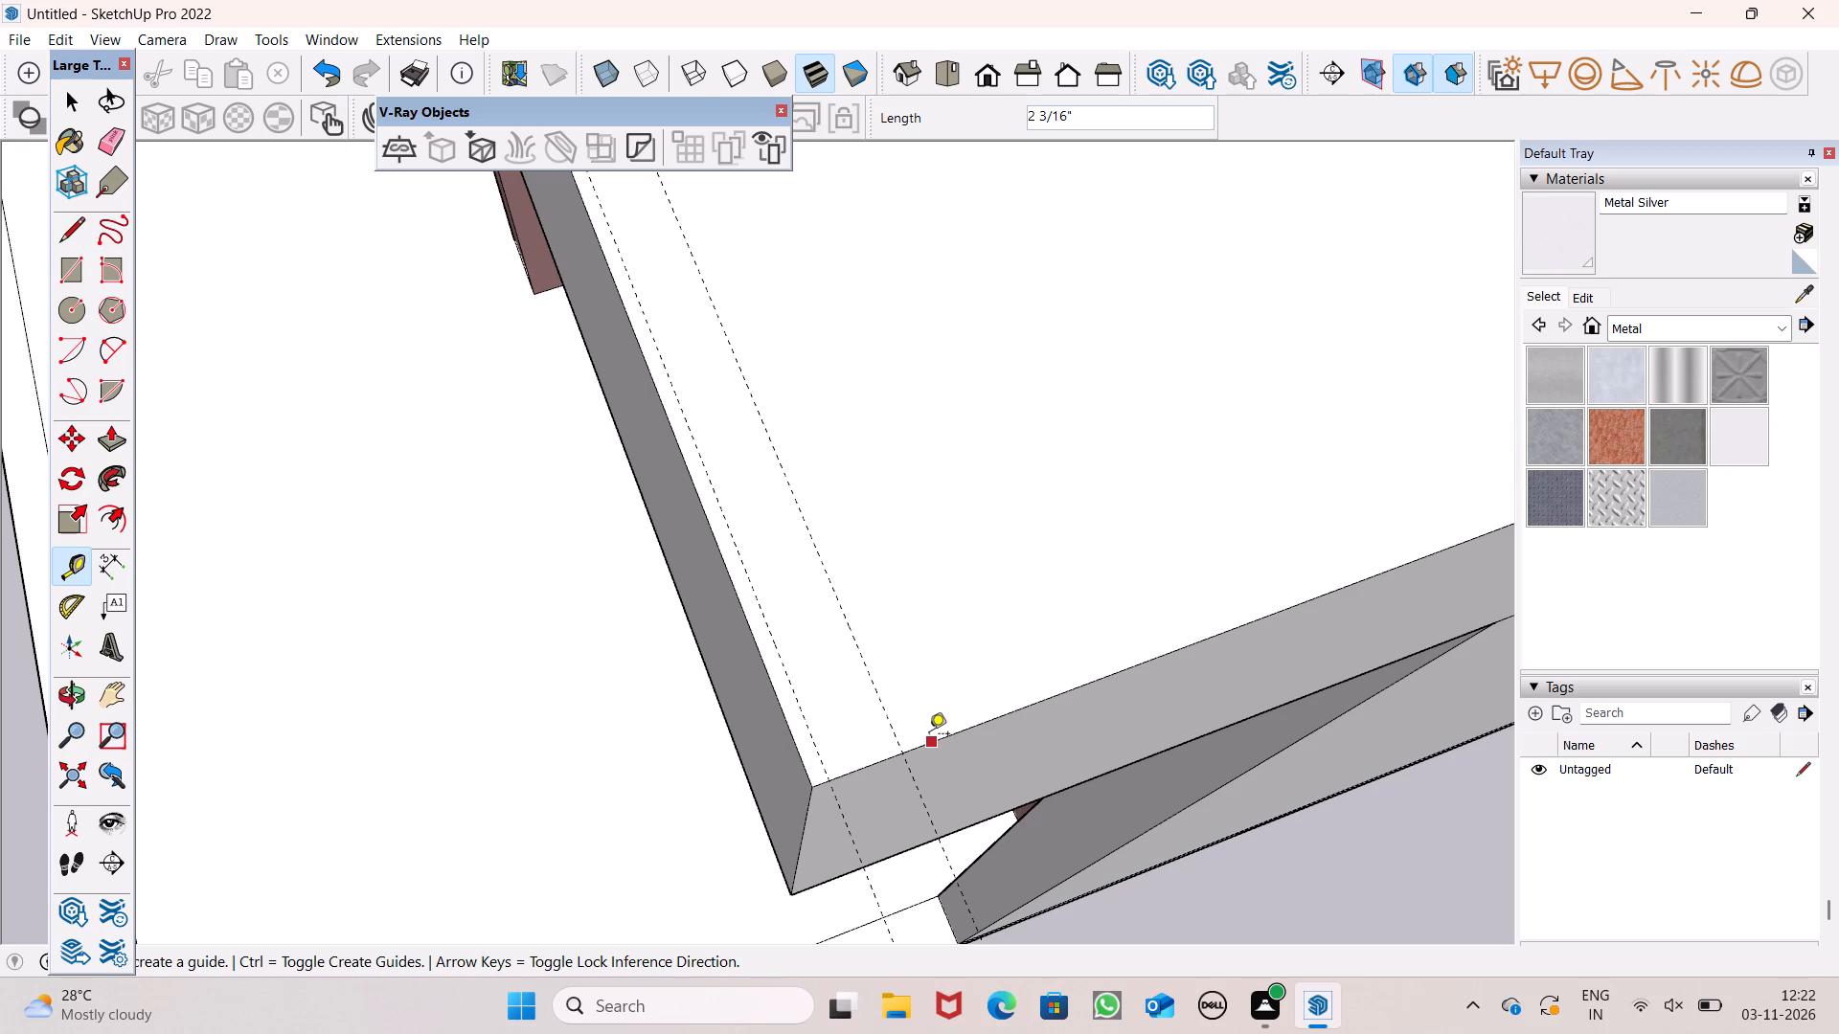
# Place two guides parallel to the lowest slab's outer side edge, the first about 7/8" in and the second further inward.
pyautogui.click(929, 735)
pyautogui.click(925, 711)
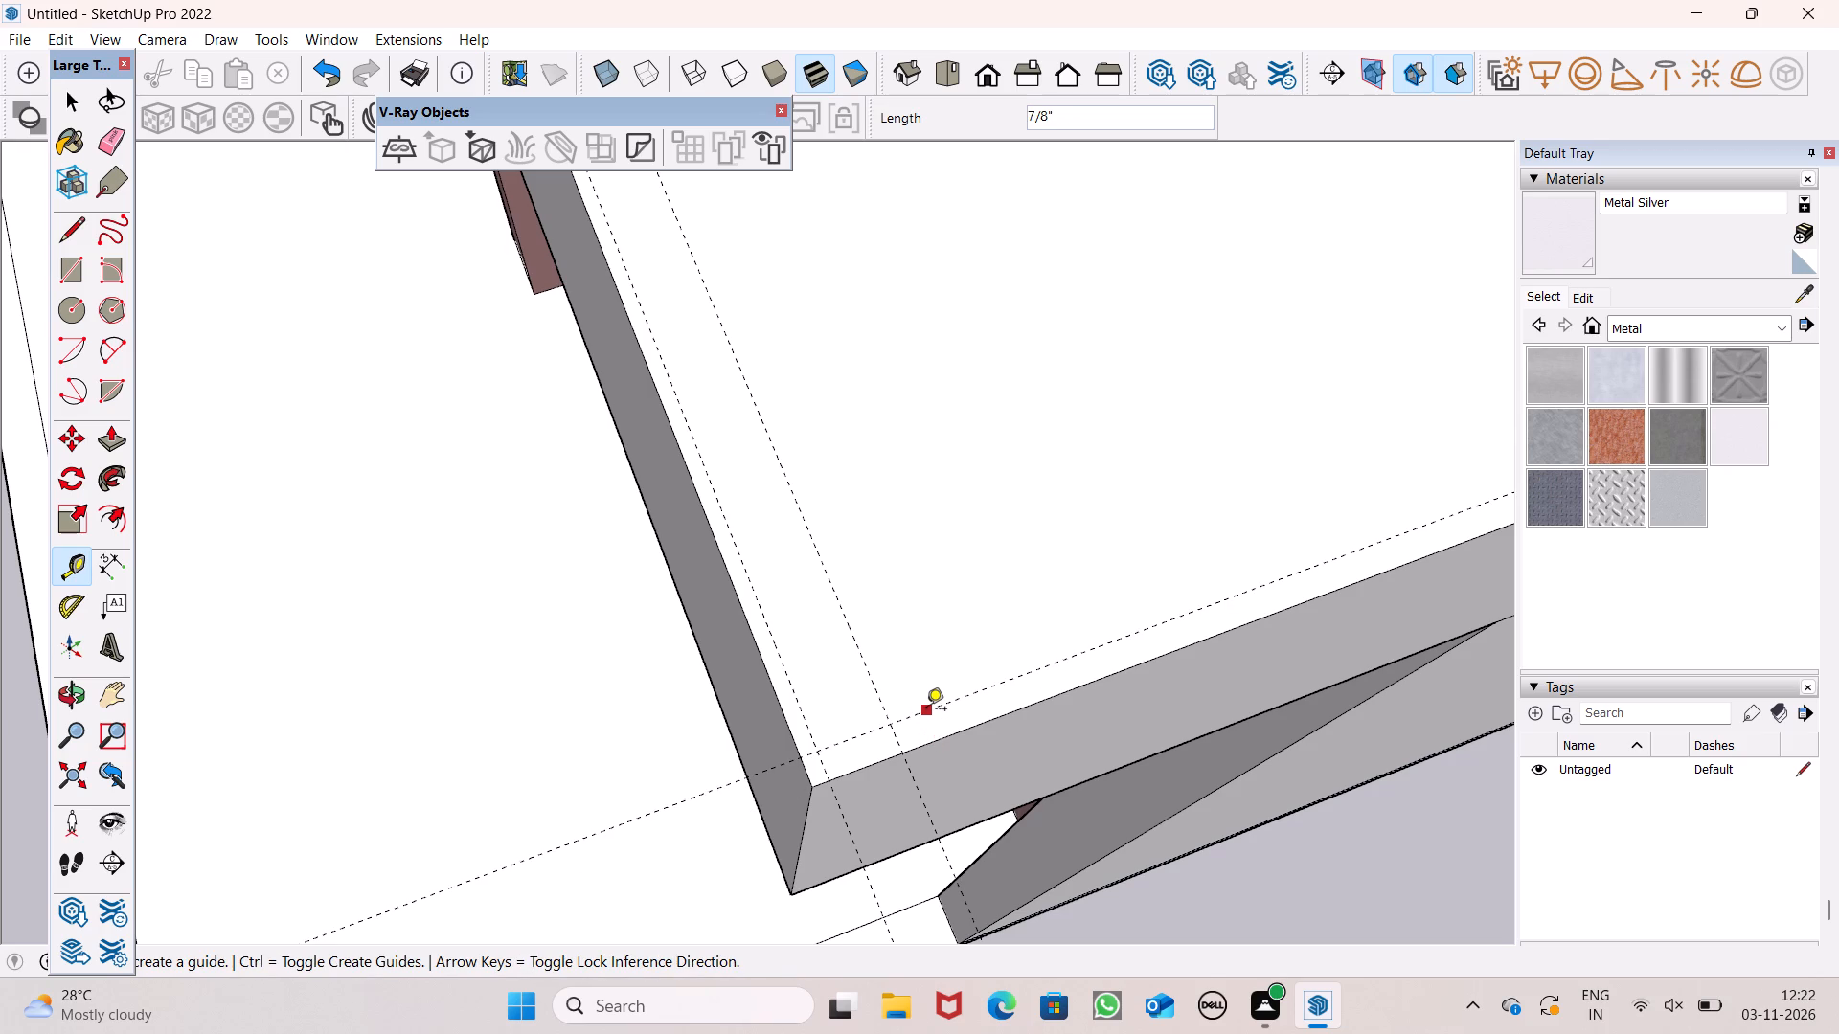
pyautogui.click(926, 710)
pyautogui.click(888, 633)
pyautogui.scroll(-7, 967, 701)
pyautogui.scroll(-15, 896, 544)
pyautogui.press('space')
pyautogui.scroll(-6, 1087, 726)
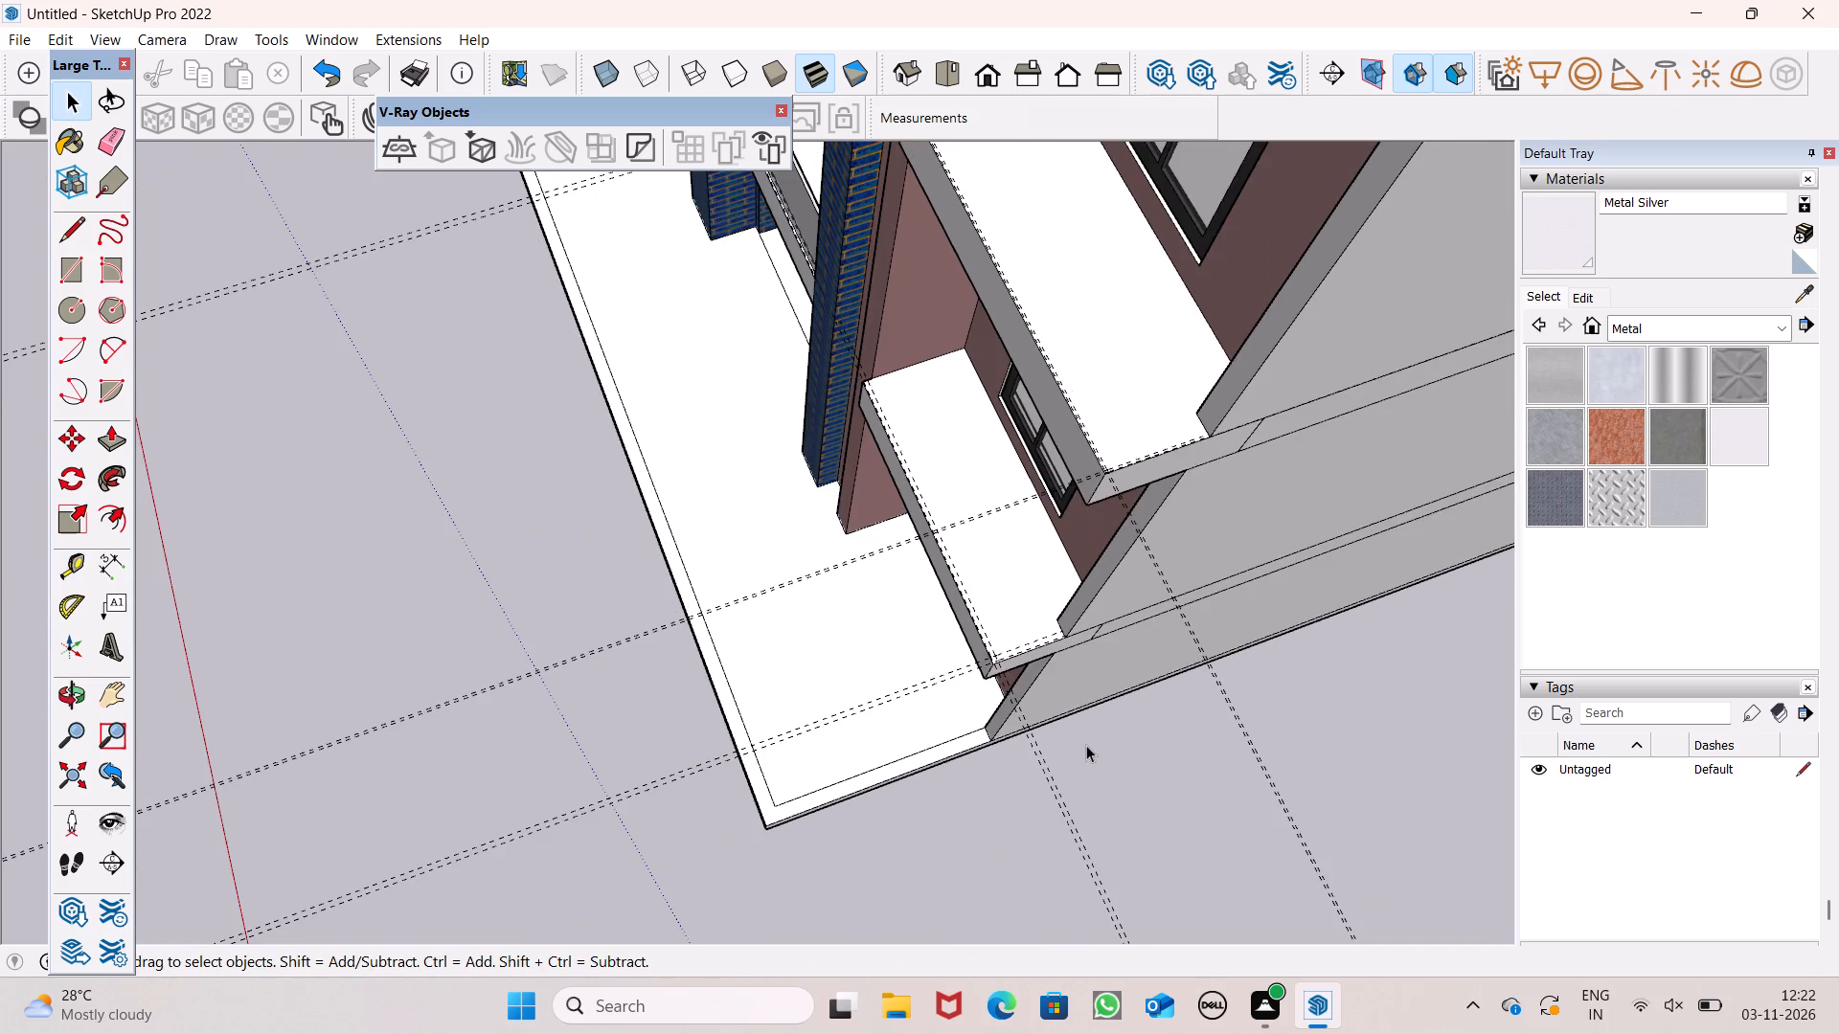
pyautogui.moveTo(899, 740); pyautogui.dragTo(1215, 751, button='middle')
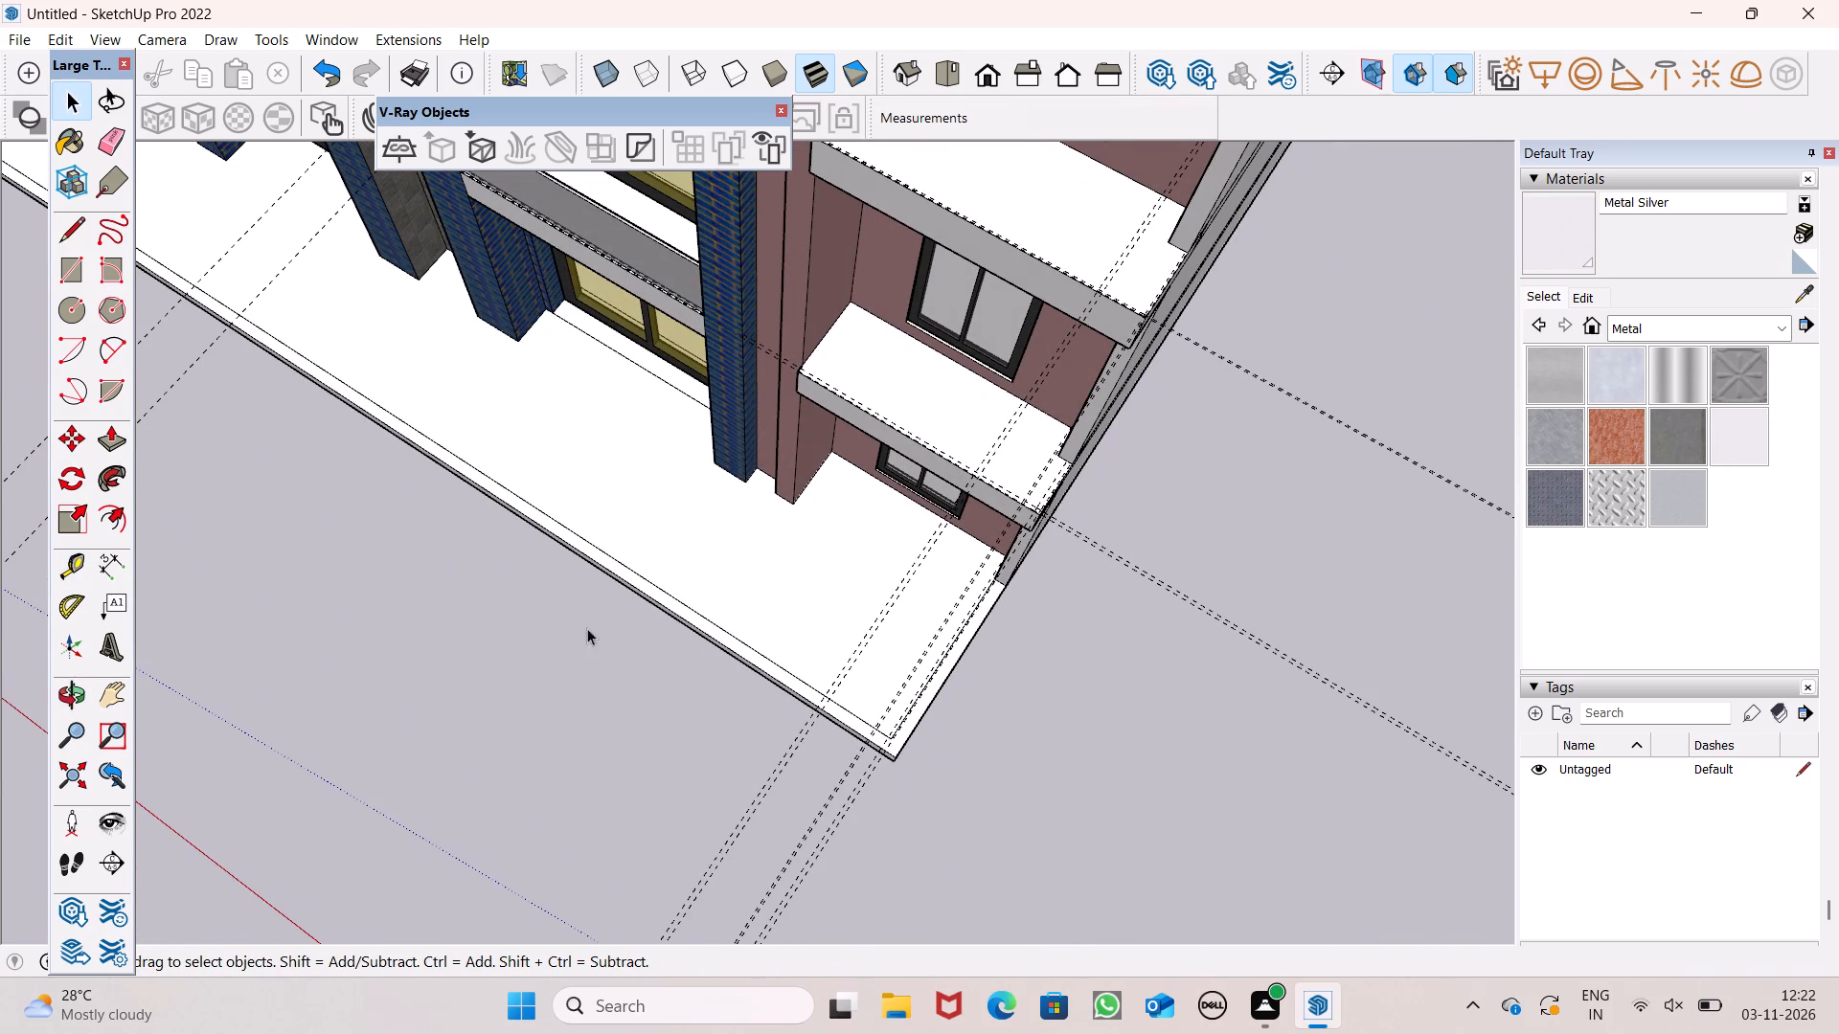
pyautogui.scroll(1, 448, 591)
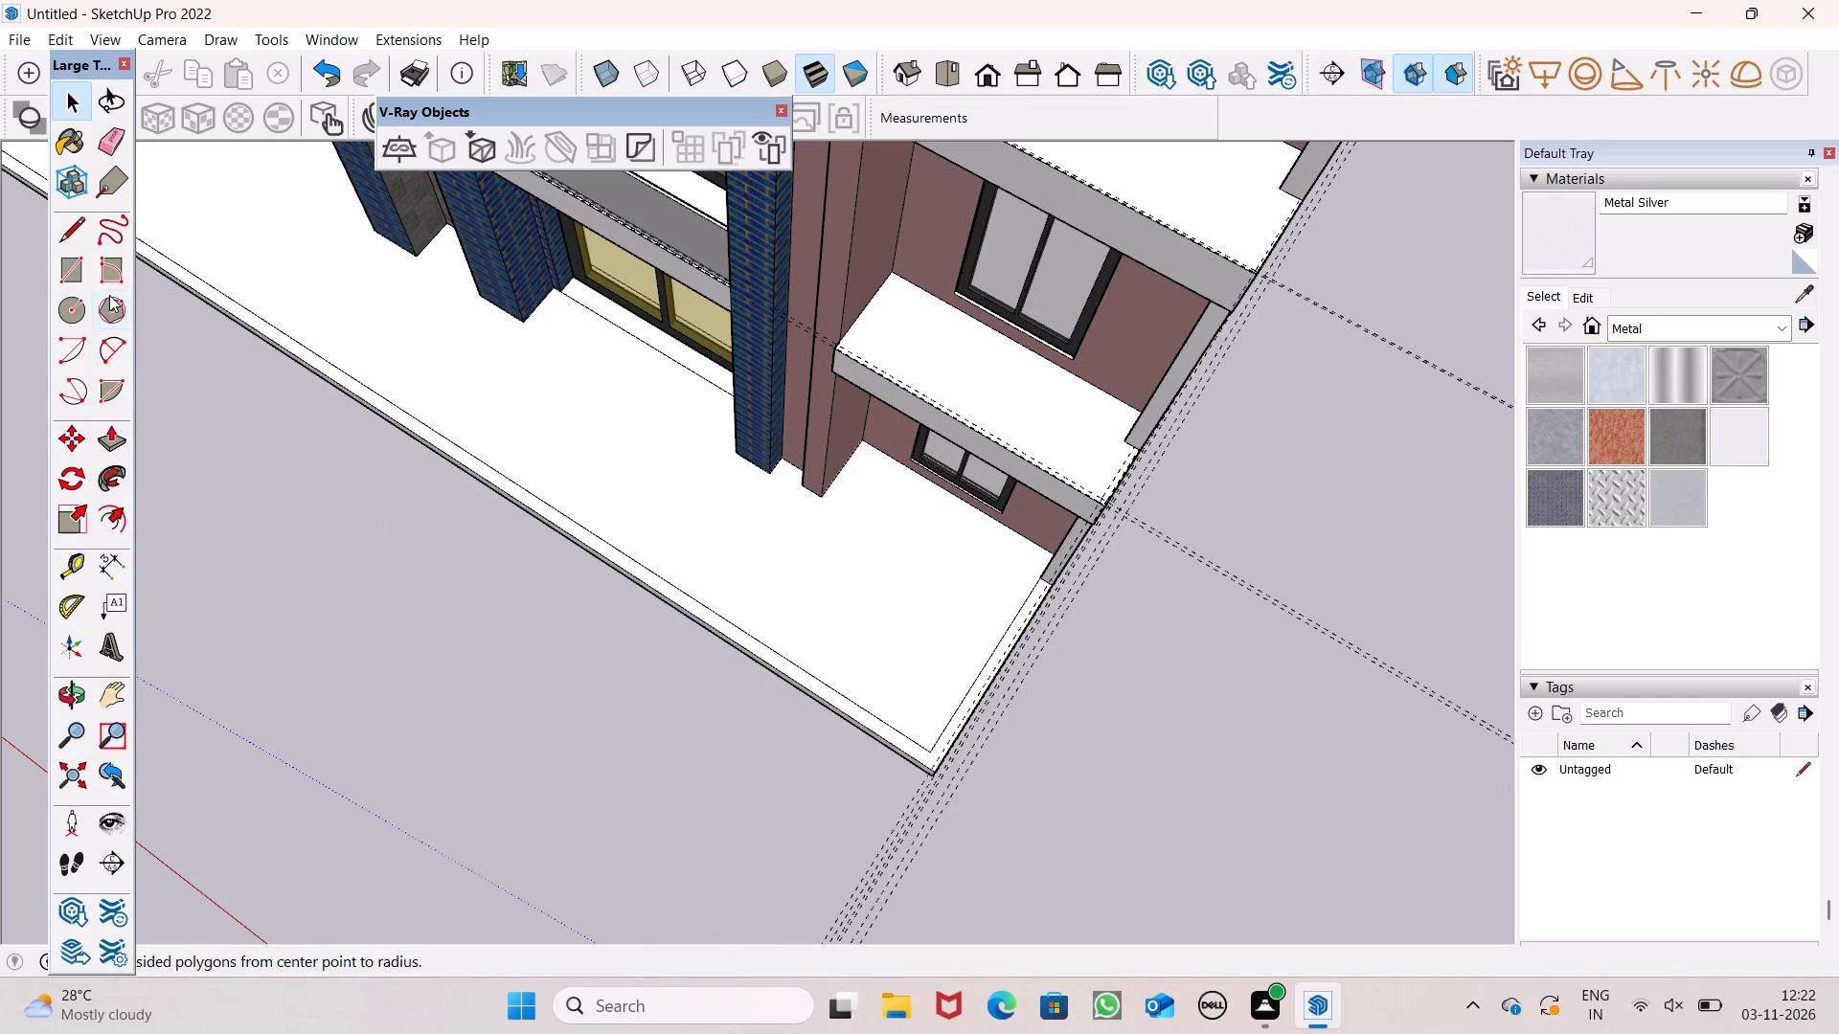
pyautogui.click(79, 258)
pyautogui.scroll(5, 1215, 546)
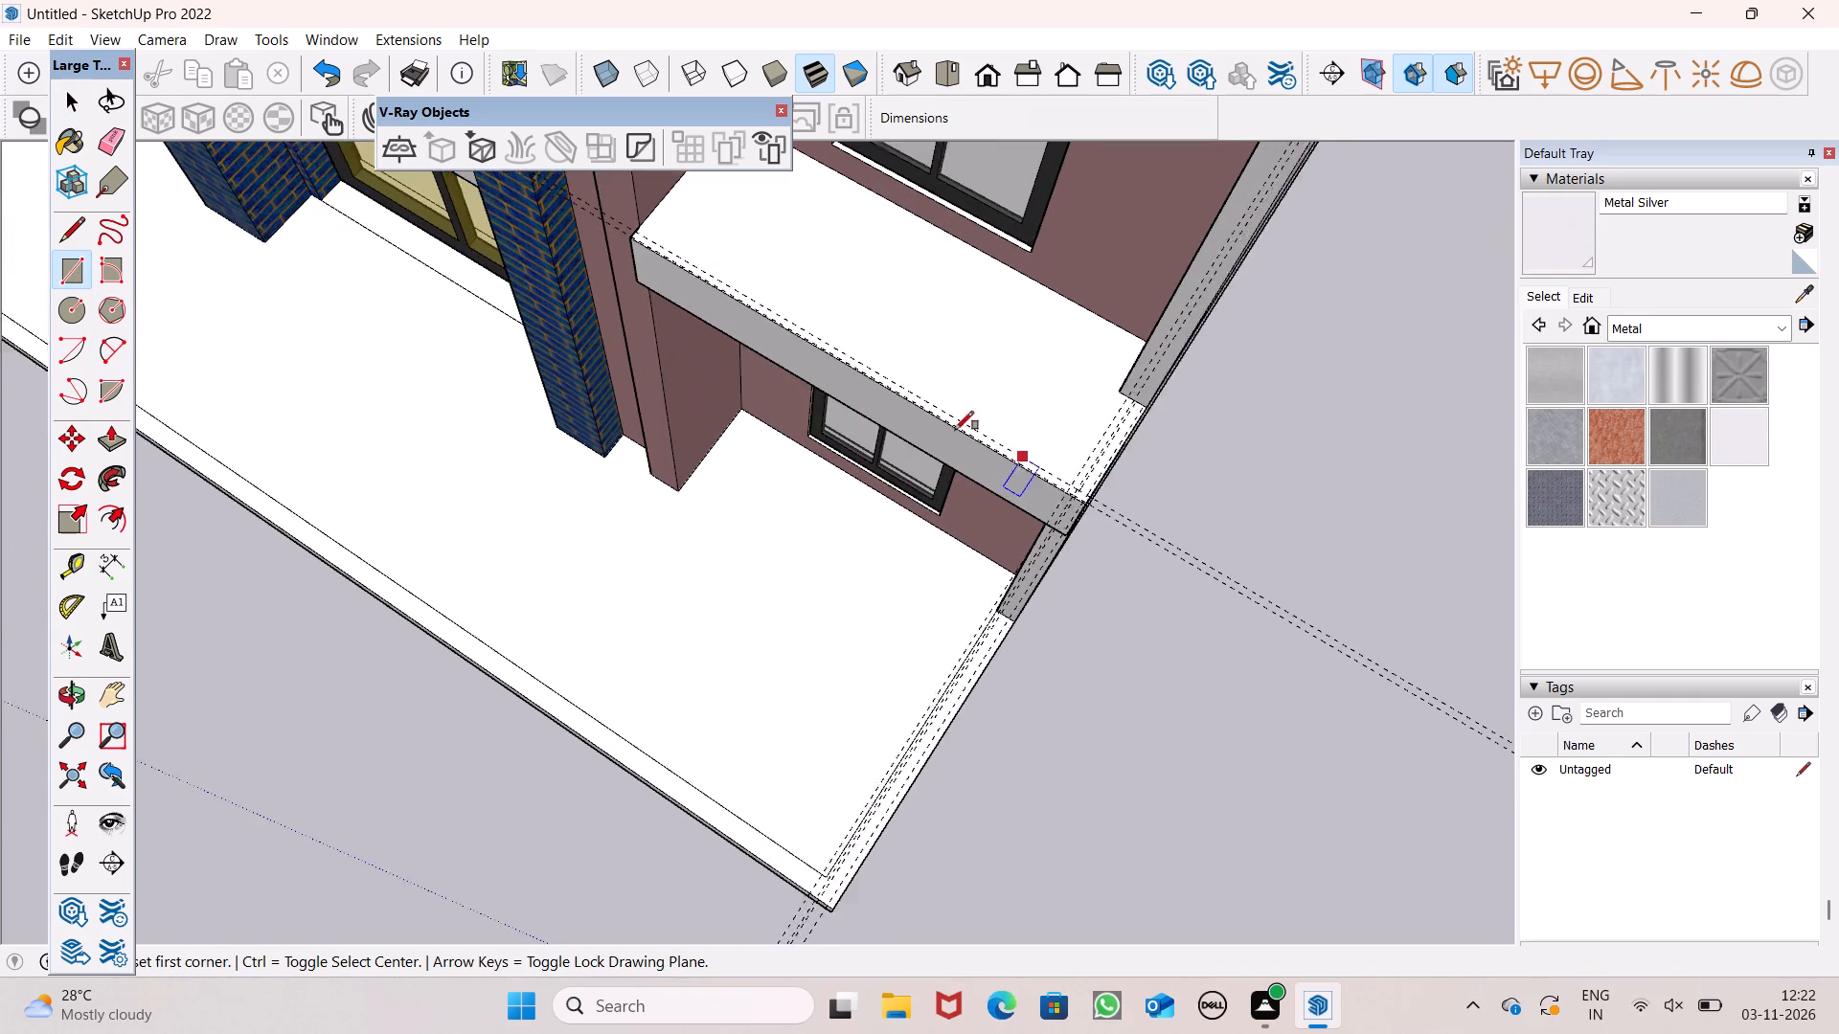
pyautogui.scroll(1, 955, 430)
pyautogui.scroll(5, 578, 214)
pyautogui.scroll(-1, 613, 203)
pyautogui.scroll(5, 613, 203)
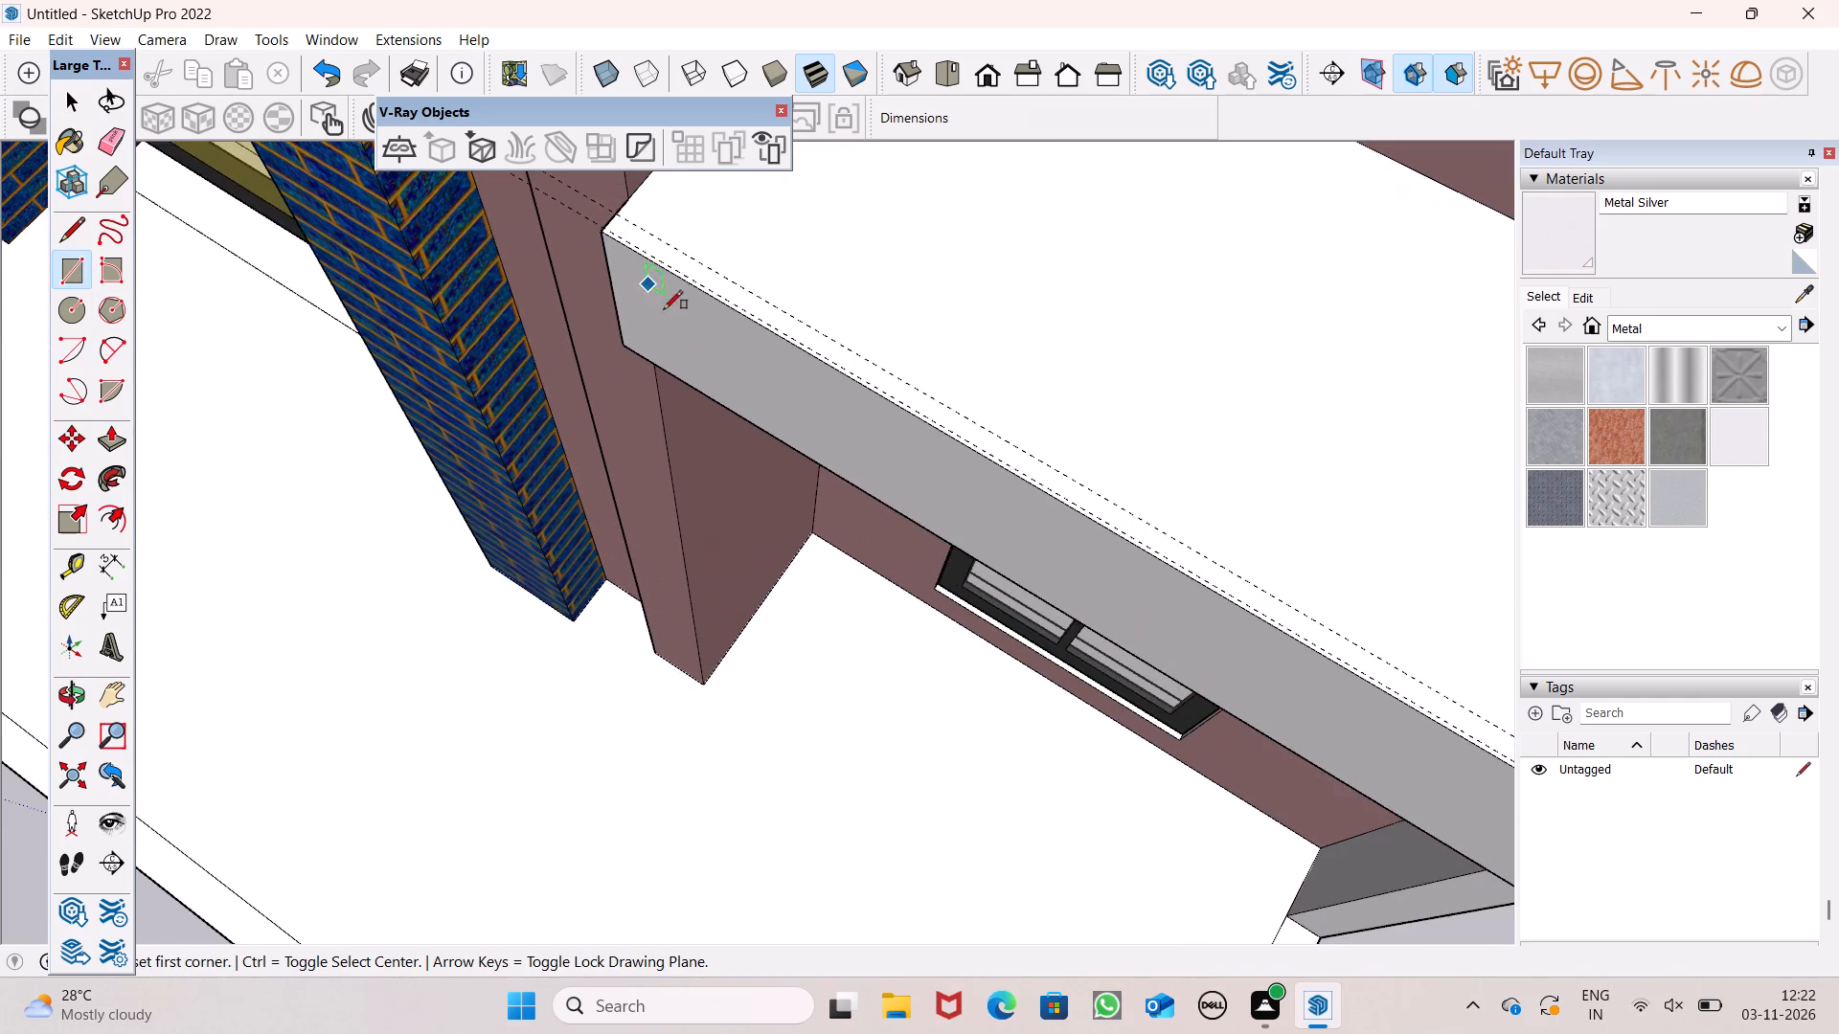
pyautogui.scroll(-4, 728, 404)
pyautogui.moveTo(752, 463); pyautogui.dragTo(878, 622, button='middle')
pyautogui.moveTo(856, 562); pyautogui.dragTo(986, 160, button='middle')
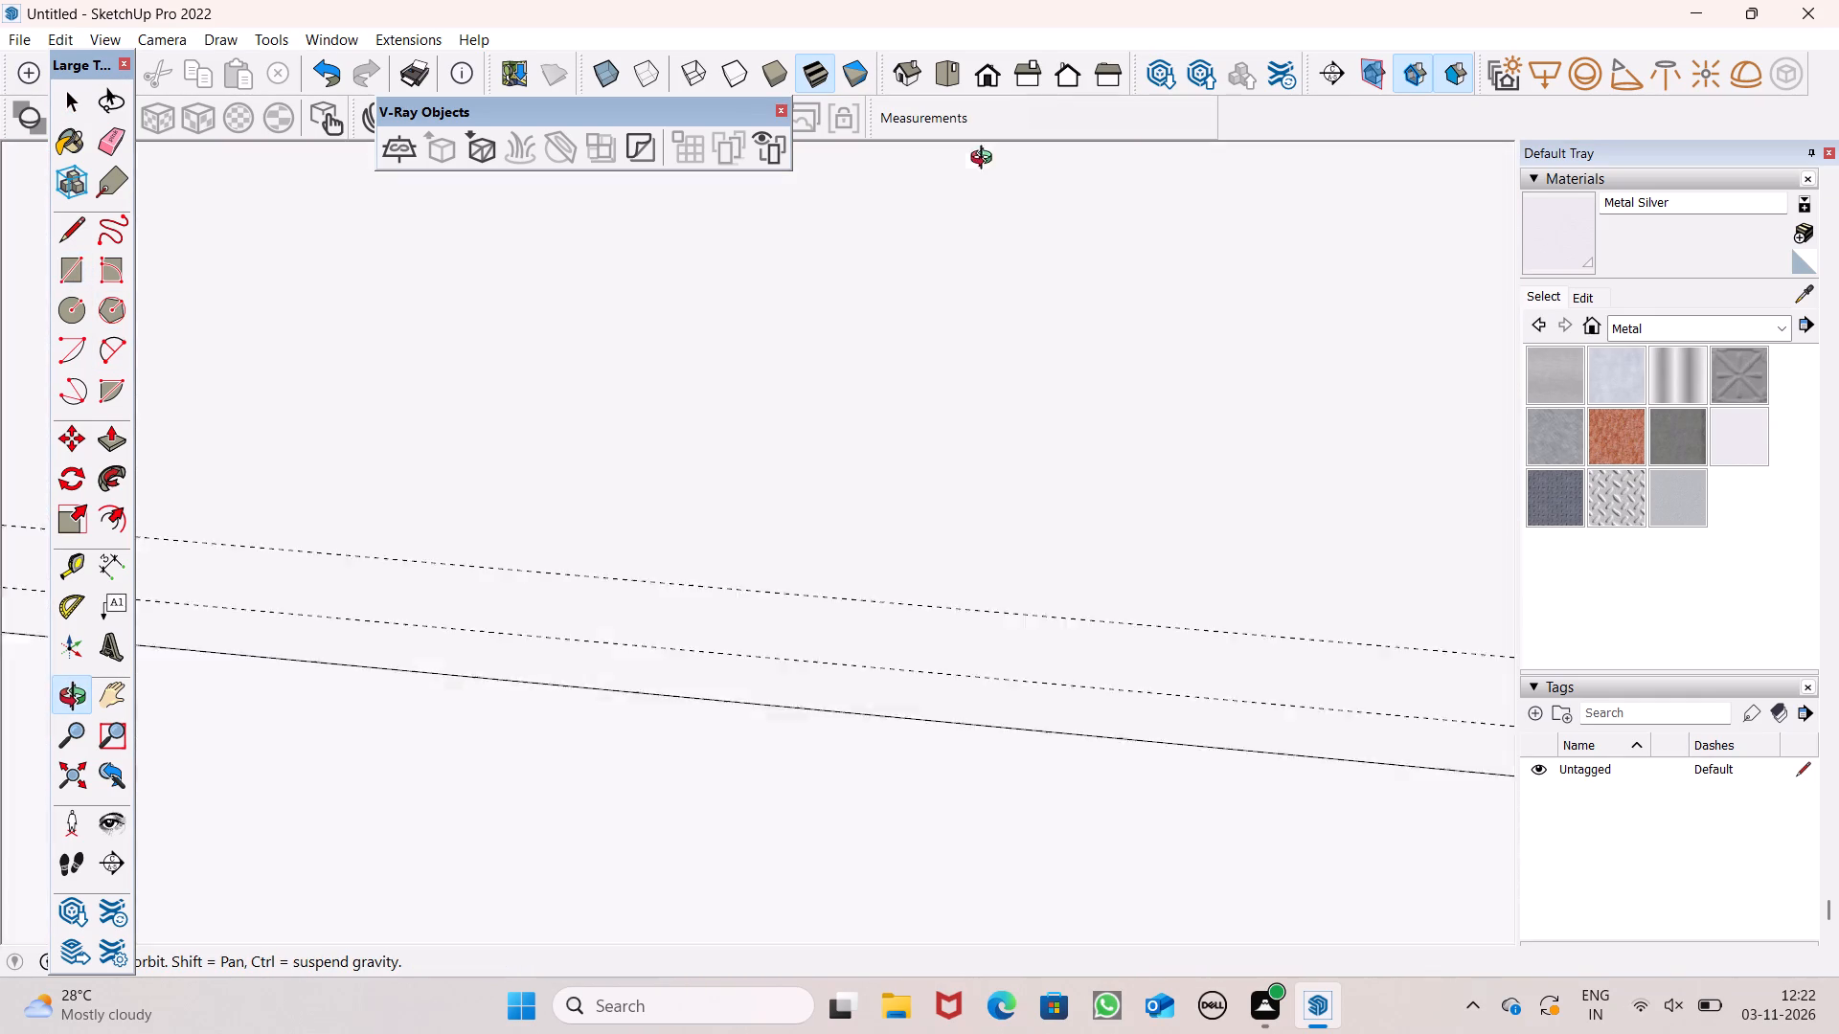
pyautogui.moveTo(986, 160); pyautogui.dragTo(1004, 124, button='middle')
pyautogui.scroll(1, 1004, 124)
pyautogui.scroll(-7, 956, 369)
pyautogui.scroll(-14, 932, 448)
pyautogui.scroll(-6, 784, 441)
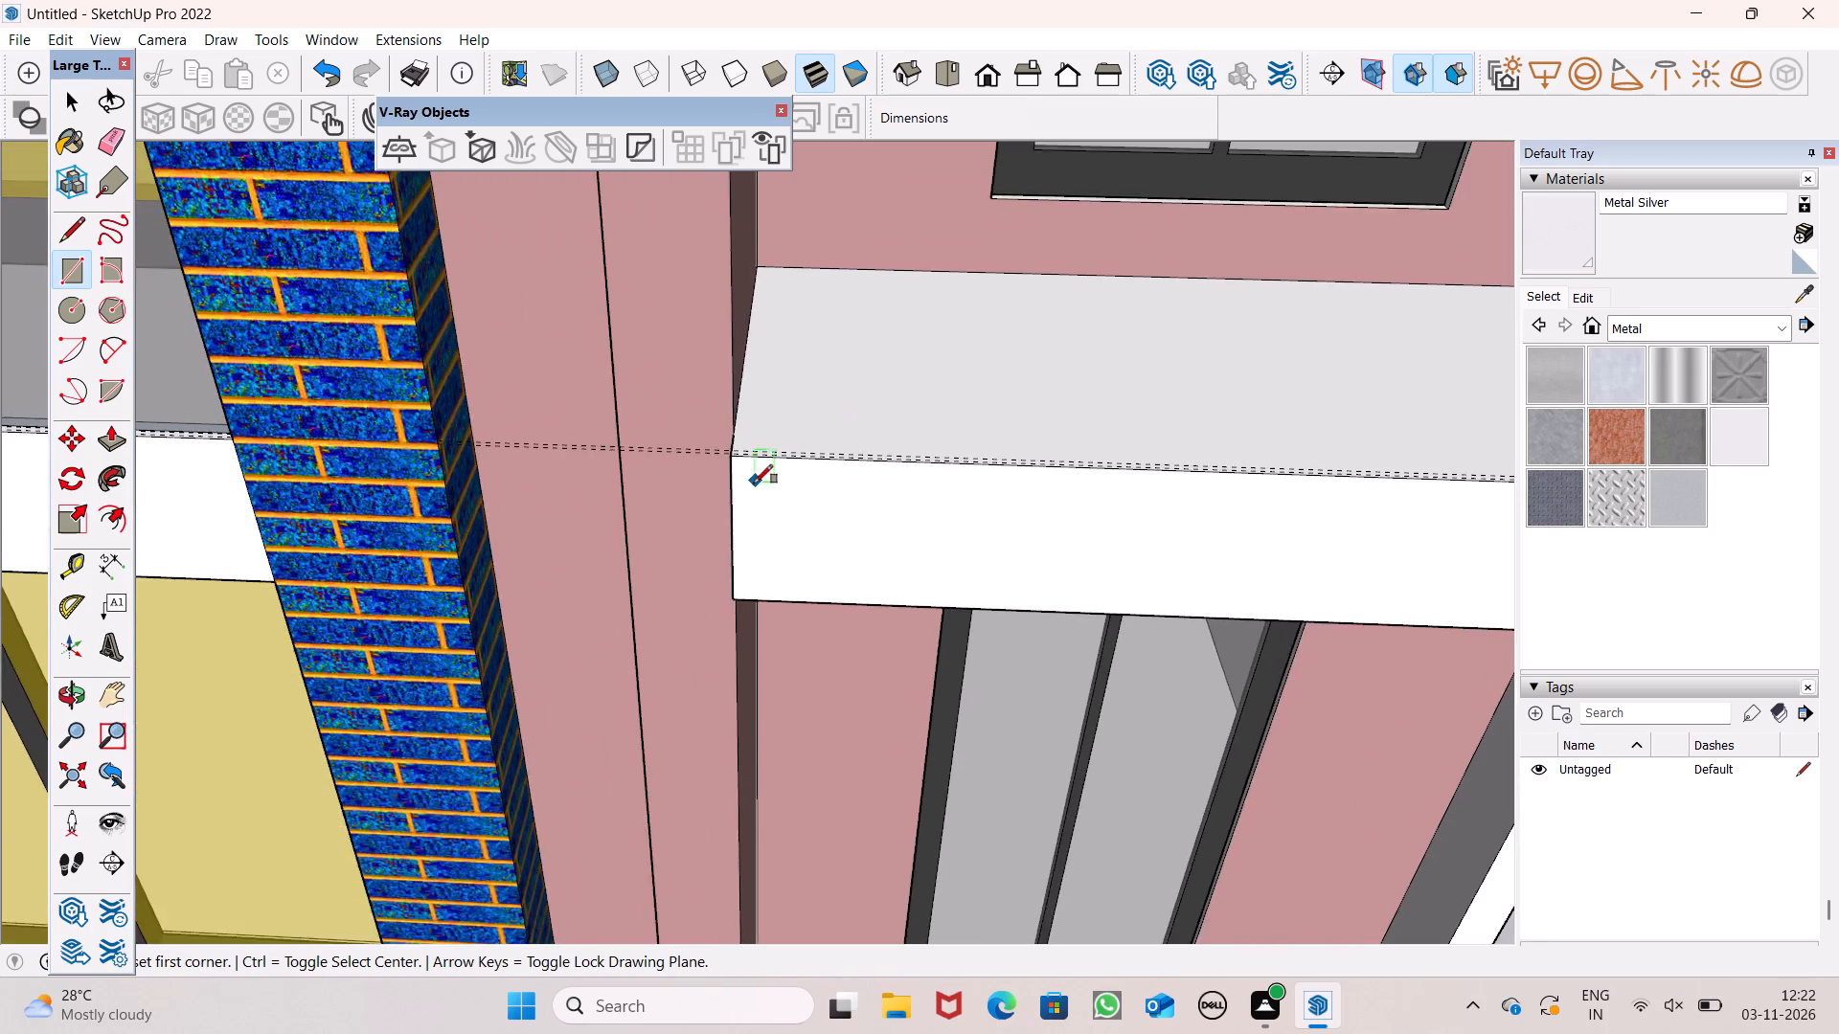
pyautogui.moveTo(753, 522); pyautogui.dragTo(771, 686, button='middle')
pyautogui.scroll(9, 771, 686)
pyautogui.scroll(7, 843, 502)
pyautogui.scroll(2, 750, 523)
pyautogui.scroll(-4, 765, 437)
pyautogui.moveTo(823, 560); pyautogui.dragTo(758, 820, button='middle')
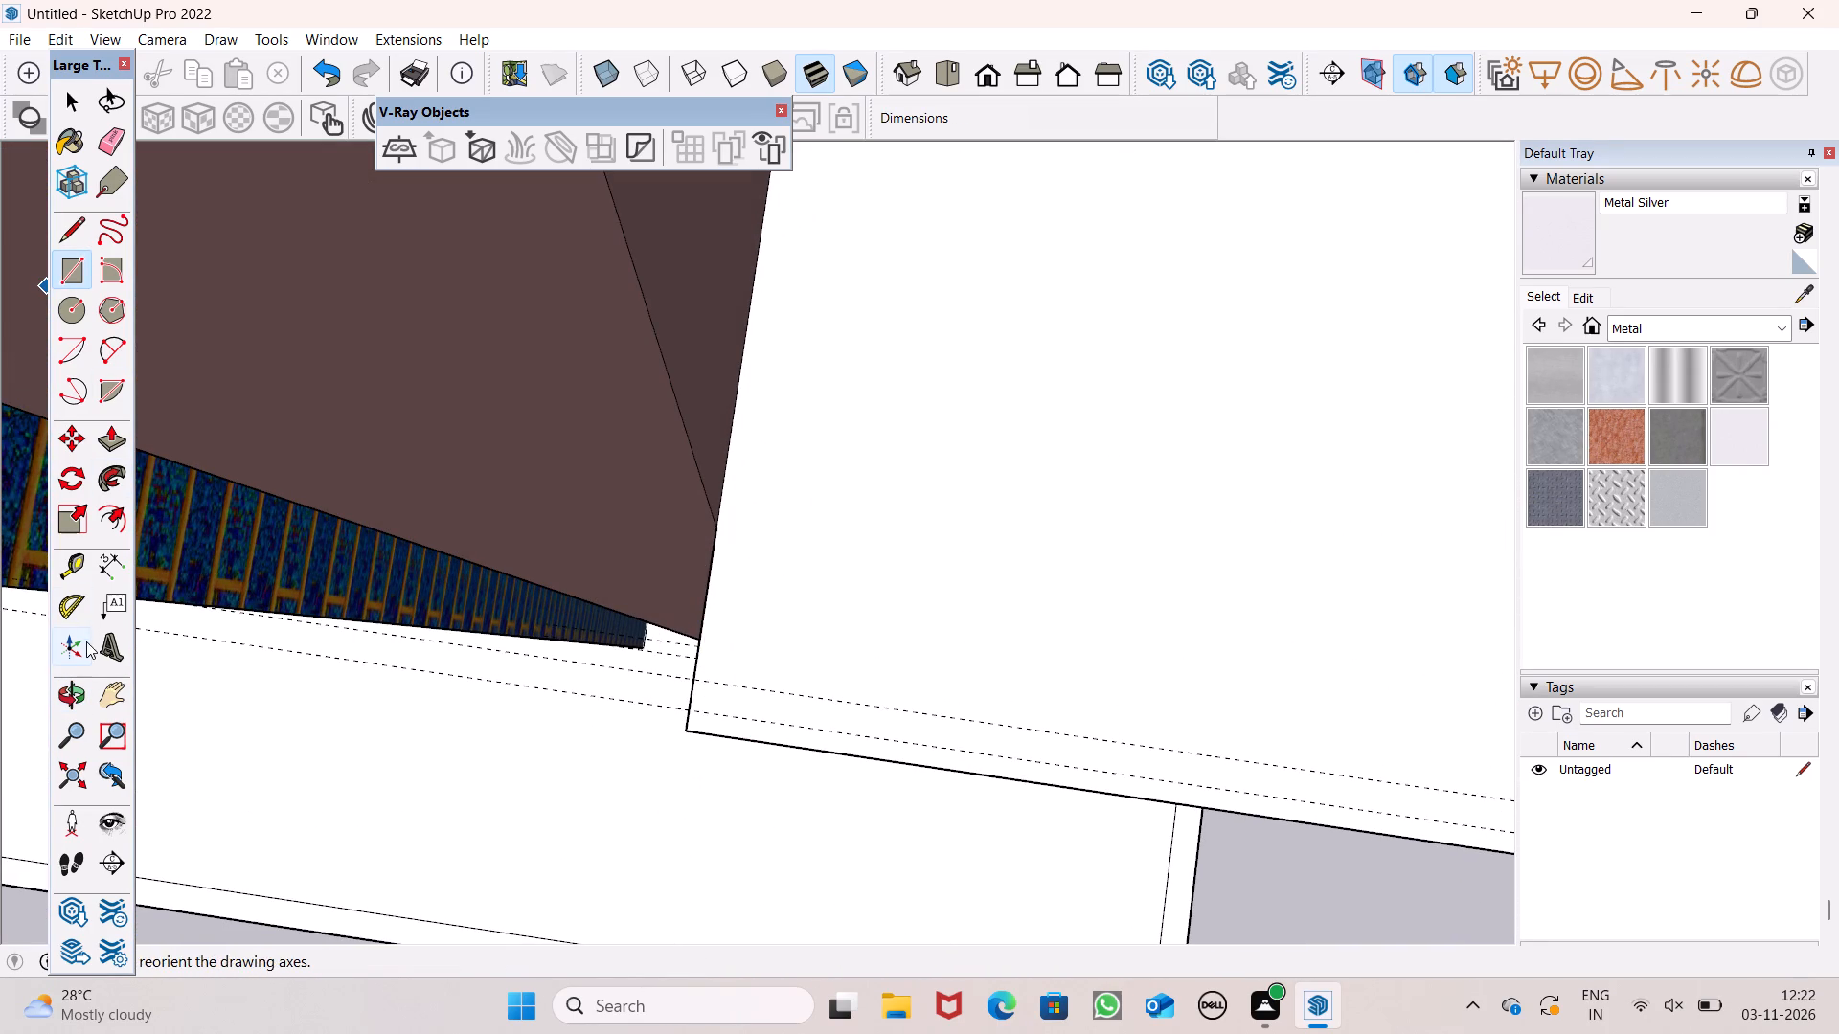
# Place a guide parallel to the lowest balcony slab's inner side edge, about 13/16" in from the pink pier.
pyautogui.click(64, 575)
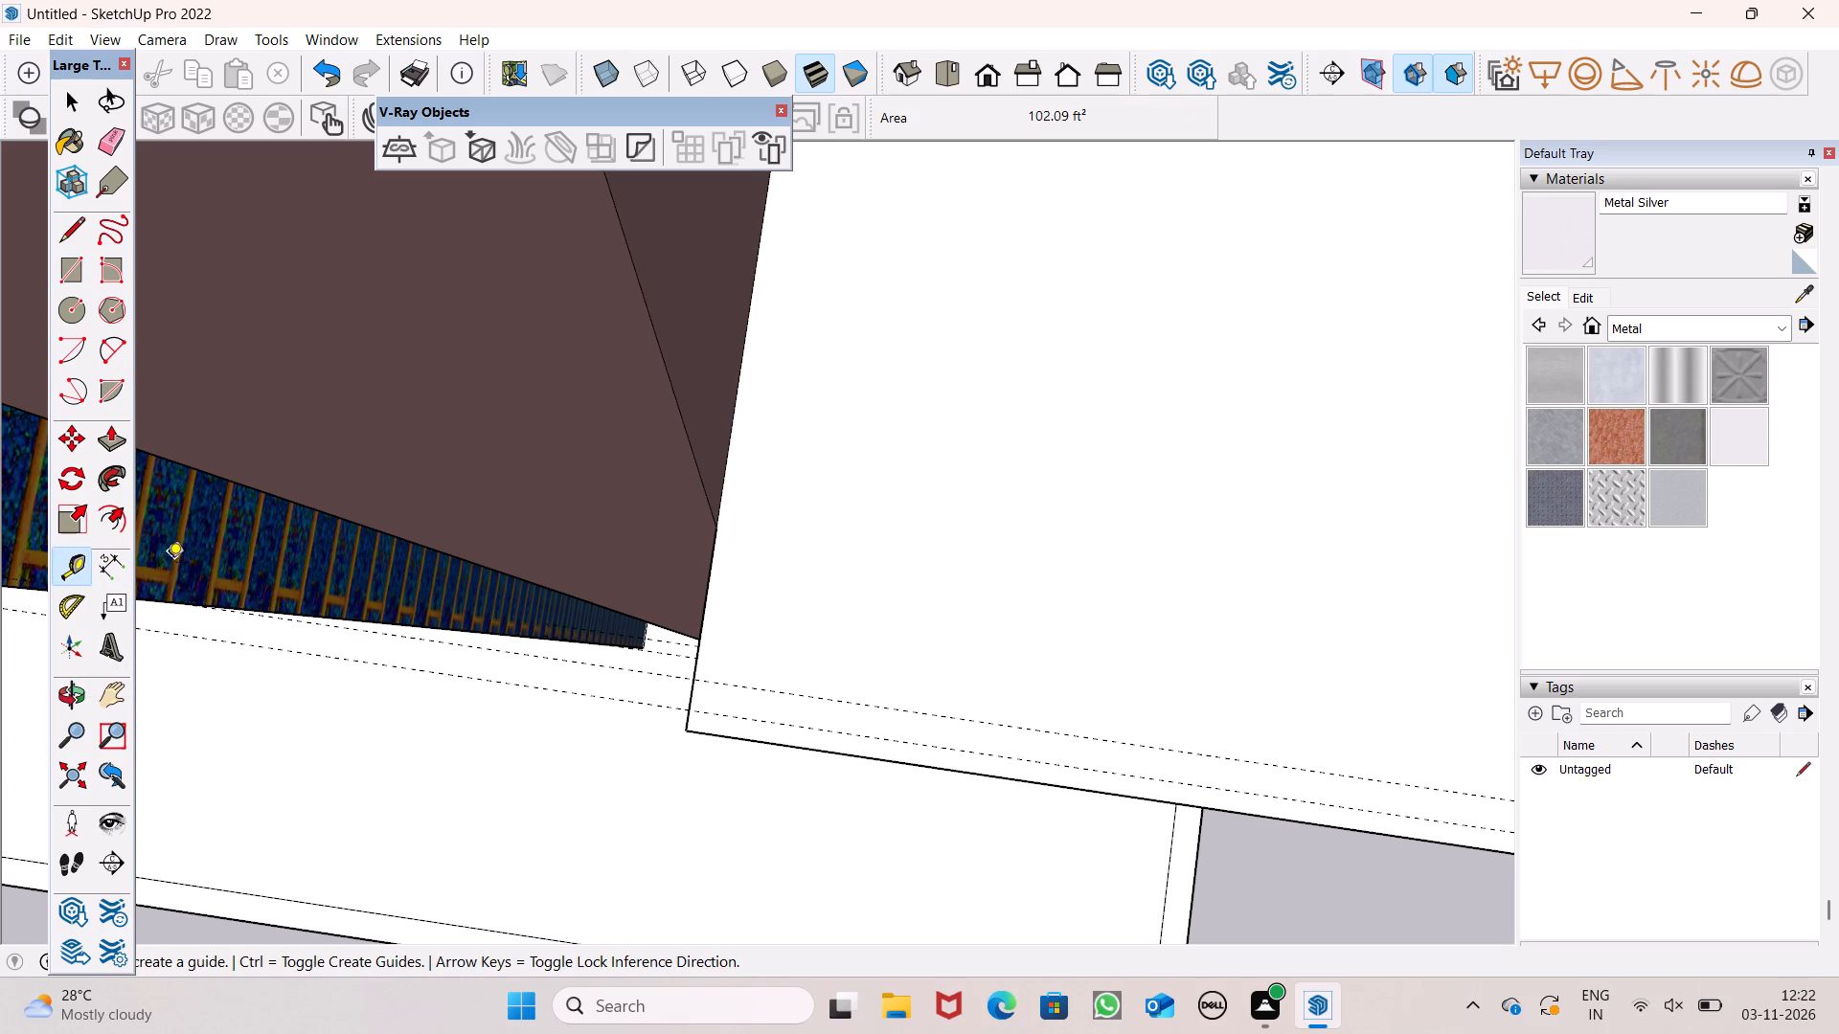
pyautogui.scroll(-3, 538, 516)
pyautogui.scroll(6, 666, 652)
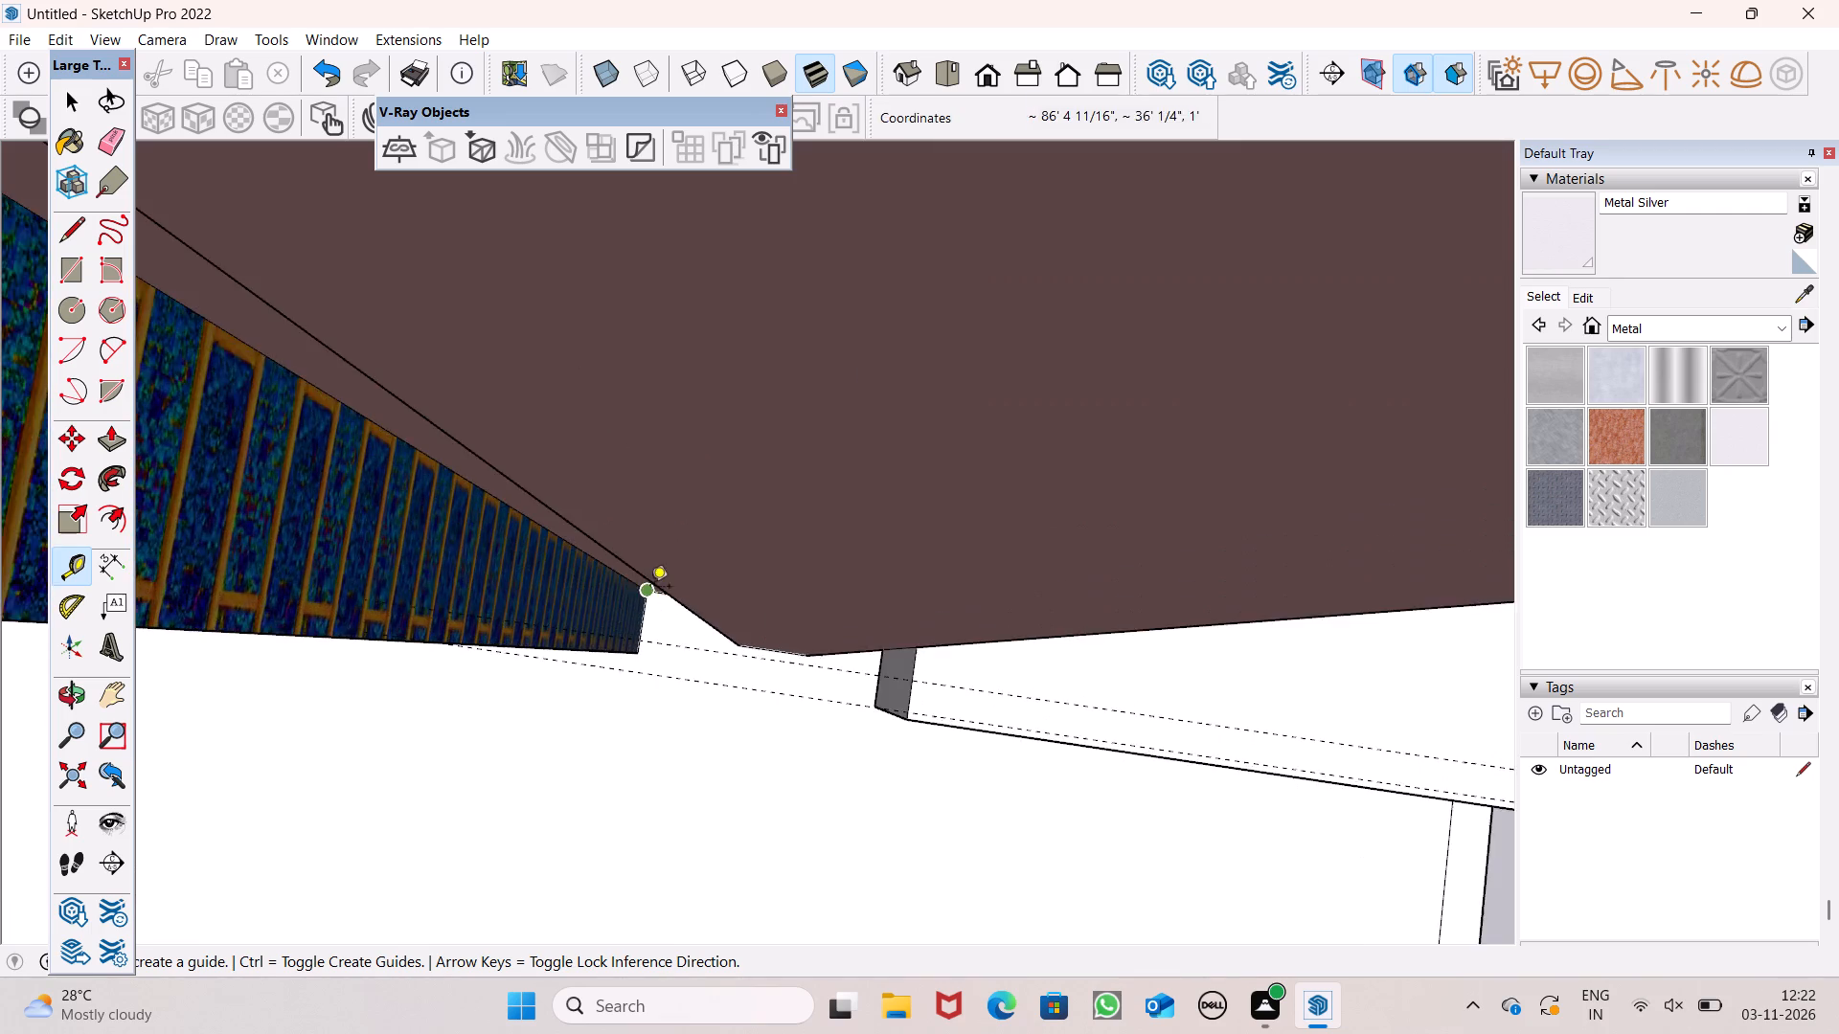
pyautogui.scroll(-4, 691, 661)
pyautogui.scroll(-5, 811, 650)
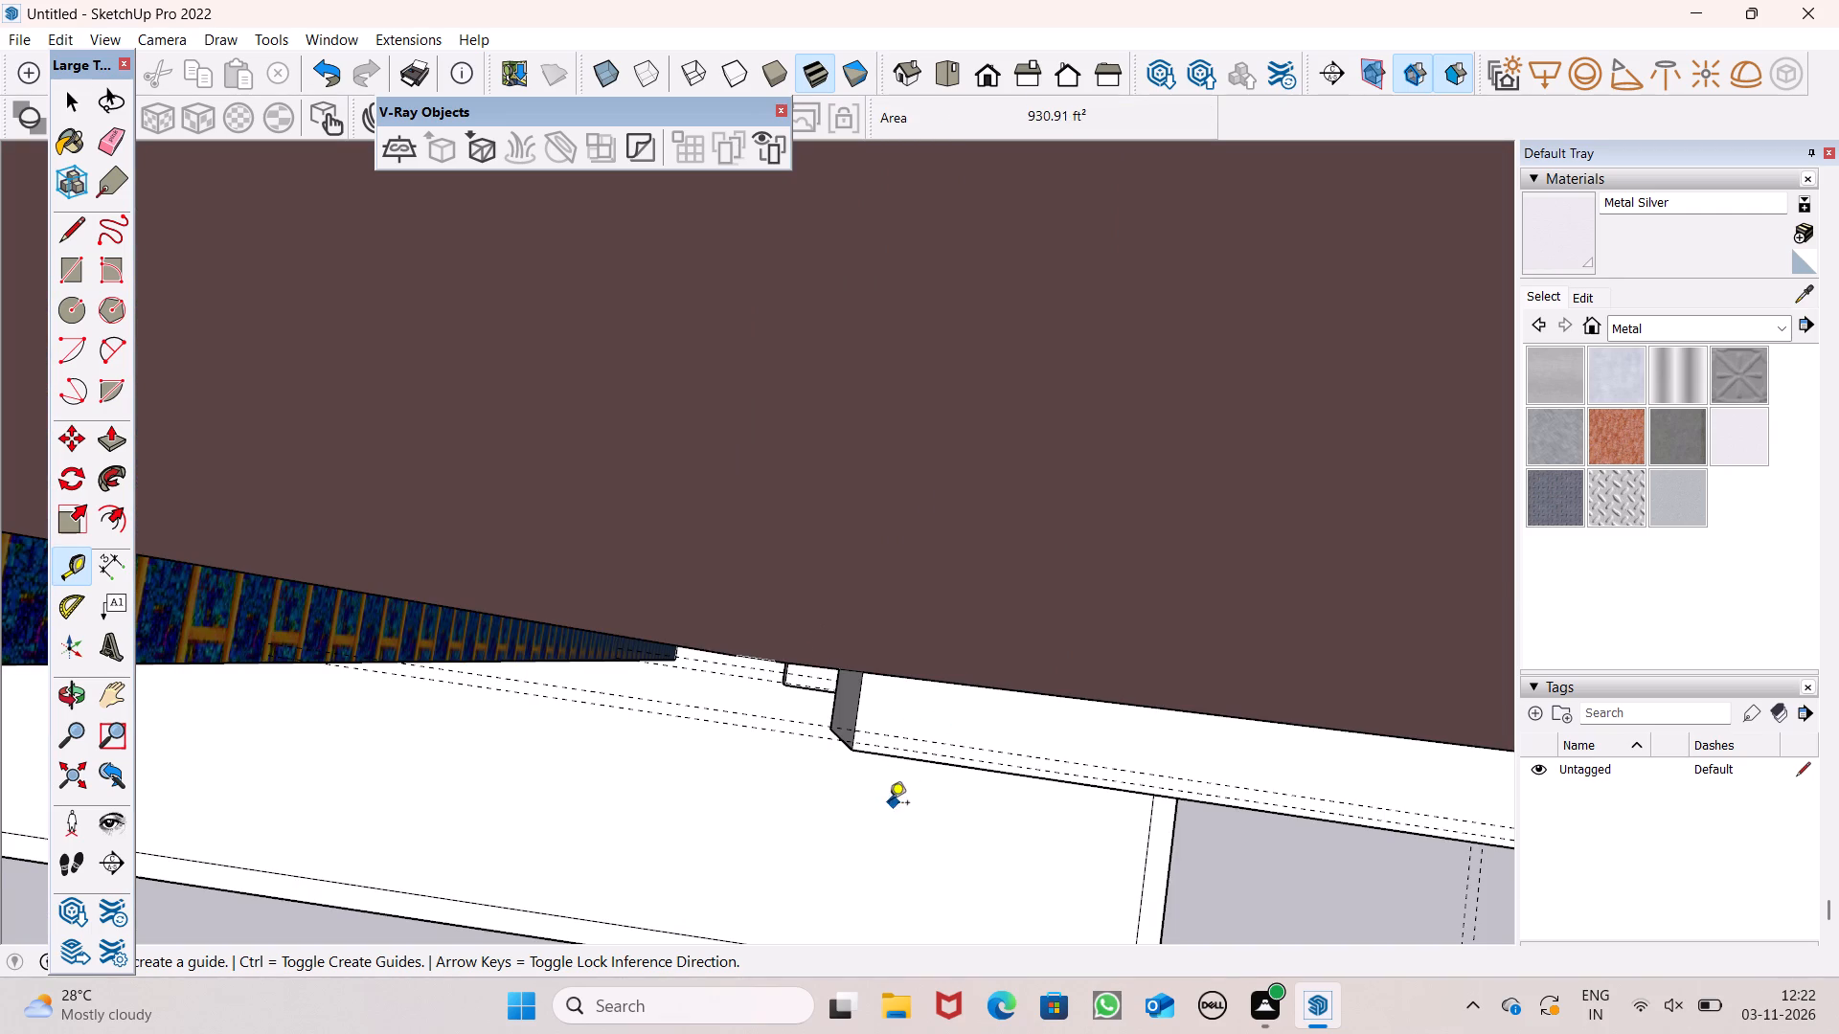
pyautogui.scroll(-4, 790, 661)
pyautogui.moveTo(827, 806); pyautogui.dragTo(841, 684, button='middle')
pyautogui.scroll(1, 841, 686)
pyautogui.scroll(7, 746, 675)
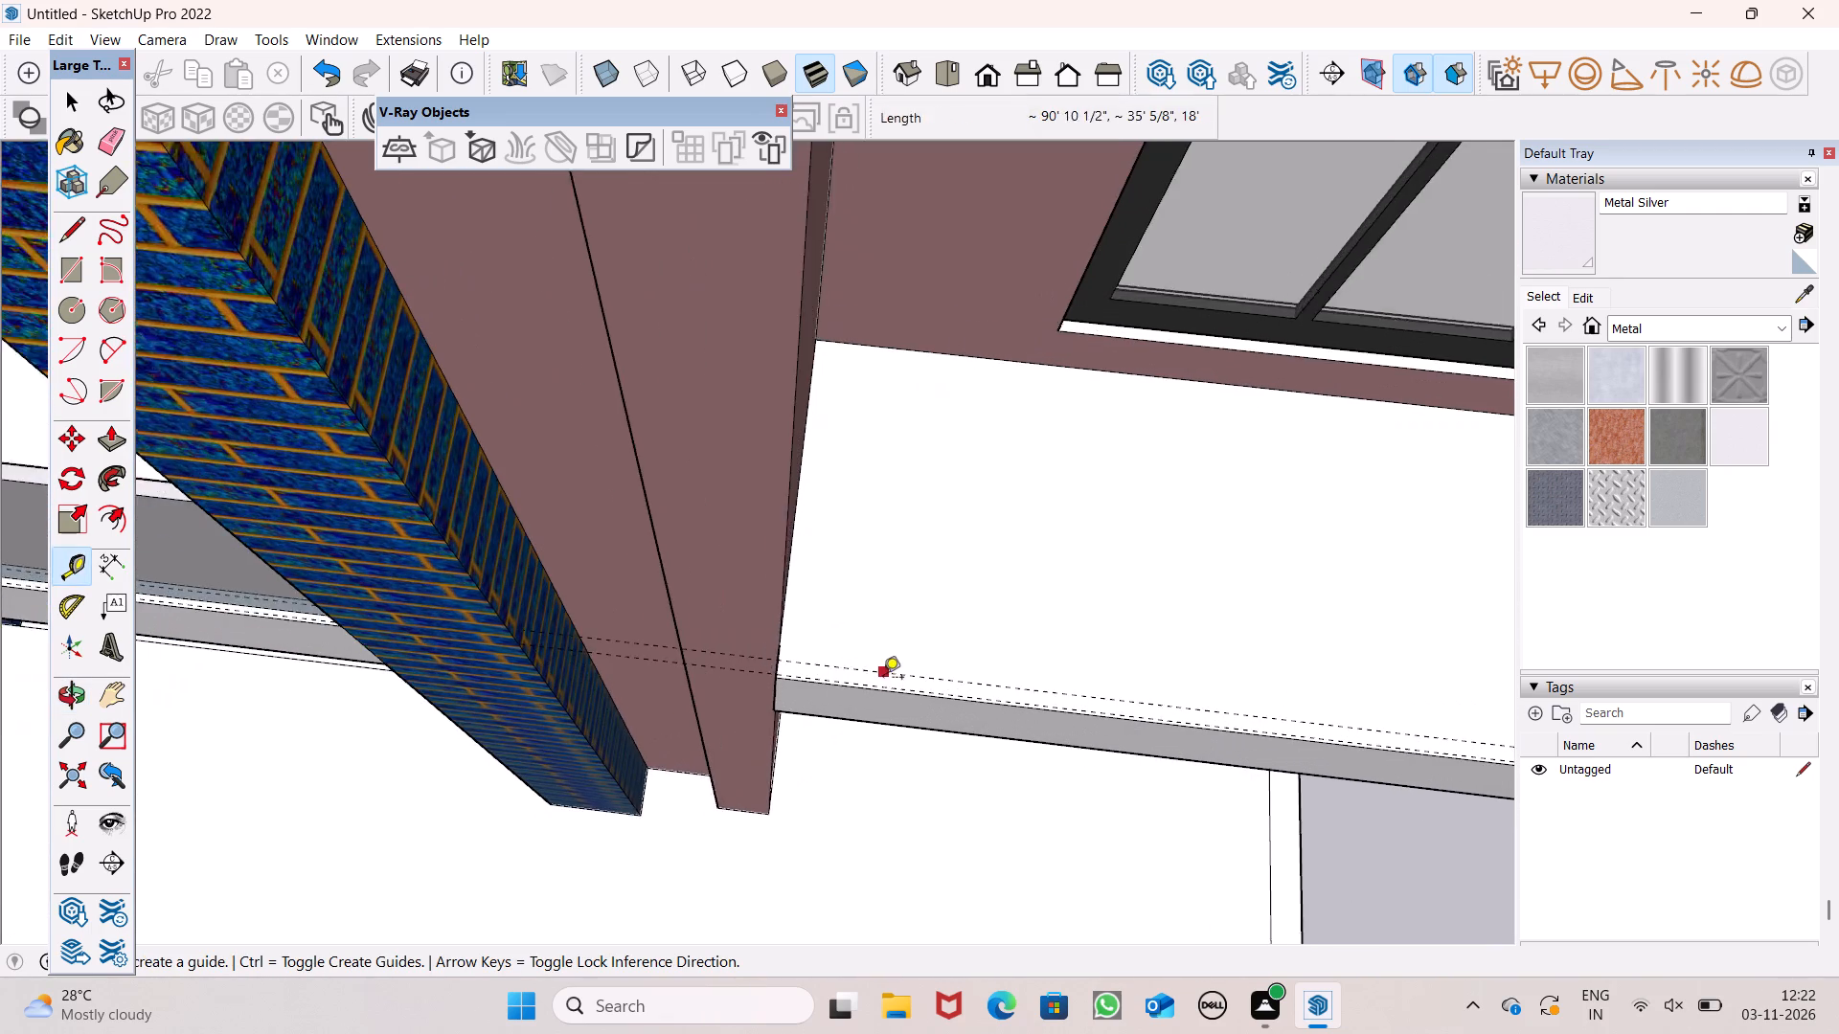
pyautogui.scroll(8, 782, 661)
pyautogui.moveTo(790, 744); pyautogui.dragTo(596, 735, button='middle')
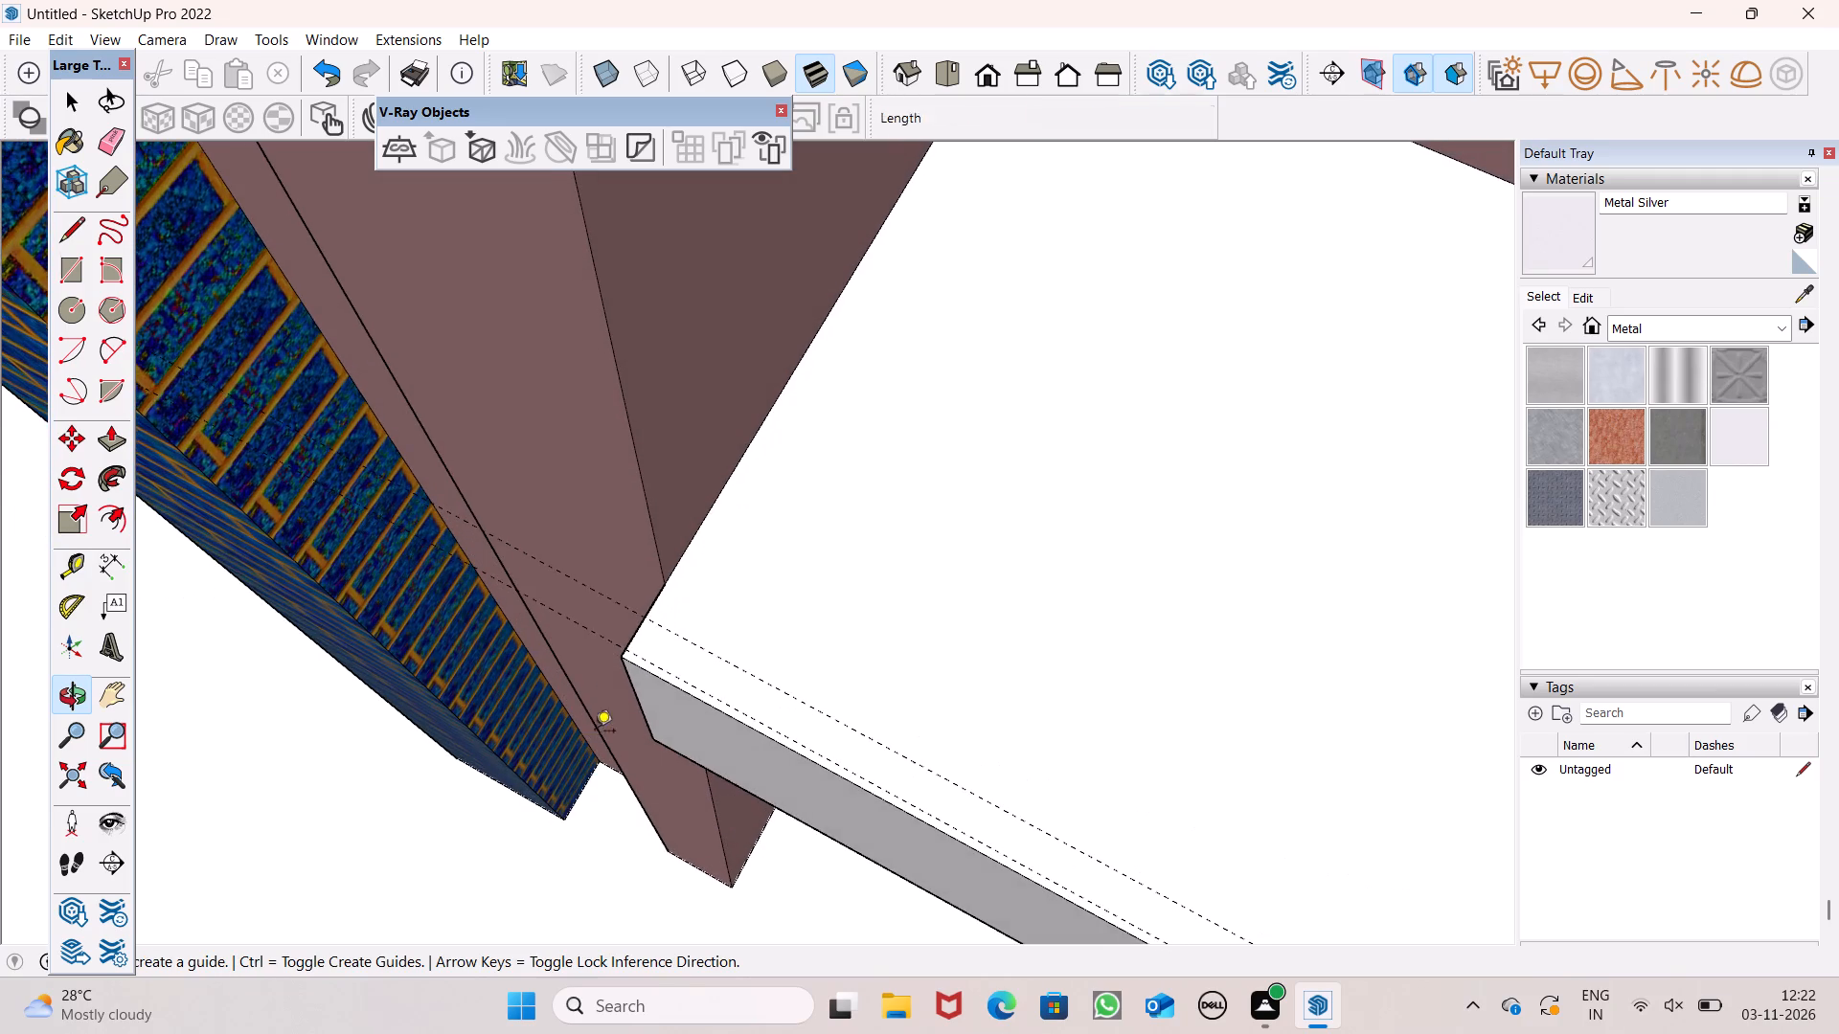
pyautogui.scroll(7, 660, 596)
pyautogui.scroll(5, 548, 611)
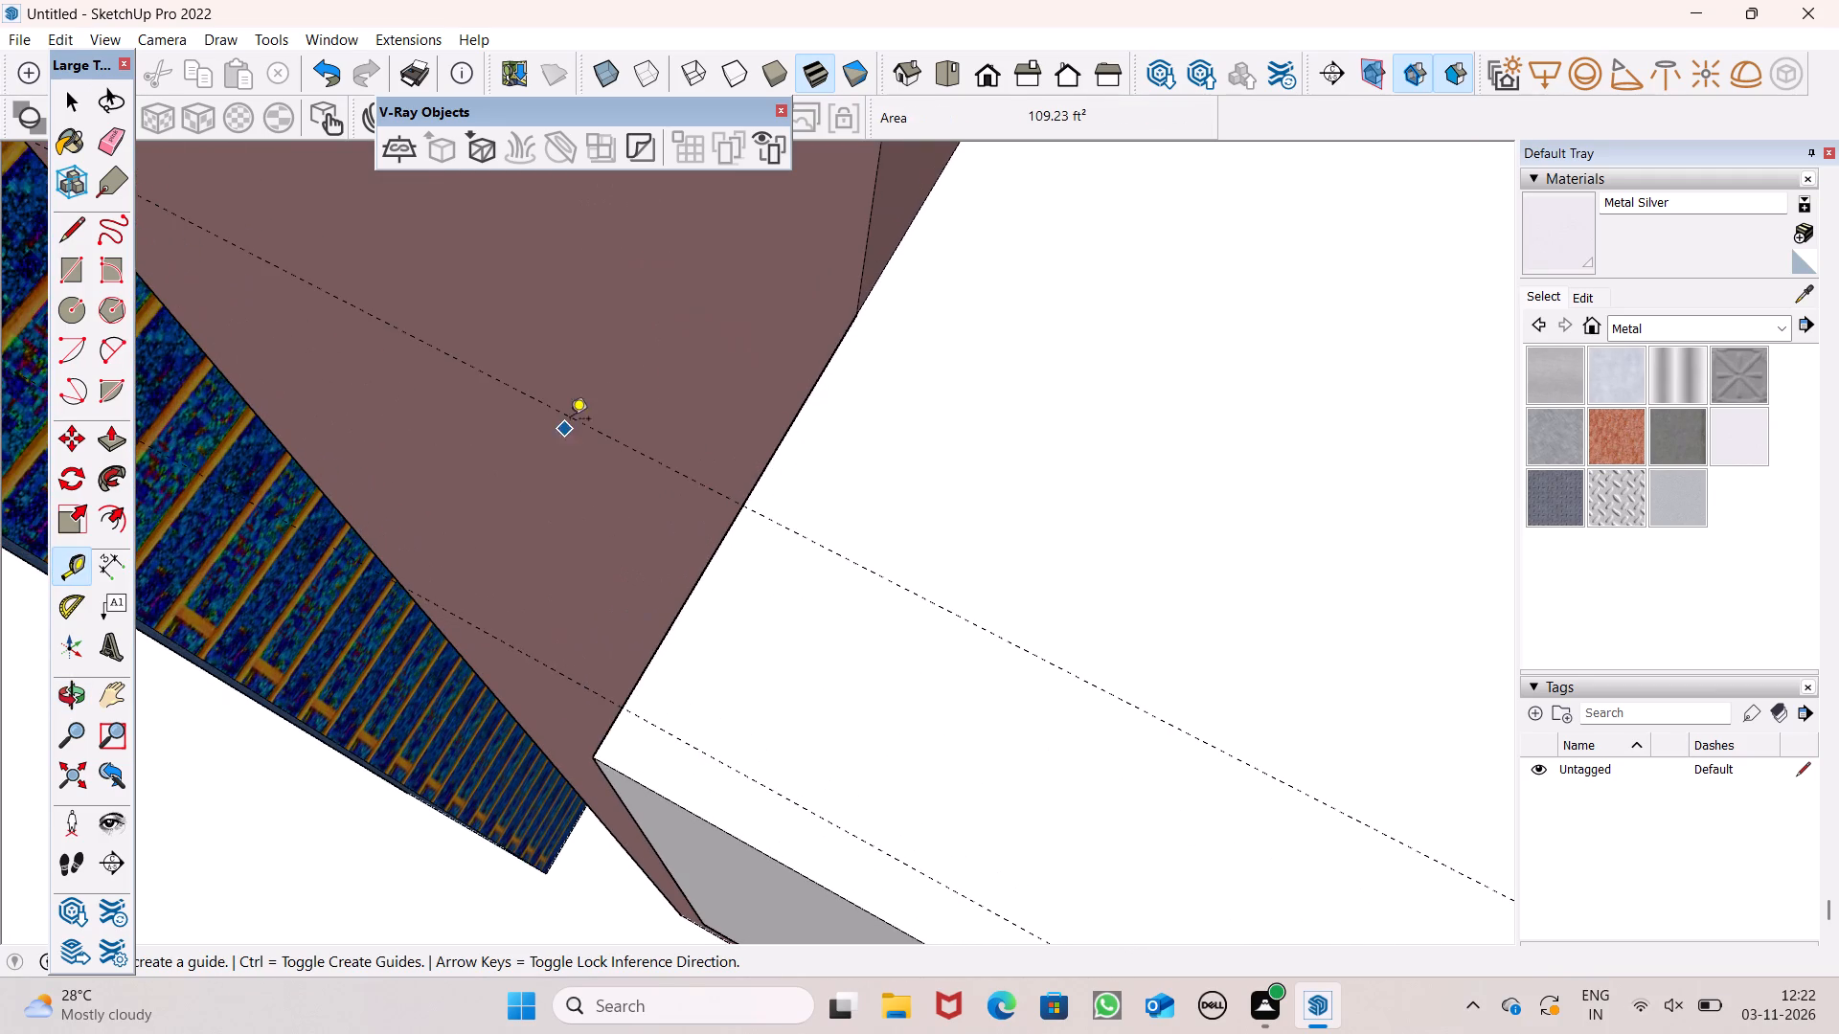
pyautogui.scroll(-3, 771, 485)
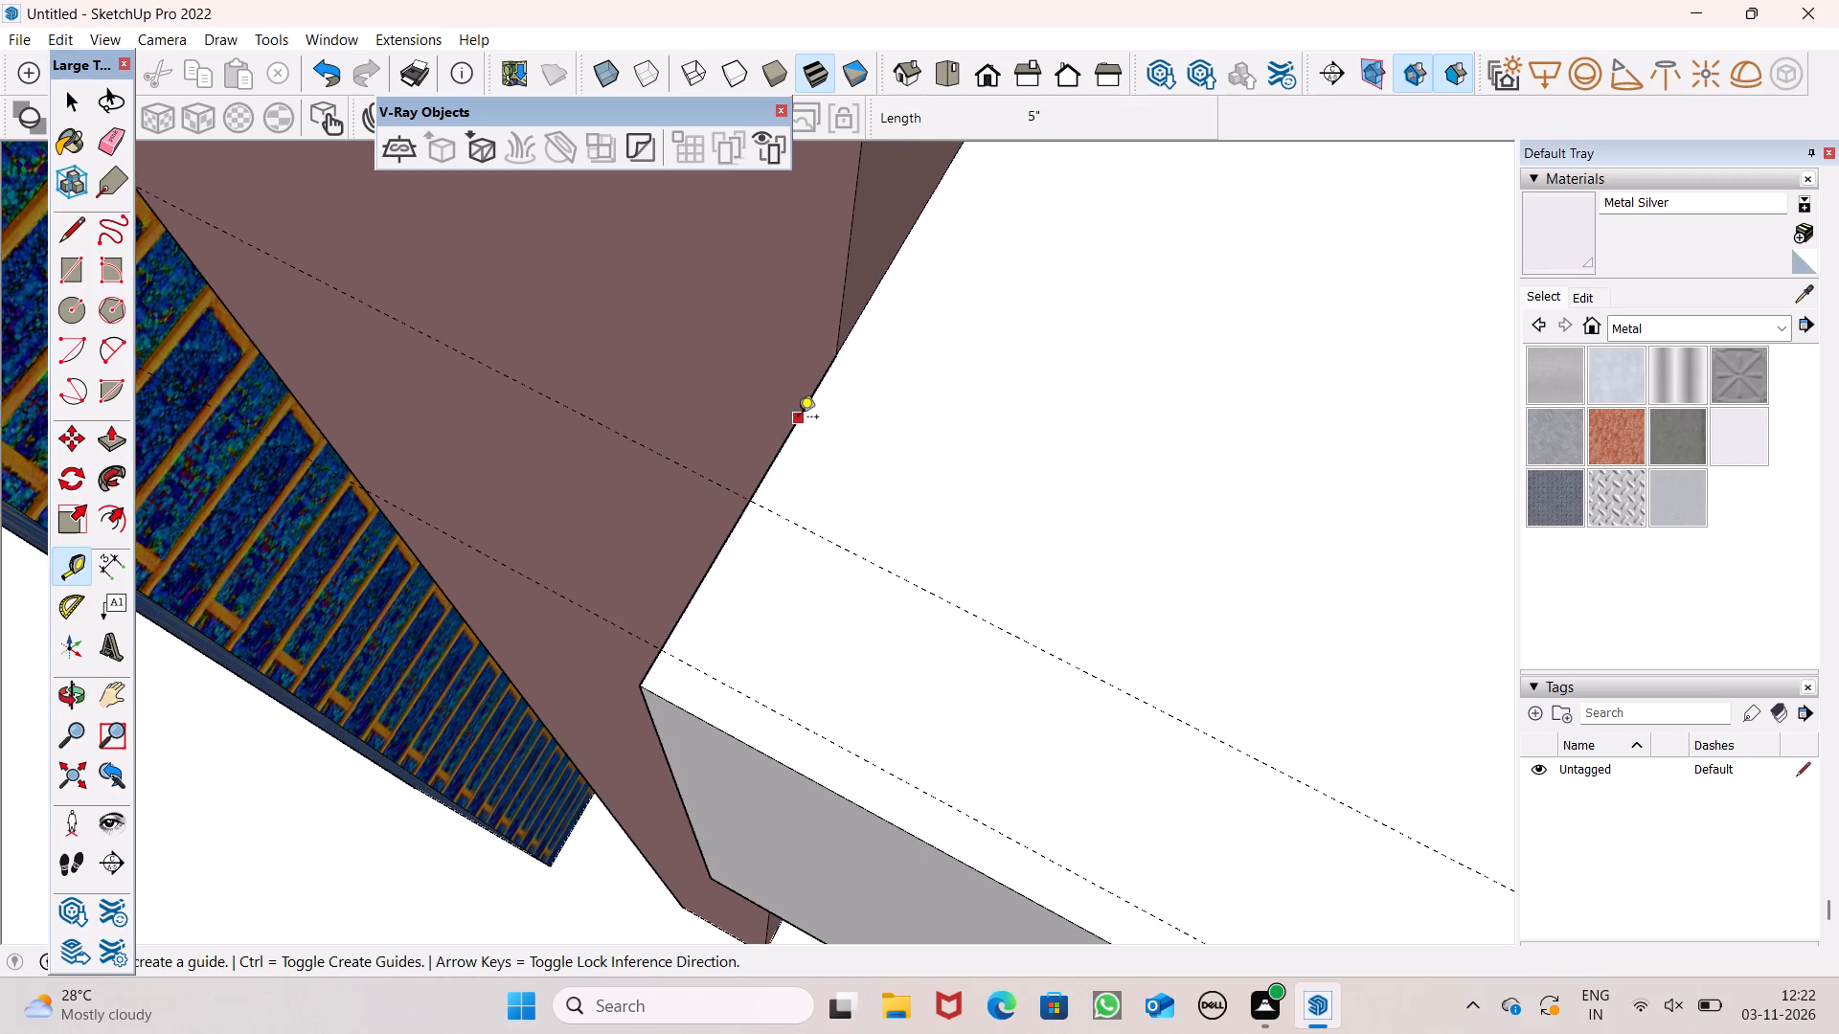
pyautogui.click(763, 472)
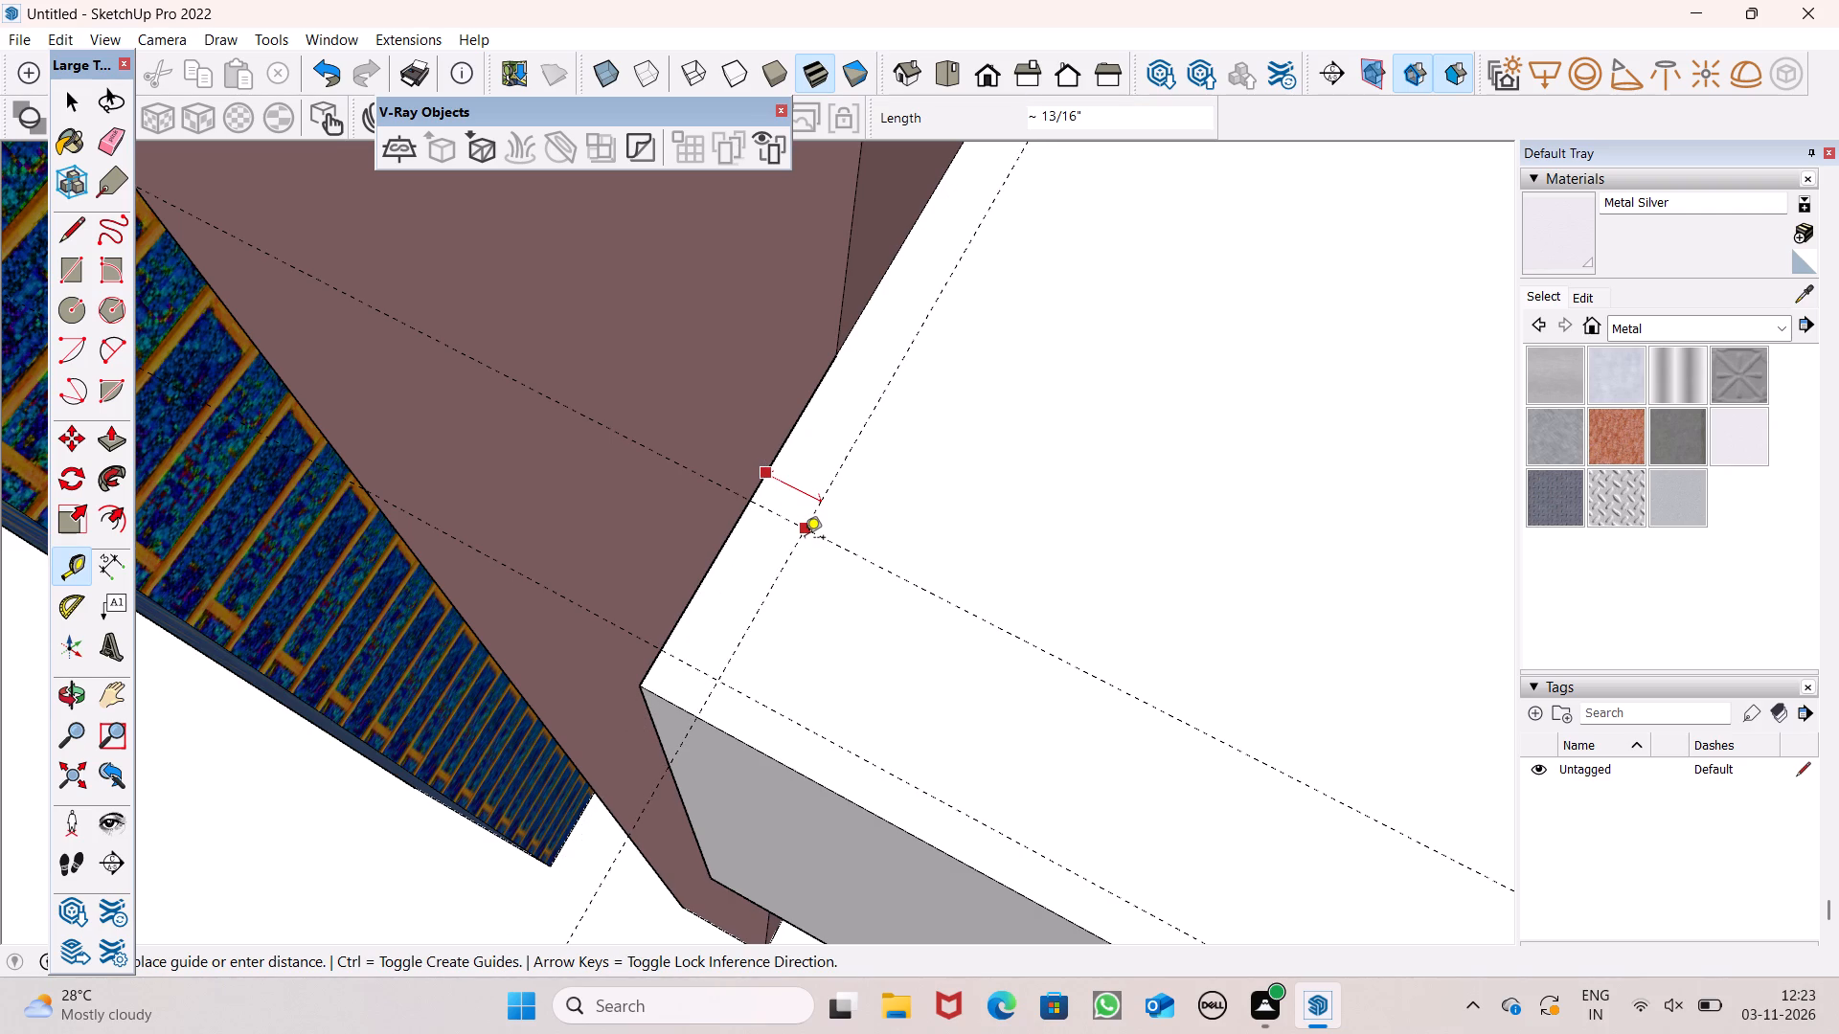
pyautogui.click(805, 539)
# Place a guide parallel to the second-lowest slab's inner side edge, about 7/16" in from the pink pier.
pyautogui.scroll(-7, 697, 454)
pyautogui.scroll(-6, 507, 330)
pyautogui.scroll(-6, 867, 618)
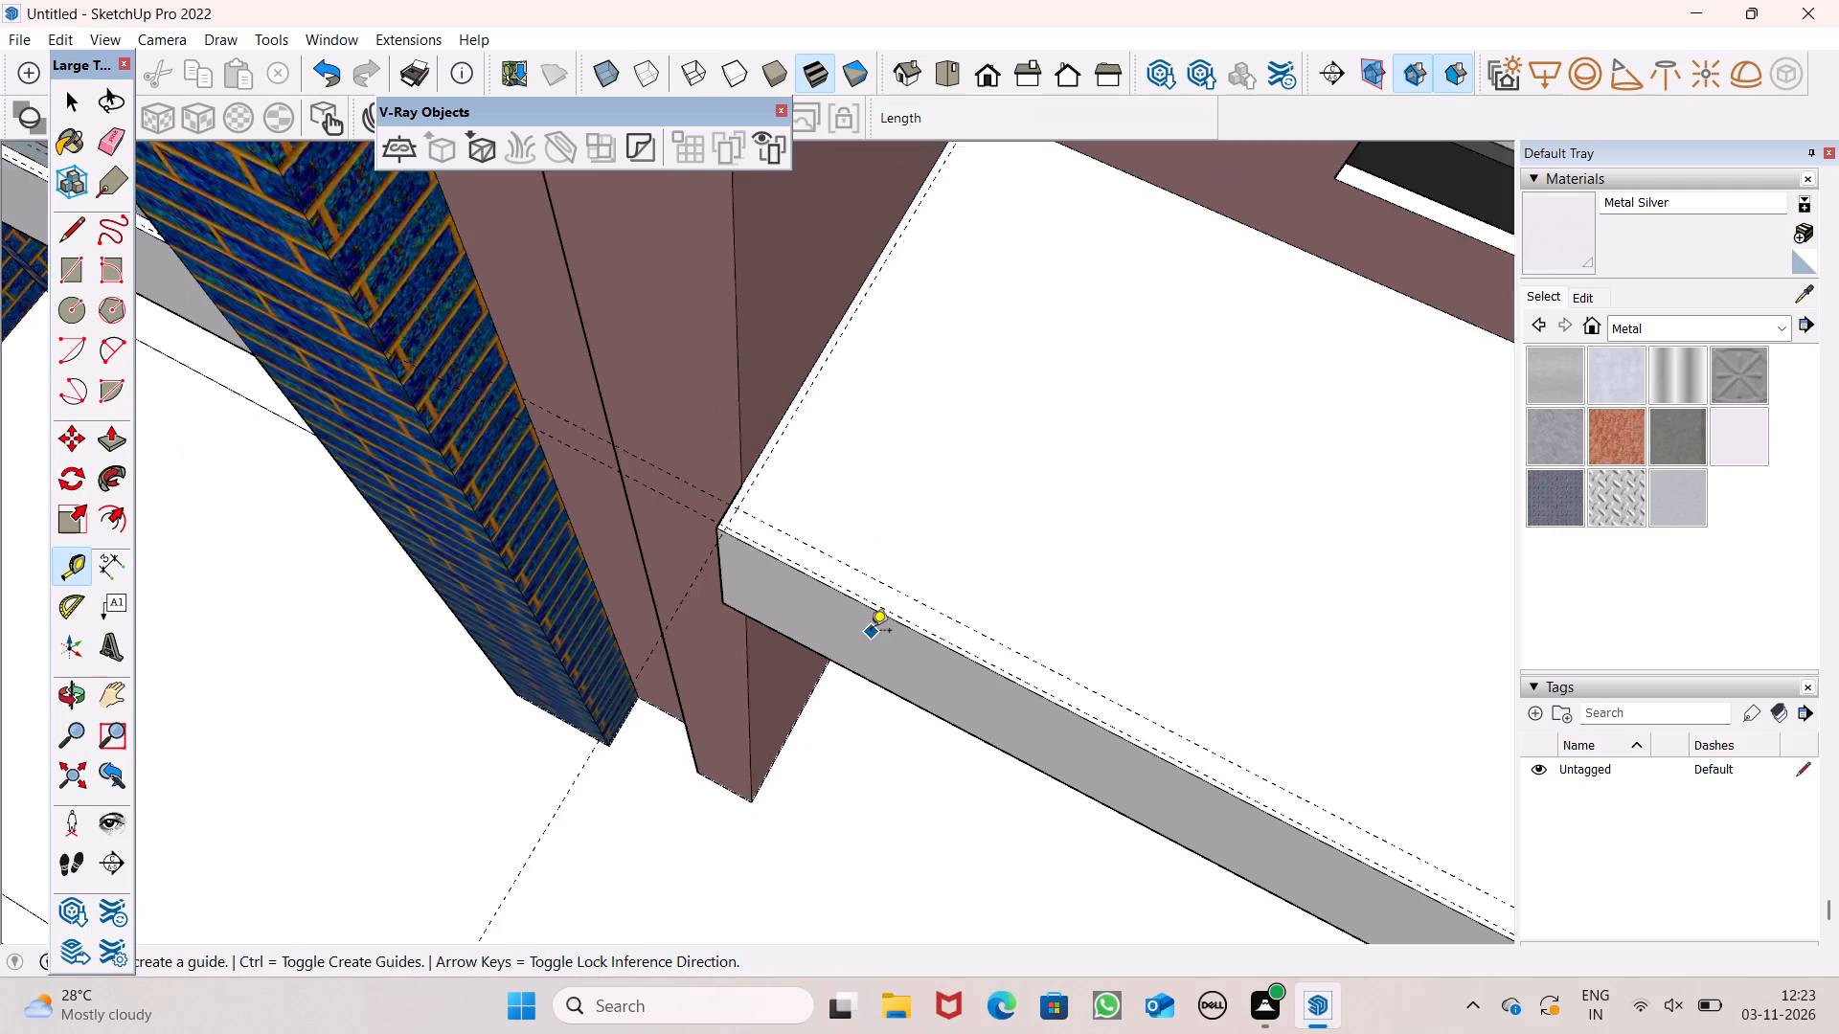
pyautogui.scroll(-19, 871, 632)
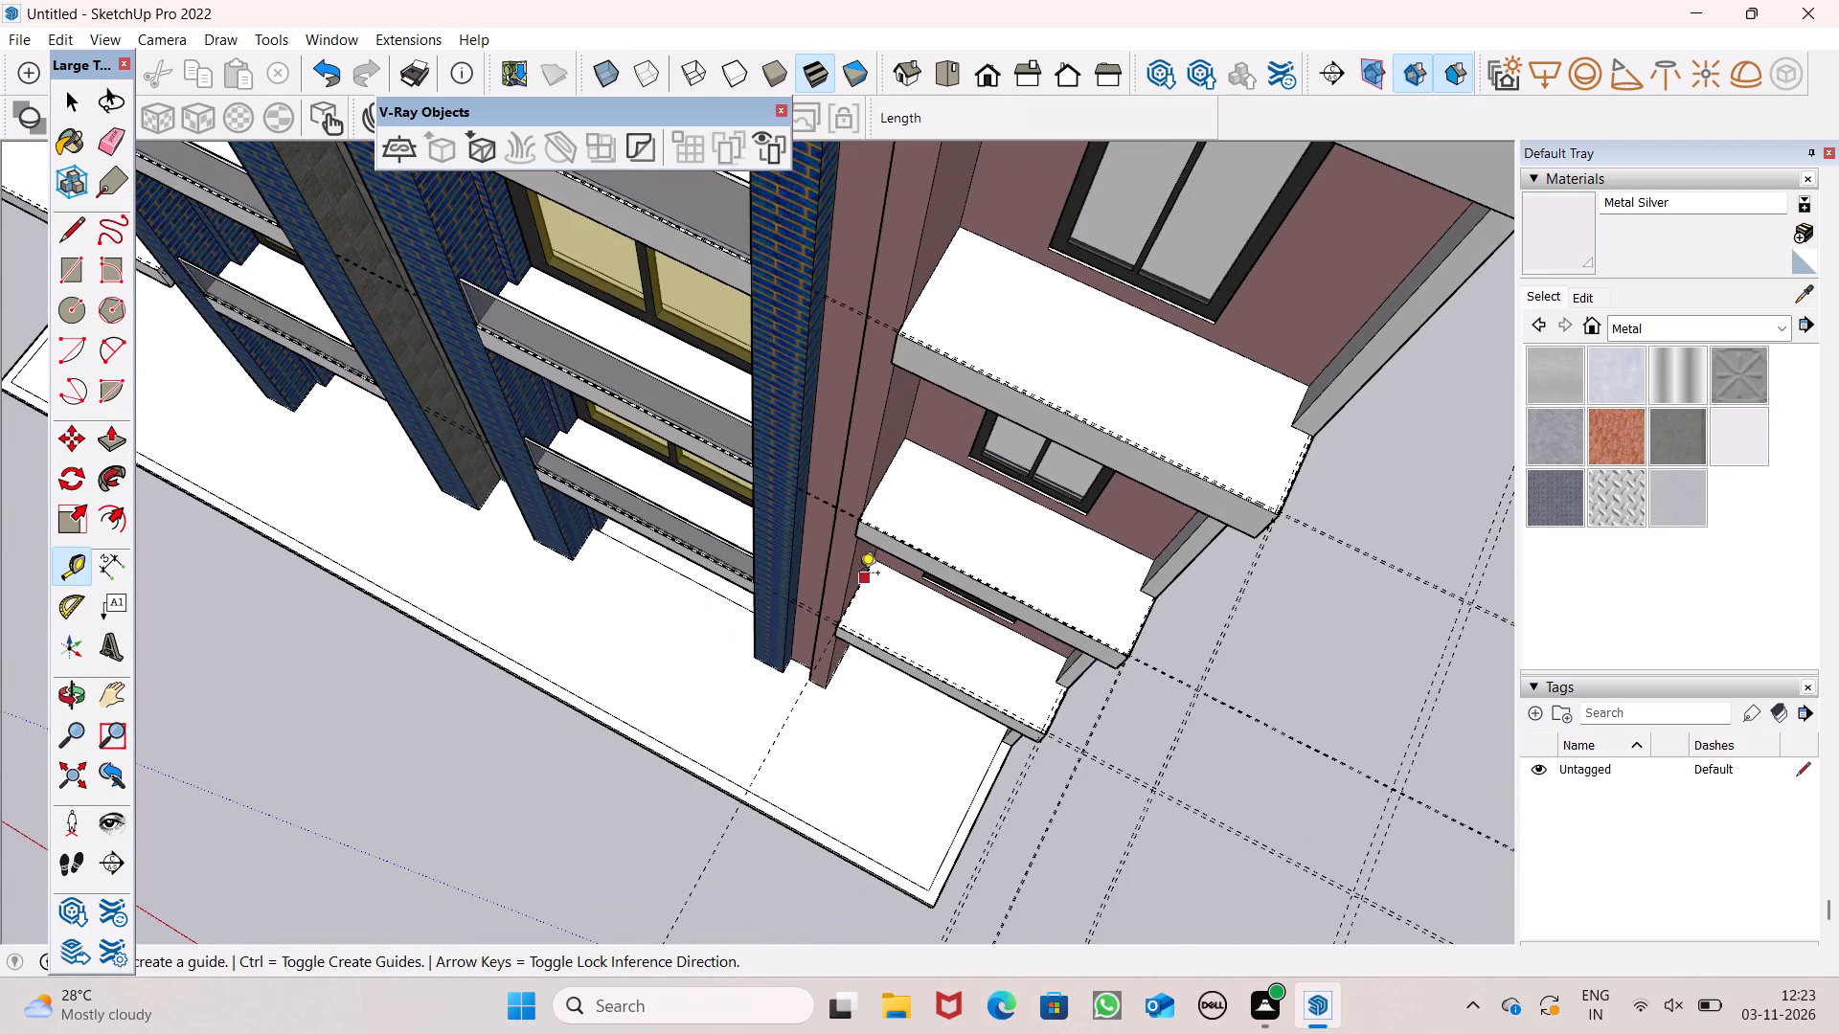
pyautogui.scroll(7, 859, 560)
pyautogui.scroll(17, 870, 470)
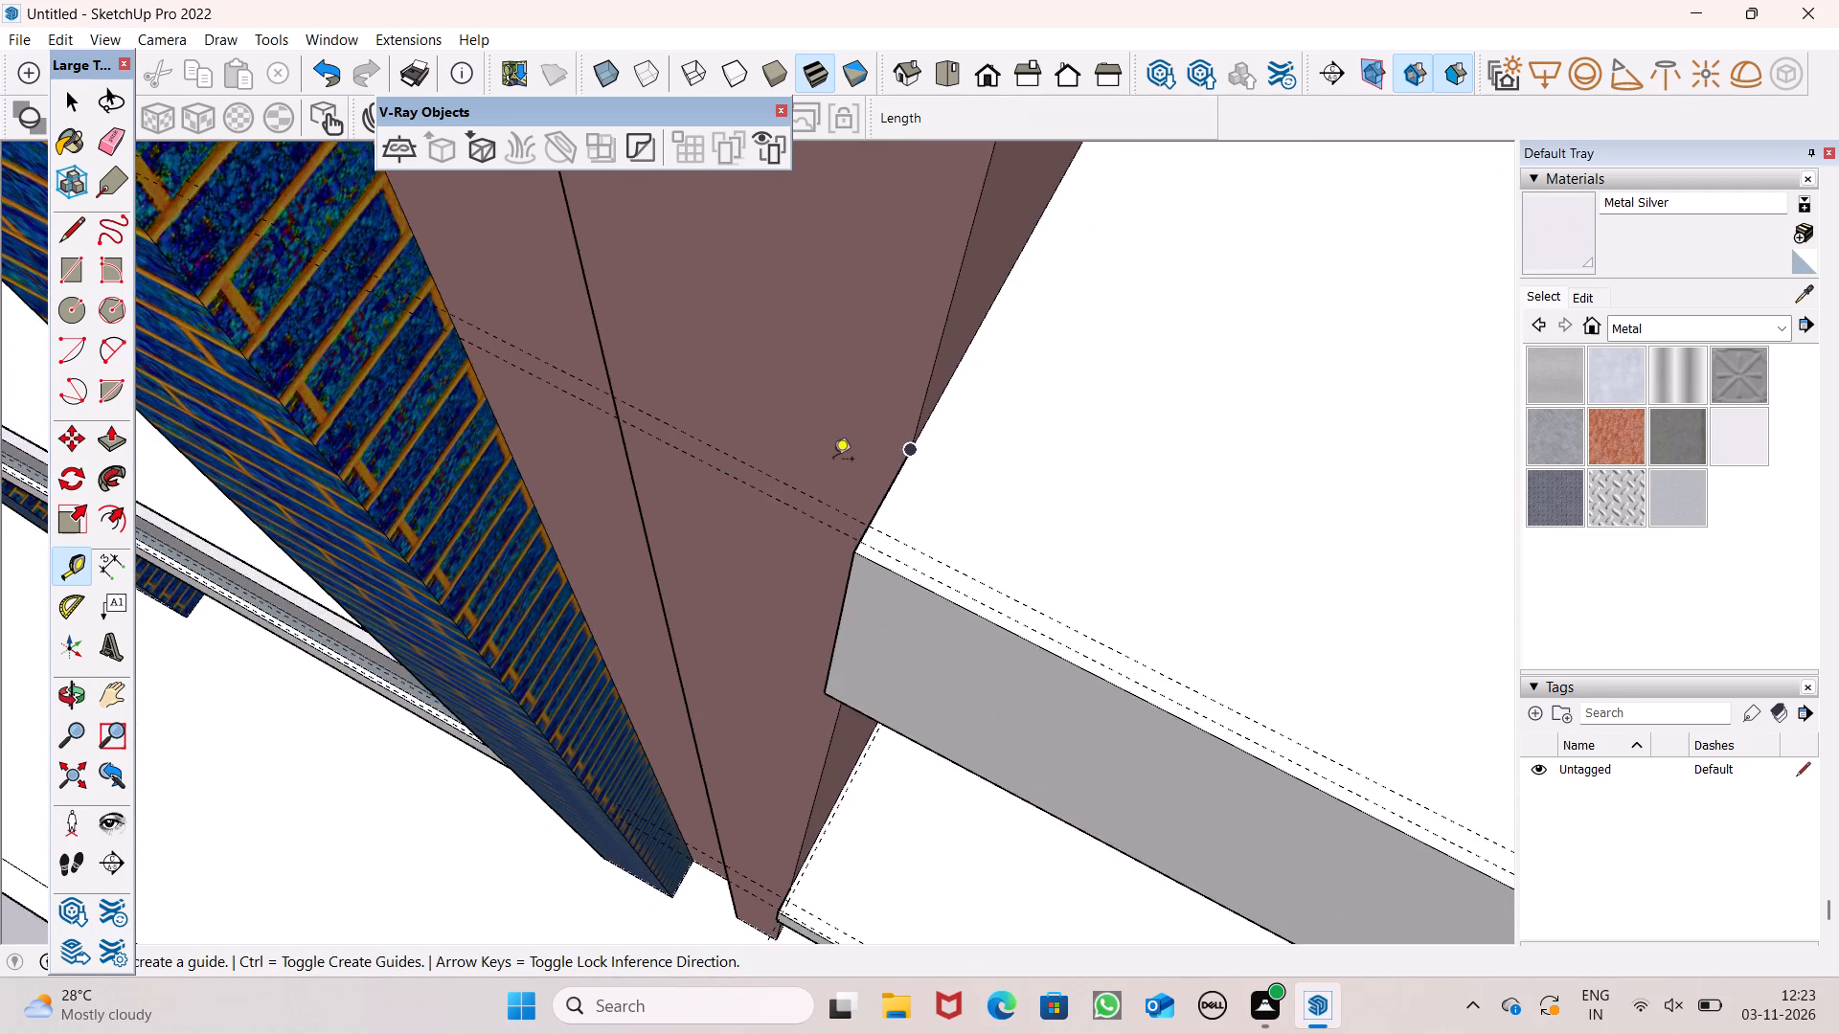
pyautogui.scroll(7, 814, 487)
pyautogui.scroll(6, 1000, 628)
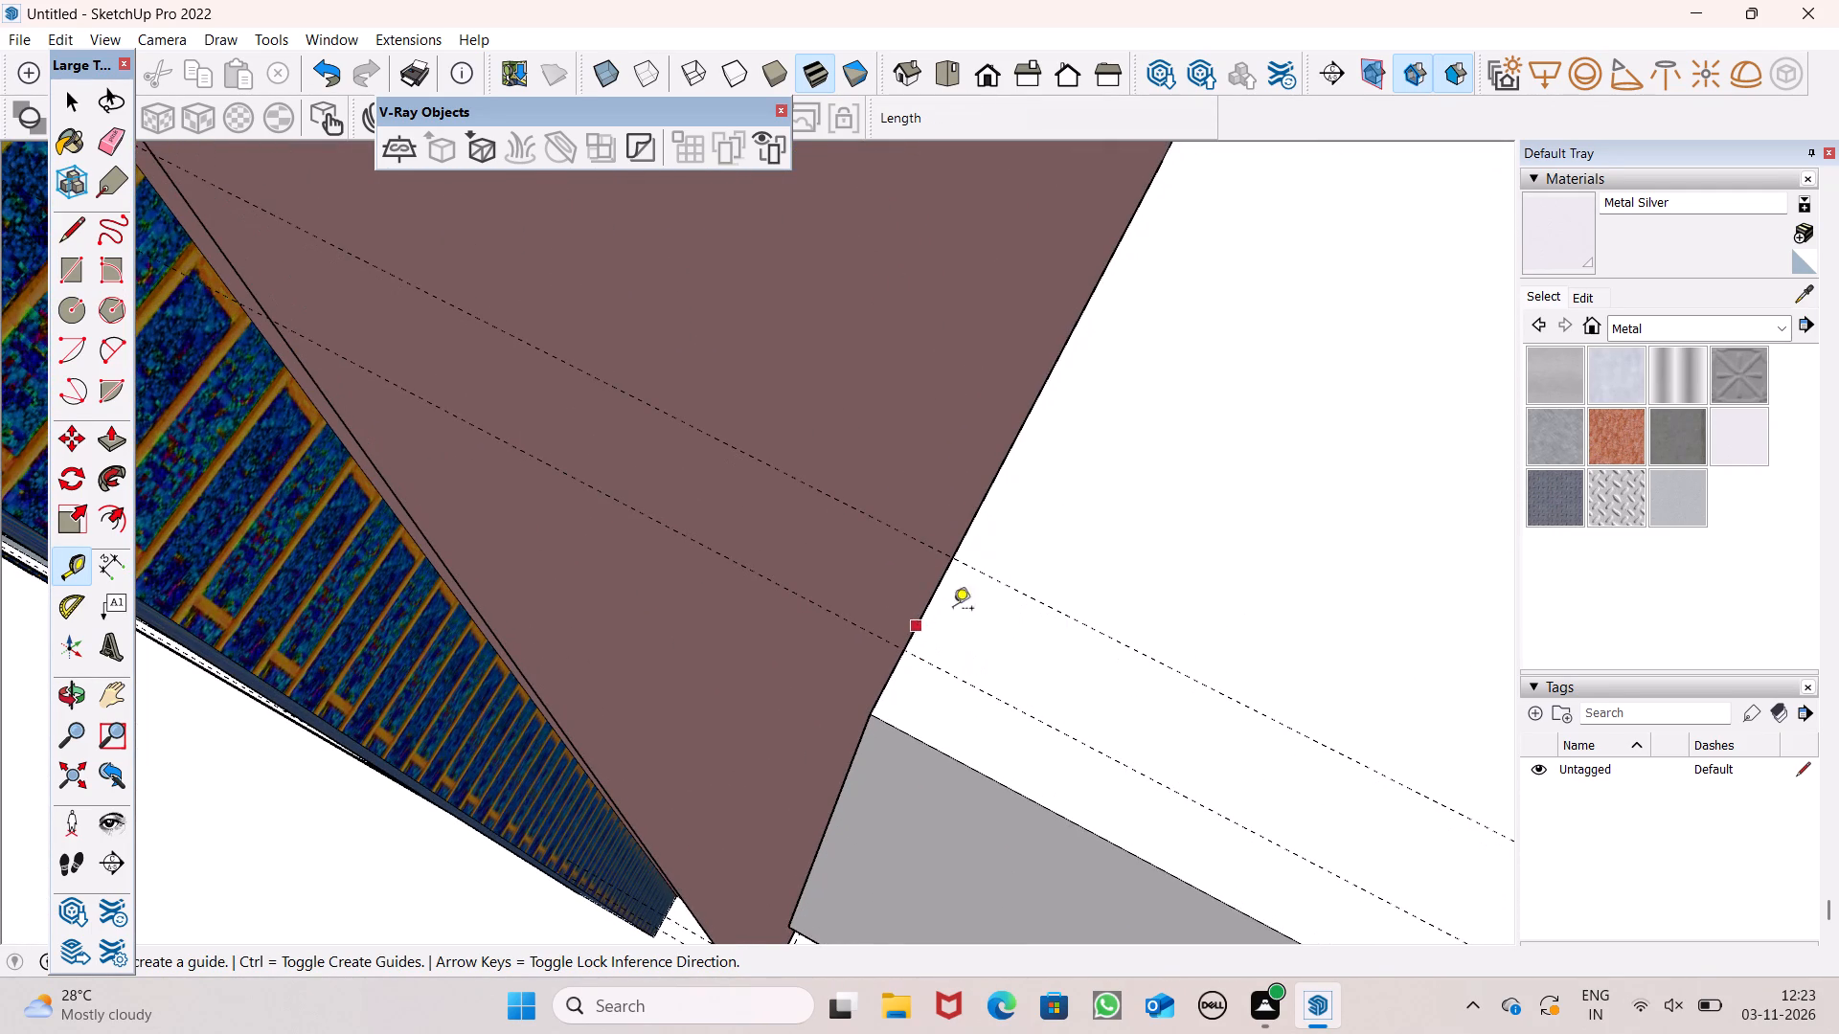
pyautogui.scroll(-3, 1051, 584)
pyautogui.moveTo(1164, 763); pyautogui.dragTo(863, 471, button='middle')
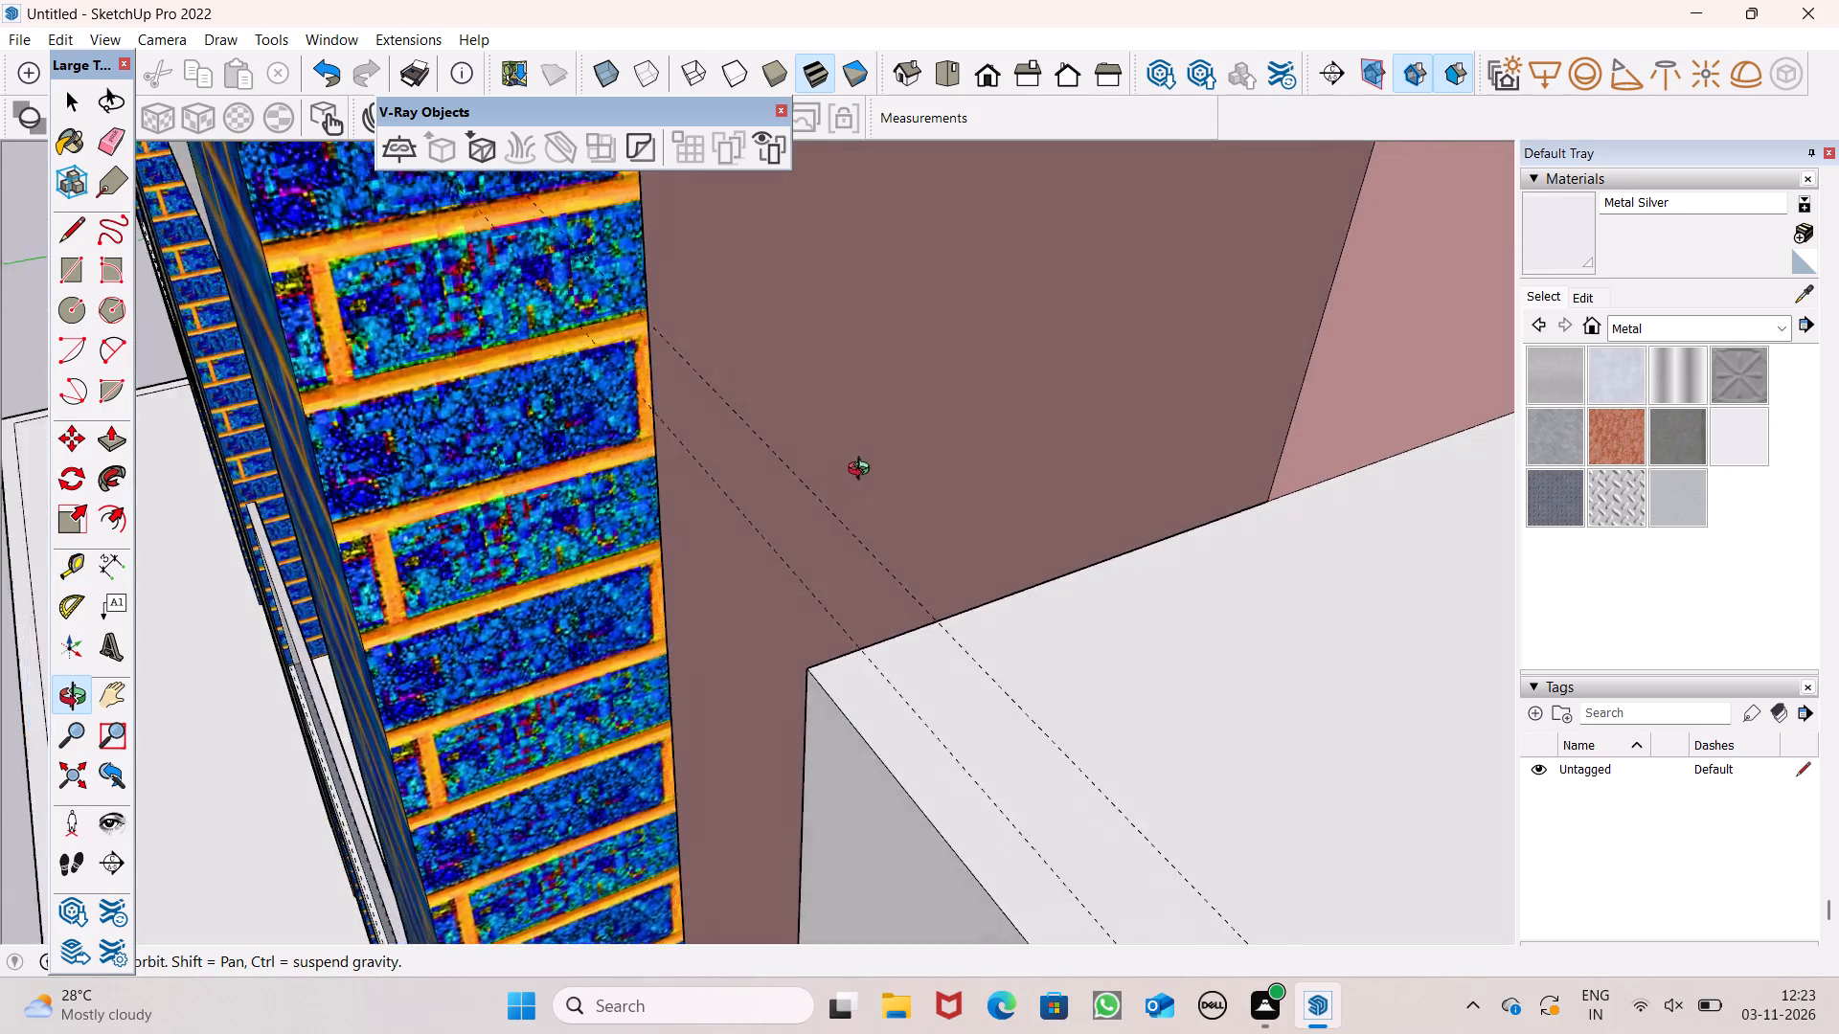
pyautogui.moveTo(863, 471); pyautogui.dragTo(1014, 616, button='middle')
pyautogui.click(1010, 562)
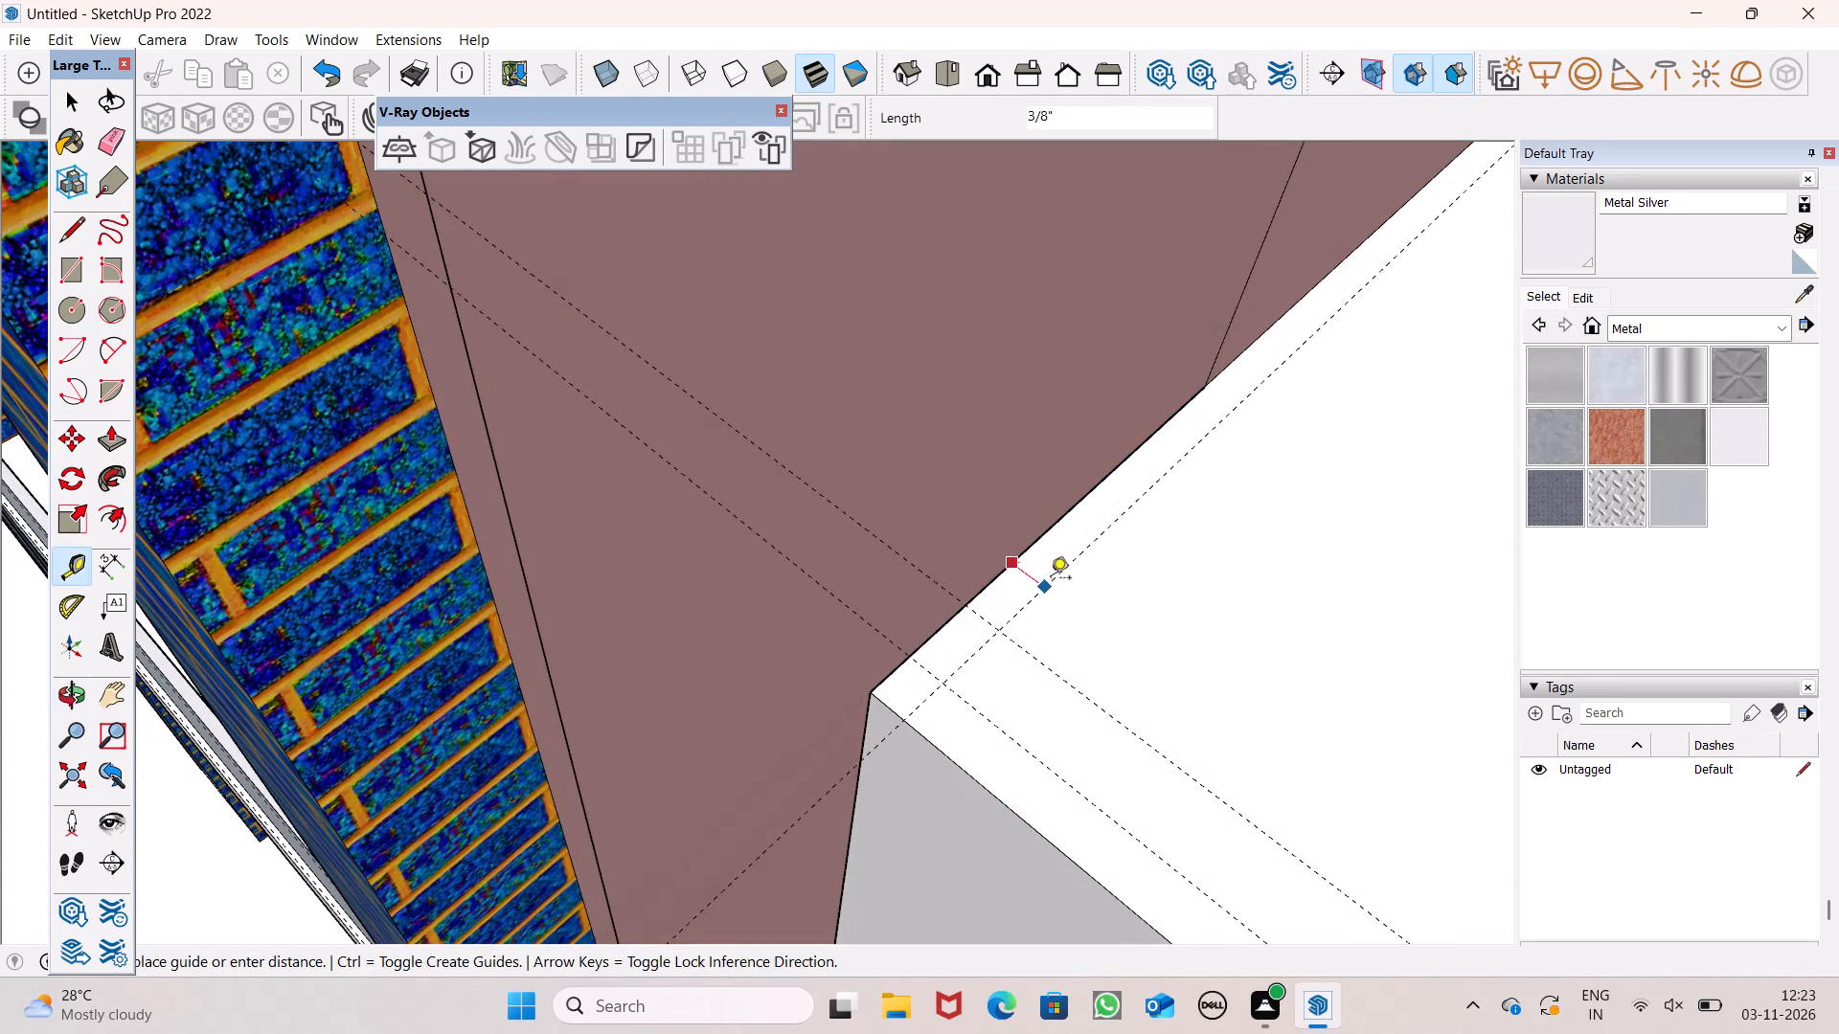
pyautogui.click(1054, 588)
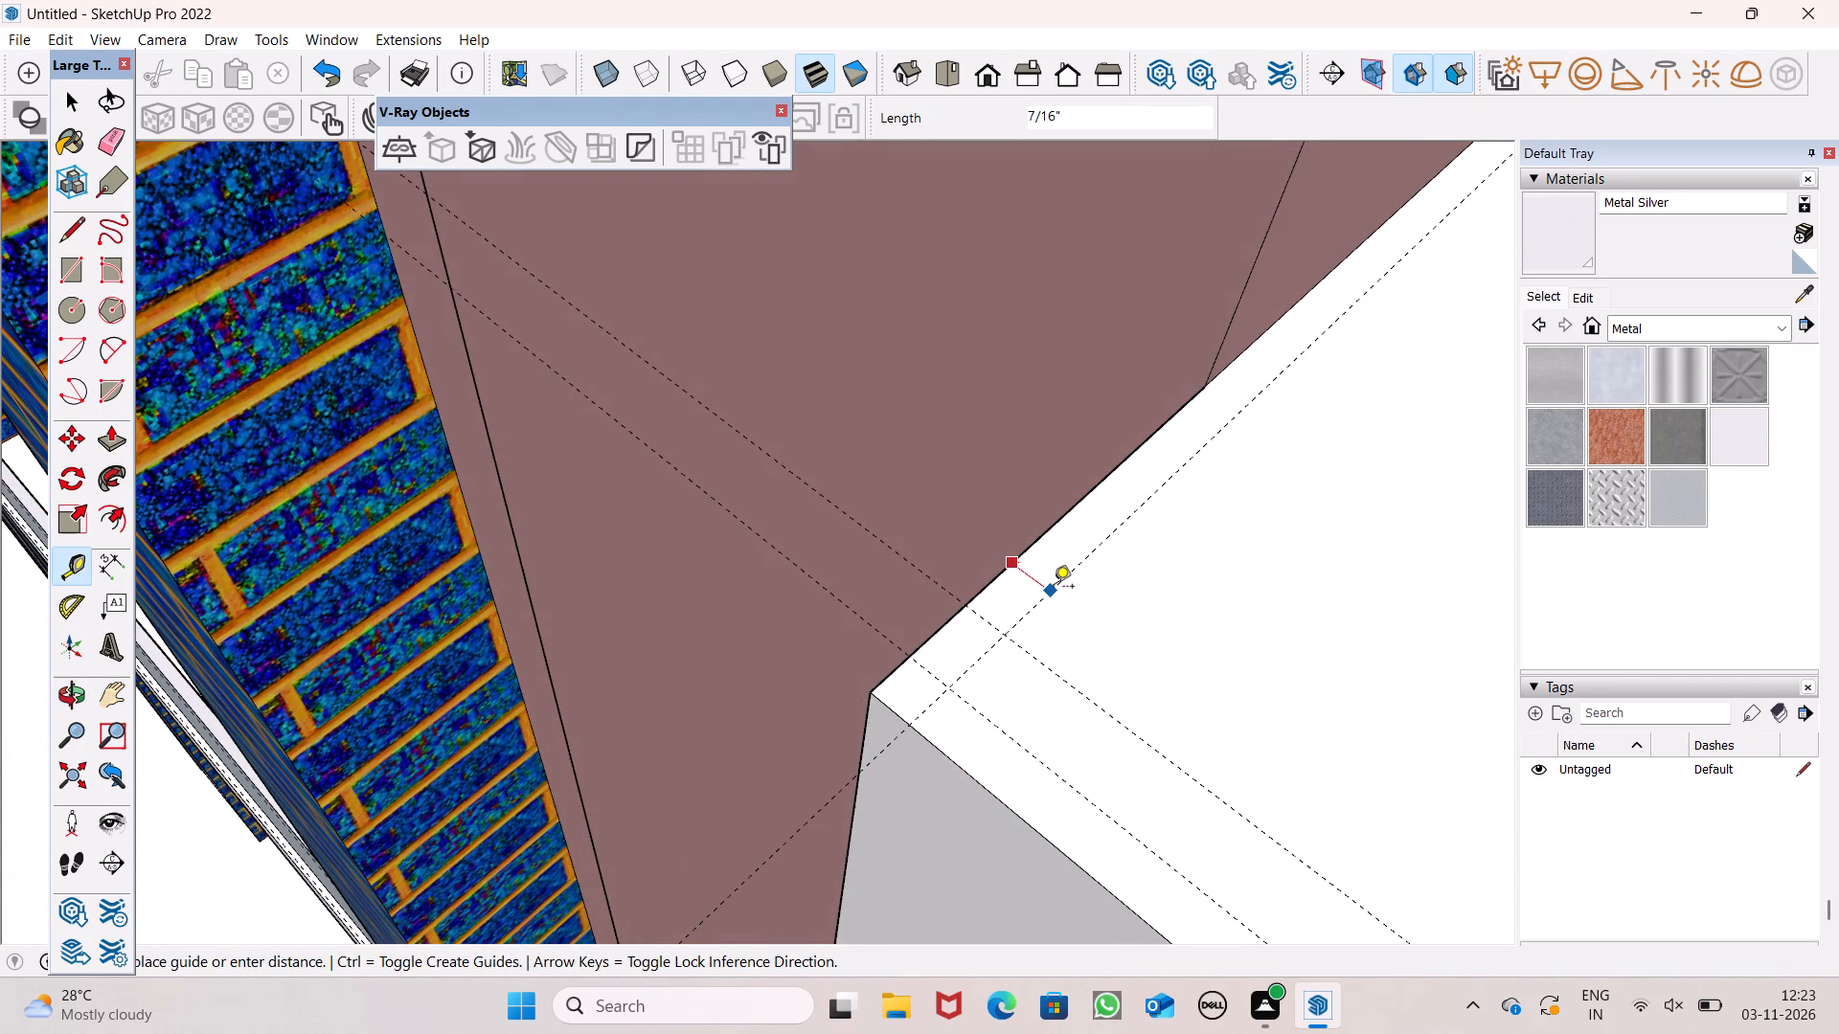
# Place a guide parallel to the second-highest slab's inner side edge, slightly in from the pink pier.
pyautogui.scroll(-5, 1034, 584)
pyautogui.scroll(-5, 986, 677)
pyautogui.scroll(-5, 1016, 749)
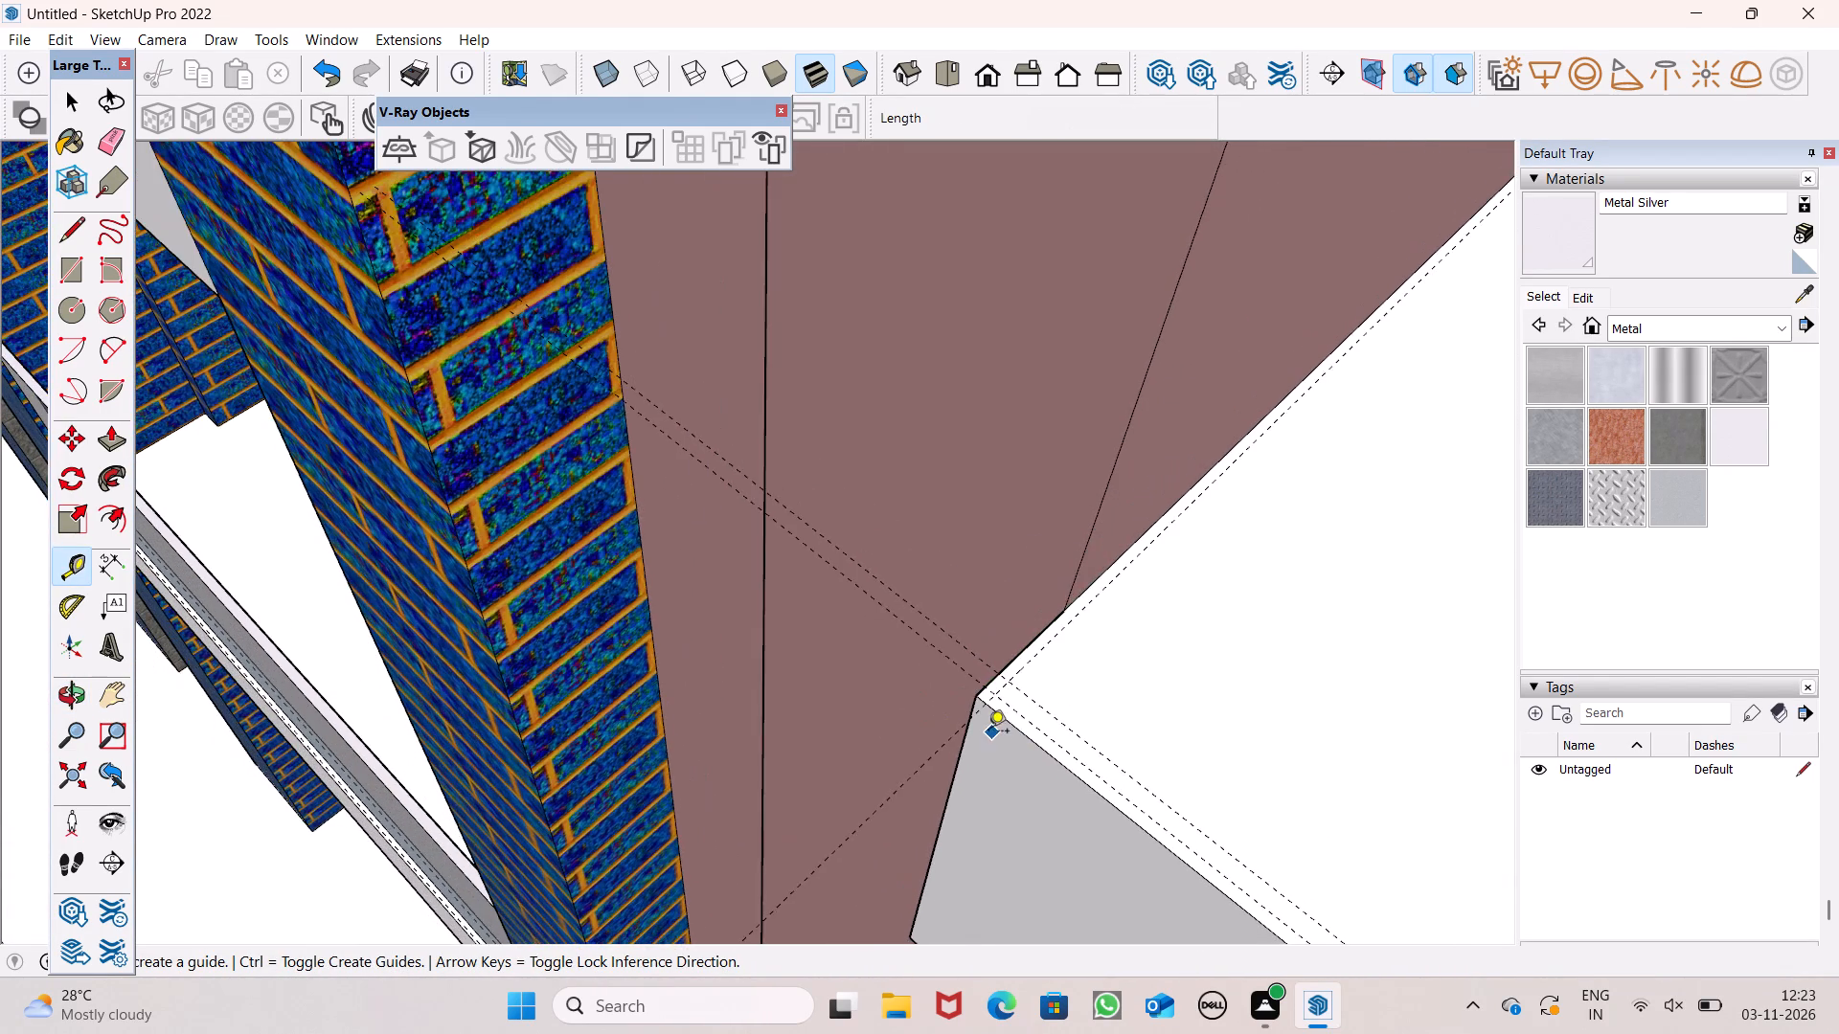
pyautogui.moveTo(1009, 756); pyautogui.dragTo(1062, 820, button='middle')
pyautogui.scroll(-18, 919, 744)
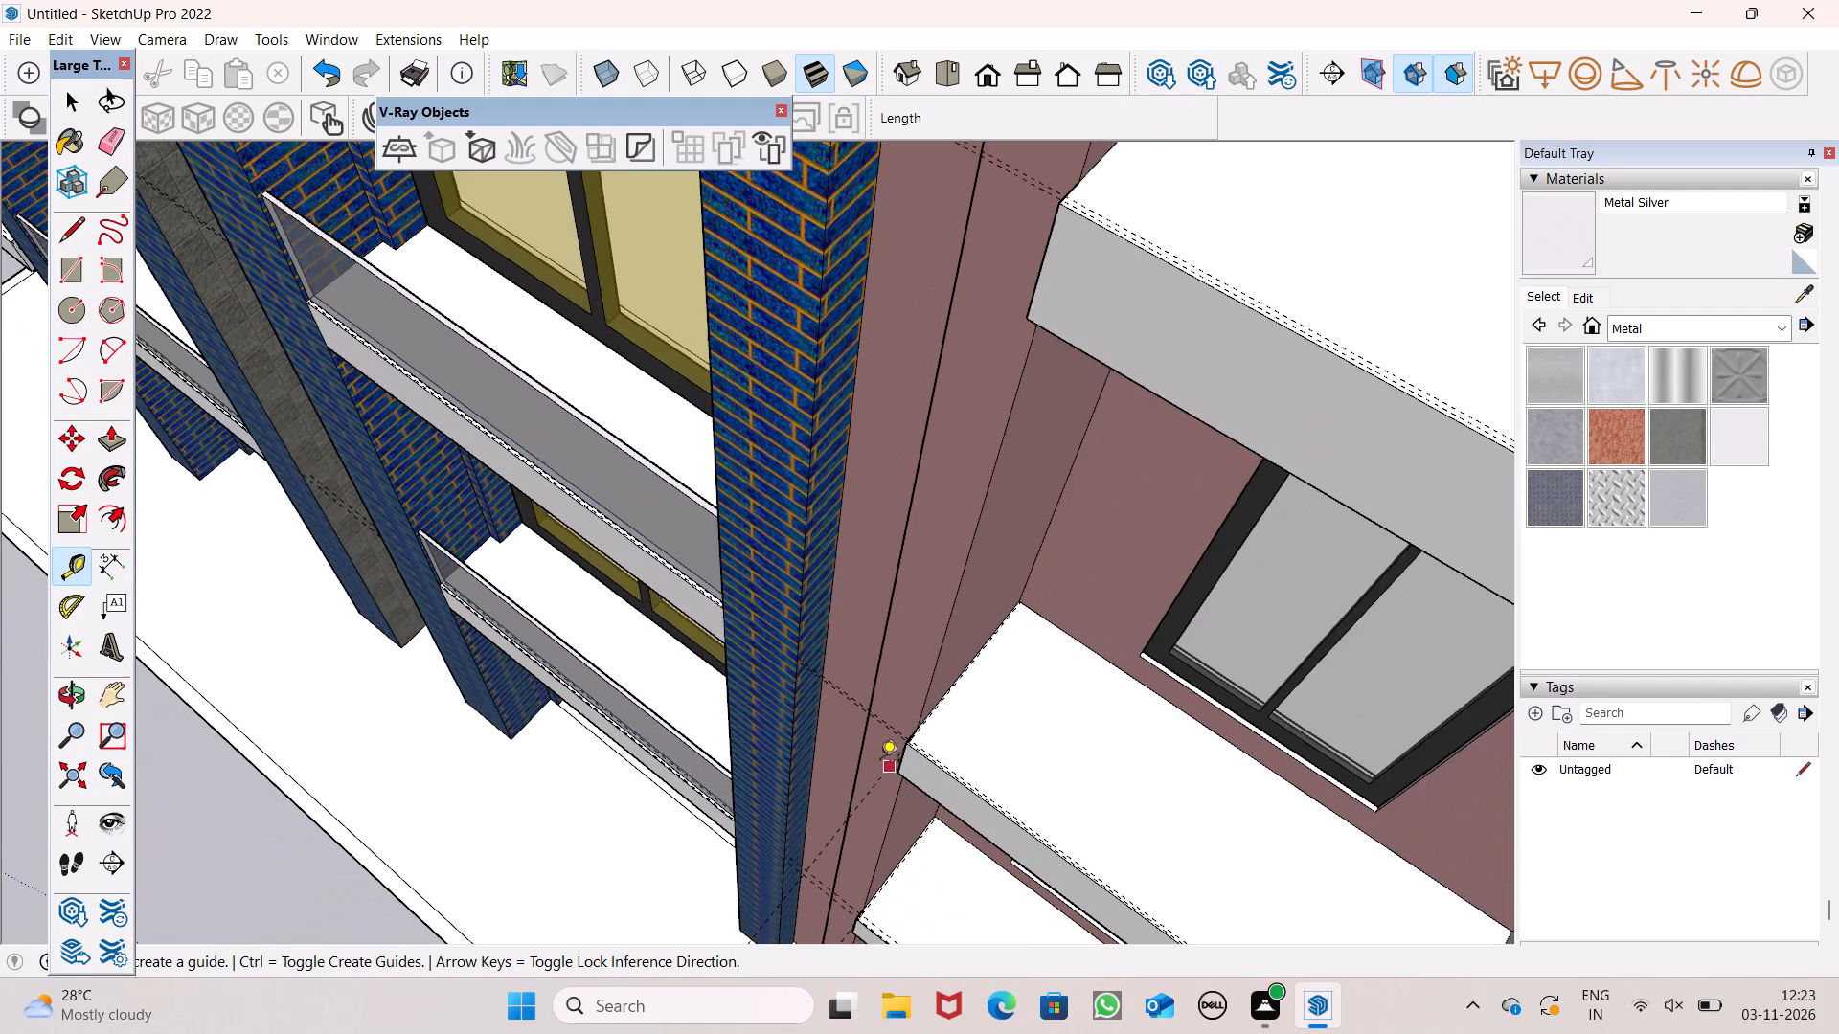
pyautogui.scroll(-6, 863, 731)
pyautogui.scroll(7, 989, 553)
pyautogui.scroll(8, 911, 510)
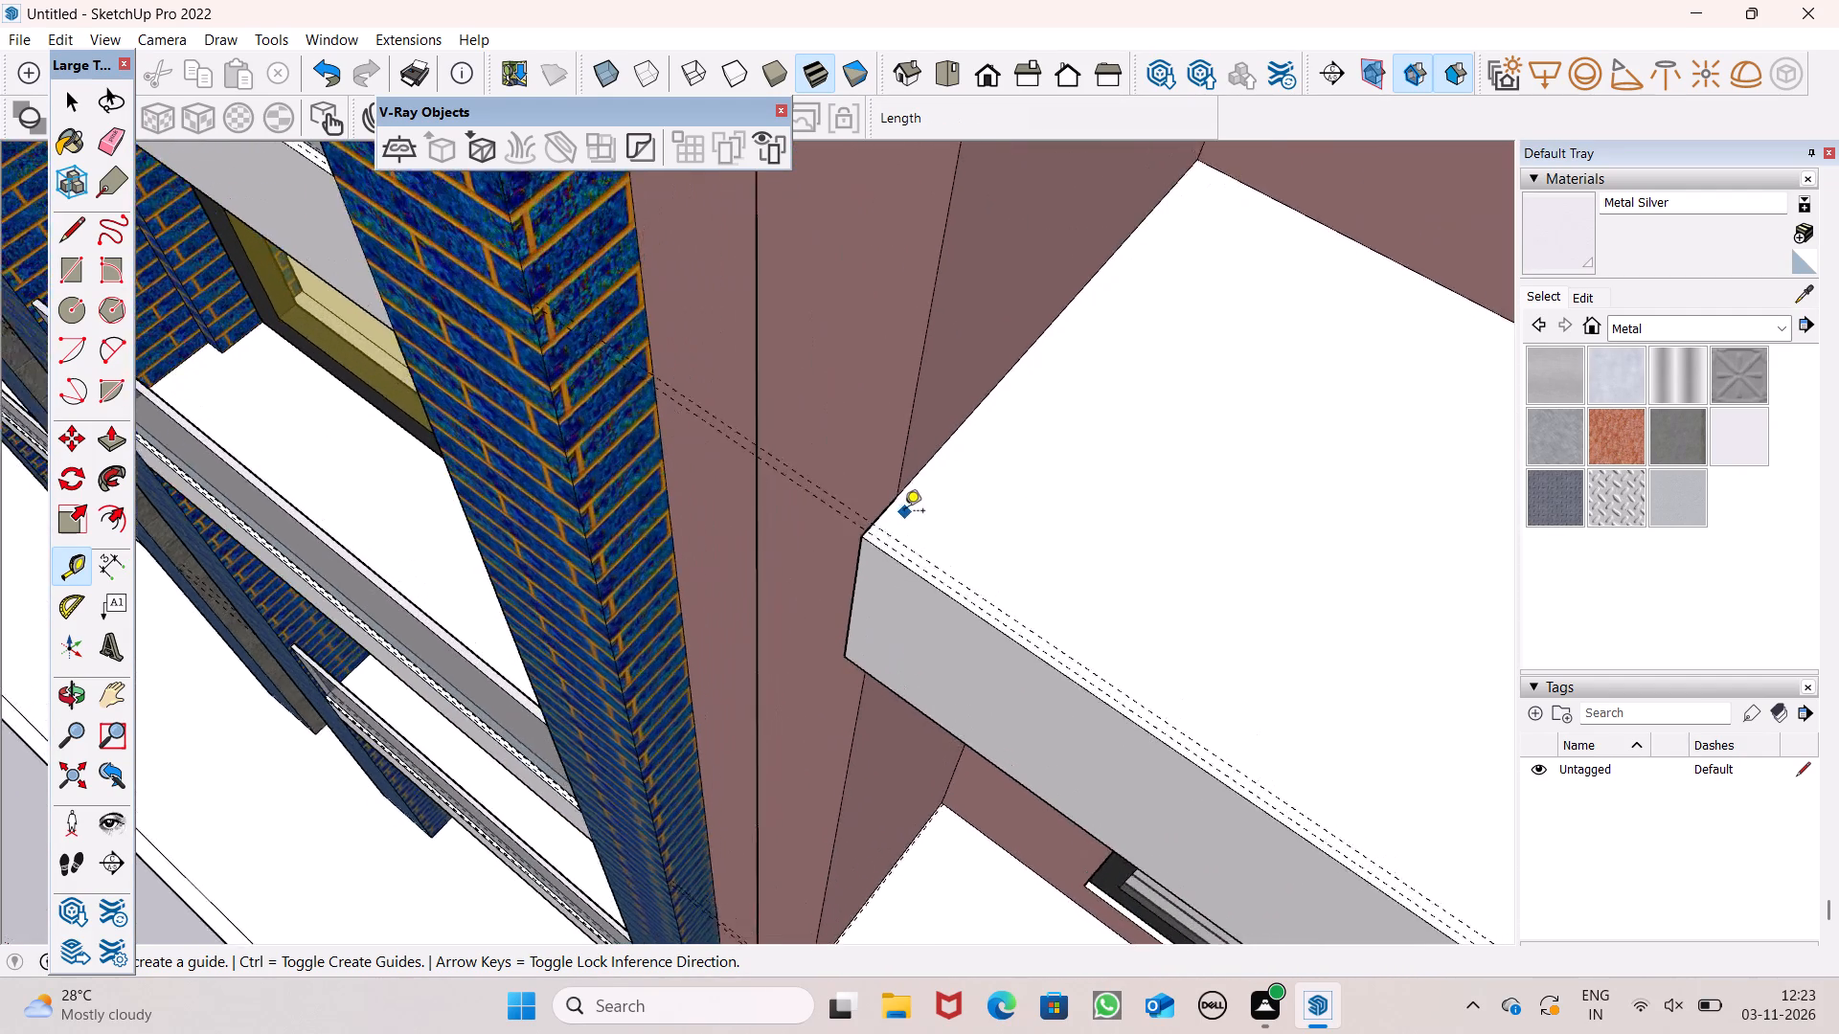
pyautogui.scroll(16, 904, 512)
pyautogui.click(848, 479)
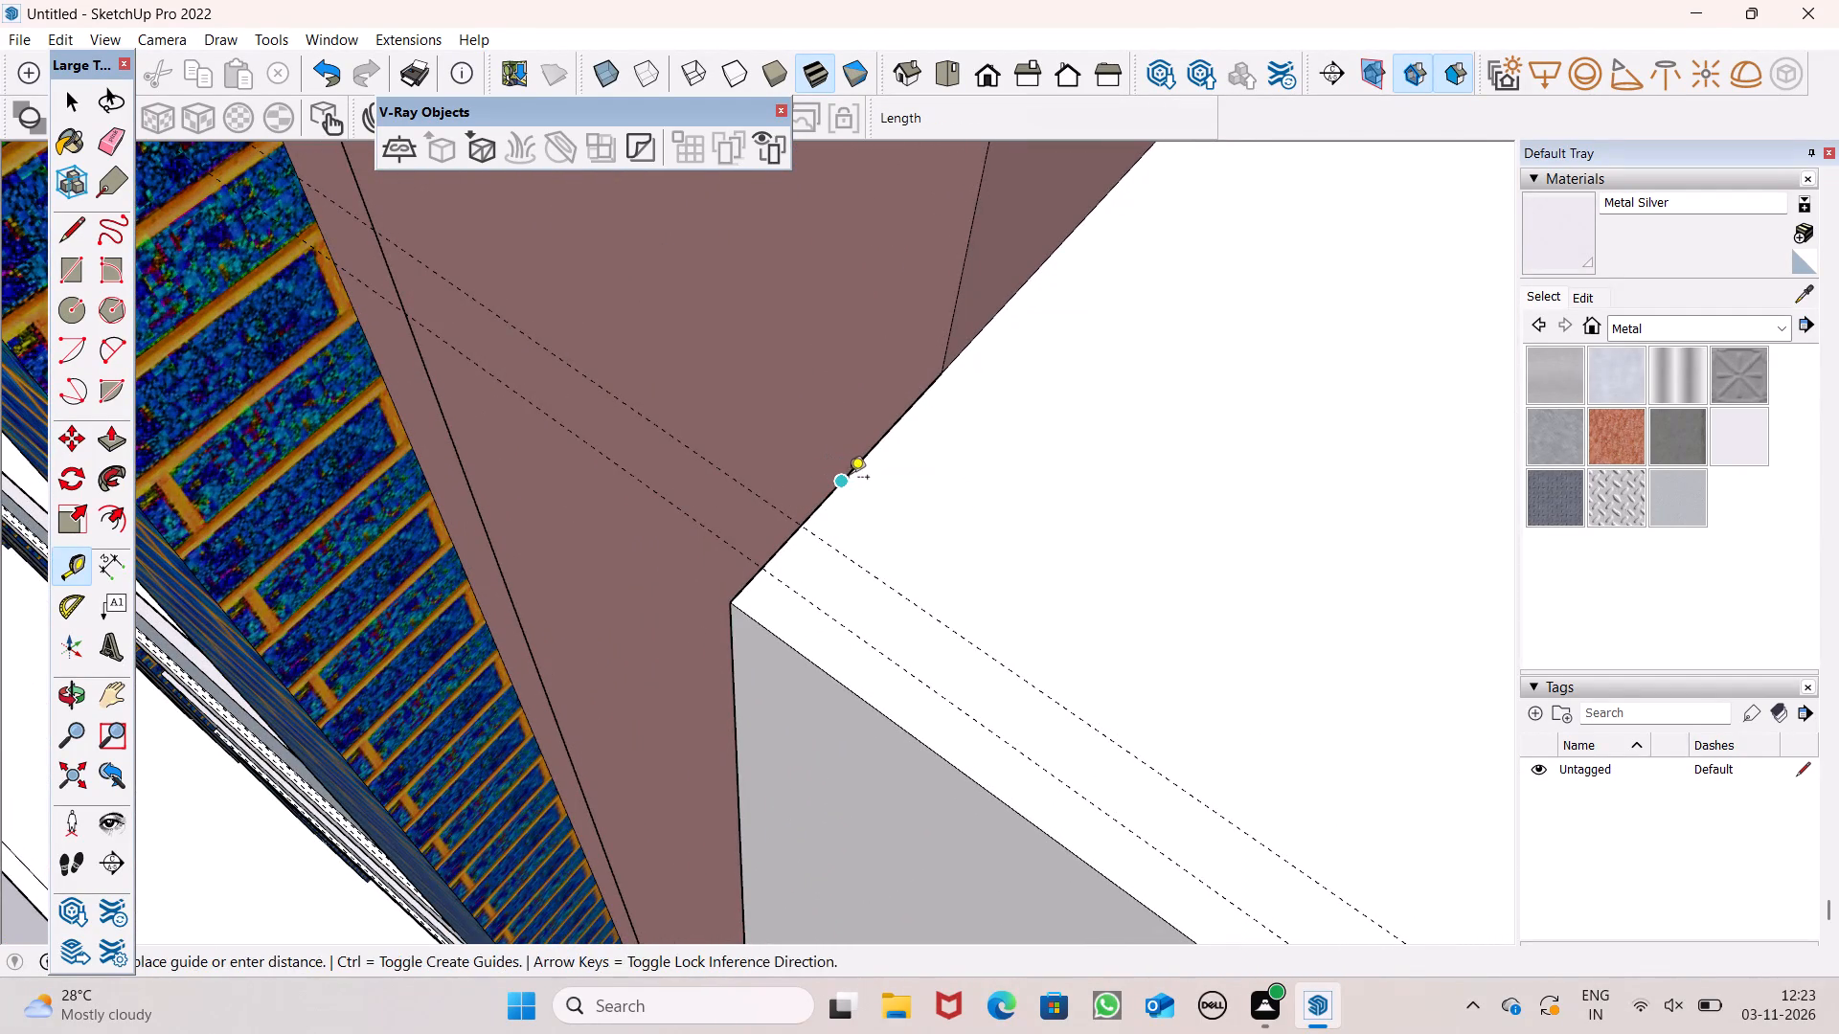
pyautogui.click(927, 528)
# Place a guide parallel to the top balcony slab's inner side edge, about 7/8" in from the pink pier.
pyautogui.scroll(-13, 860, 591)
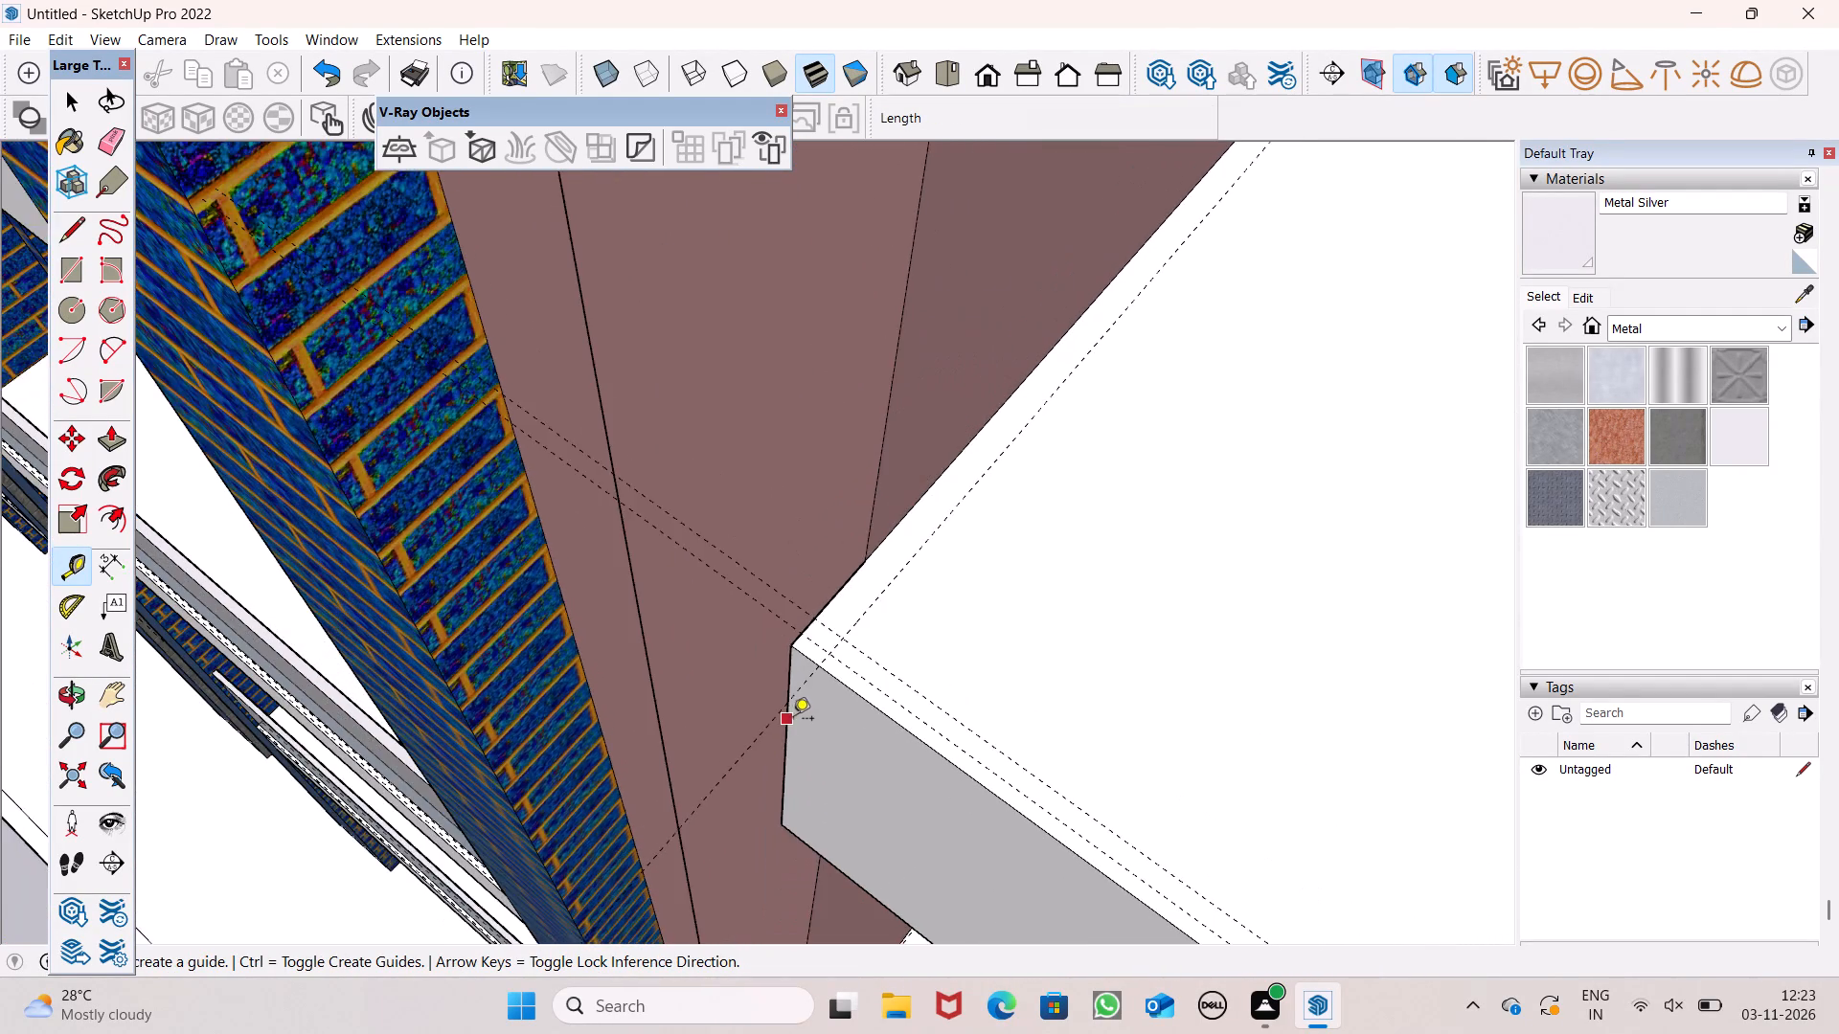
pyautogui.scroll(-19, 794, 730)
pyautogui.scroll(-7, 762, 788)
pyautogui.scroll(15, 806, 529)
pyautogui.scroll(8, 738, 562)
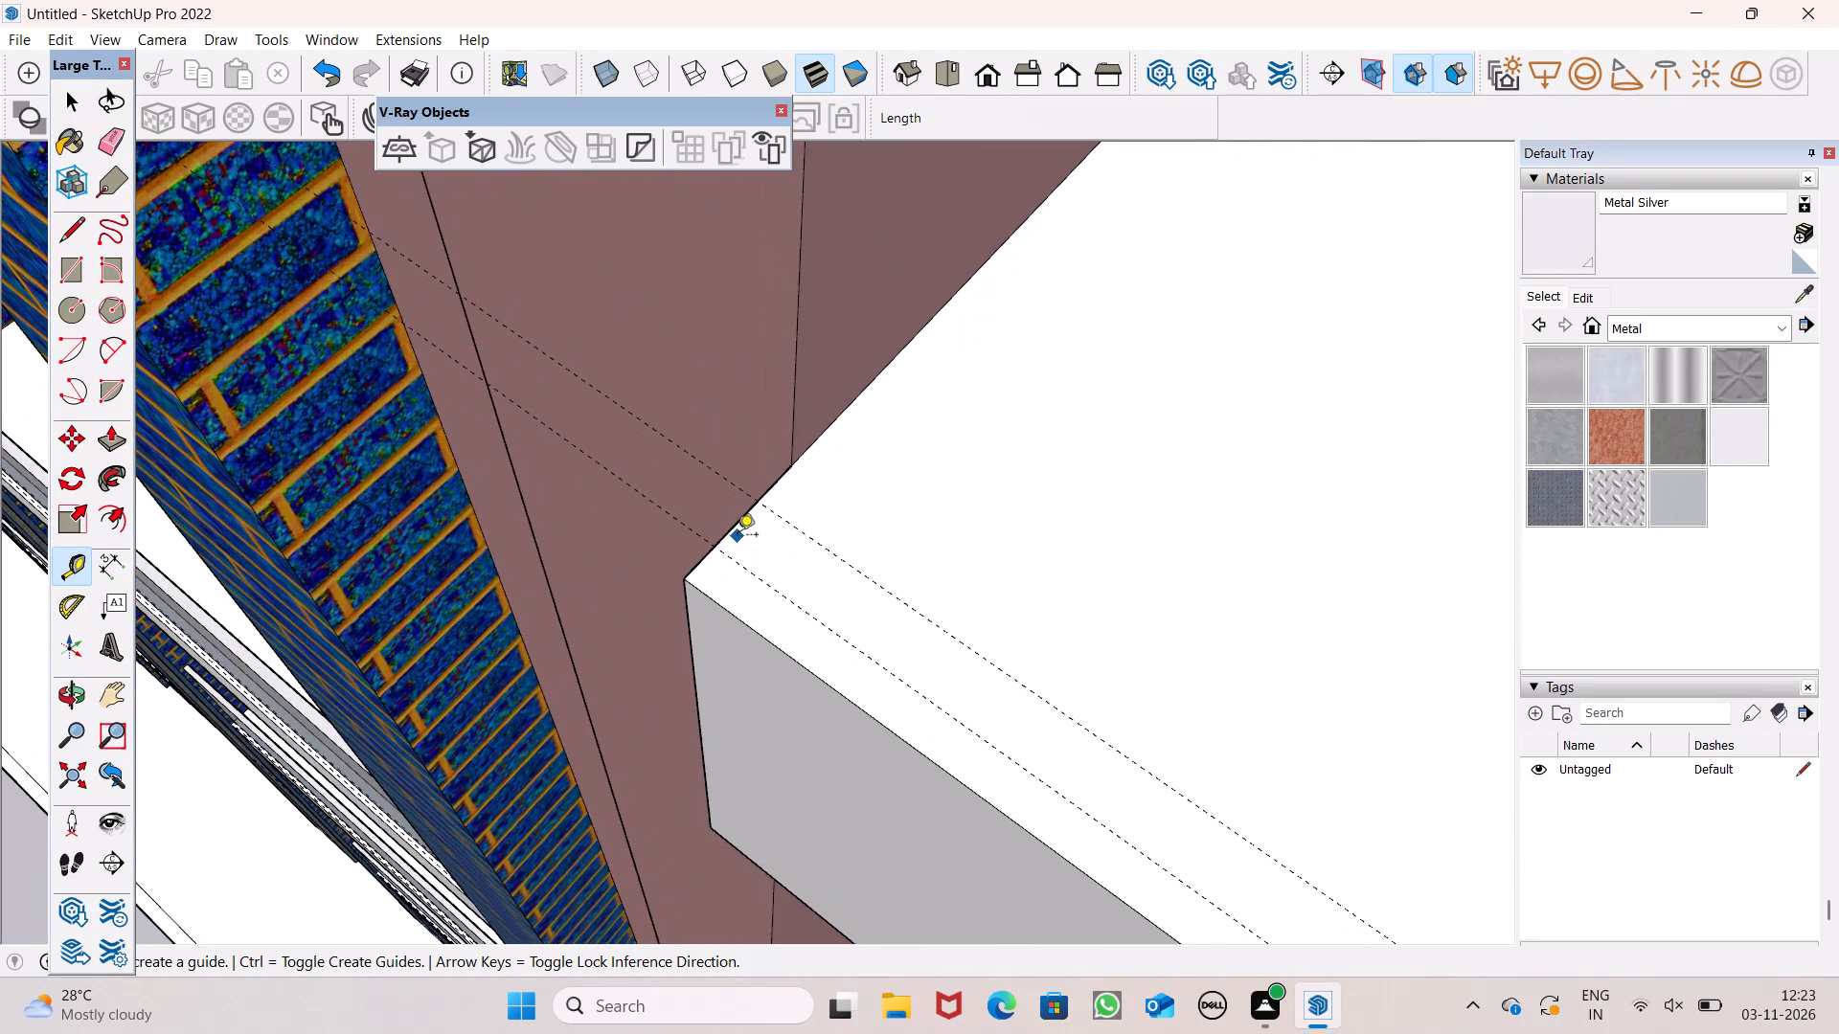
pyautogui.scroll(8, 738, 535)
pyautogui.click(736, 505)
pyautogui.click(774, 563)
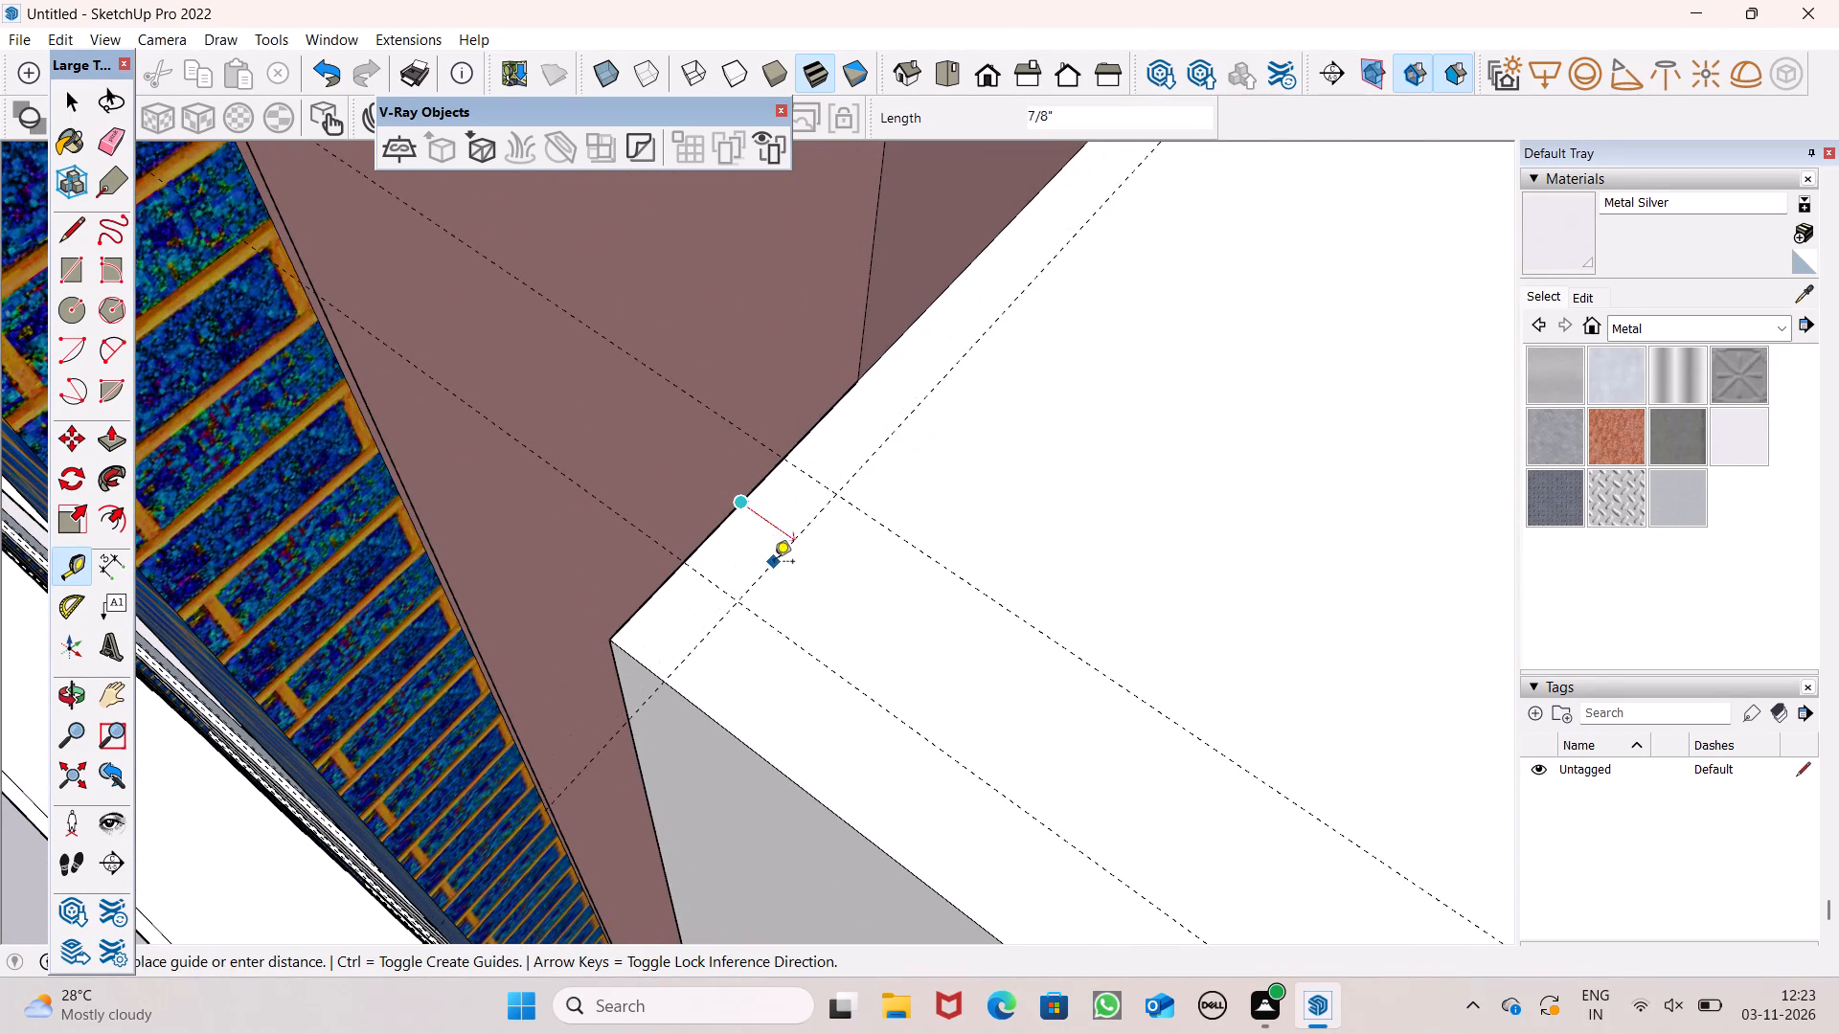
# On the top balcony slab, draw a line about 7/8" from the pier corner to the inner side guide, continuing 3 5/8" to the outermost front guide.
pyautogui.scroll(-18, 811, 736)
pyautogui.scroll(-7, 757, 708)
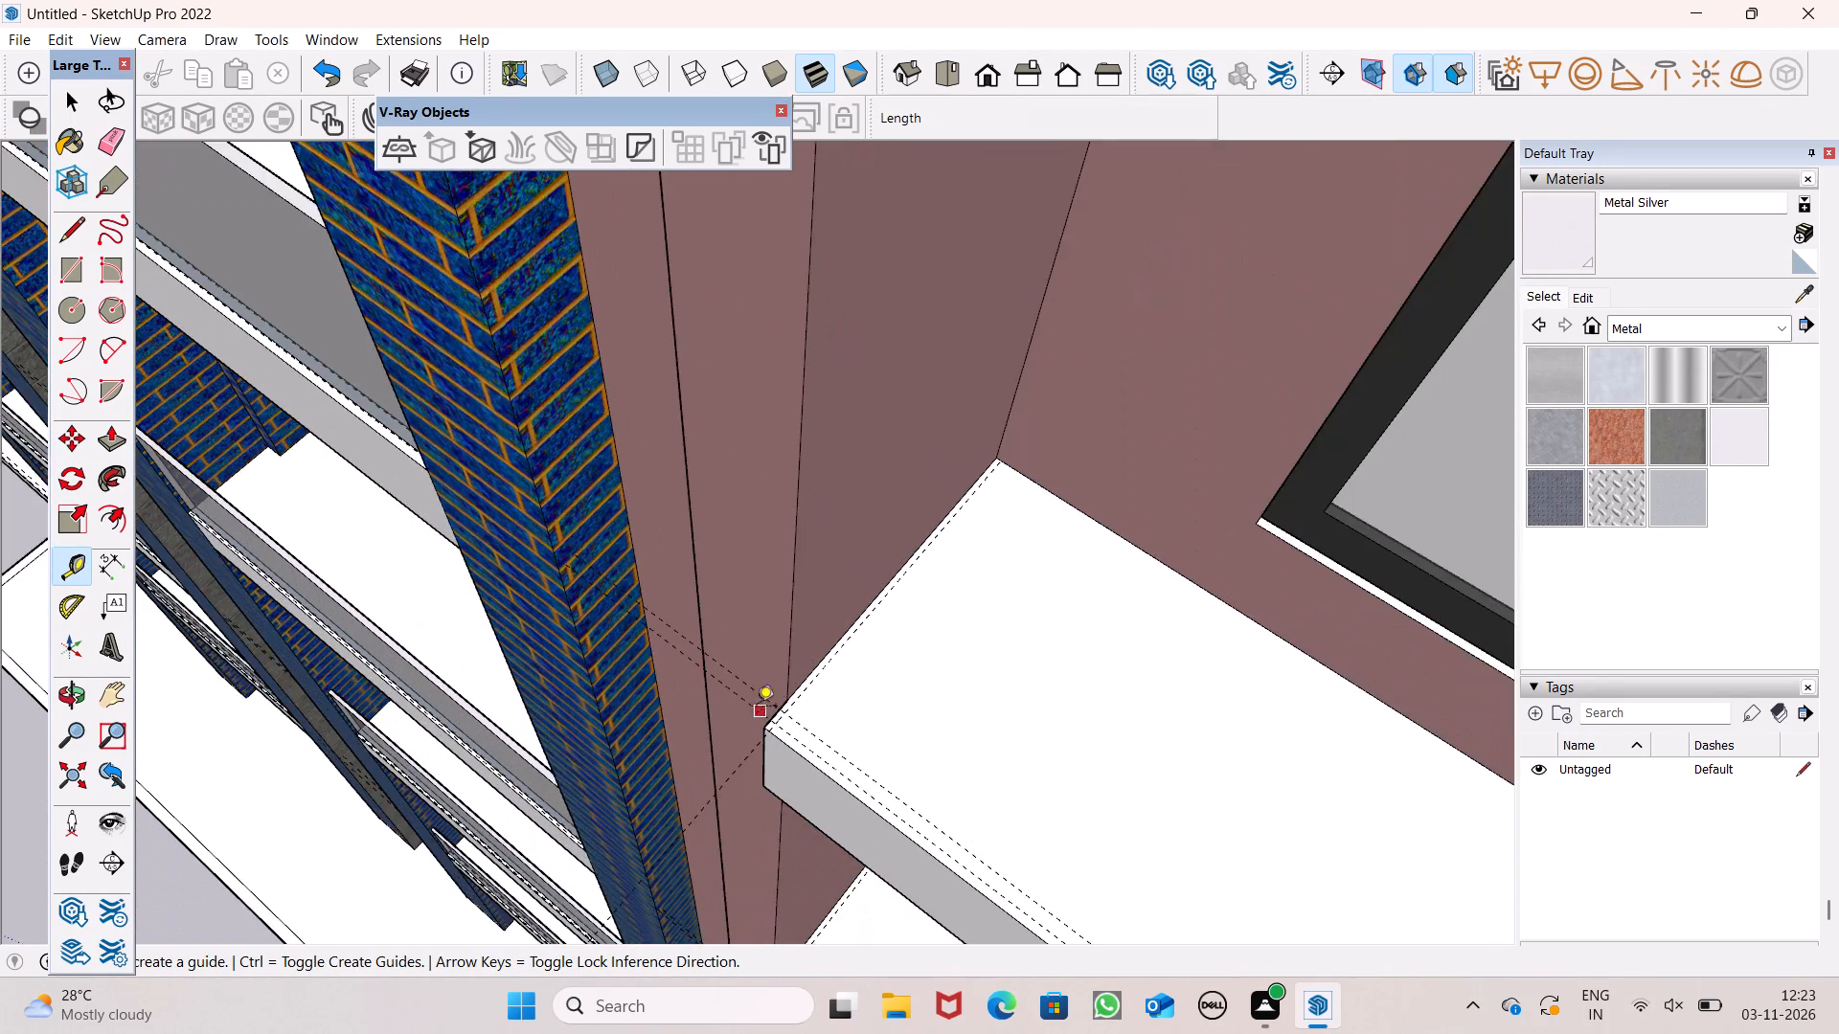
pyautogui.scroll(-14, 757, 693)
pyautogui.scroll(-3, 858, 564)
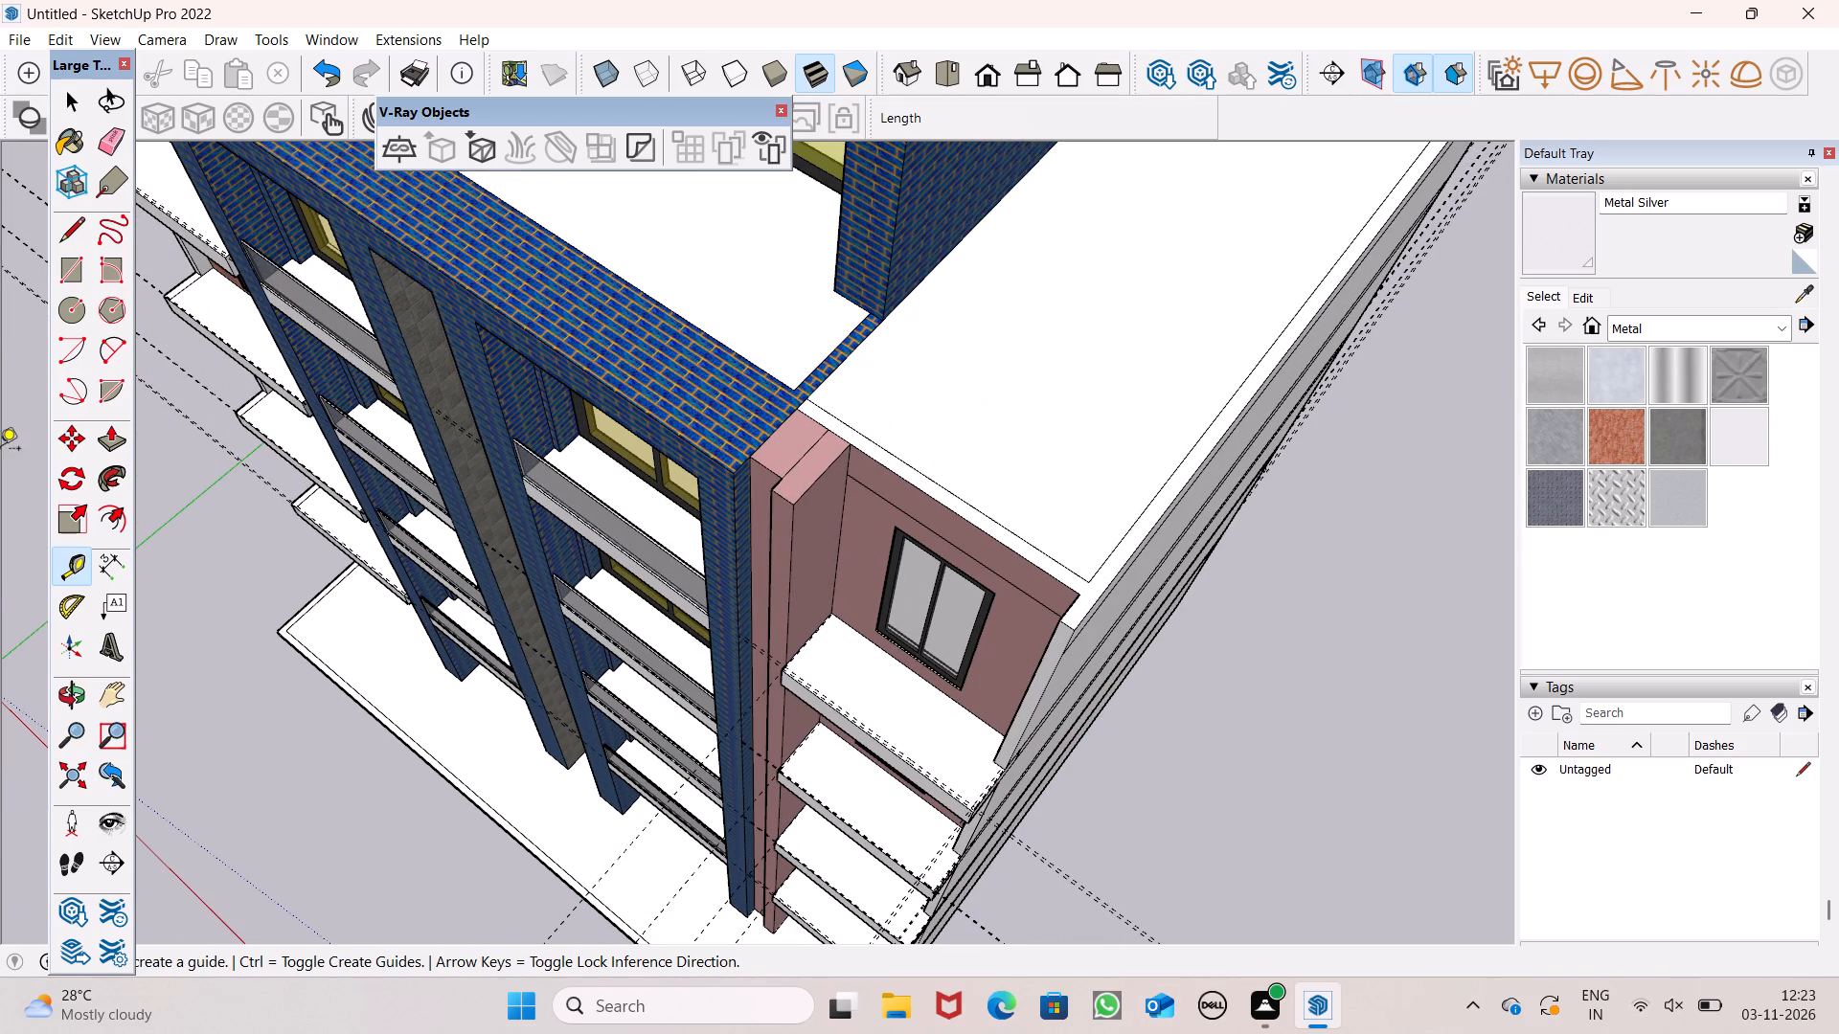
pyautogui.click(58, 237)
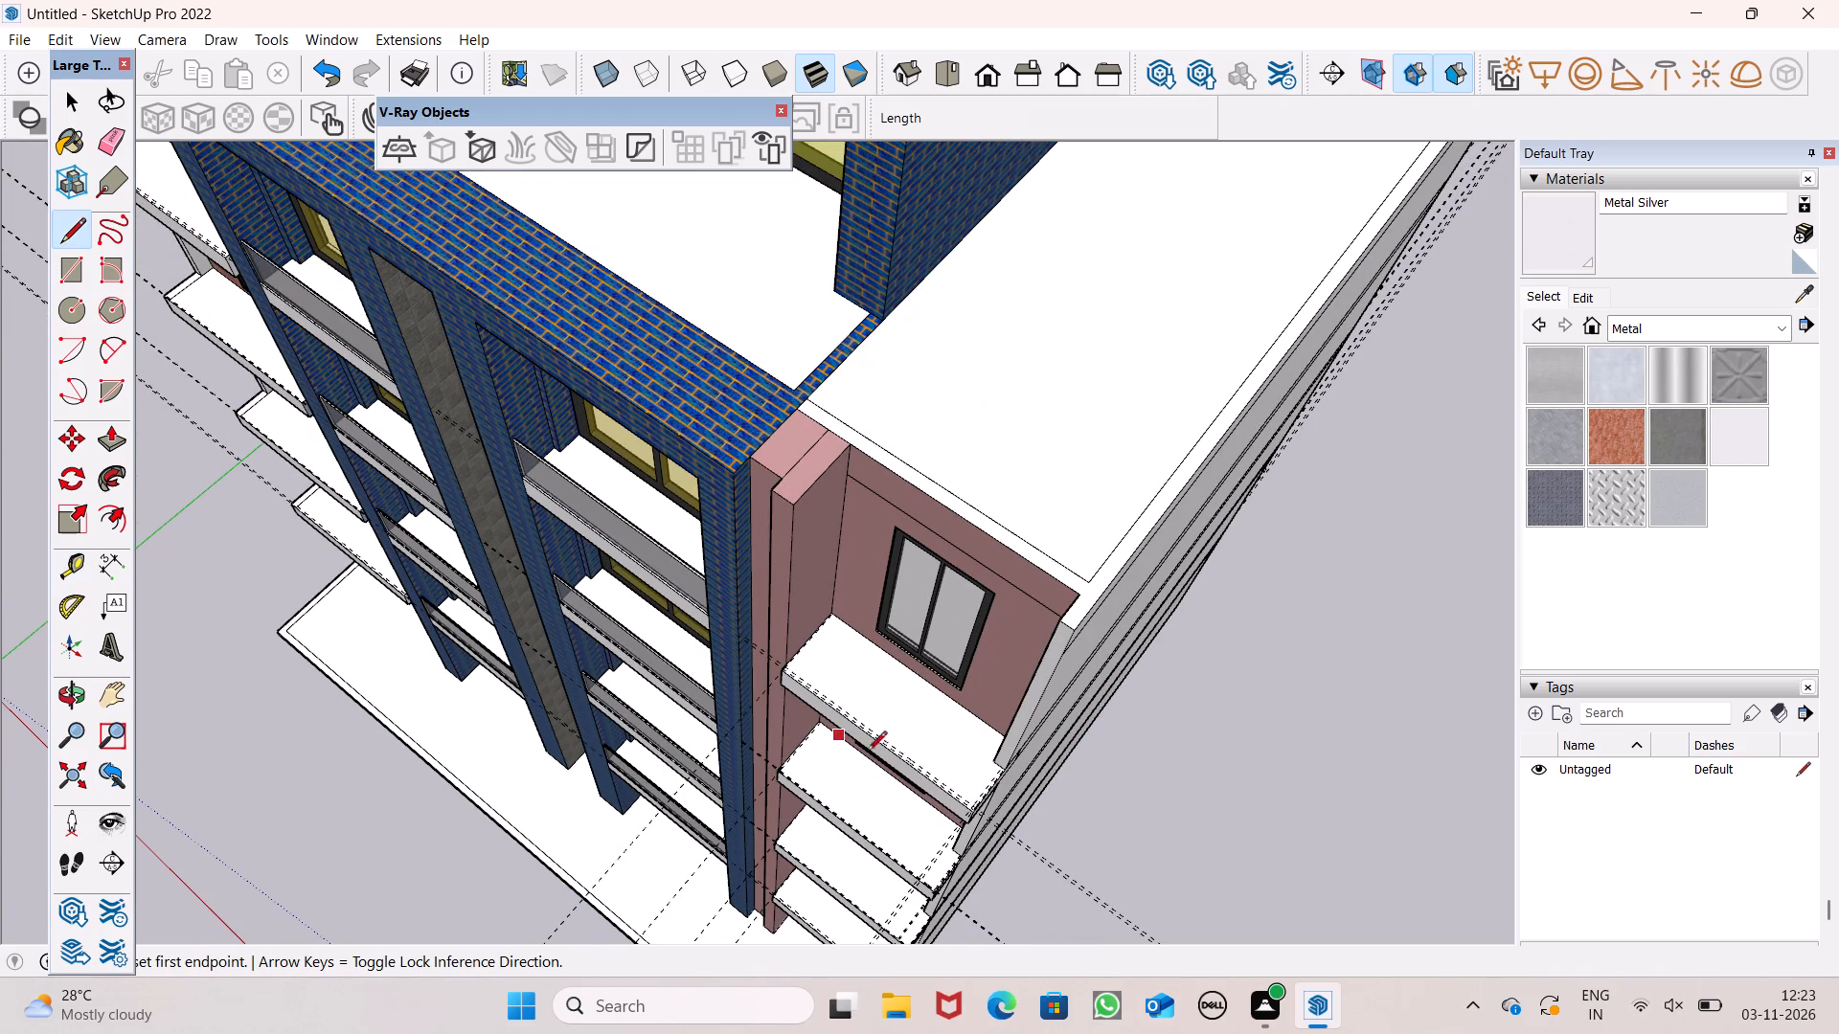
pyautogui.scroll(7, 863, 737)
pyautogui.scroll(6, 689, 780)
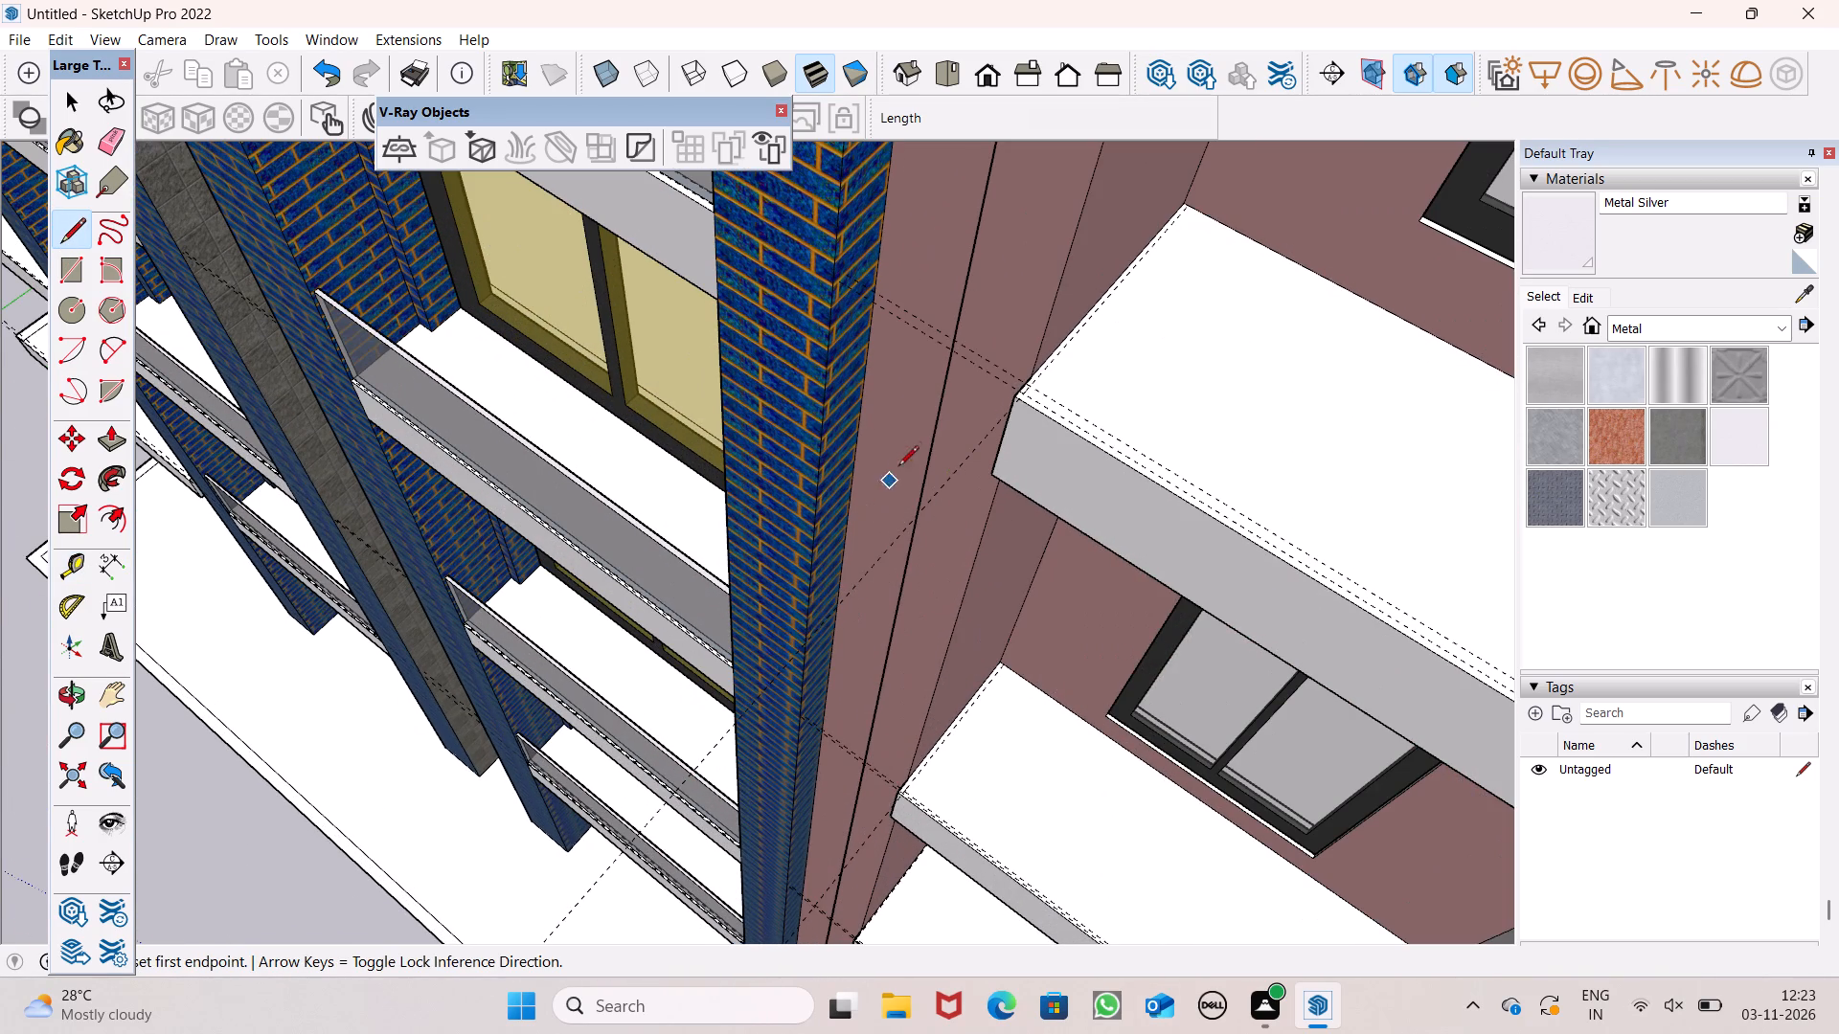
pyautogui.scroll(19, 1025, 360)
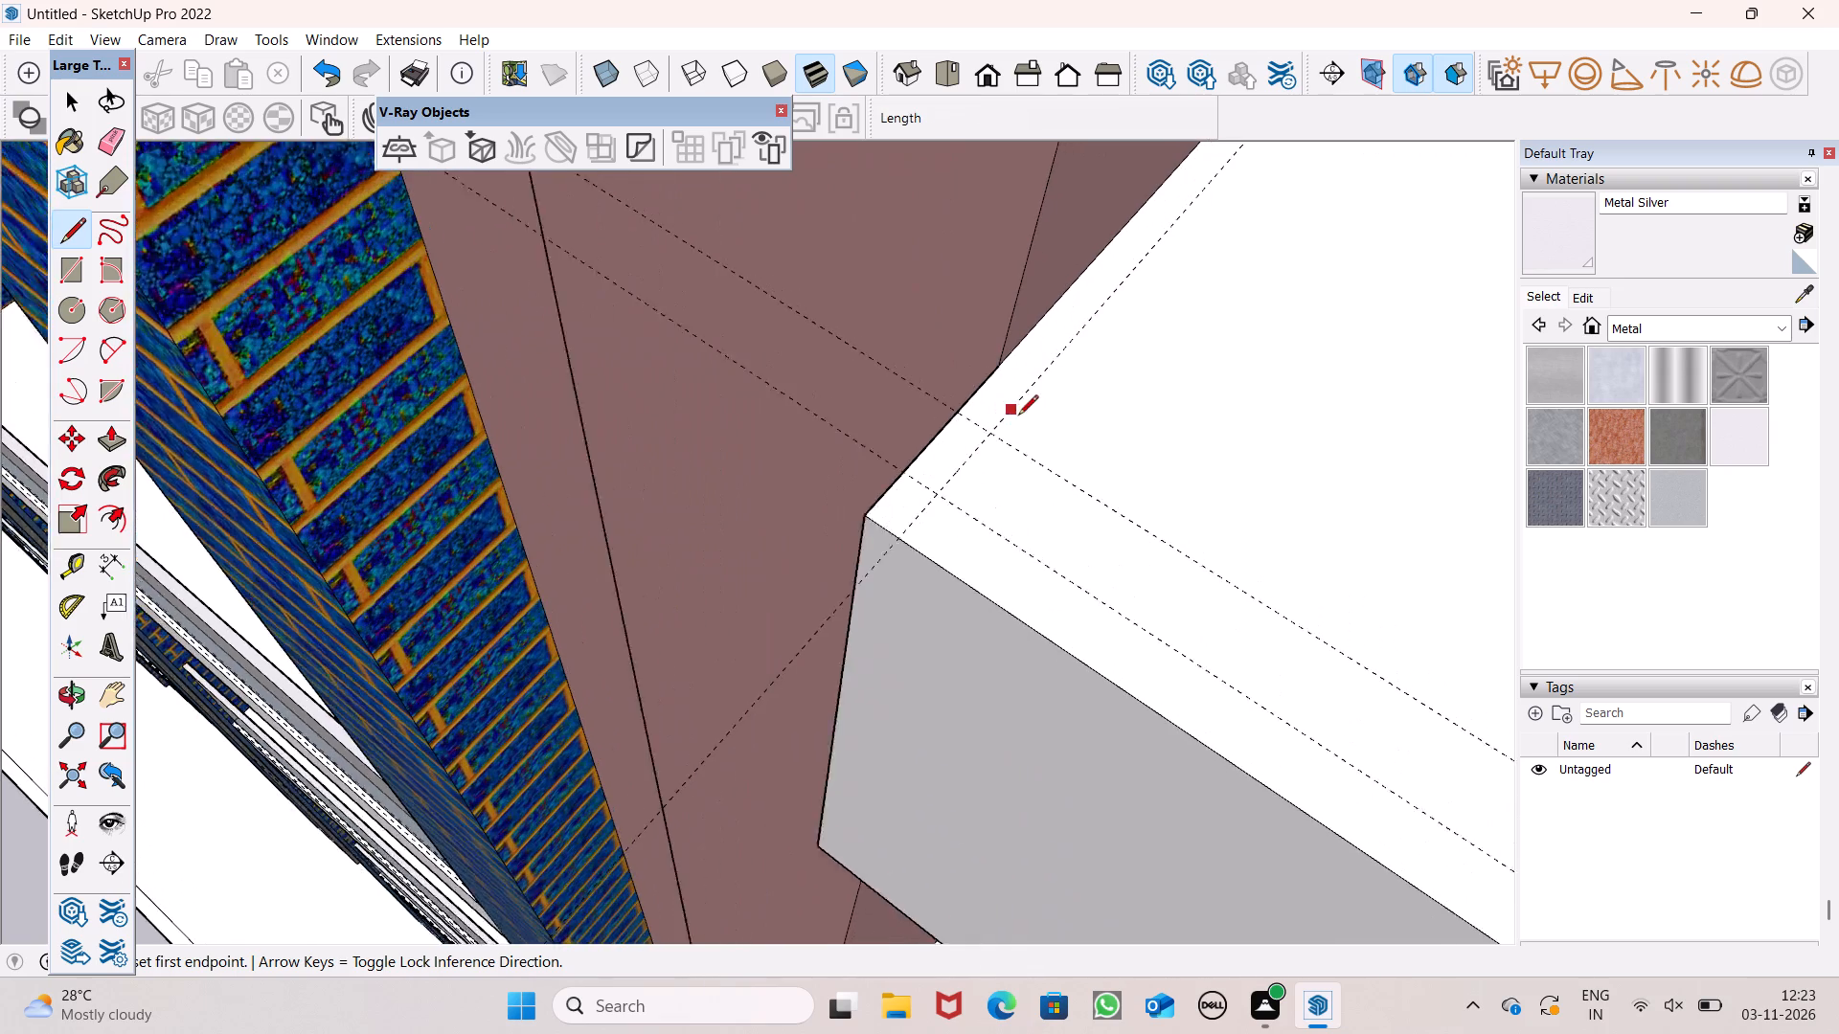
pyautogui.scroll(11, 1018, 416)
pyautogui.click(998, 276)
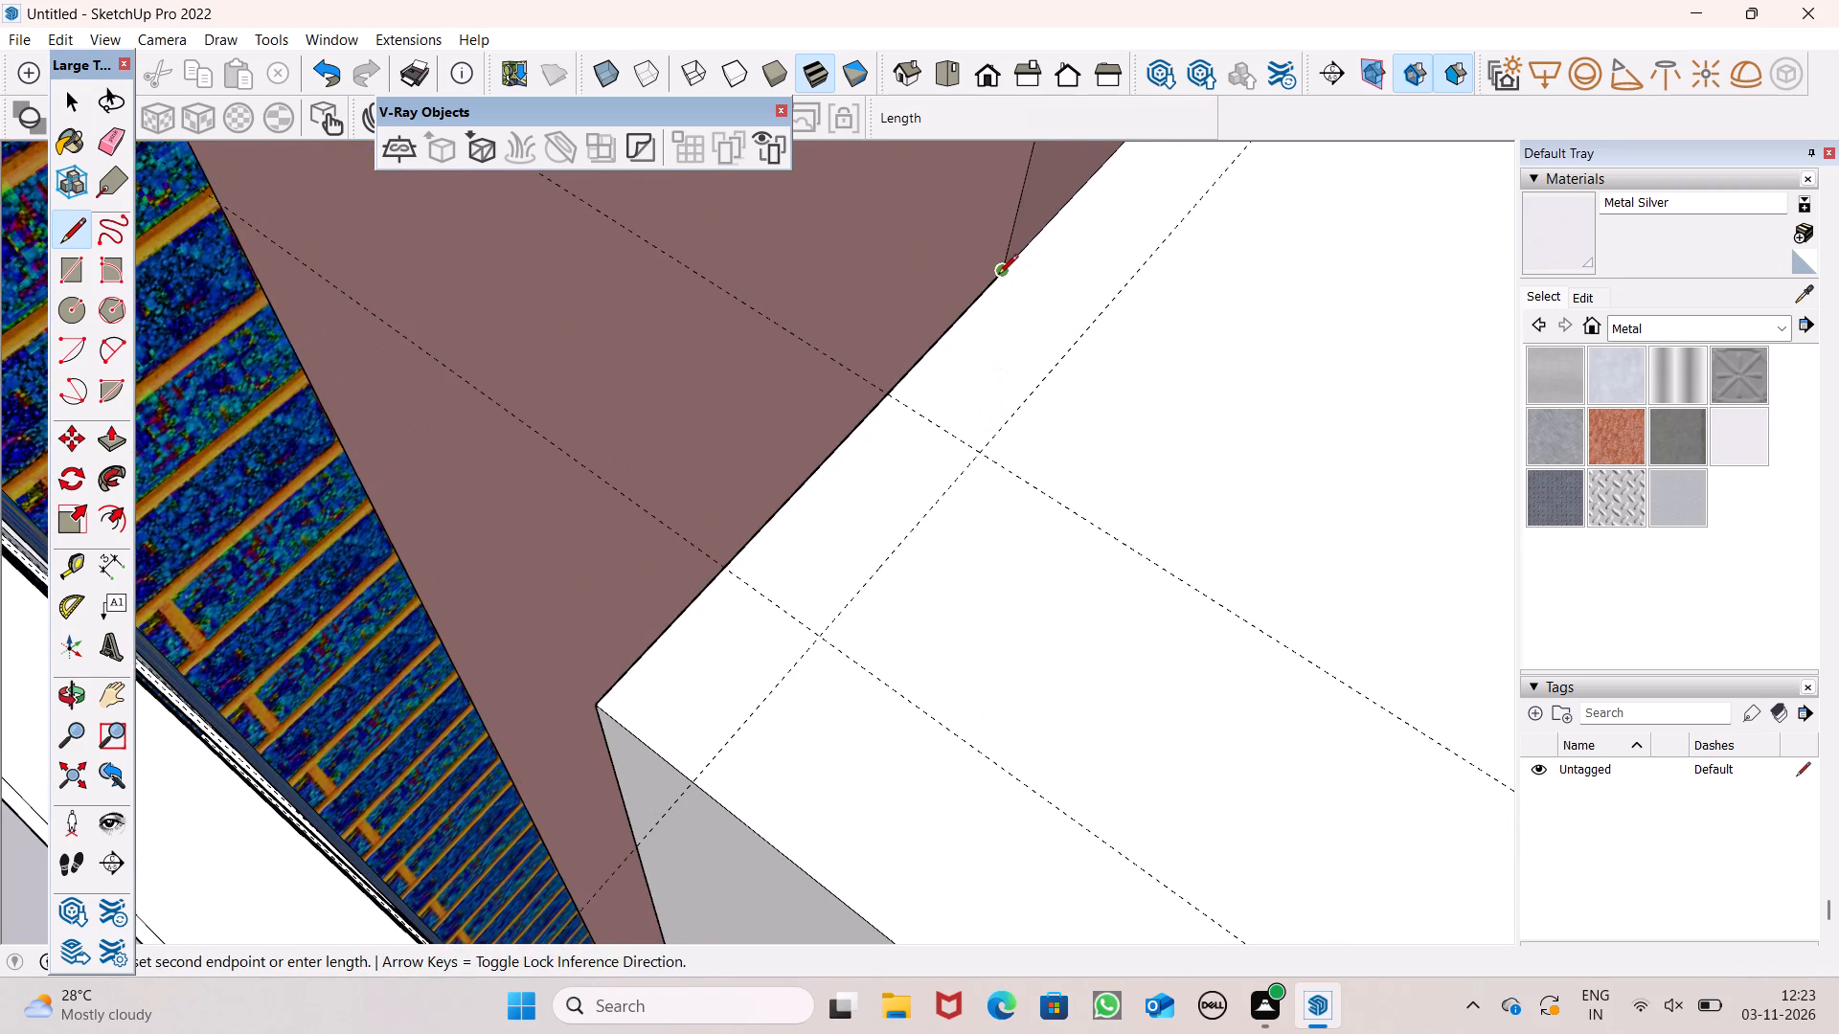
pyautogui.click(1089, 331)
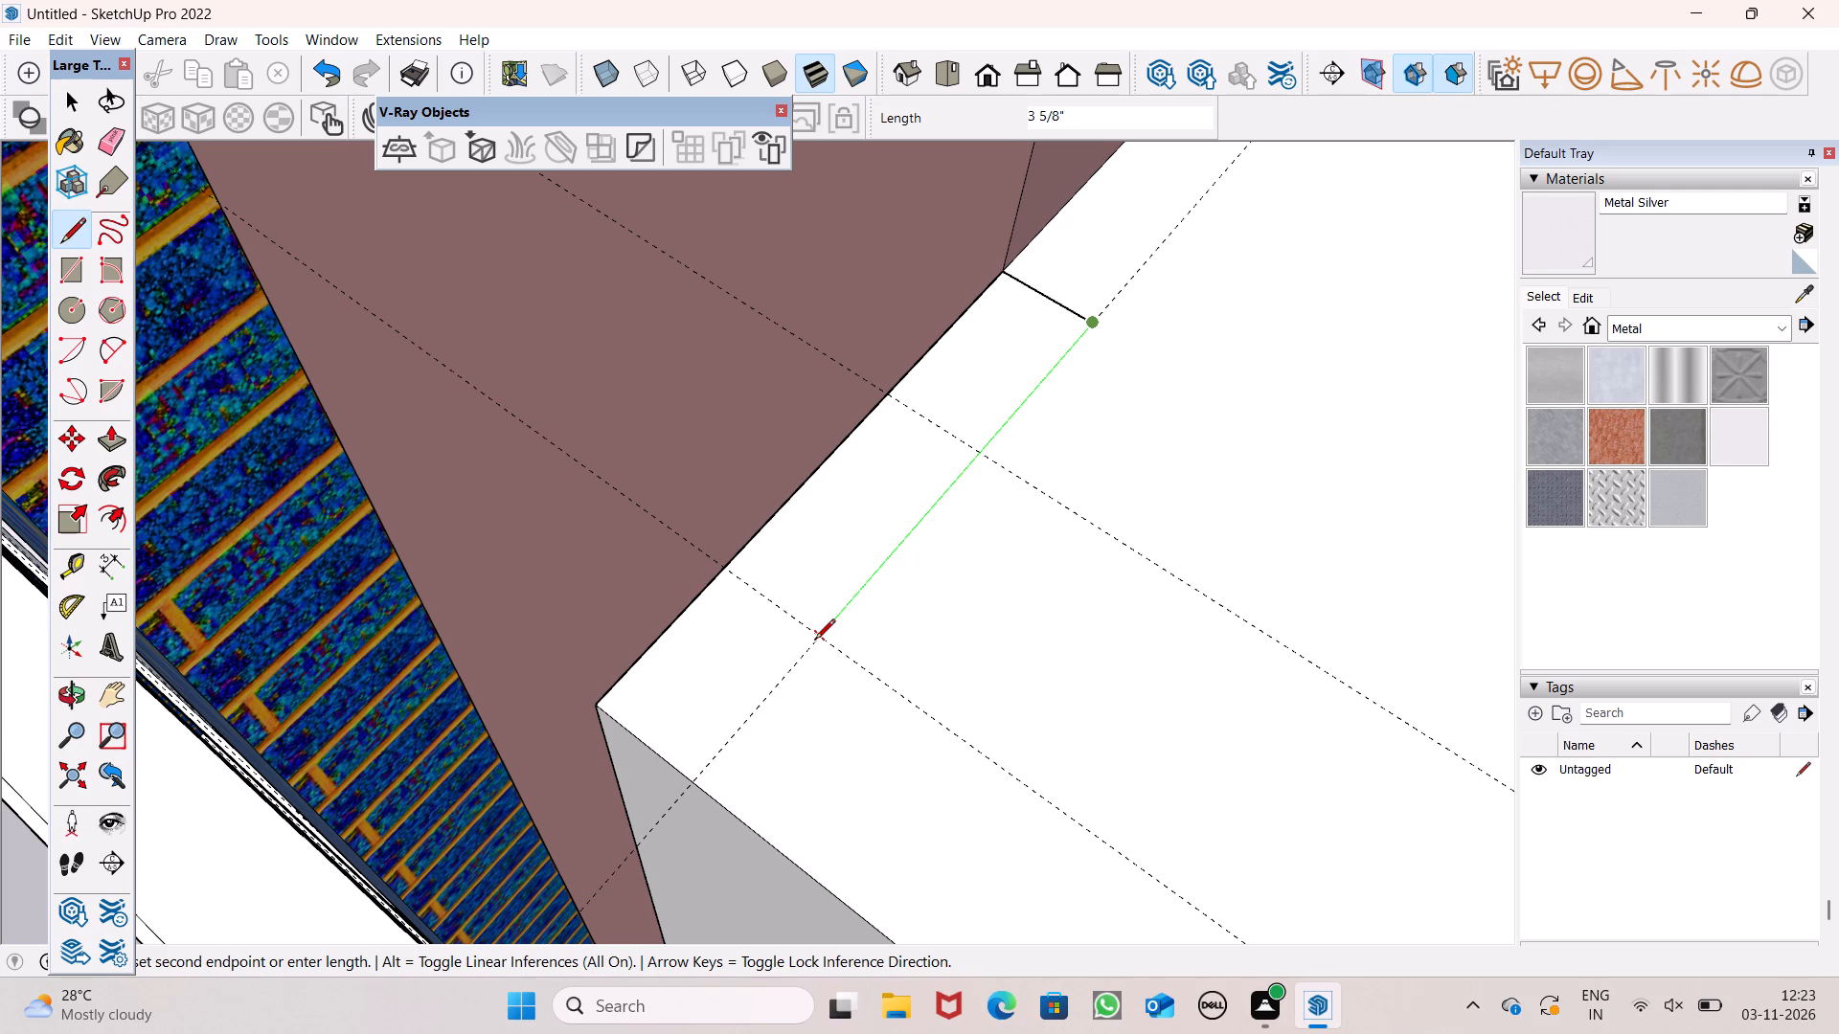
pyautogui.scroll(-6, 815, 641)
pyautogui.scroll(-4, 643, 436)
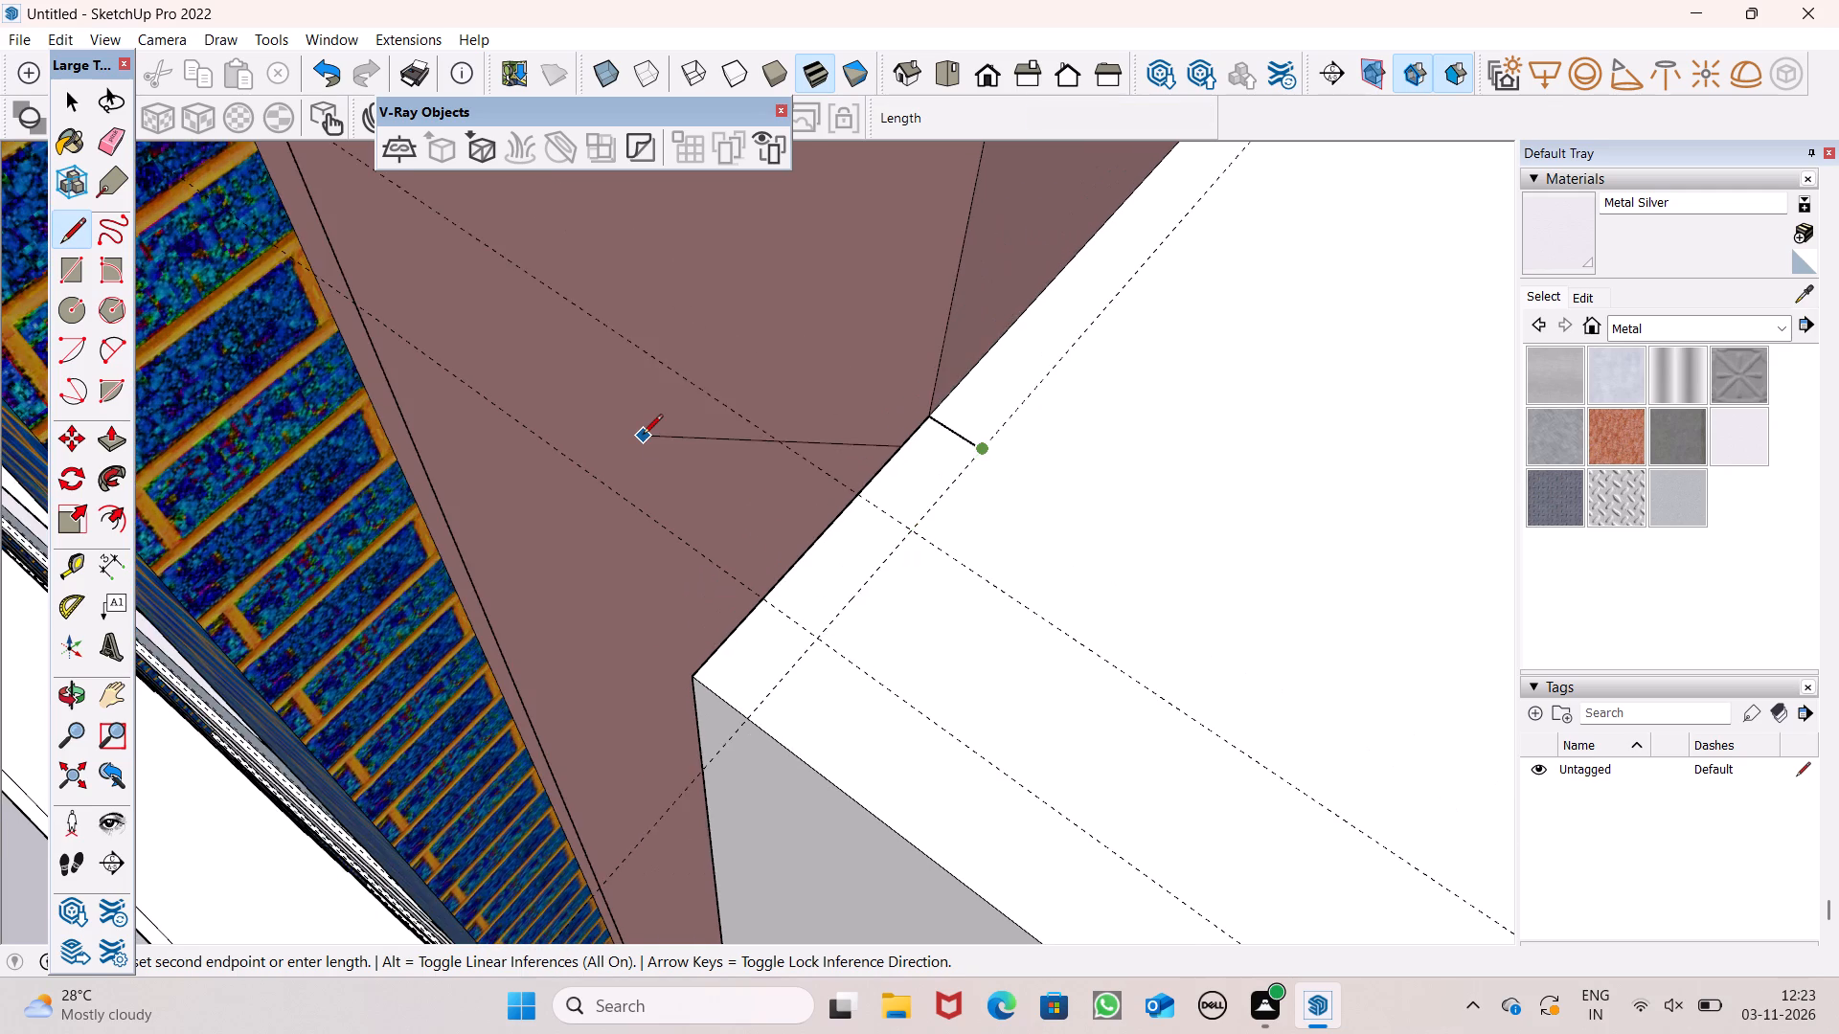
pyautogui.scroll(-8, 643, 436)
pyautogui.moveTo(783, 587); pyautogui.dragTo(1060, 717, button='middle')
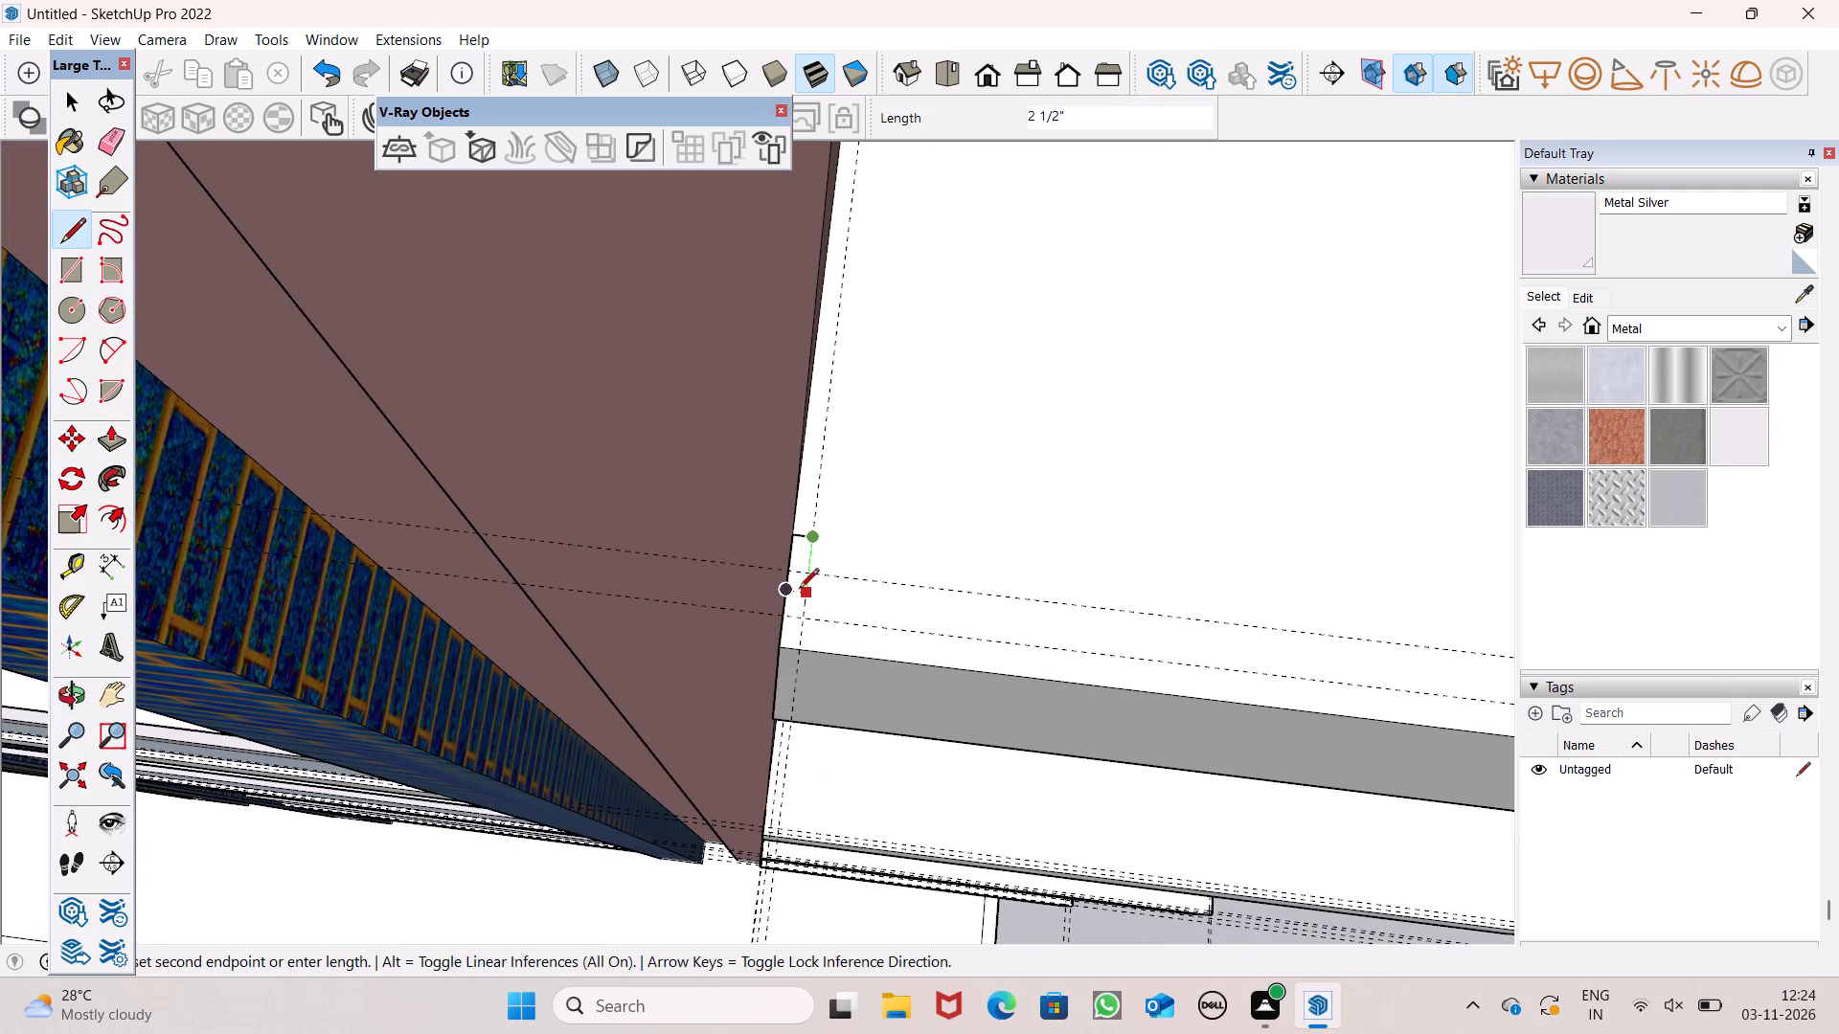
pyautogui.scroll(6, 805, 594)
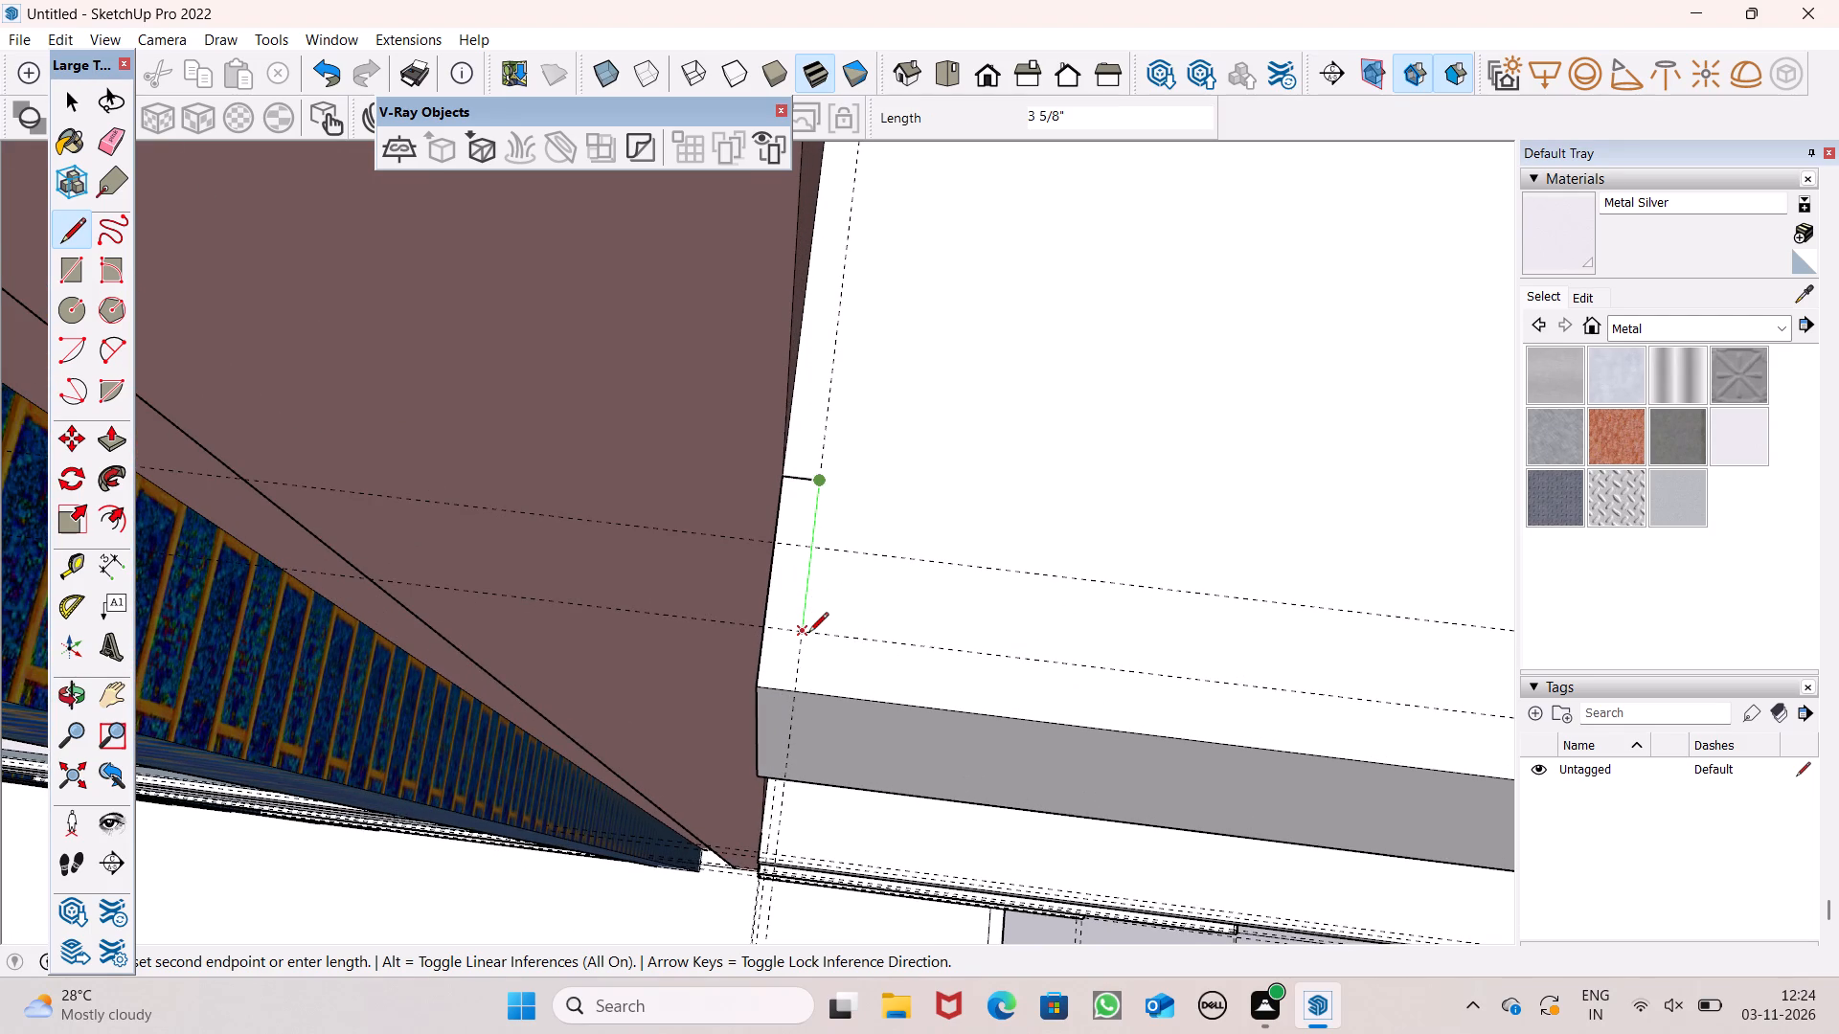
pyautogui.click(808, 634)
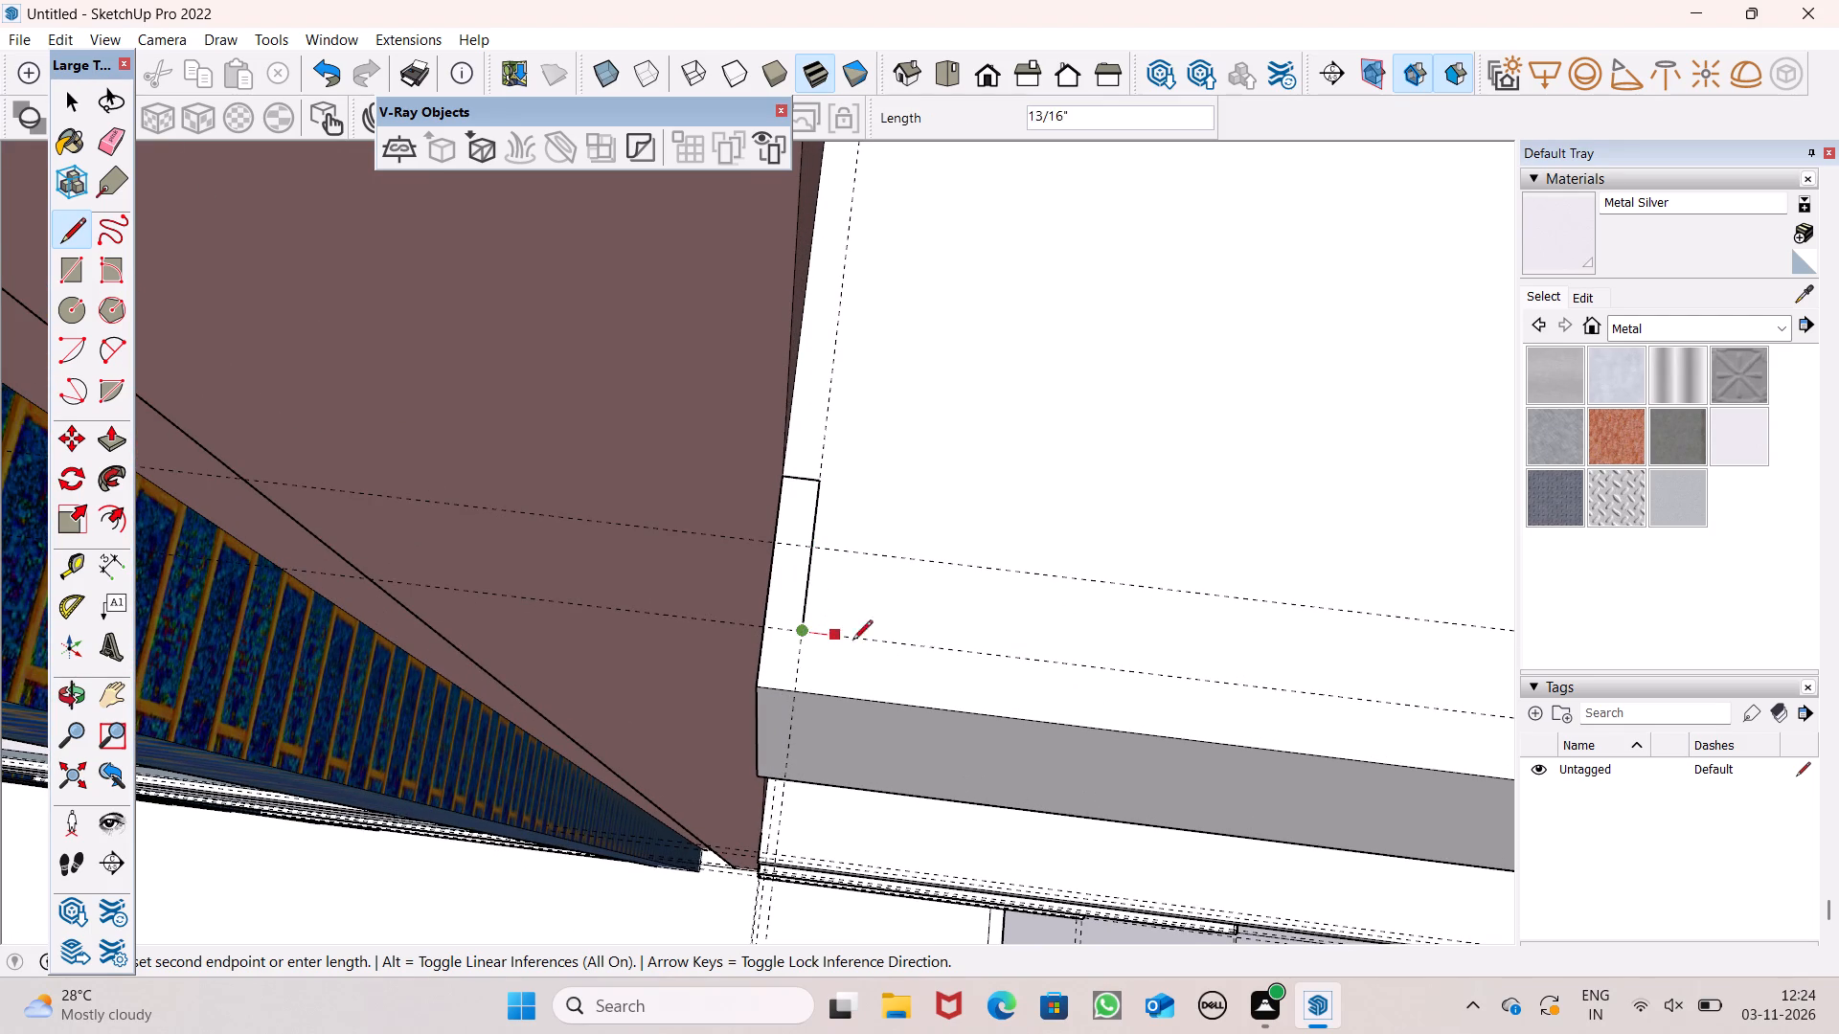
# Continue the top slab's outline about 13' along the outermost front guide and about 2' 11" back along the outermost side guide to the grey wall.
pyautogui.scroll(-7, 698, 601)
pyautogui.scroll(-6, 609, 588)
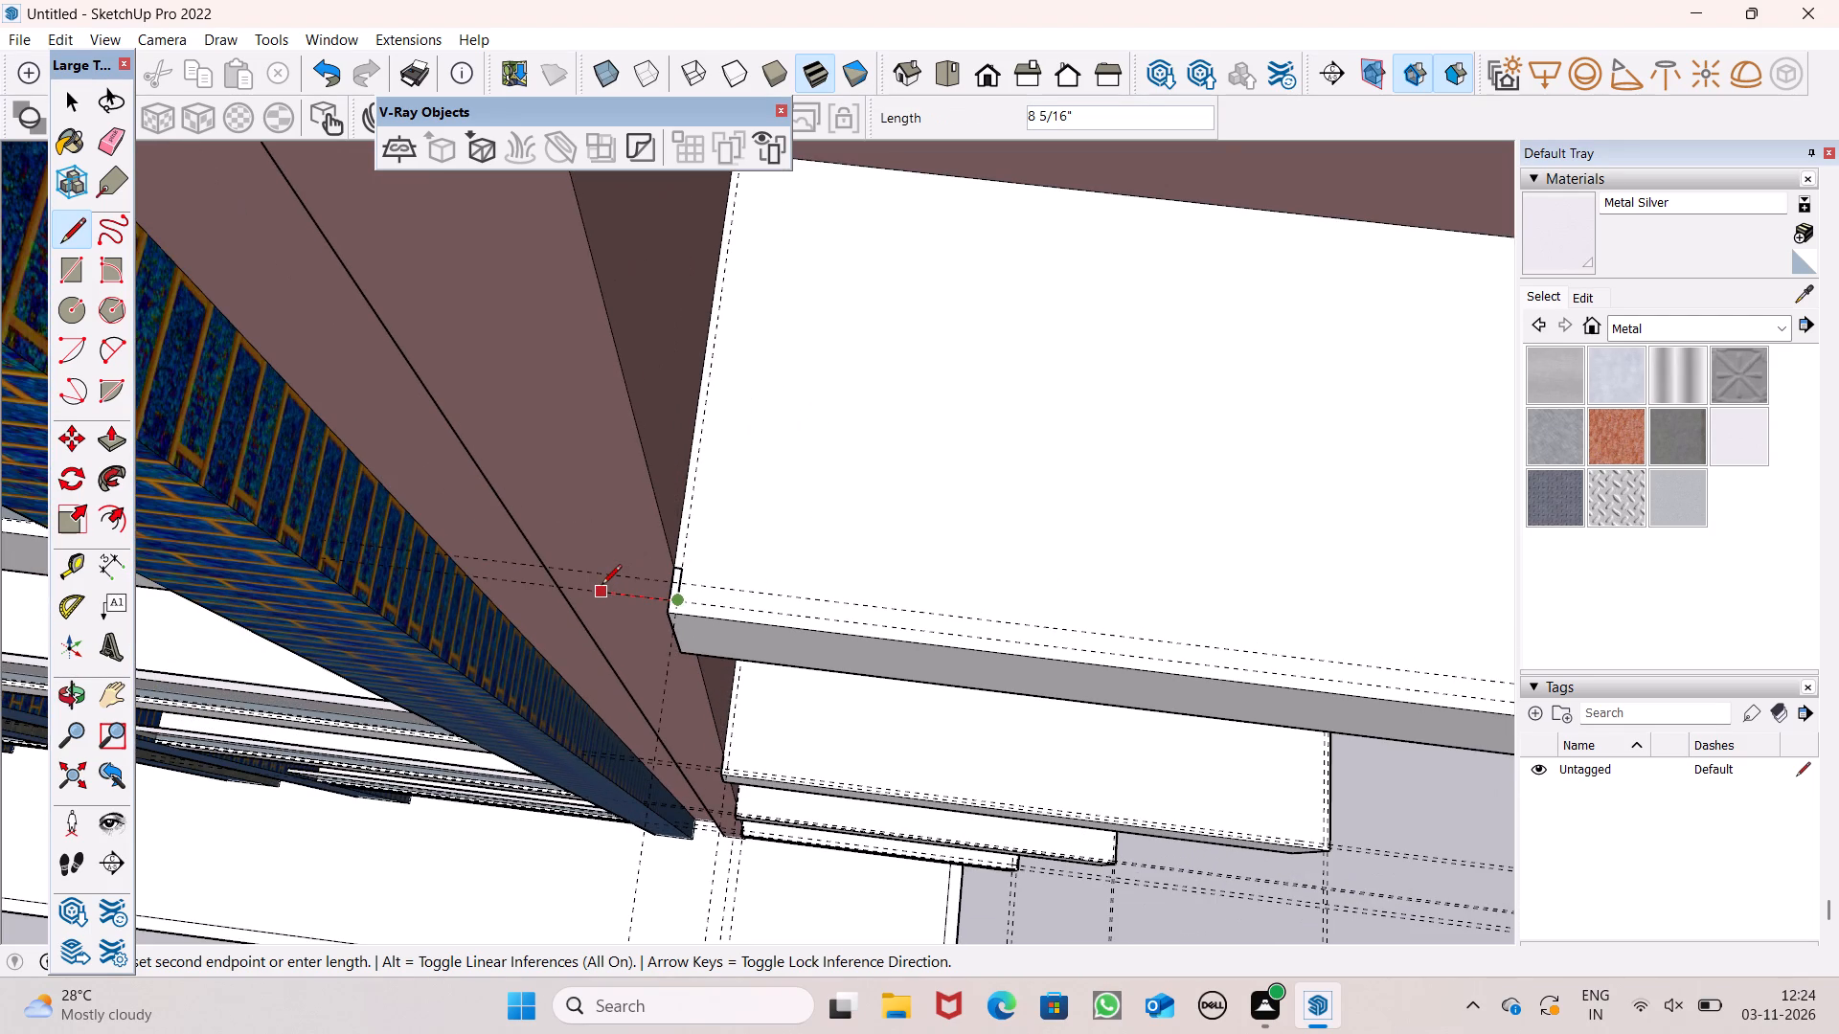
pyautogui.scroll(-7, 602, 586)
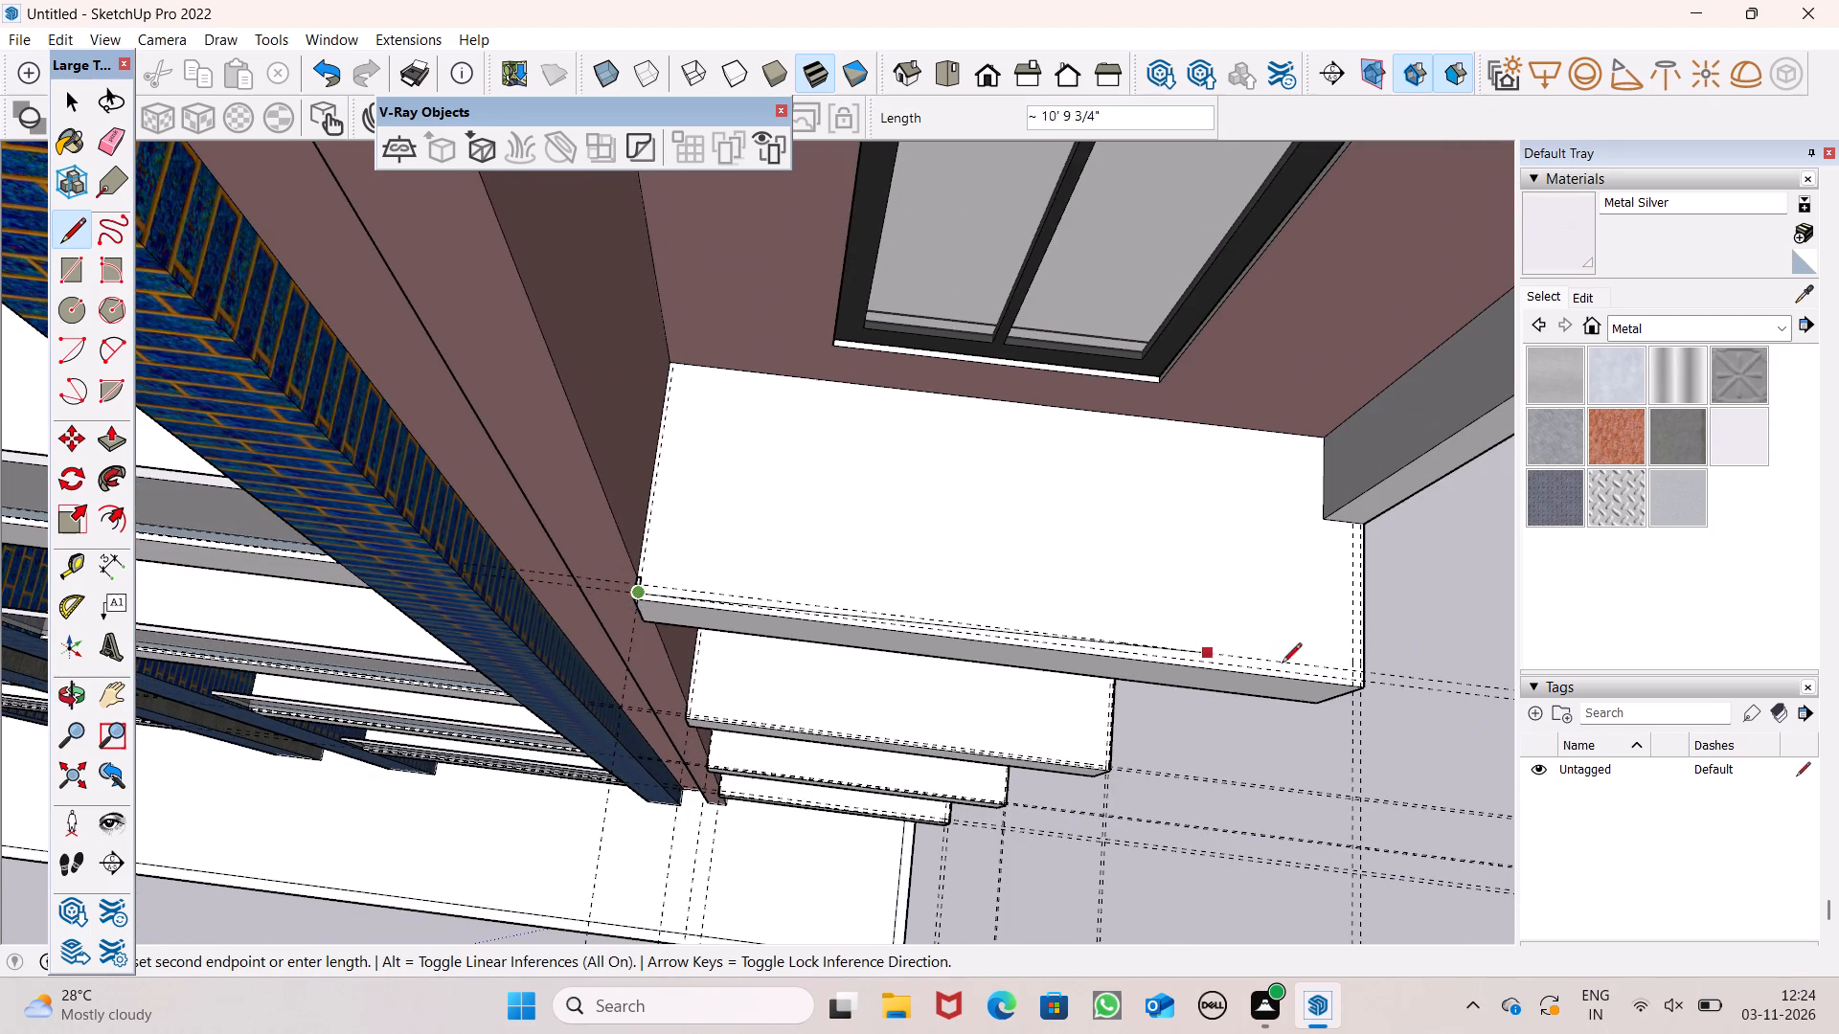
pyautogui.scroll(19, 1330, 682)
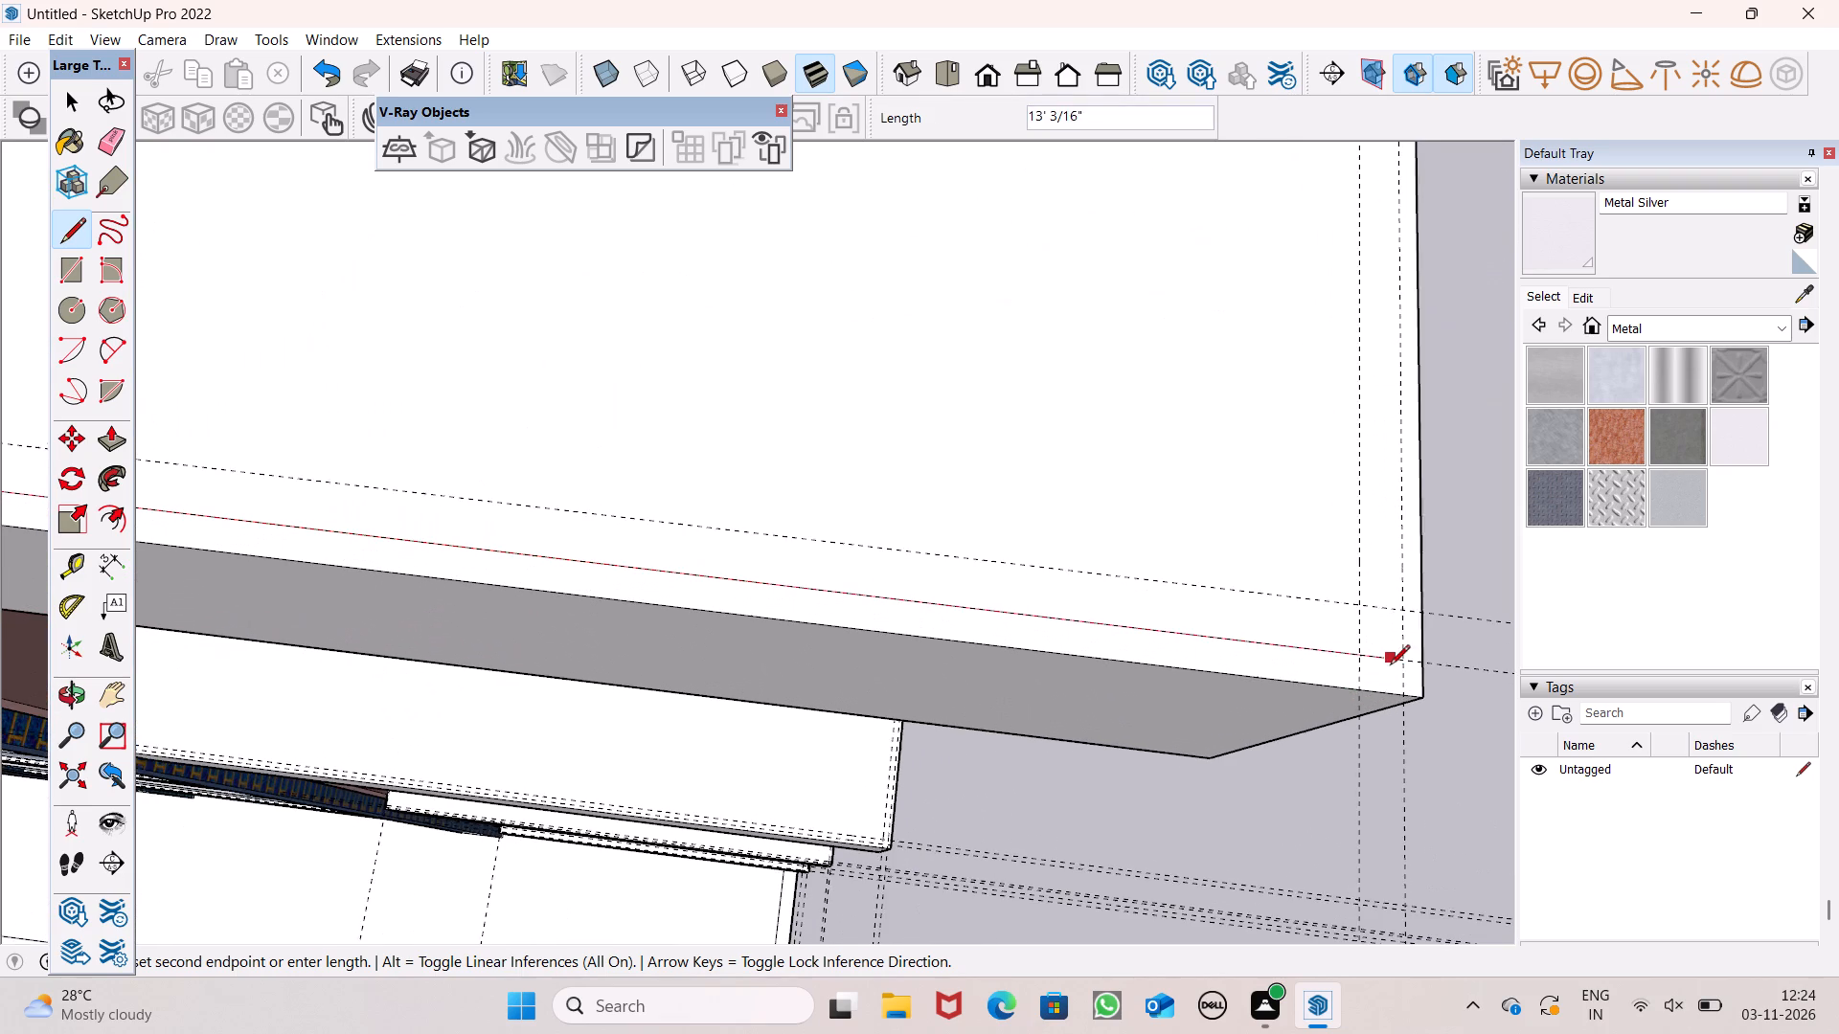
pyautogui.moveTo(1409, 668); pyautogui.dragTo(1409, 659)
pyautogui.scroll(-8, 1390, 452)
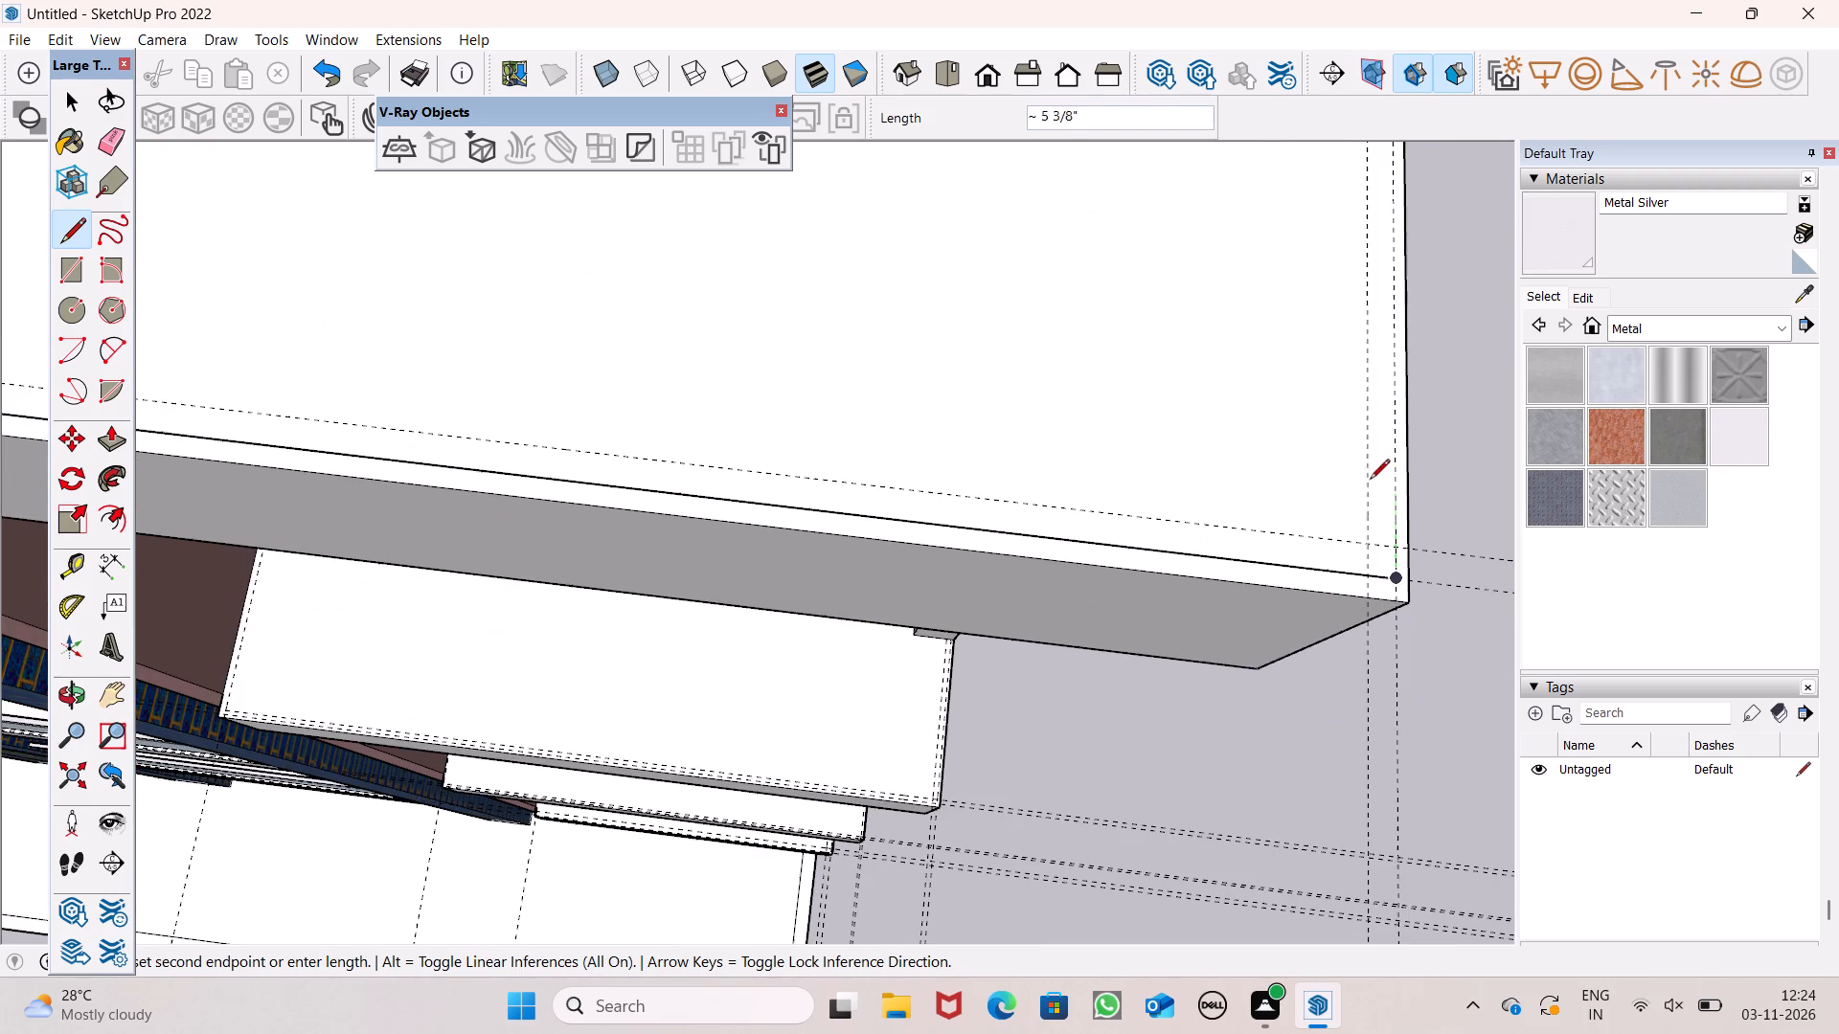
pyautogui.scroll(-6, 1327, 340)
pyautogui.scroll(6, 1350, 216)
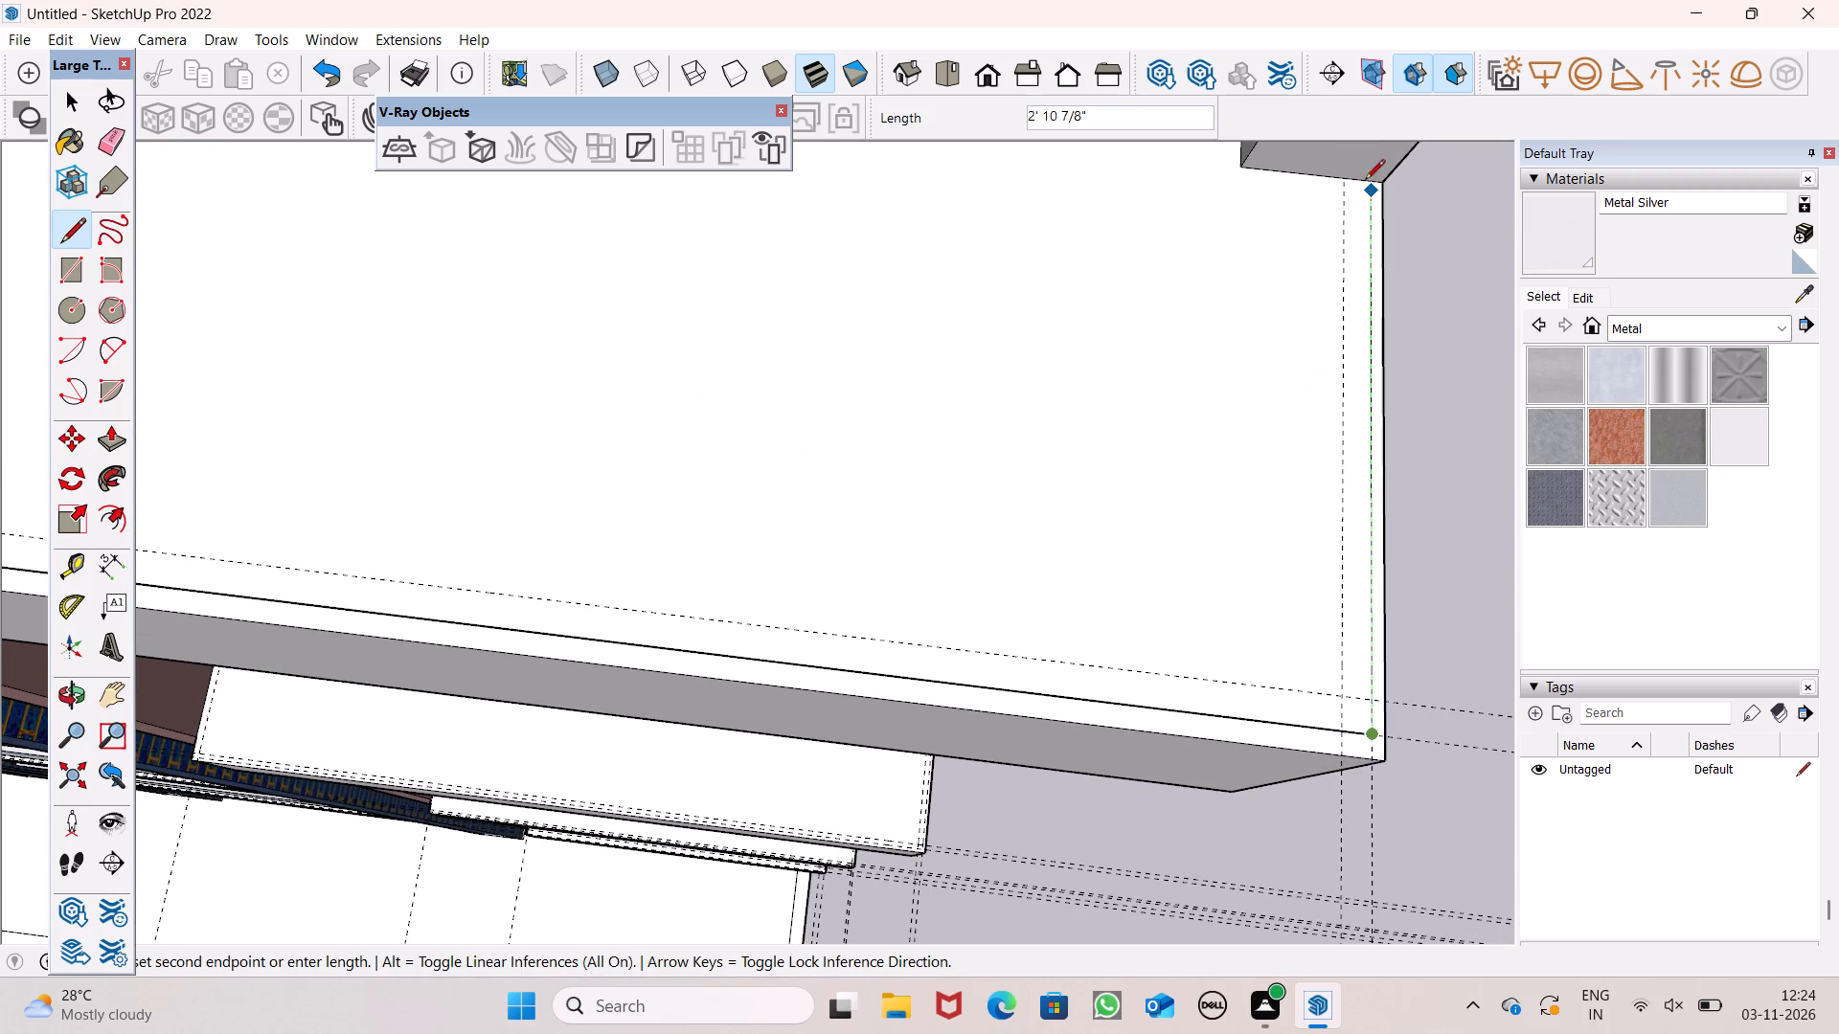
pyautogui.click(1366, 177)
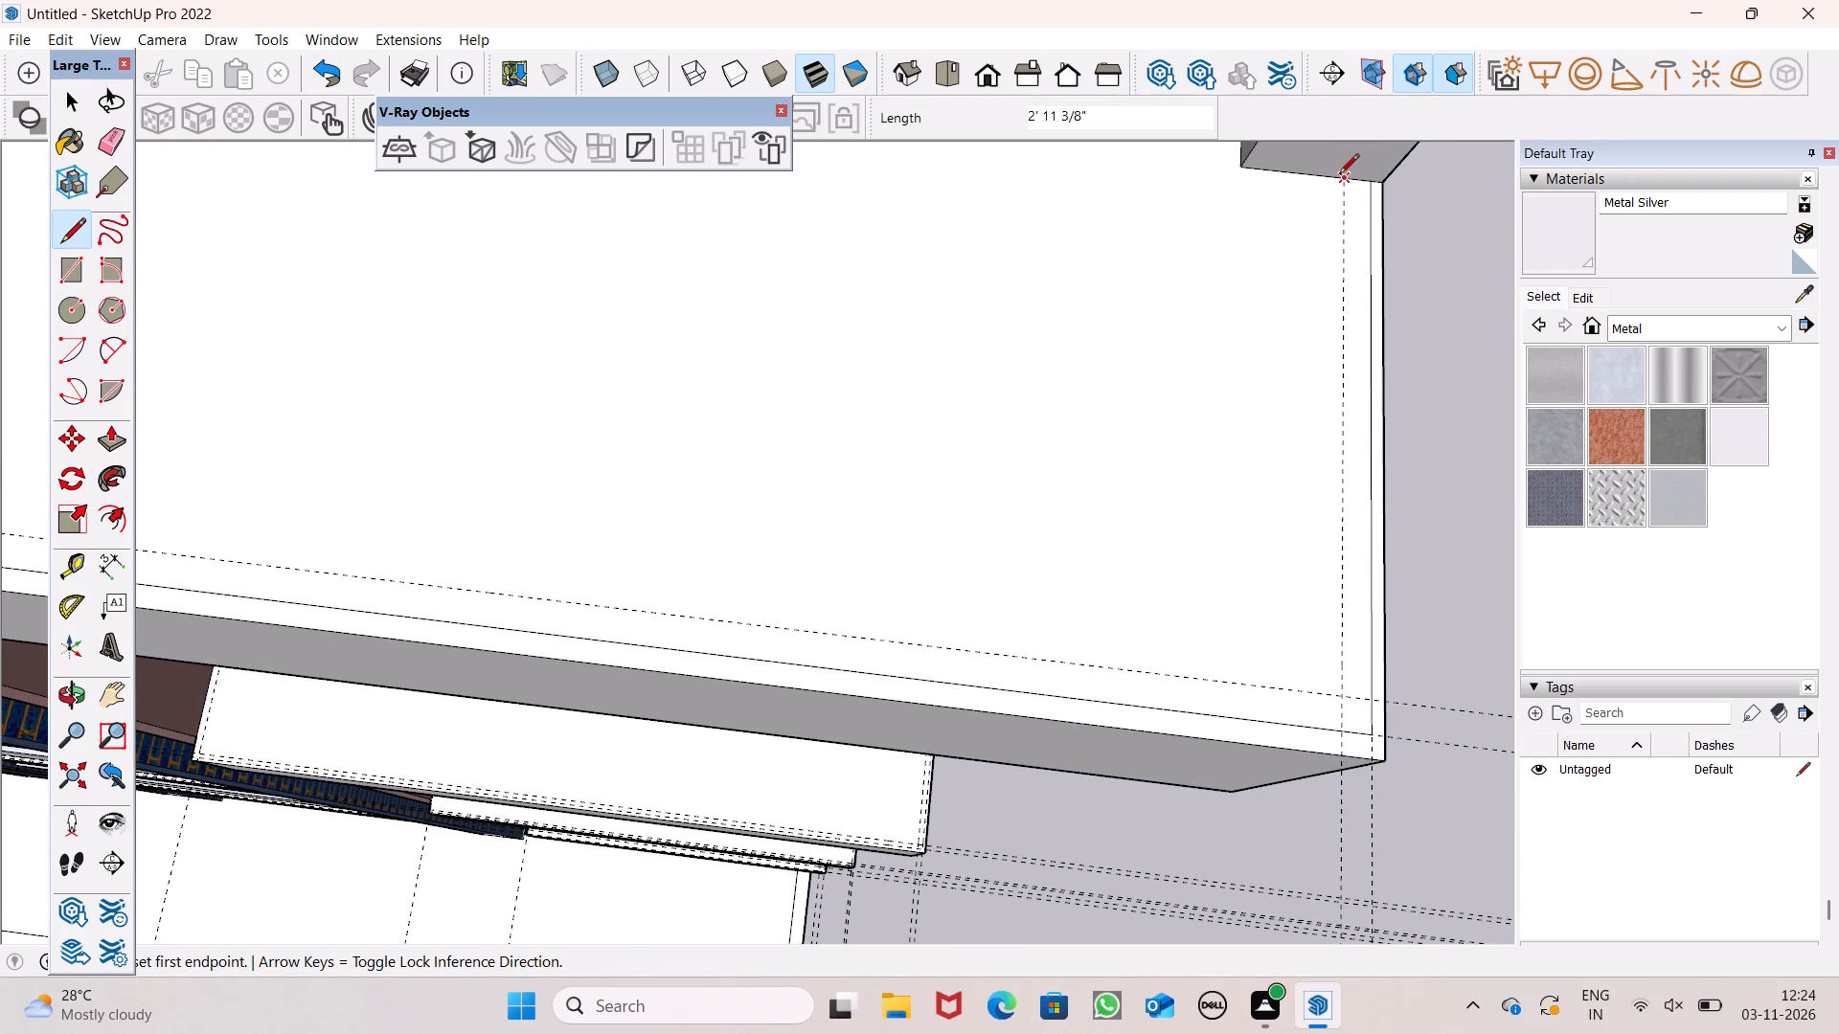
# Draw the top slab strip's inner edge: 2' 9 3/8" along the inner far-side guide, with a 12' 11" run along the inner front guide.
pyautogui.click(1339, 175)
pyautogui.click(1341, 701)
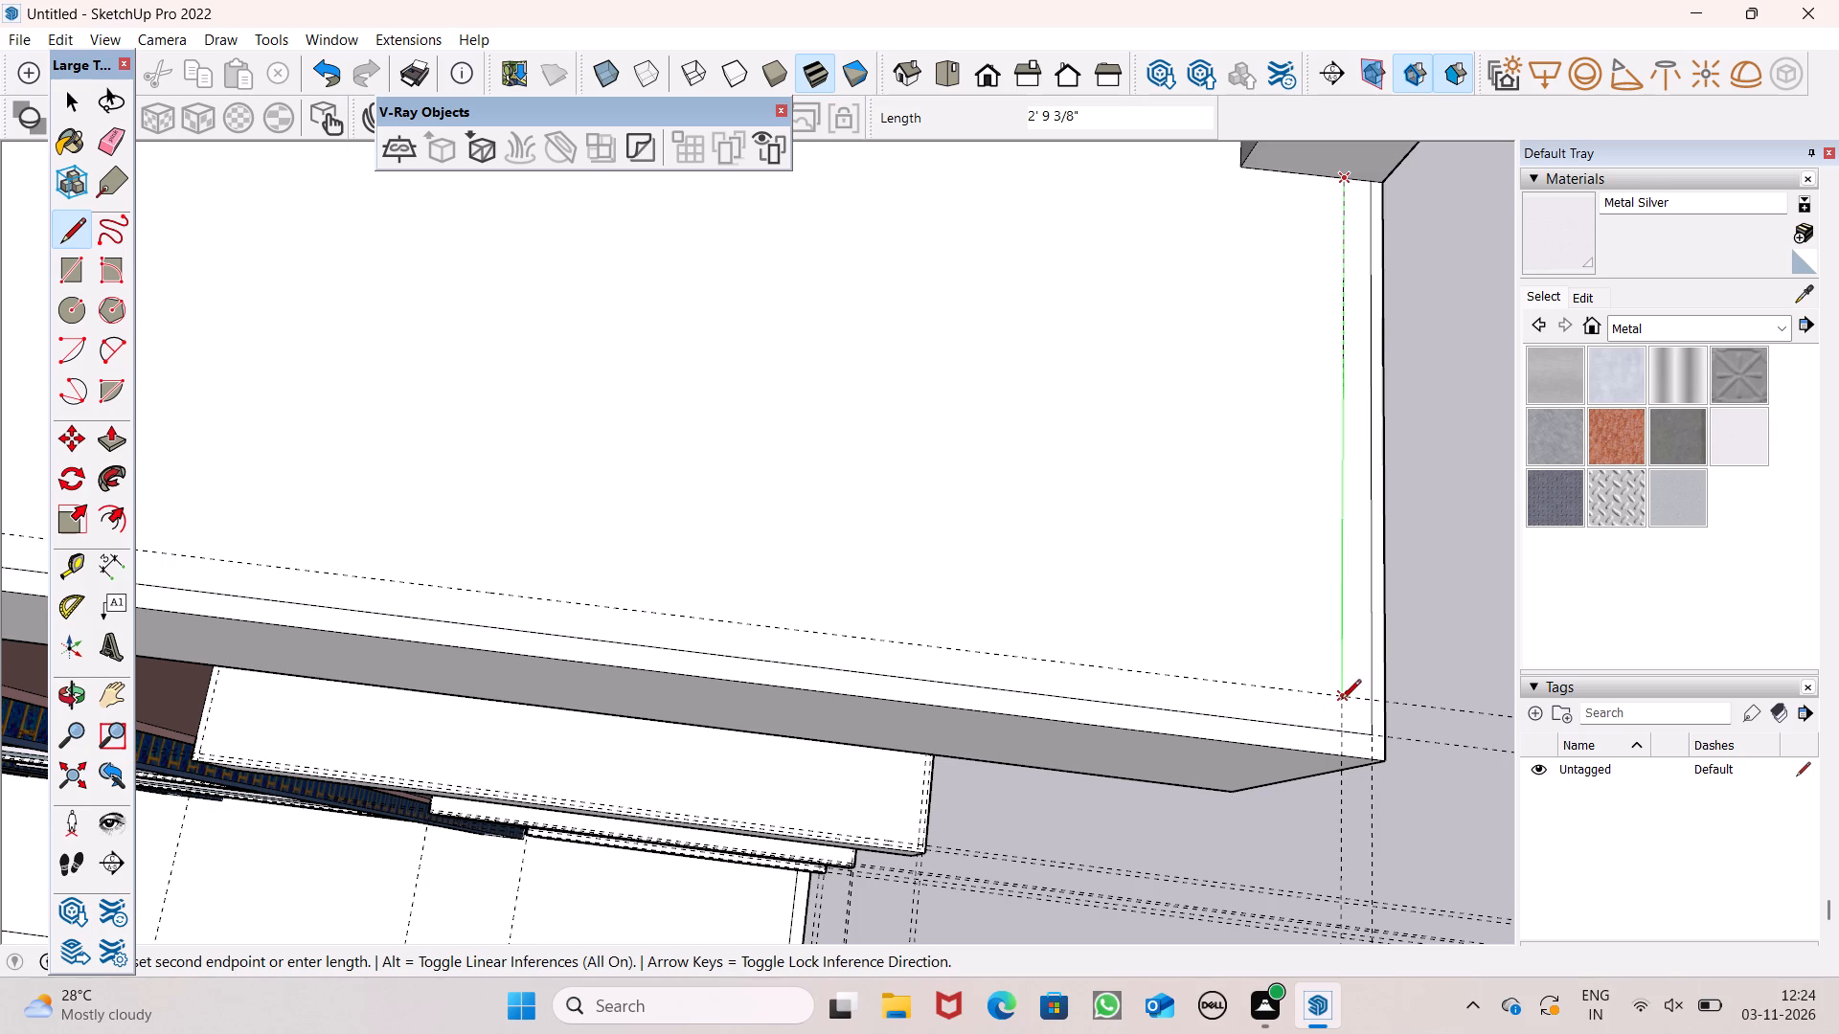
pyautogui.scroll(-11, 1267, 609)
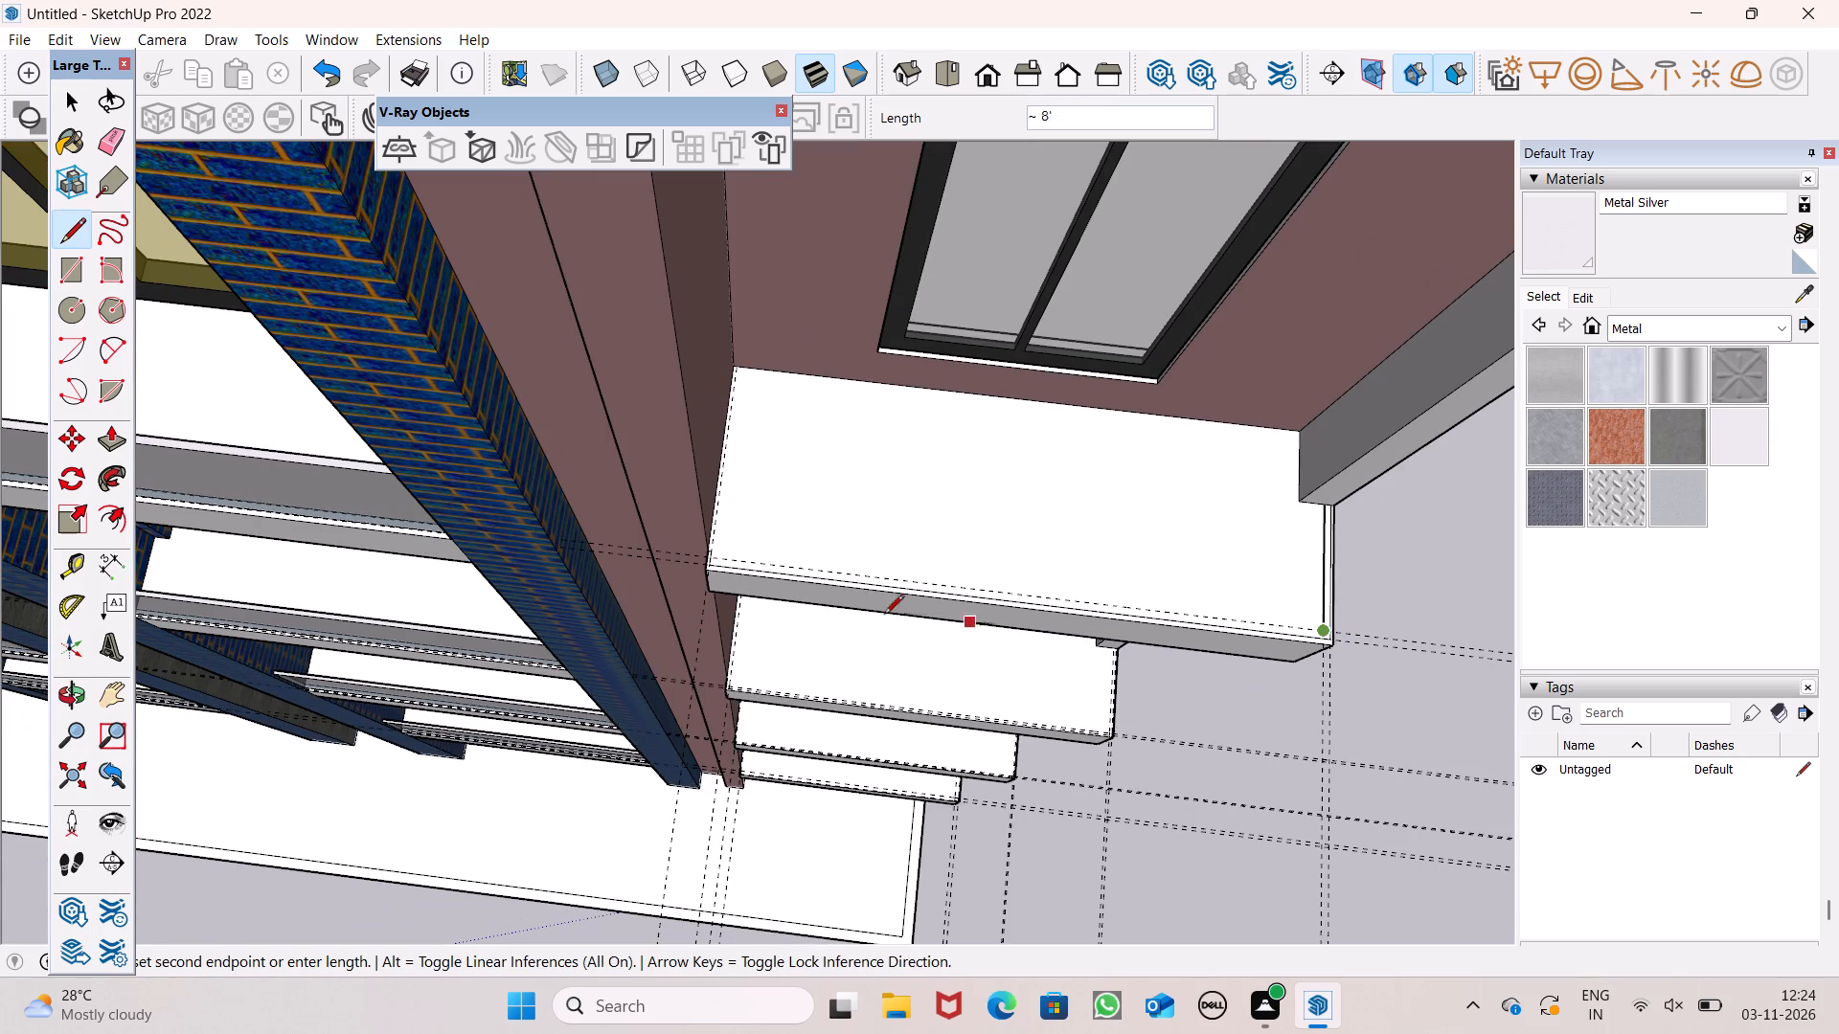
pyautogui.scroll(14, 716, 566)
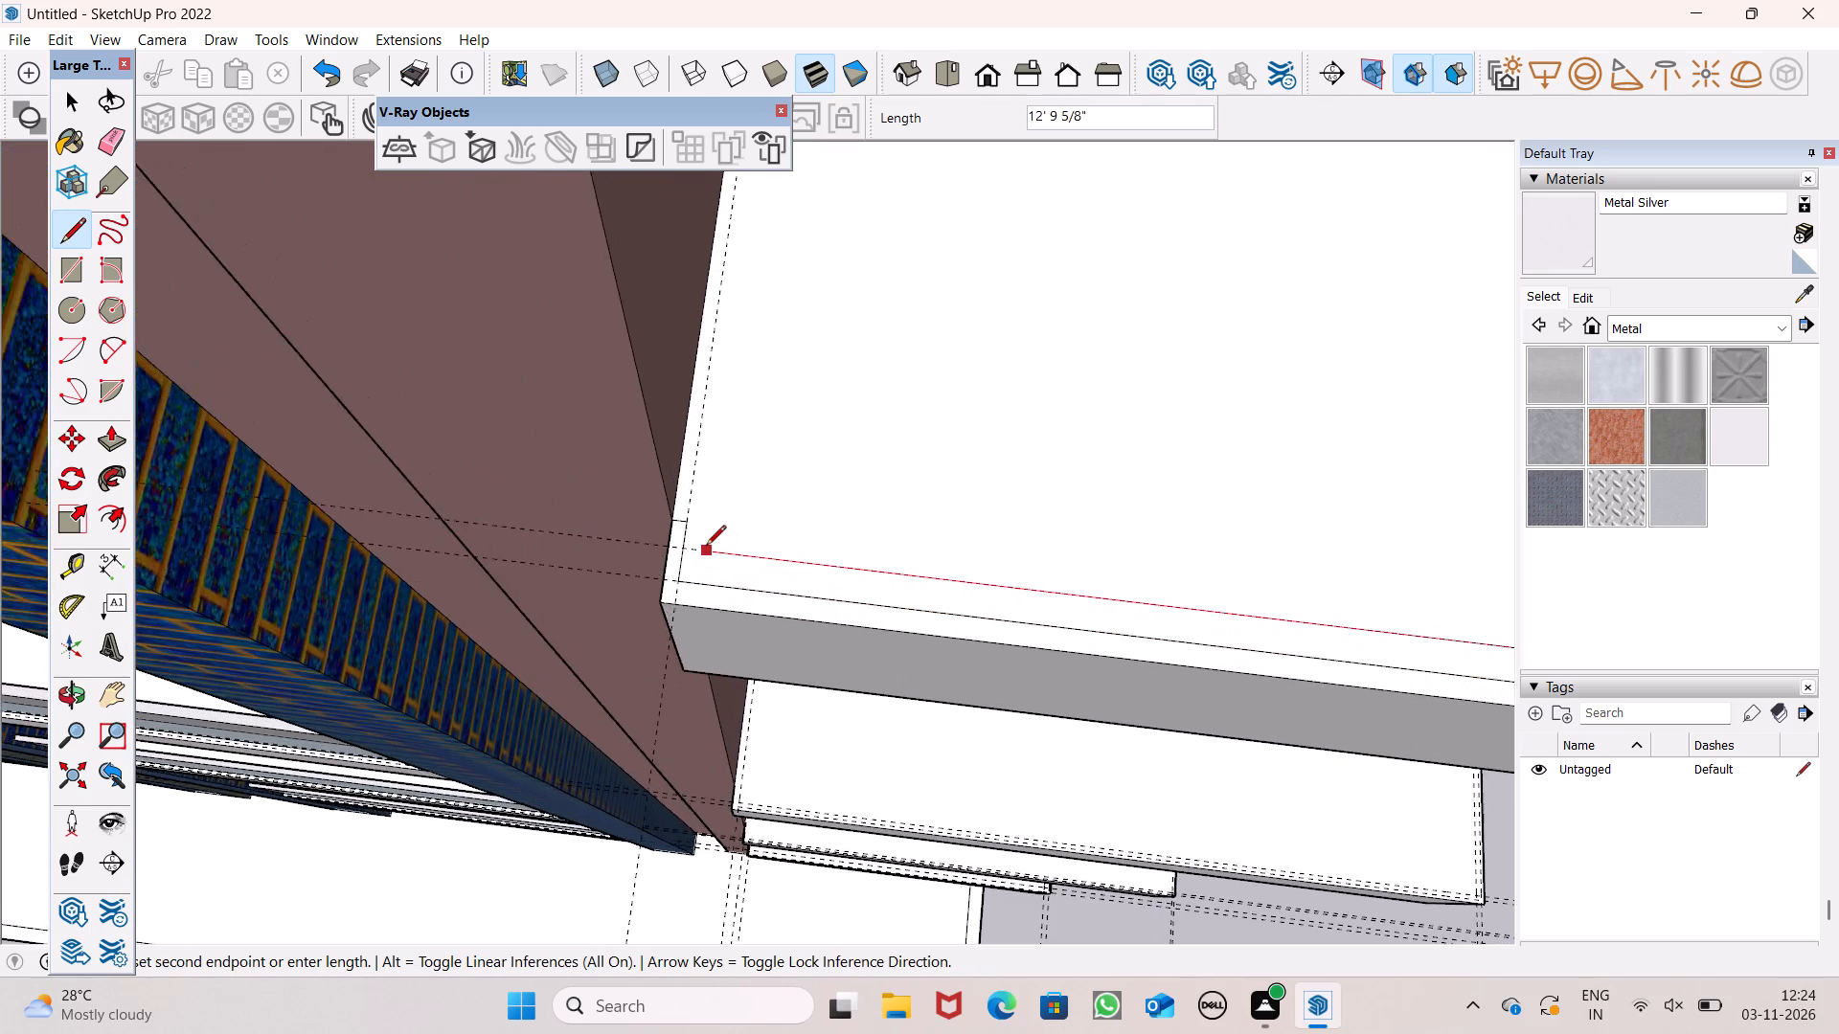
pyautogui.scroll(6, 705, 546)
pyautogui.click(672, 541)
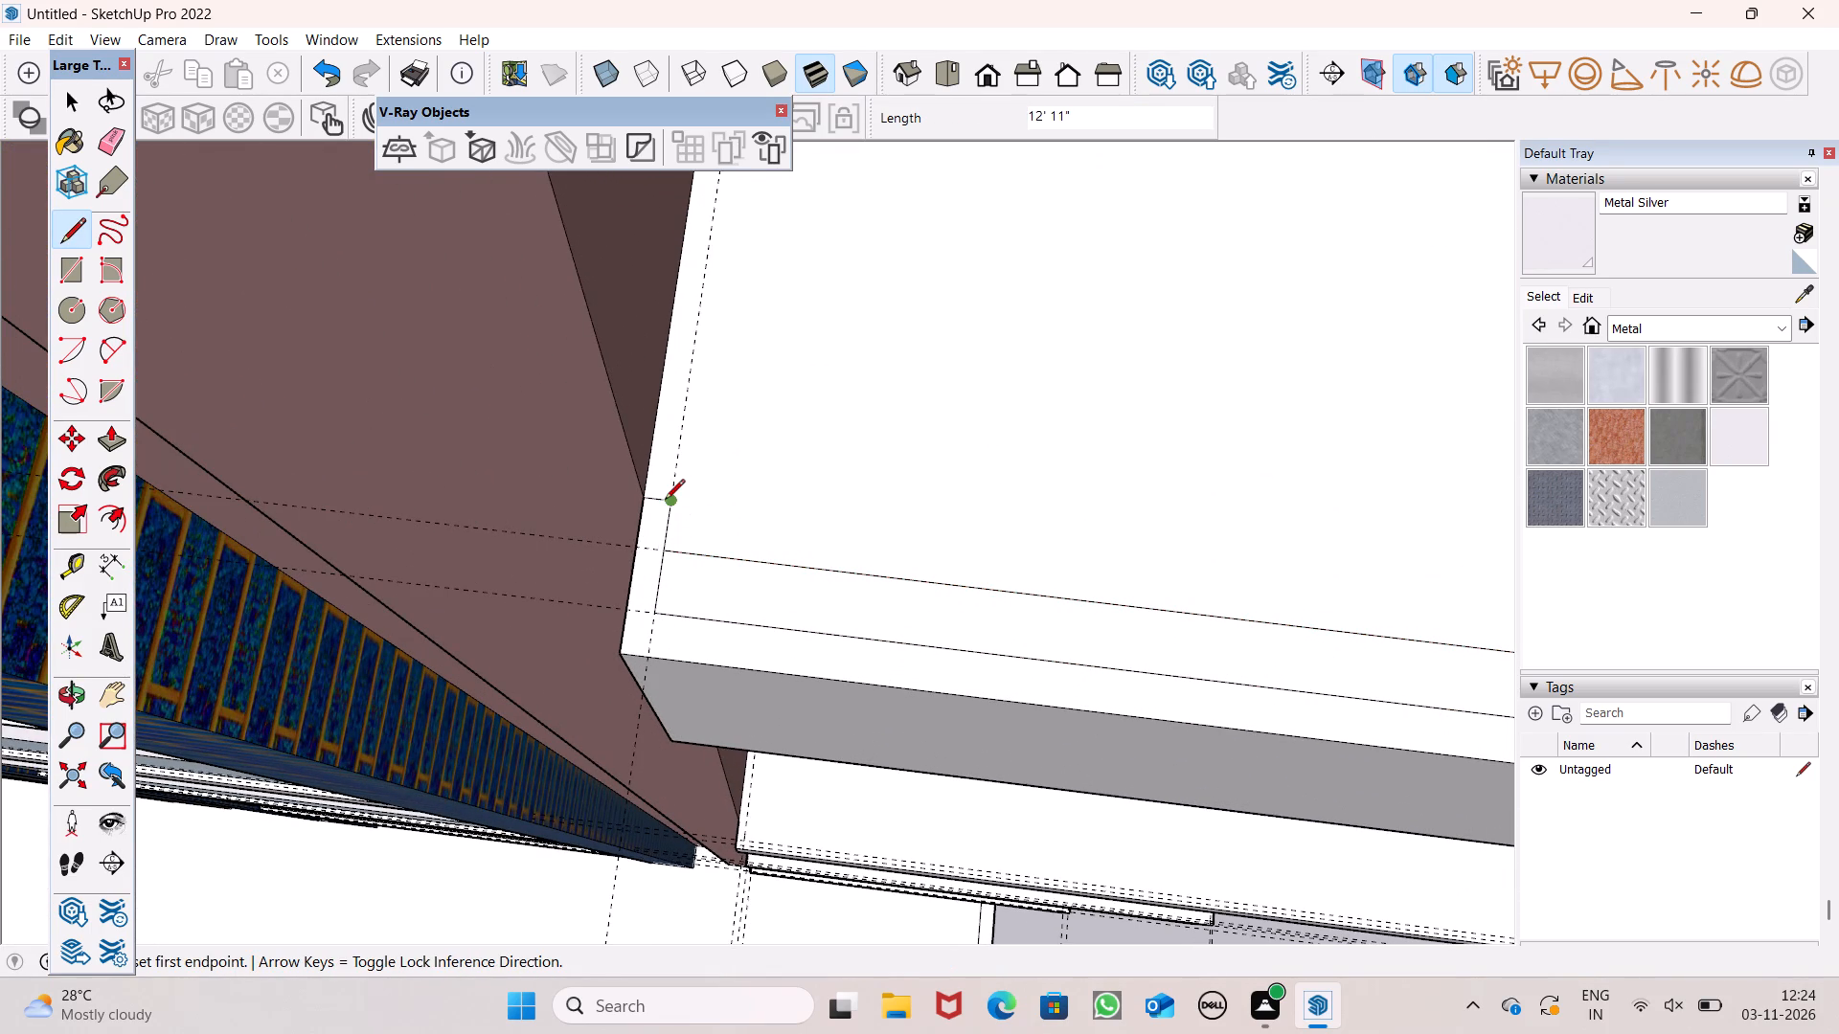
# Draw a short line on the top slab from the strip's outer front corner to the slab edge at the pink pier.
pyautogui.scroll(-6, 469, 742)
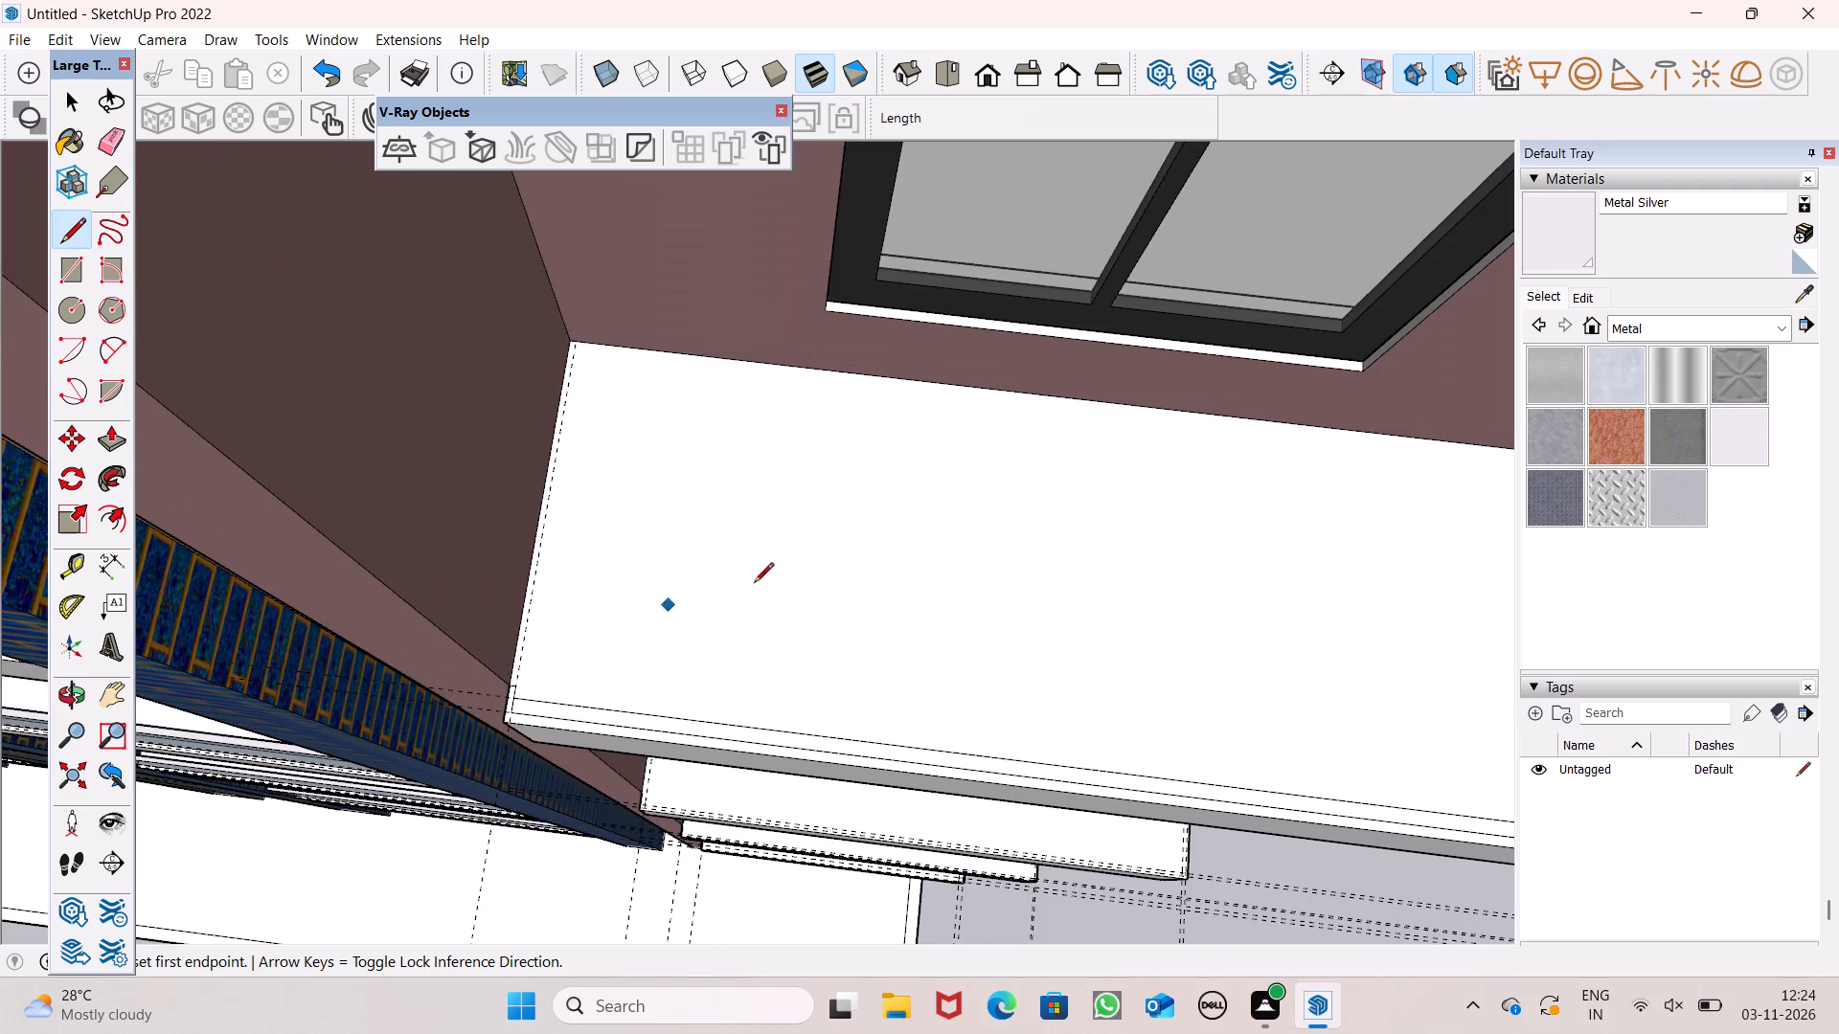
pyautogui.scroll(-4, 972, 536)
pyautogui.scroll(7, 580, 755)
pyautogui.scroll(-5, 733, 725)
pyautogui.scroll(8, 835, 641)
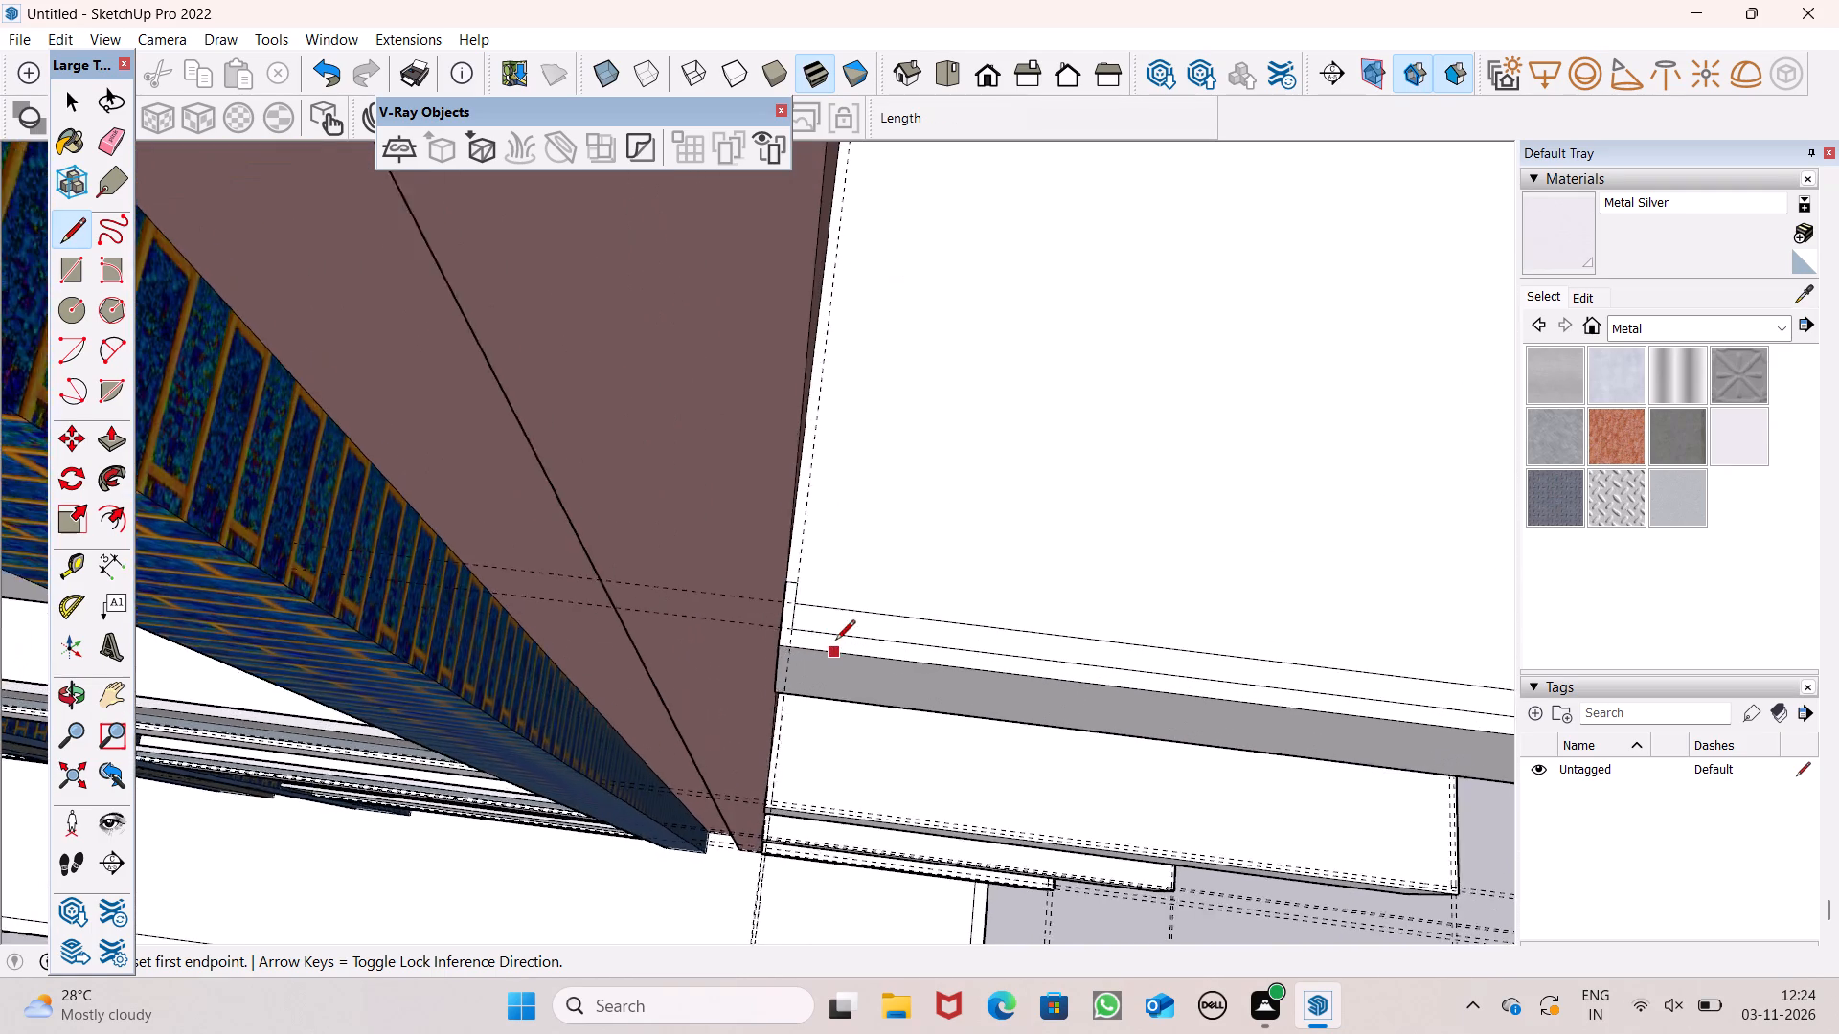
pyautogui.scroll(12, 770, 626)
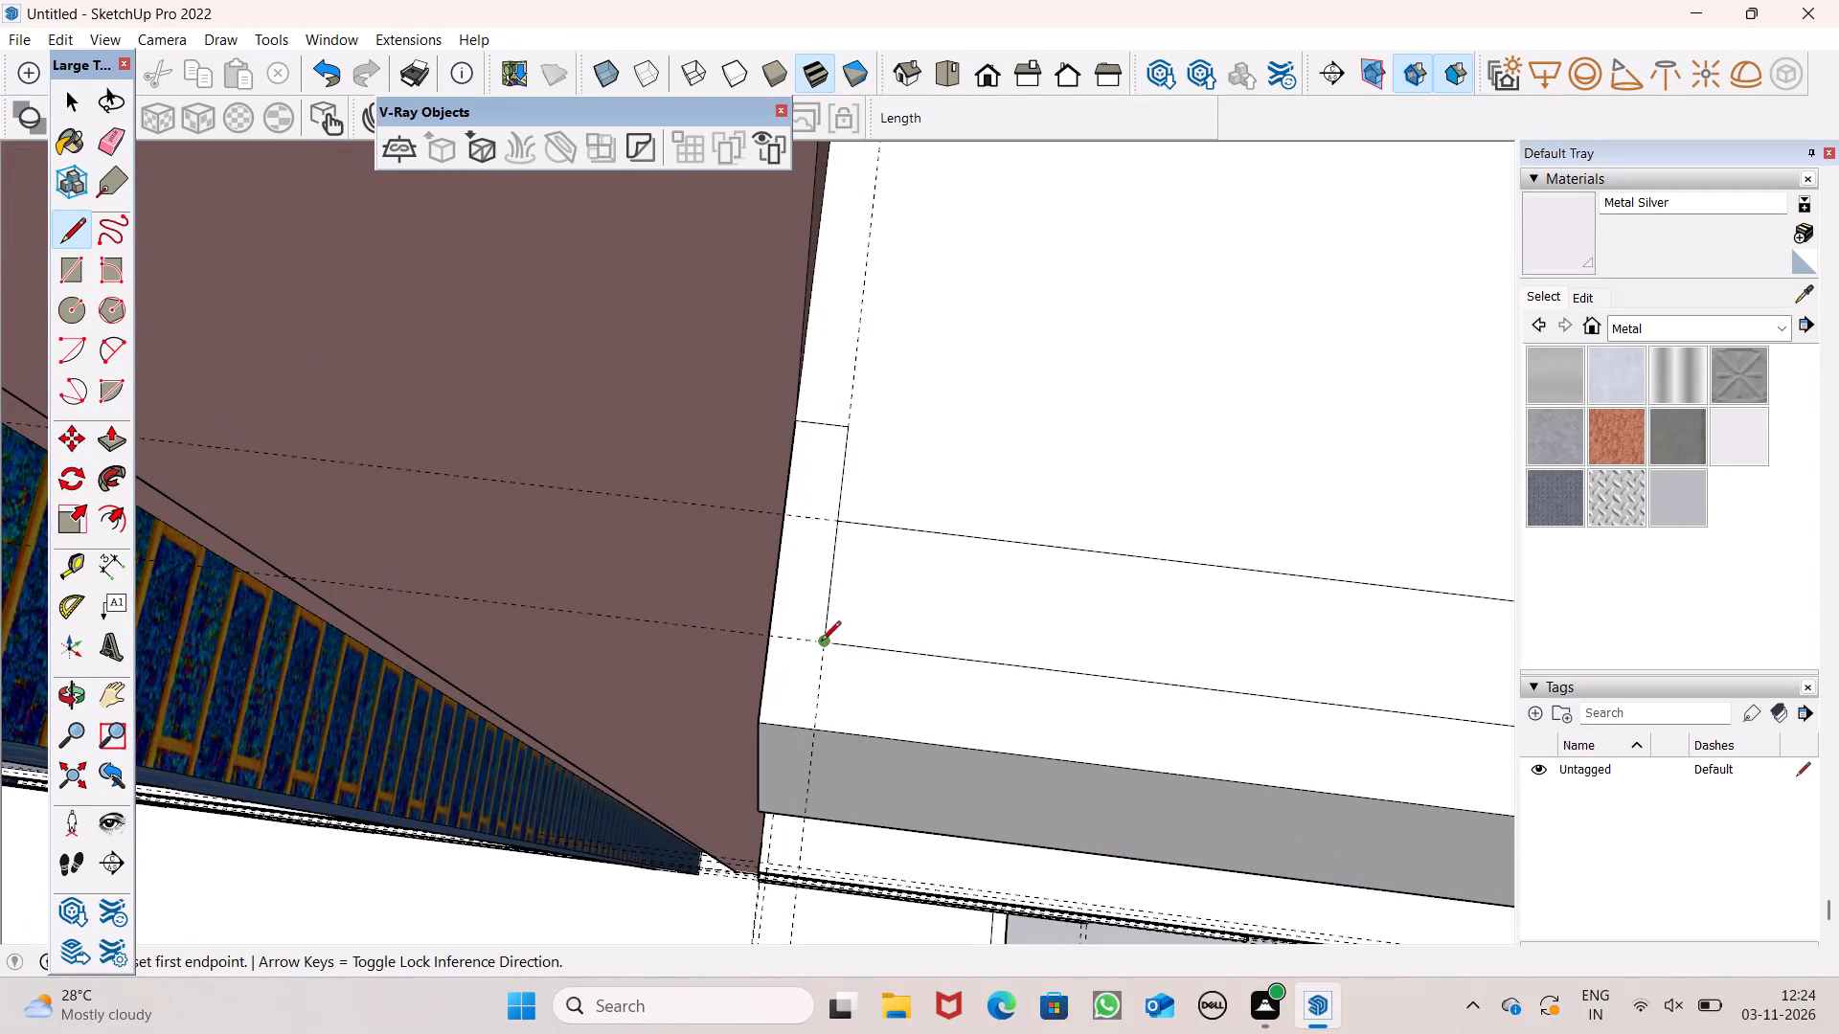
pyautogui.click(821, 642)
pyautogui.click(771, 638)
# Outline the strip's pier end on the second-highest slab, from the pier corner along the side guide and about 1 7/16" back to the slab edge.
pyautogui.scroll(-7, 533, 521)
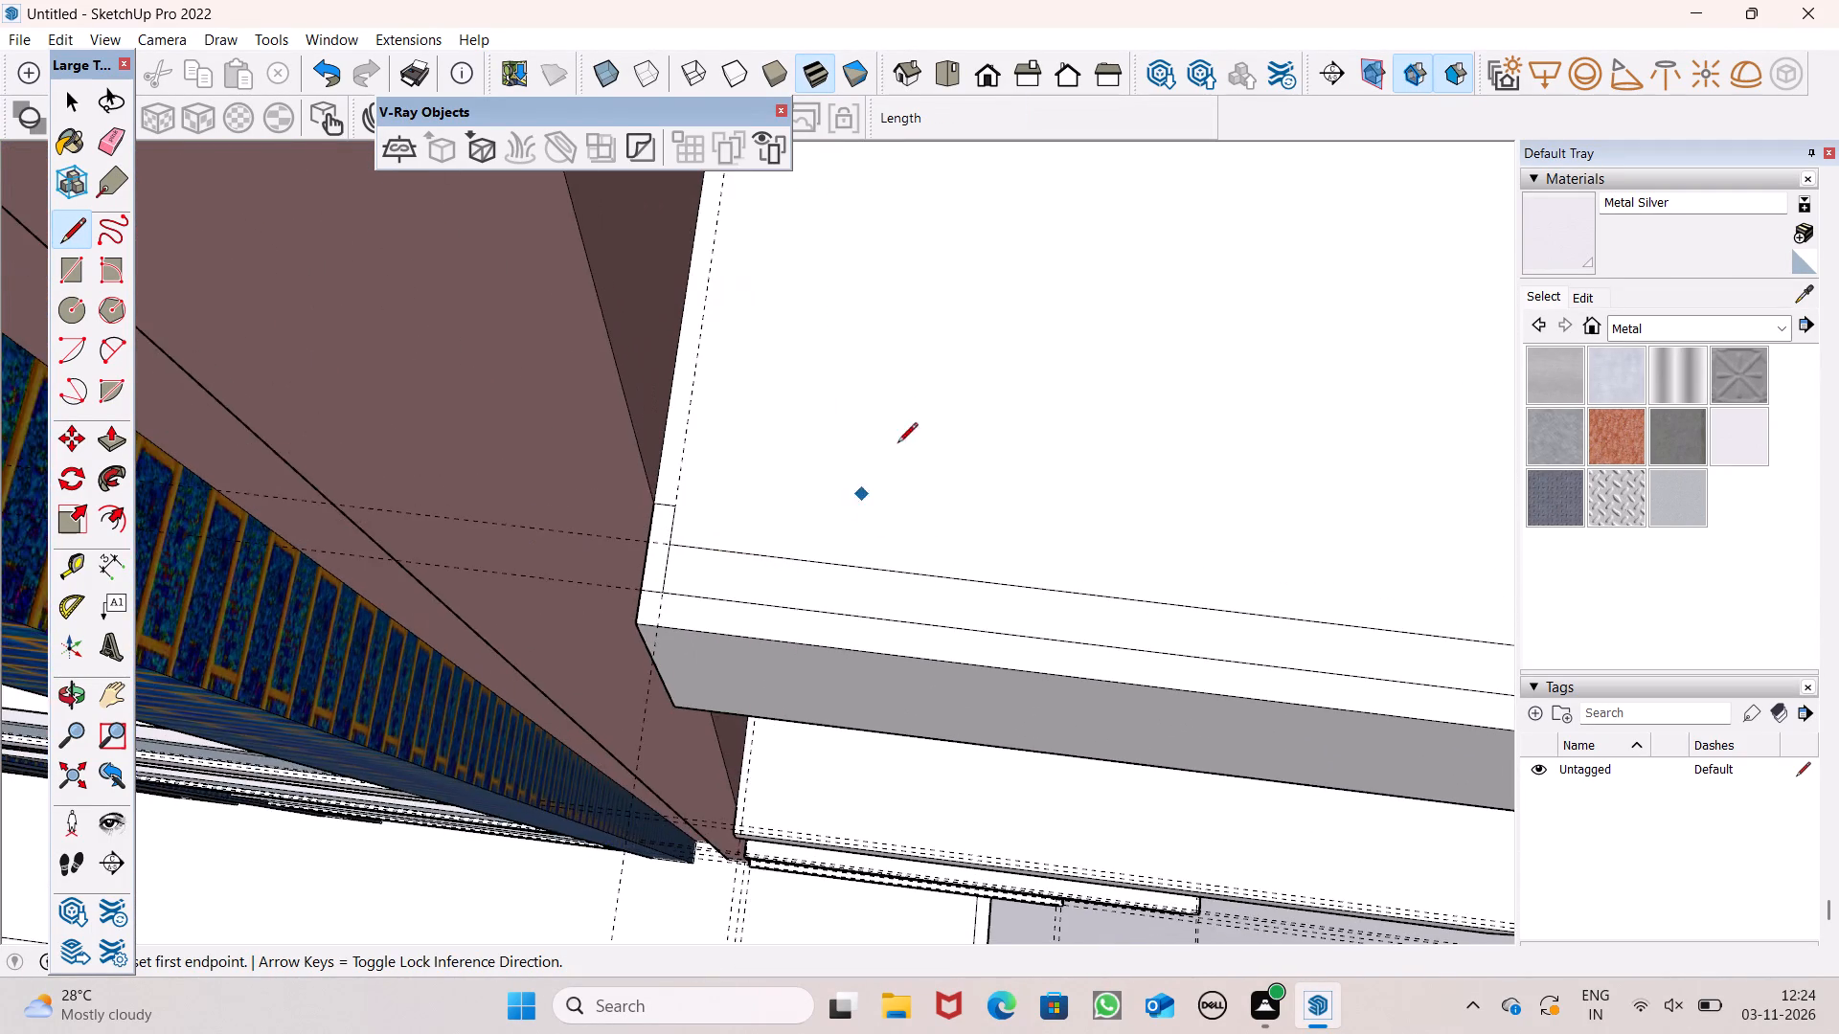
pyautogui.scroll(-11, 913, 403)
pyautogui.scroll(6, 827, 780)
pyautogui.scroll(-5, 788, 743)
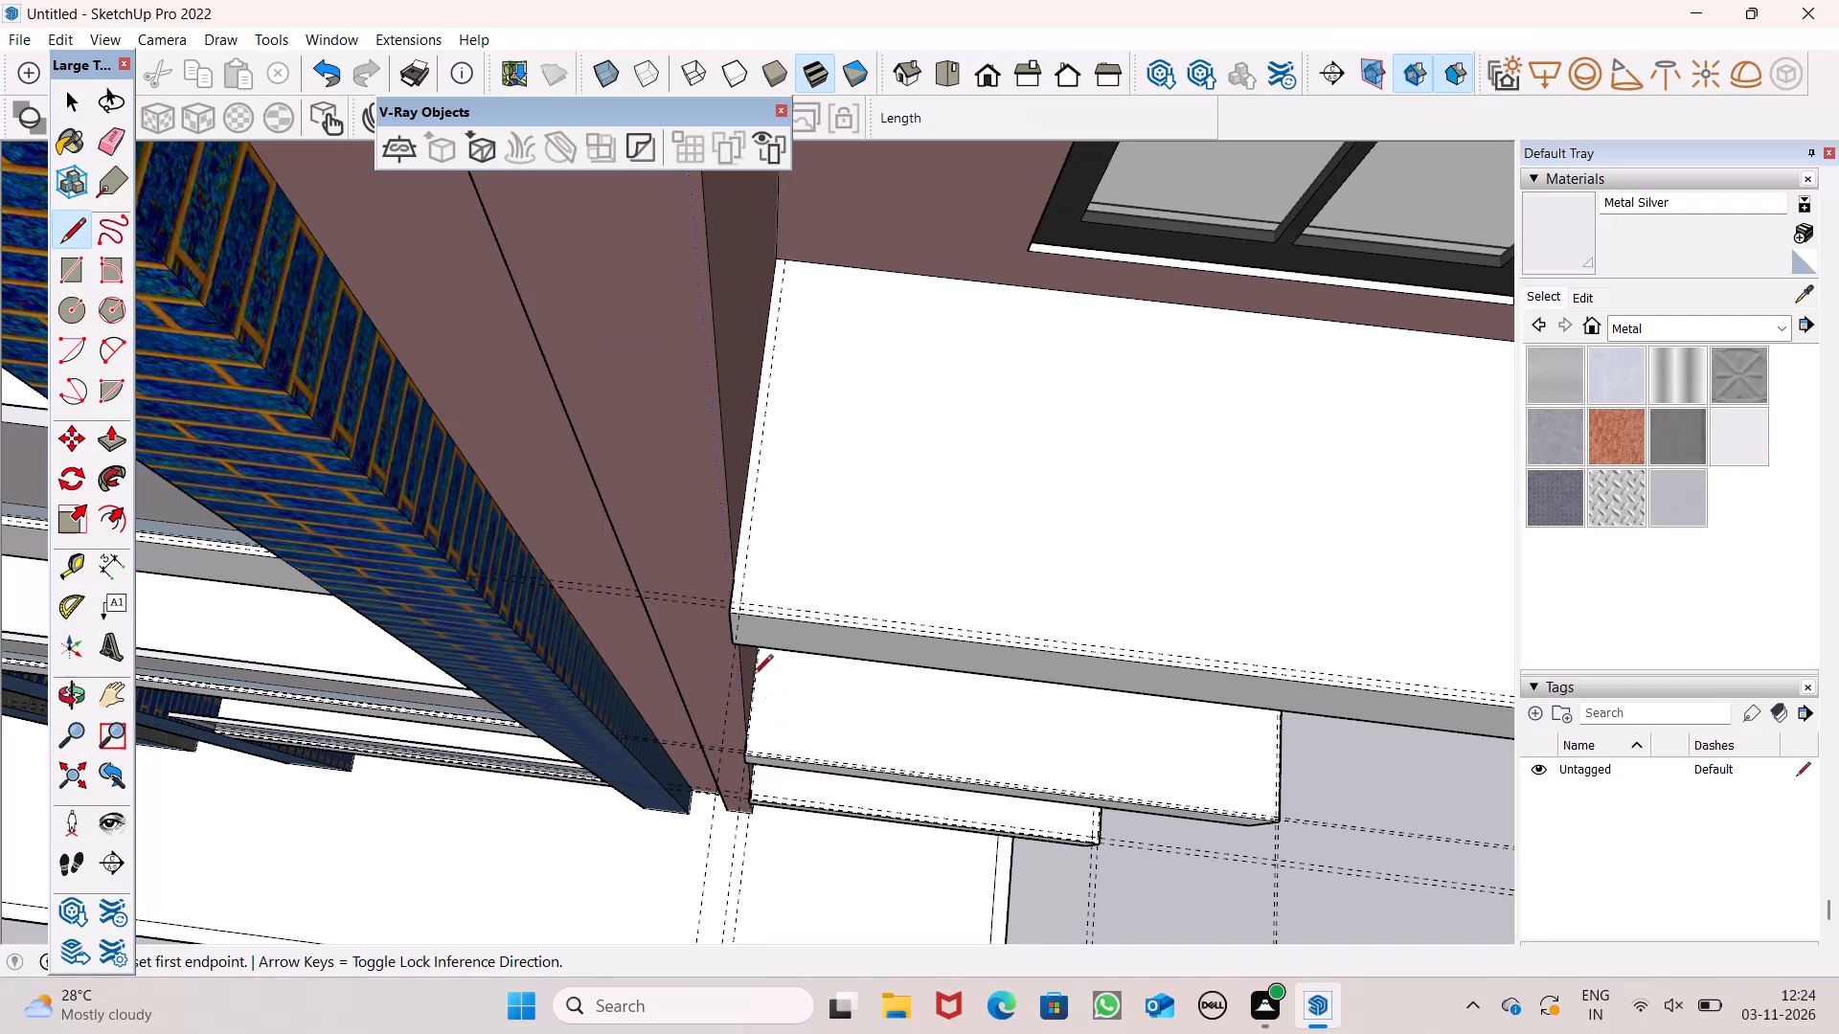
pyautogui.scroll(15, 723, 598)
pyautogui.scroll(6, 813, 608)
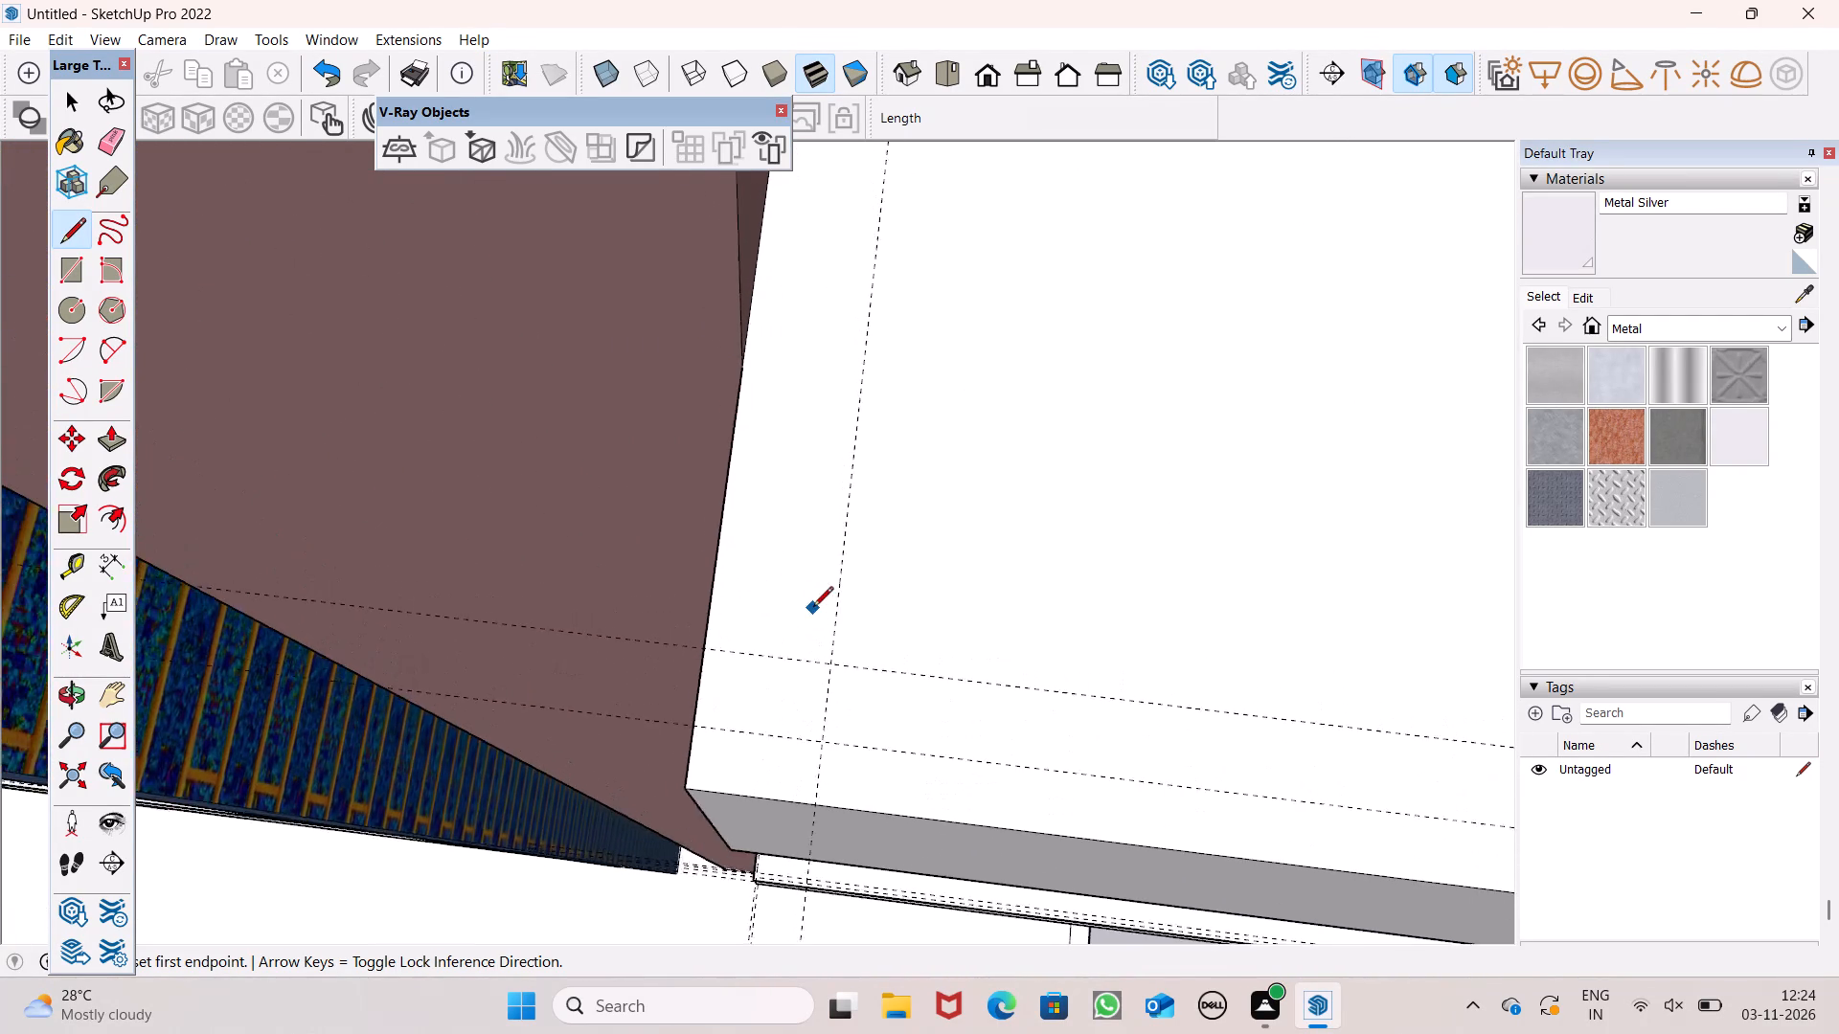
pyautogui.scroll(2, 813, 608)
pyautogui.scroll(-5, 813, 608)
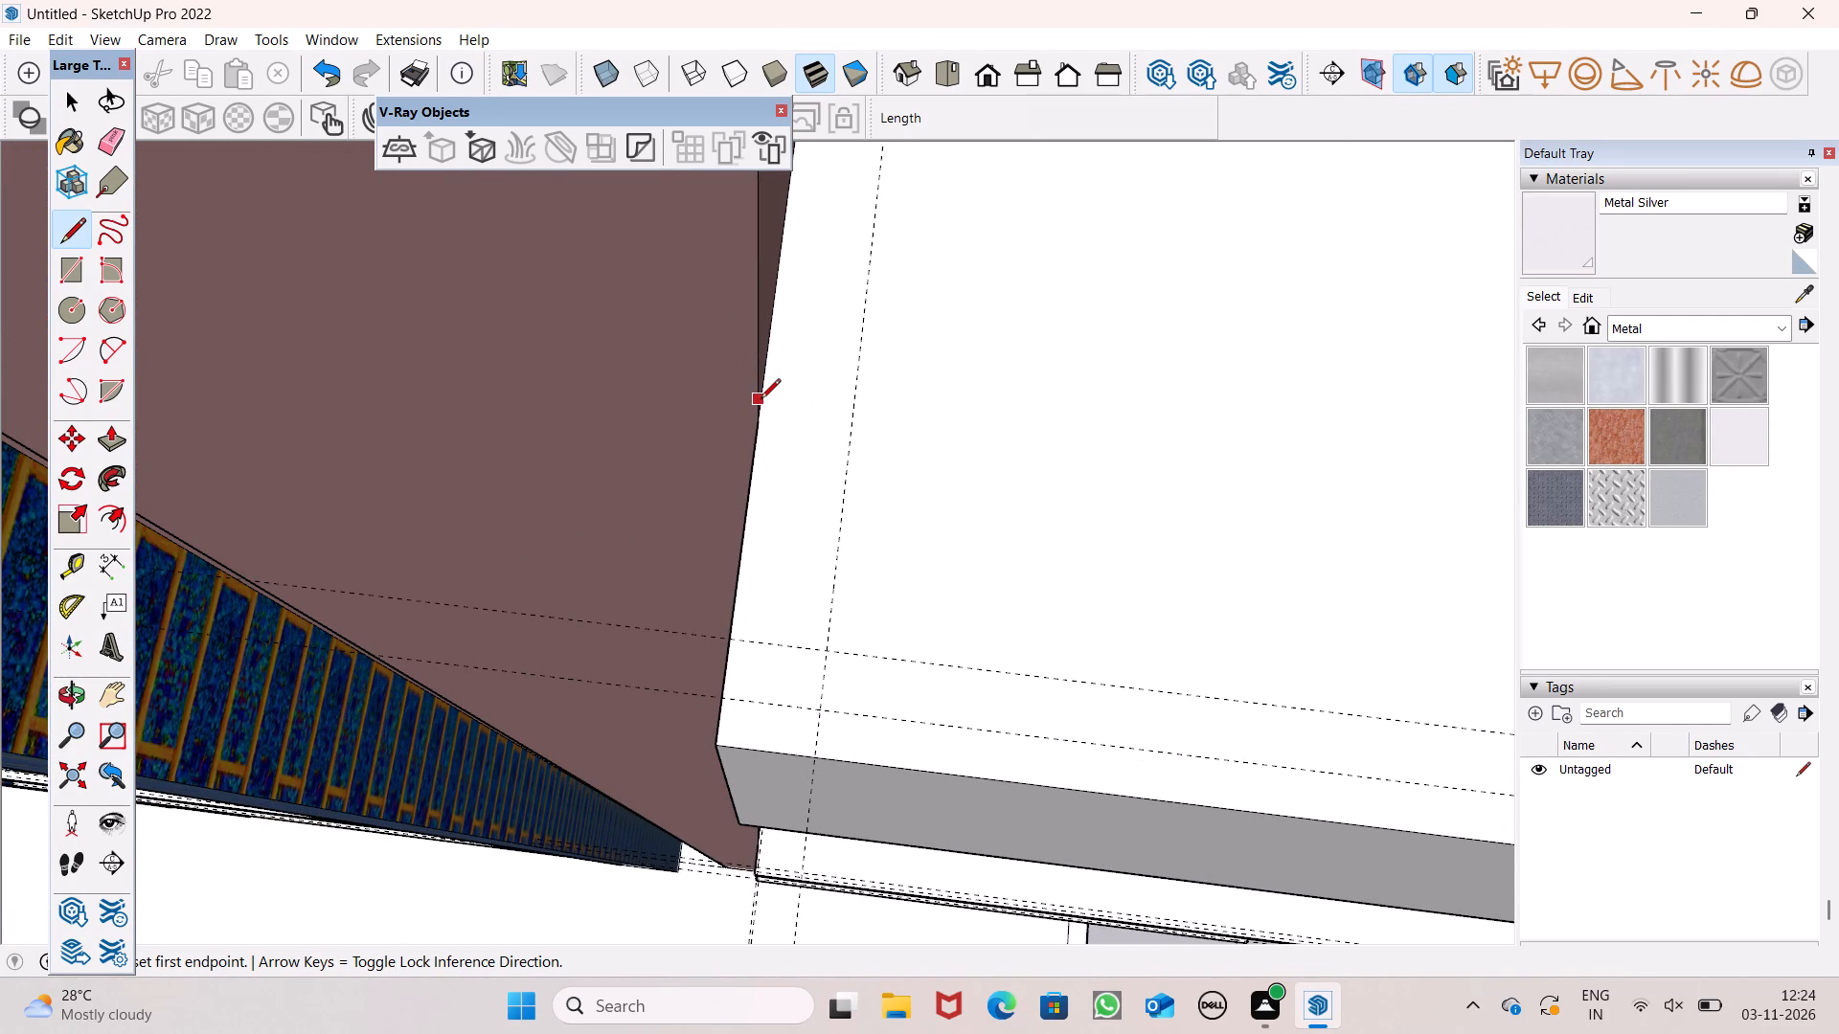
pyautogui.scroll(-3, 849, 725)
pyautogui.moveTo(863, 753); pyautogui.dragTo(851, 753, button='middle')
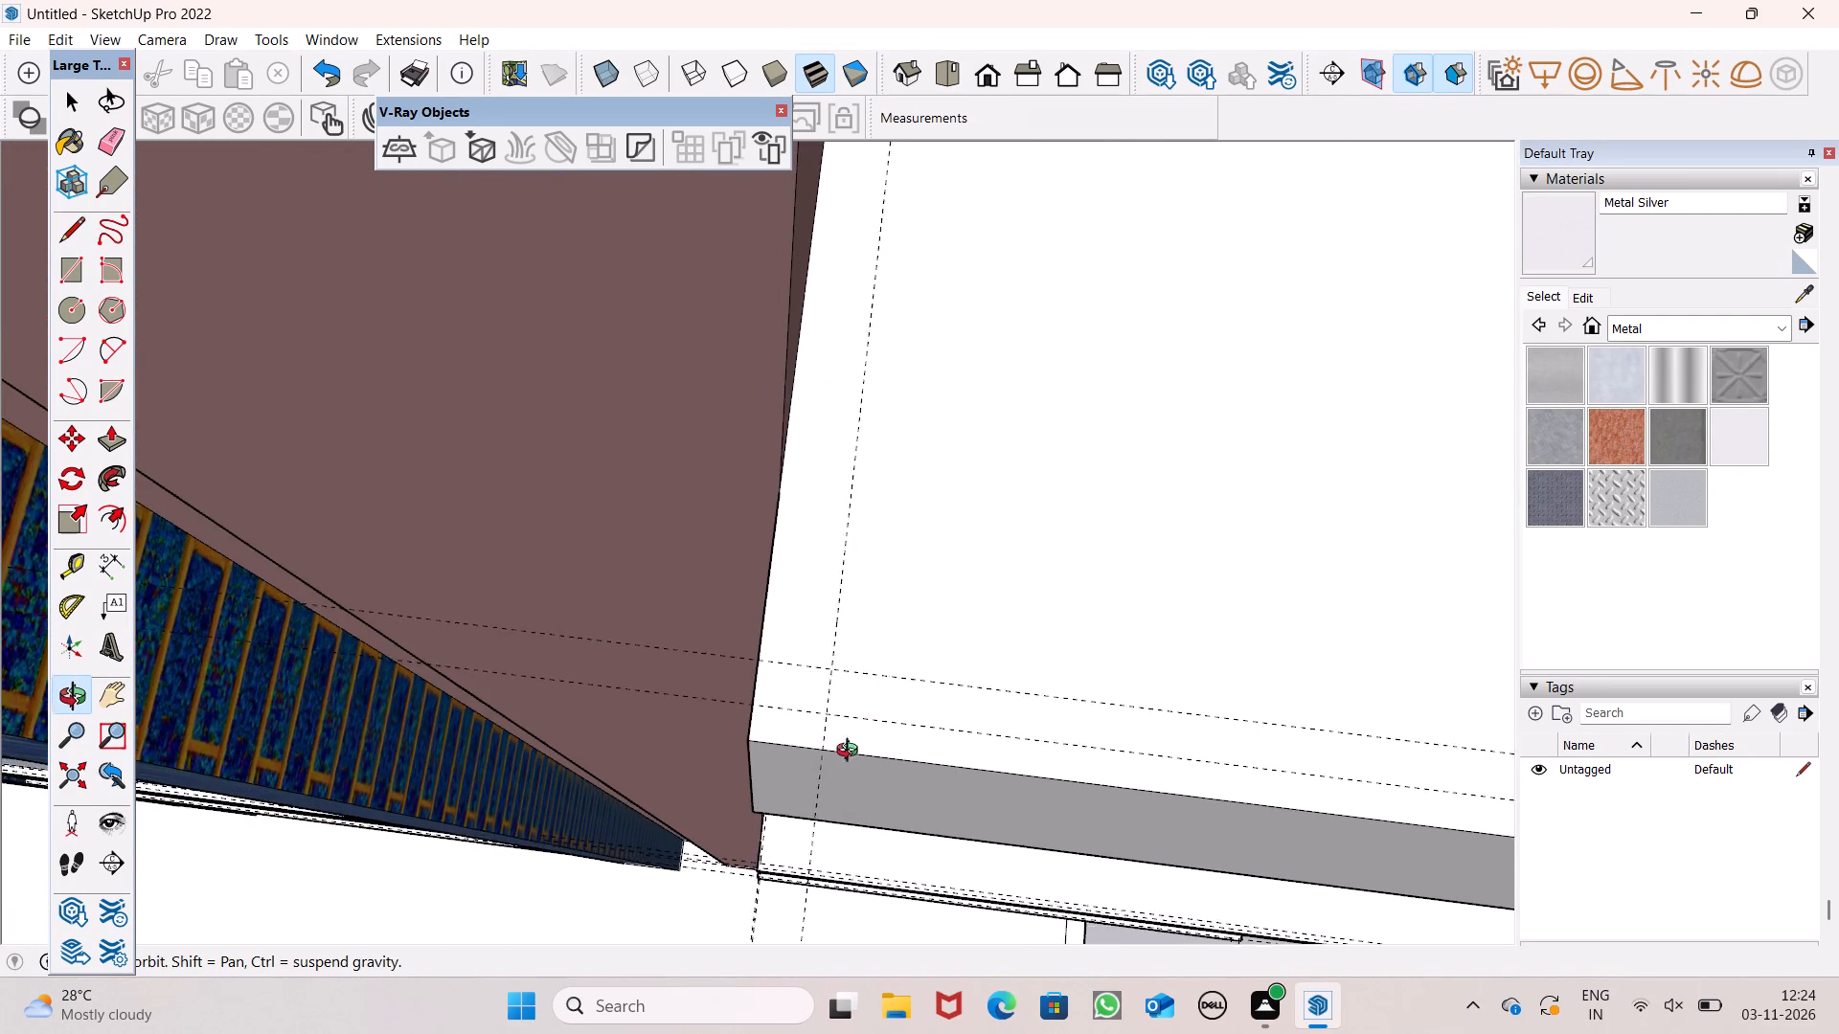
pyautogui.moveTo(851, 753); pyautogui.dragTo(540, 624, button='middle')
pyautogui.scroll(6, 685, 442)
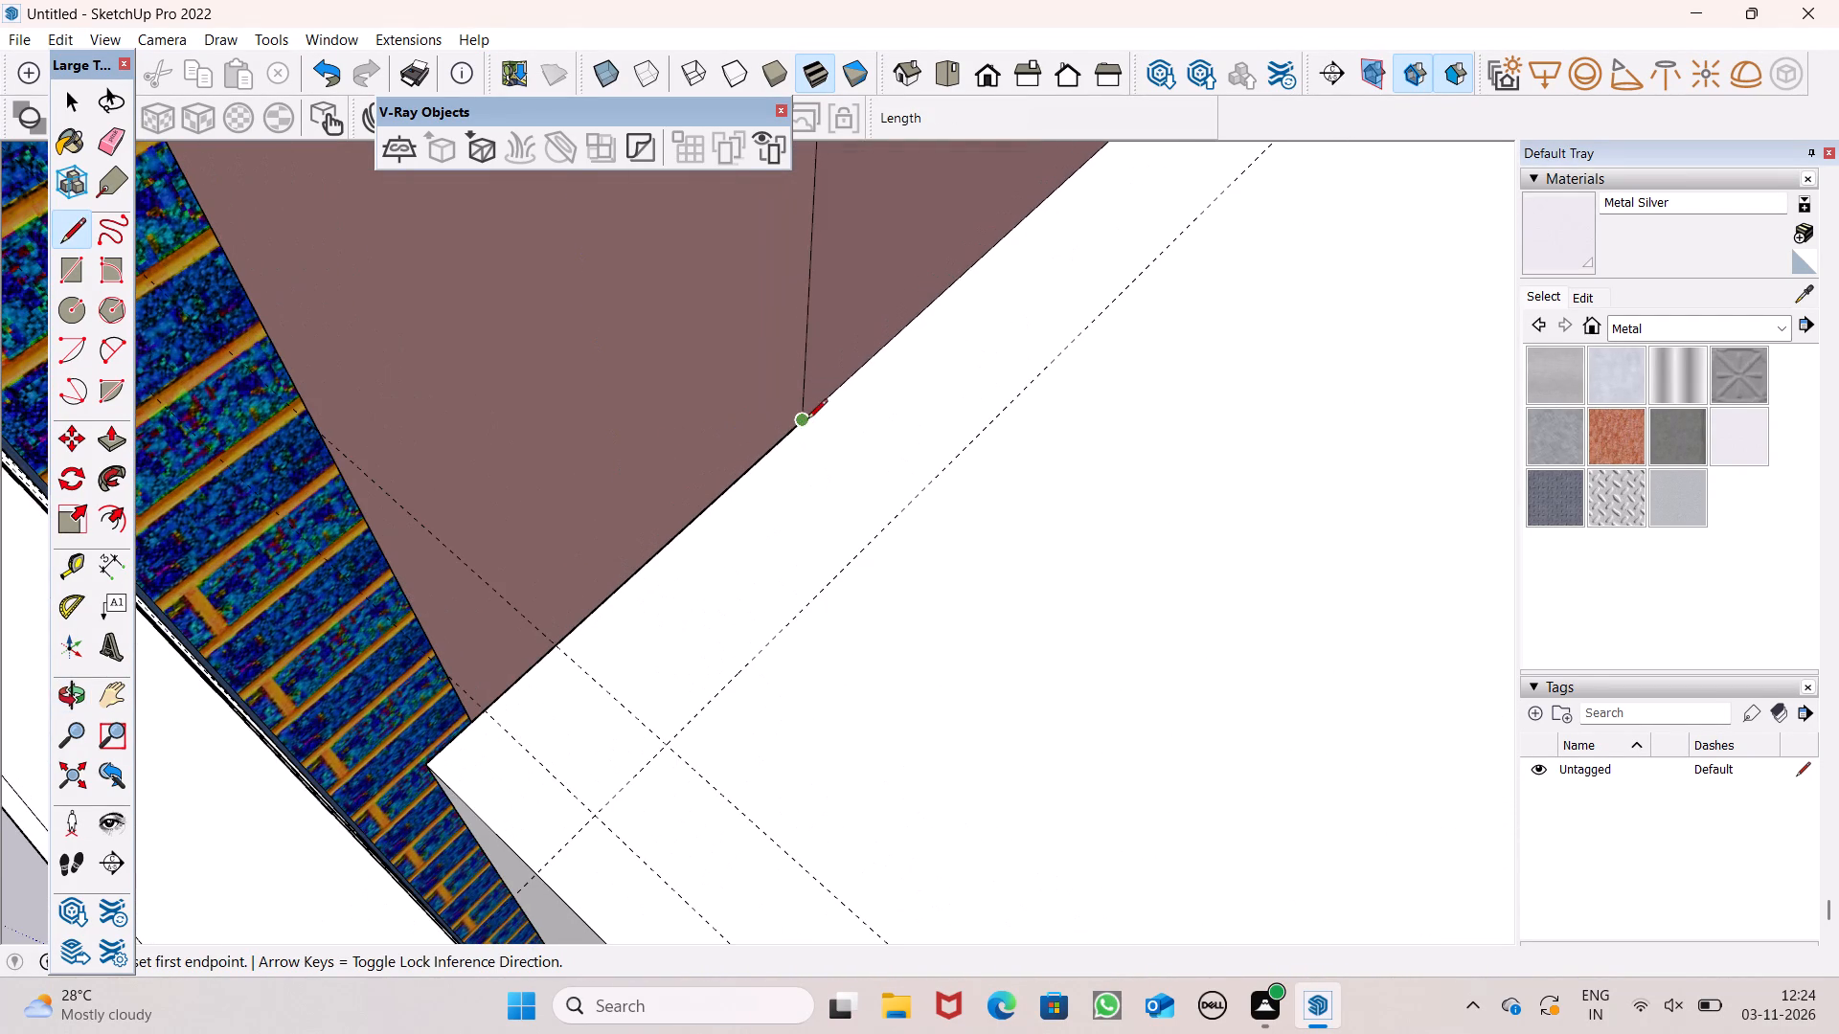
pyautogui.click(808, 420)
pyautogui.click(913, 494)
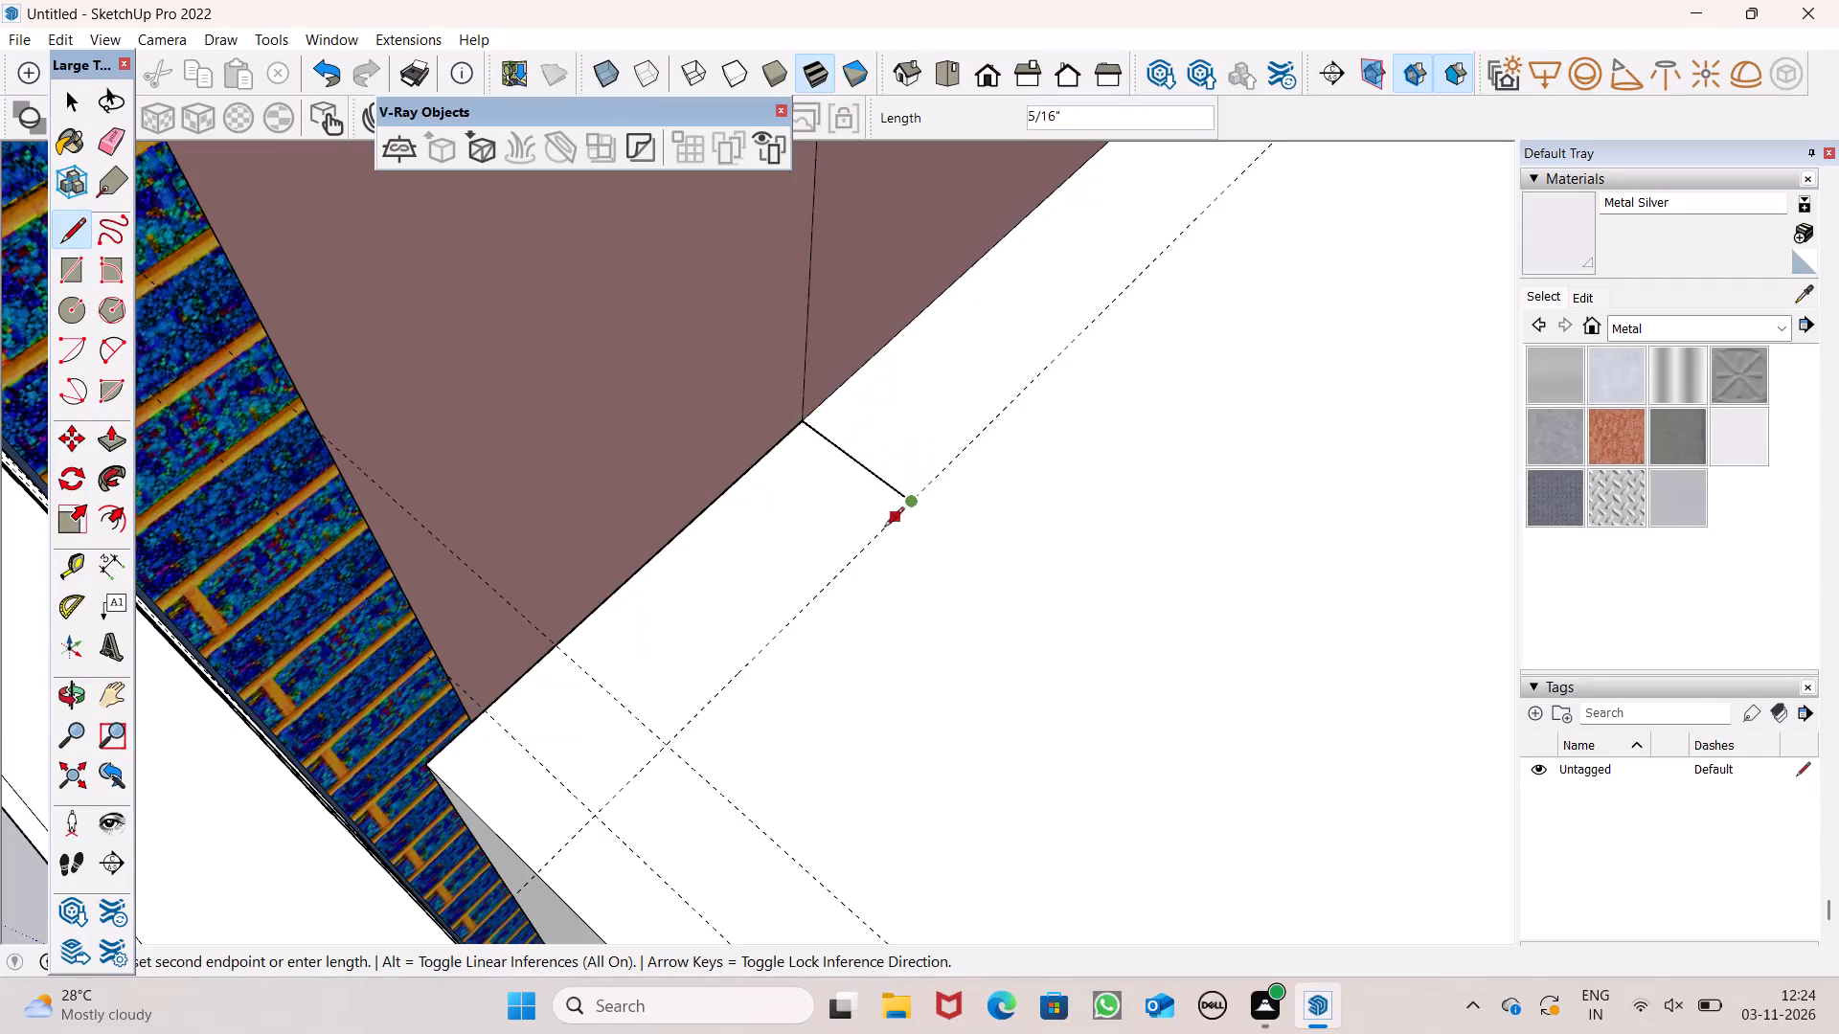
pyautogui.scroll(-4, 859, 612)
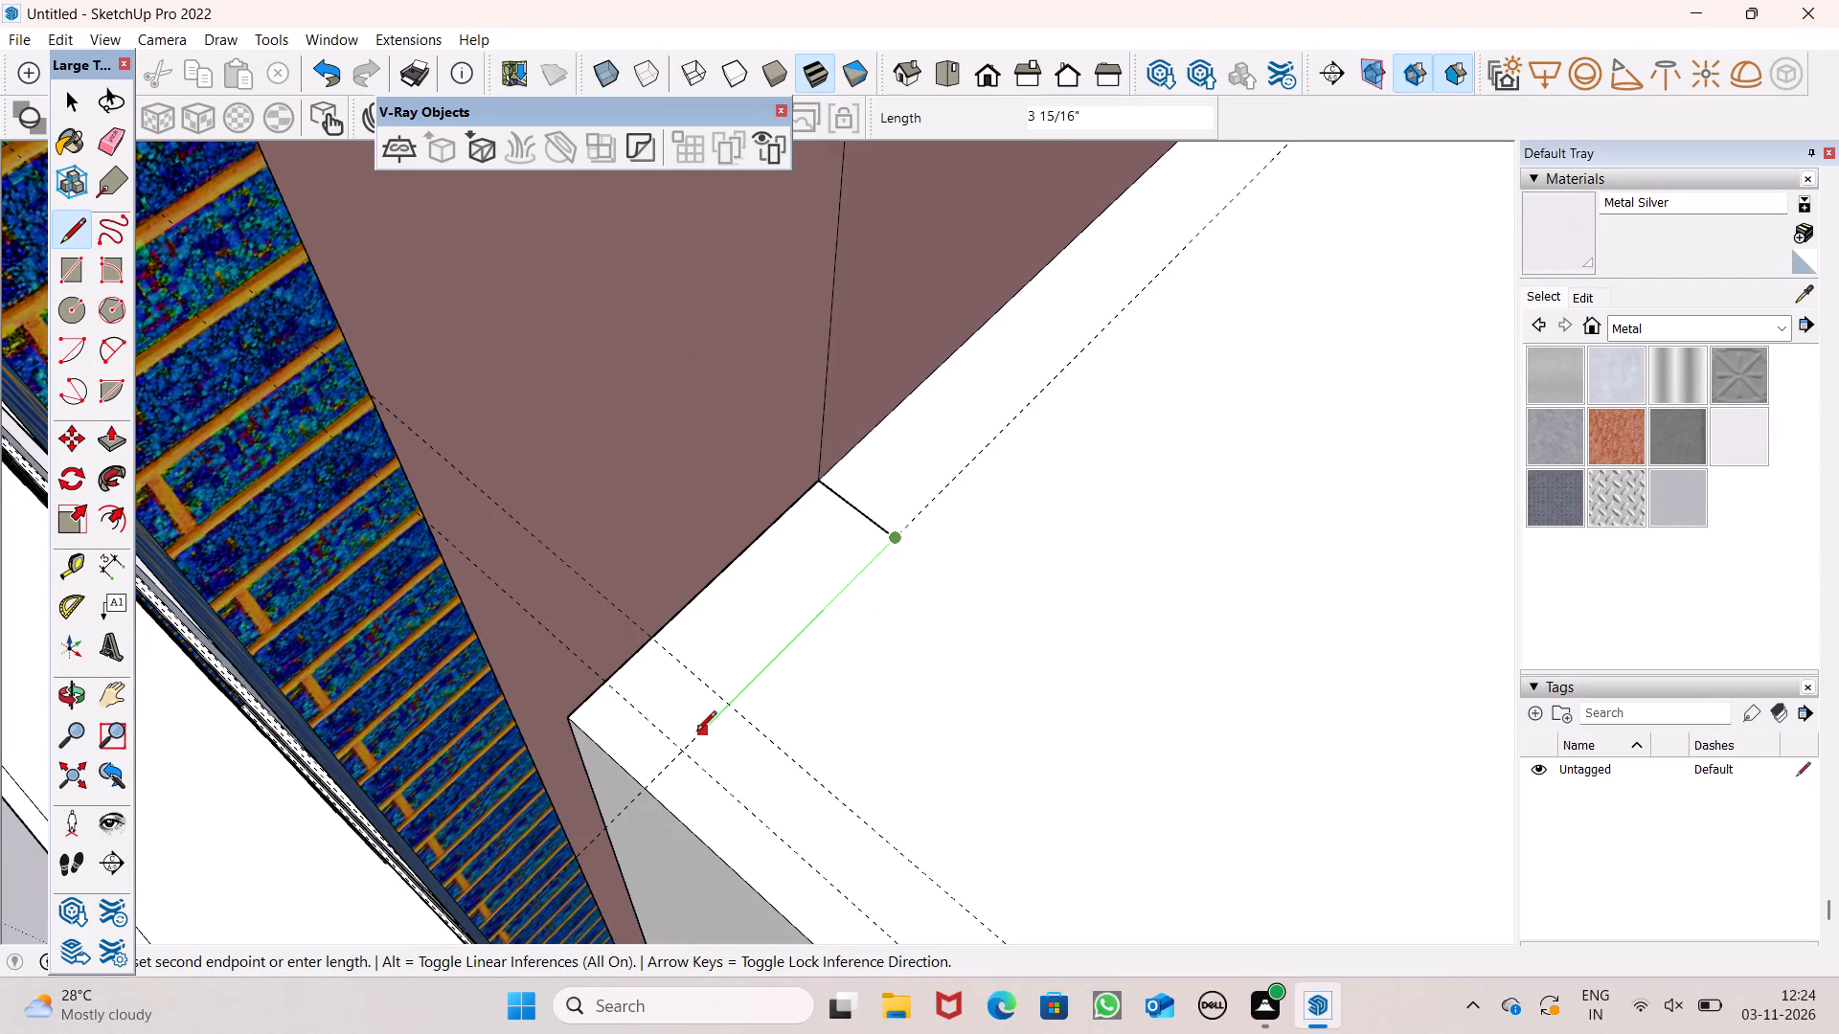
pyautogui.click(683, 755)
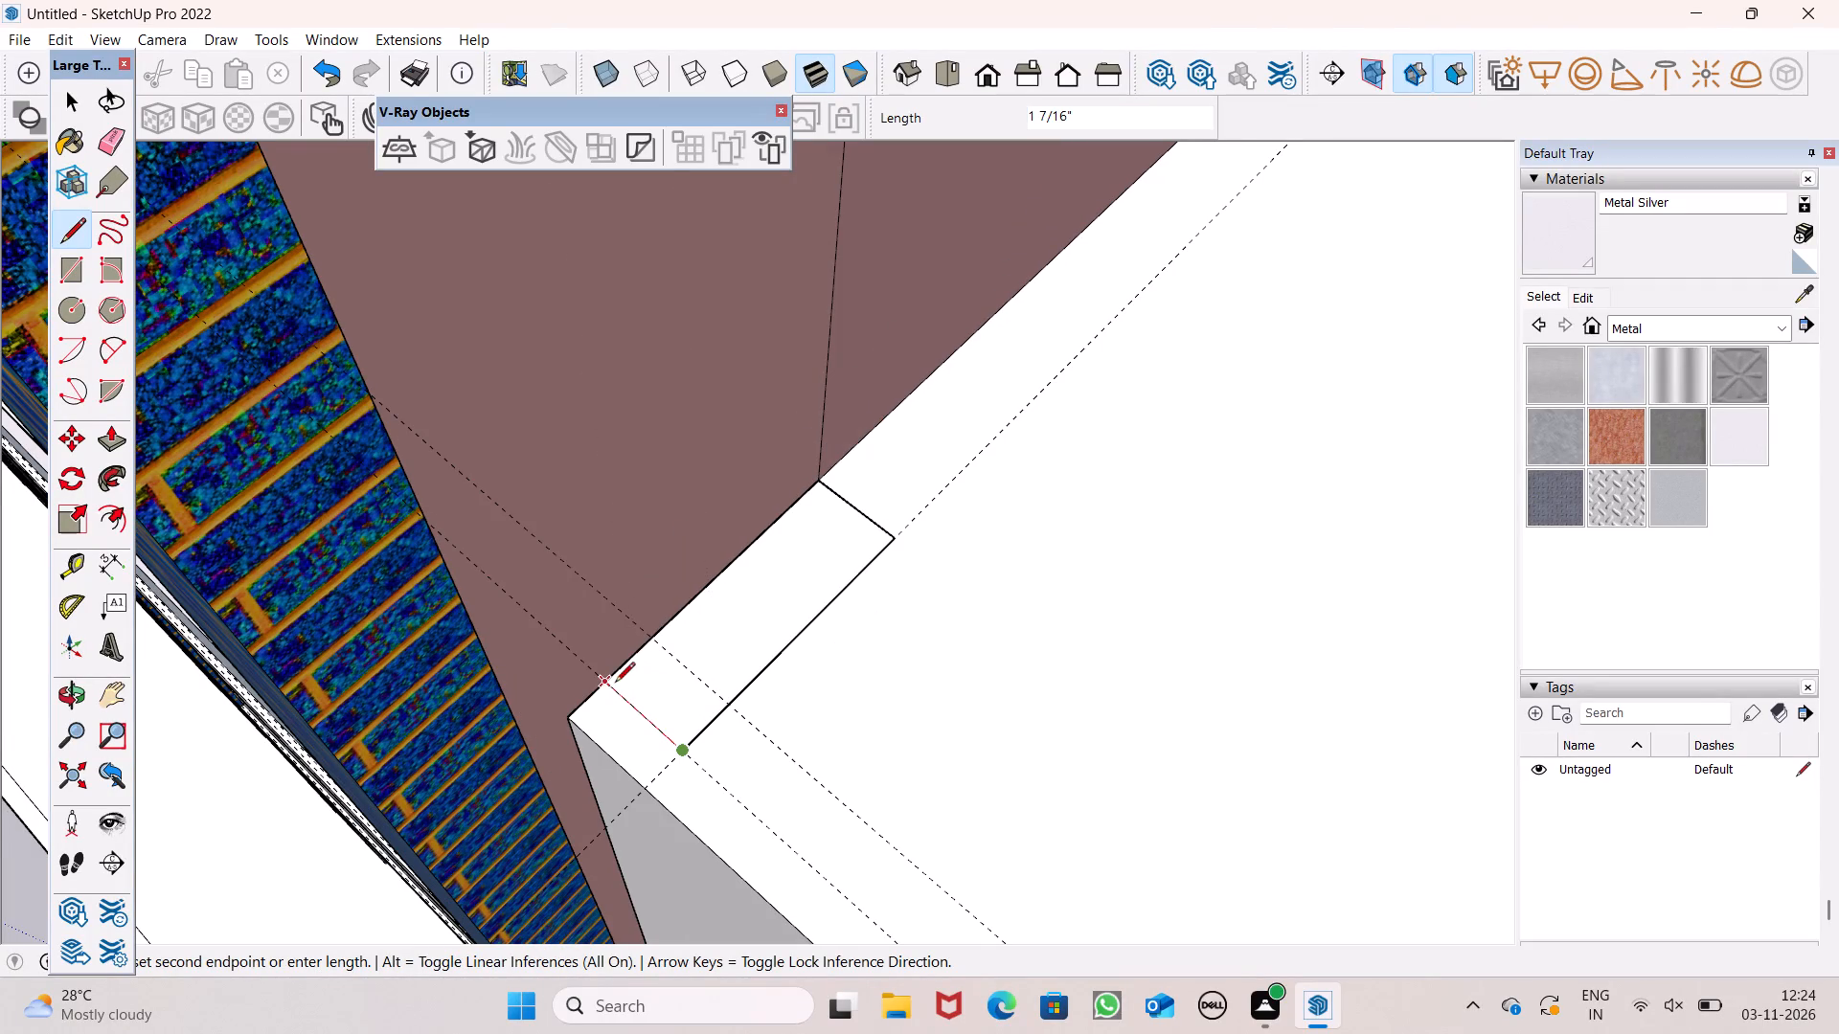
pyautogui.click(615, 684)
pyautogui.scroll(-5, 711, 515)
pyautogui.moveTo(732, 848); pyautogui.dragTo(1082, 840, button='middle')
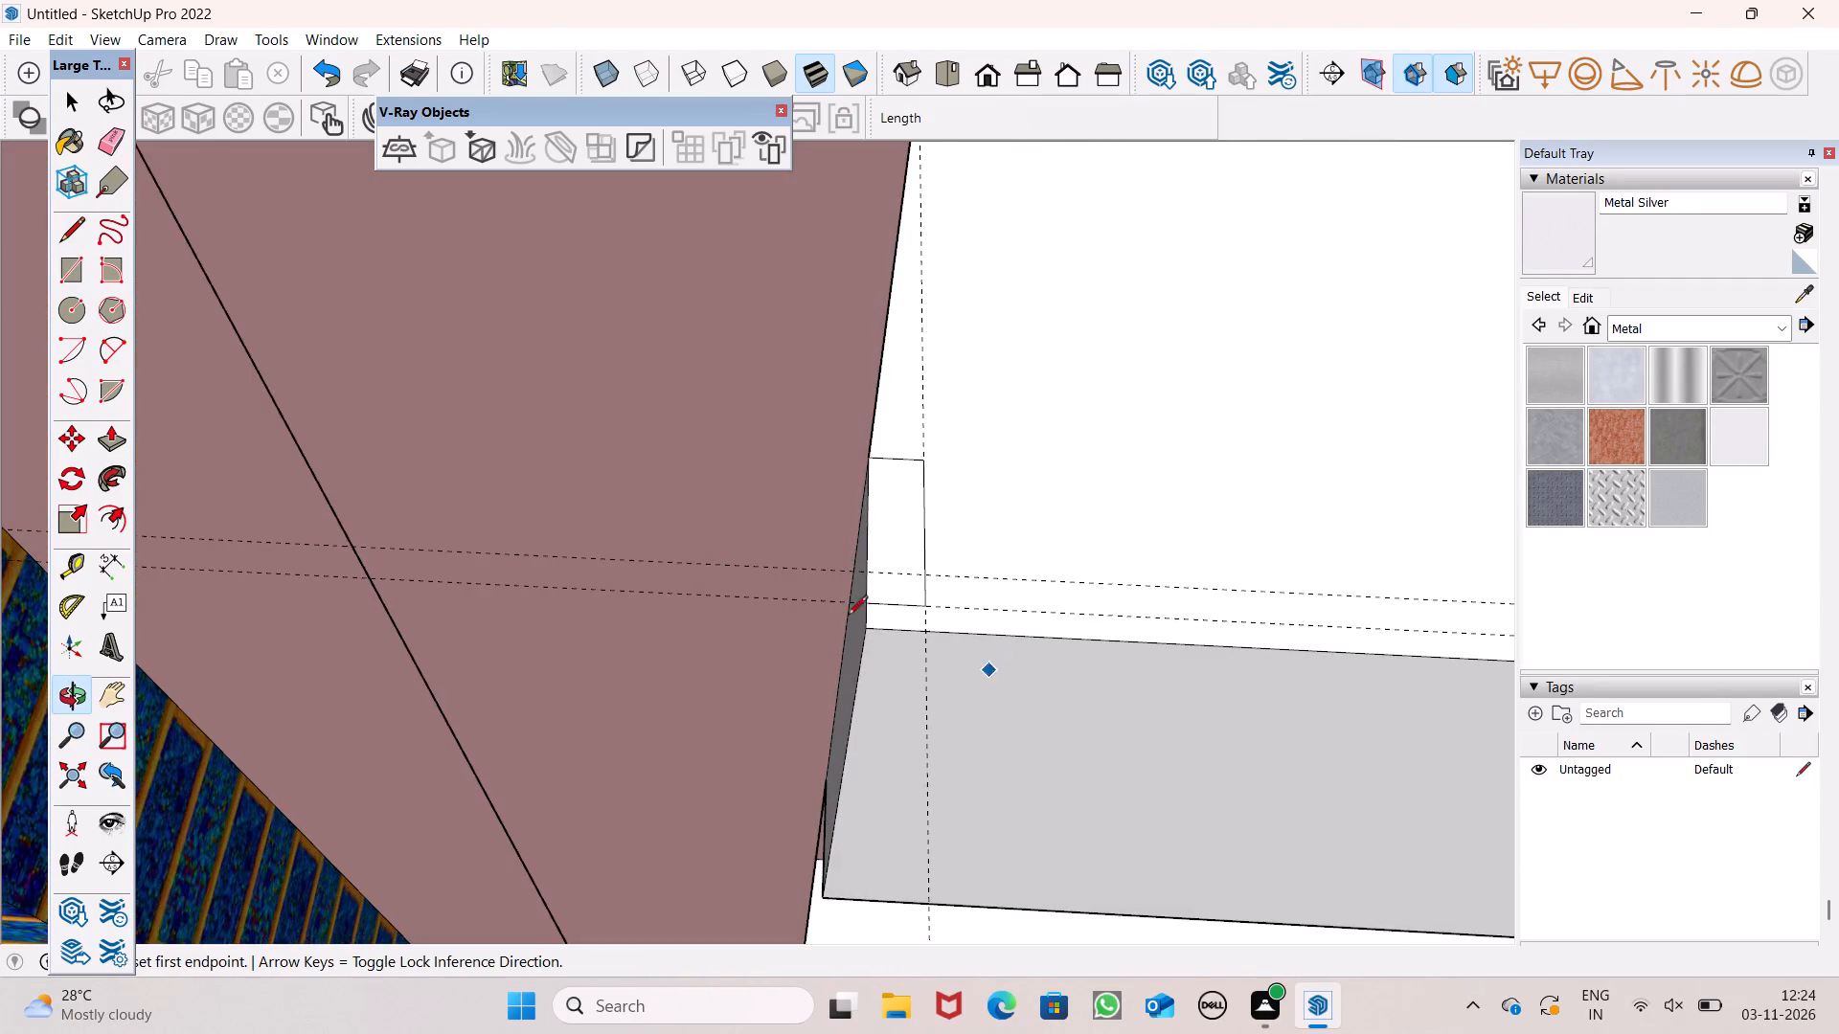
pyautogui.scroll(-5, 499, 548)
pyautogui.moveTo(526, 628); pyautogui.dragTo(593, 807, button='middle')
pyautogui.scroll(-4, 409, 641)
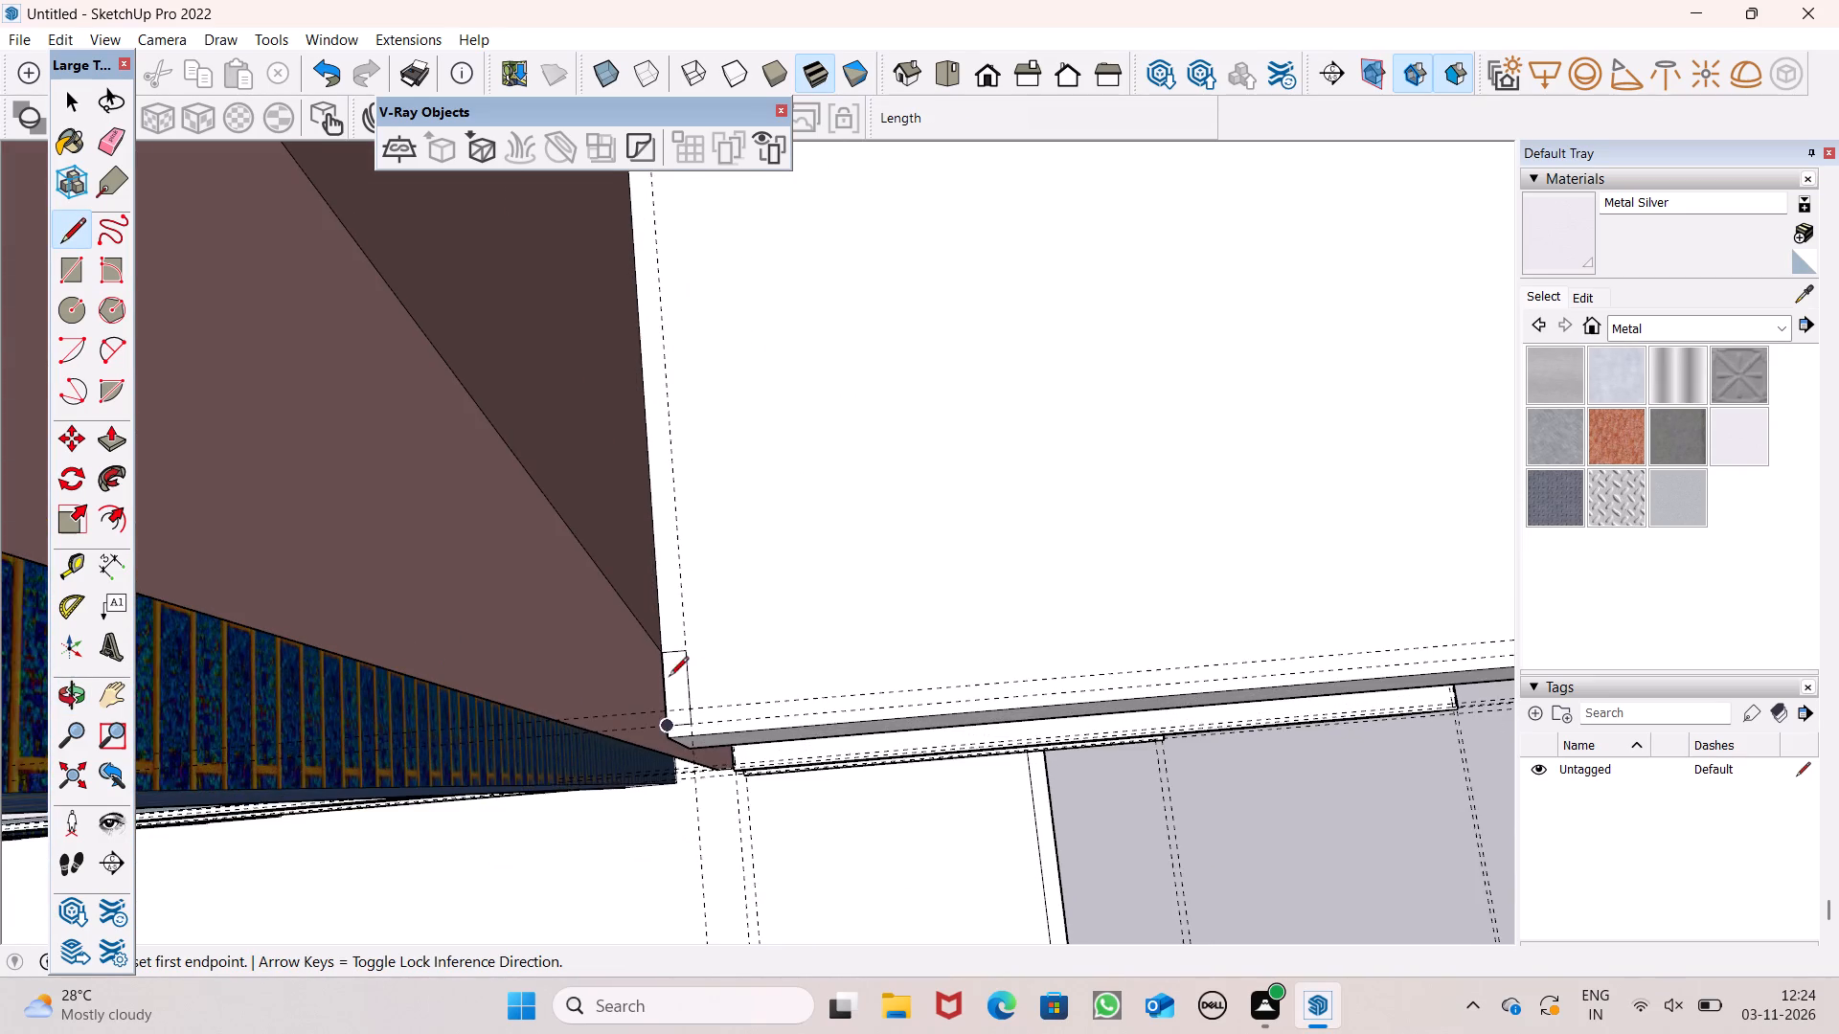
# Draw the second-highest slab strip's outer front edge, about 13' along the outermost front guide from the pier end to the outermost far-side guide.
pyautogui.scroll(6, 687, 685)
pyautogui.click(685, 753)
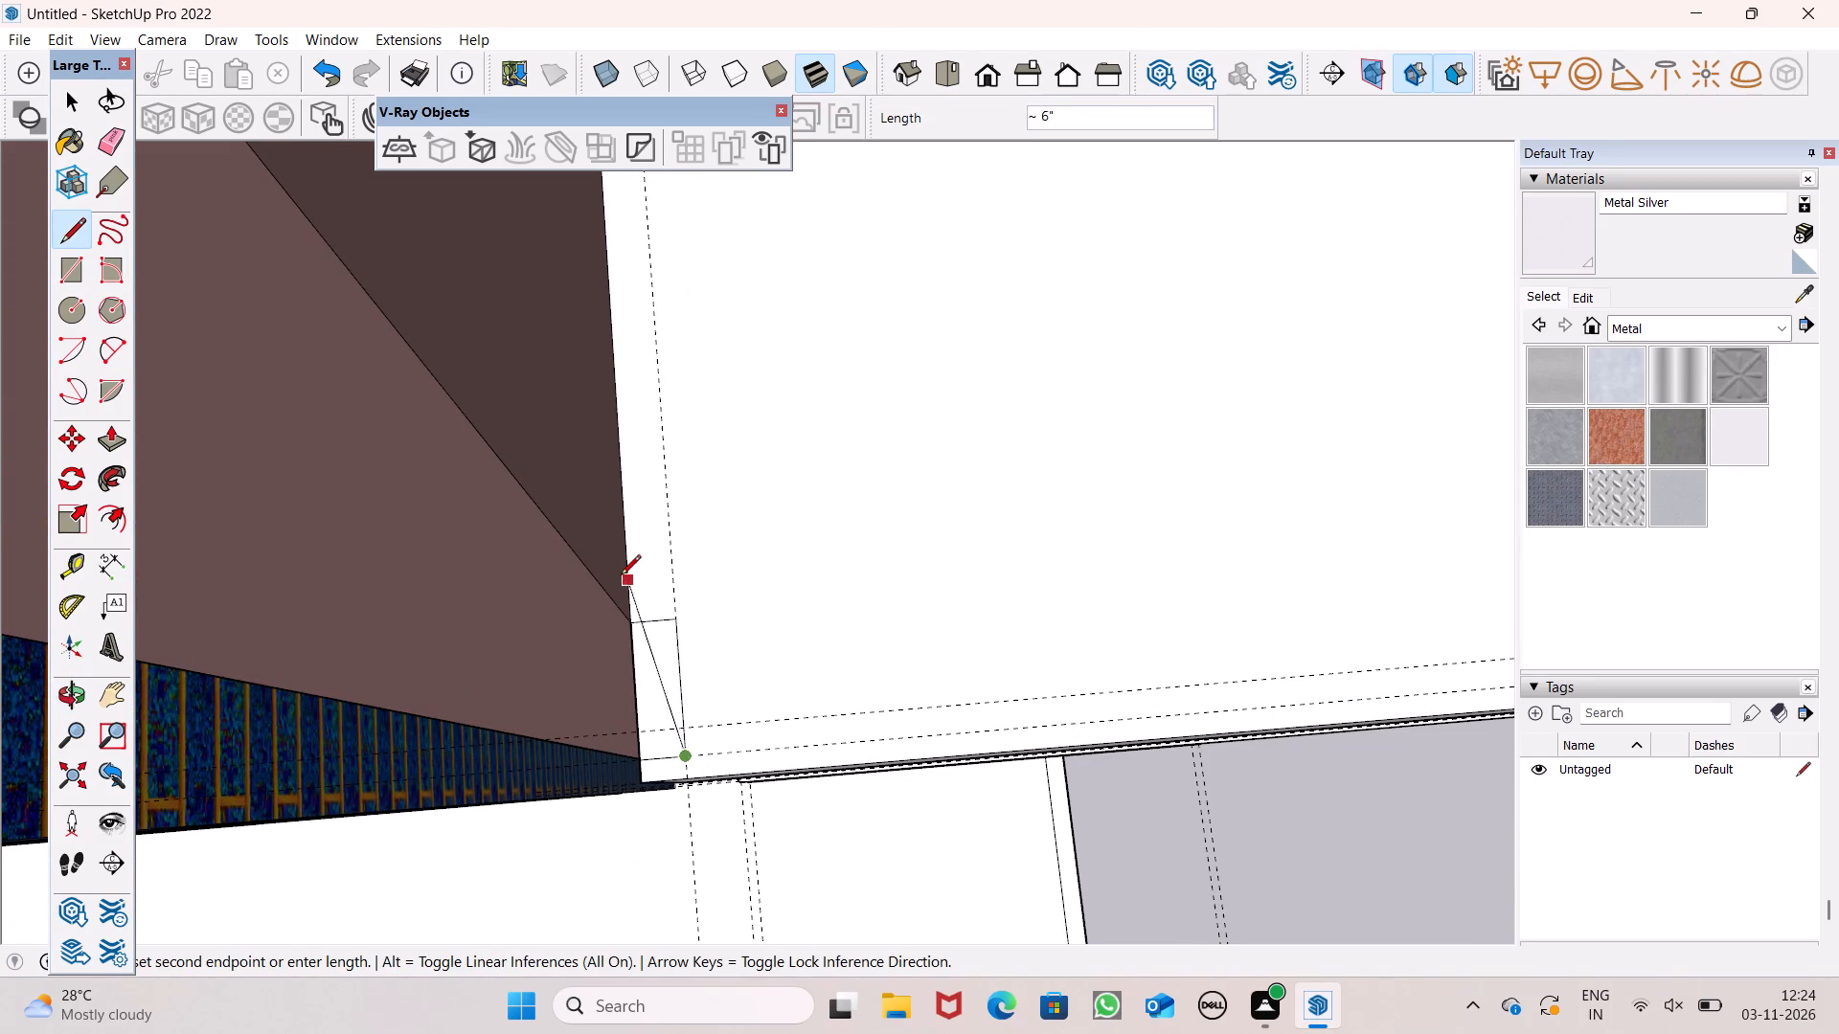
pyautogui.scroll(-9, 621, 576)
pyautogui.scroll(1, 594, 595)
pyautogui.scroll(-1, 594, 596)
pyautogui.scroll(-5, 715, 620)
pyautogui.scroll(-5, 611, 622)
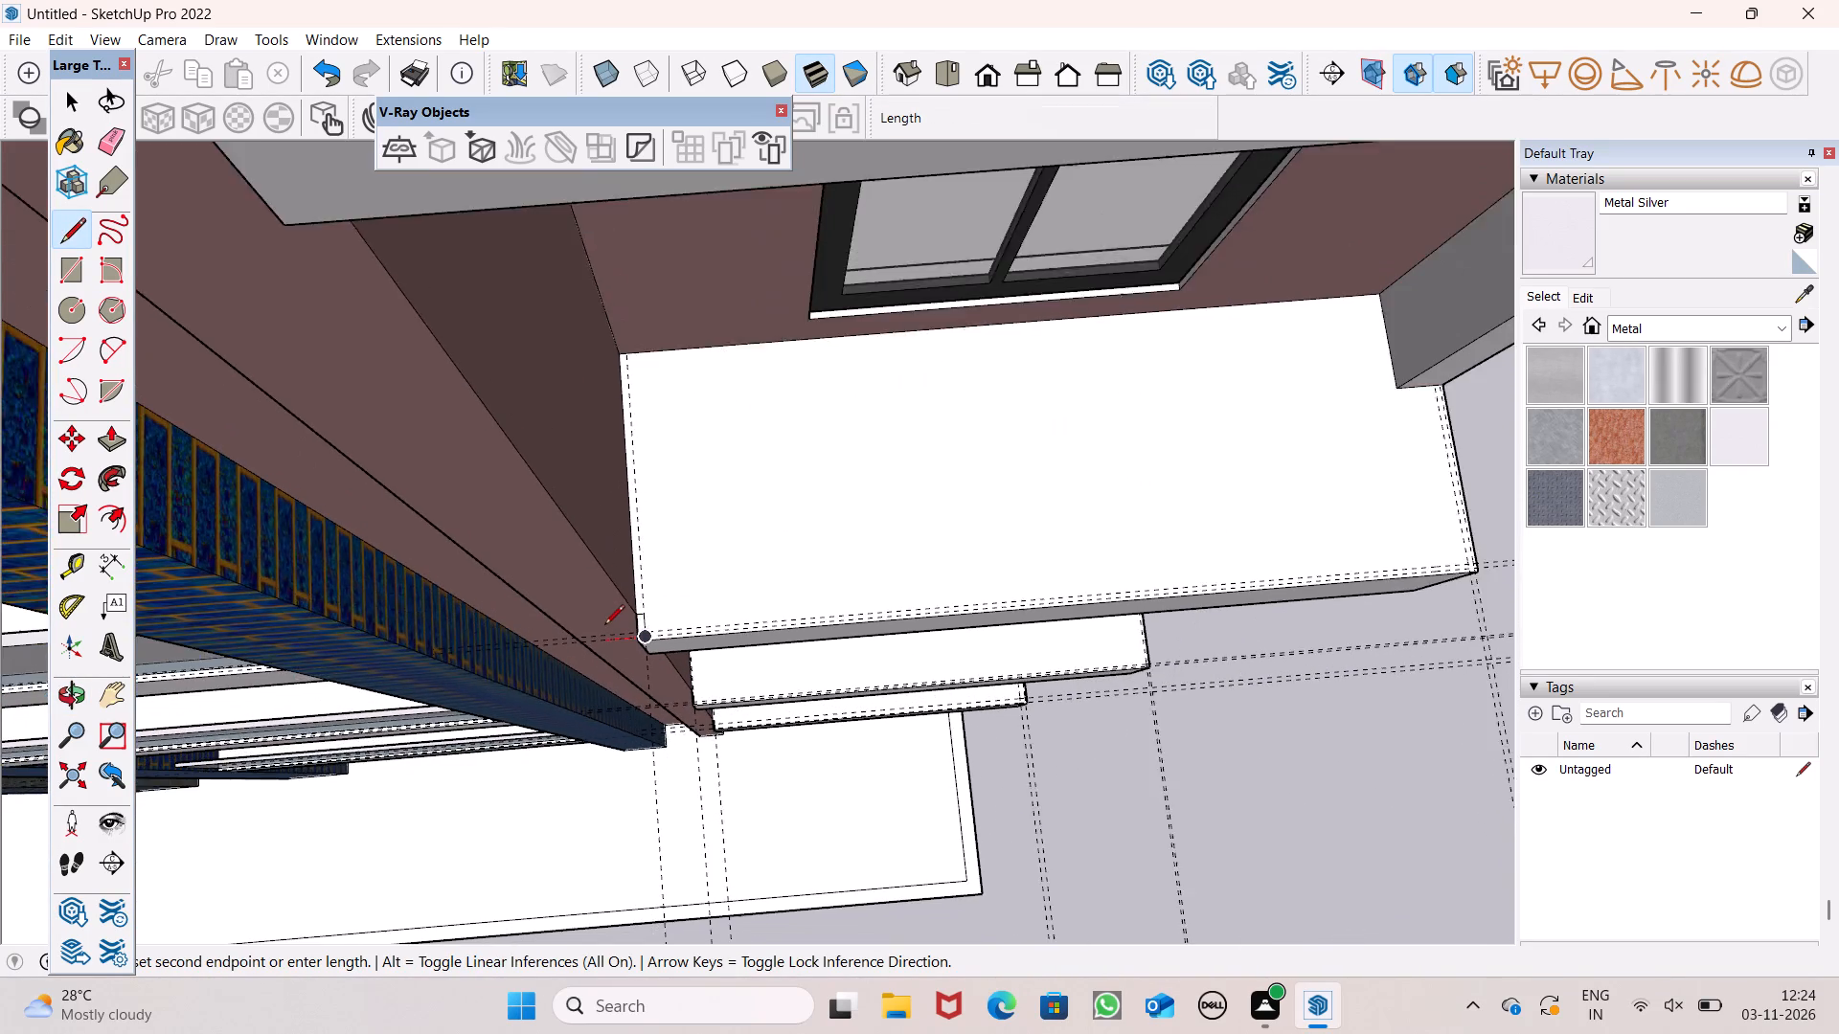
pyautogui.scroll(-1, 604, 626)
pyautogui.scroll(5, 1283, 627)
pyautogui.scroll(-6, 965, 535)
pyautogui.scroll(2, 1206, 472)
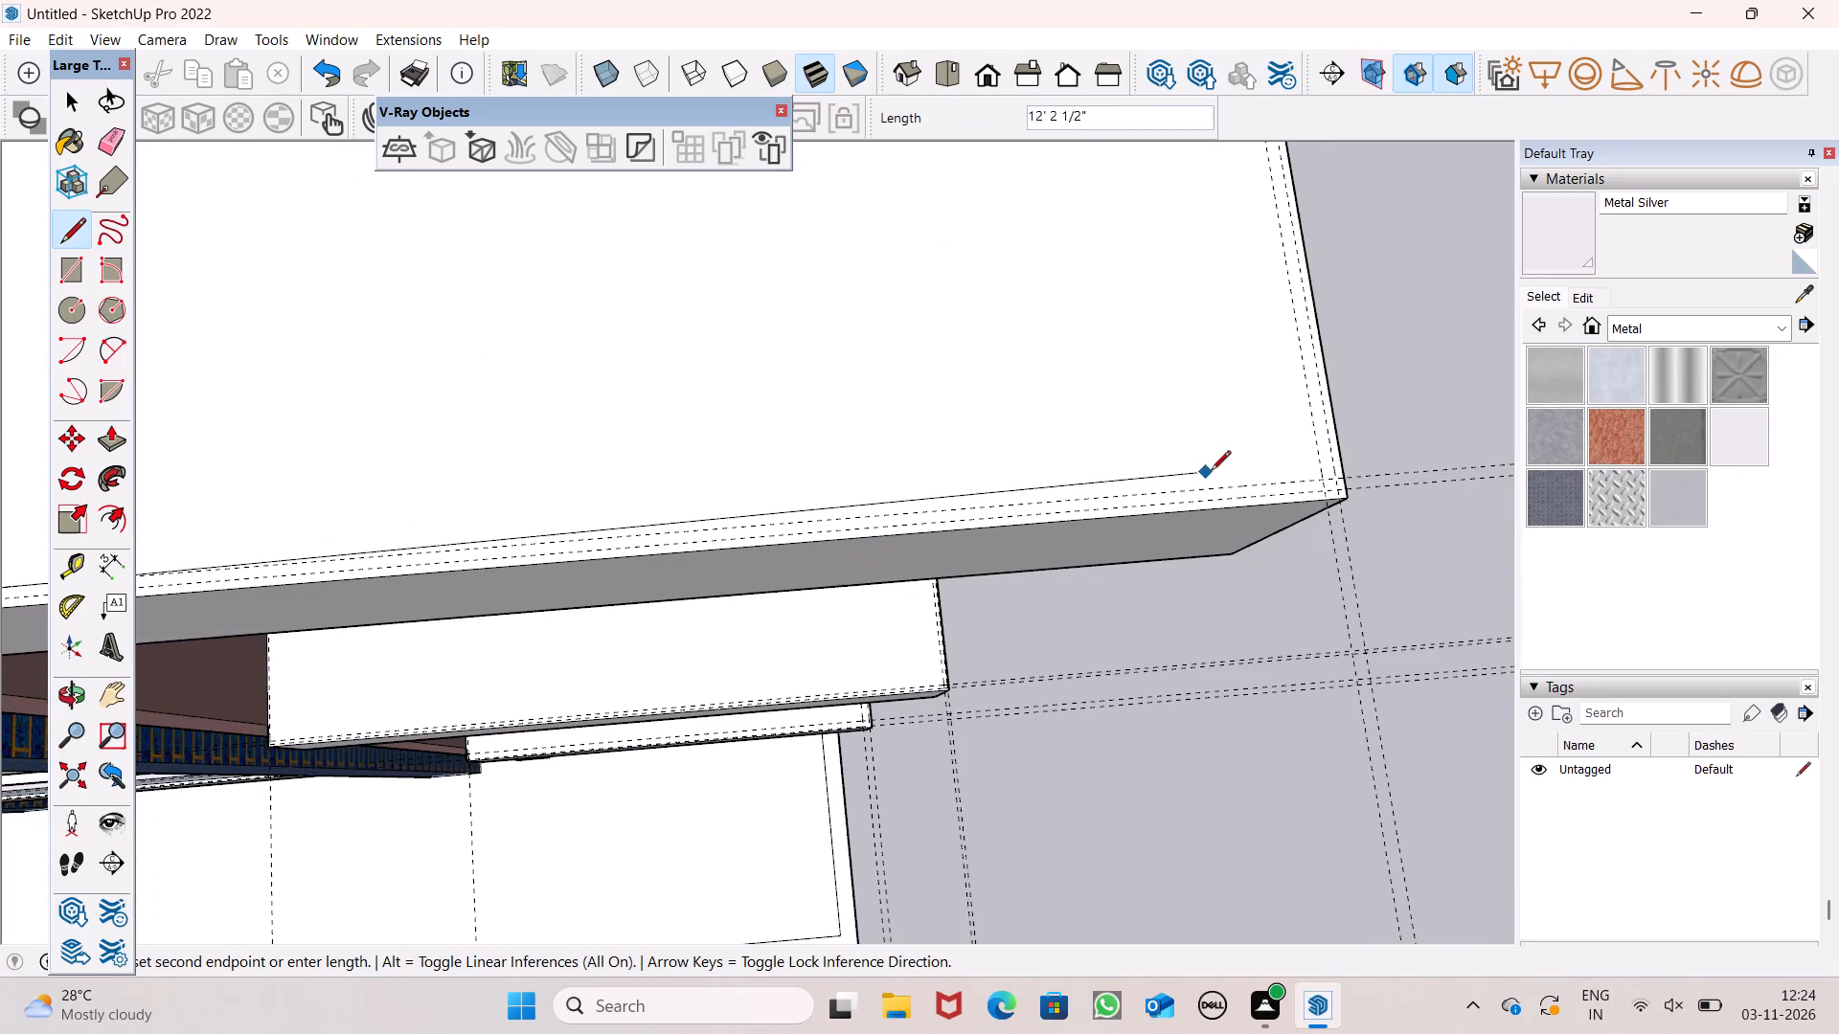
pyautogui.scroll(4, 1211, 472)
pyautogui.scroll(7, 1404, 484)
pyautogui.scroll(-5, 1254, 541)
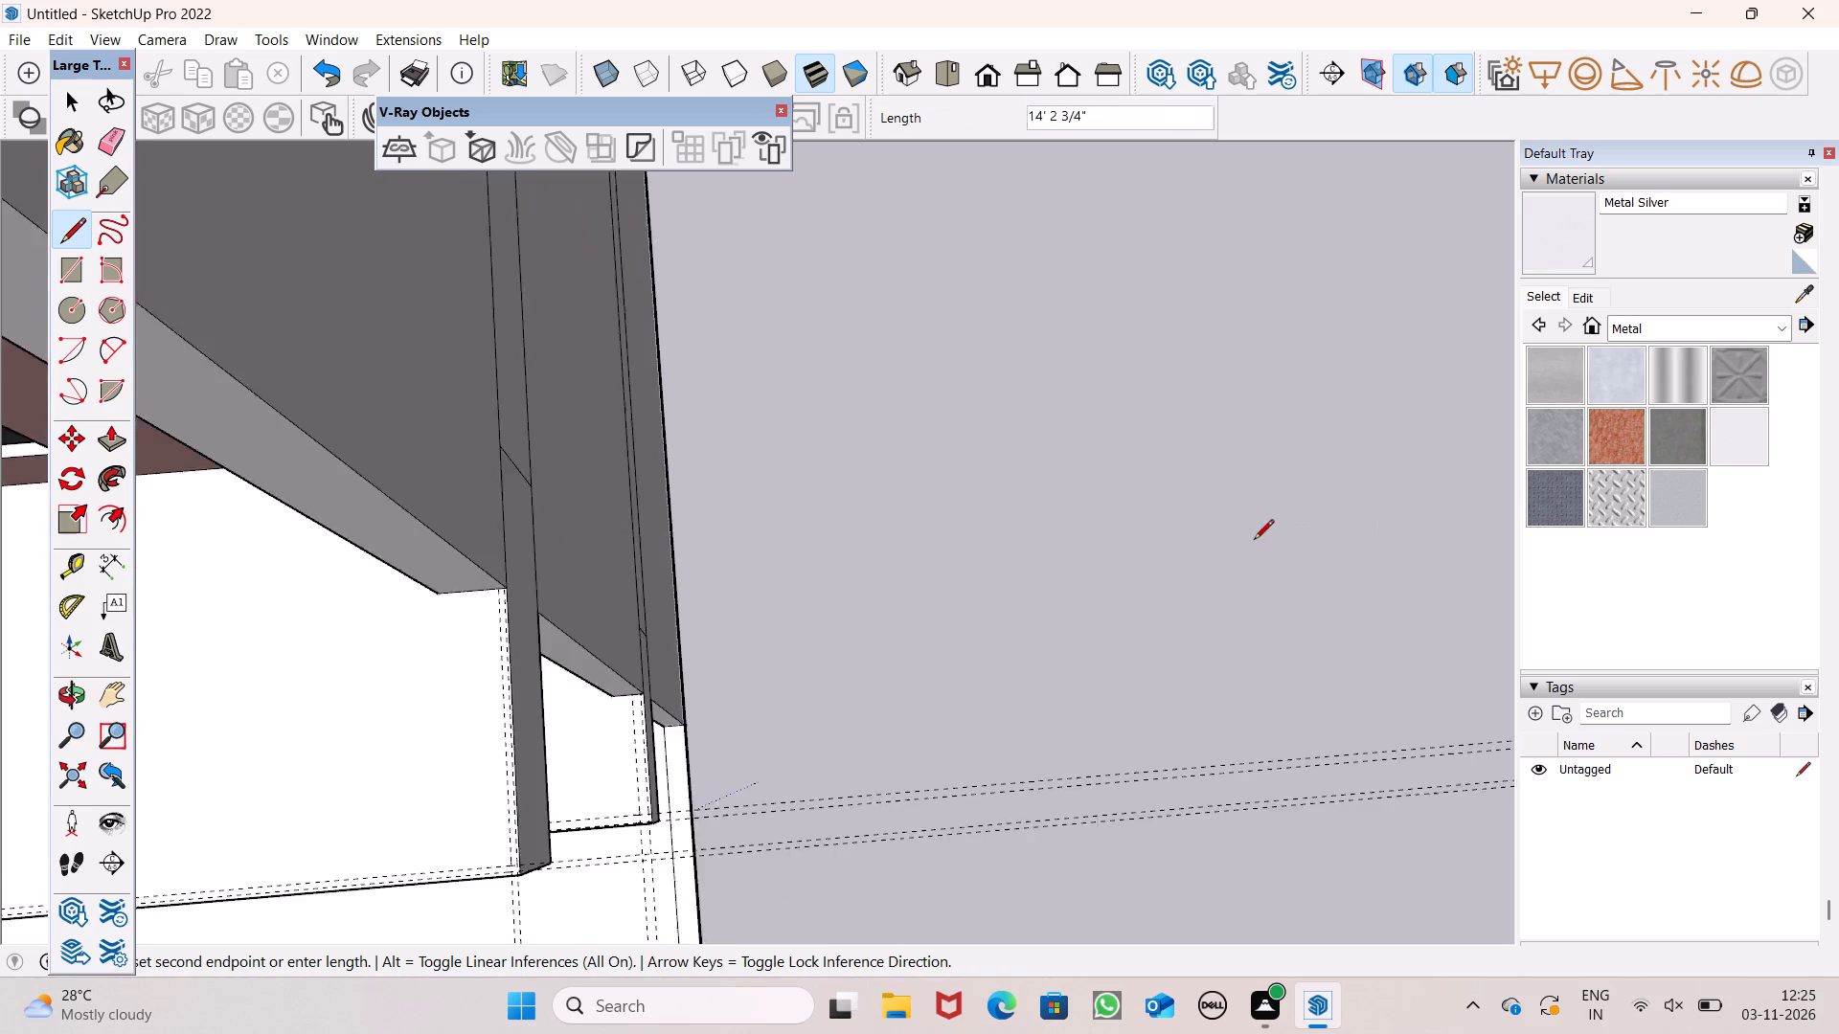
pyautogui.scroll(-4, 1123, 549)
pyautogui.scroll(6, 957, 560)
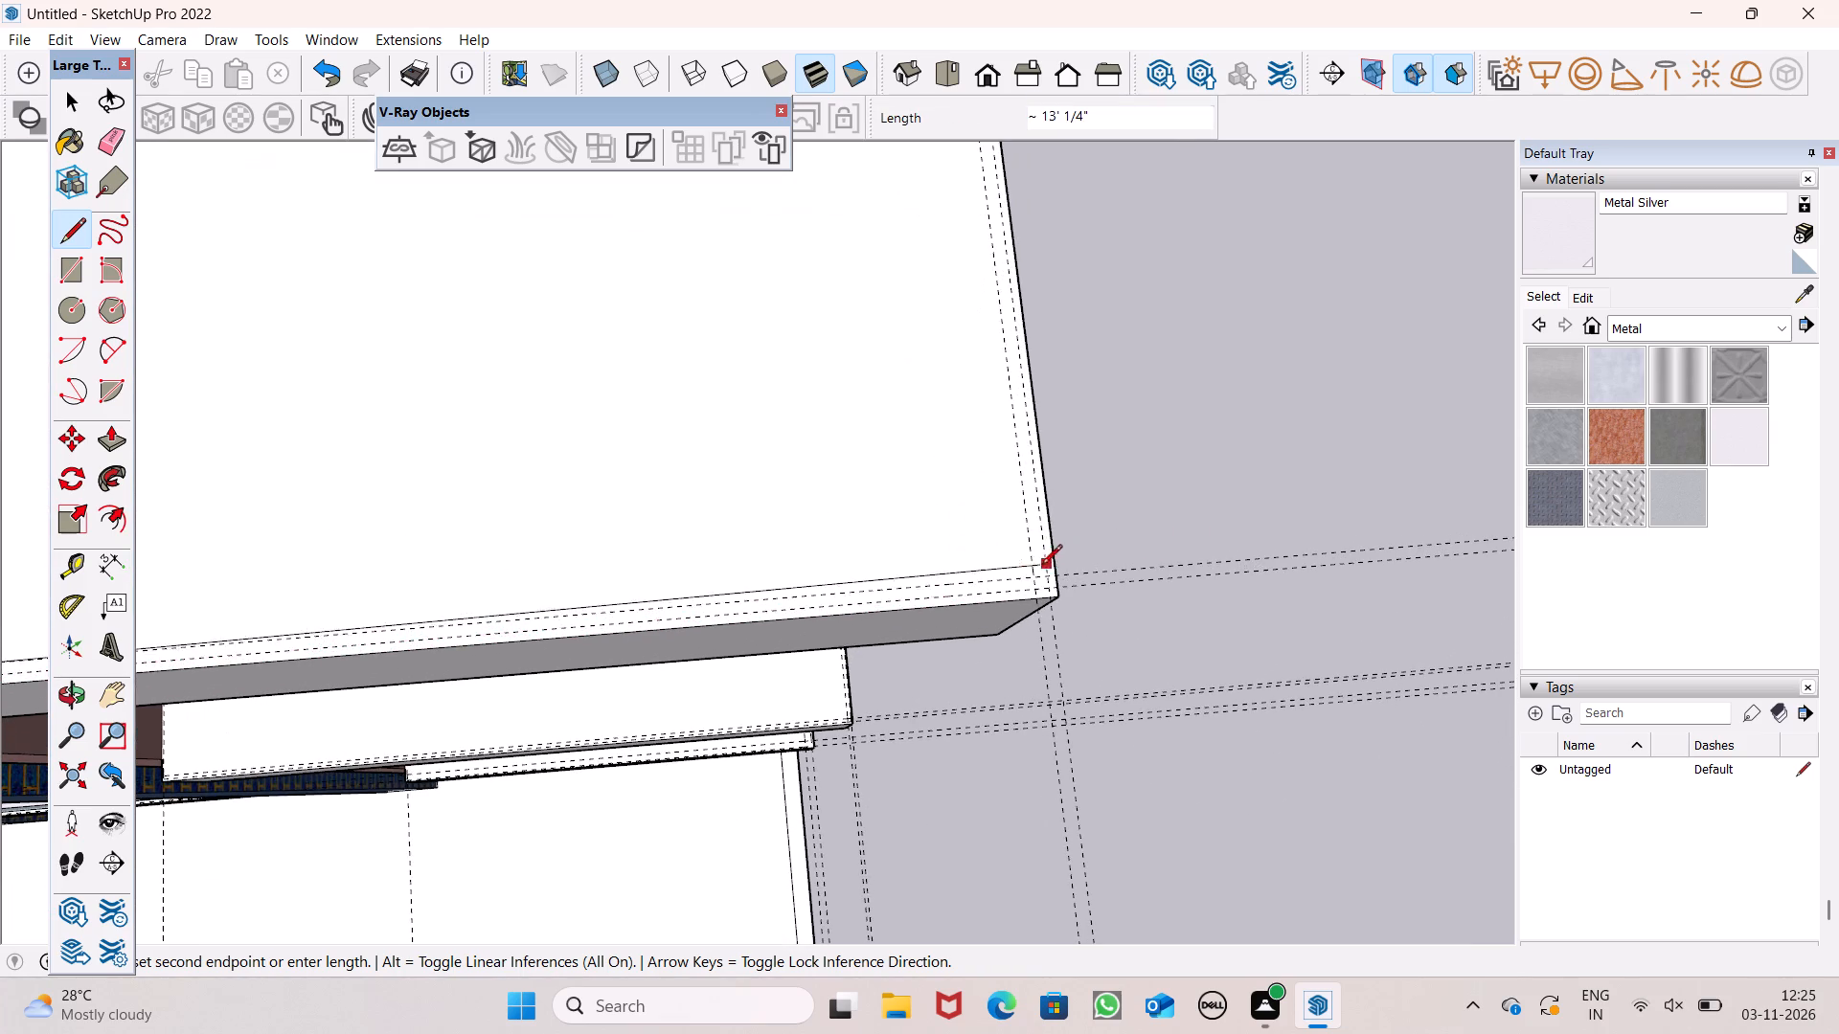
pyautogui.scroll(11, 1054, 571)
pyautogui.click(1039, 601)
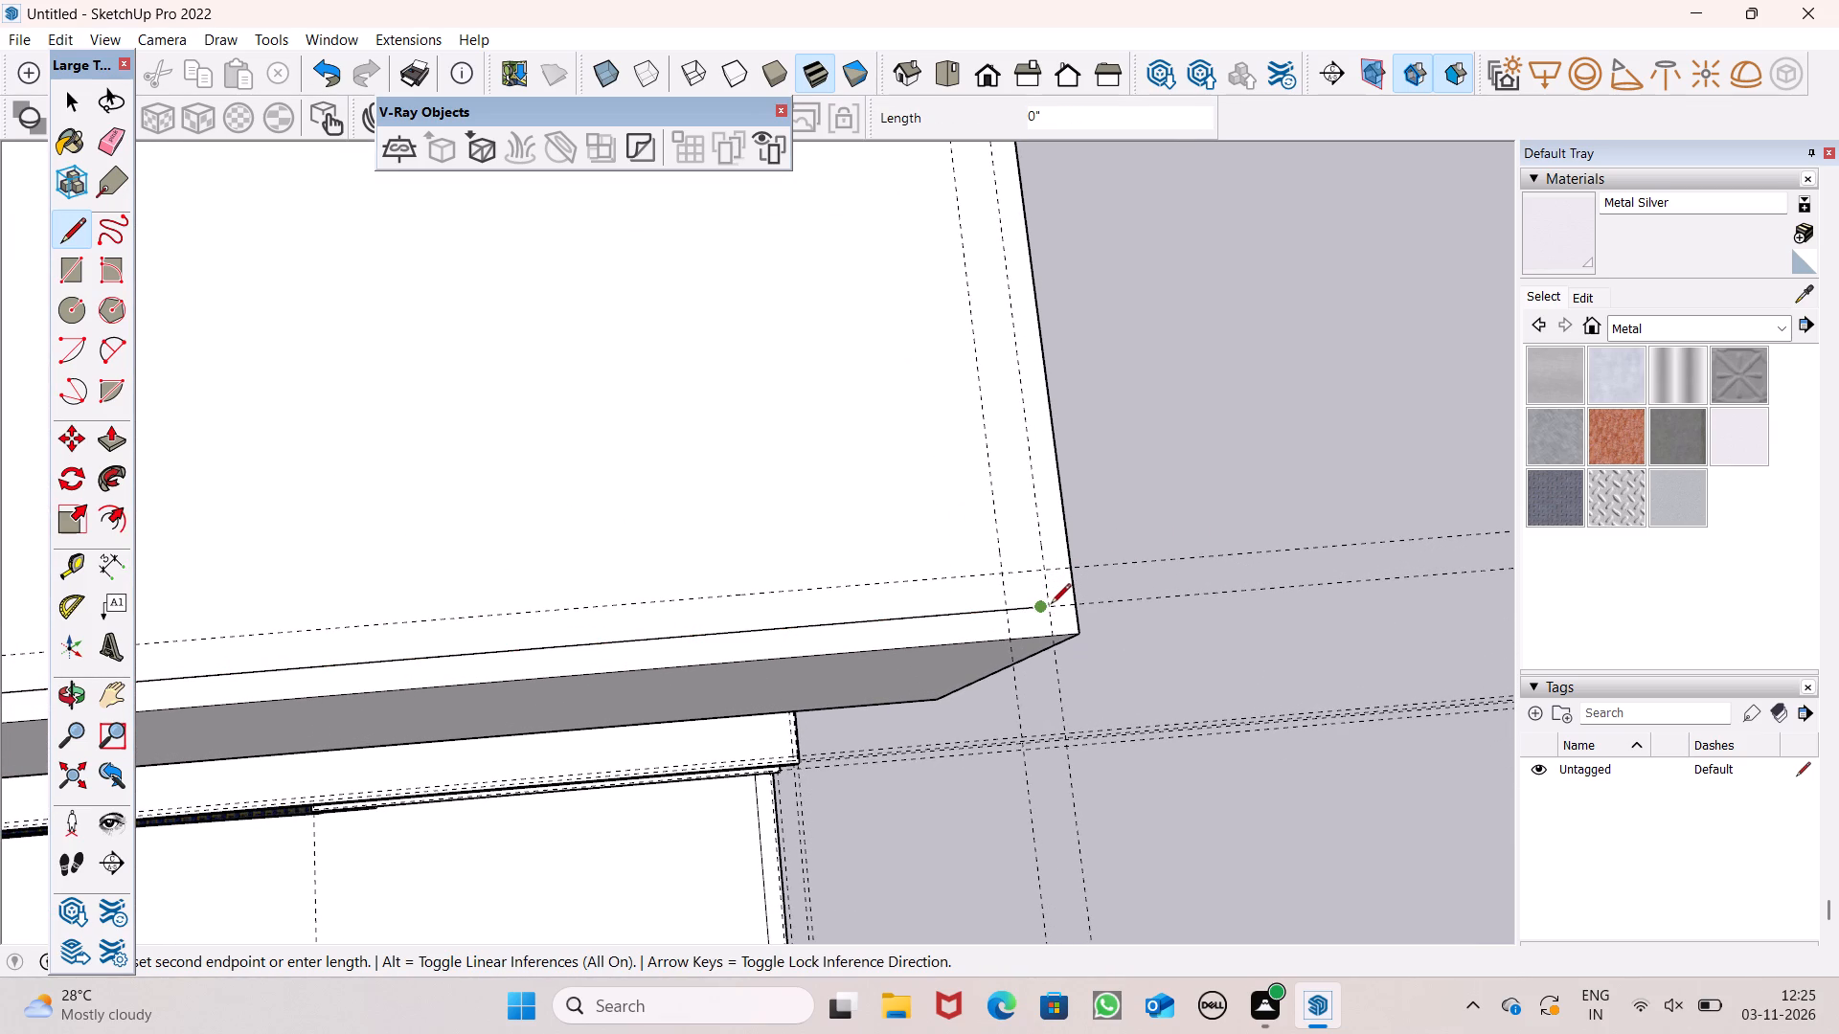
pyautogui.scroll(14, 1051, 605)
pyautogui.click(1054, 602)
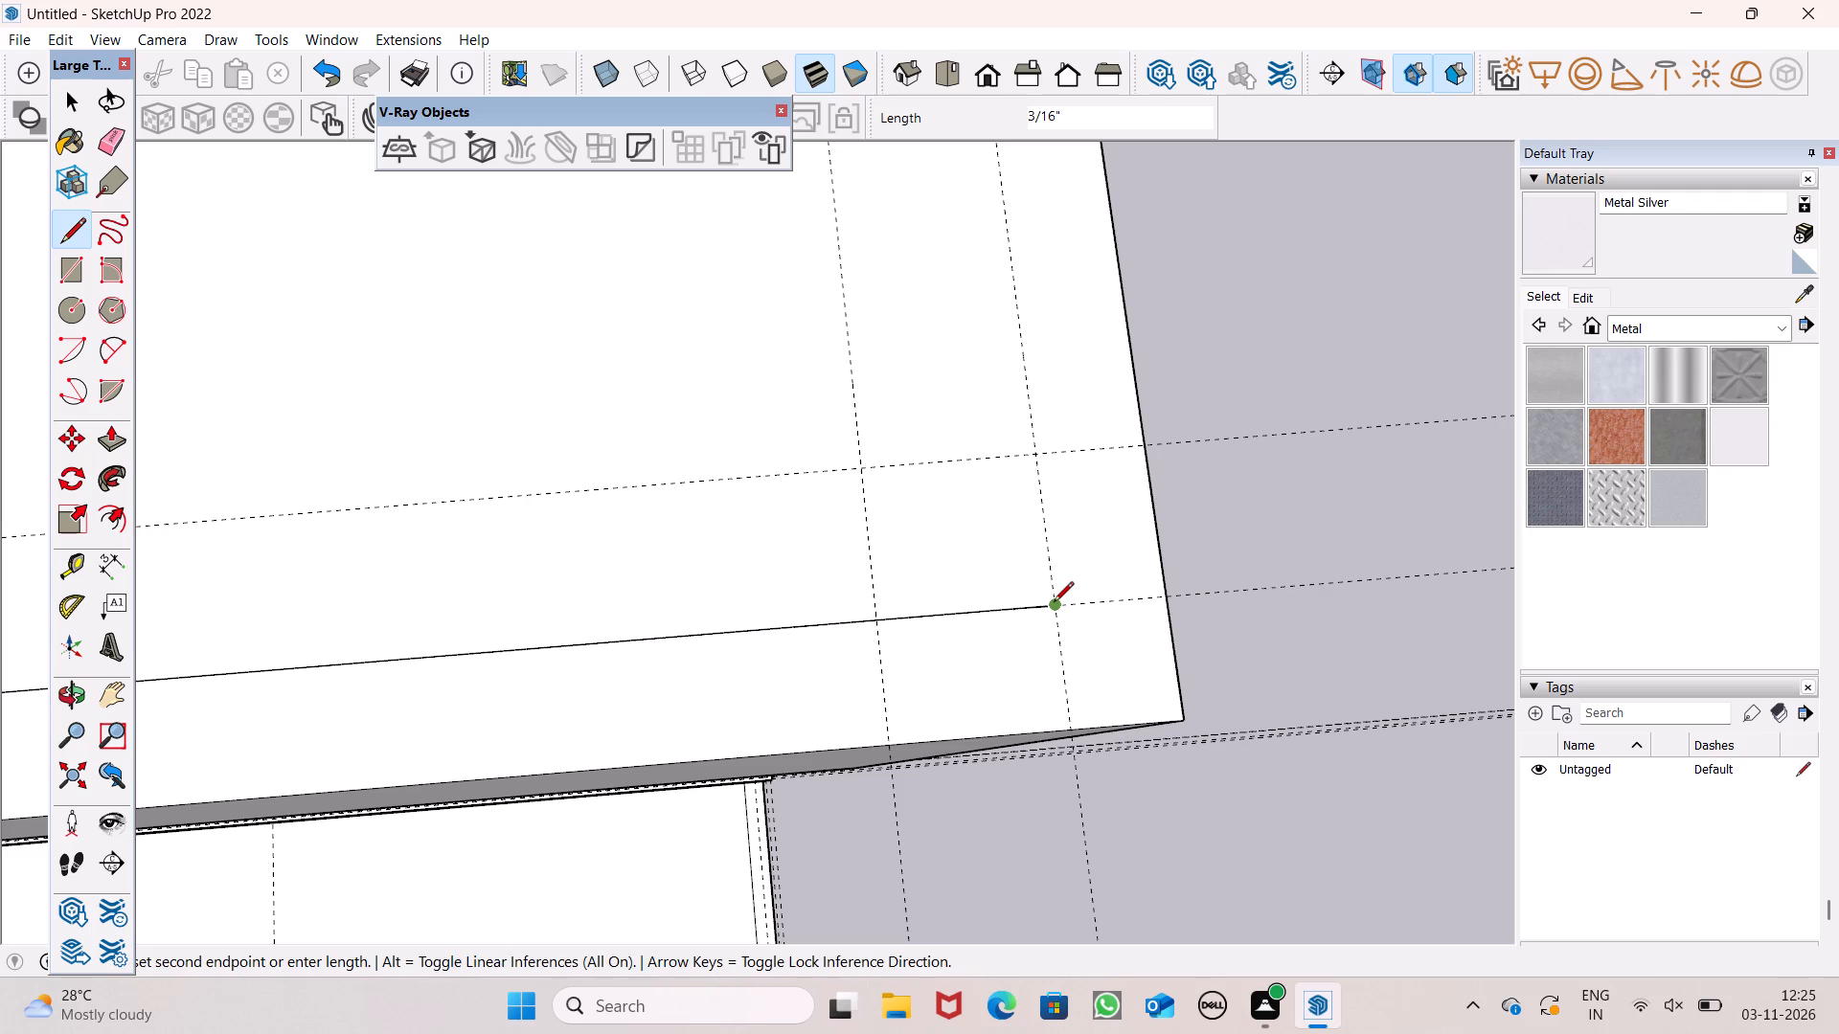
pyautogui.click(1054, 603)
# Draw the second-highest slab strip's outer side edge, about 3' 1/16" back along the outermost far-side guide to the grey wall.
pyautogui.scroll(-8, 1030, 289)
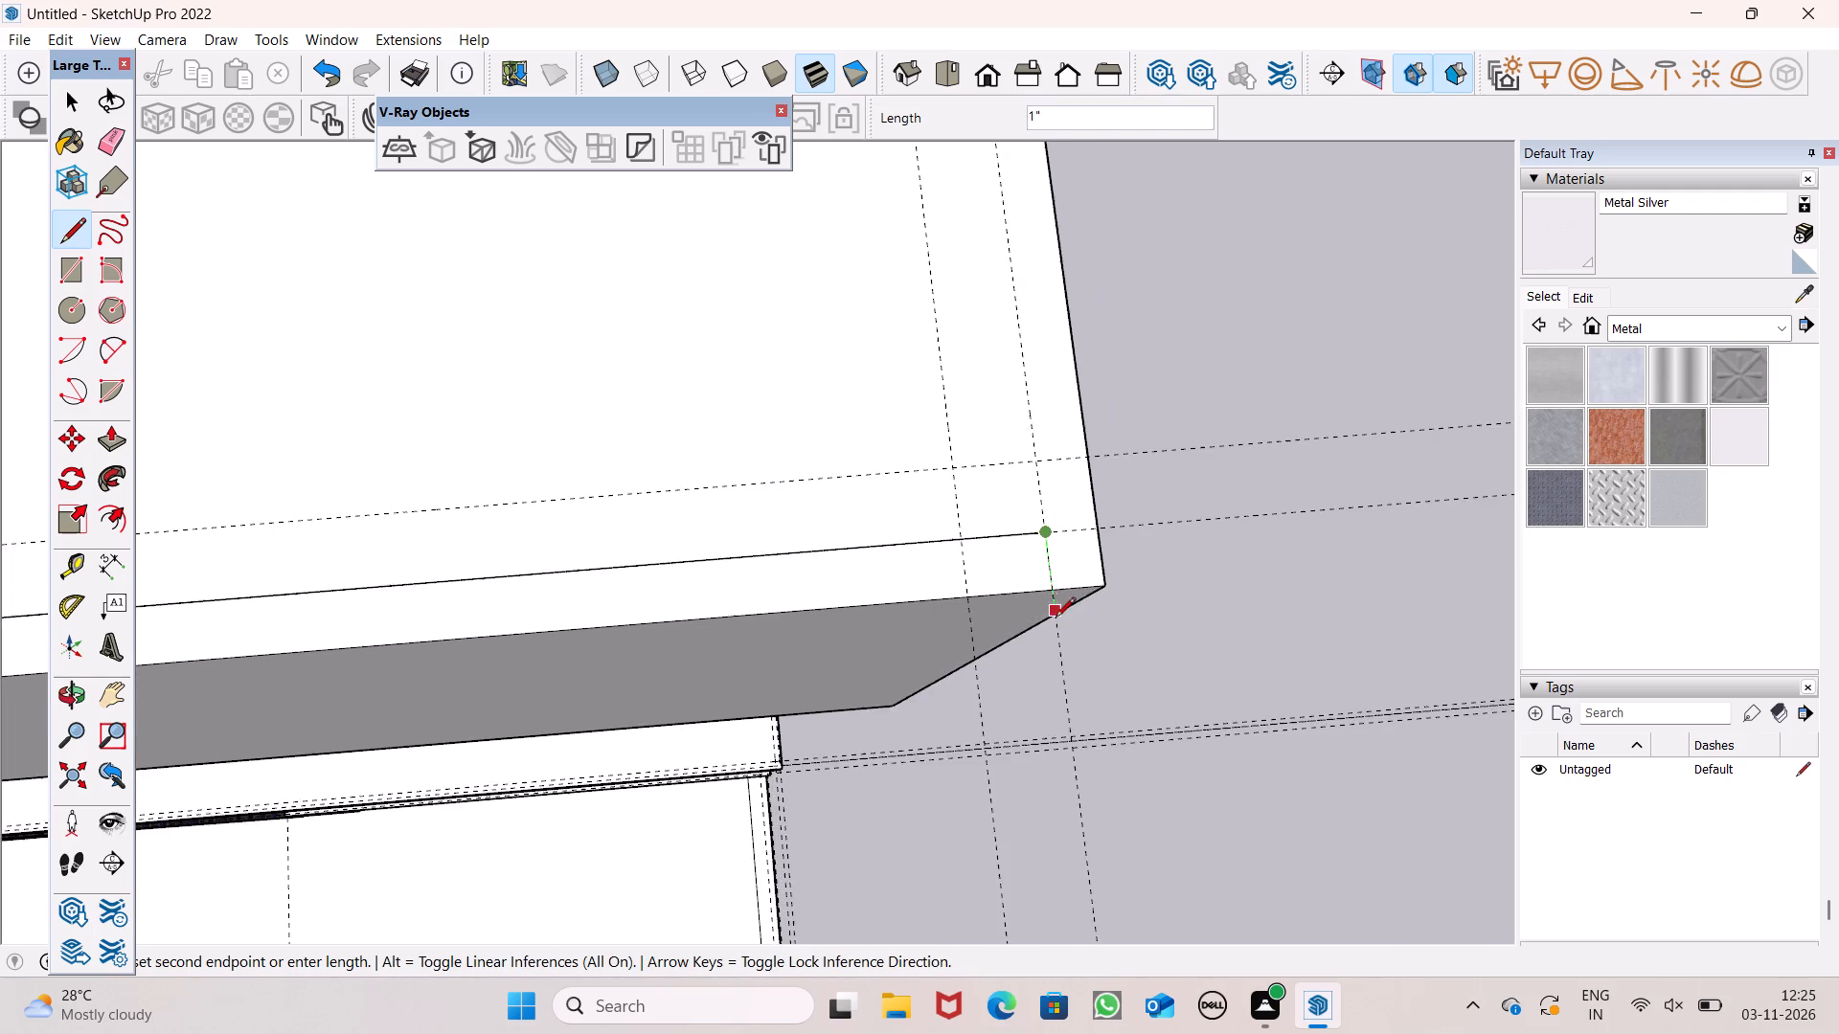
pyautogui.scroll(-7, 1056, 656)
pyautogui.scroll(8, 1072, 639)
pyautogui.scroll(-5, 1068, 653)
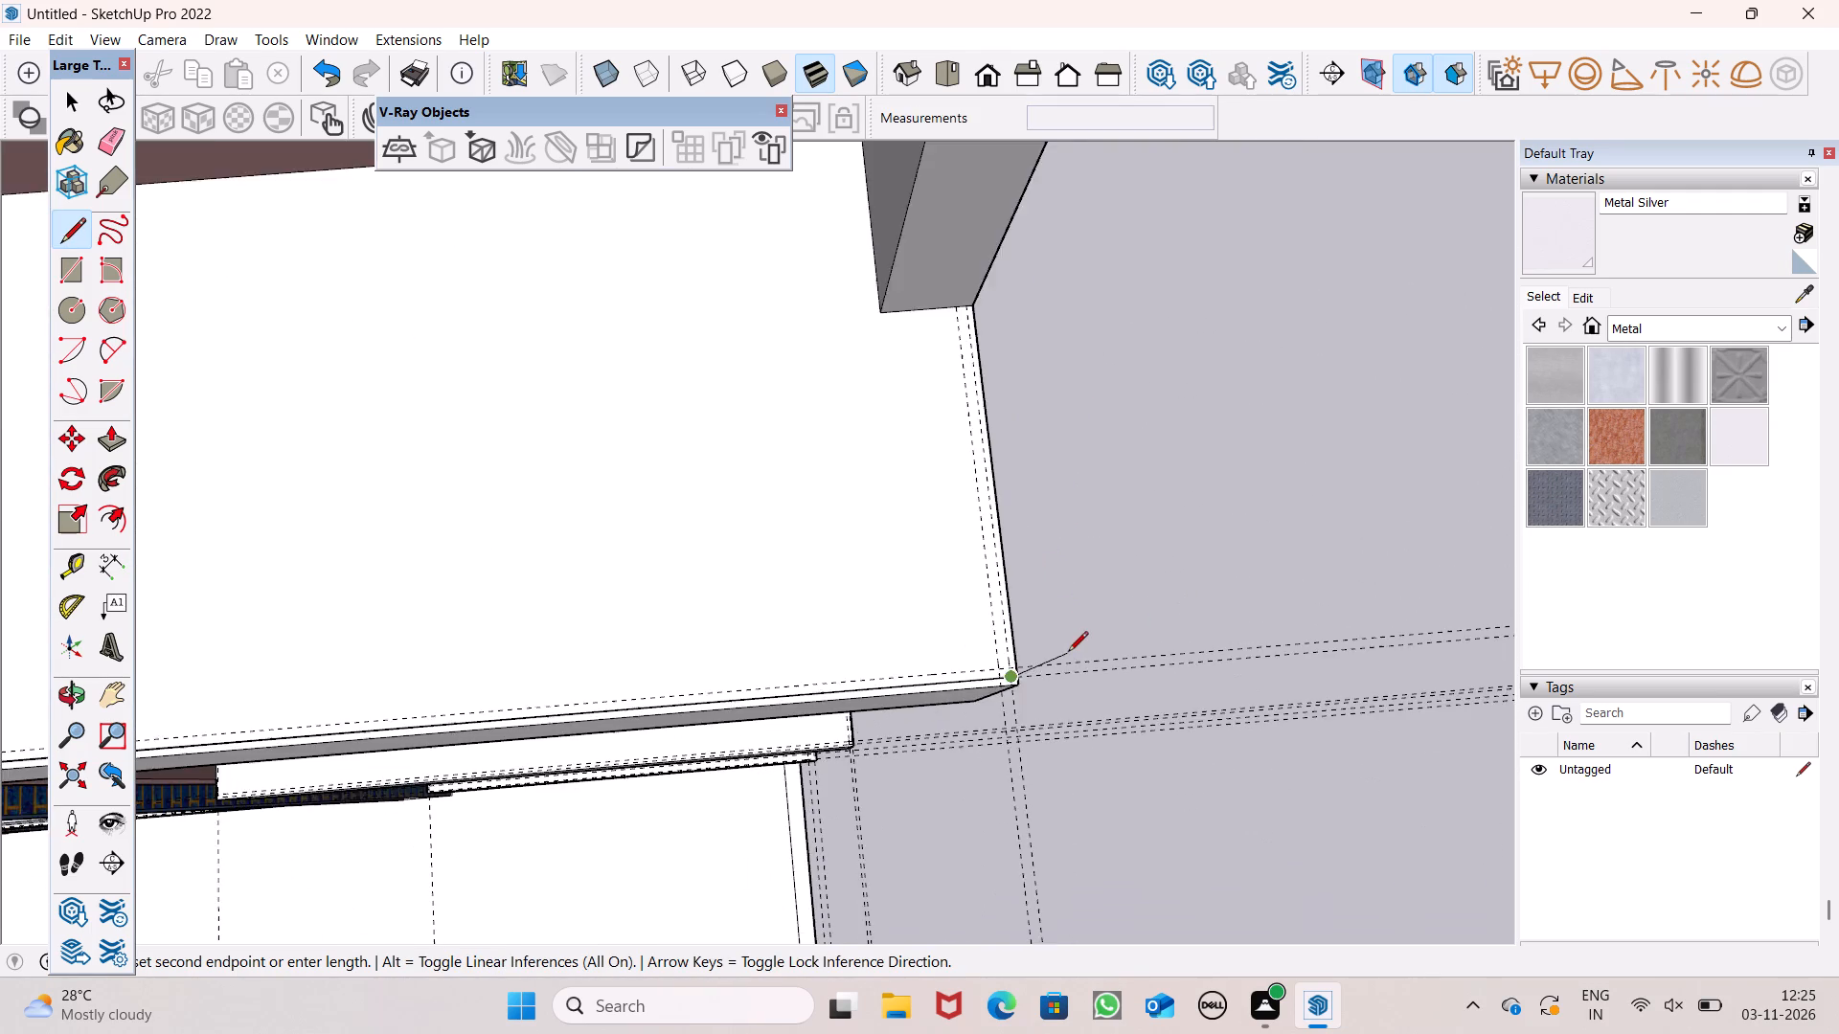
pyautogui.scroll(-1, 1068, 653)
pyautogui.moveTo(1015, 649); pyautogui.dragTo(996, 594, button='middle')
pyautogui.scroll(5, 1008, 447)
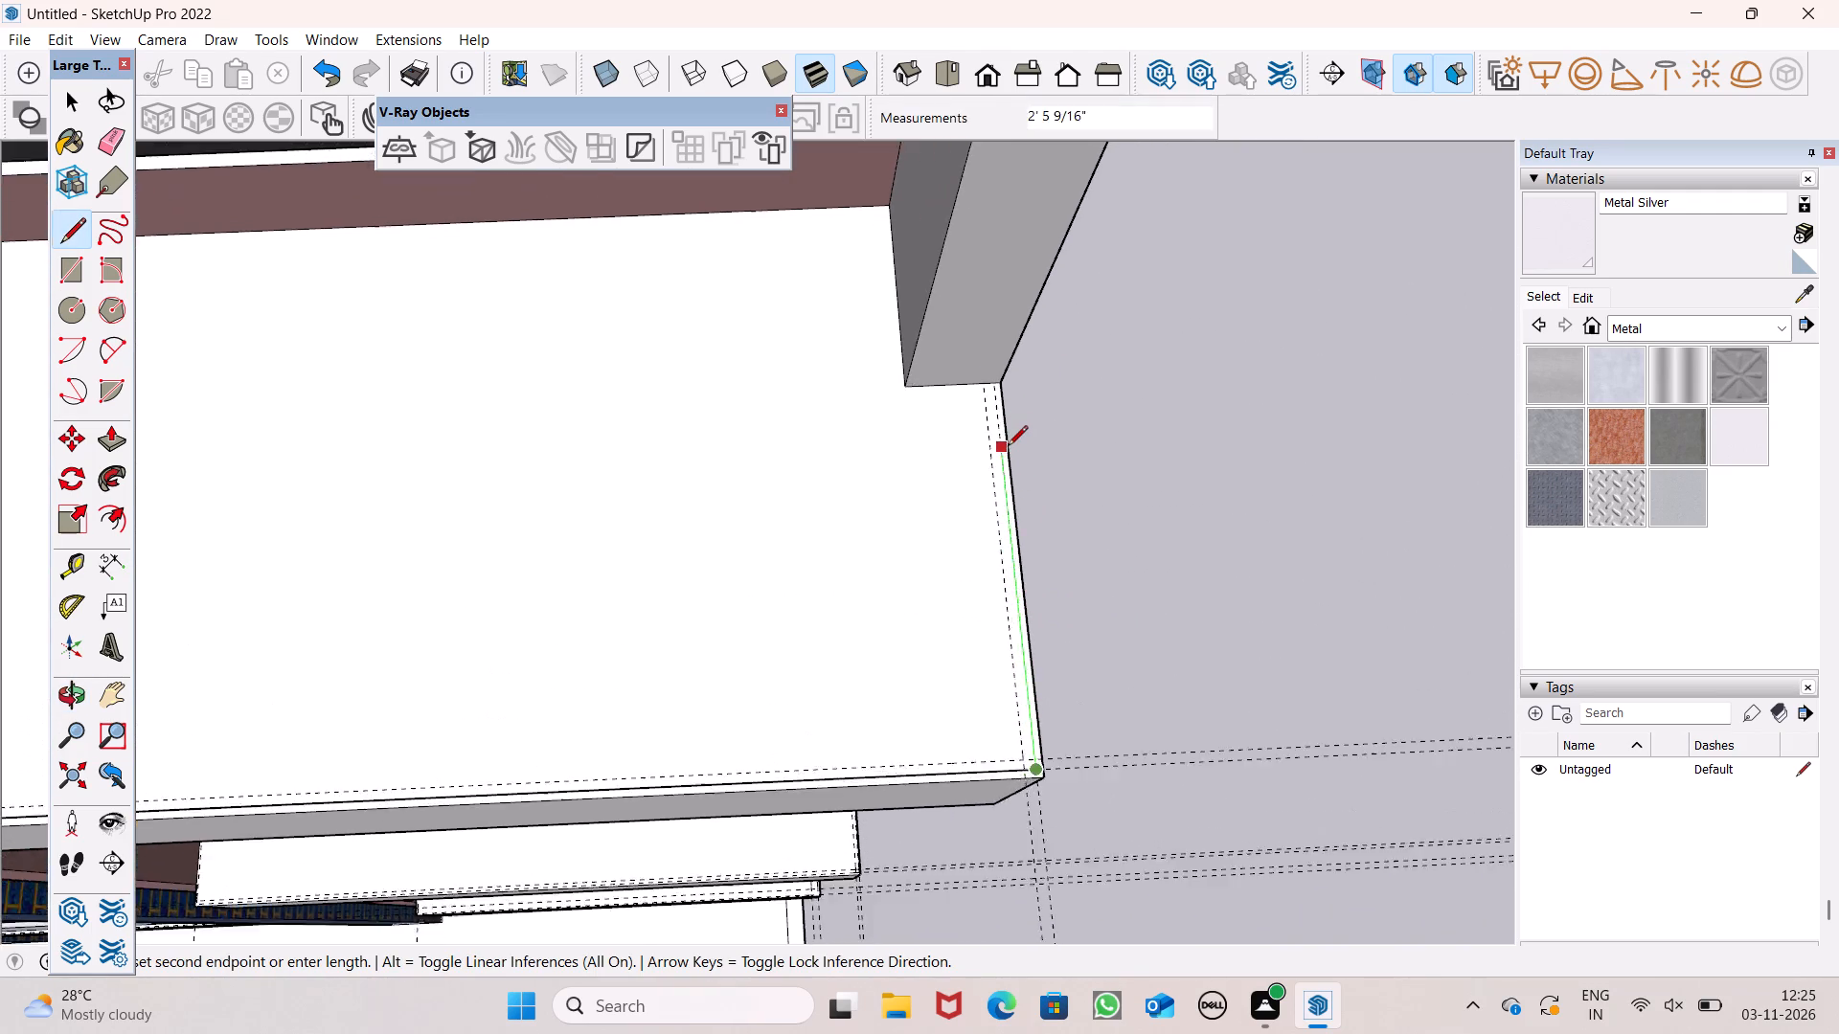
pyautogui.scroll(7, 1008, 447)
pyautogui.click(981, 335)
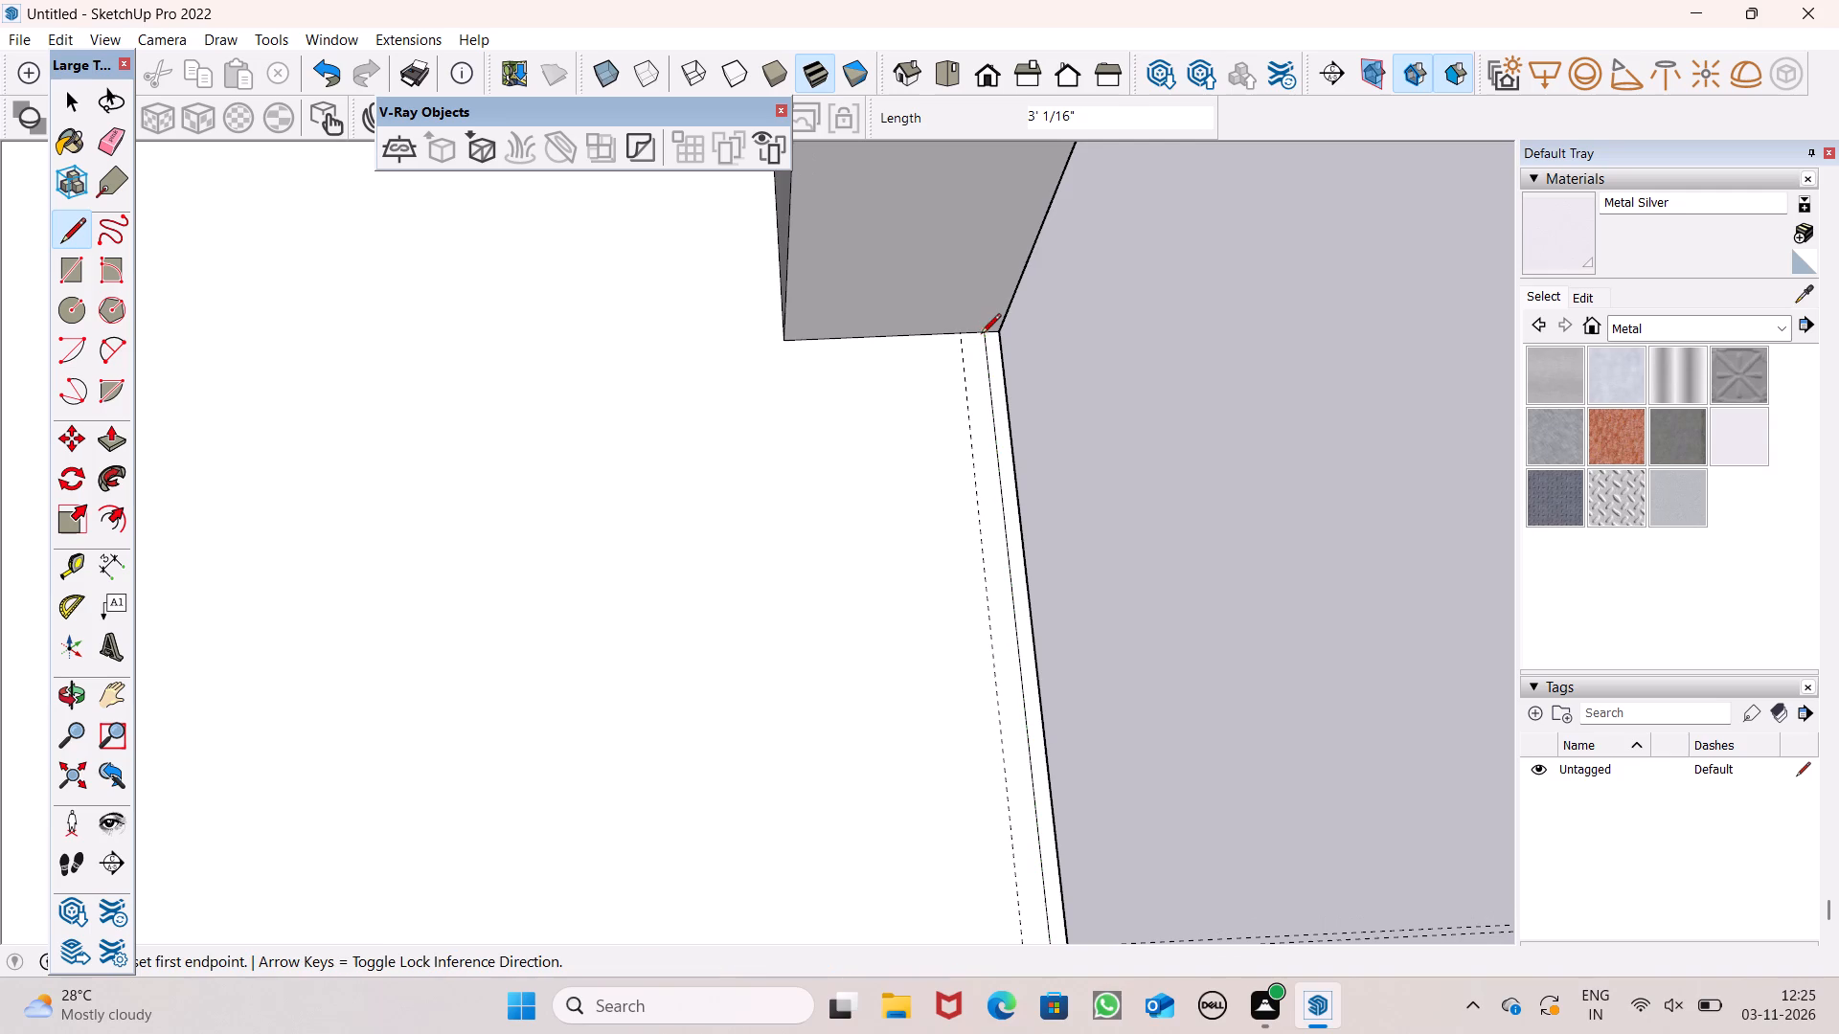
# Draw the second-highest slab strip's inner edge from the grey wall along the inner far-side guide, with a 12' 11 1/4" run along the inner front guide.
pyautogui.click(956, 335)
pyautogui.scroll(-7, 983, 421)
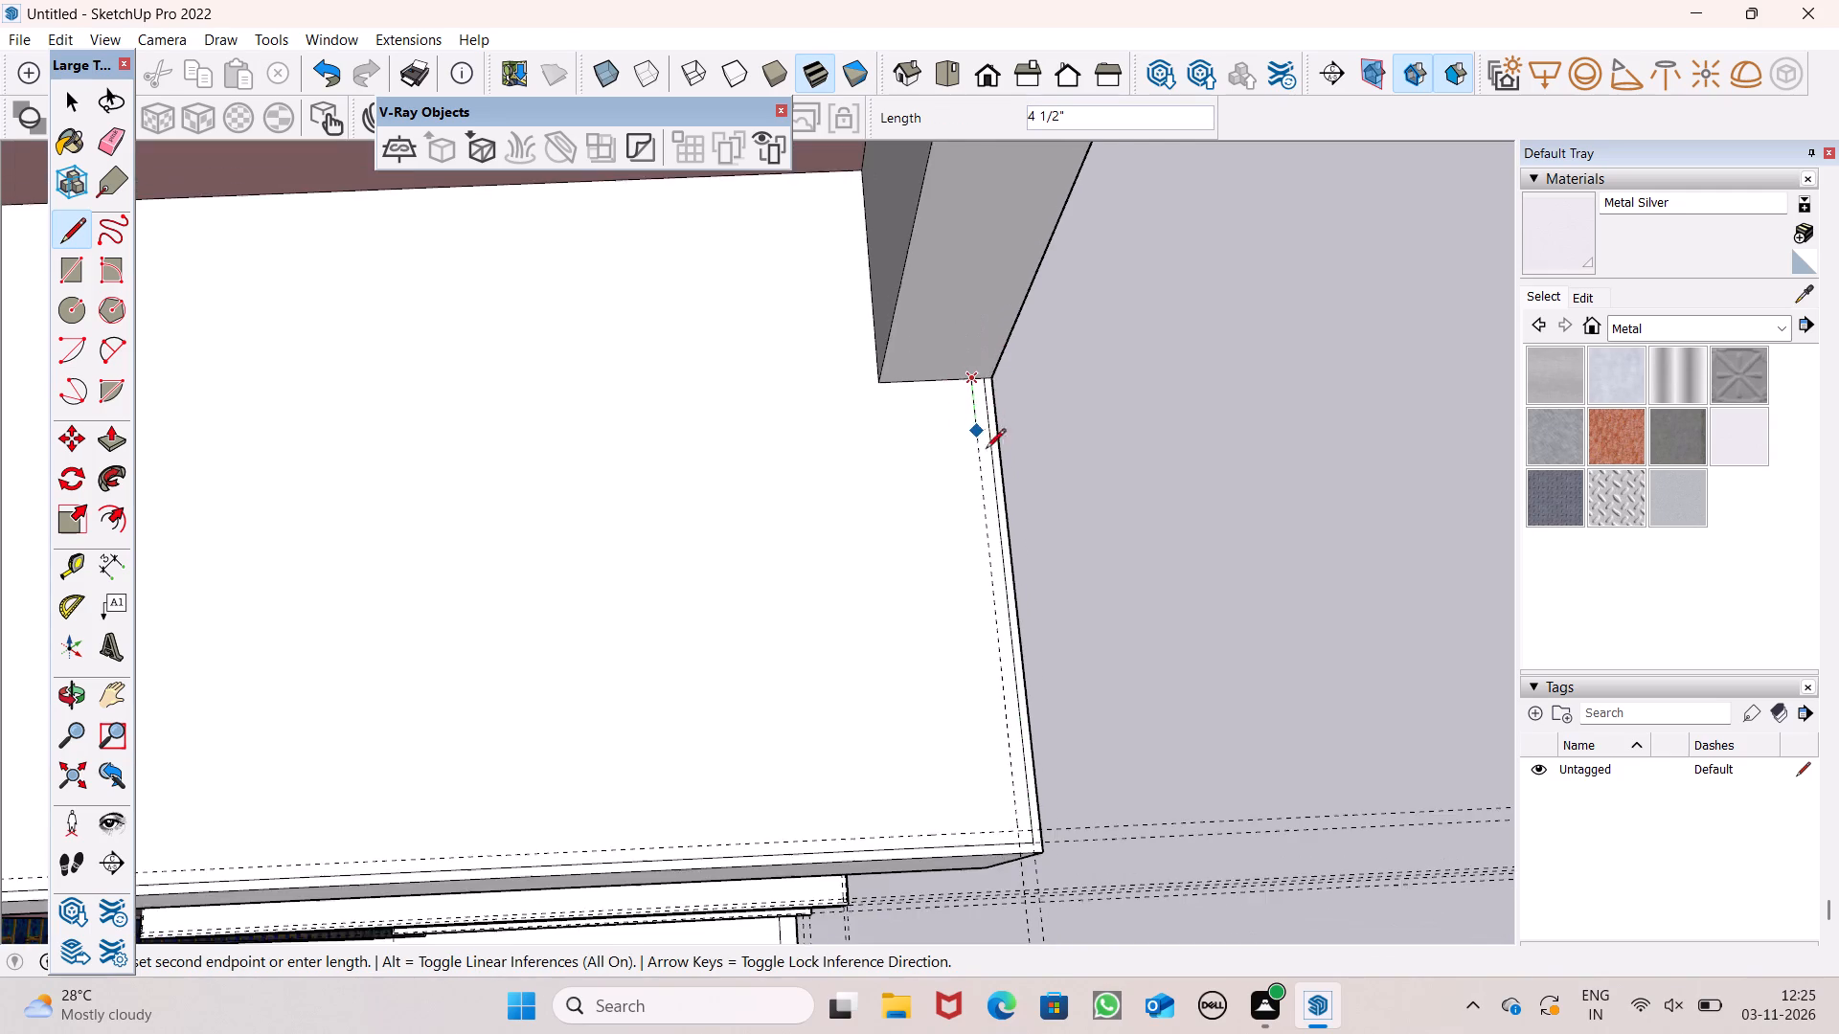
pyautogui.scroll(-4, 986, 520)
pyautogui.scroll(13, 1011, 747)
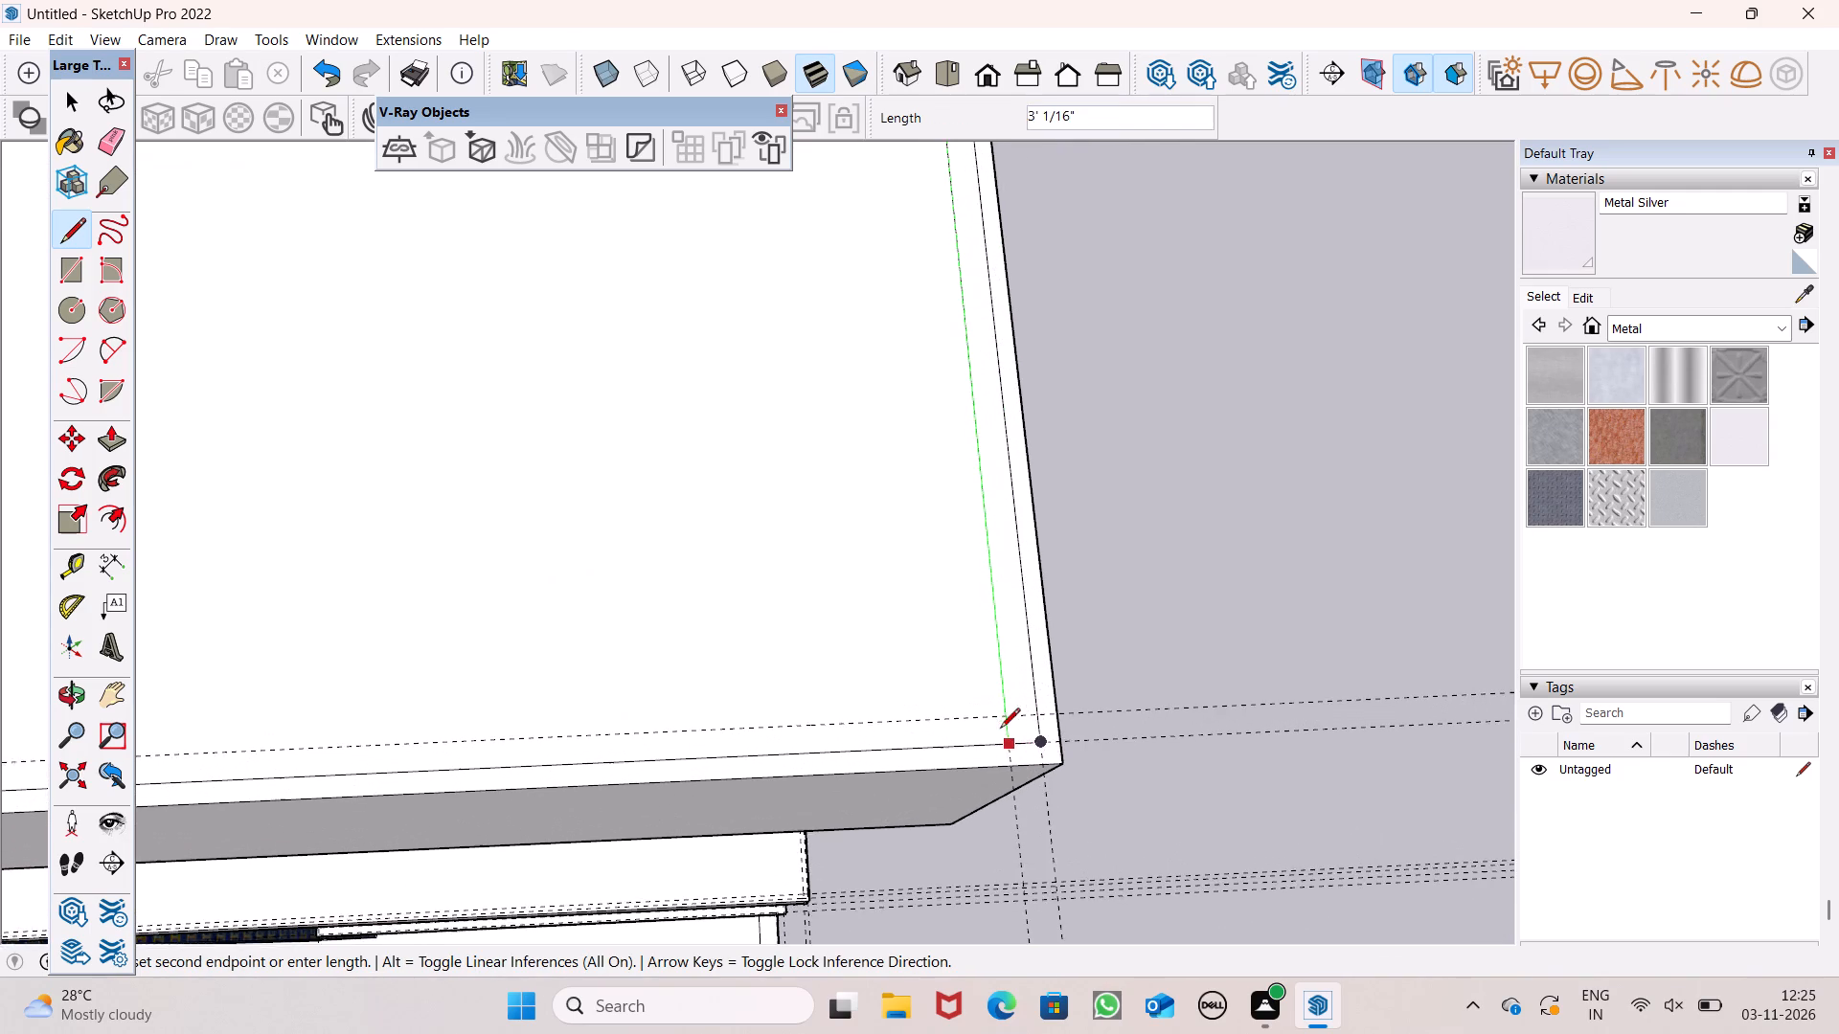
pyautogui.click(1004, 718)
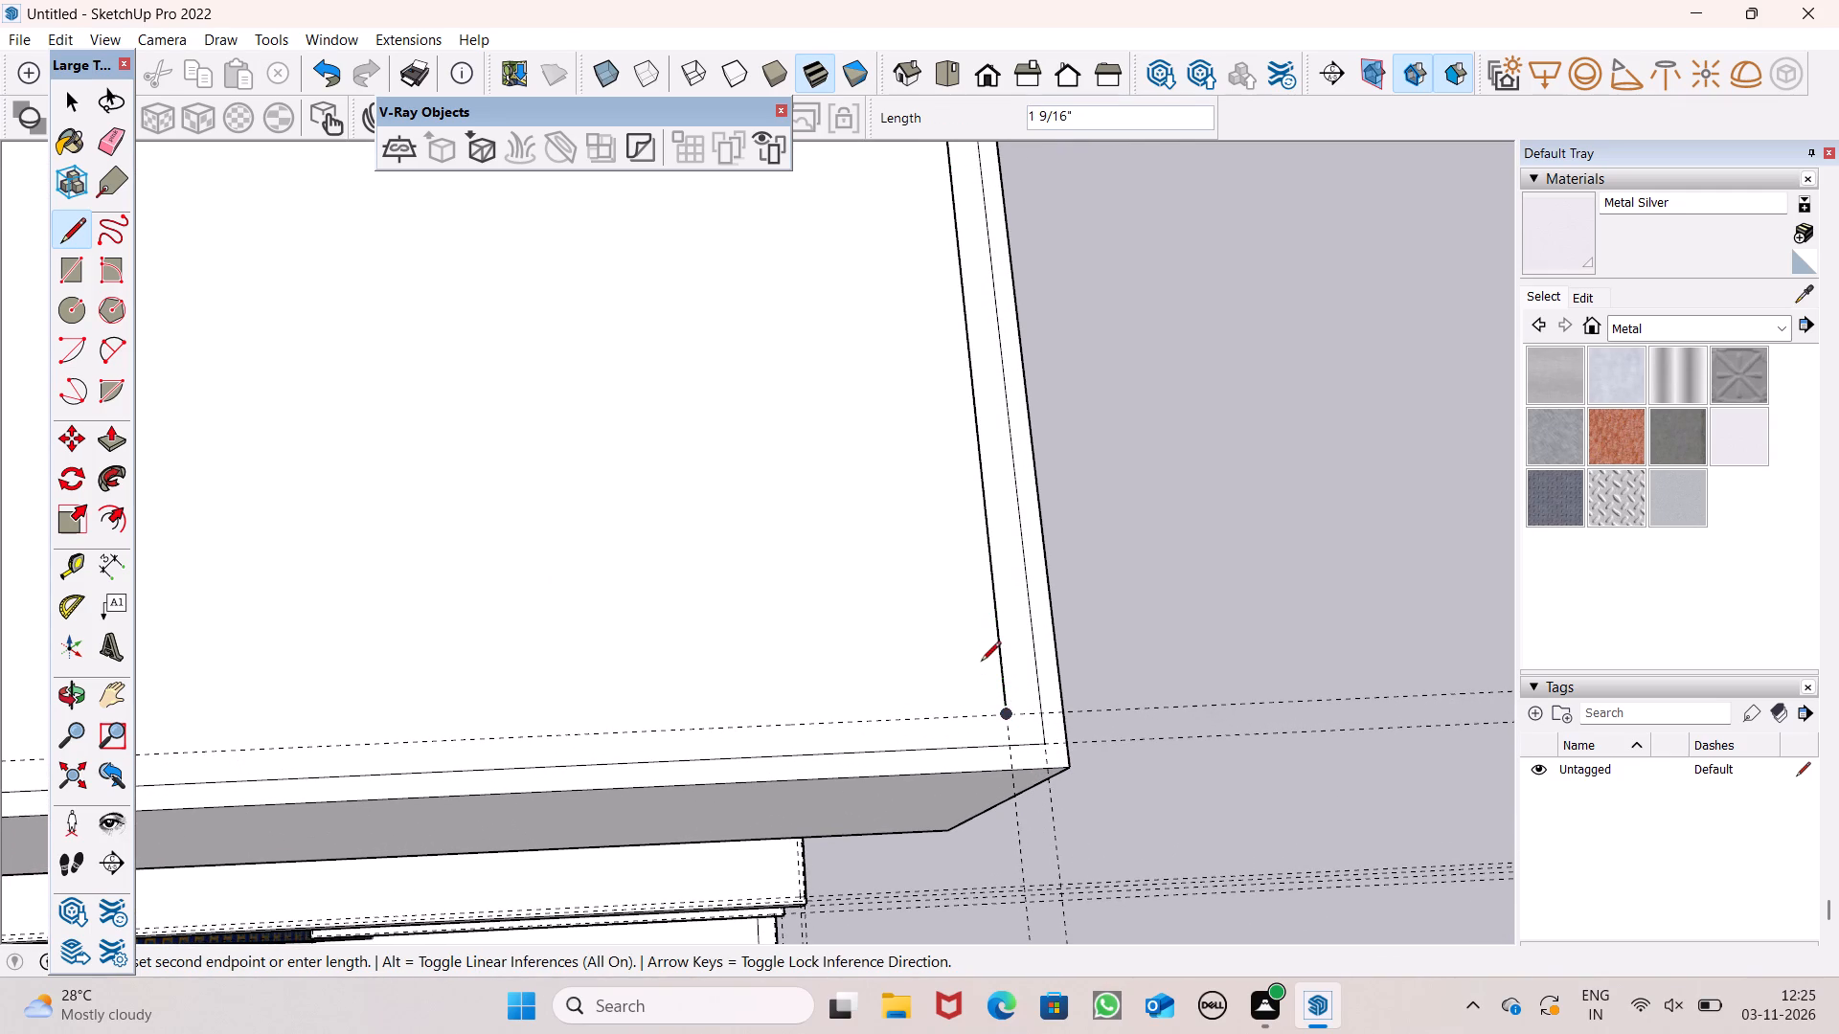
pyautogui.scroll(-8, 1041, 558)
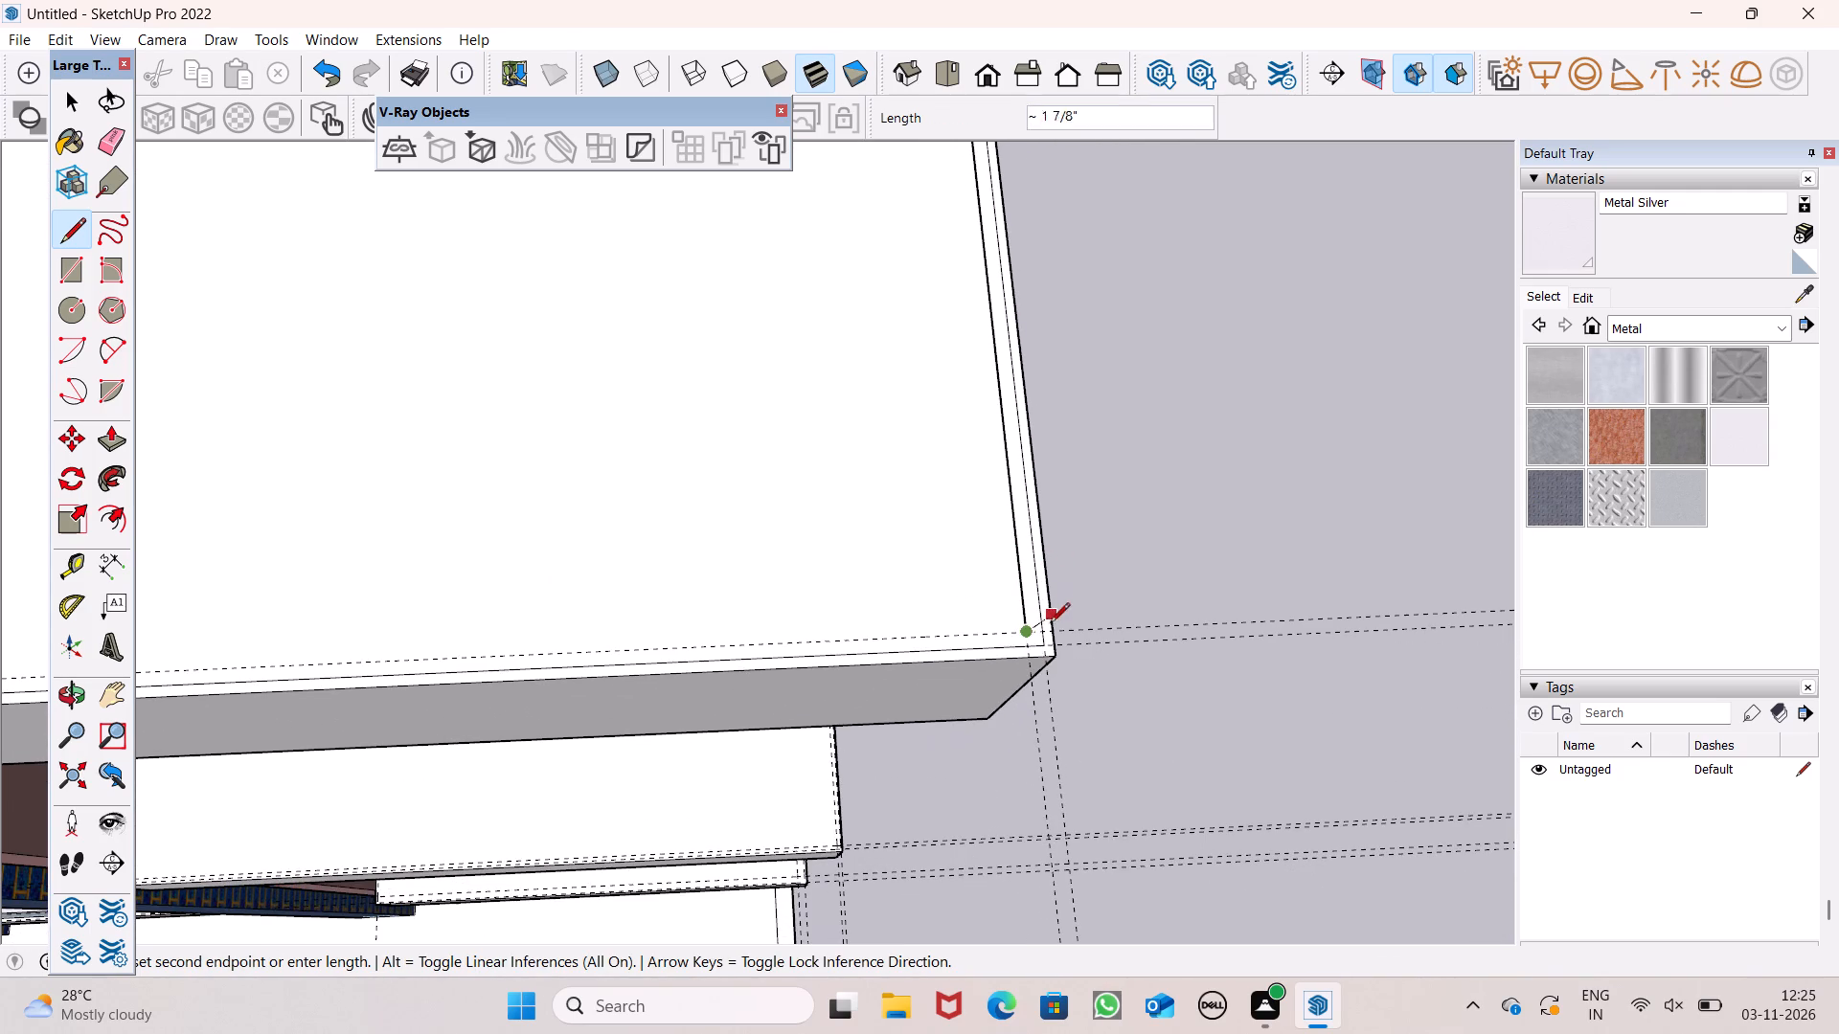
pyautogui.scroll(-5, 922, 622)
pyautogui.scroll(-3, 845, 614)
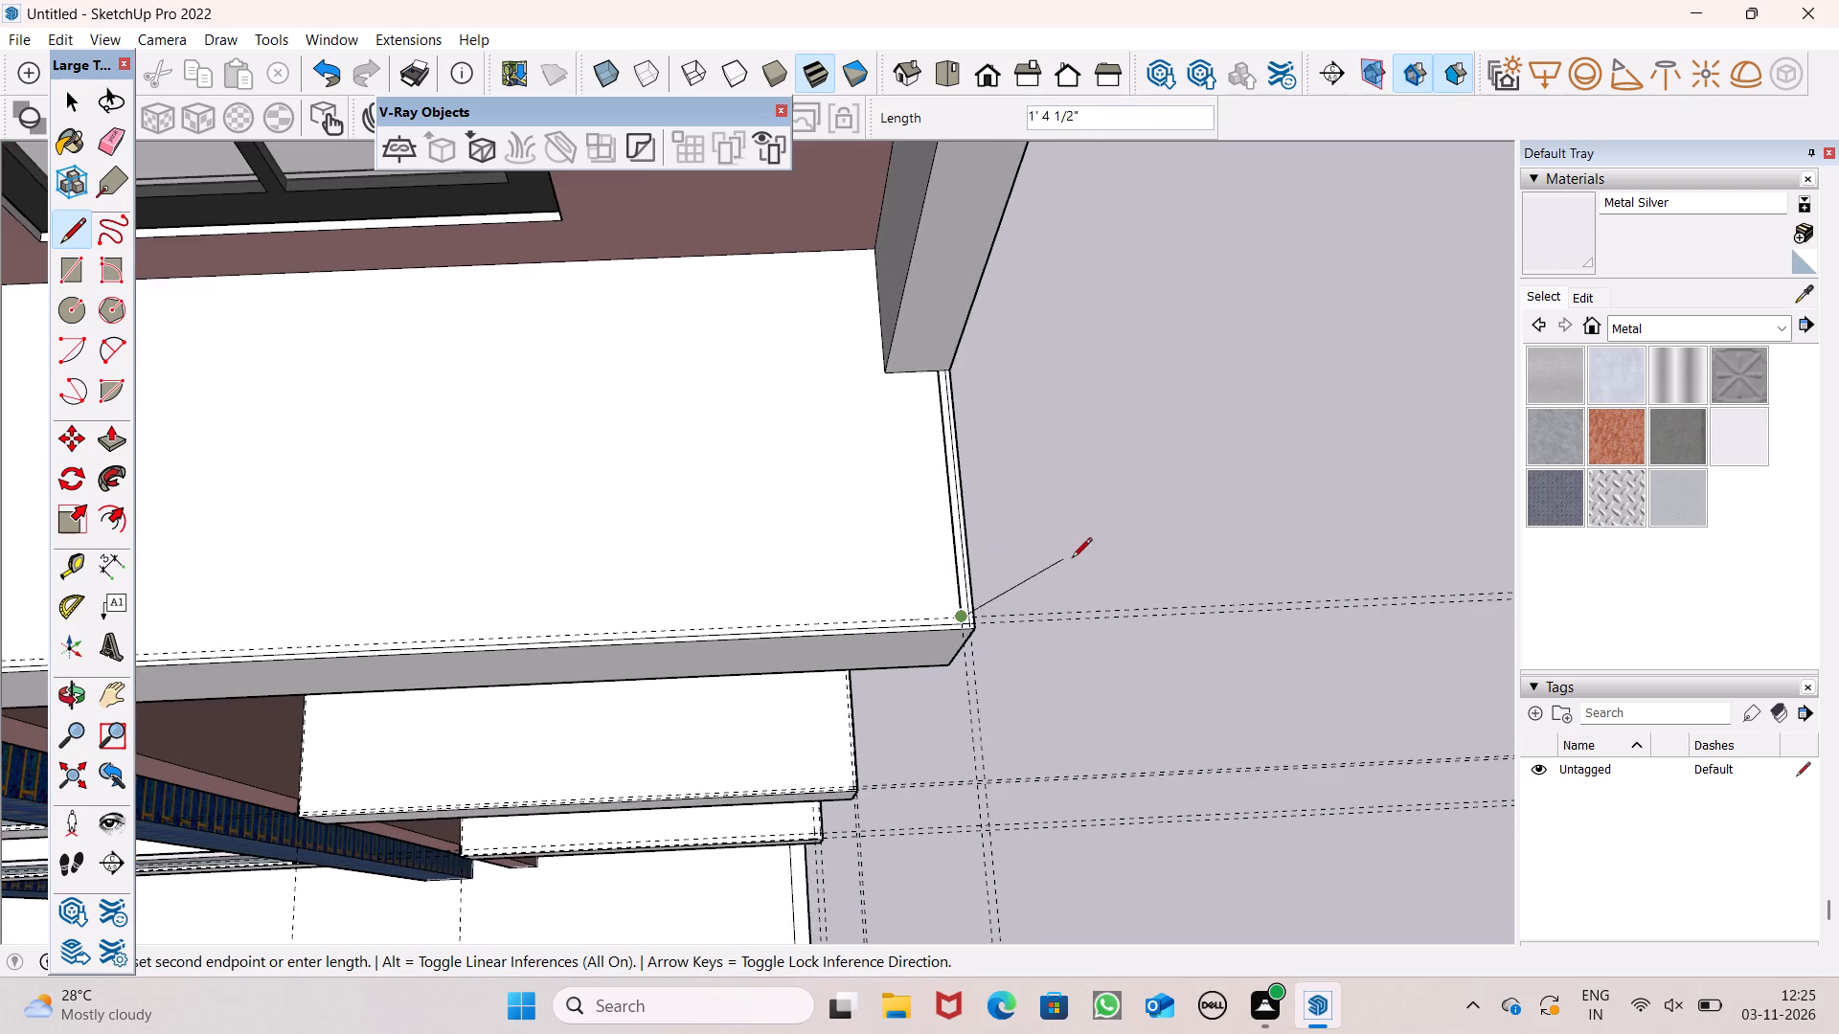
pyautogui.scroll(-6, 1085, 557)
pyautogui.scroll(5, 786, 577)
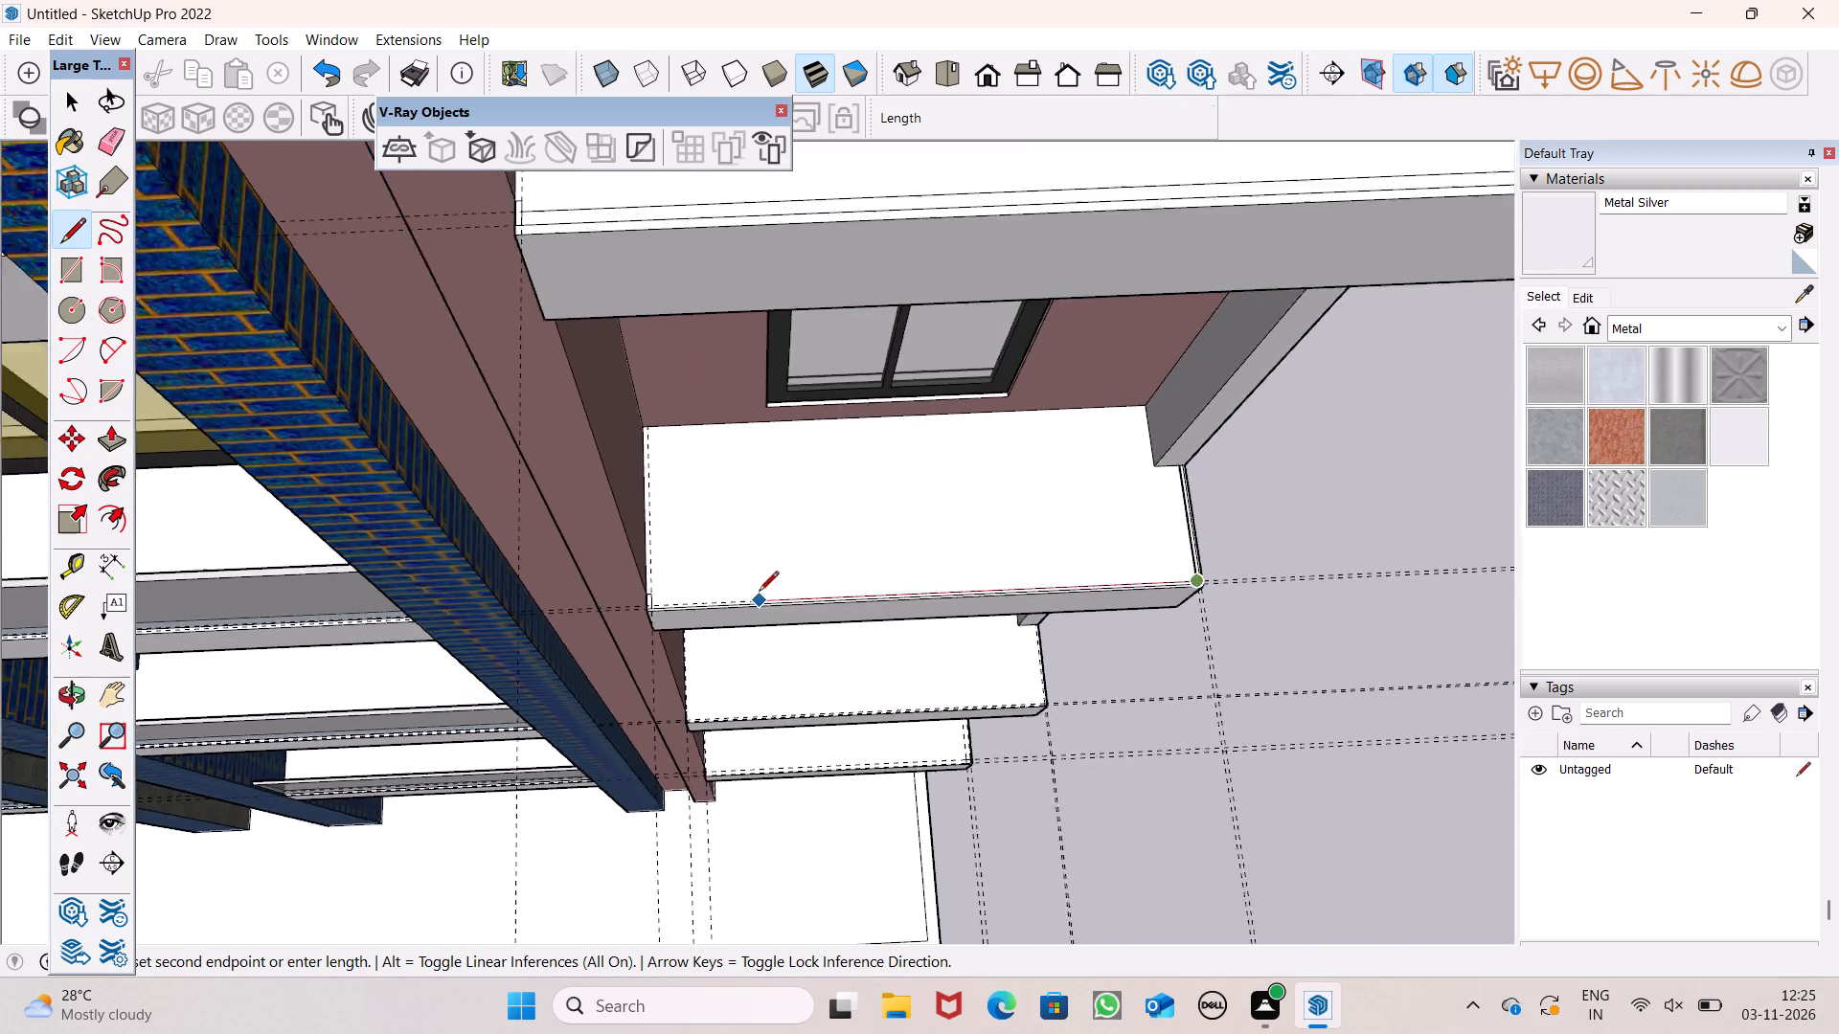
pyautogui.scroll(2, 759, 593)
pyautogui.scroll(12, 633, 605)
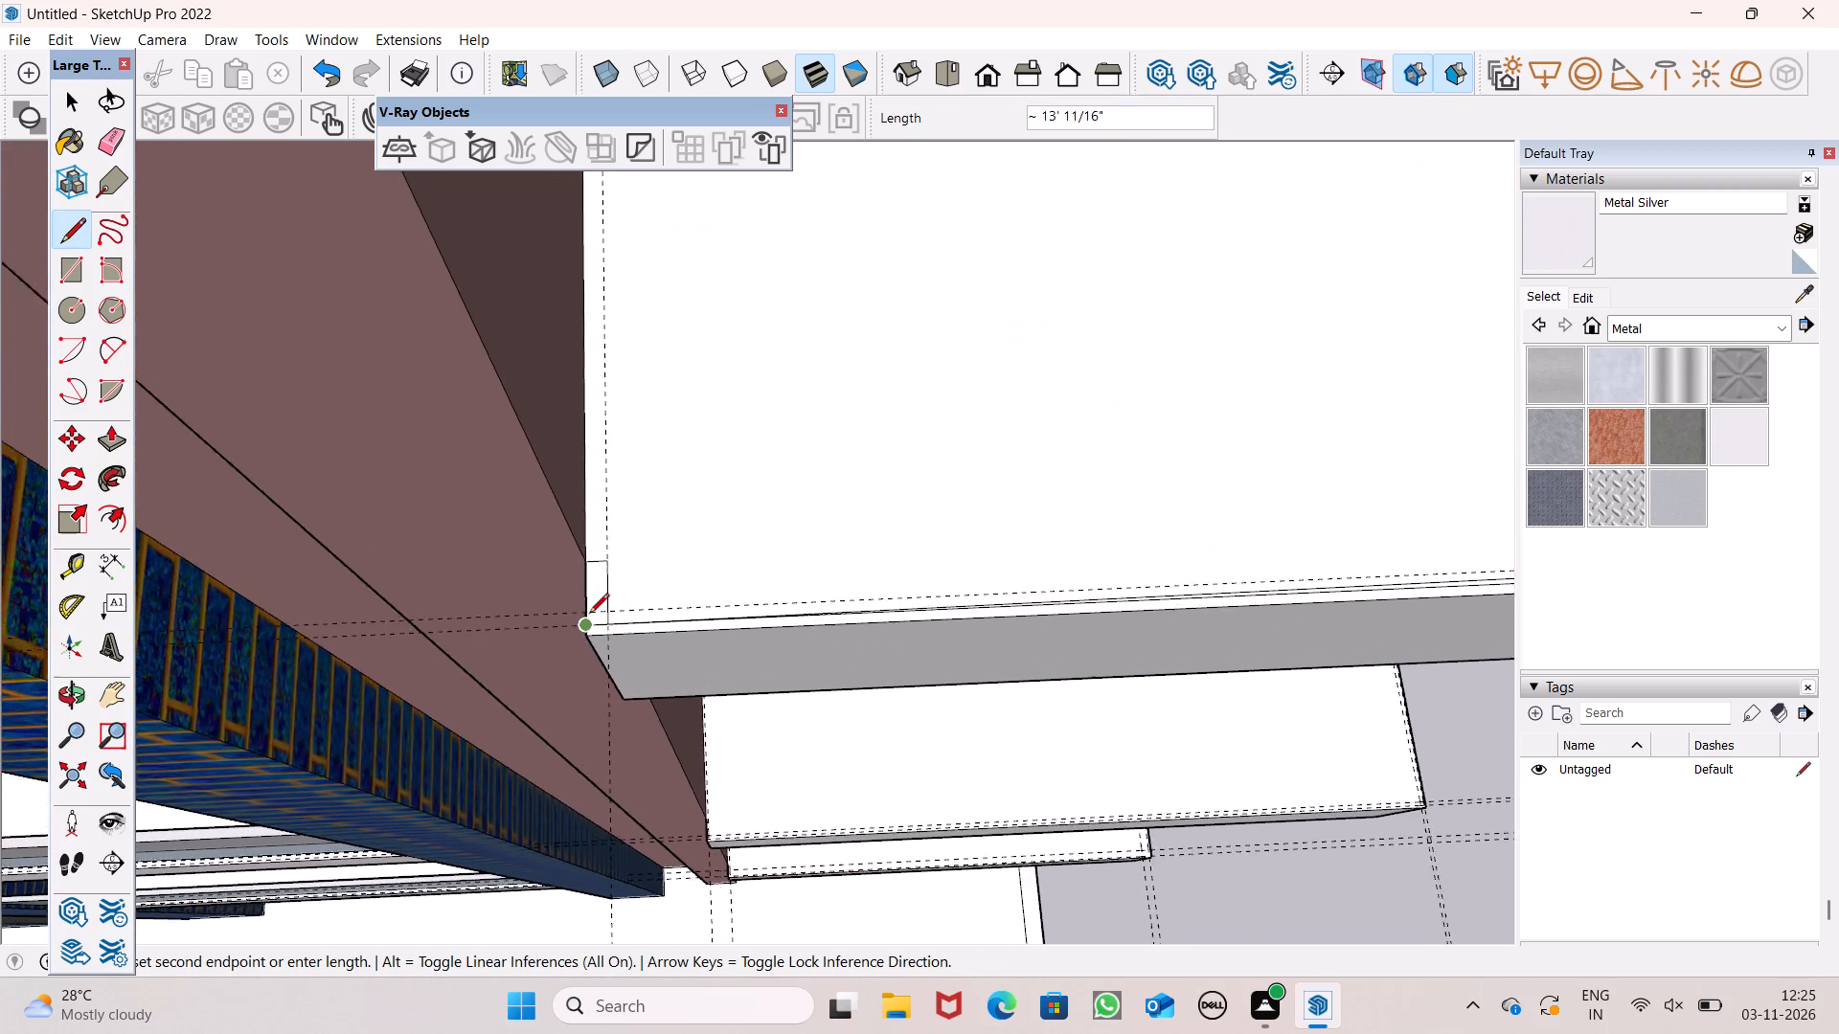
pyautogui.scroll(2, 589, 615)
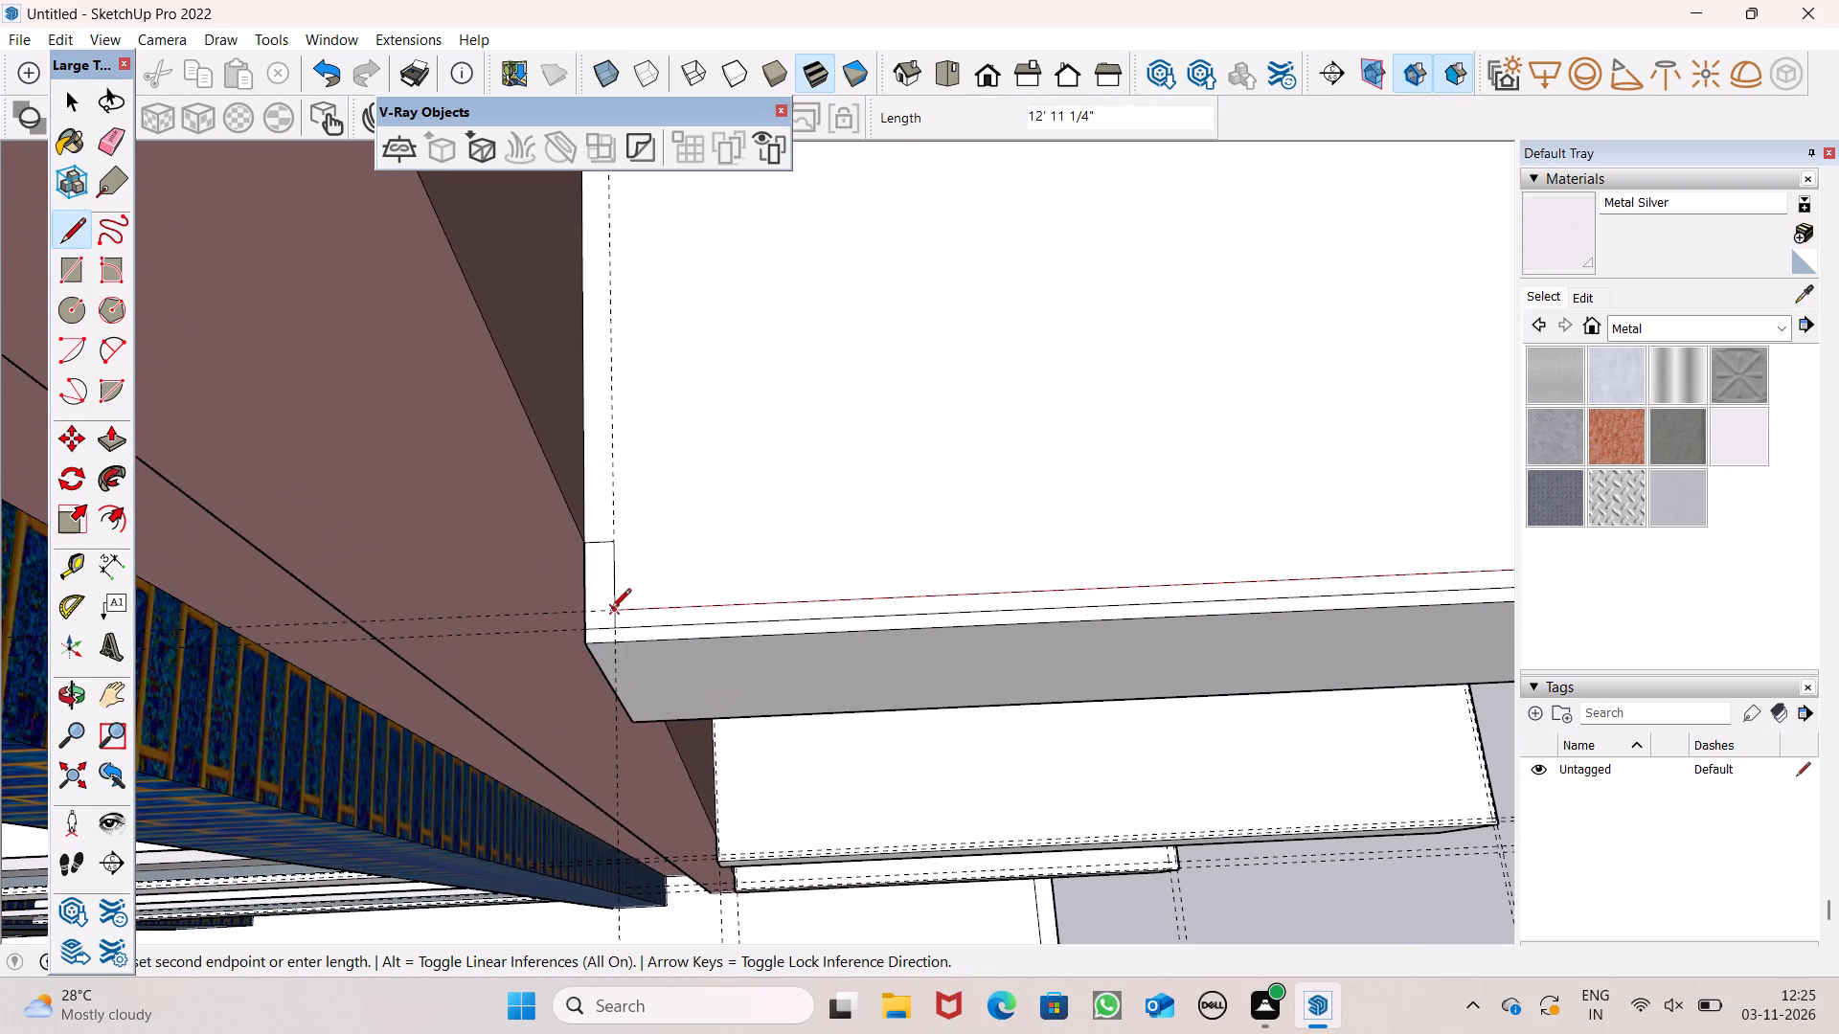
pyautogui.click(611, 609)
# Outline the strip's pier end on the third-highest slab: 1 1/2" out from the pier corner, 4 1/2" along the side guide, and back to the slab edge.
pyautogui.scroll(-6, 604, 339)
pyautogui.scroll(-6, 302, 500)
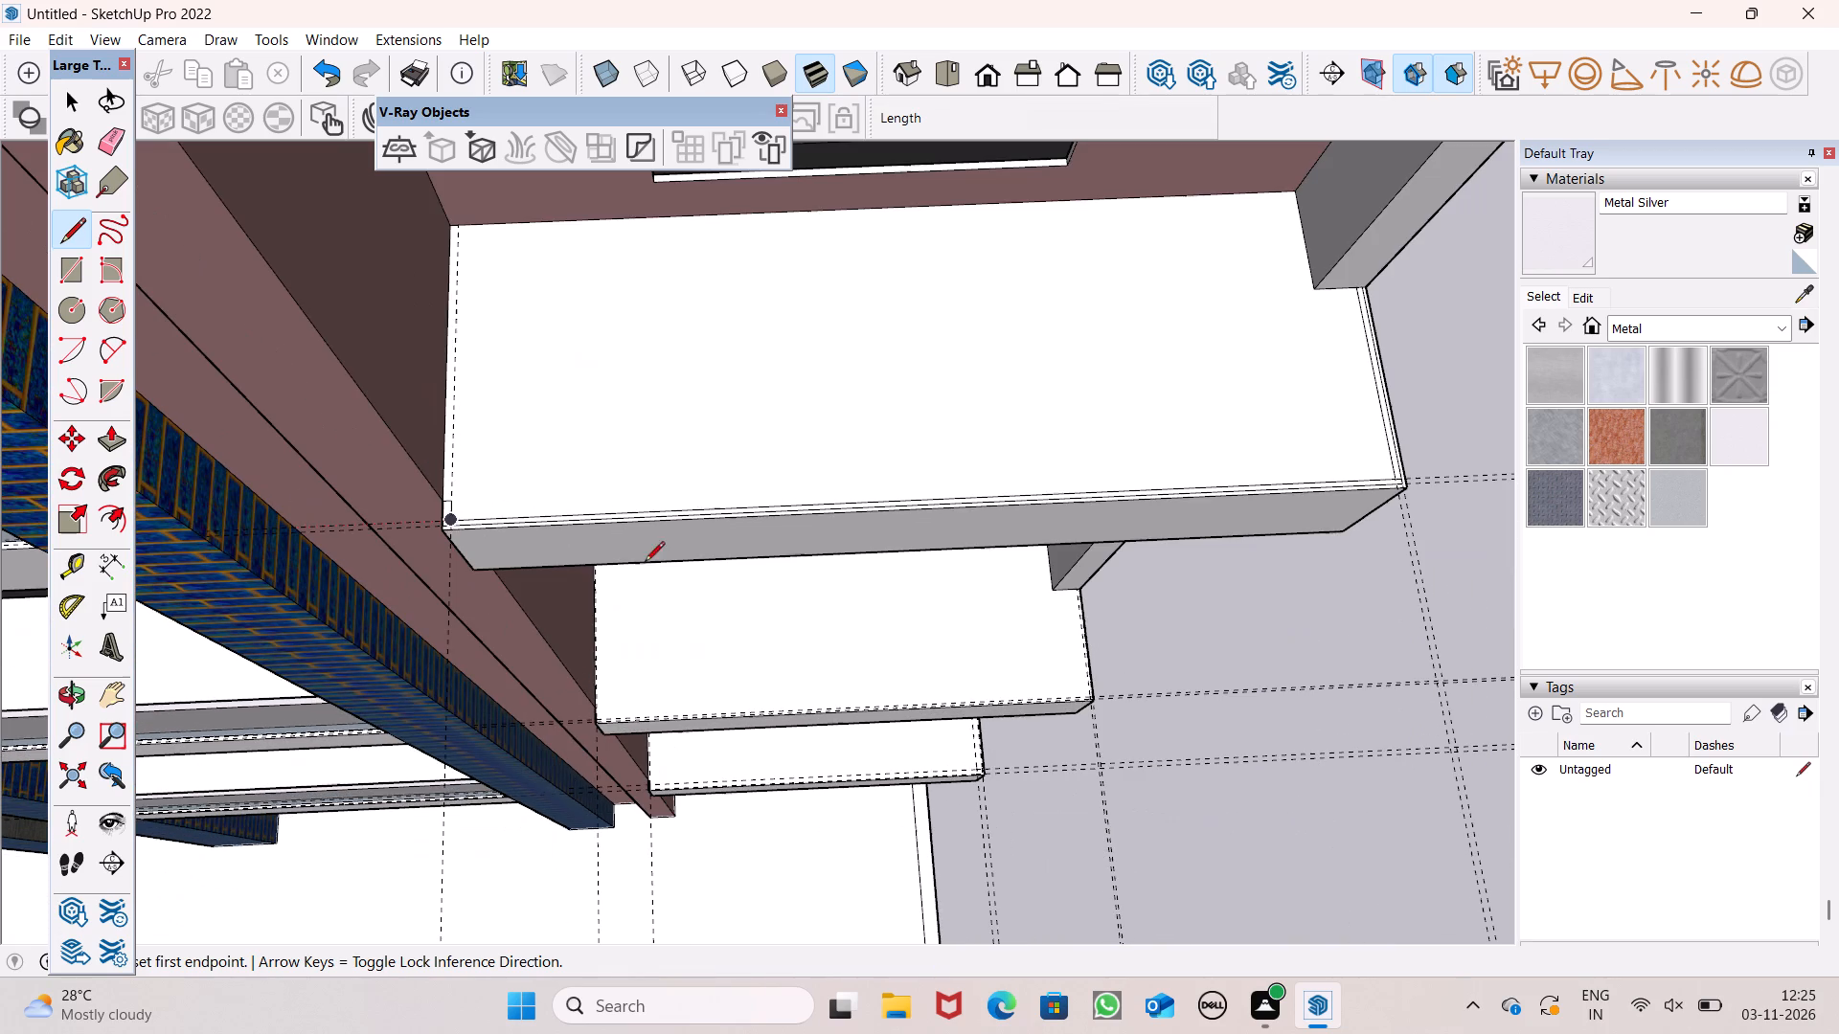
pyautogui.scroll(-5, 1153, 506)
pyautogui.scroll(7, 716, 707)
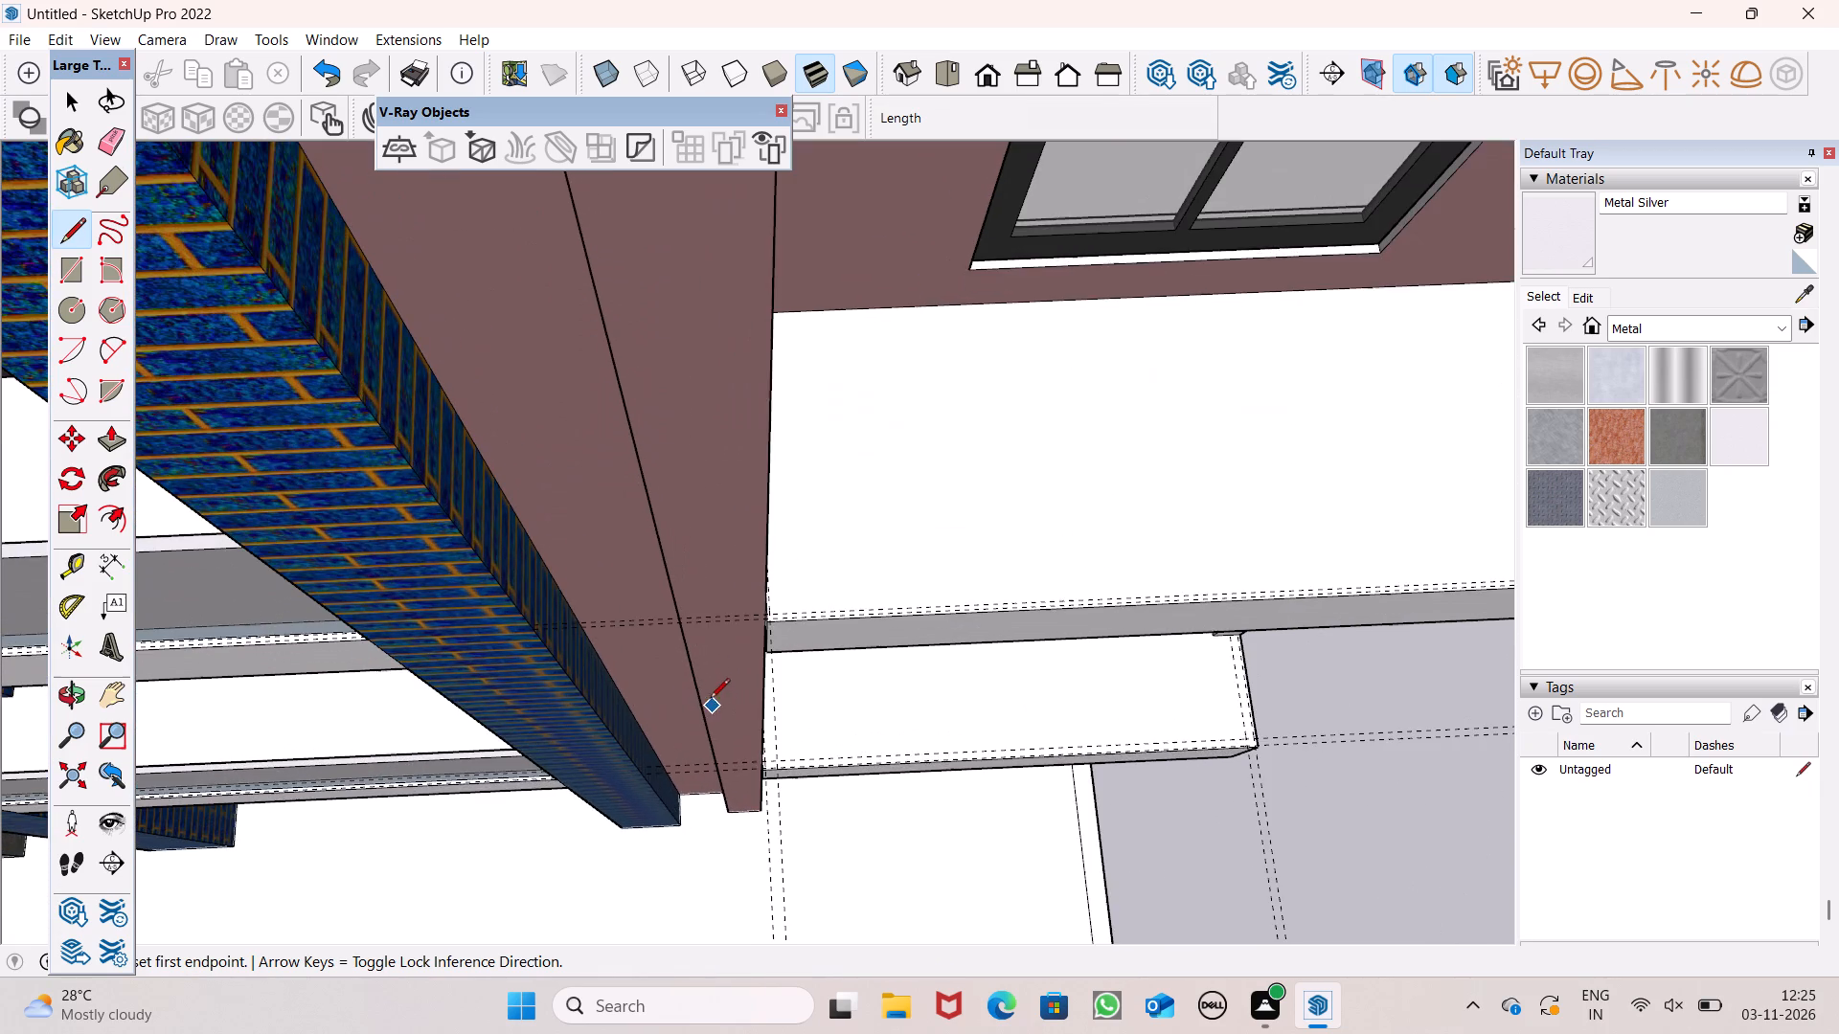
pyautogui.scroll(7, 783, 617)
pyautogui.scroll(1, 852, 658)
pyautogui.moveTo(838, 654); pyautogui.dragTo(734, 584, button='middle')
pyautogui.moveTo(734, 584); pyautogui.dragTo(752, 541, button='middle')
pyautogui.scroll(7, 752, 513)
pyautogui.scroll(7, 700, 412)
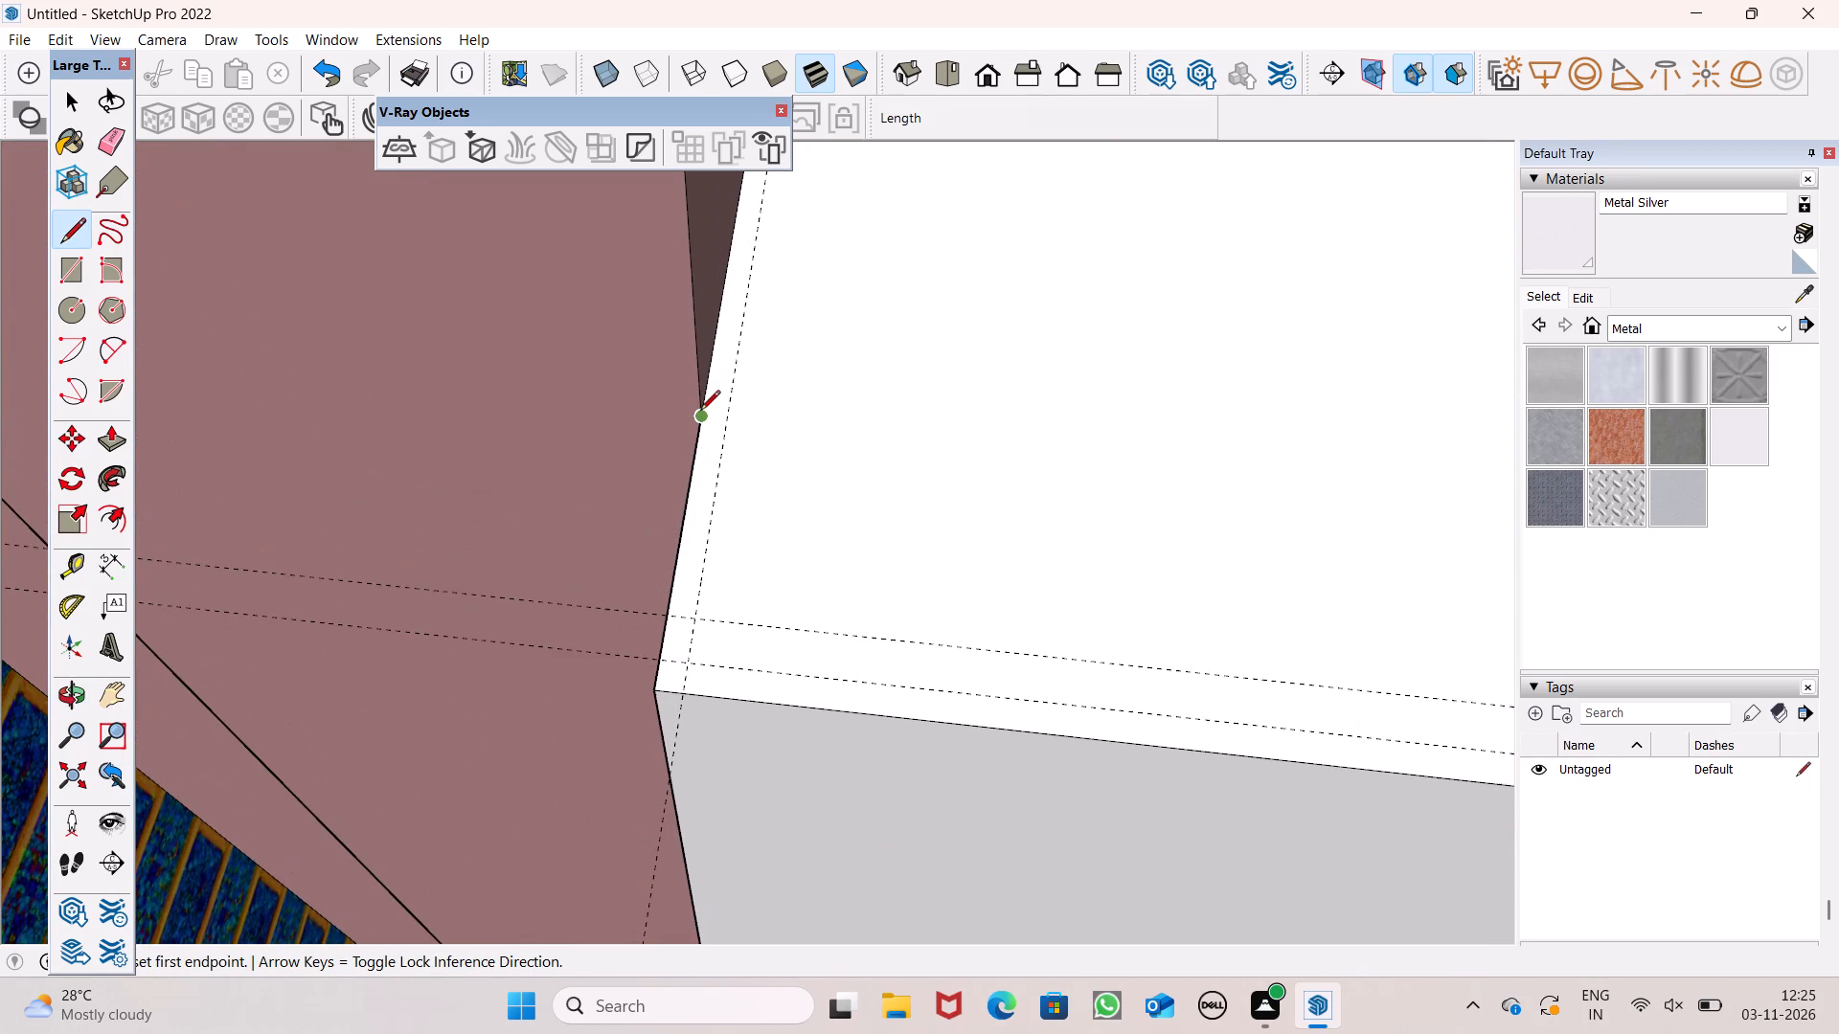
pyautogui.click(700, 412)
pyautogui.click(726, 416)
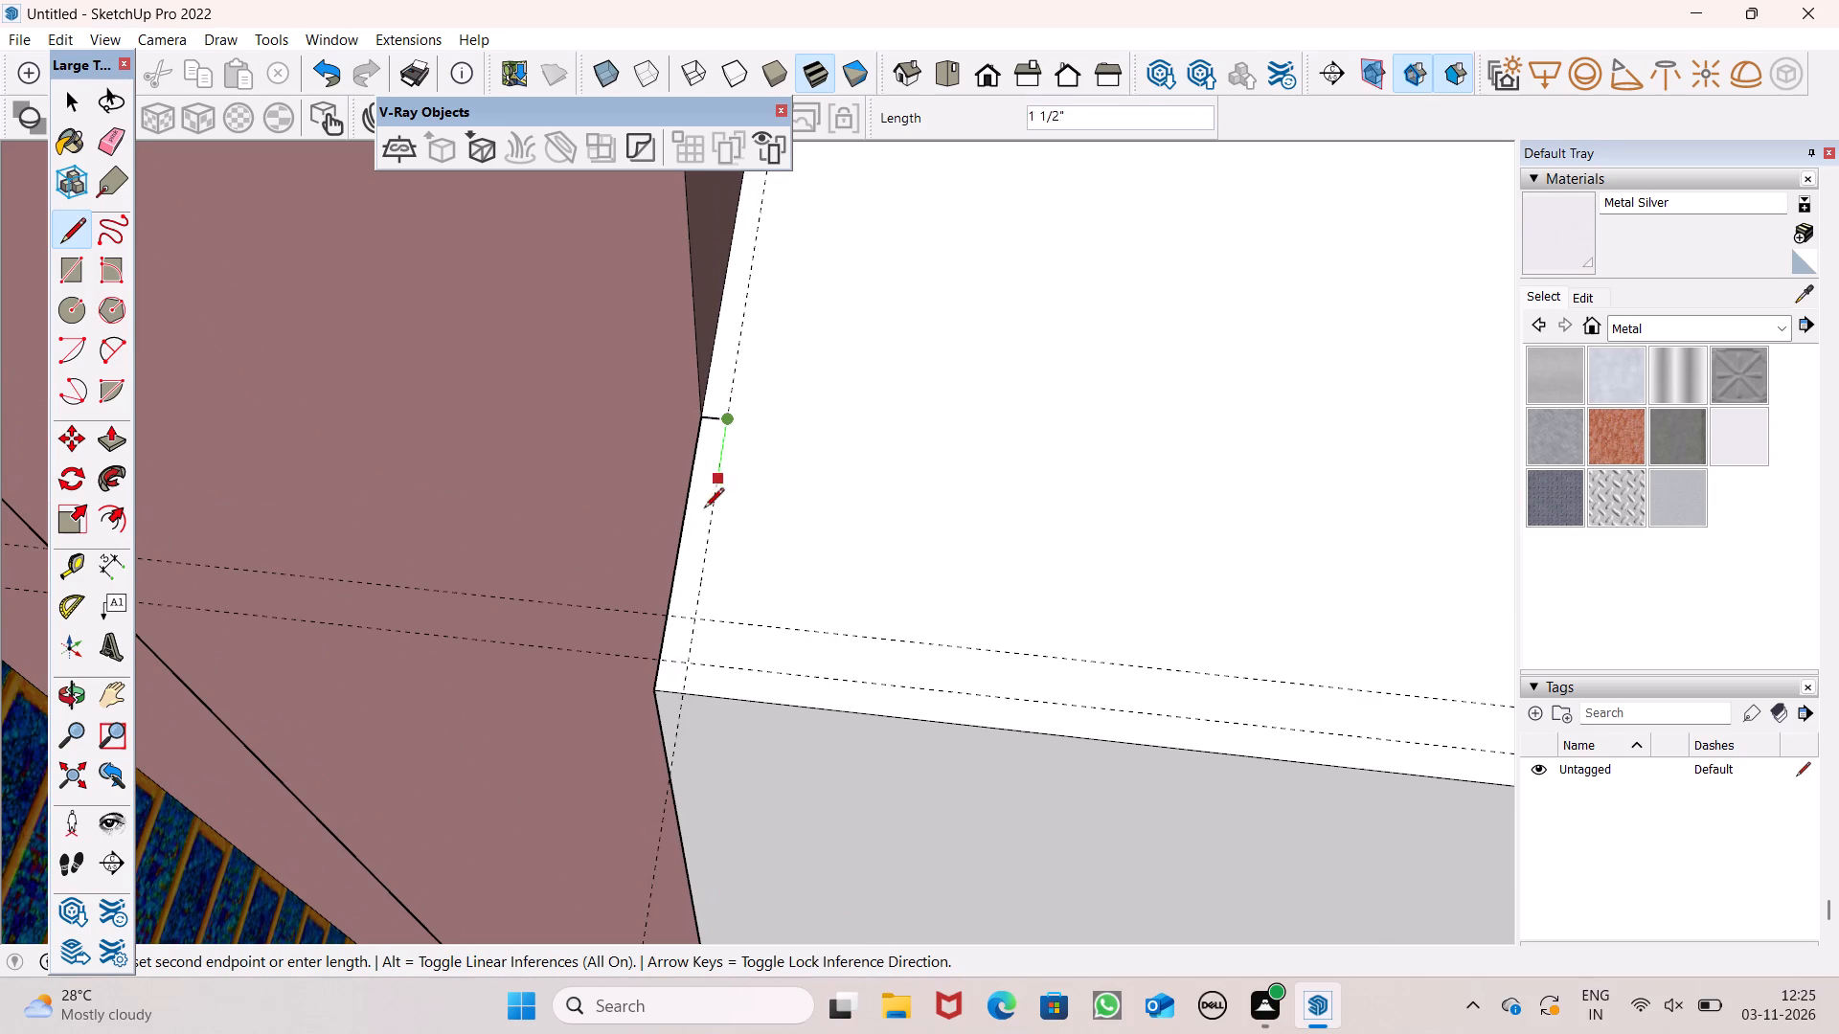
pyautogui.click(686, 665)
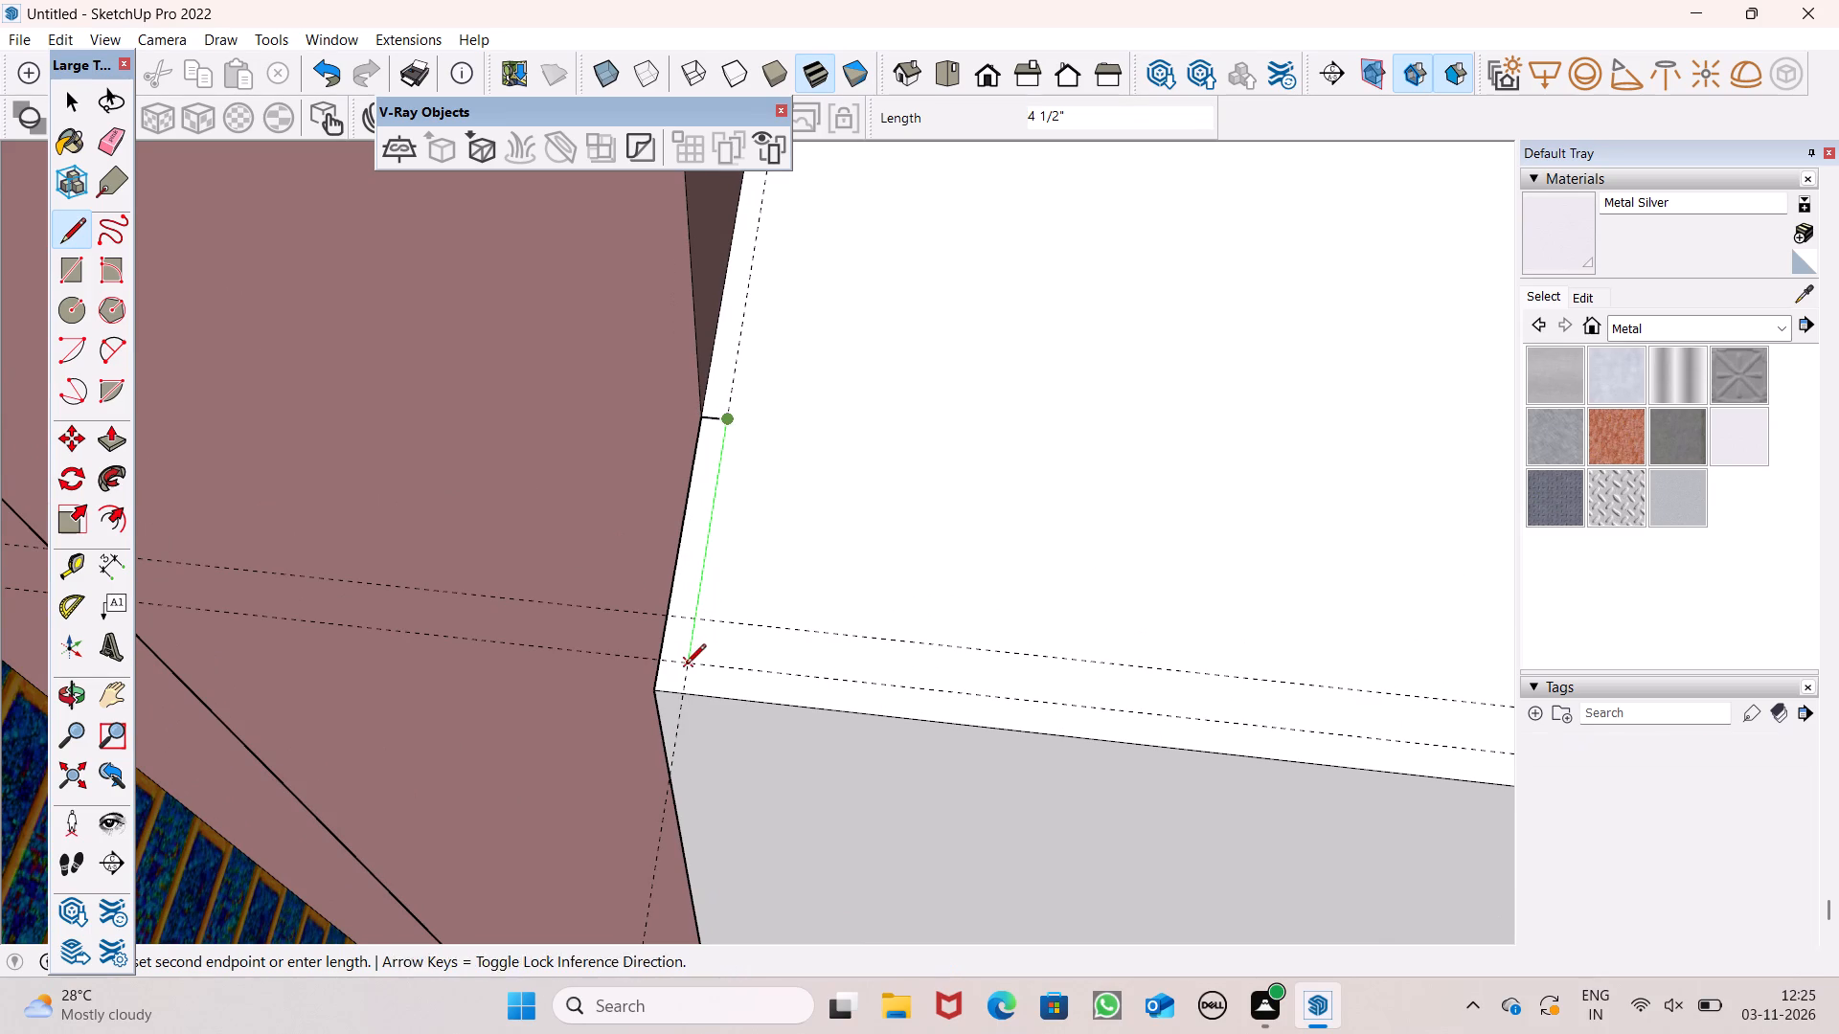
pyautogui.click(657, 660)
# Draw the third-highest slab strip's outer front edge, about 13' 1 9/16" along the outermost front guide to the outermost far-side guide.
pyautogui.scroll(-7, 598, 446)
pyautogui.moveTo(682, 639); pyautogui.dragTo(701, 712, button='middle')
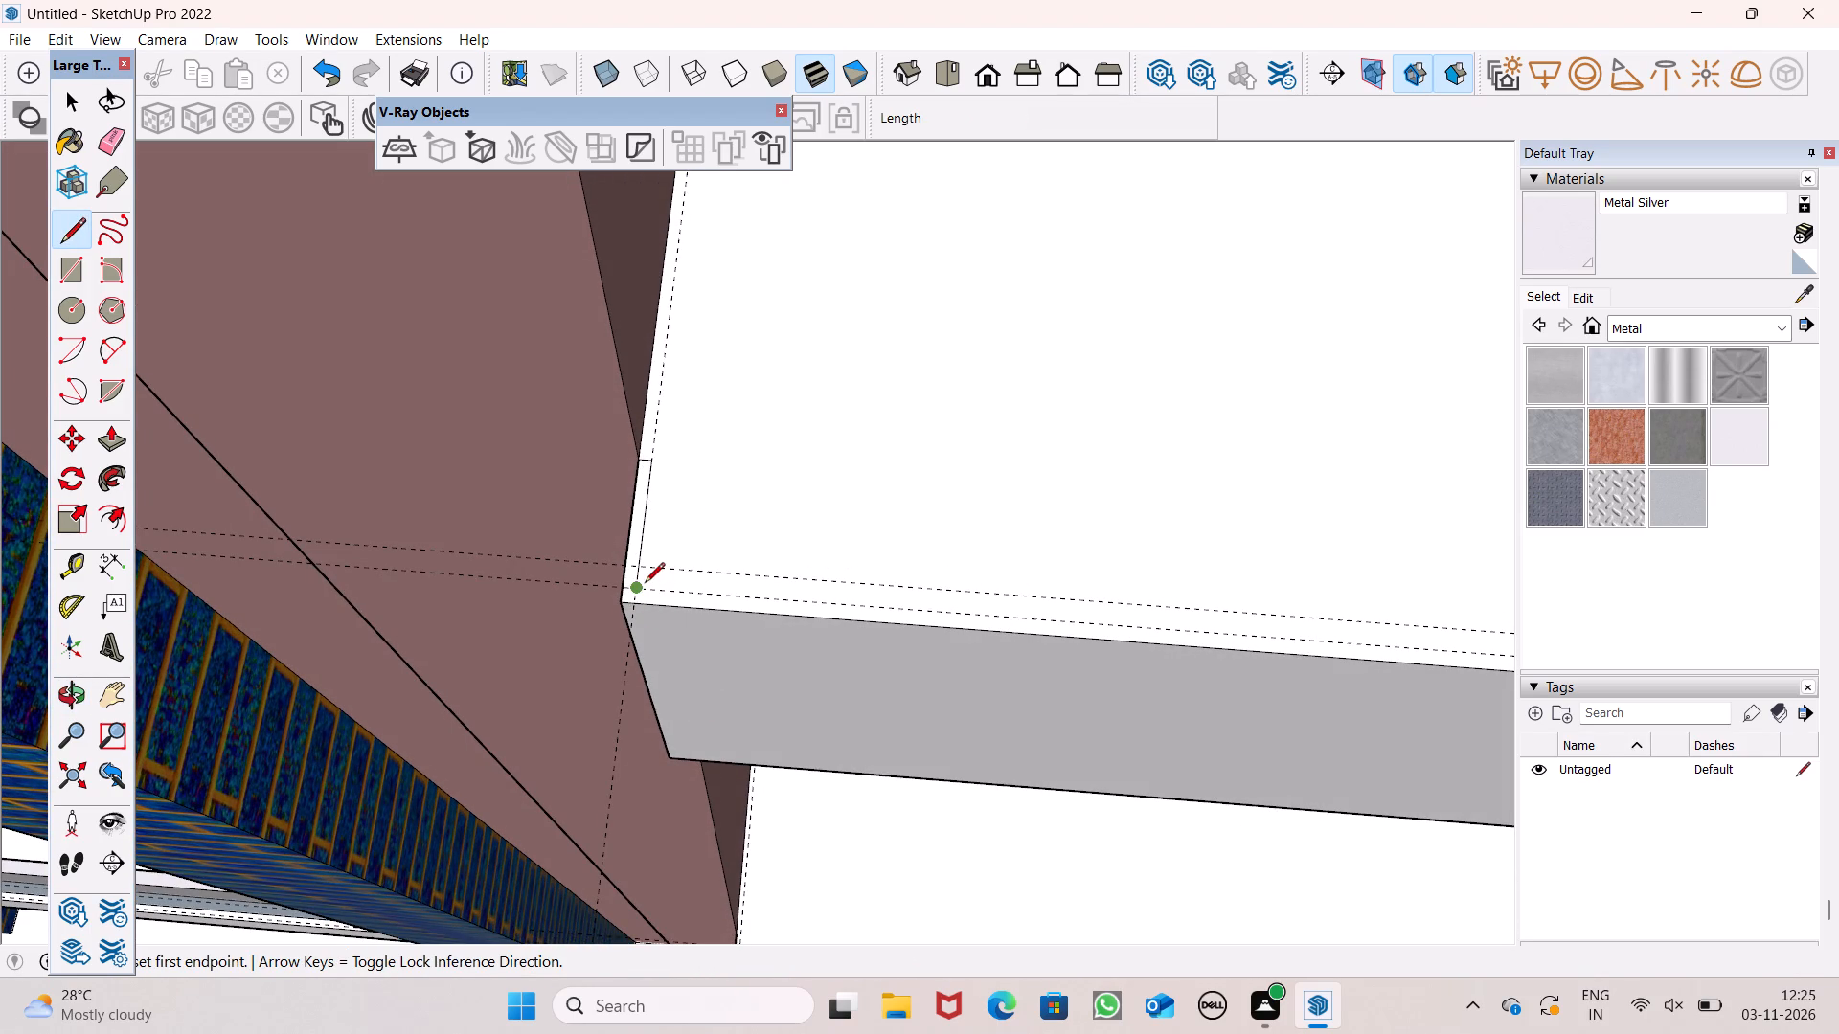
pyautogui.click(645, 584)
pyautogui.scroll(-12, 632, 512)
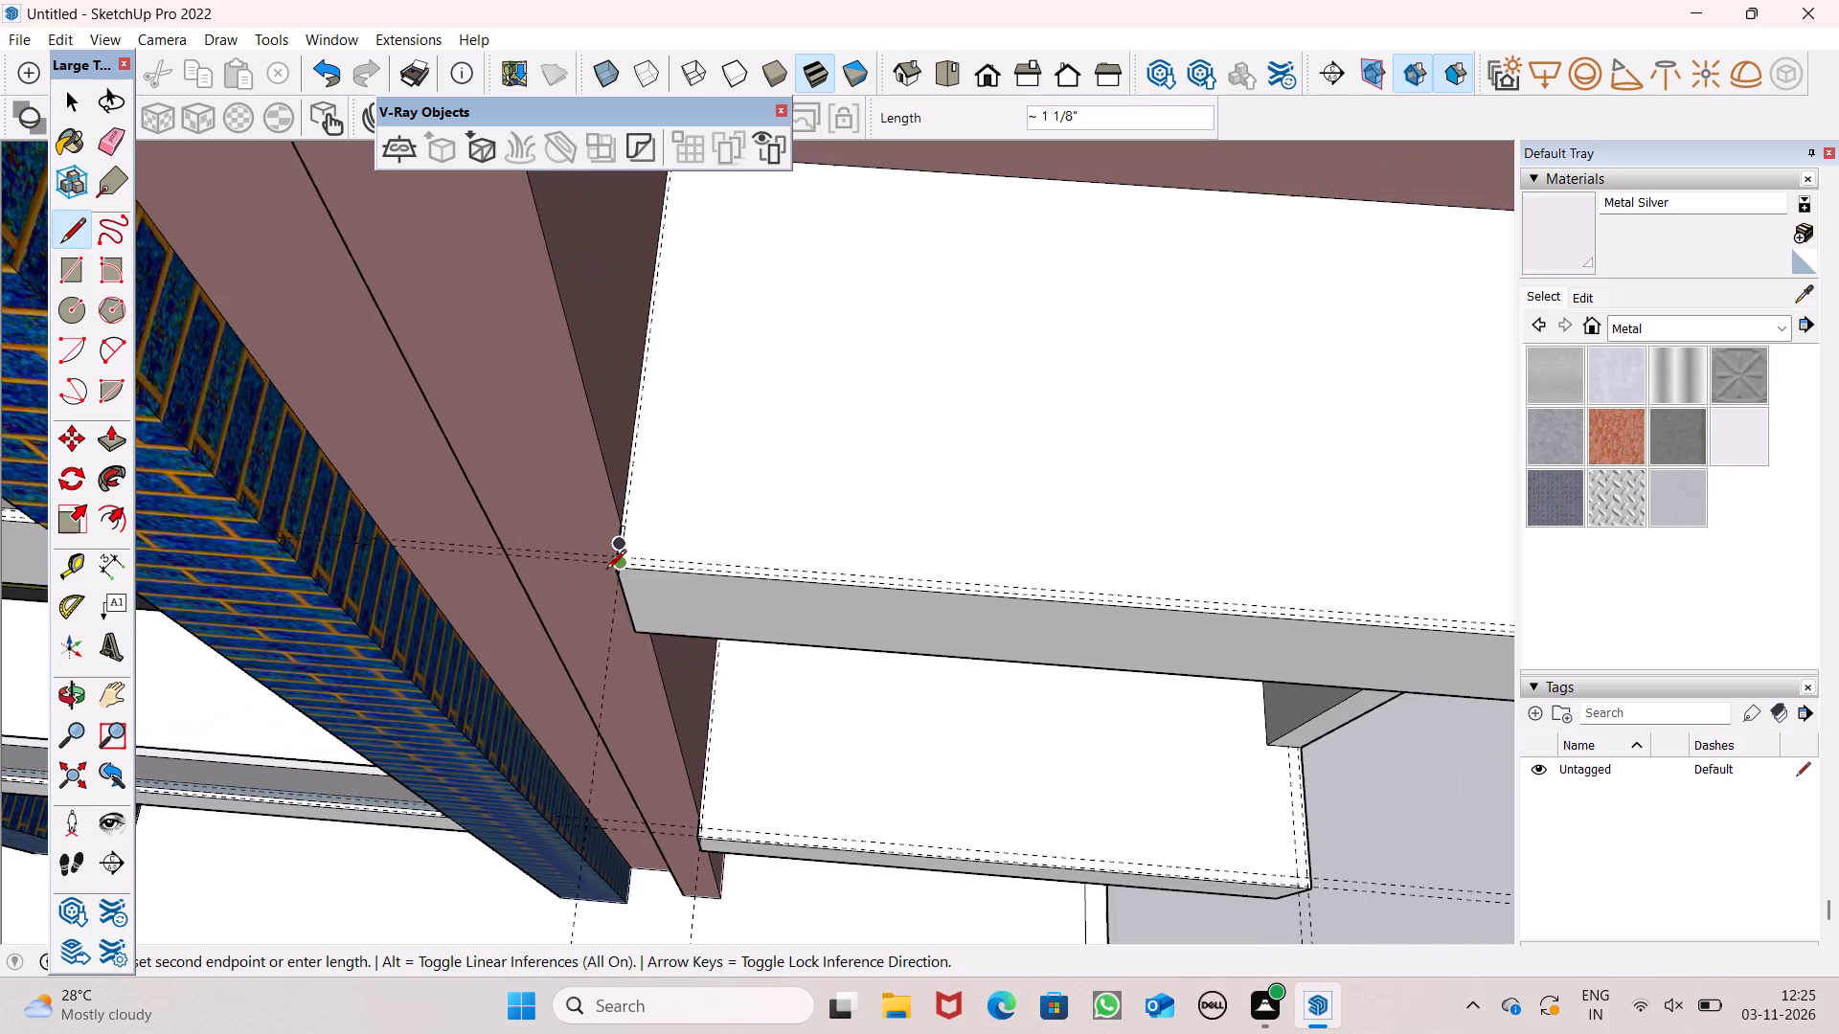
pyautogui.scroll(-5, 606, 571)
pyautogui.scroll(1, 1455, 625)
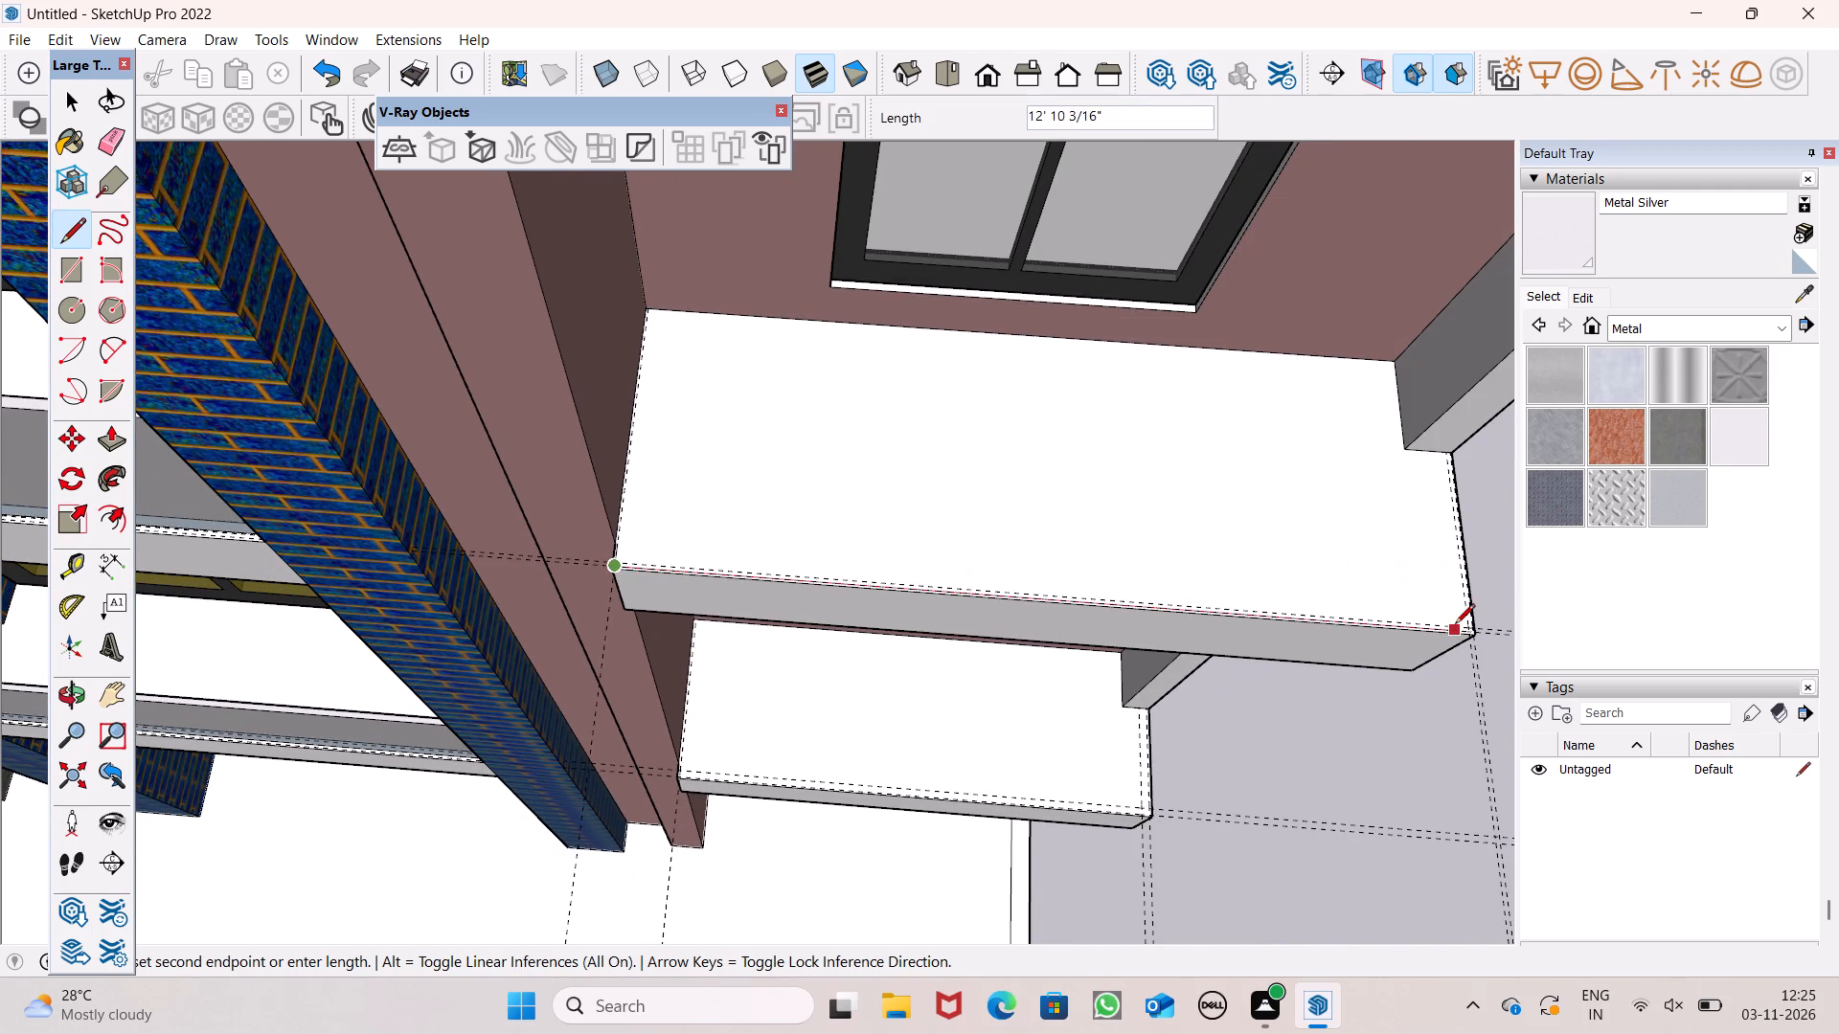
pyautogui.scroll(6, 1487, 630)
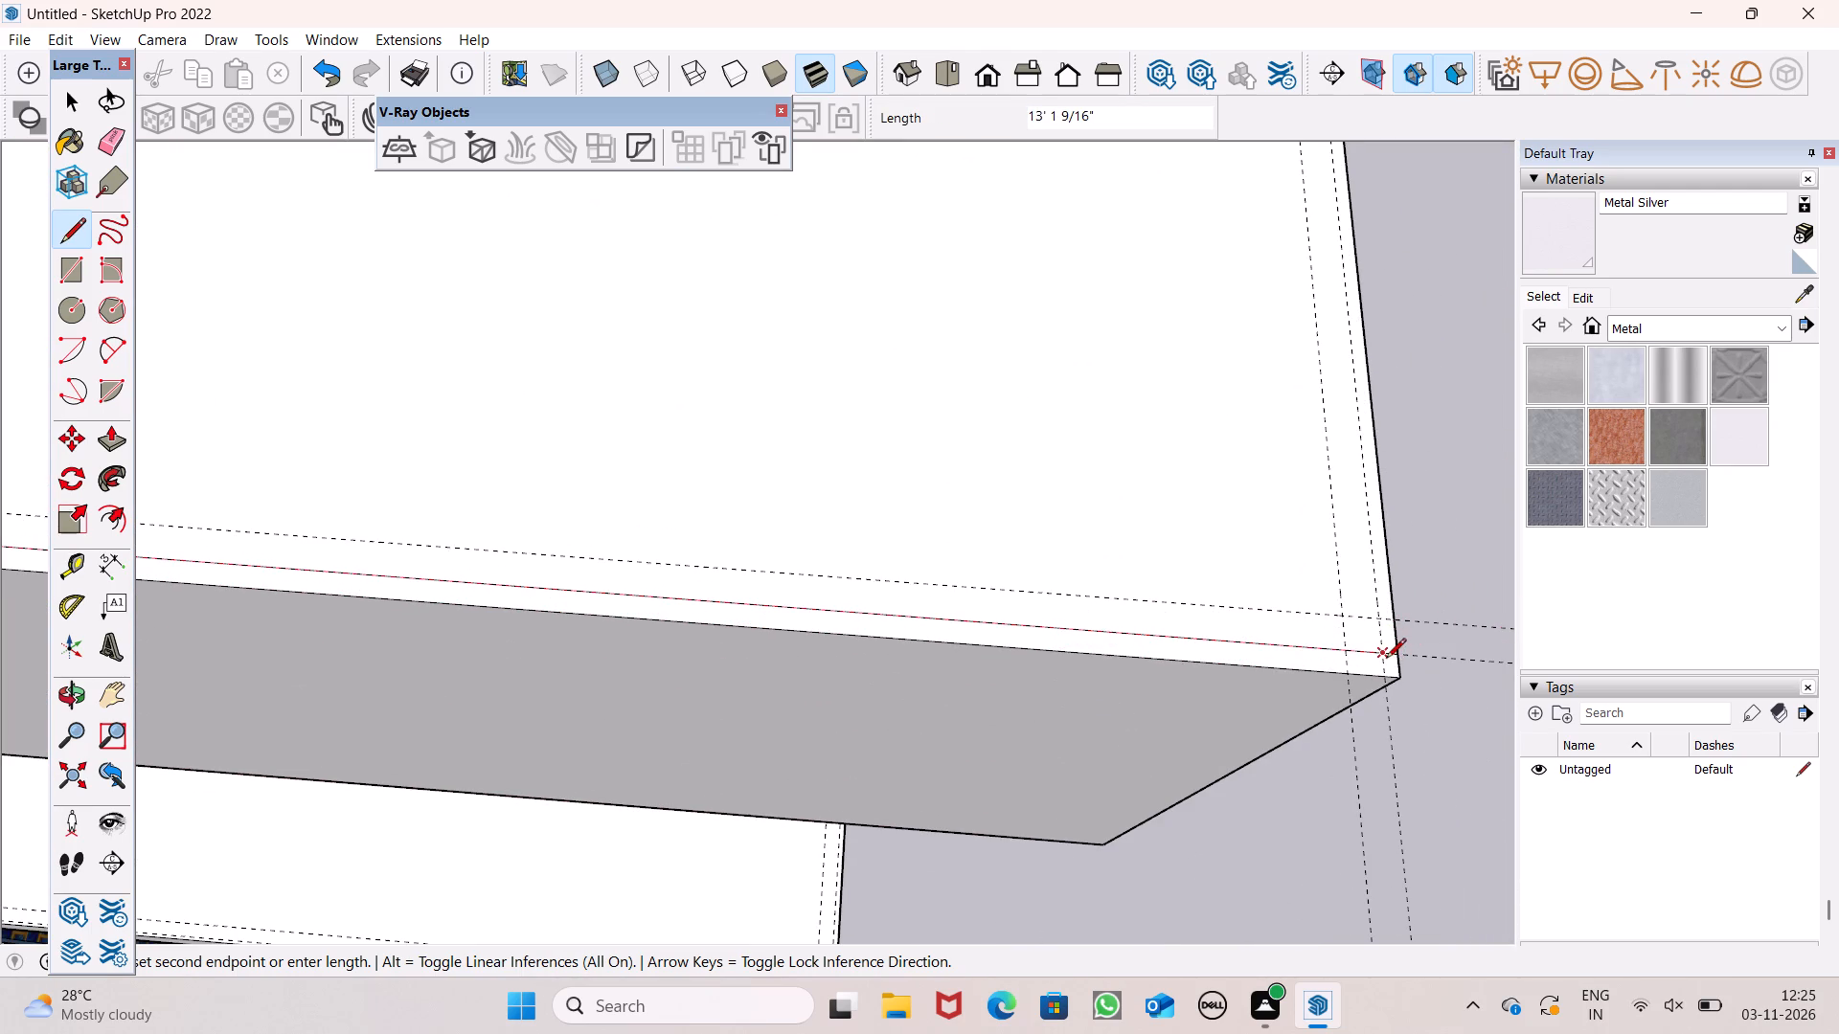
pyautogui.click(1384, 660)
# Draw the third-highest slab strip's outer side edge, about 3' 1/4" back along the outermost far-side guide to the grey wall.
pyautogui.scroll(-7, 1297, 400)
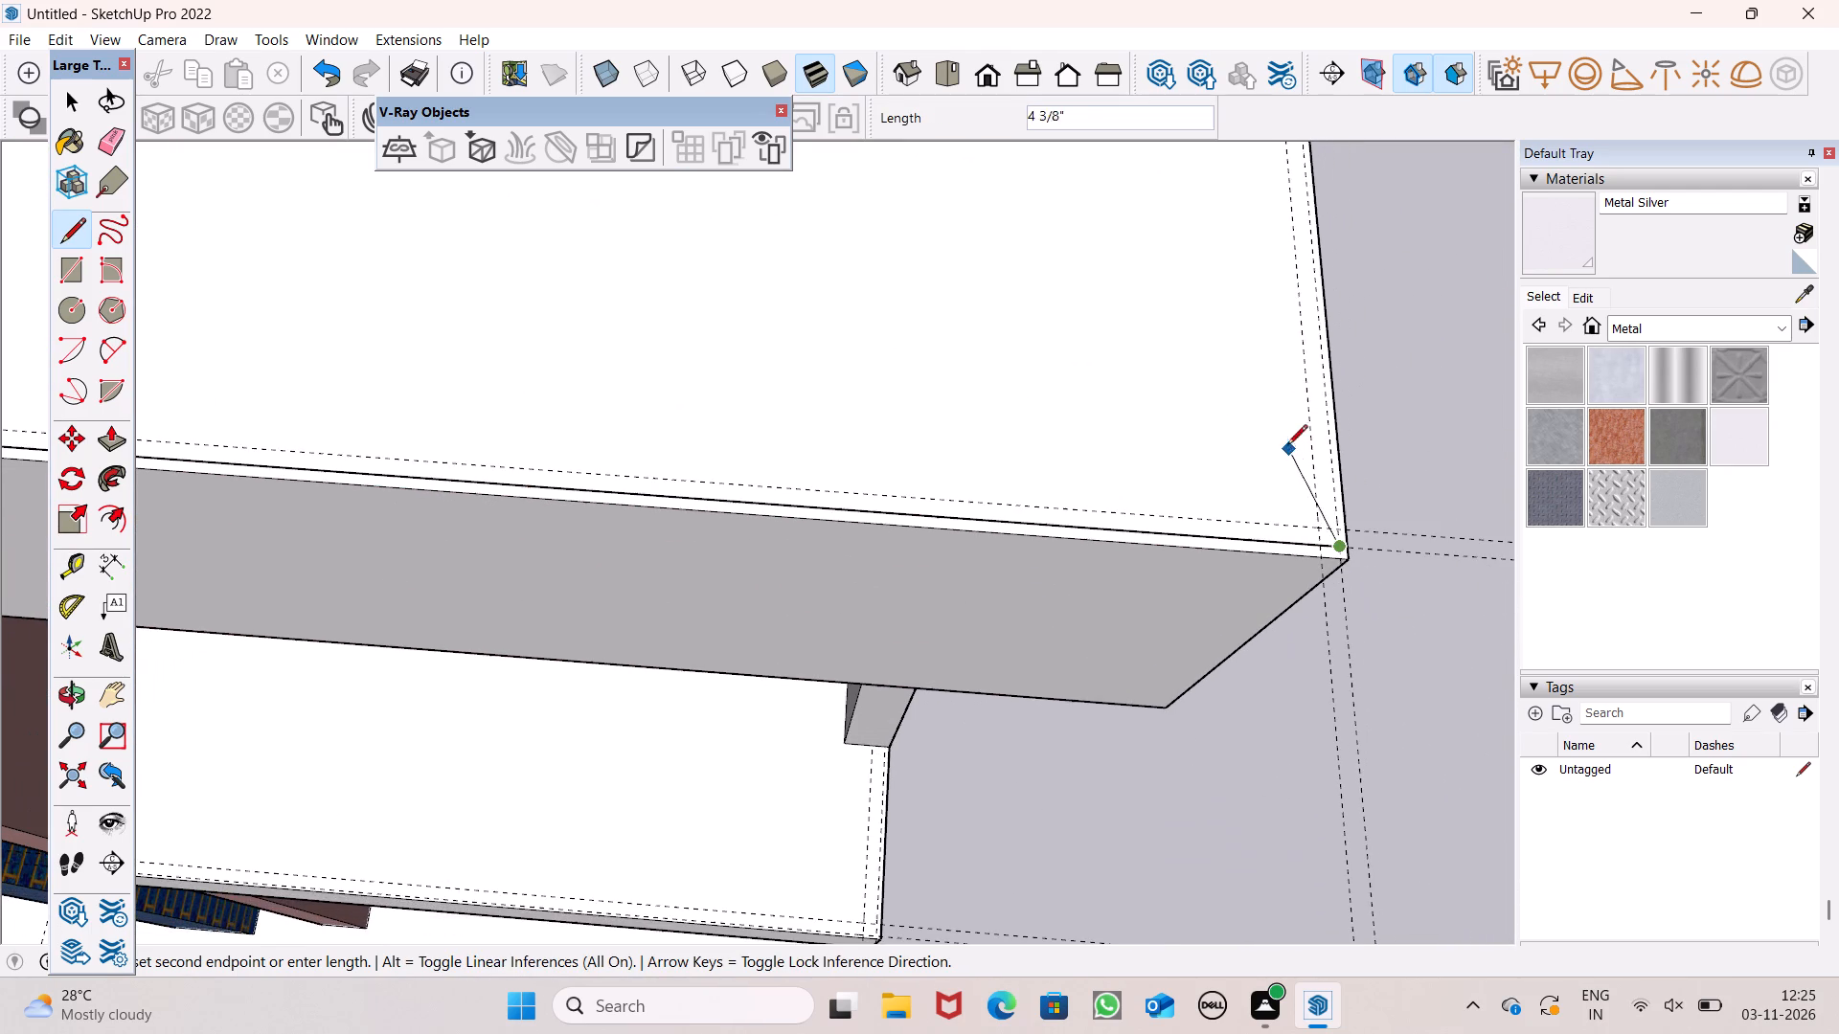
pyautogui.scroll(-4, 1248, 491)
pyautogui.scroll(-5, 1235, 415)
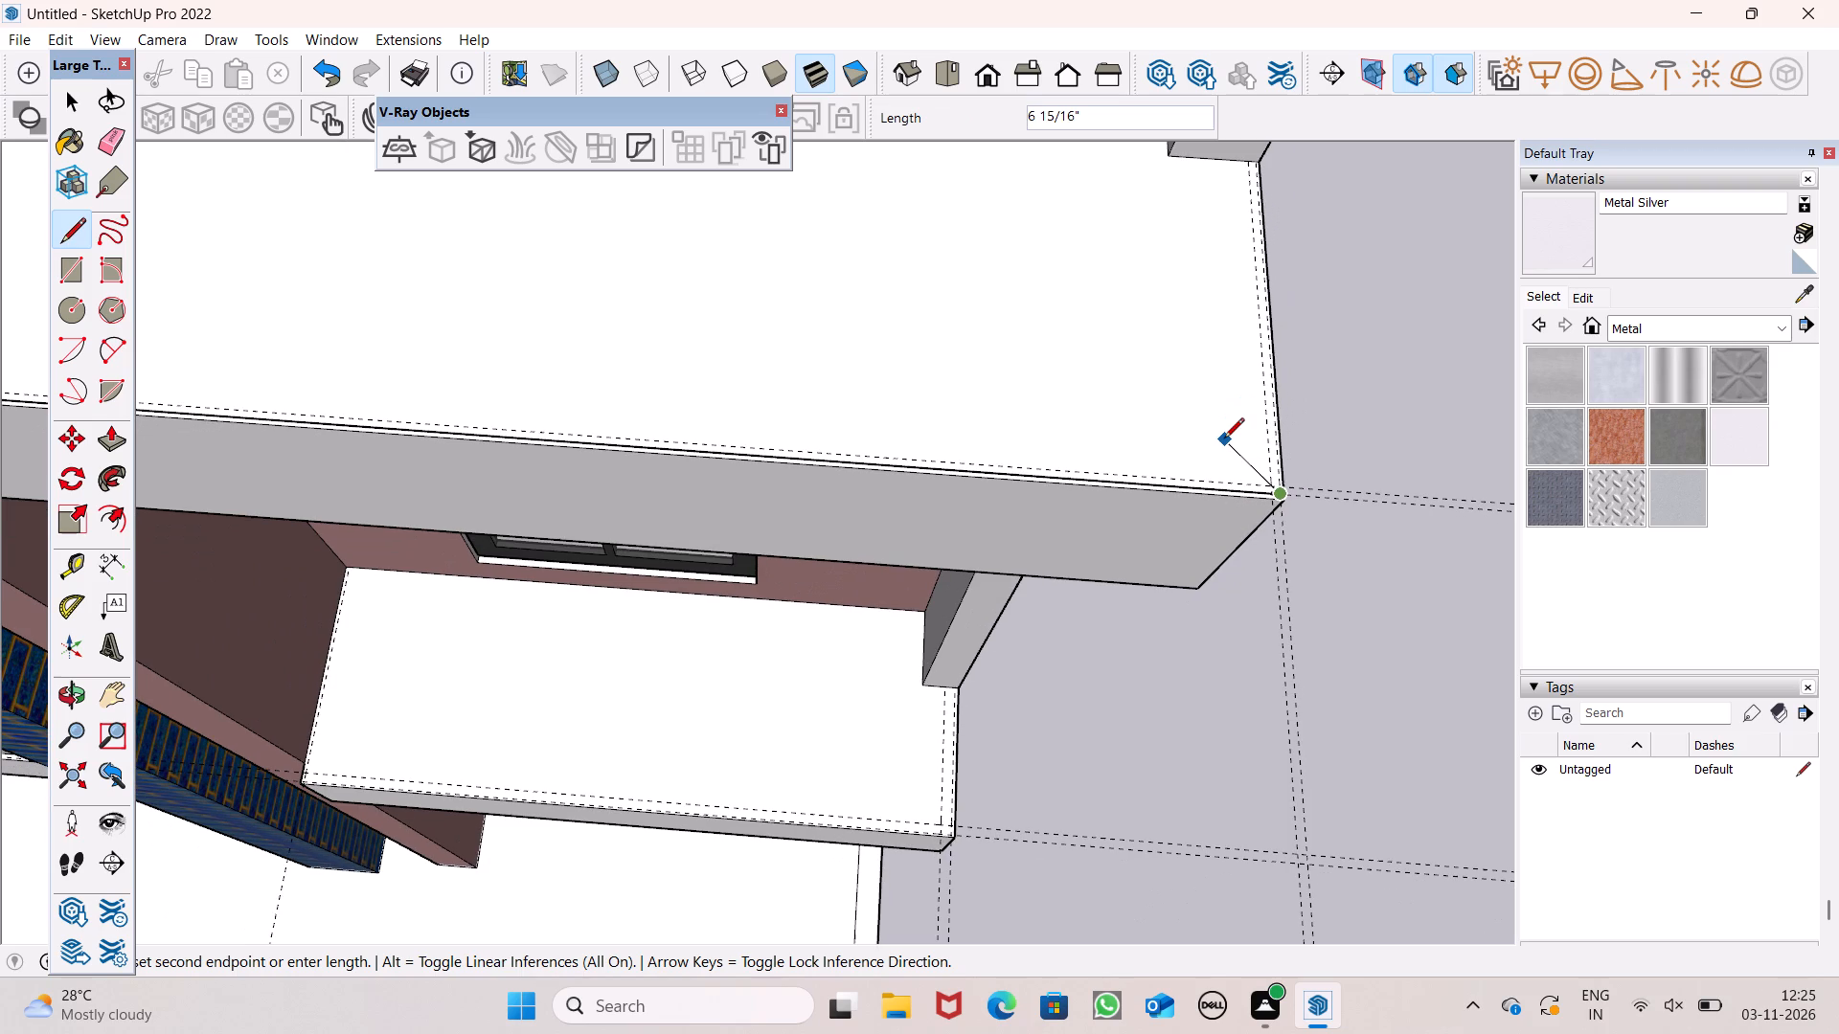
pyautogui.scroll(-5, 1215, 440)
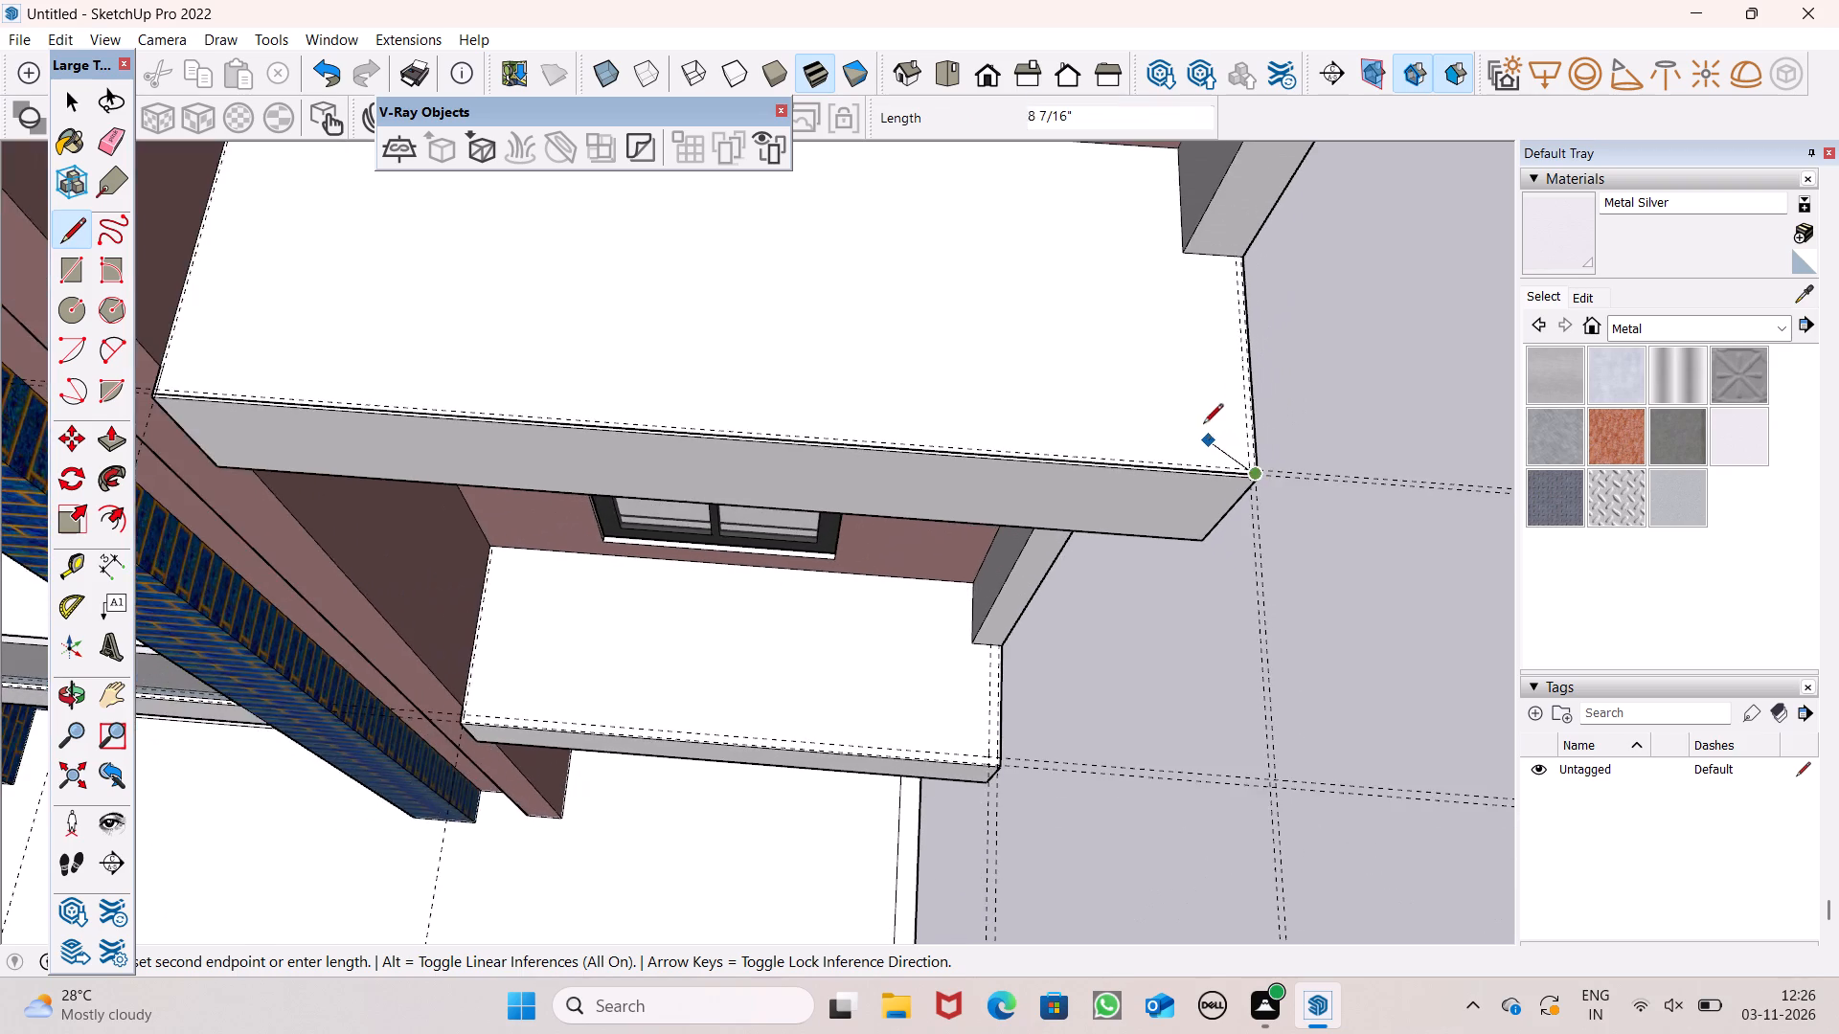
pyautogui.scroll(8, 1220, 320)
pyautogui.scroll(4, 1147, 198)
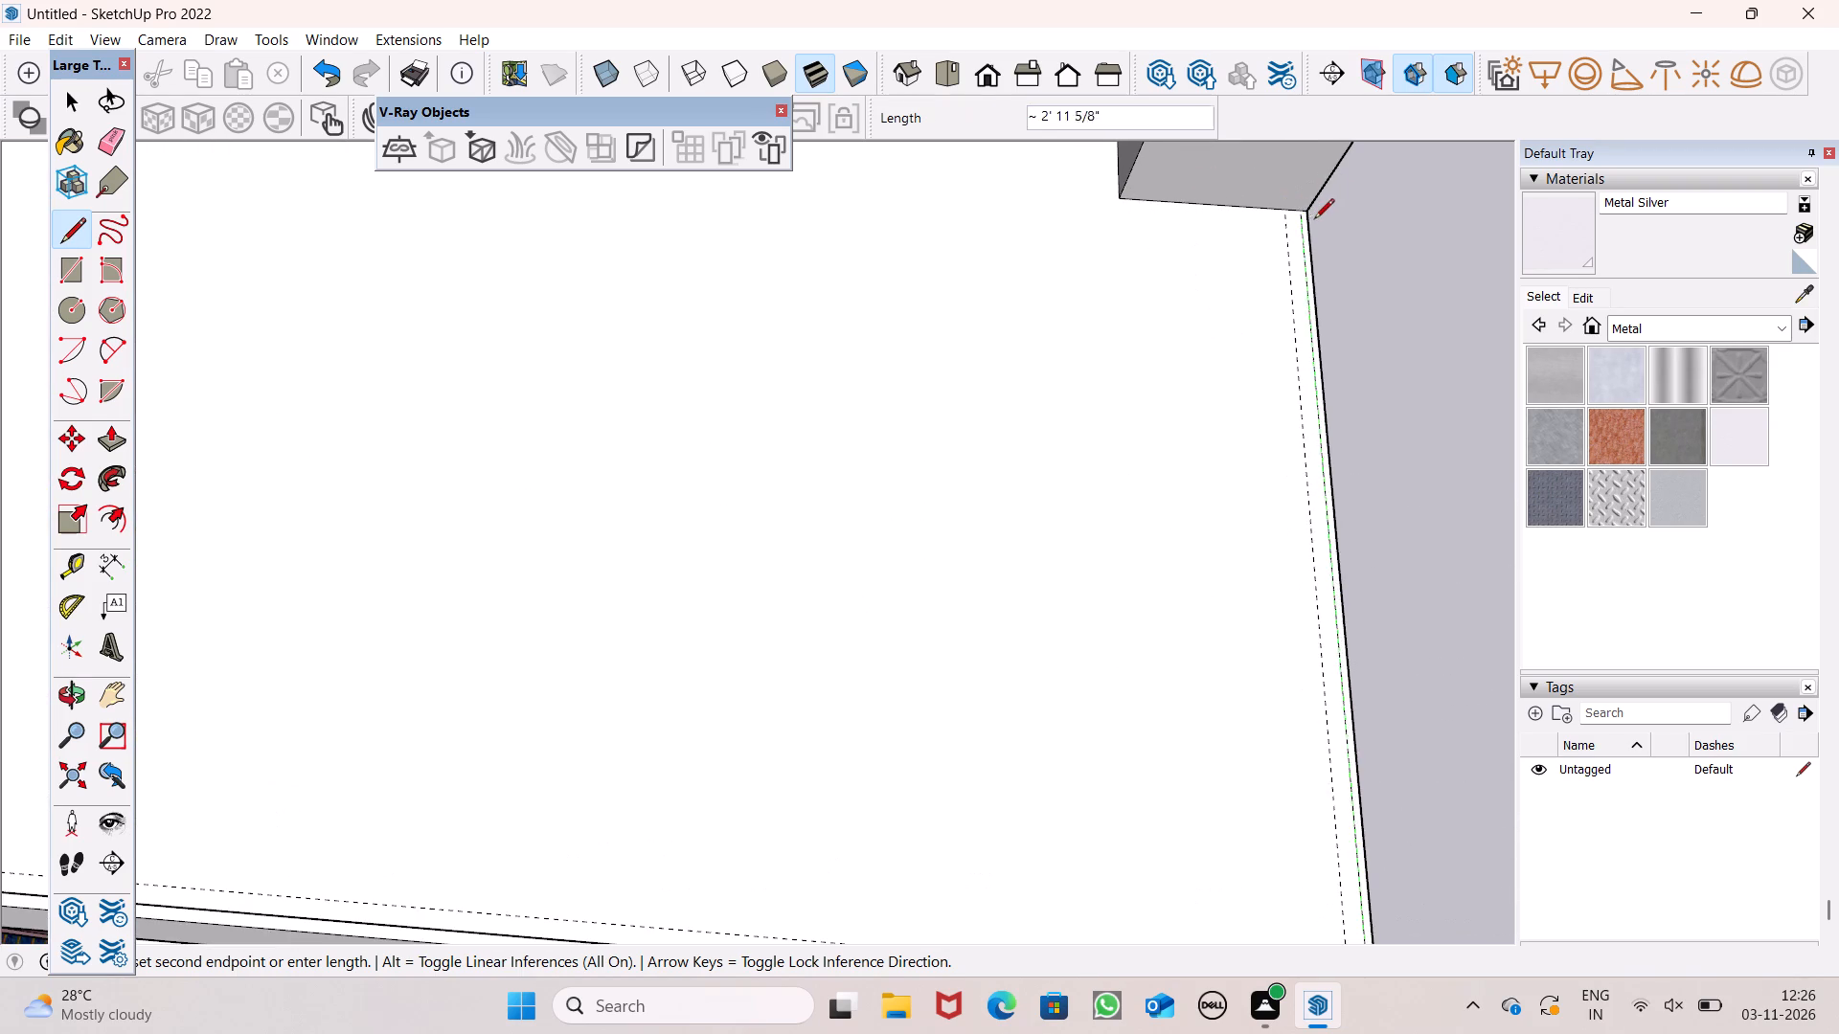
pyautogui.scroll(5, 1313, 220)
pyautogui.scroll(-5, 1283, 280)
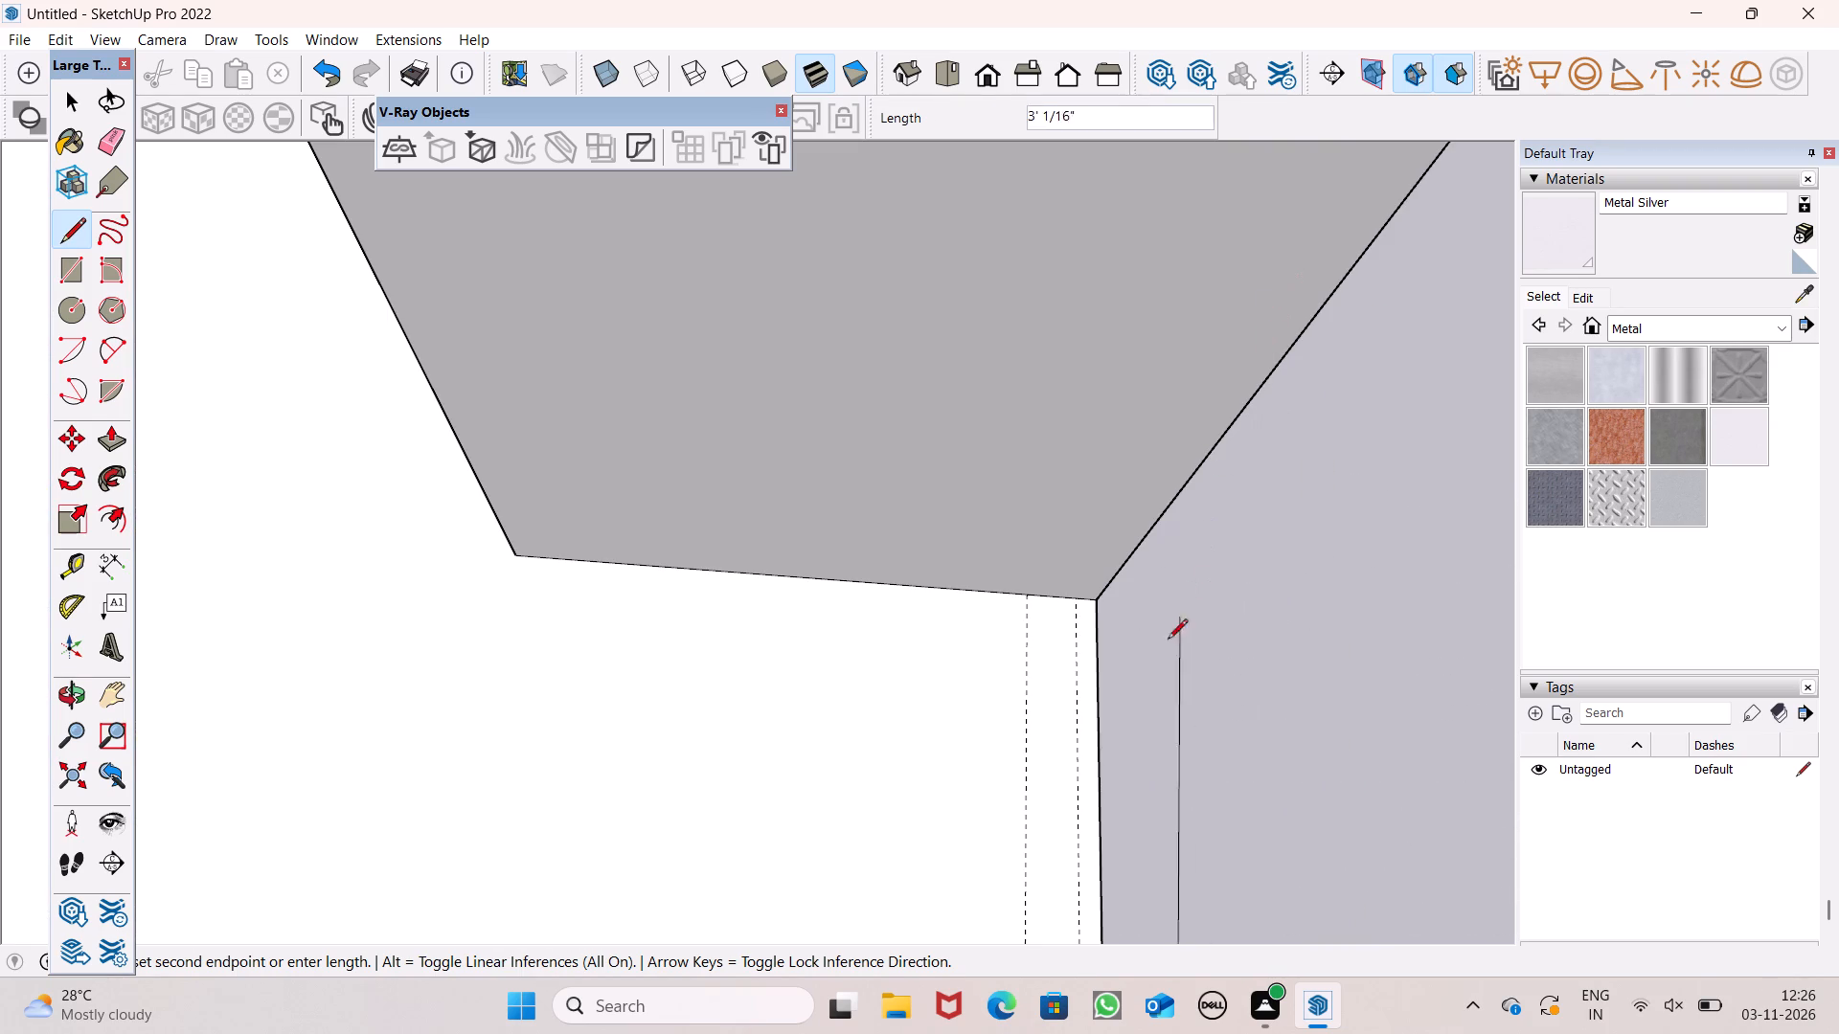
pyautogui.scroll(1, 1074, 588)
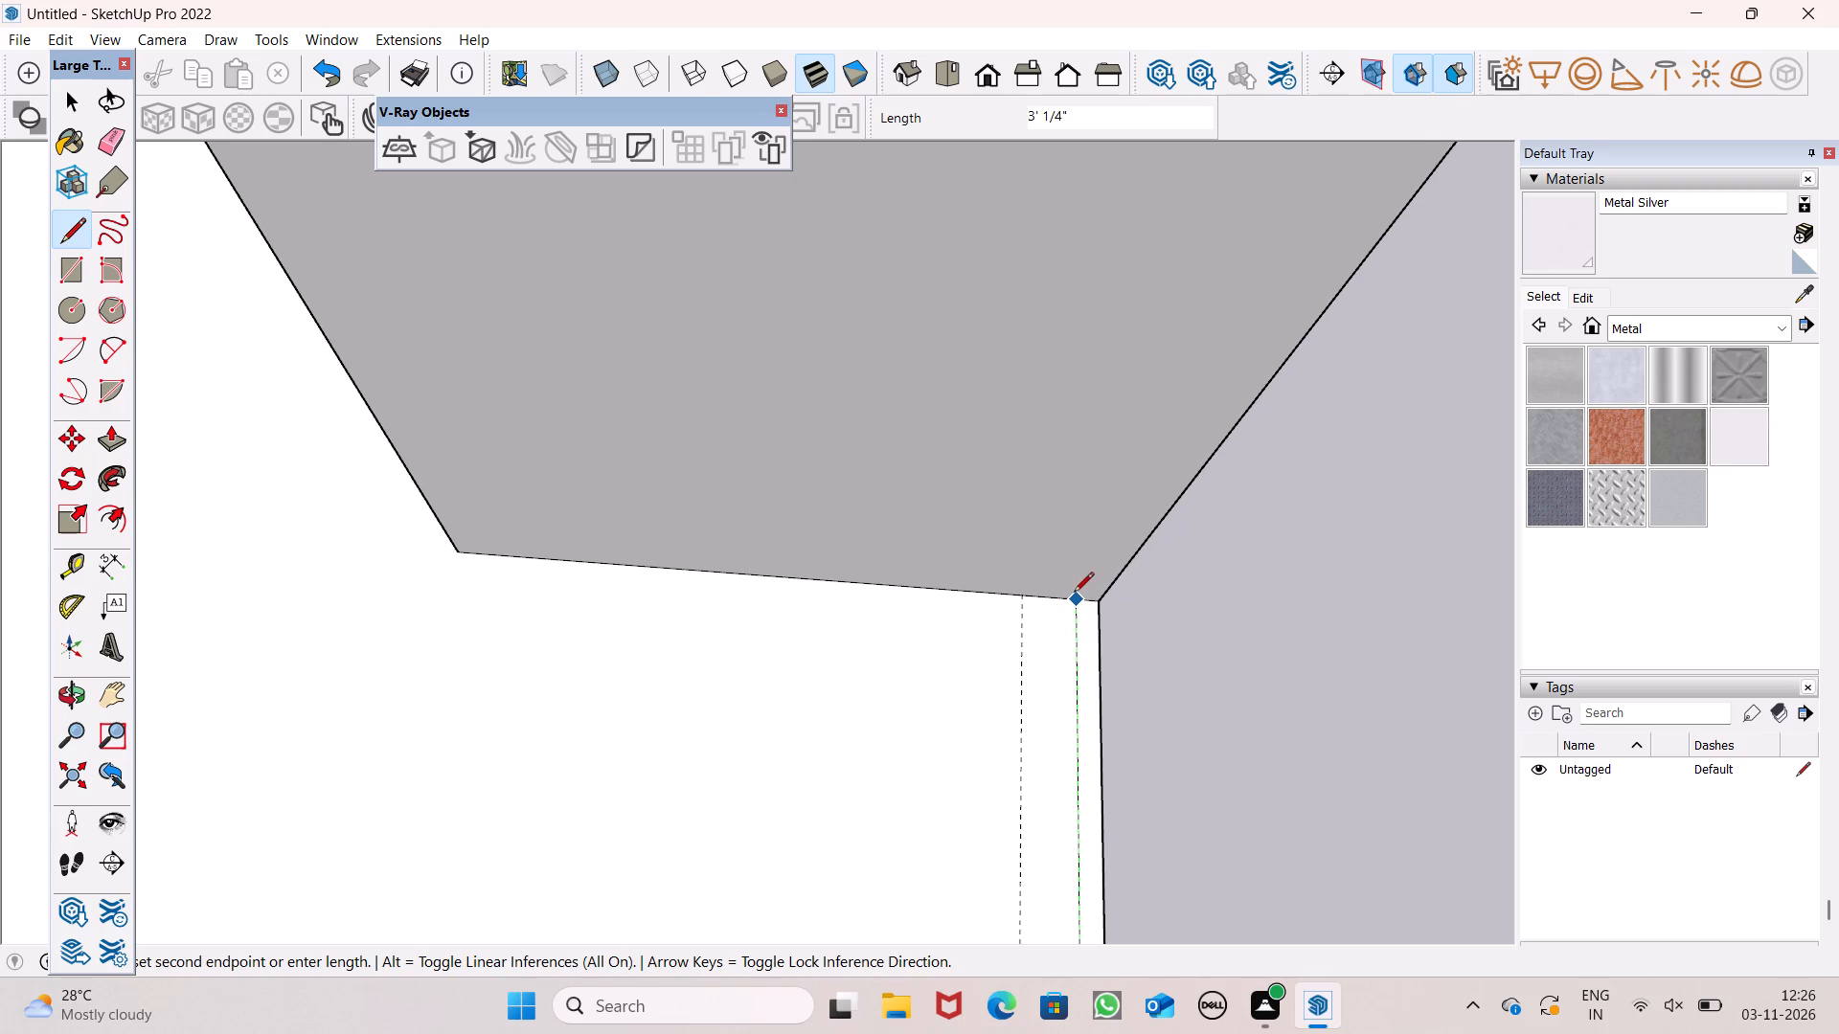
pyautogui.click(1074, 597)
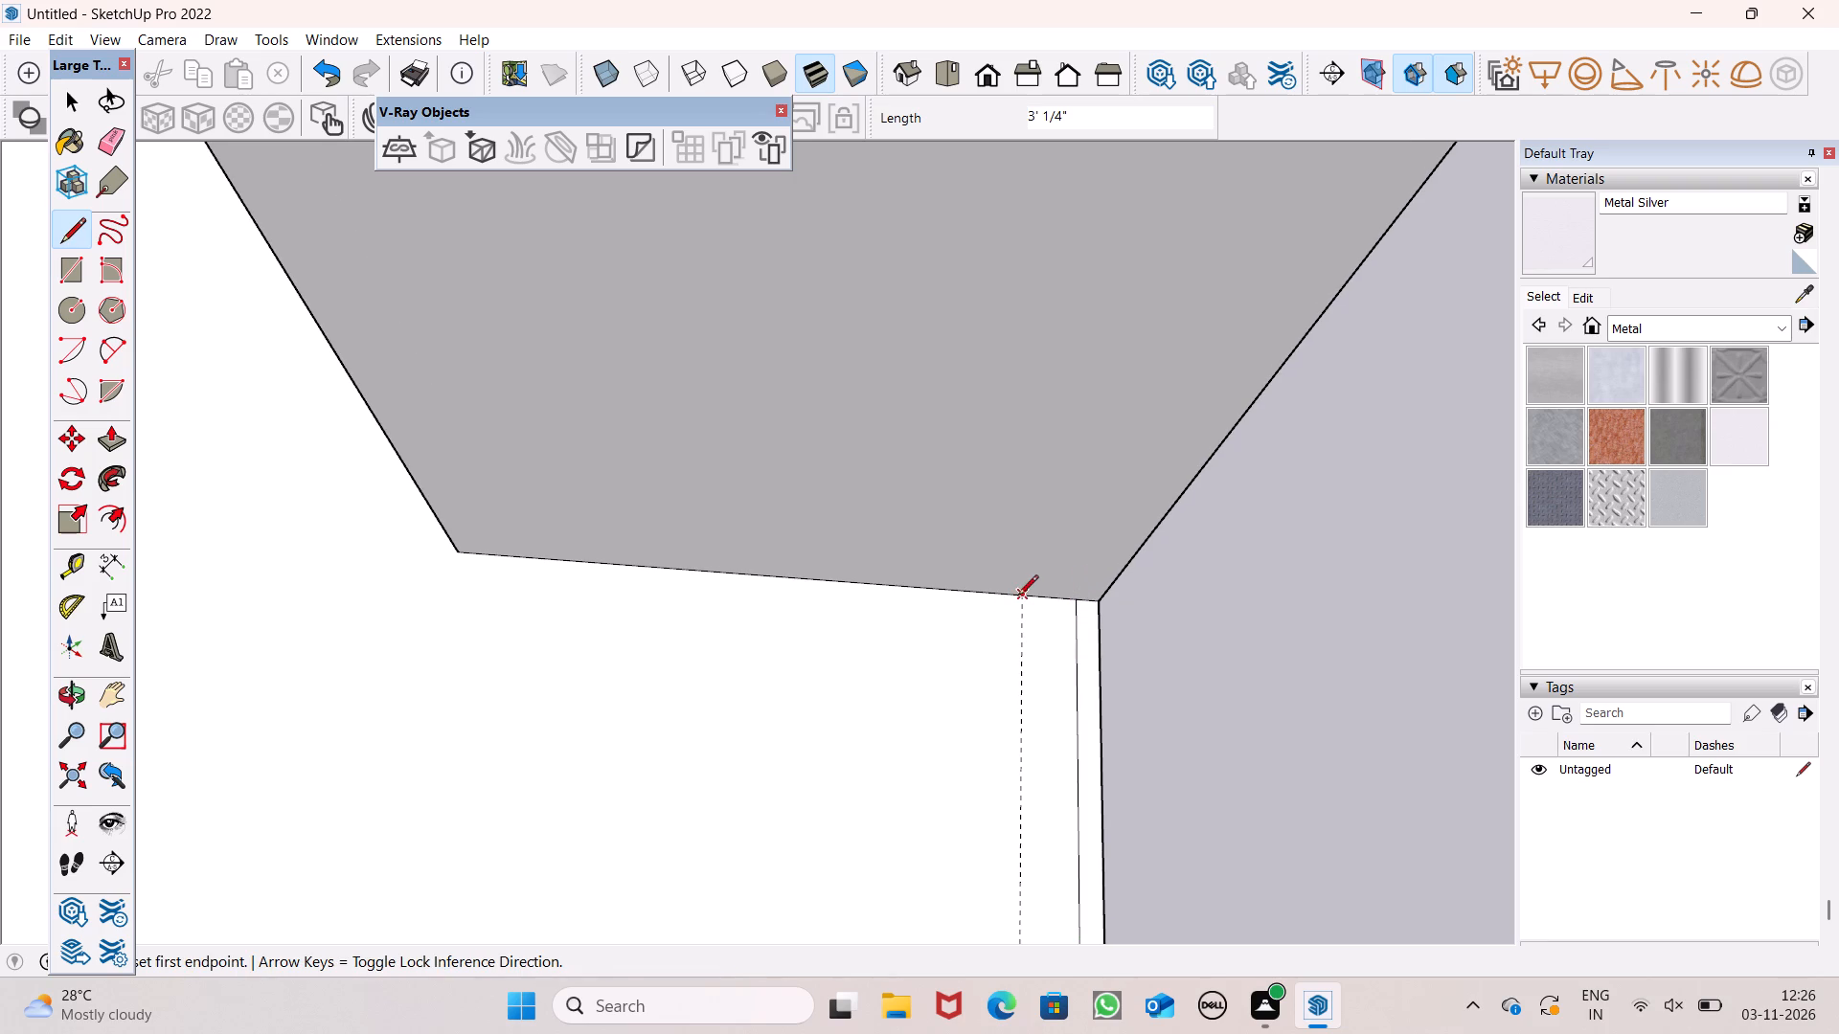
# Draw the third-highest slab strip's inner side edge from the grey wall along the inner far-side guide to the inner front guide.
pyautogui.click(1018, 596)
pyautogui.scroll(-12, 1037, 556)
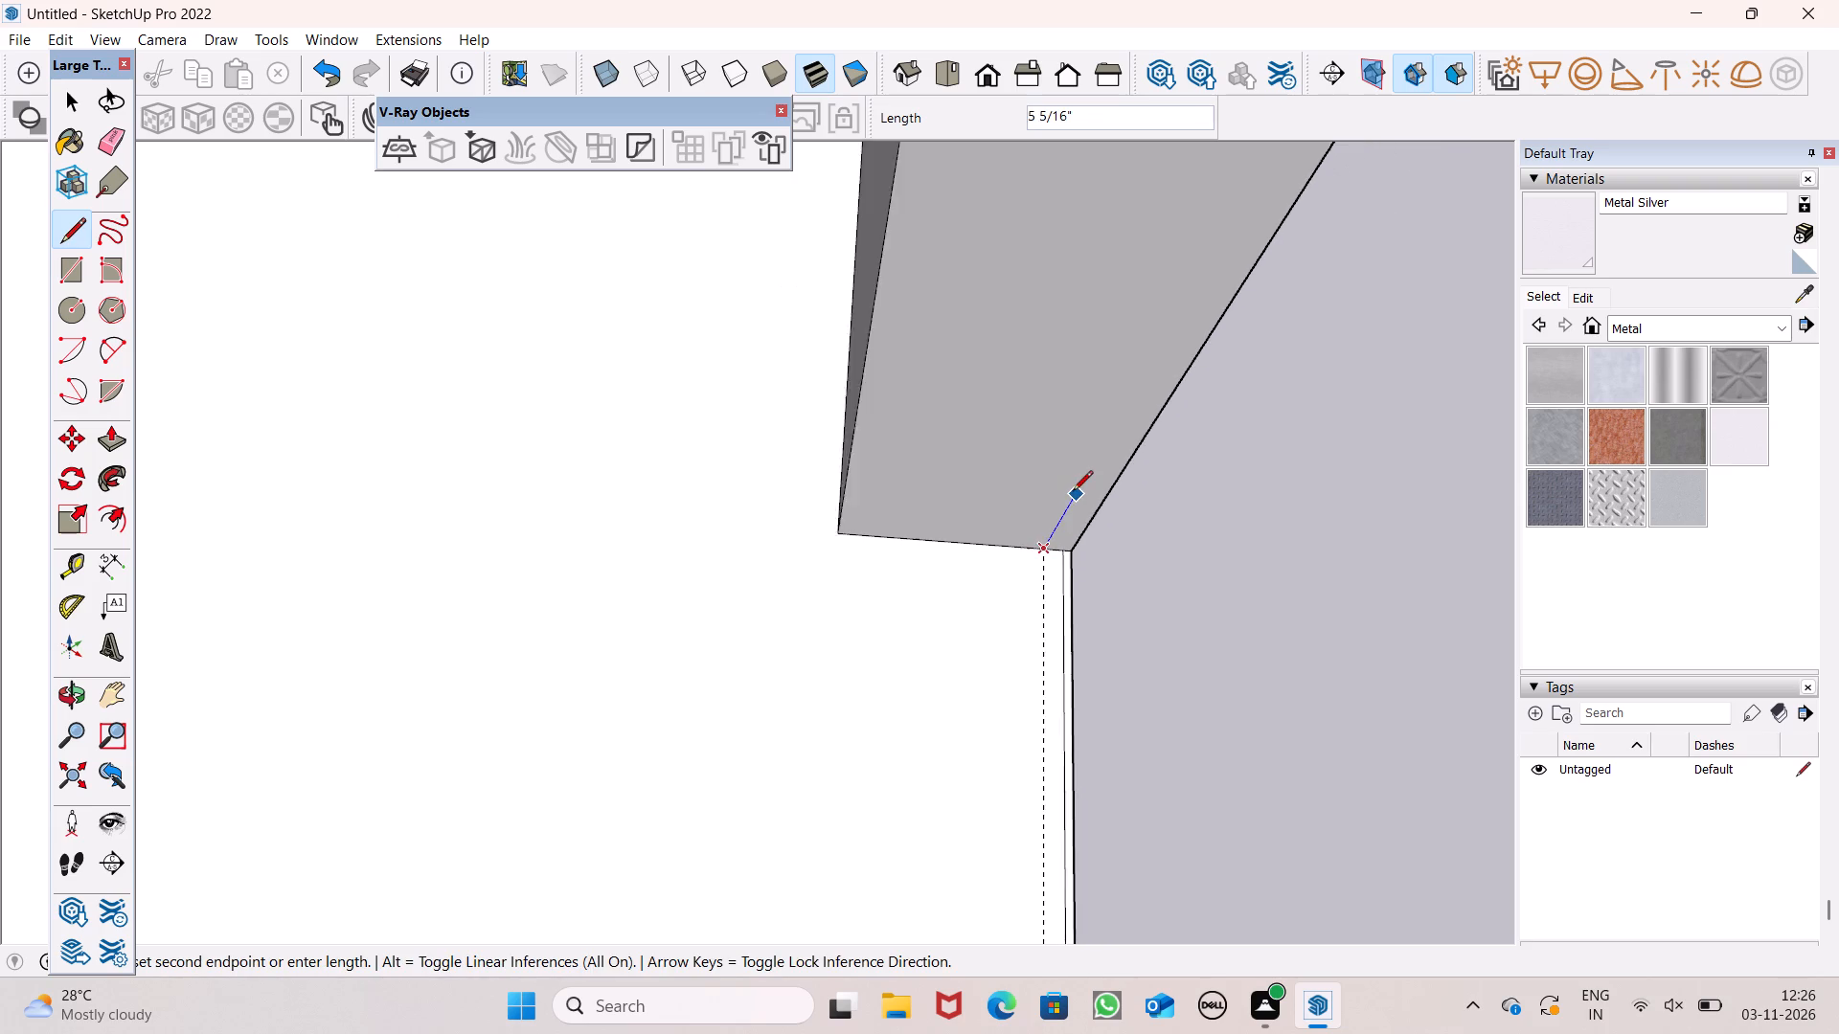
pyautogui.scroll(-7, 1073, 492)
pyautogui.scroll(-12, 1053, 597)
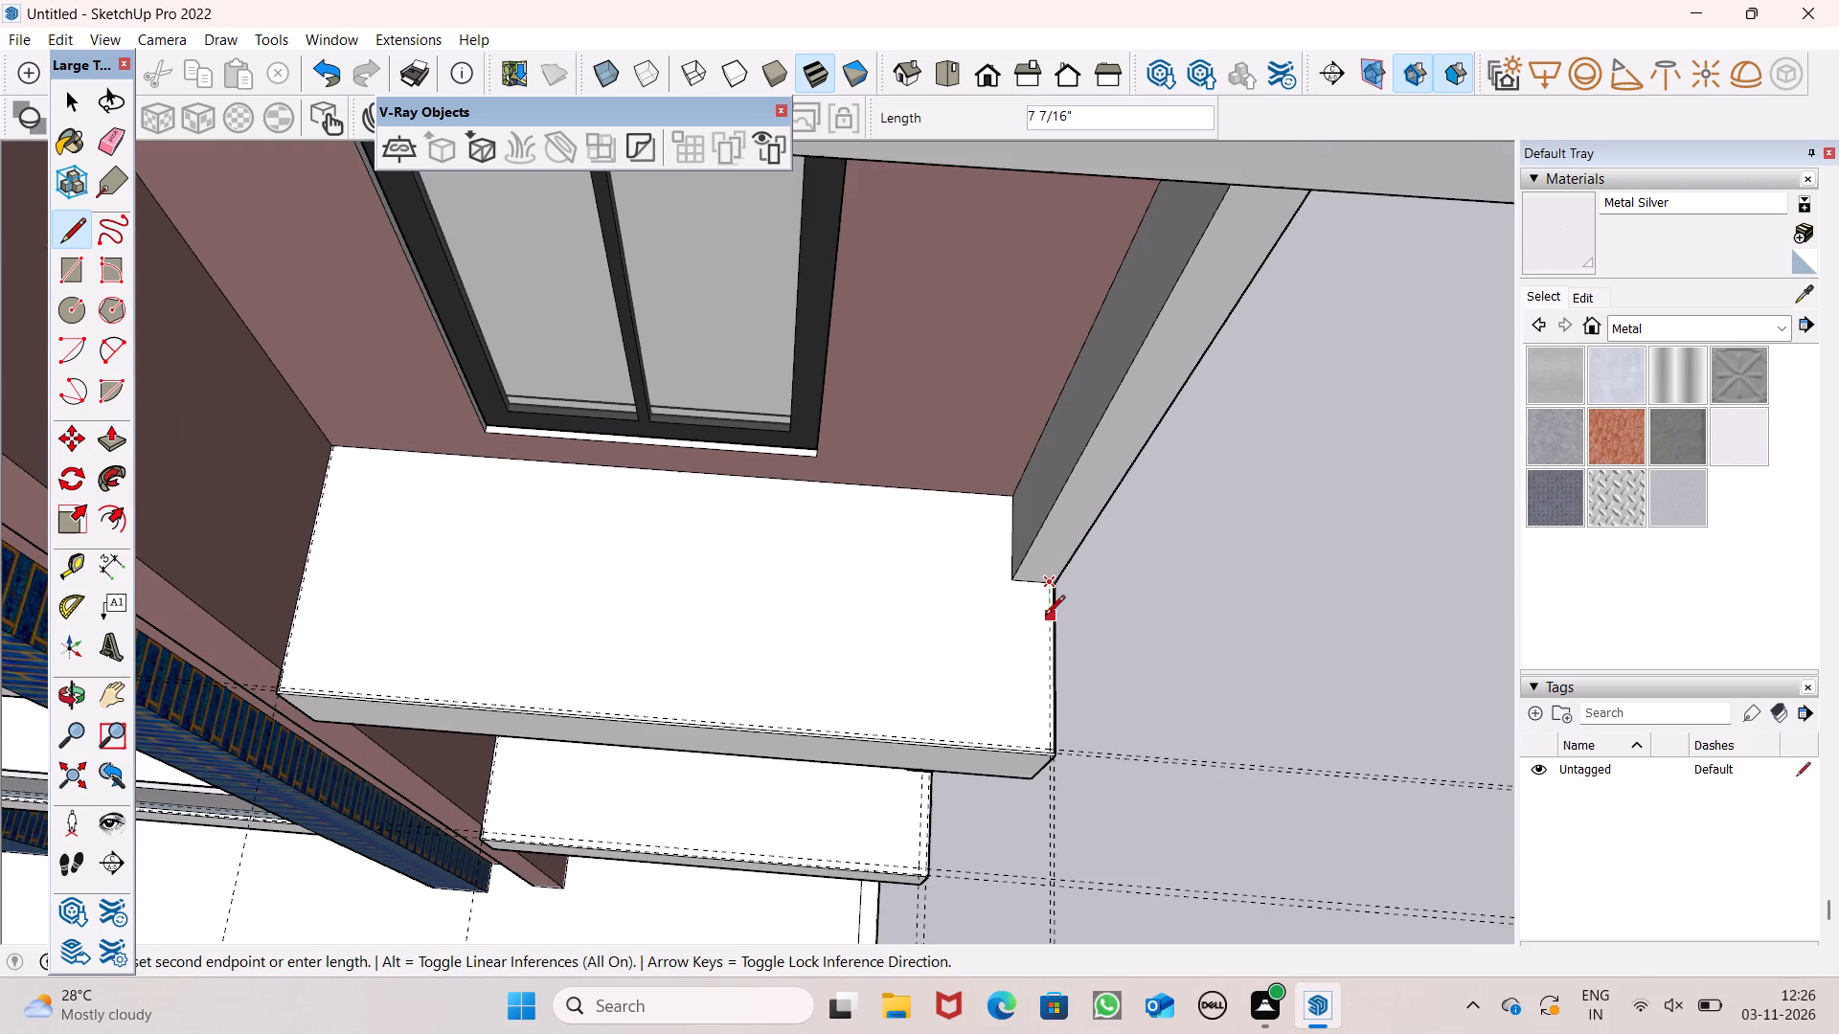
pyautogui.scroll(7, 1023, 798)
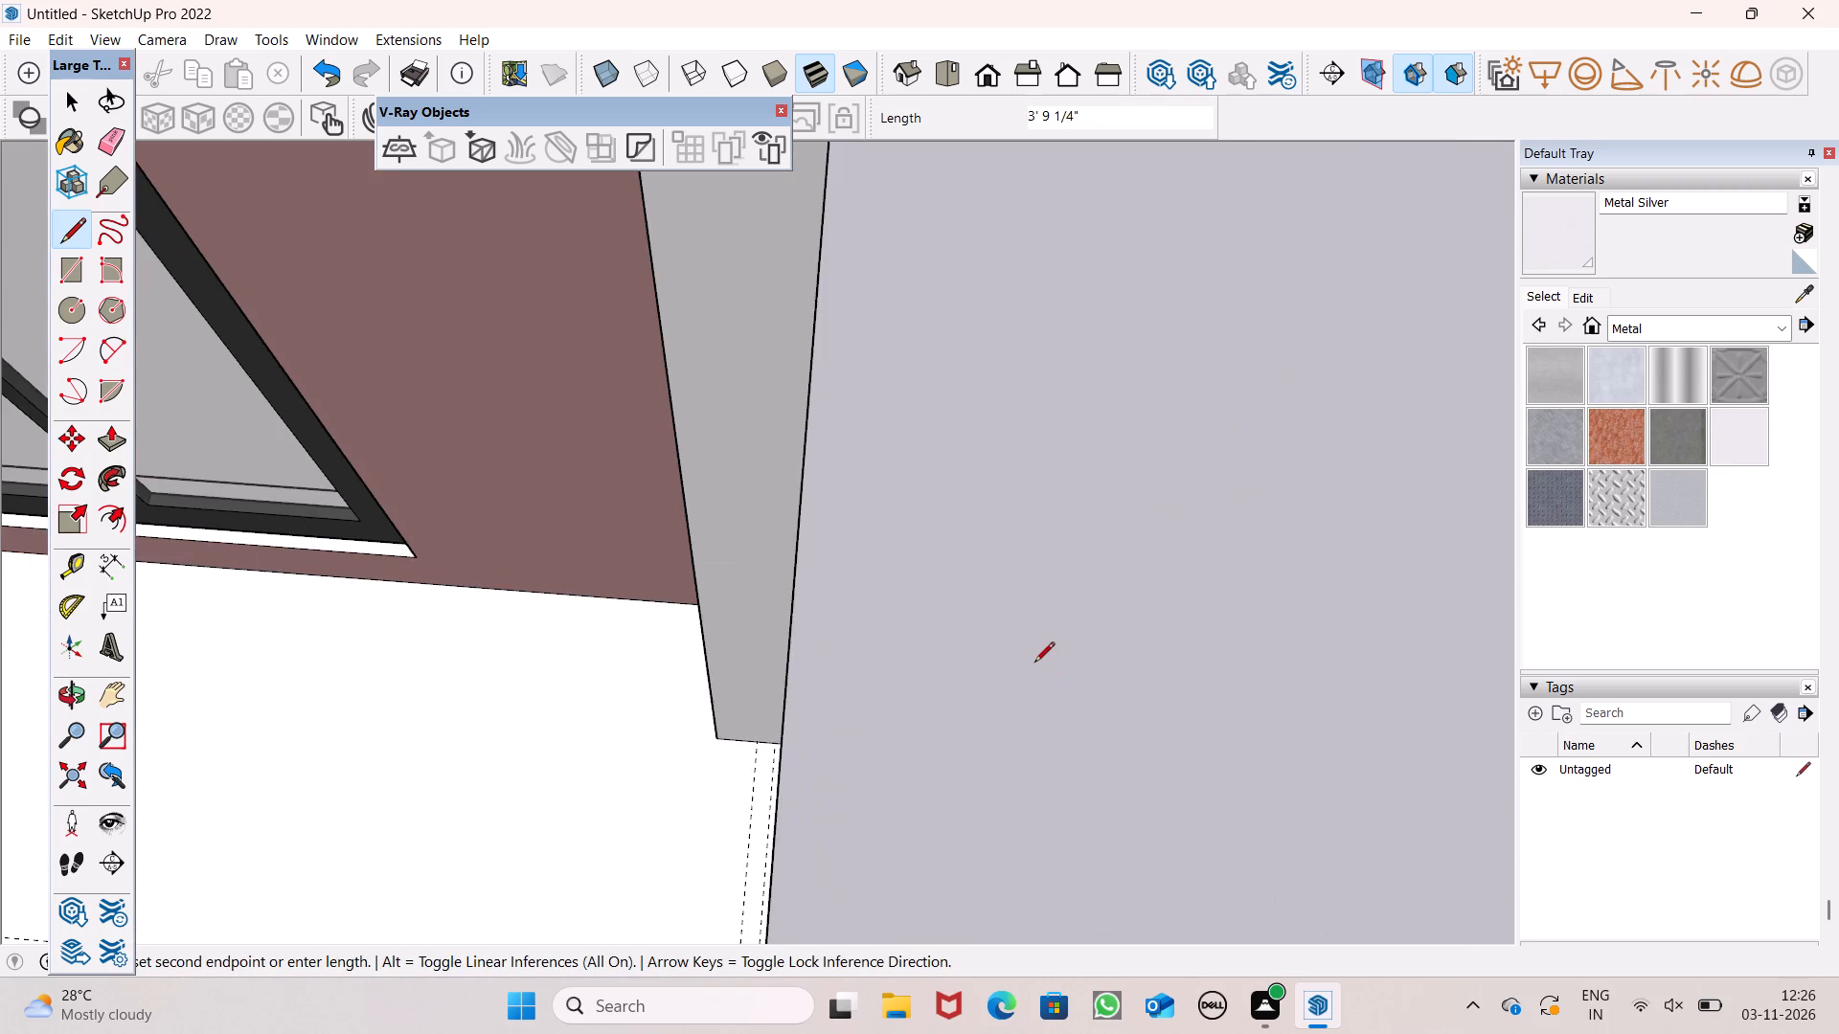
pyautogui.scroll(-5, 1034, 700)
pyautogui.scroll(10, 1065, 585)
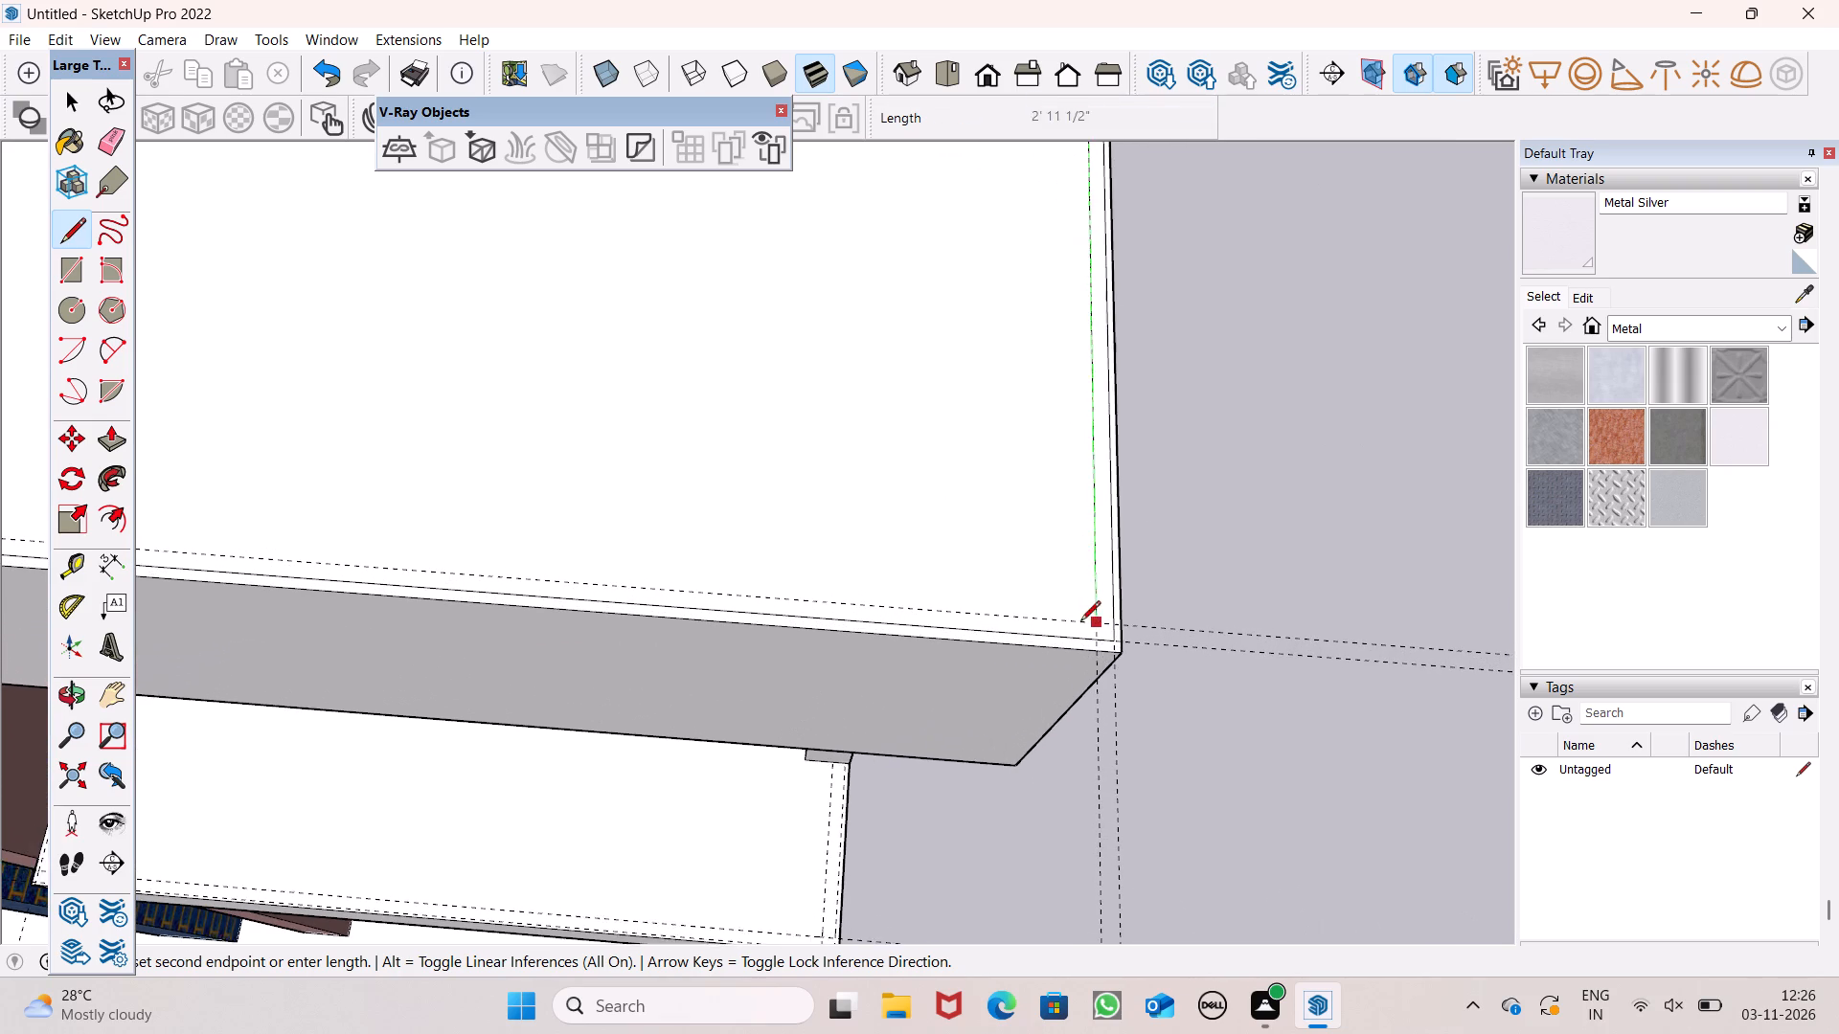
pyautogui.click(1098, 623)
pyautogui.click(1098, 623)
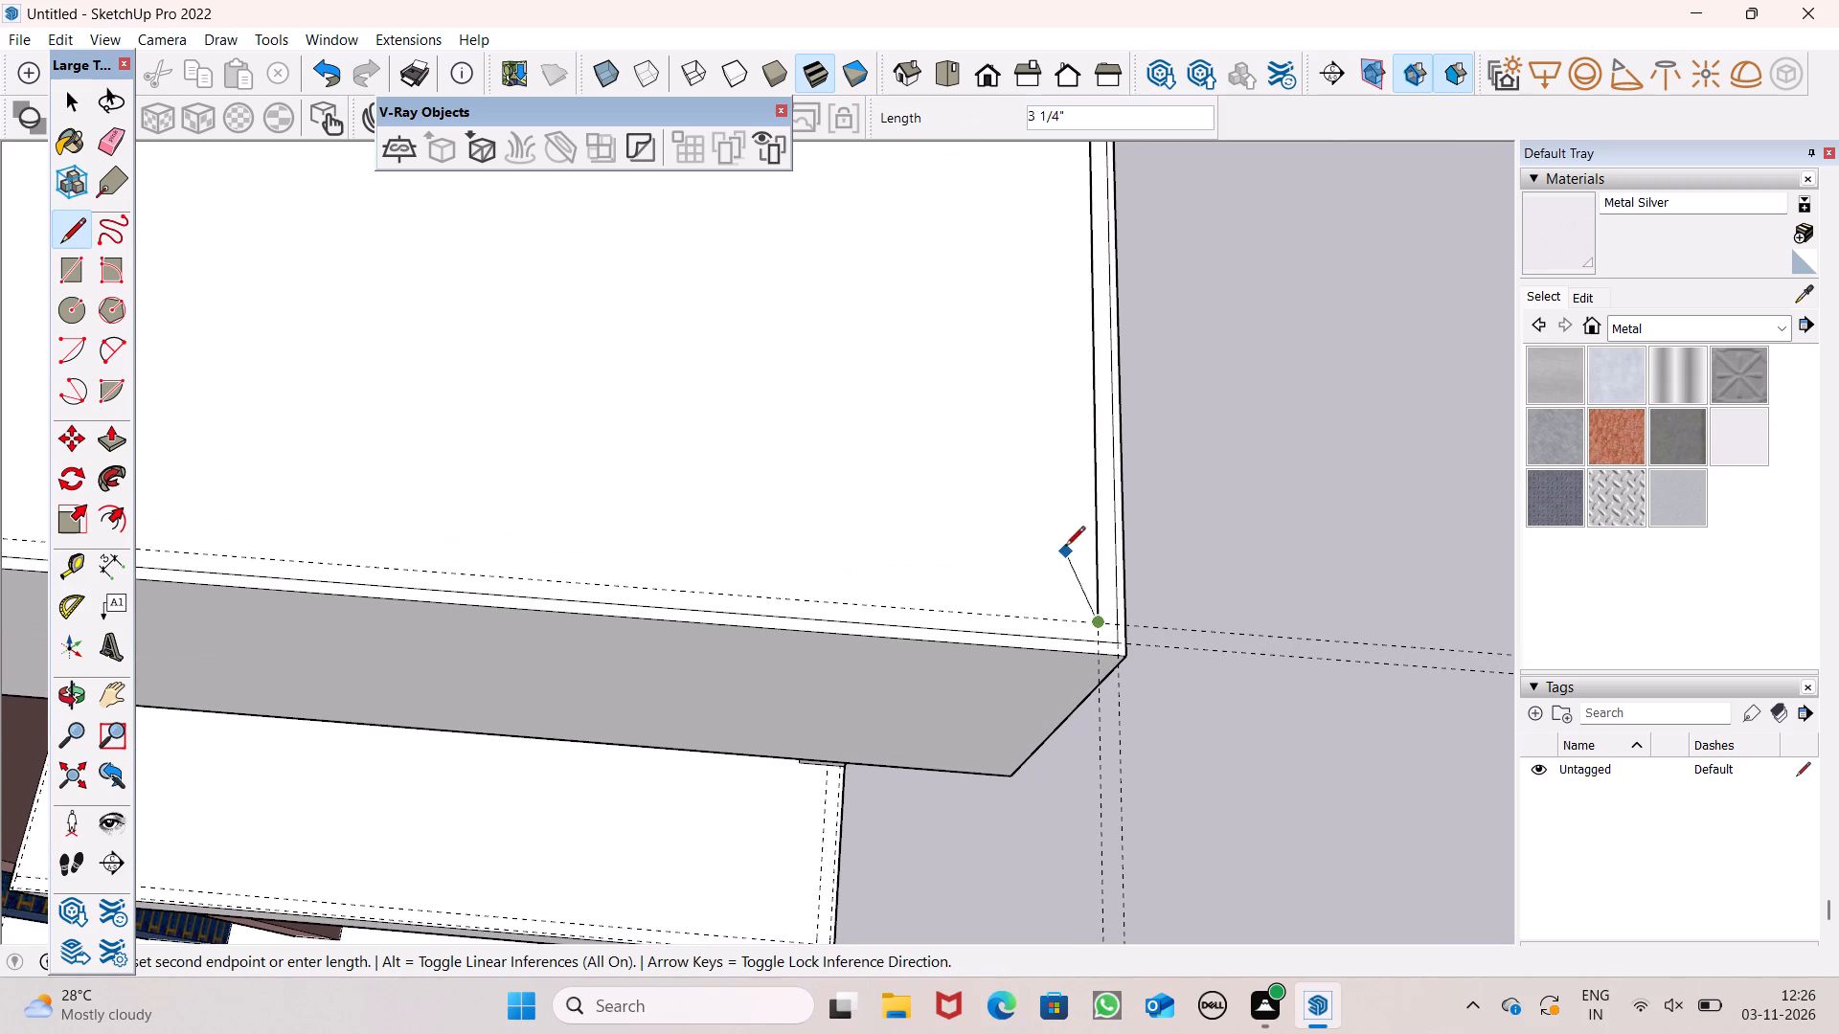
# Draw the third-highest slab strip's inner front edge along the inner front guide to the strip's pier end.
pyautogui.scroll(-8, 1221, 452)
pyautogui.scroll(7, 915, 438)
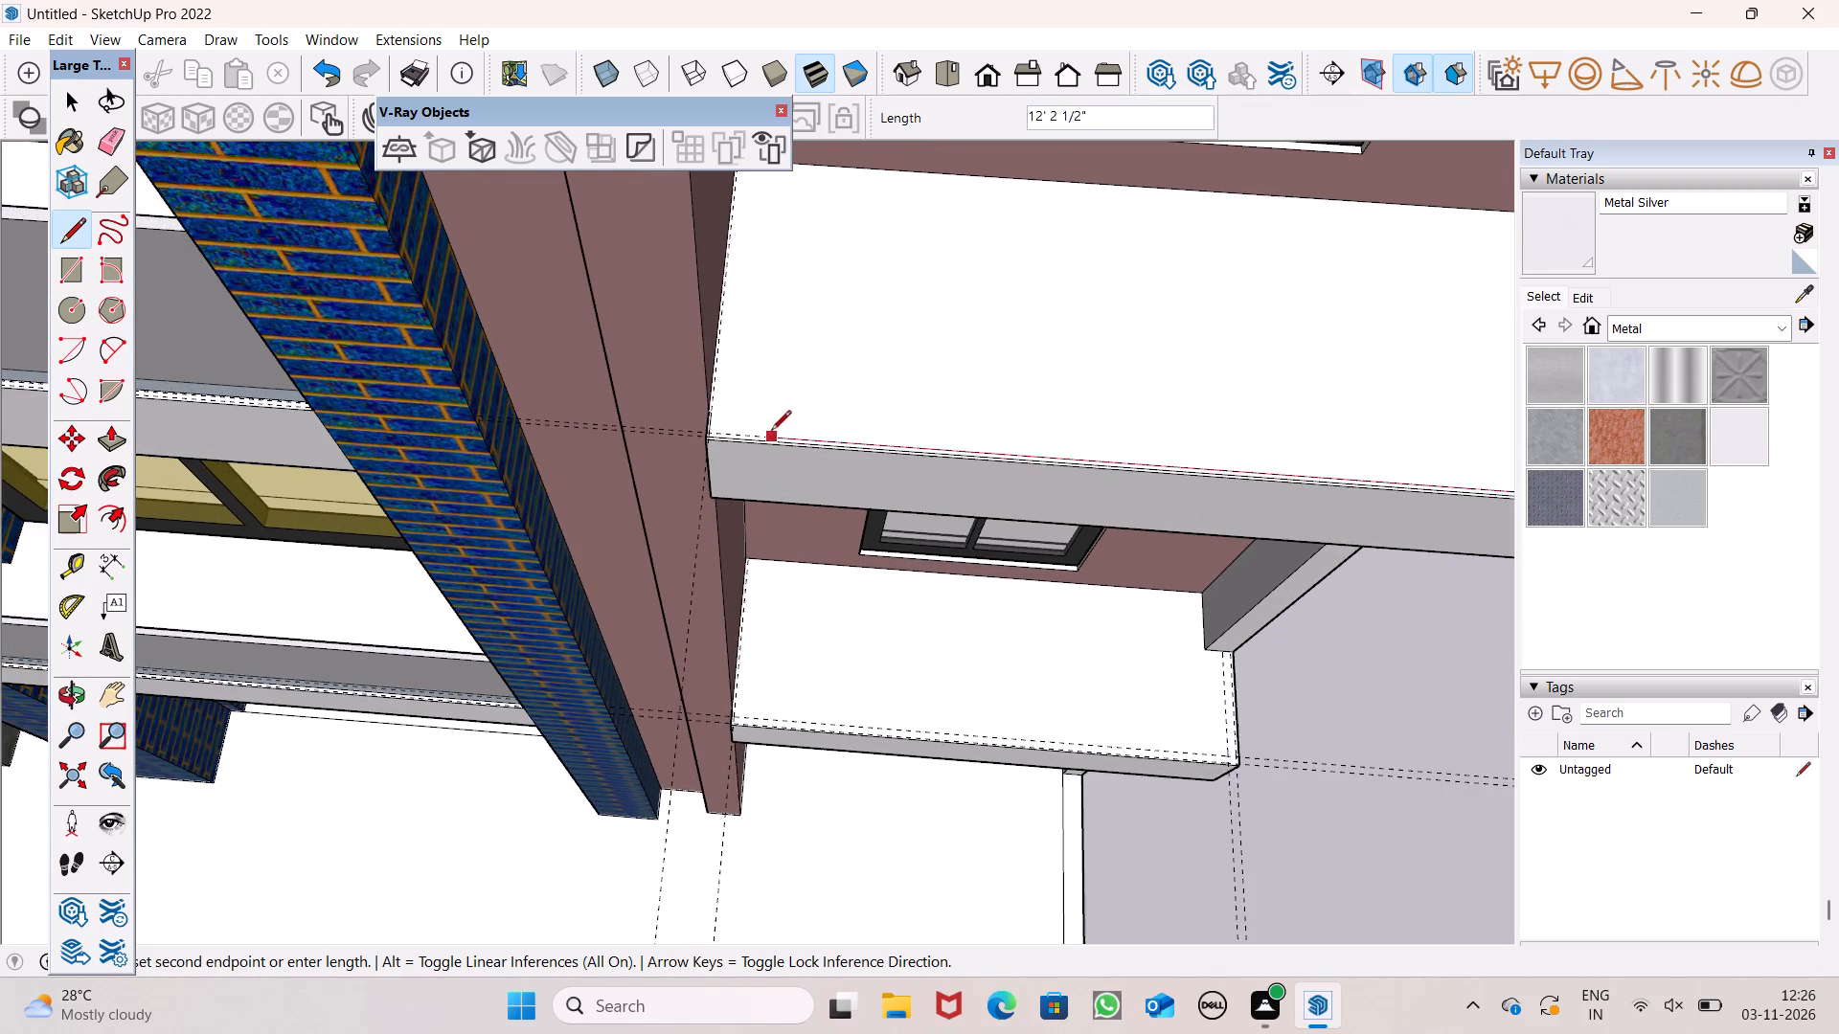
pyautogui.scroll(5, 719, 435)
pyautogui.scroll(7, 801, 425)
pyautogui.scroll(6, 689, 432)
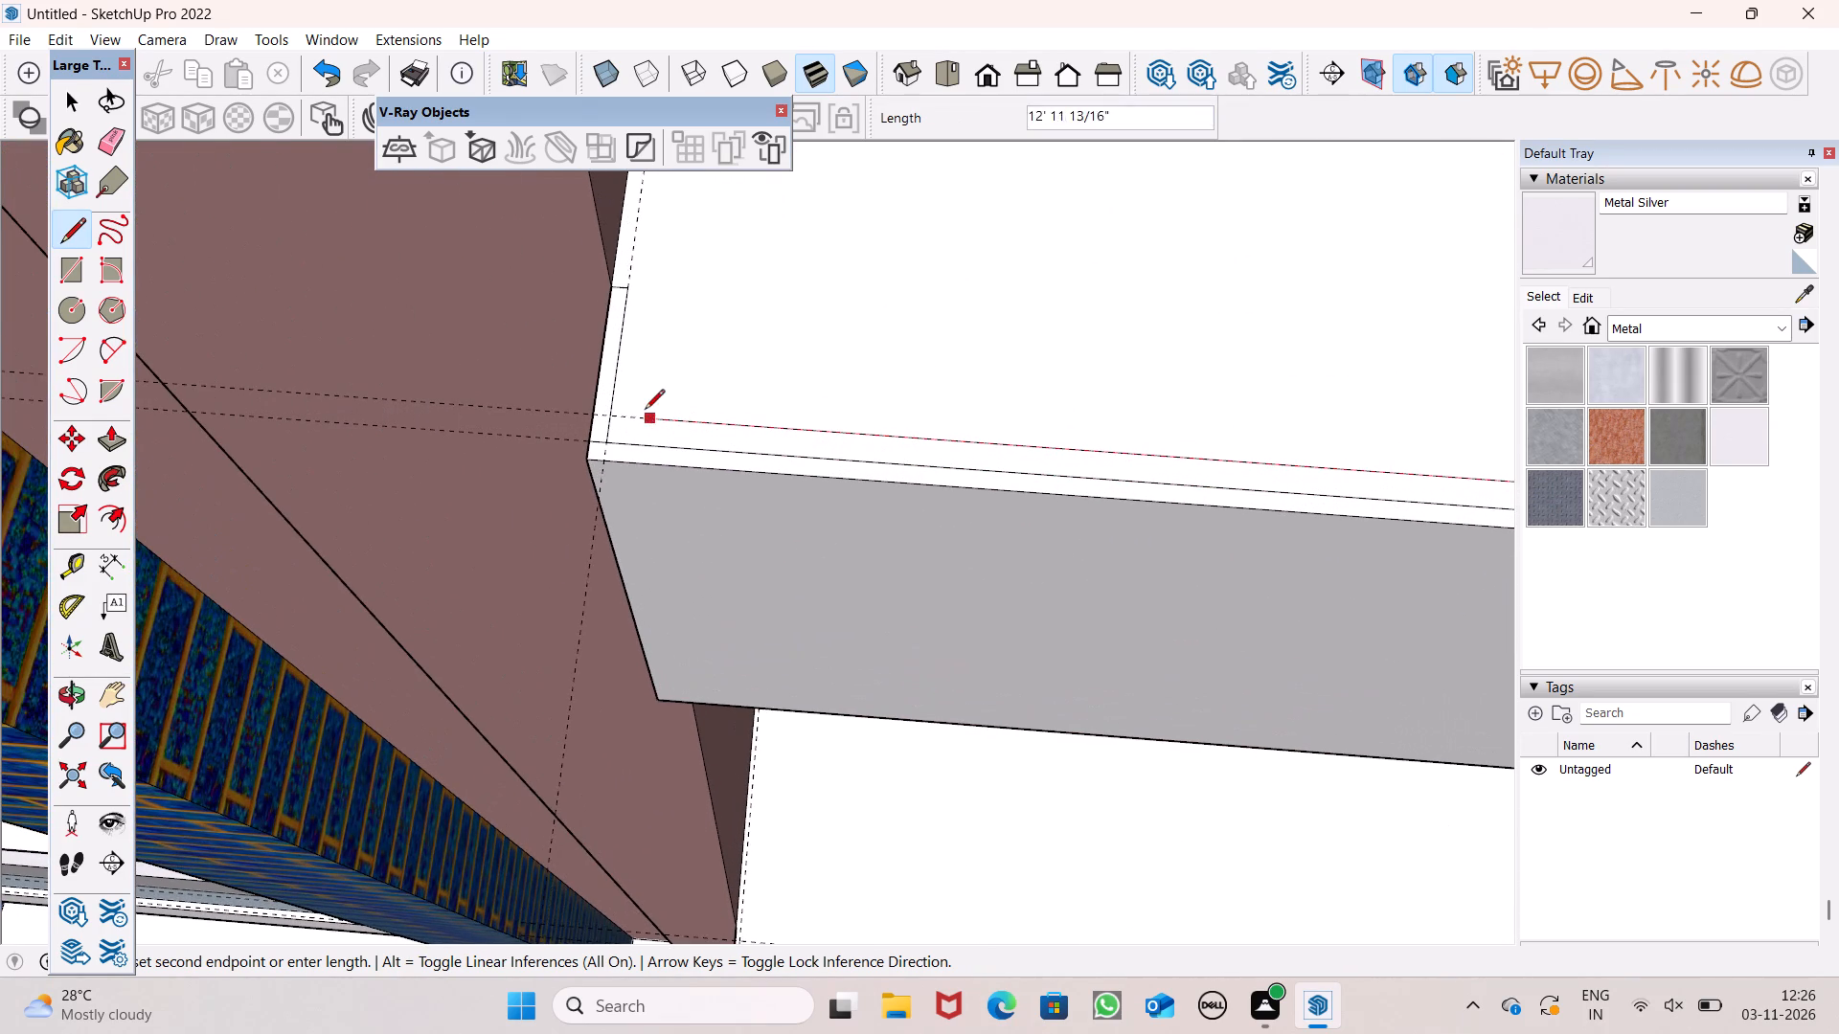
pyautogui.click(621, 412)
# Outline the strip's pier end on the fourth-highest slab: from the pier corner to the side guide, along it, and 13/16" back to the slab edge.
pyautogui.scroll(-8, 823, 297)
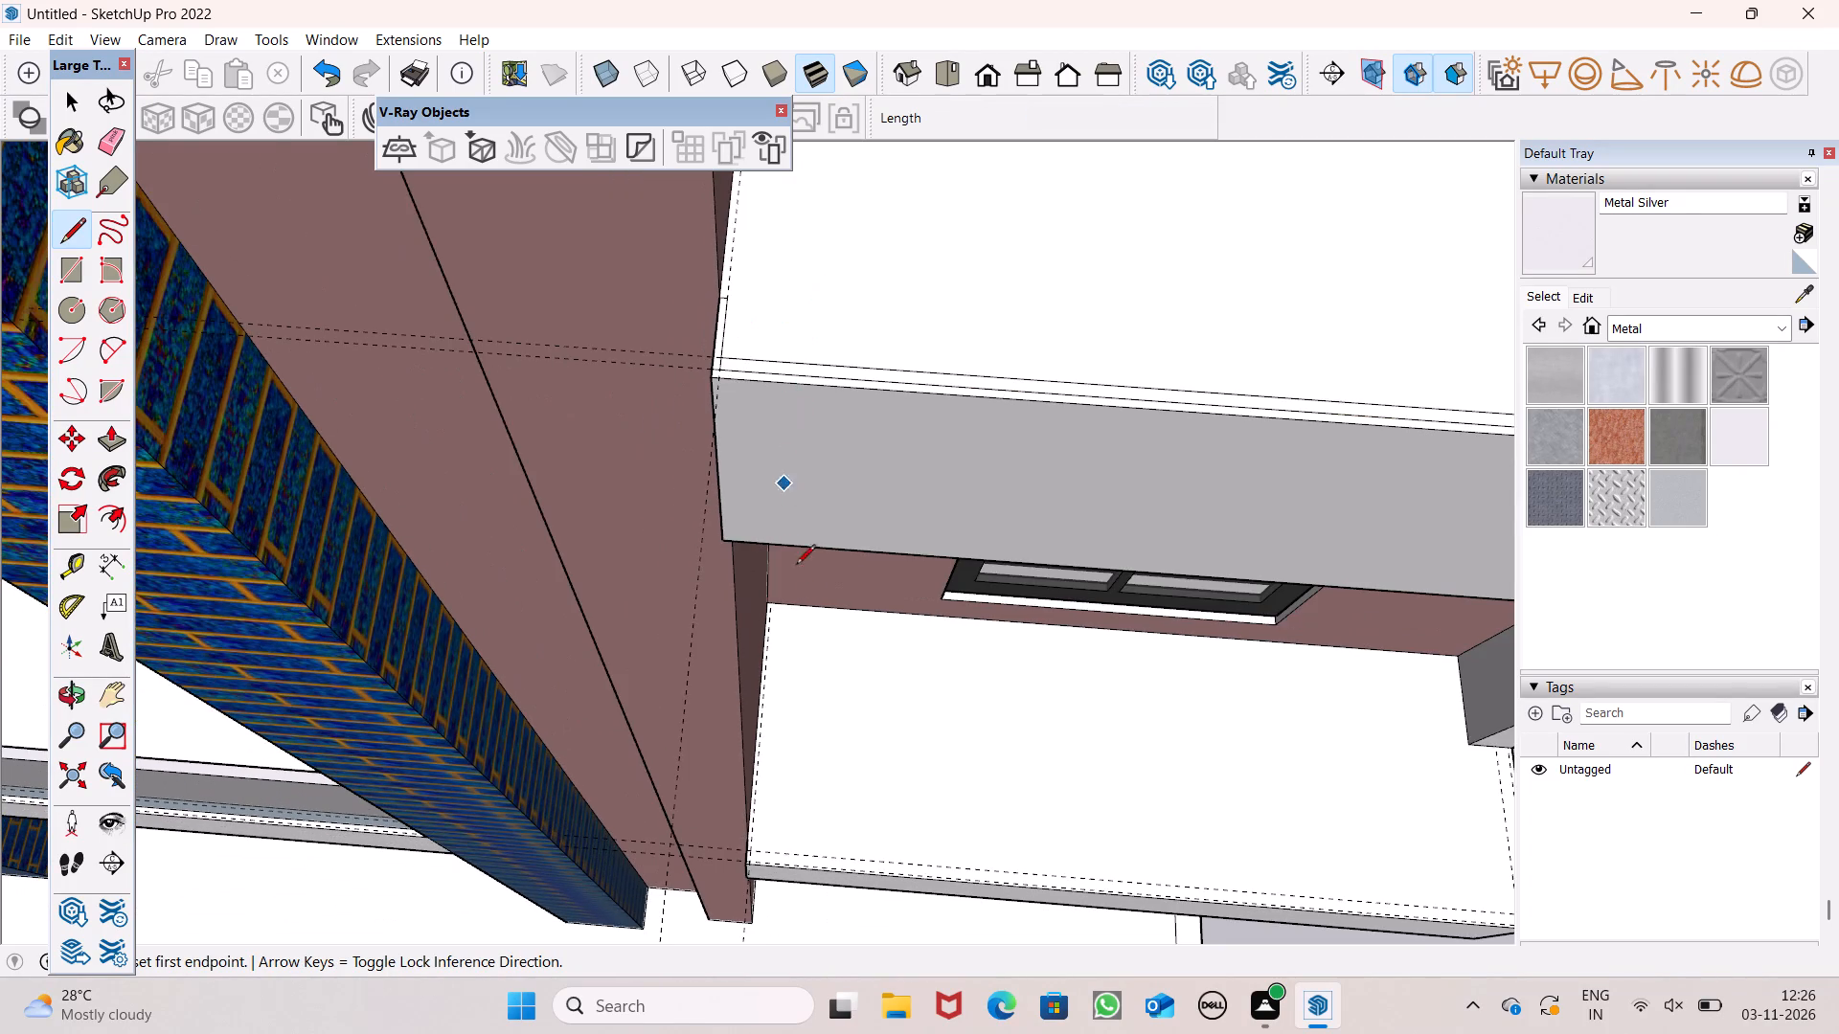
pyautogui.scroll(13, 746, 792)
pyautogui.scroll(-2, 886, 510)
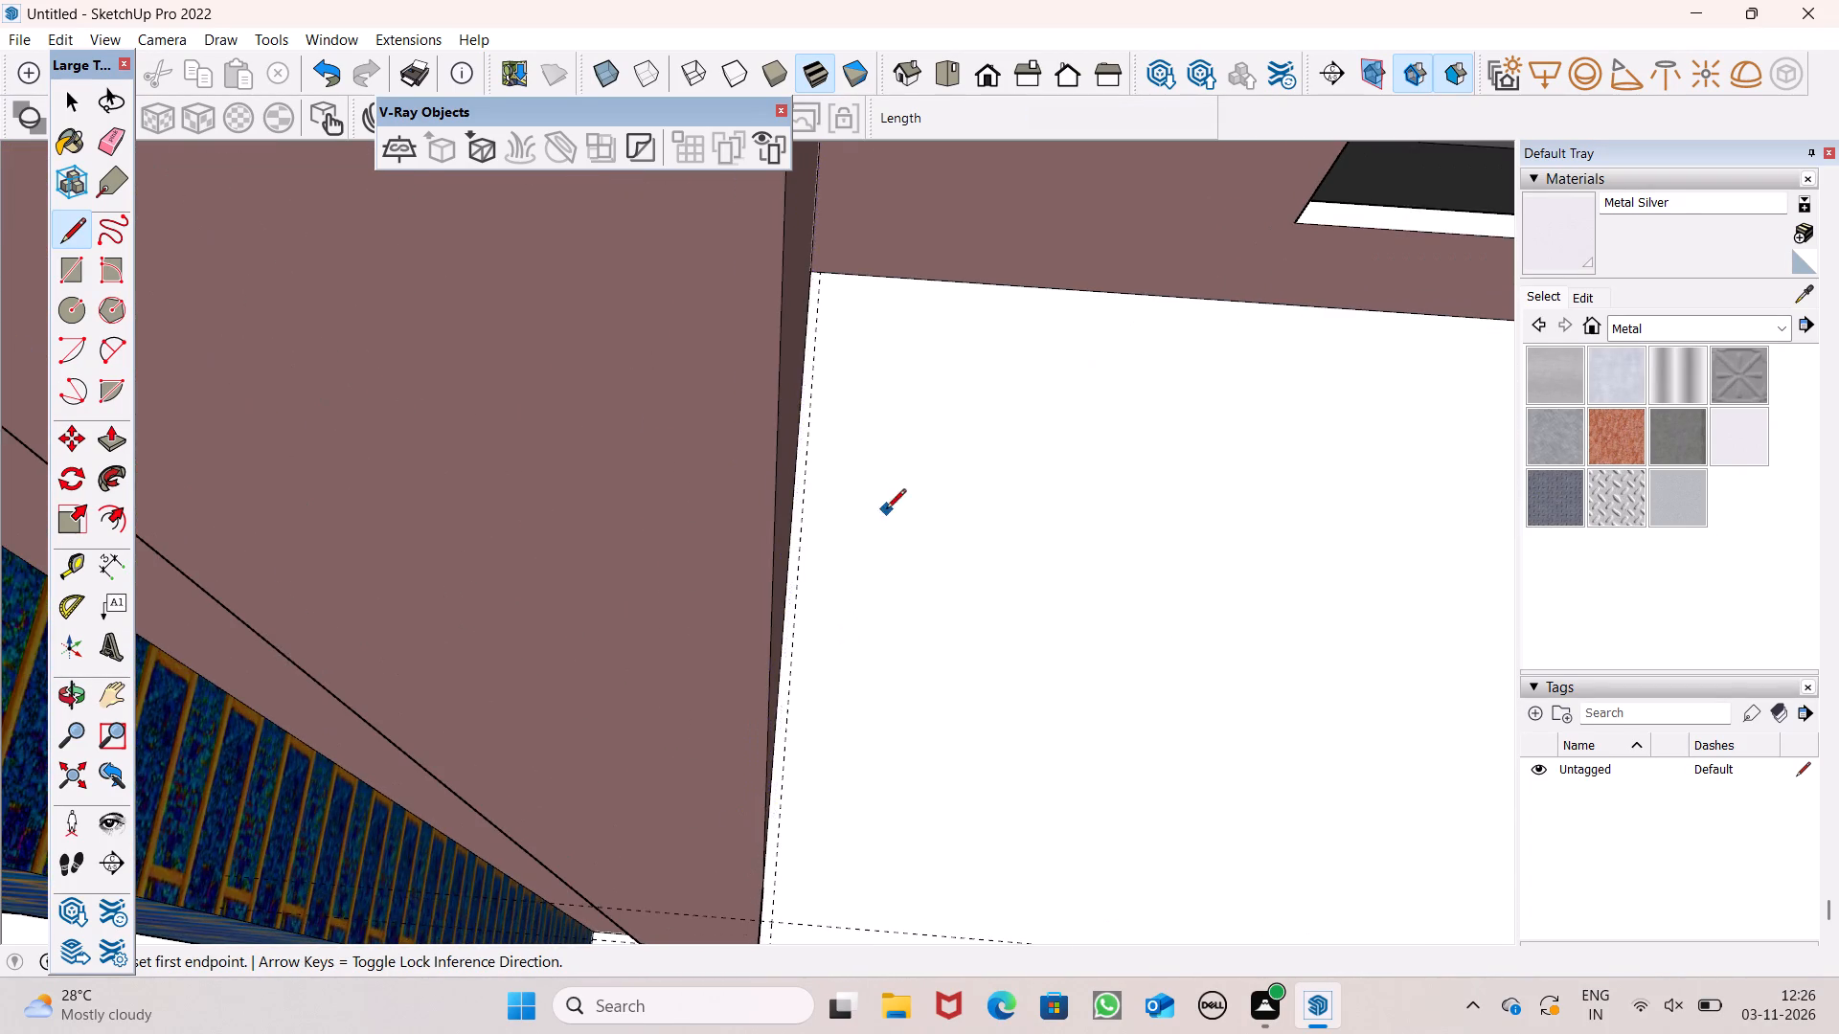
pyautogui.scroll(-2, 886, 510)
pyautogui.scroll(7, 864, 781)
pyautogui.scroll(7, 784, 795)
pyautogui.scroll(7, 726, 732)
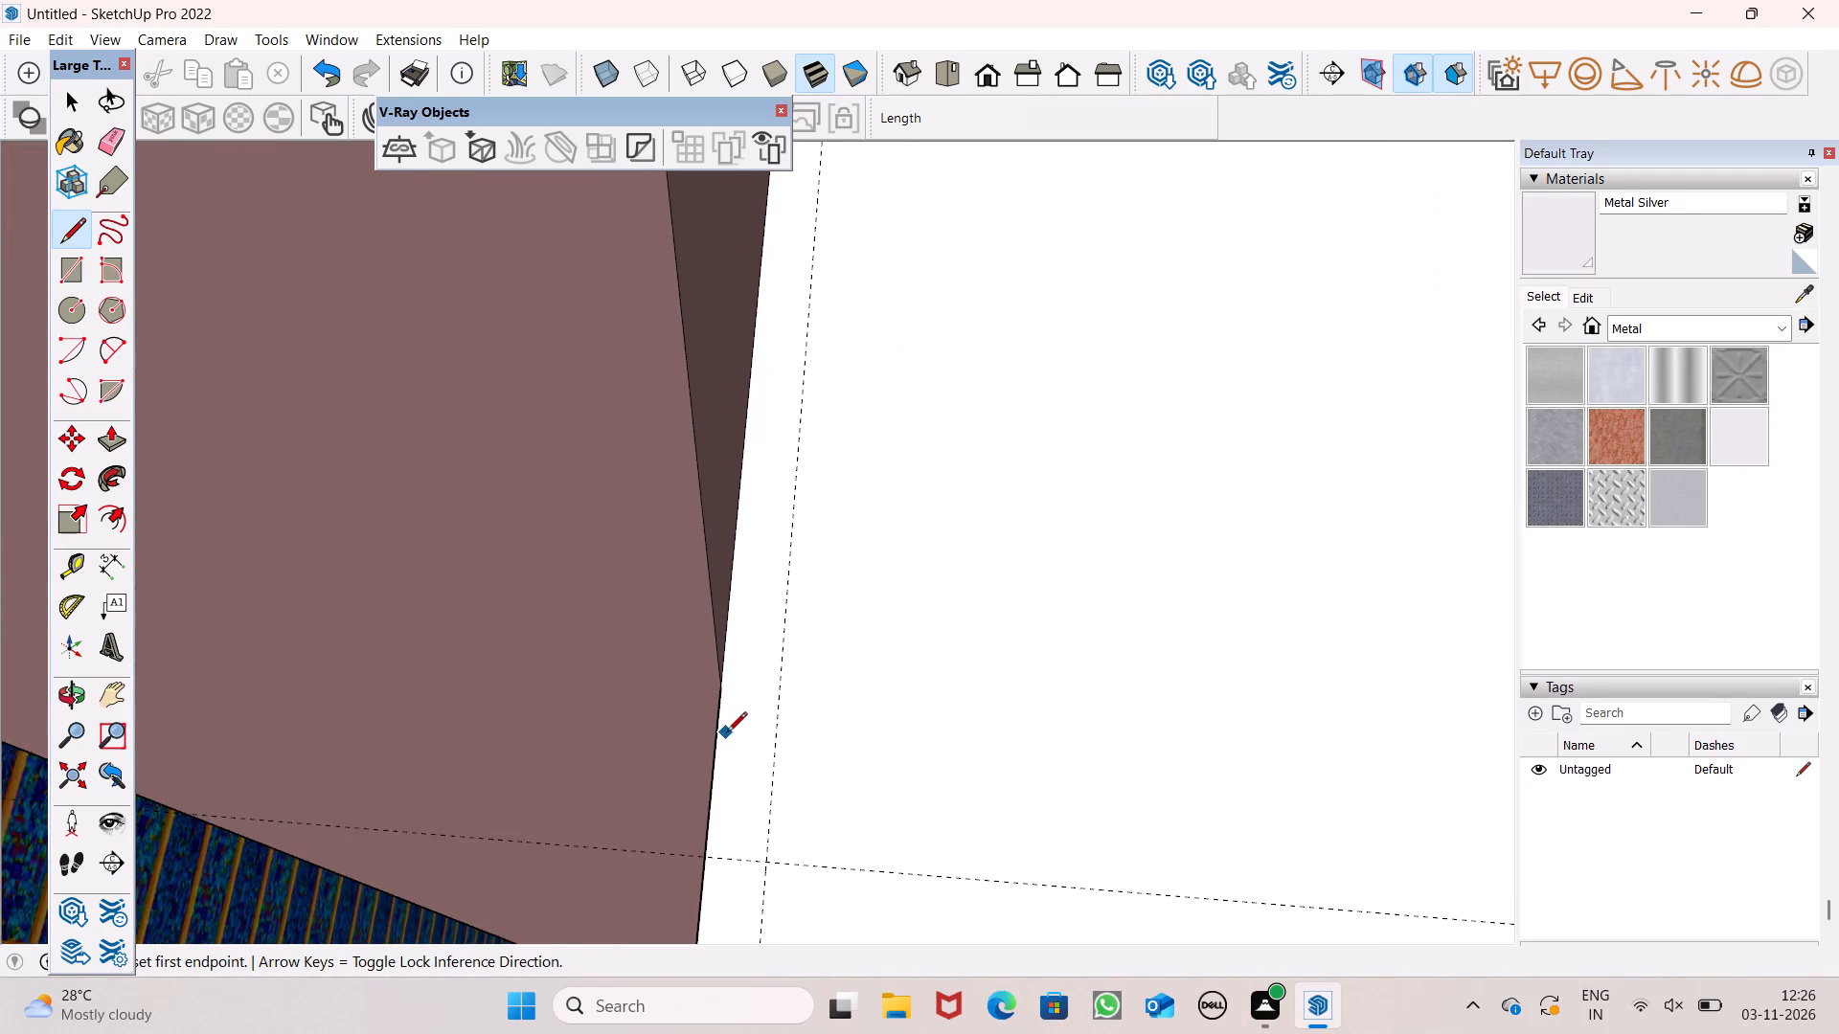
pyautogui.click(720, 675)
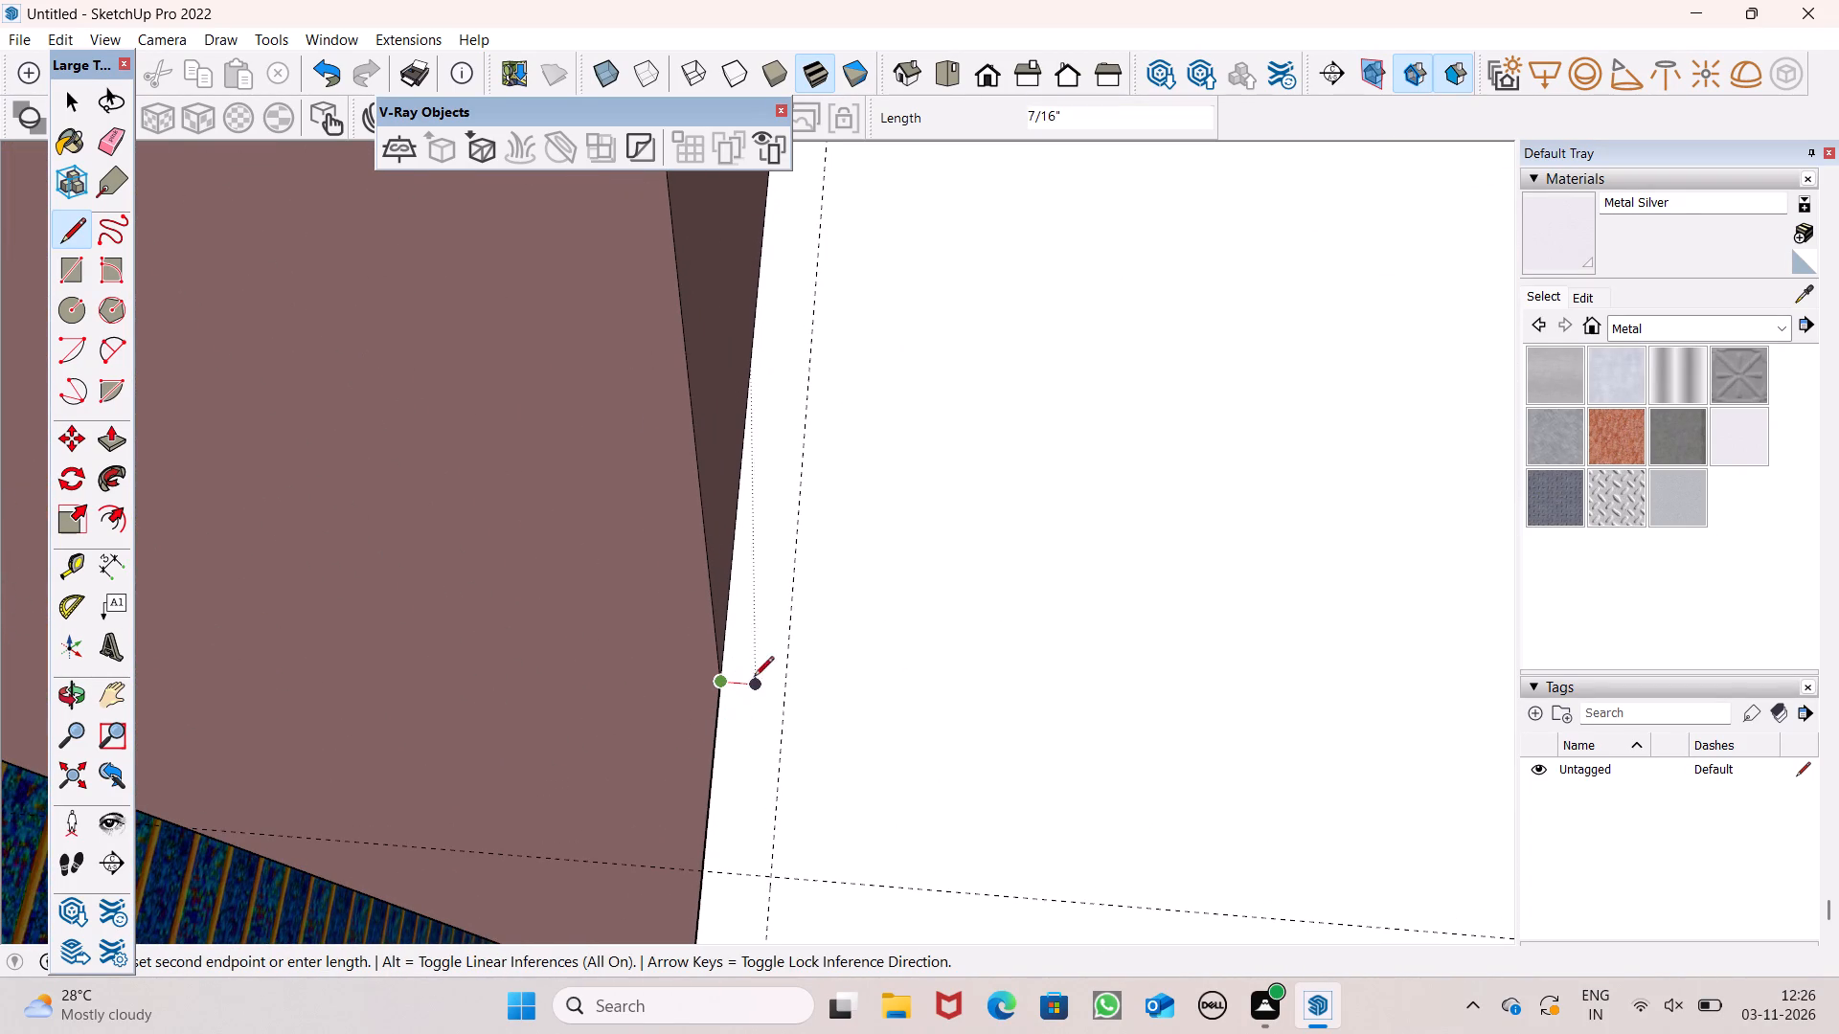
pyautogui.click(783, 683)
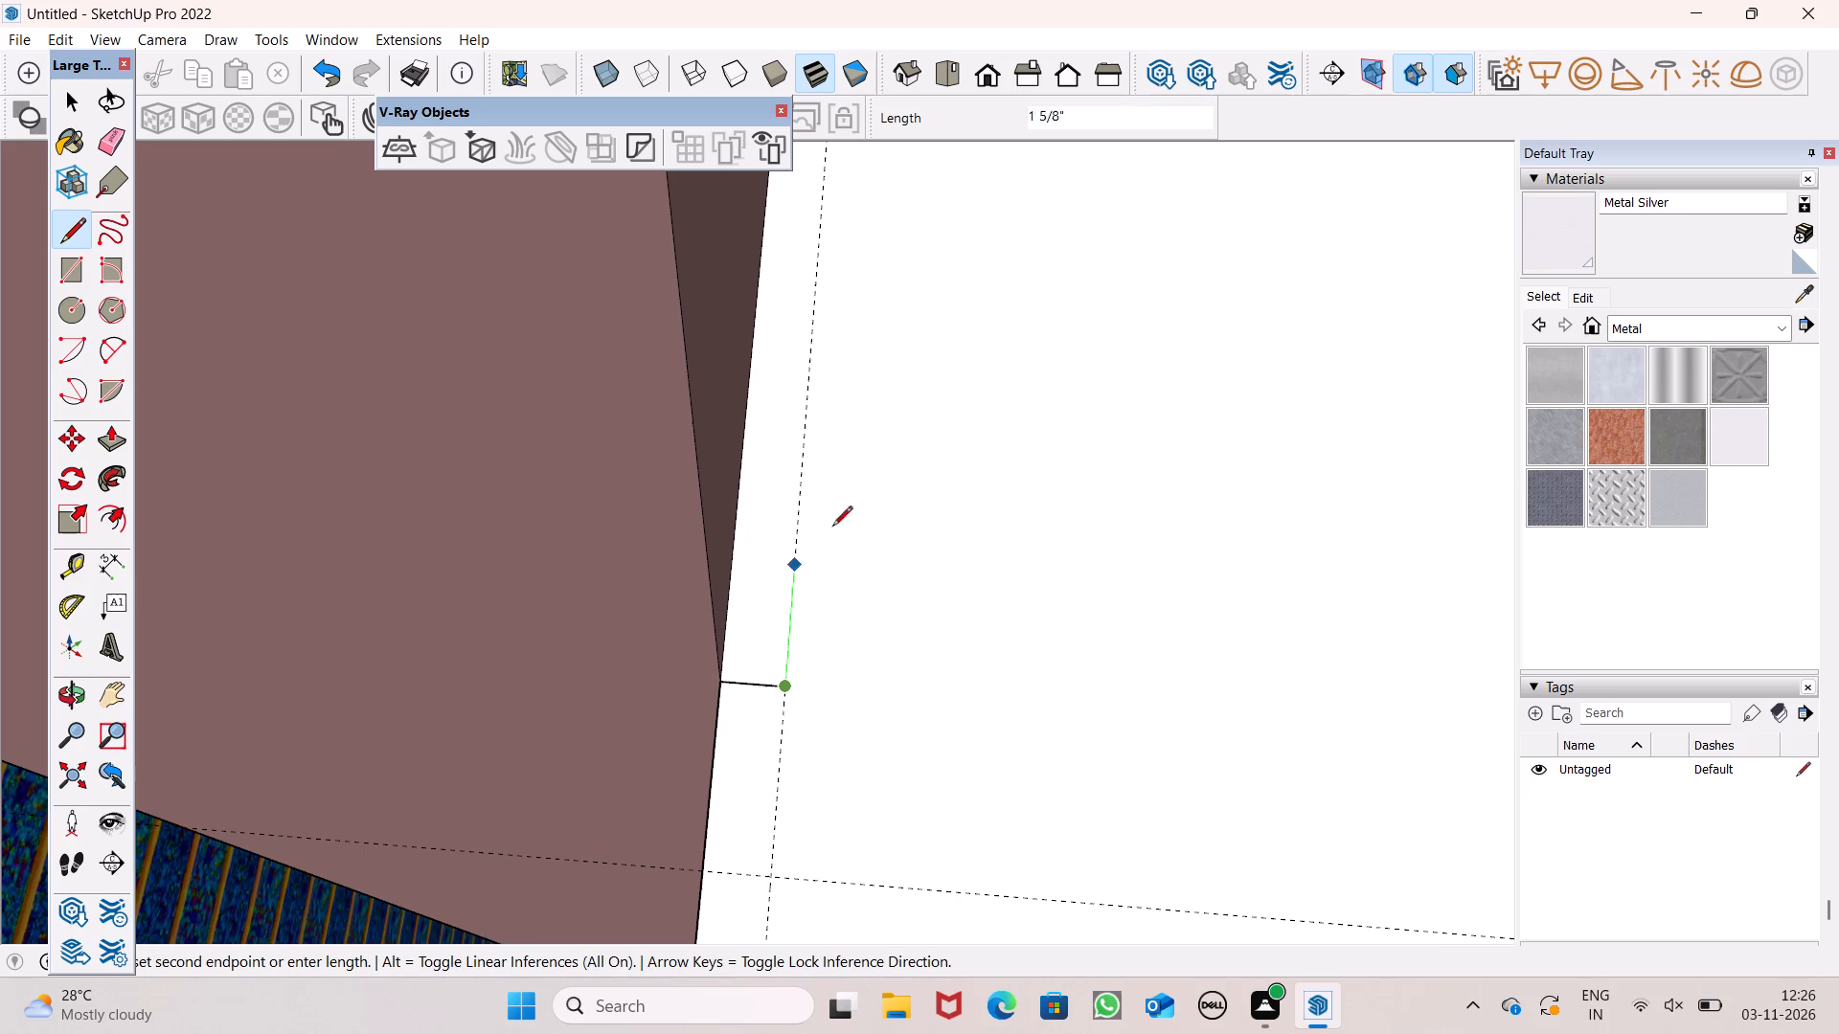
pyautogui.scroll(-8, 853, 483)
pyautogui.click(825, 737)
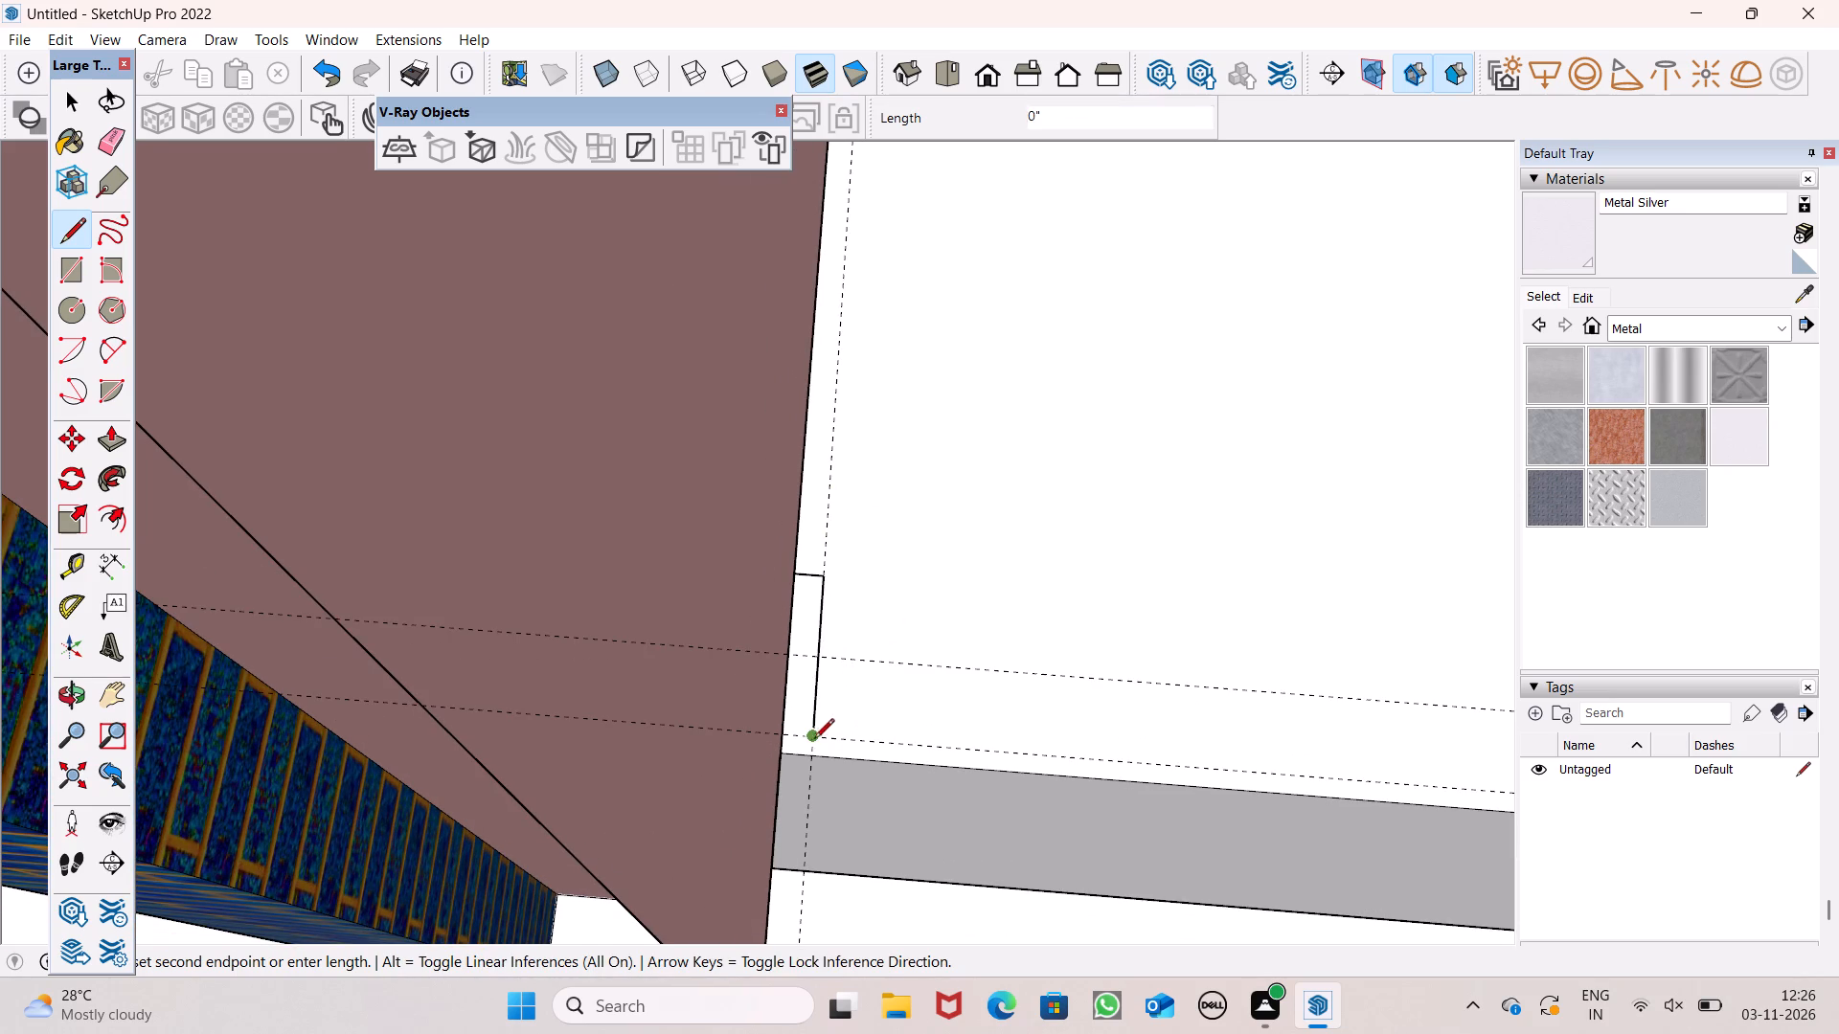
pyautogui.scroll(6, 808, 741)
pyautogui.click(765, 732)
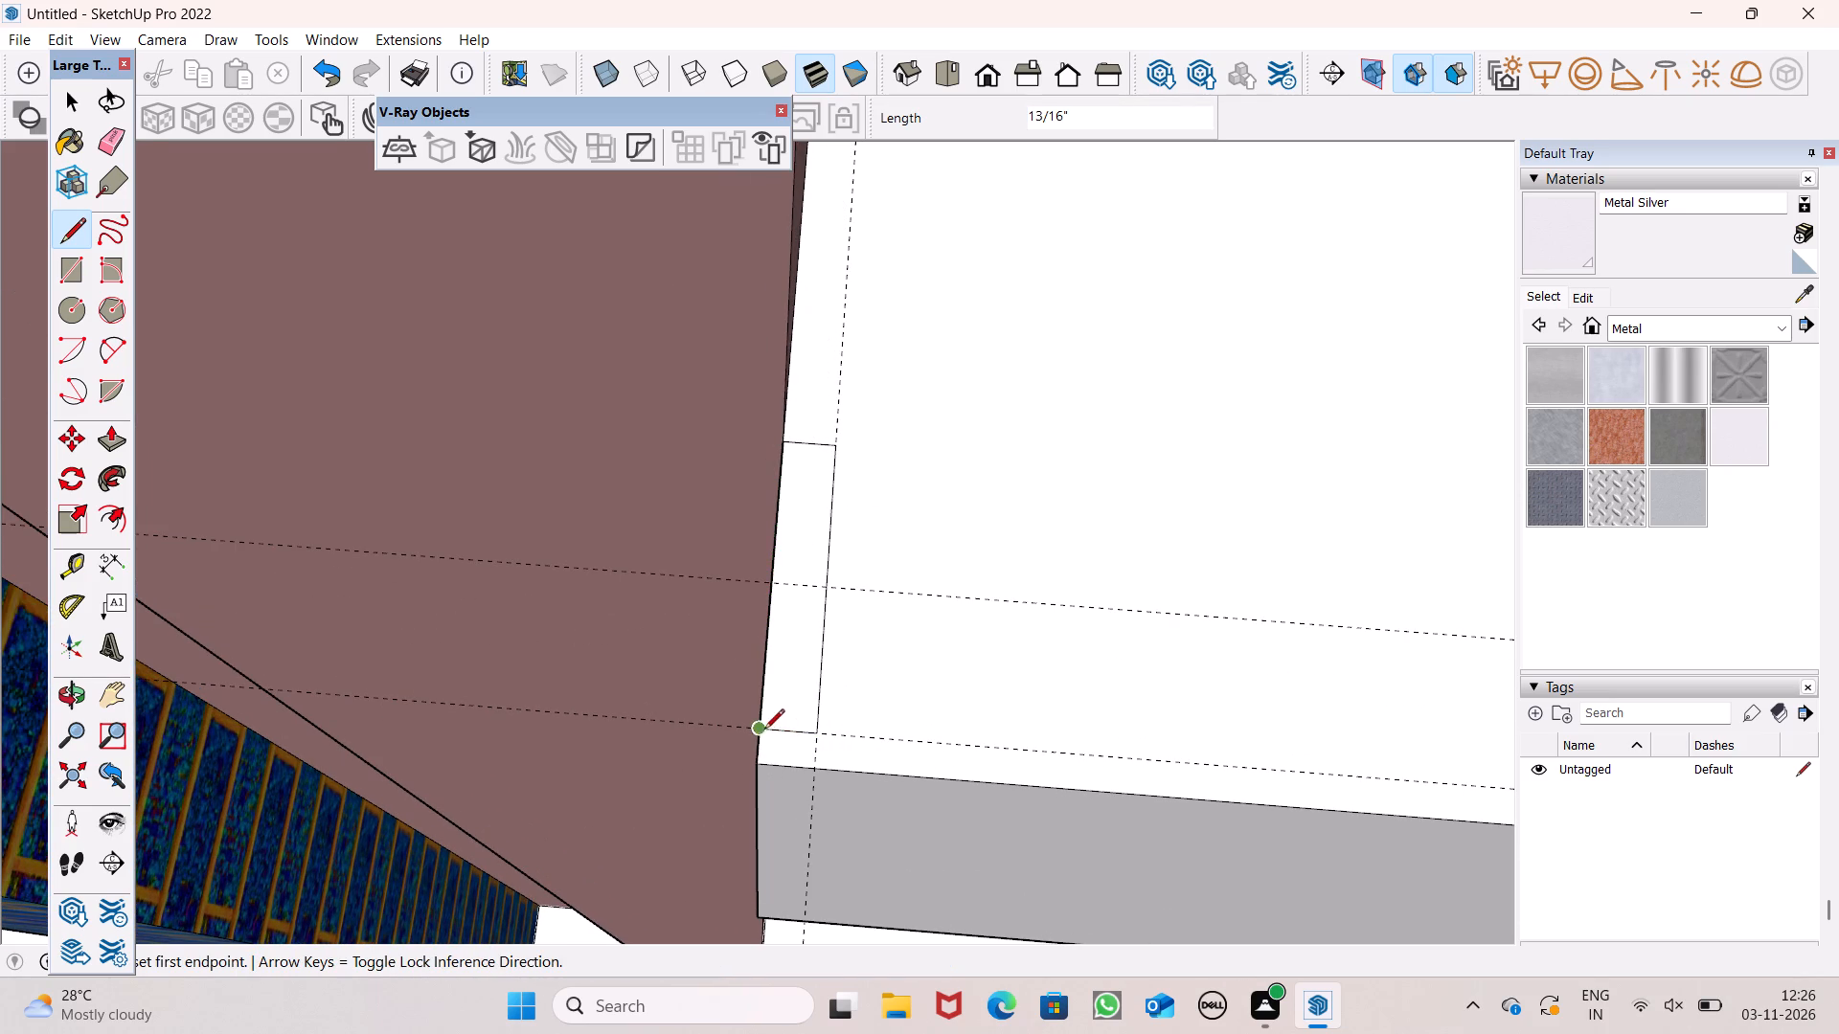
# Draw the fourth-highest slab strip's outer front edge, about 13' 5/8" along the outermost front guide to the outermost far-side guide.
pyautogui.click(814, 731)
pyautogui.scroll(-8, 720, 611)
pyautogui.scroll(-15, 641, 592)
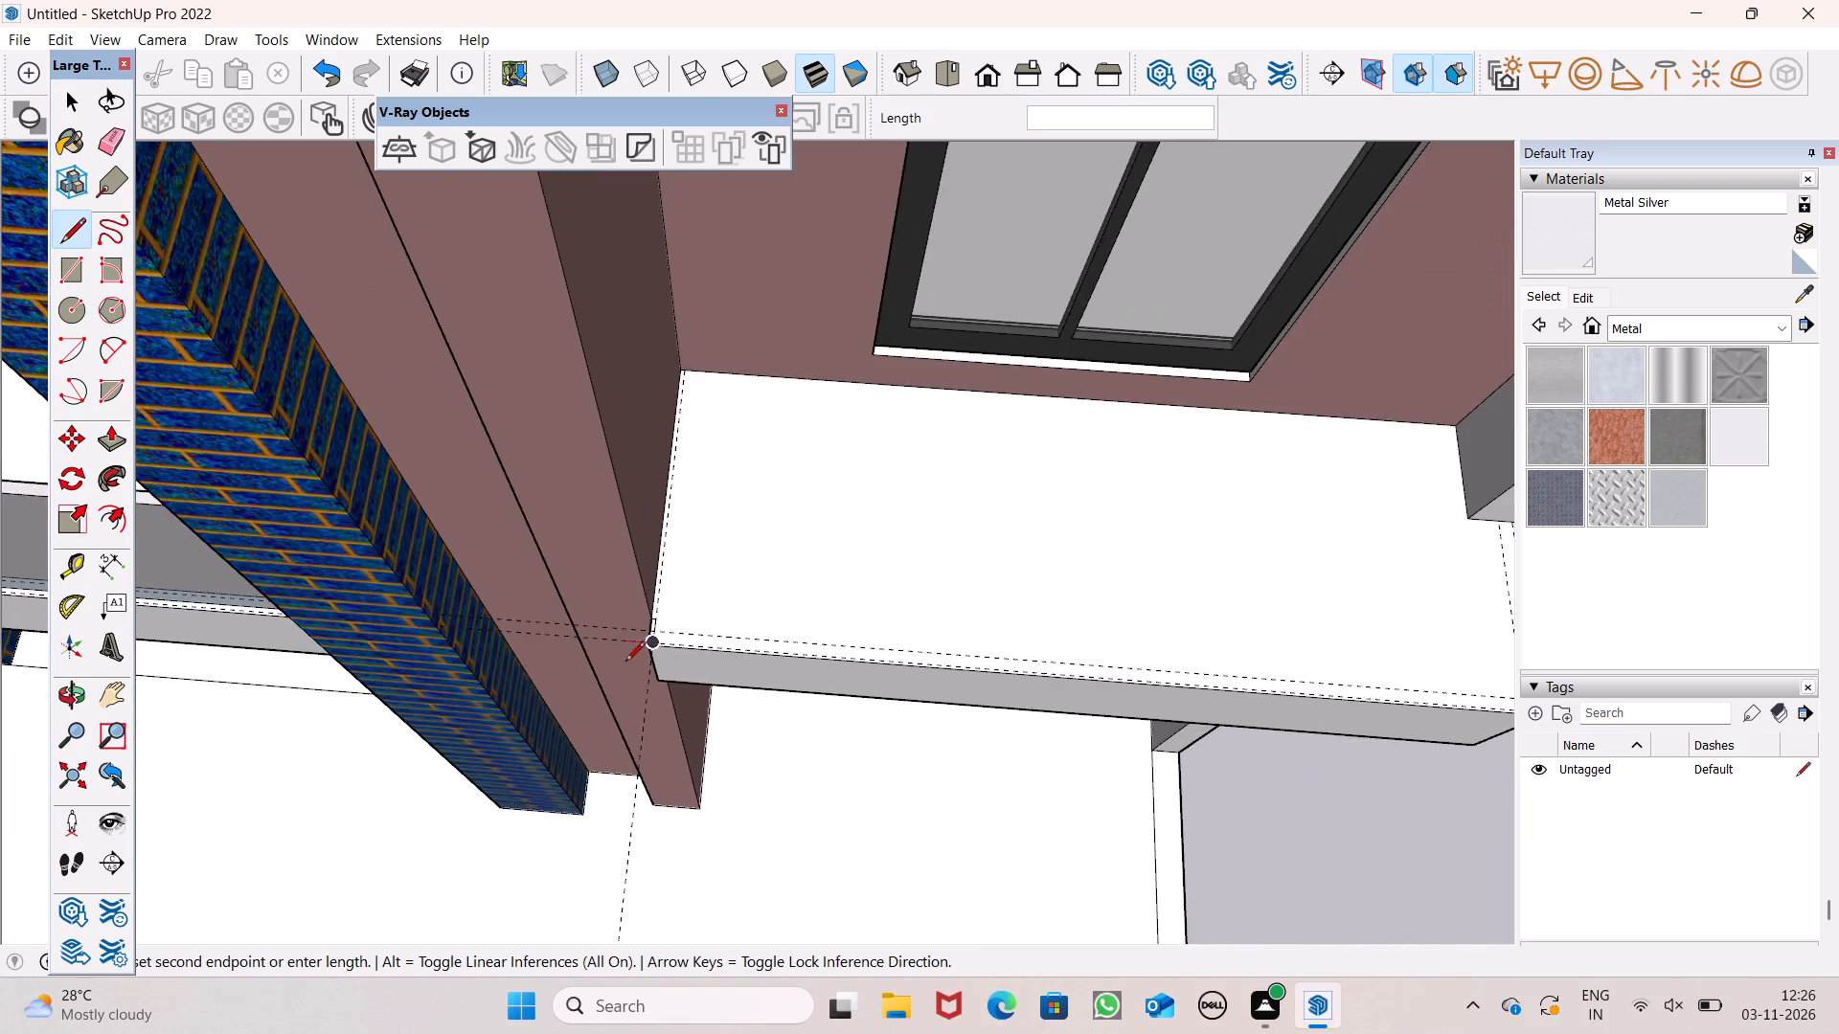
pyautogui.scroll(-6, 629, 663)
pyautogui.scroll(13, 1102, 671)
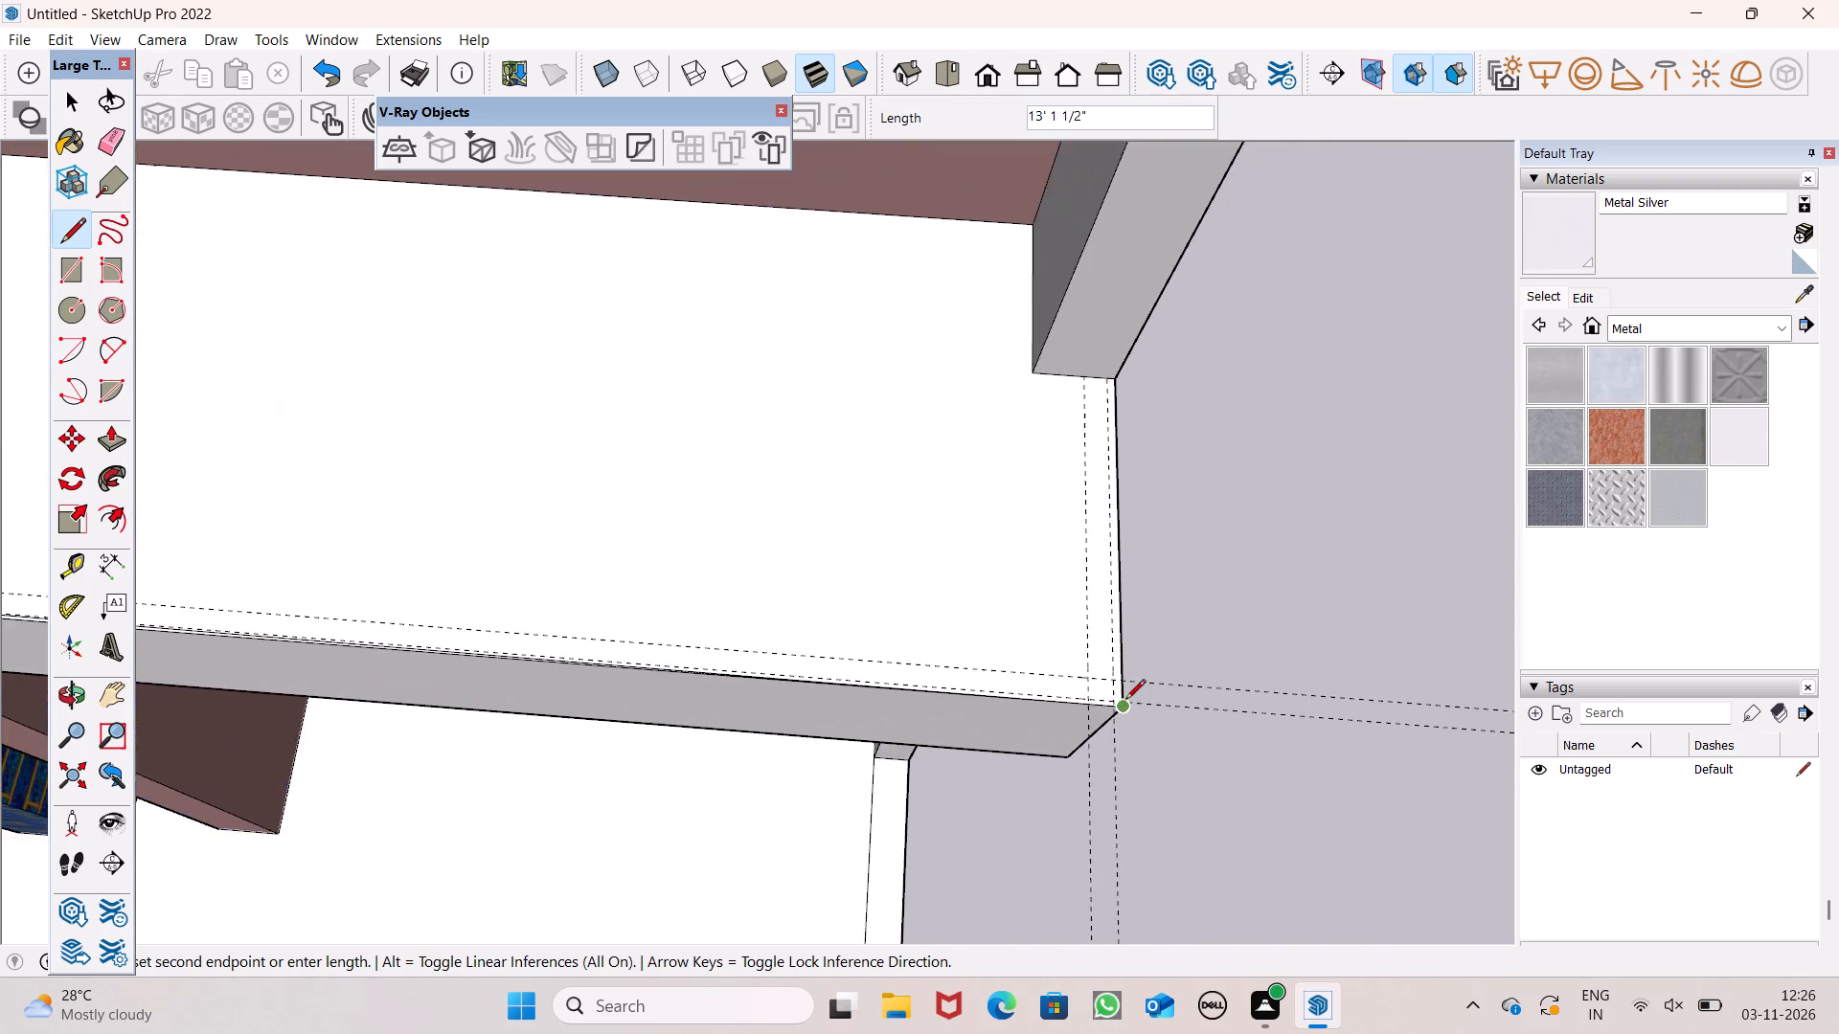
pyautogui.scroll(13, 1123, 701)
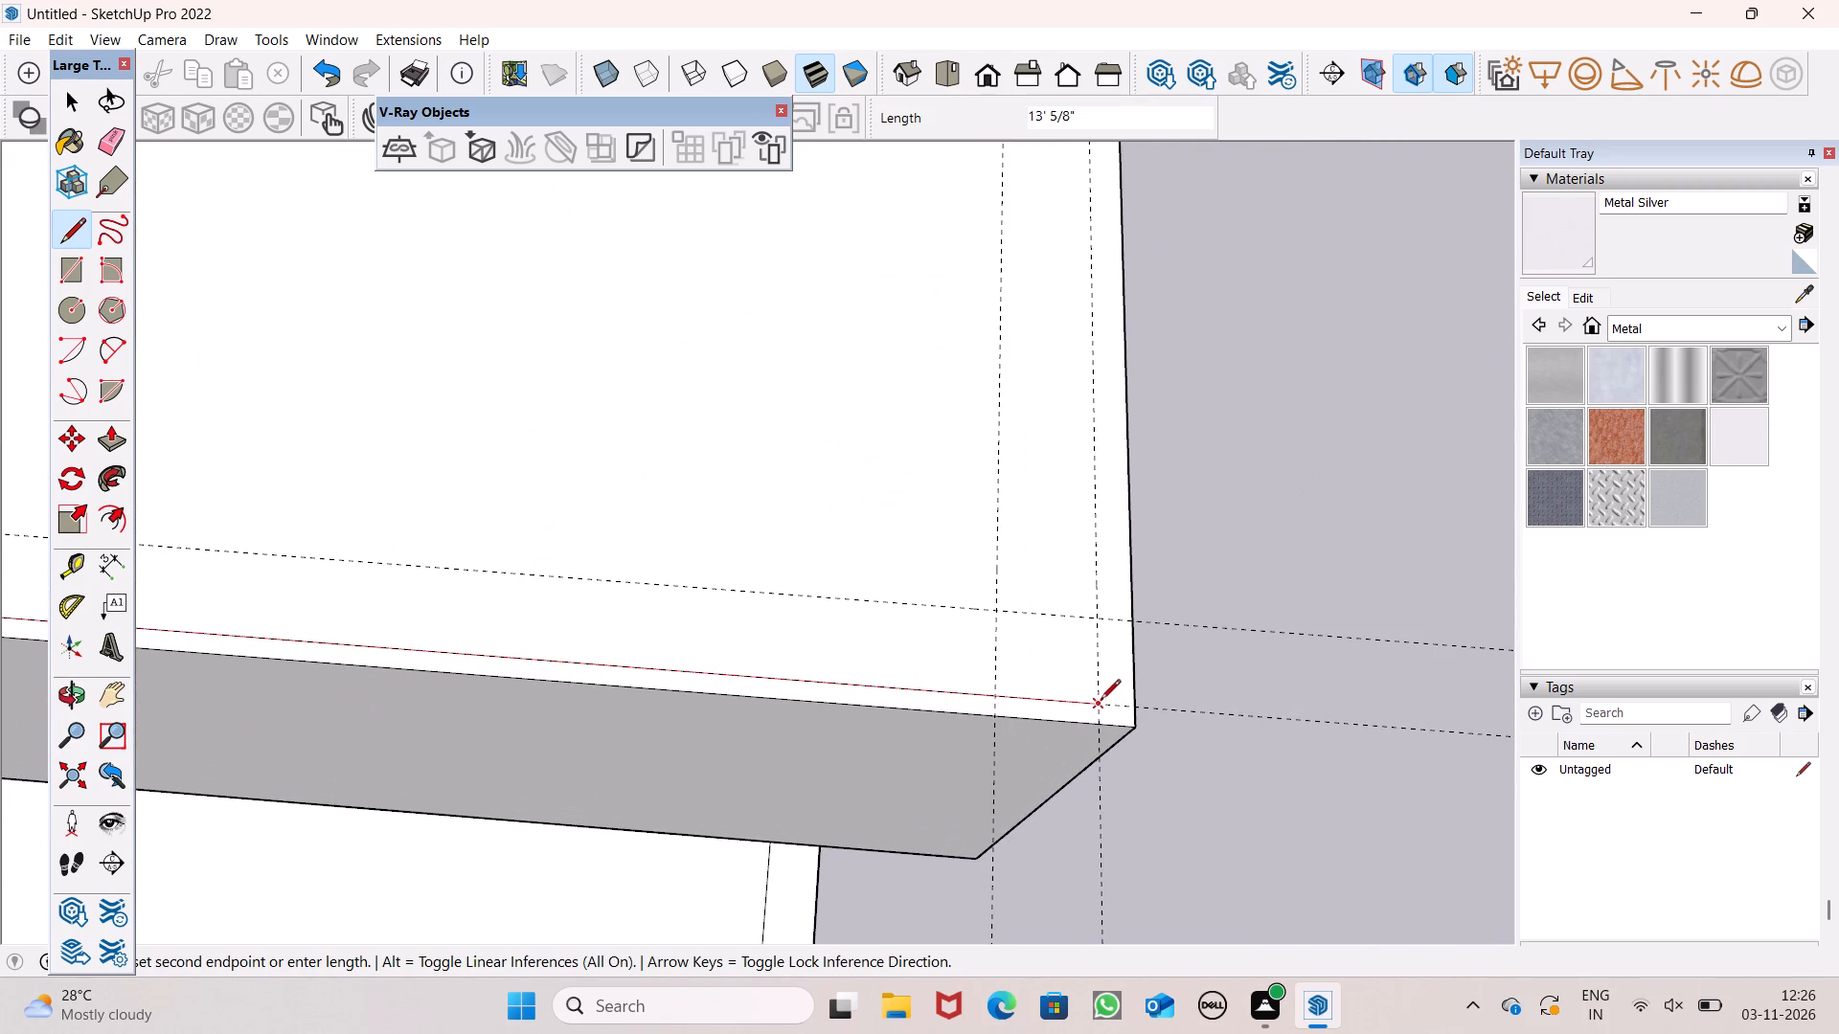
pyautogui.click(1098, 702)
# Draw the fourth-highest slab strip's outer side edge, about 3' 1/4" back along the outermost far-side guide to the grey wall.
pyautogui.scroll(-14, 1083, 586)
pyautogui.scroll(5, 1040, 305)
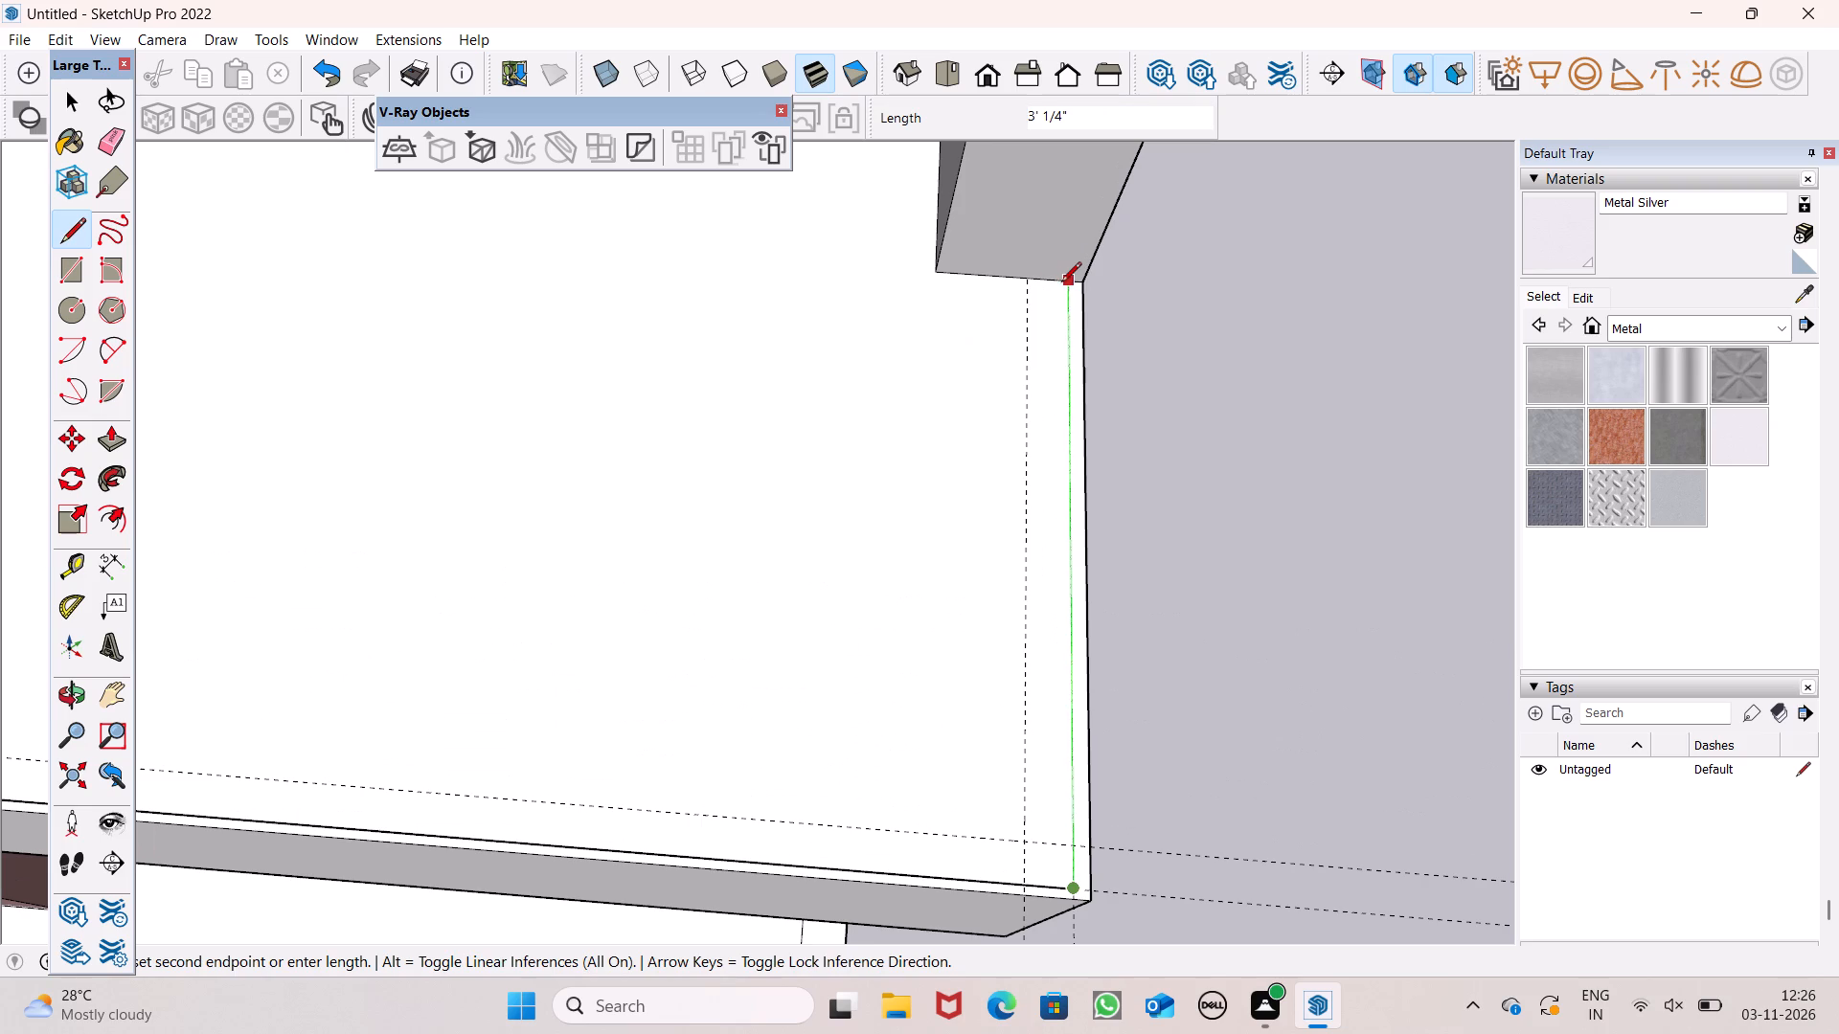
pyautogui.click(1061, 283)
# Draw the fourth-highest slab strip's inner edge: 2' 10 1/16" from the grey wall along the inner far-side guide, and along the inner front guide to the pier end.
pyautogui.moveTo(1026, 276); pyautogui.dragTo(1039, 288)
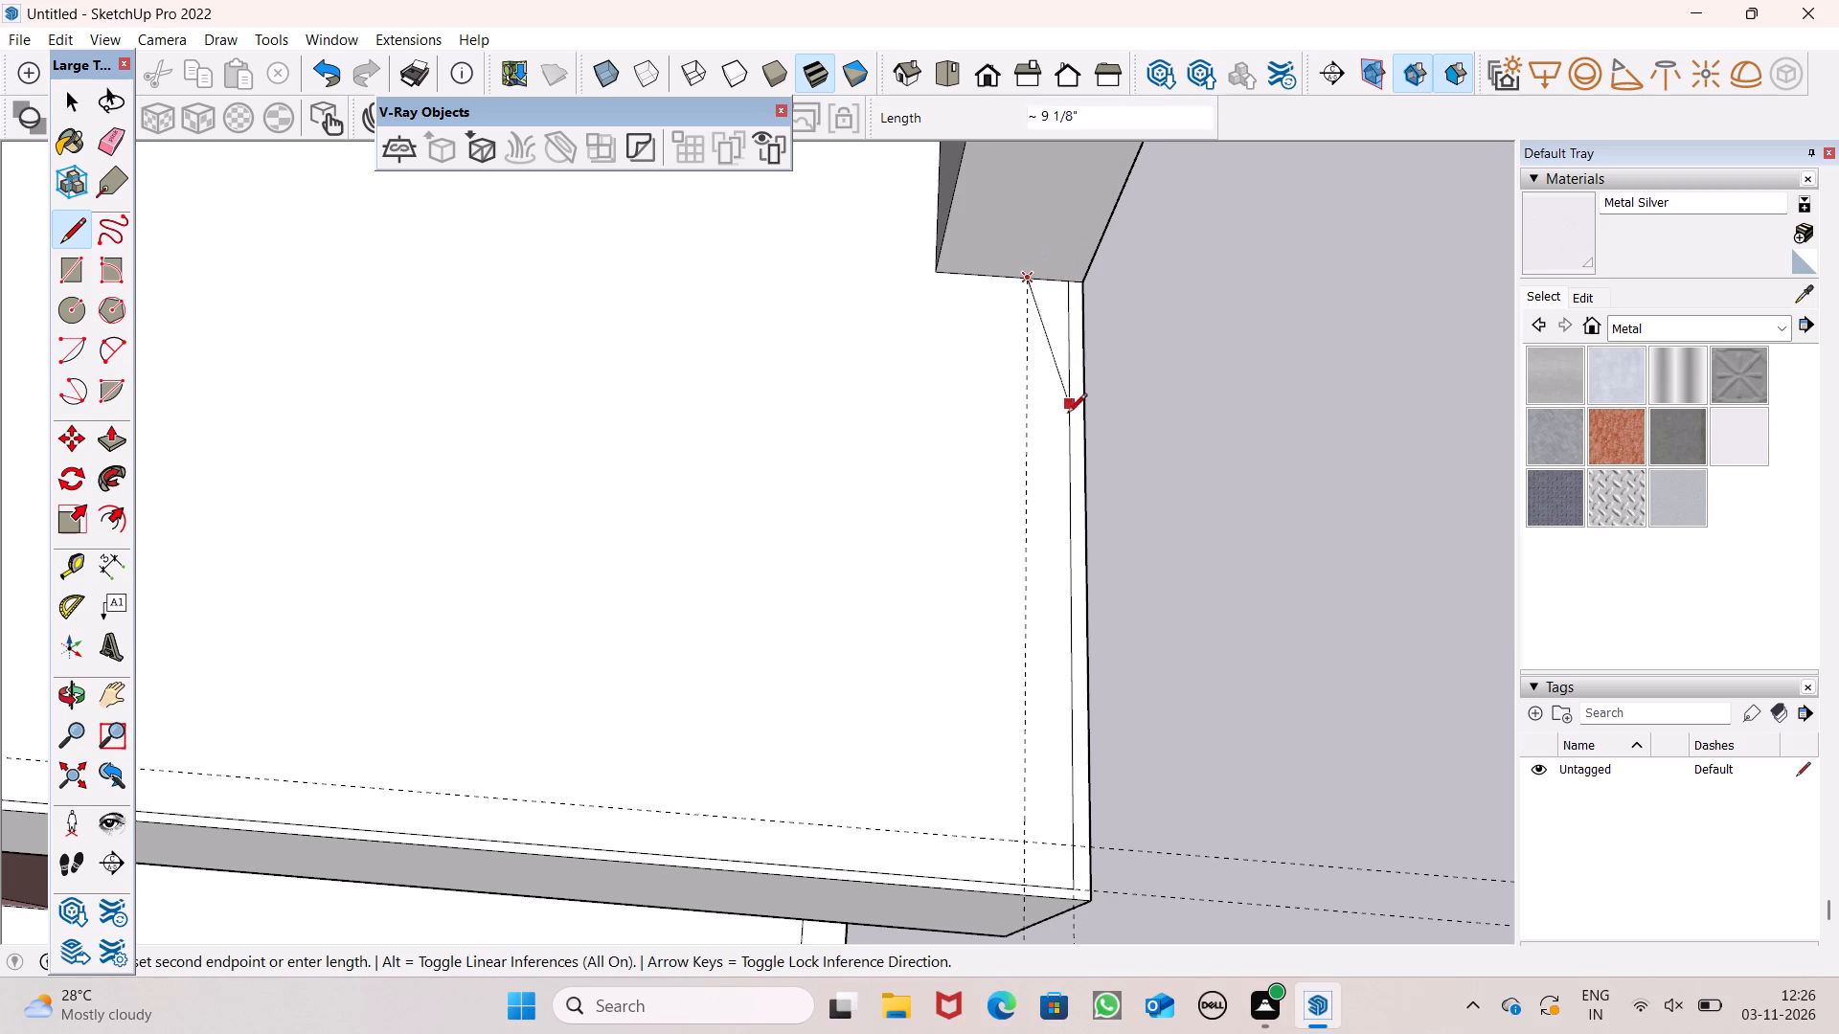
pyautogui.scroll(-6, 1065, 438)
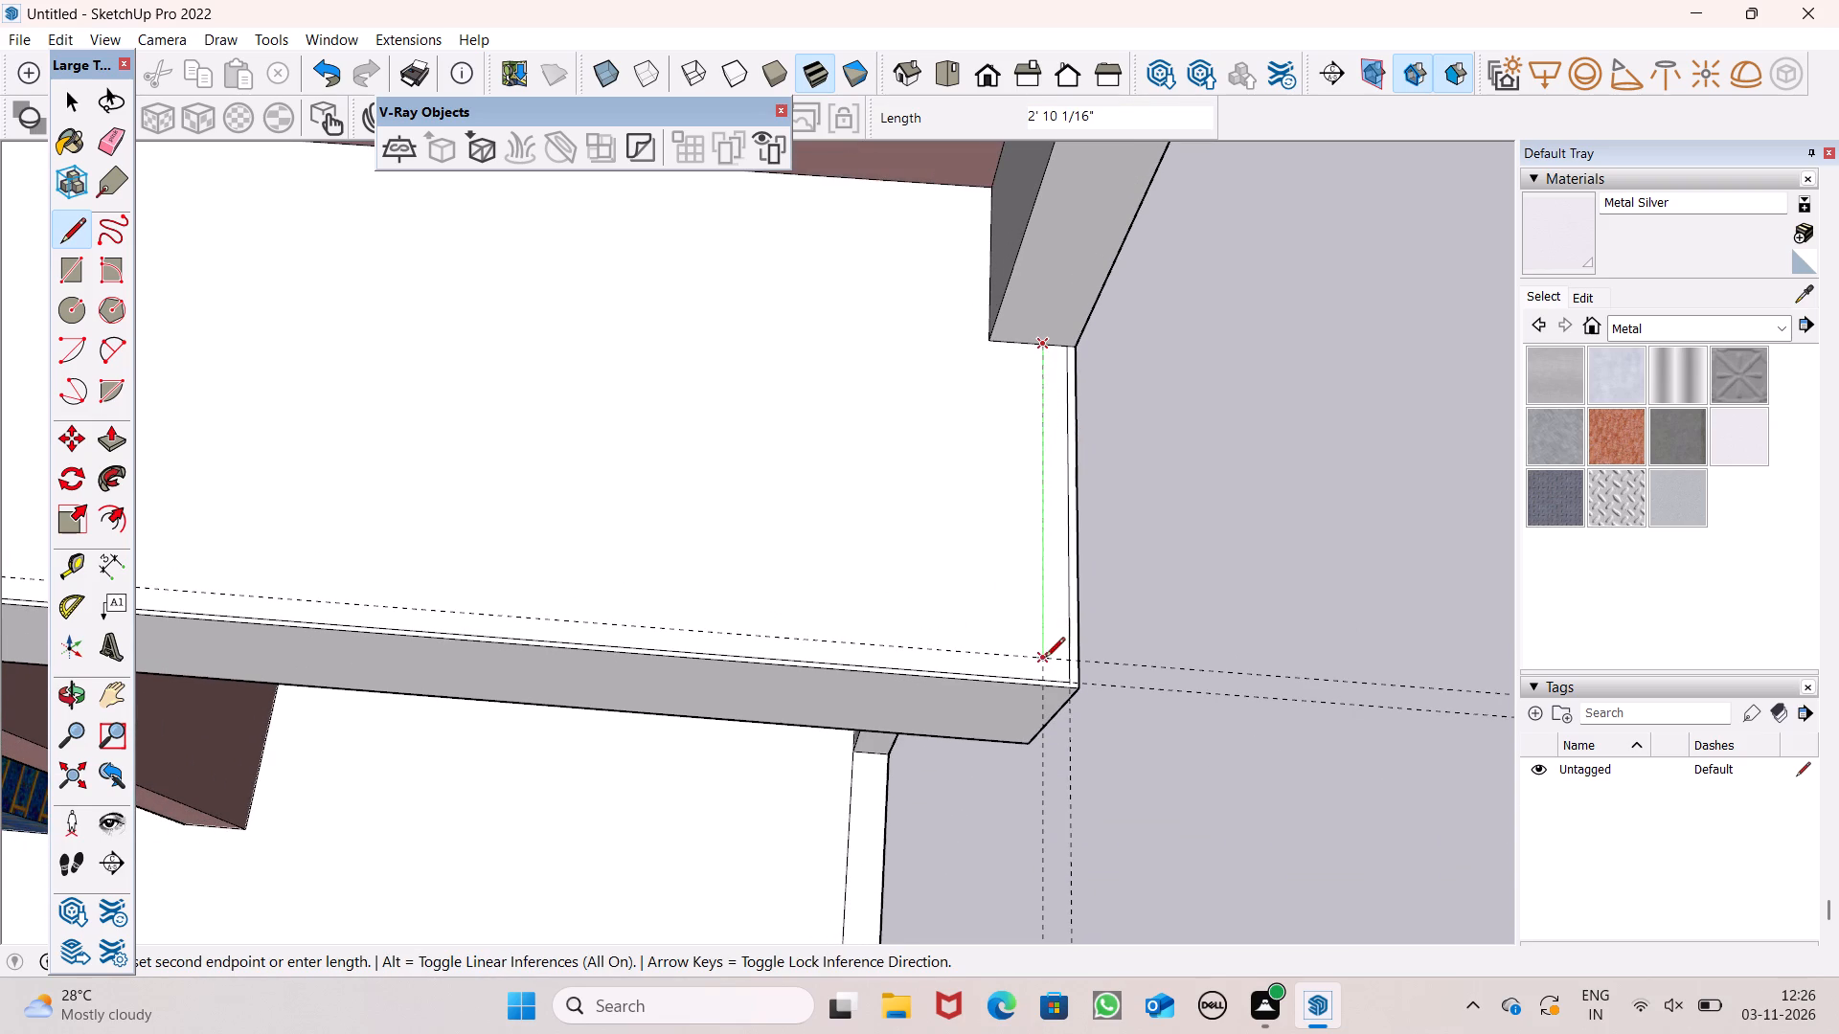
pyautogui.click(1045, 659)
pyautogui.scroll(-8, 1133, 525)
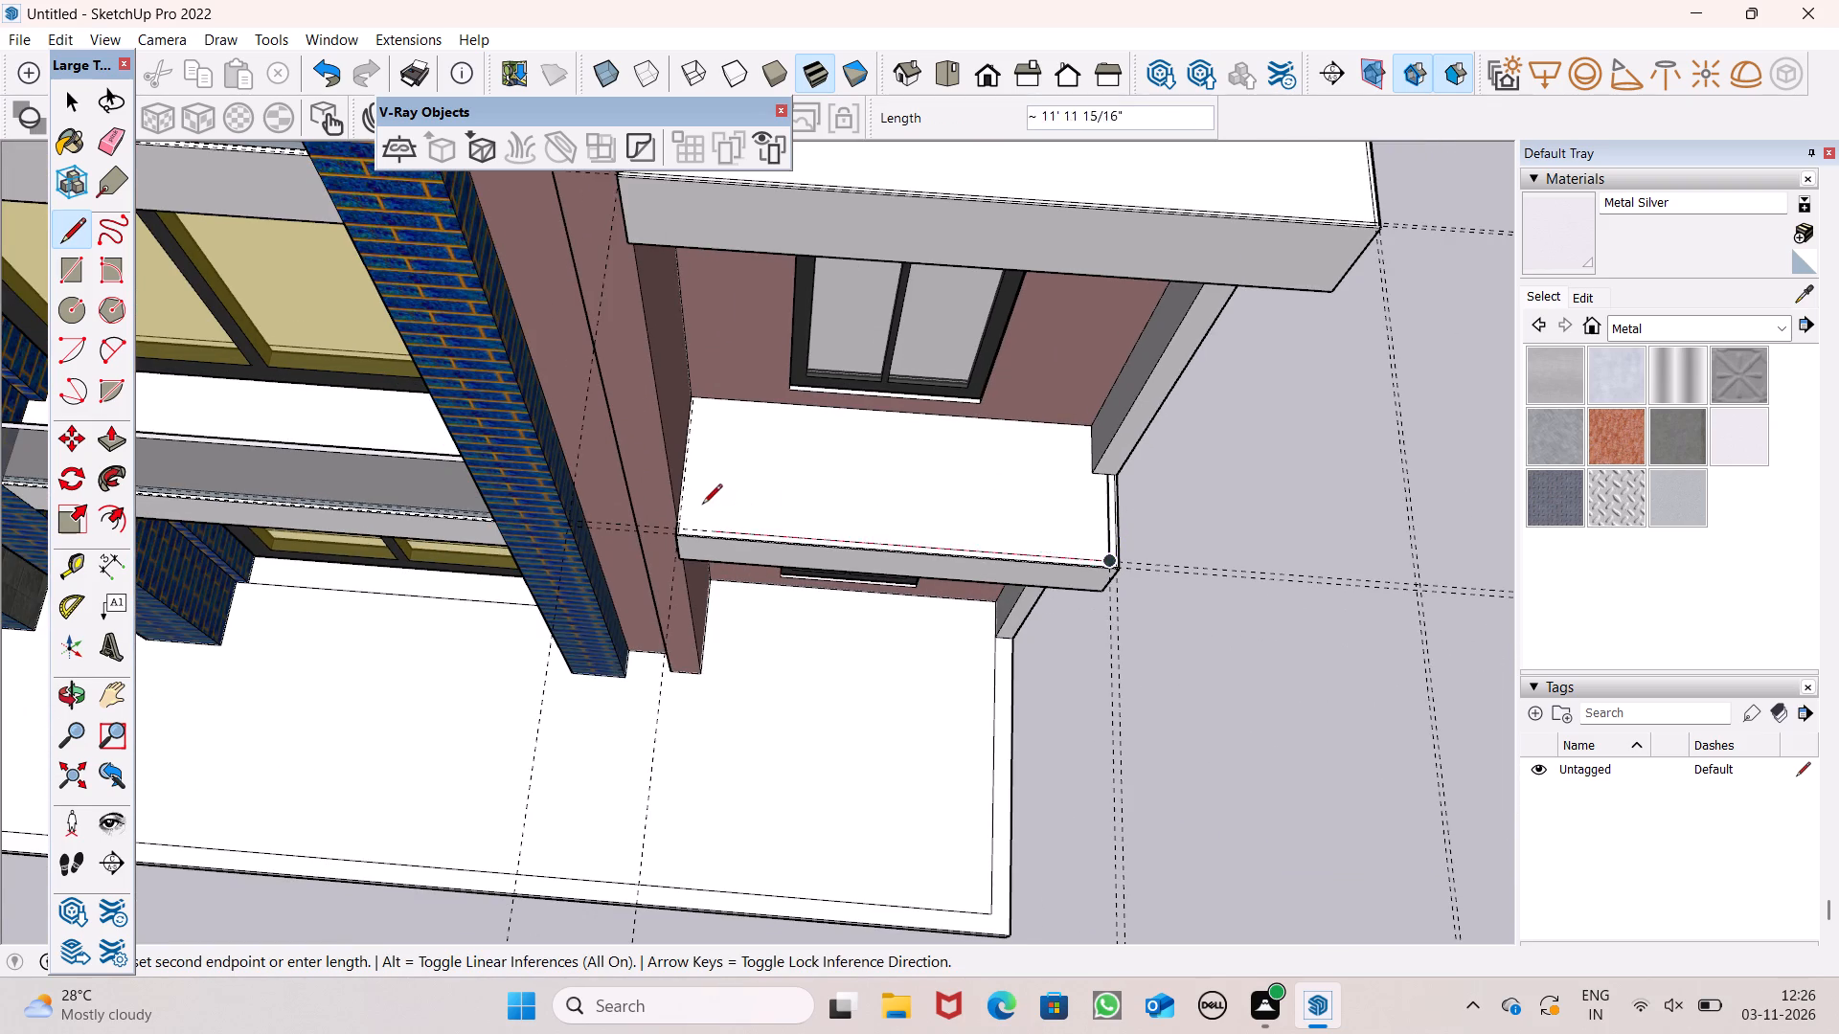
pyautogui.scroll(18, 702, 506)
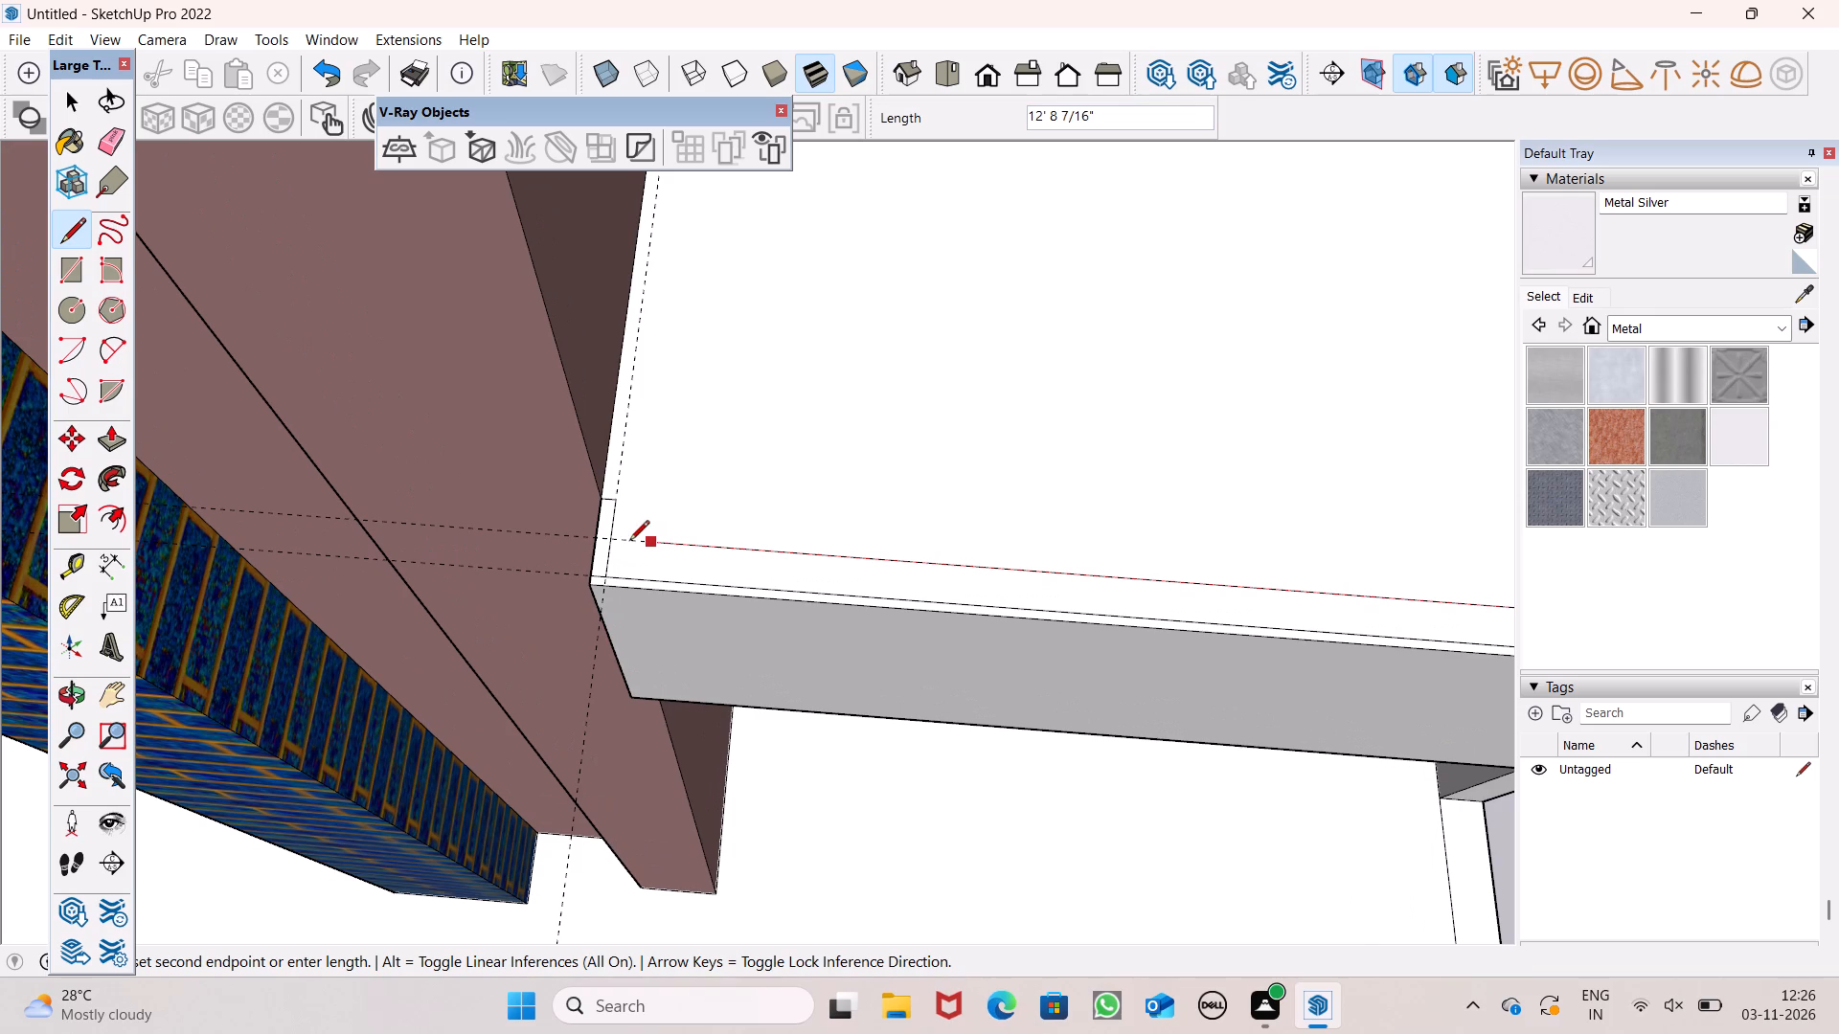
pyautogui.click(615, 537)
# Erase all the construction guide lines running past the building in both directions.
pyautogui.scroll(-7, 804, 403)
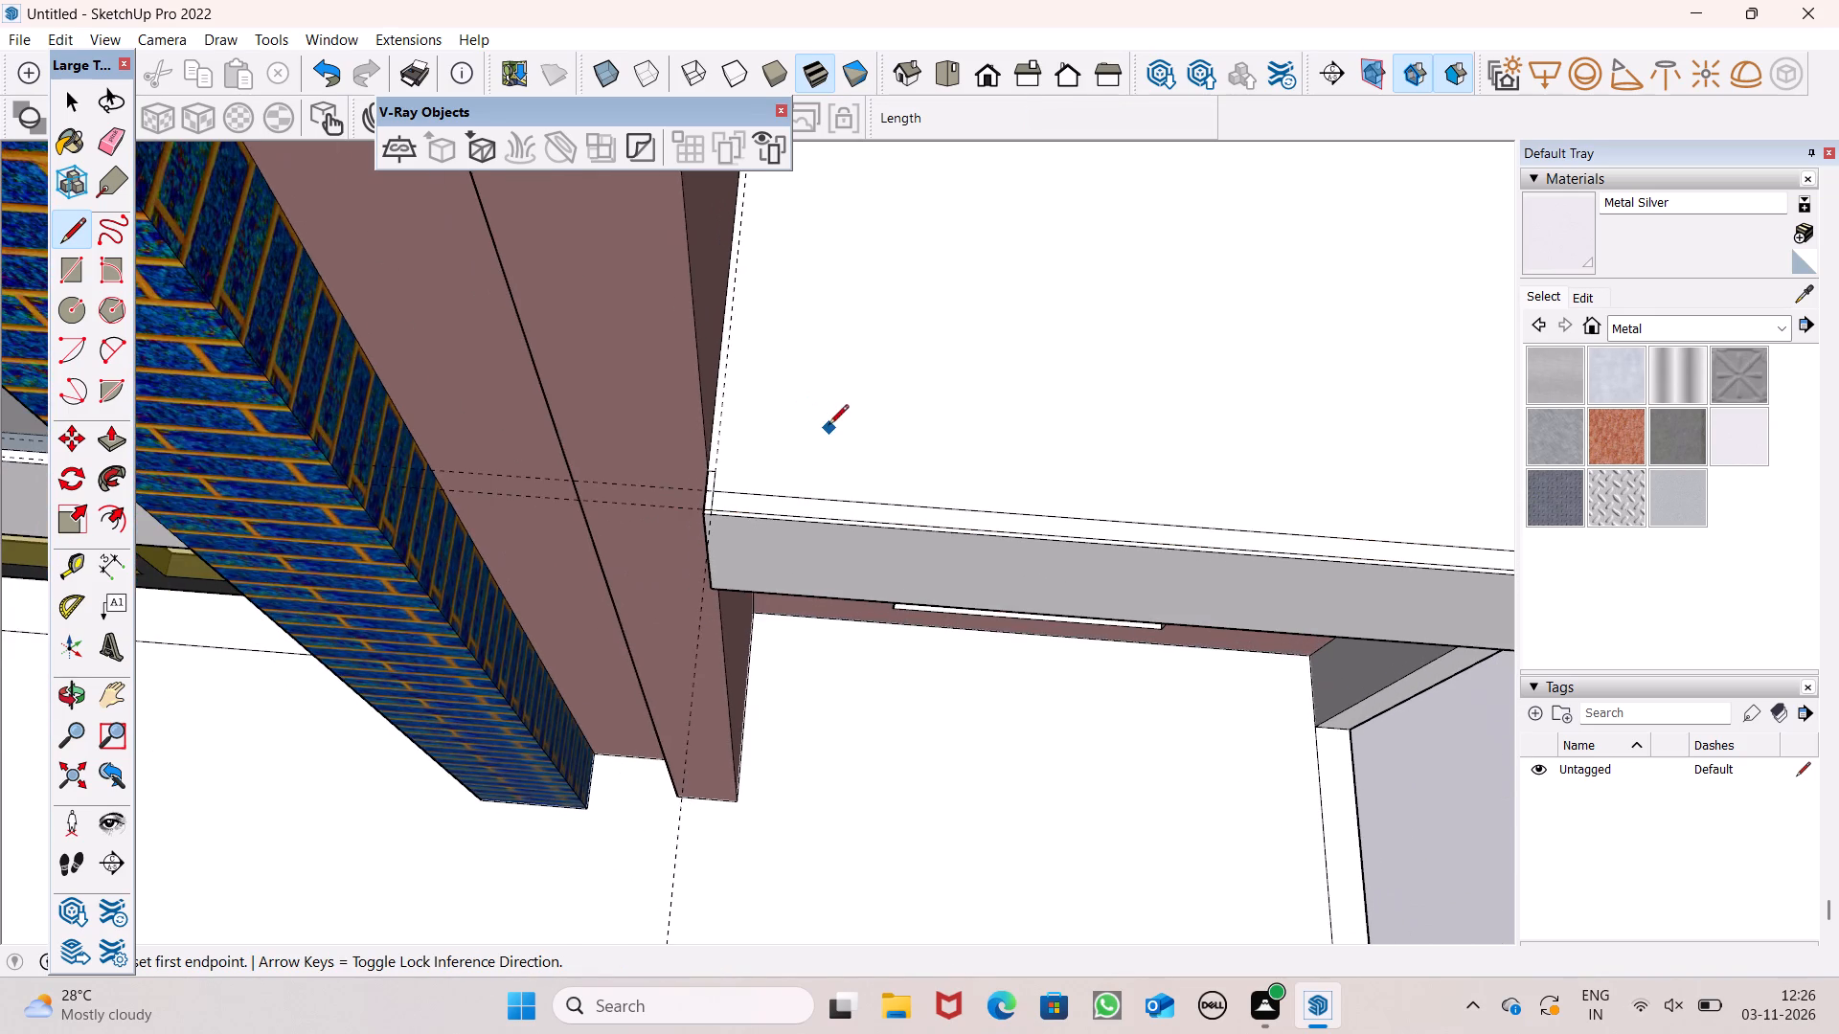
pyautogui.scroll(-5, 827, 419)
pyautogui.scroll(1, 827, 419)
pyautogui.scroll(-1, 827, 419)
pyautogui.scroll(-7, 1044, 557)
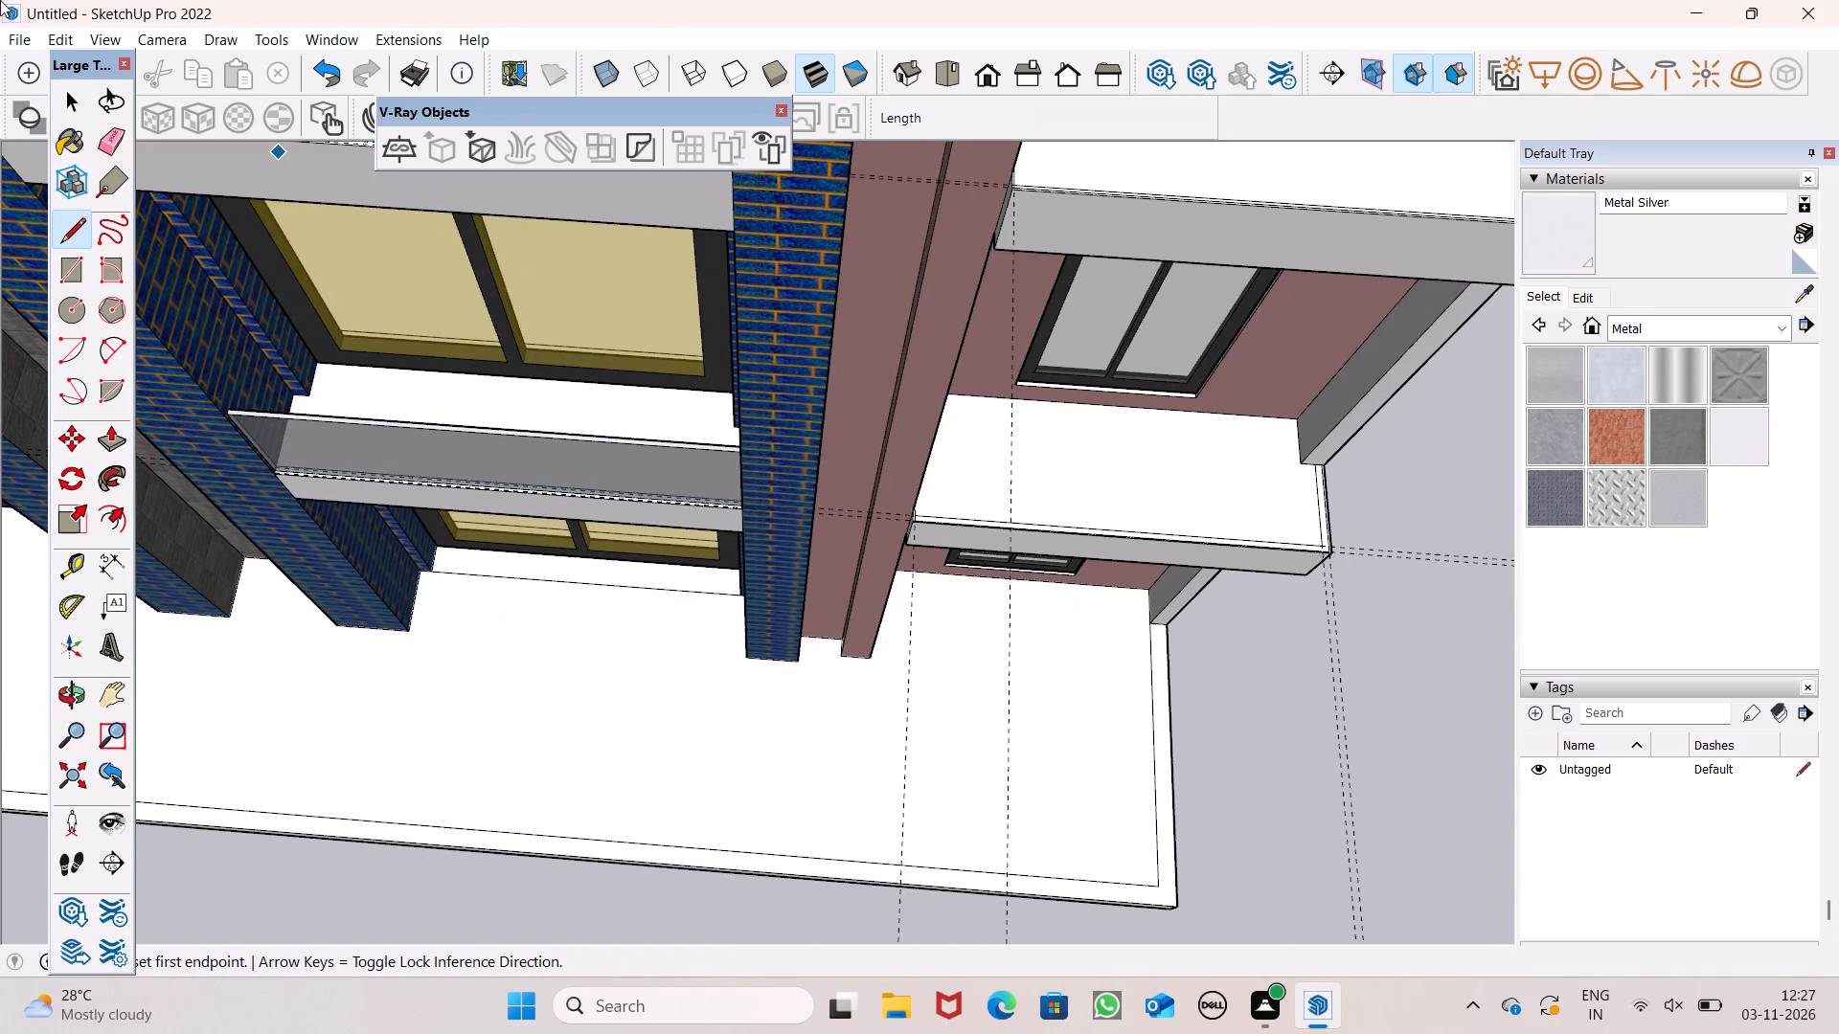
pyautogui.click(104, 141)
pyautogui.scroll(-6, 1085, 477)
pyautogui.scroll(-9, 1194, 496)
pyautogui.scroll(1, 1138, 562)
pyautogui.scroll(-3, 1131, 566)
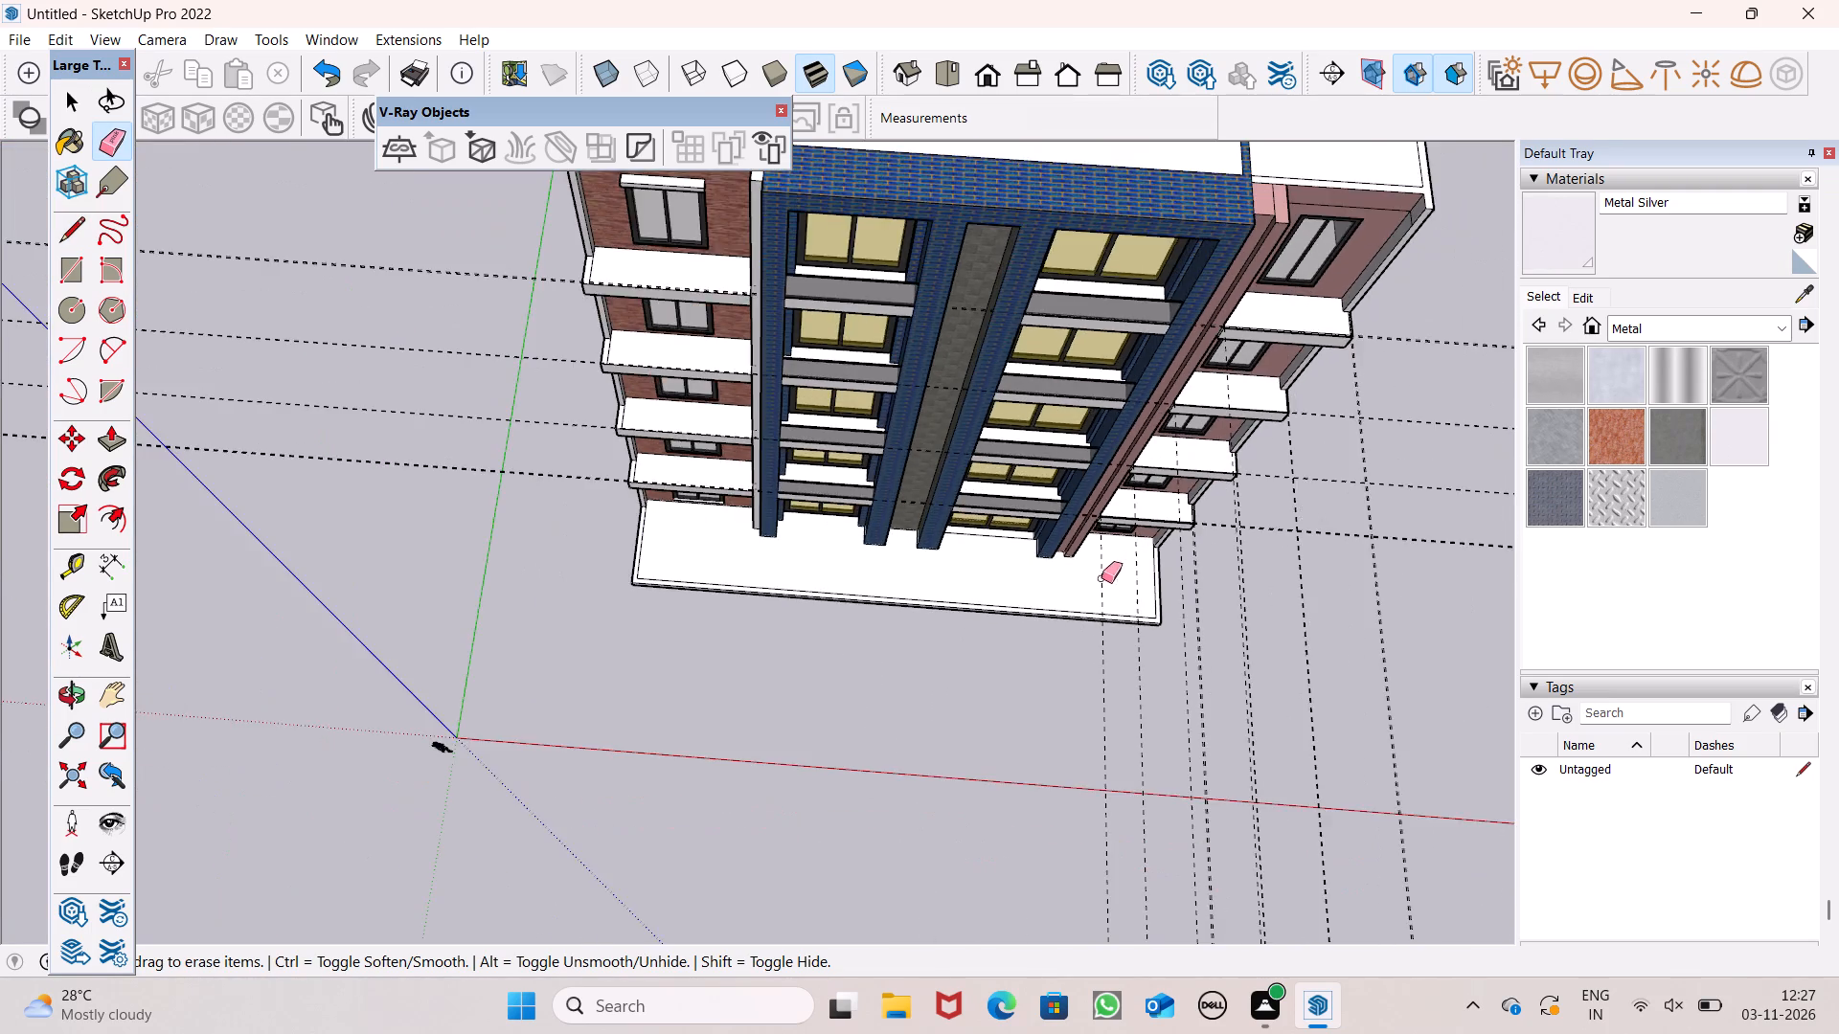
pyautogui.scroll(-7, 1010, 567)
pyautogui.moveTo(1261, 729); pyautogui.dragTo(886, 245, button='middle')
pyautogui.scroll(1, 1244, 705)
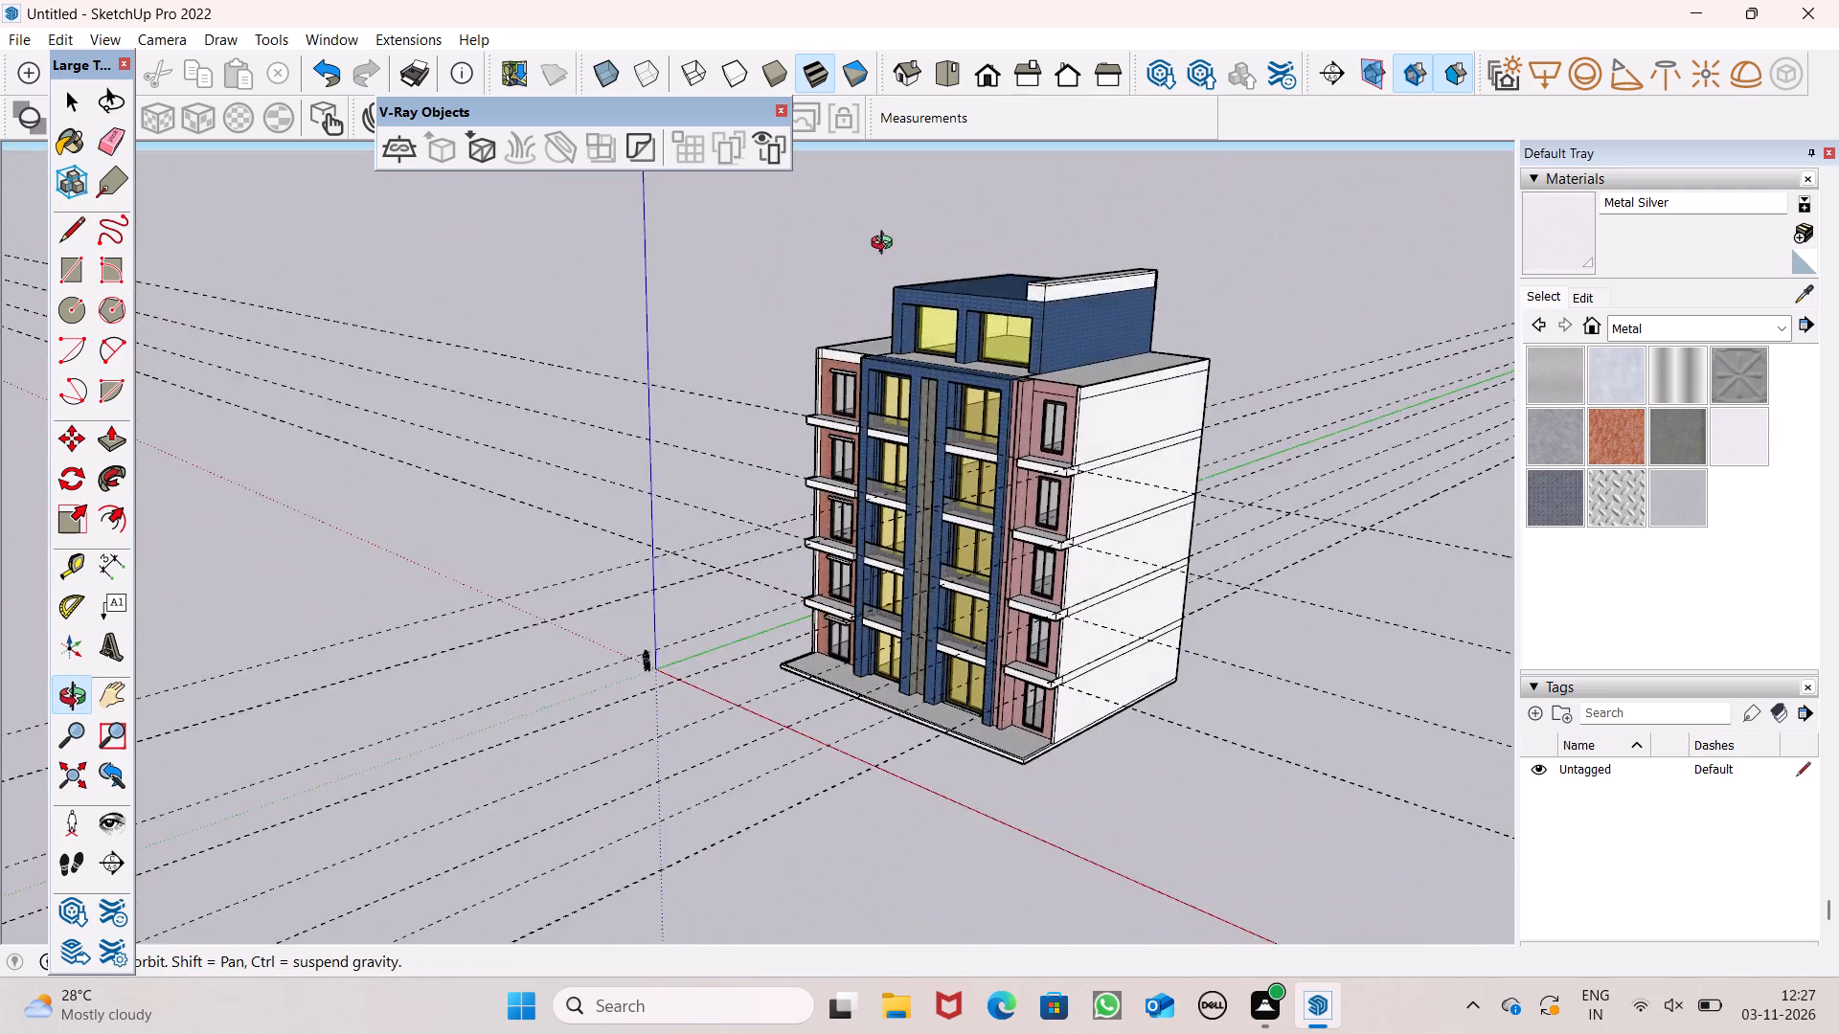
pyautogui.moveTo(886, 245); pyautogui.dragTo(887, 207, button='middle')
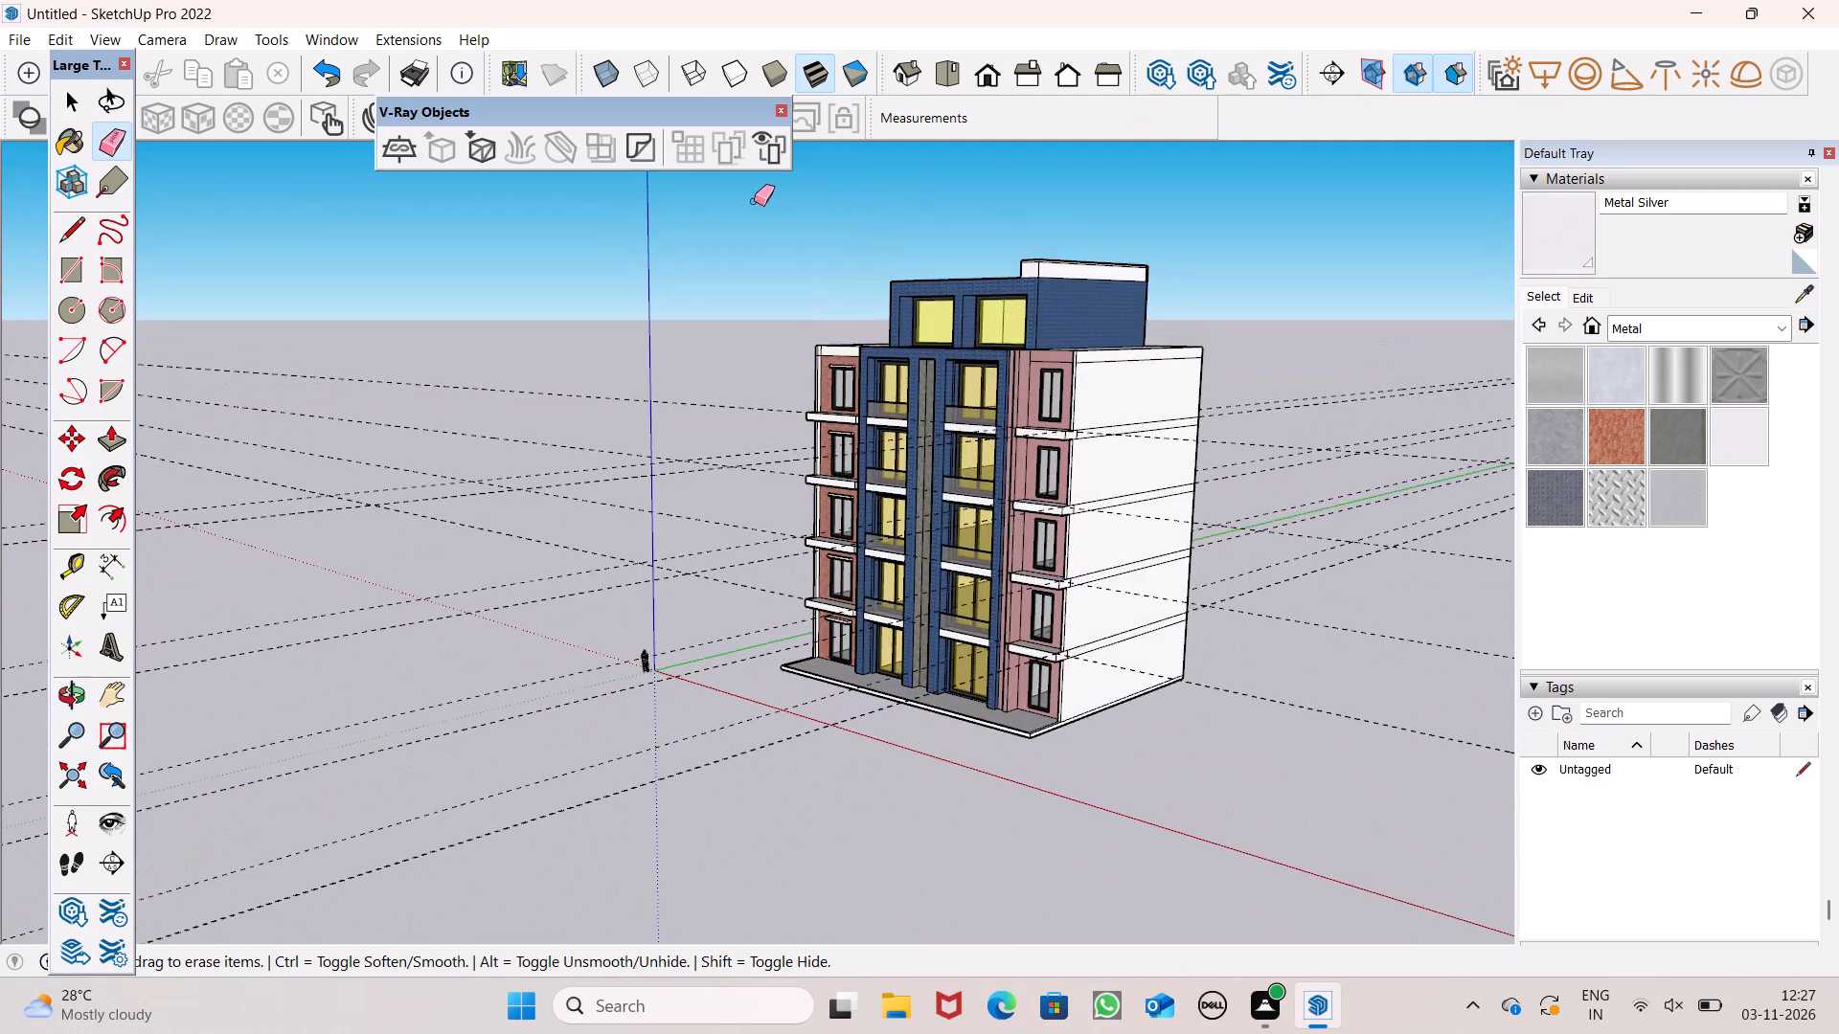
pyautogui.scroll(-12, 752, 201)
pyautogui.scroll(-4, 972, 344)
pyautogui.moveTo(919, 435); pyautogui.dragTo(1004, 460, button='middle')
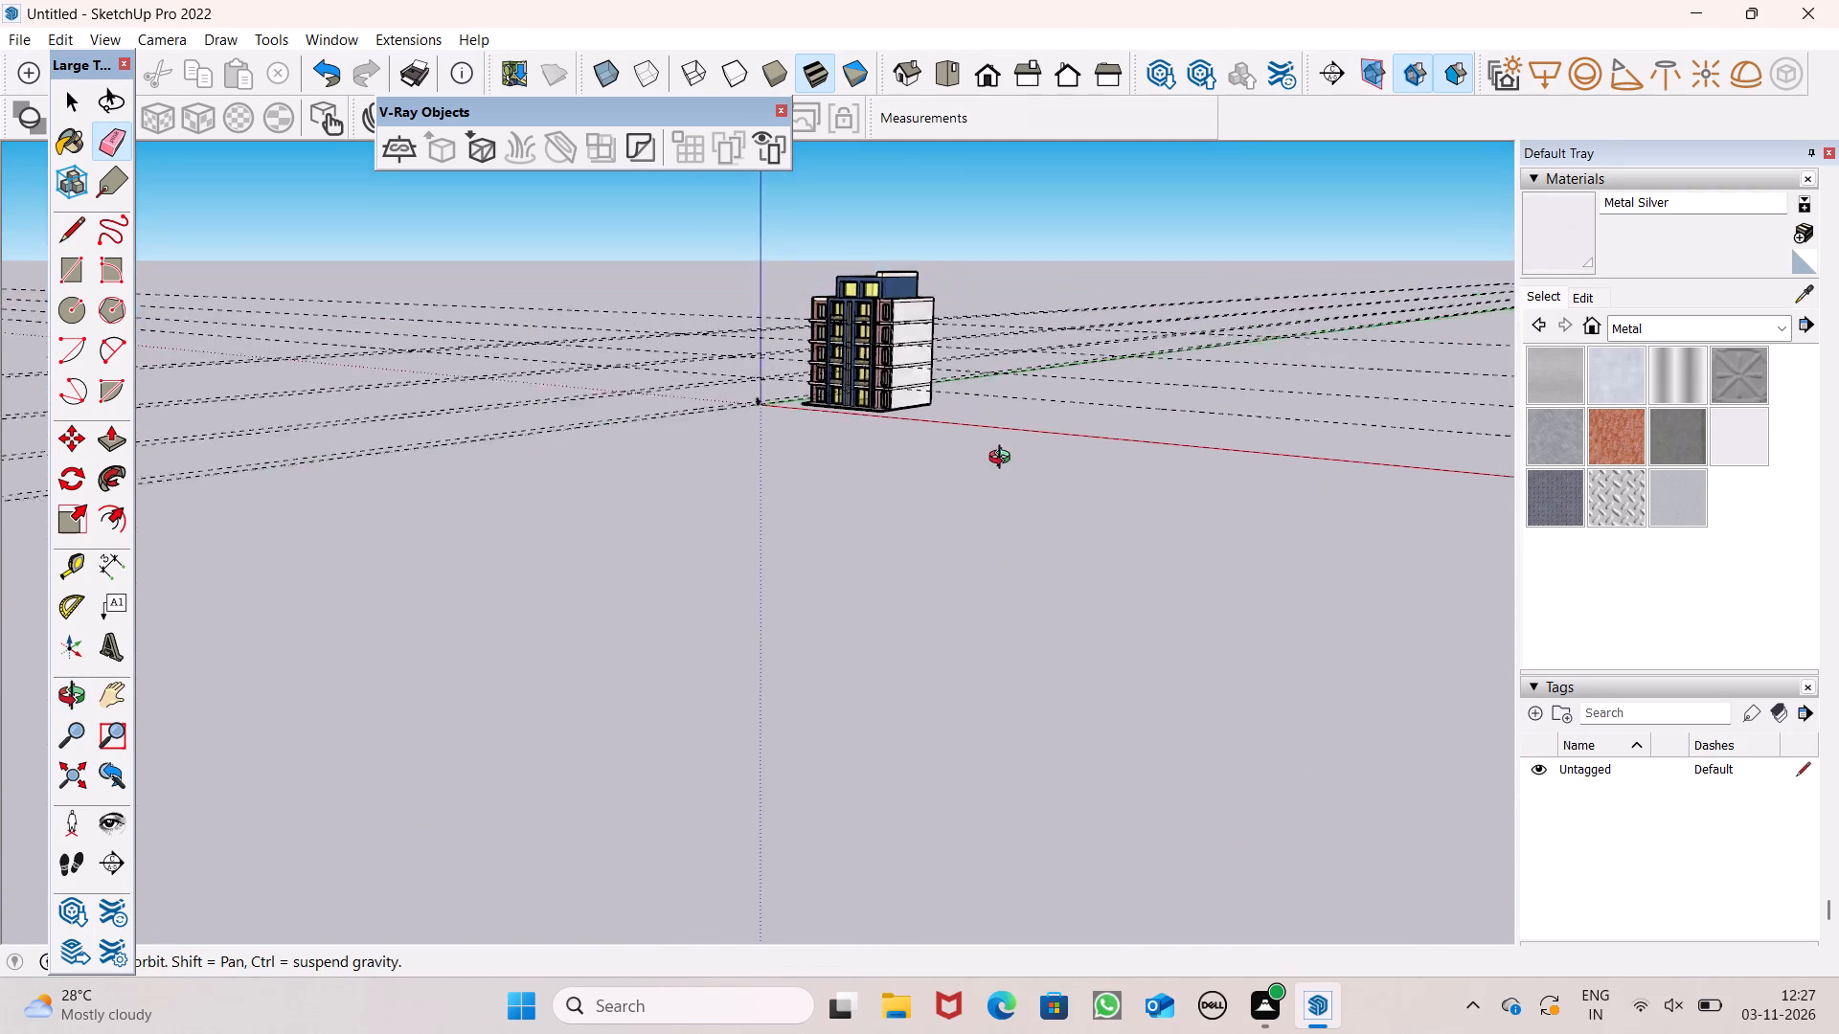
pyautogui.moveTo(1004, 460); pyautogui.dragTo(1147, 455, button='middle')
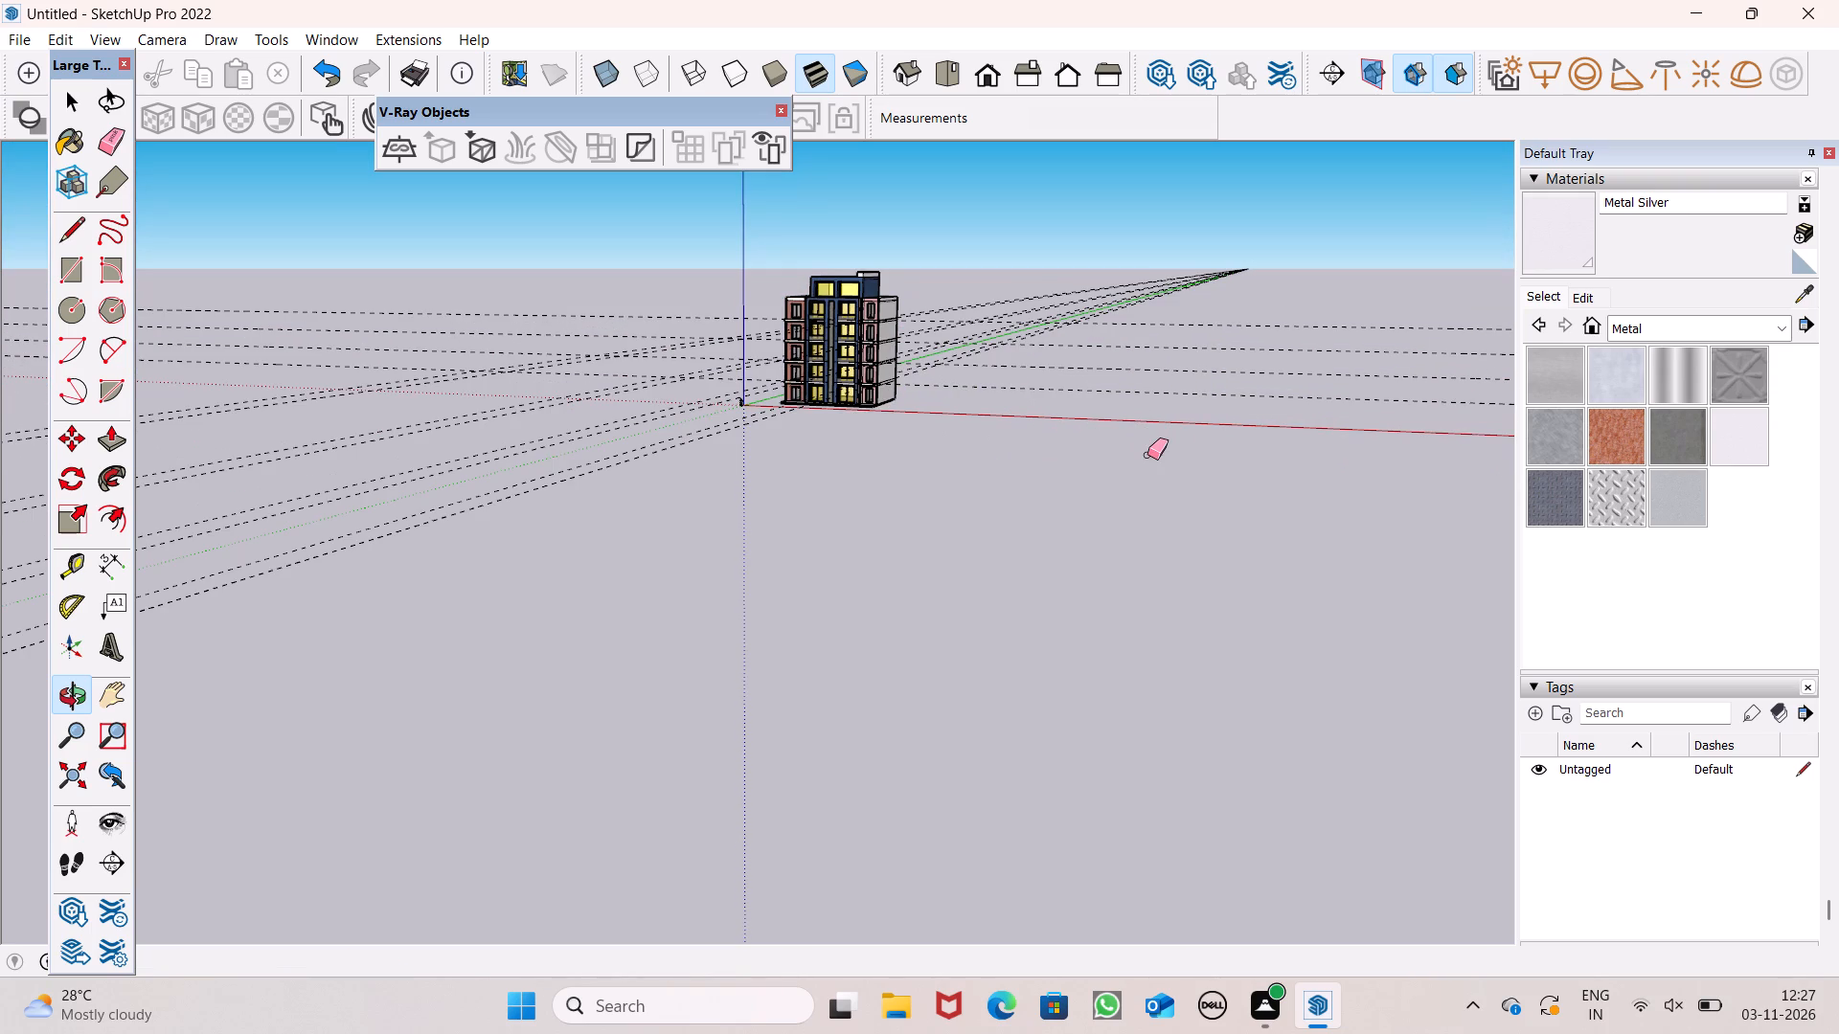
pyautogui.scroll(-2, 1153, 434)
pyautogui.moveTo(1175, 455); pyautogui.dragTo(635, 449, button='middle')
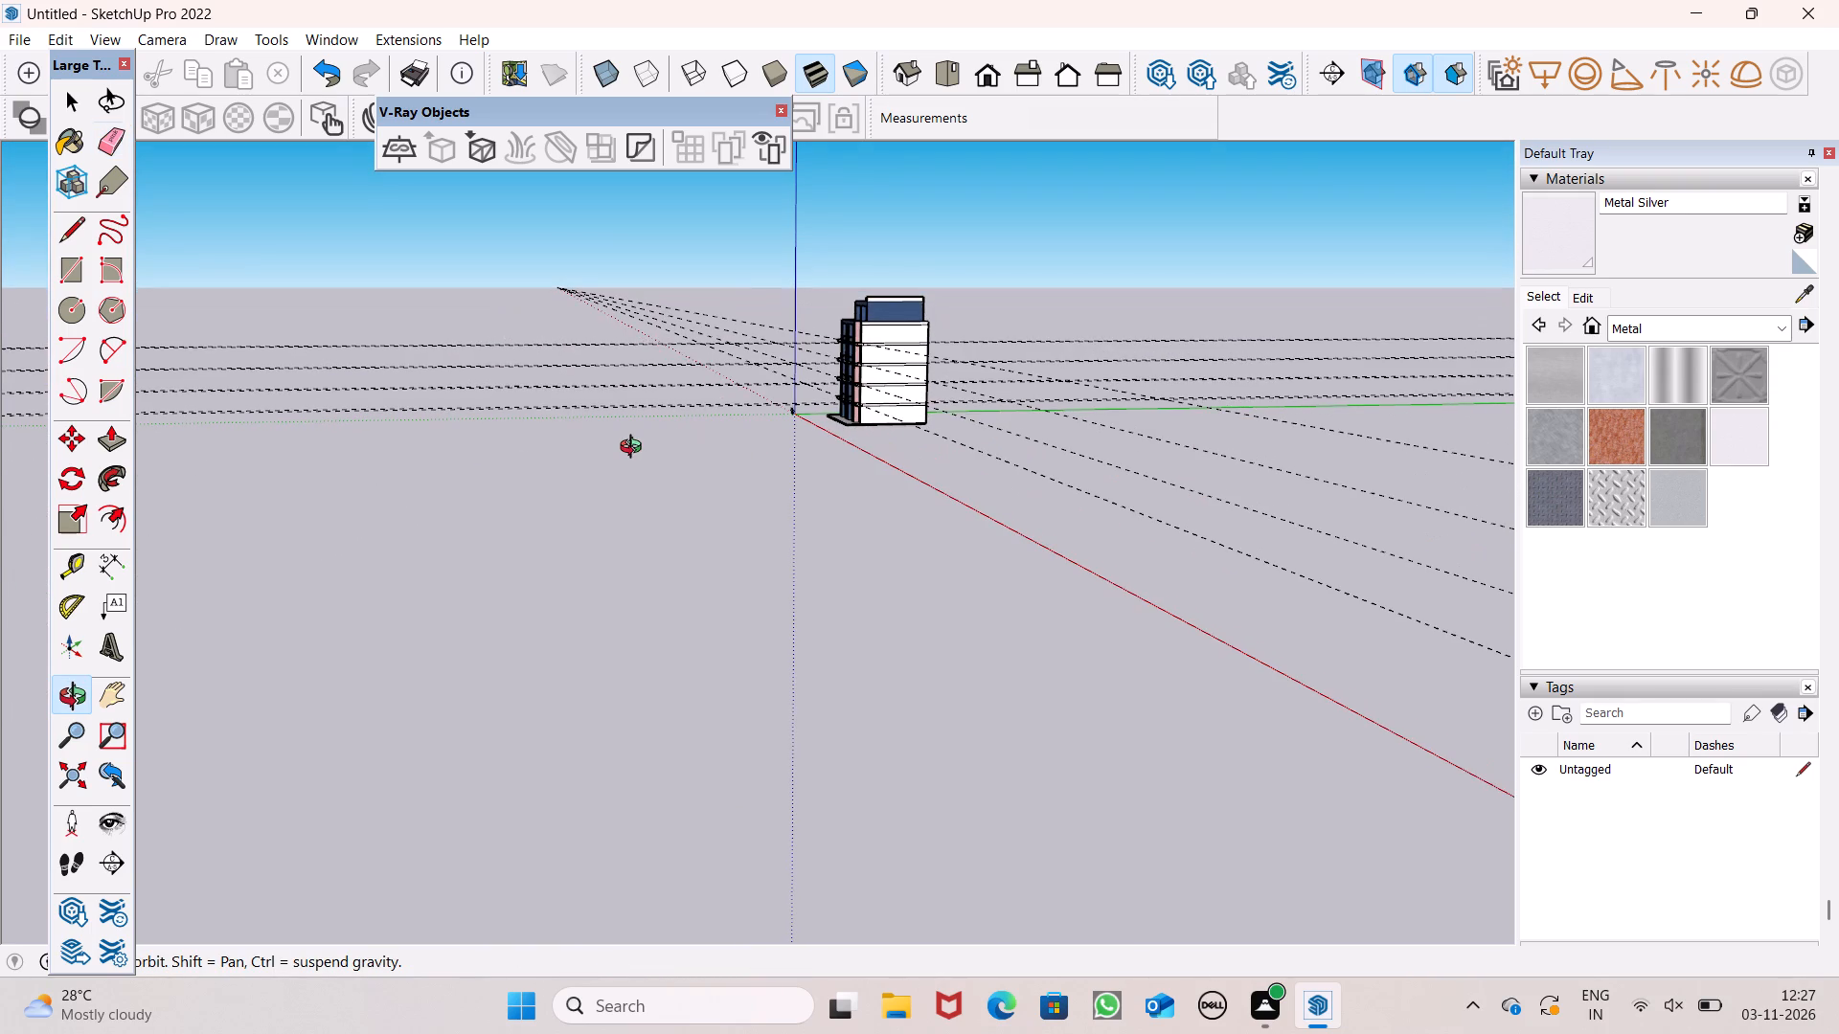
pyautogui.moveTo(635, 449); pyautogui.dragTo(1538, 438, button='middle')
pyautogui.scroll(-3, 940, 388)
pyautogui.moveTo(862, 438); pyautogui.dragTo(1302, 472, button='middle')
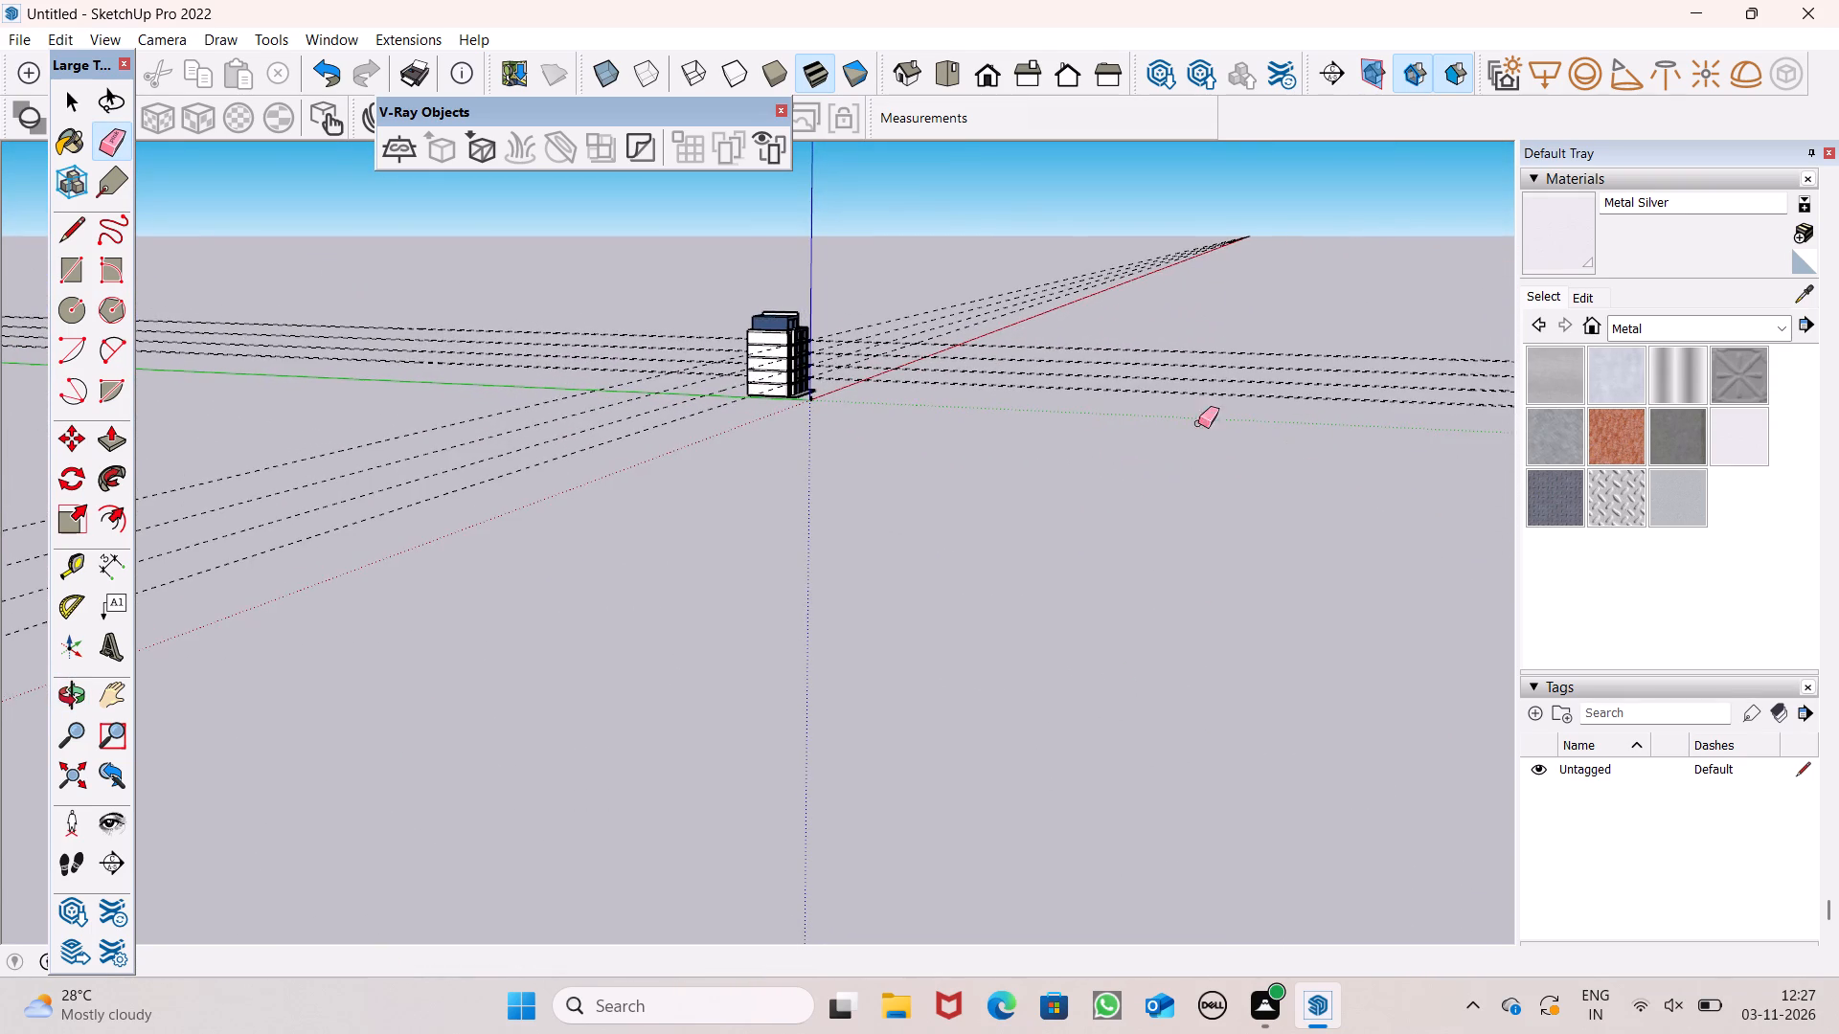
pyautogui.moveTo(851, 412); pyautogui.dragTo(1743, 399, button='middle')
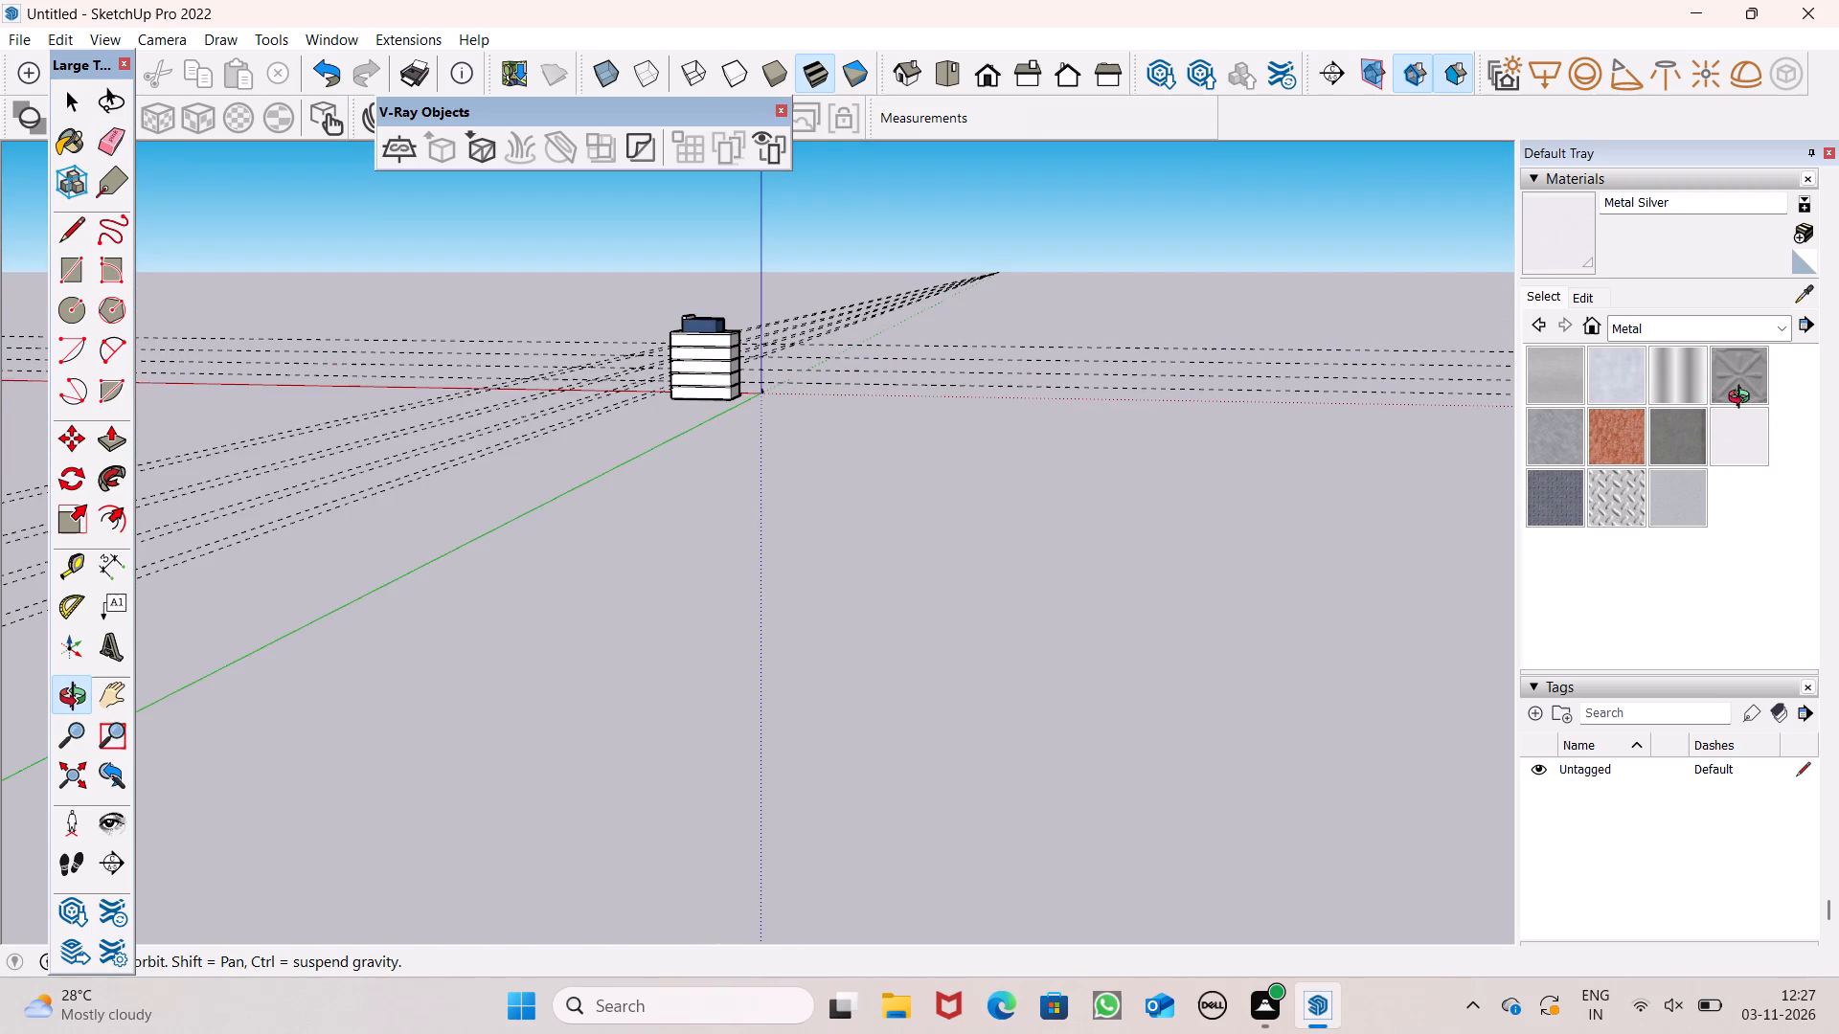
pyautogui.moveTo(1743, 399); pyautogui.dragTo(1351, 483, button='middle')
pyautogui.scroll(1, 1310, 472)
pyautogui.moveTo(826, 273); pyautogui.dragTo(806, 392)
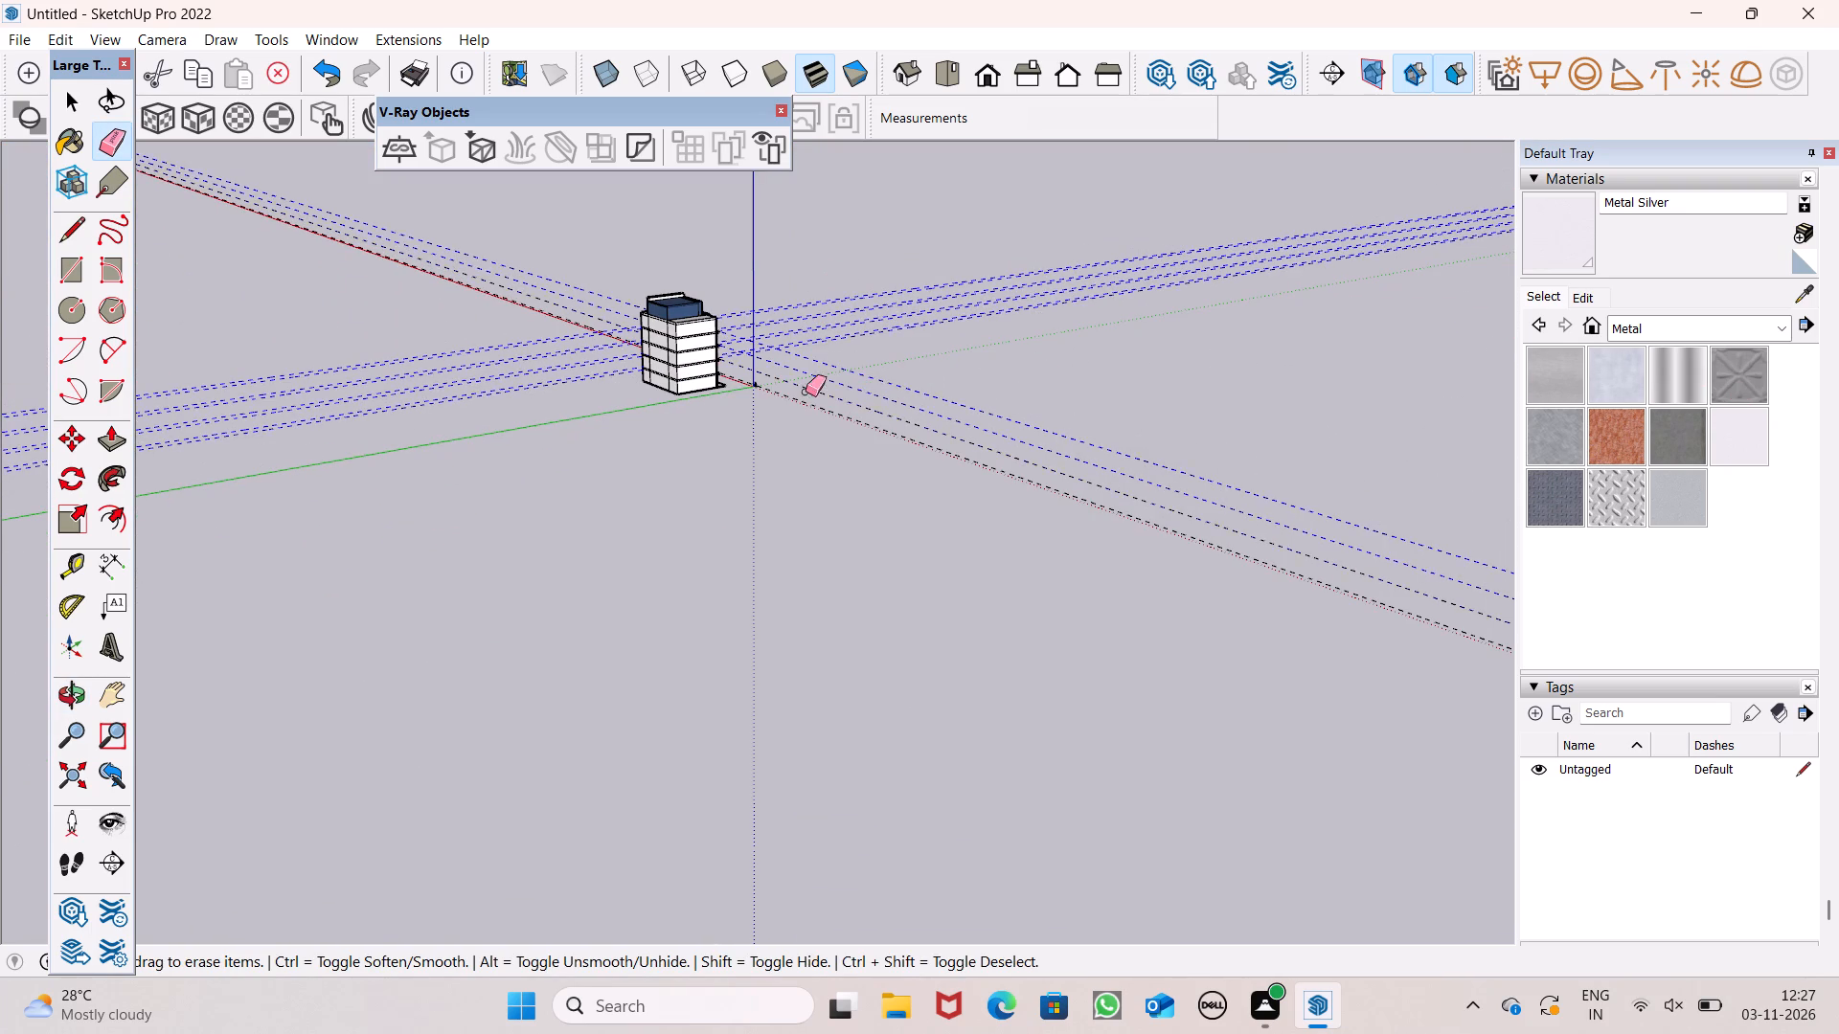
pyautogui.moveTo(806, 392); pyautogui.dragTo(806, 440)
pyautogui.moveTo(985, 462); pyautogui.dragTo(217, 506, button='middle')
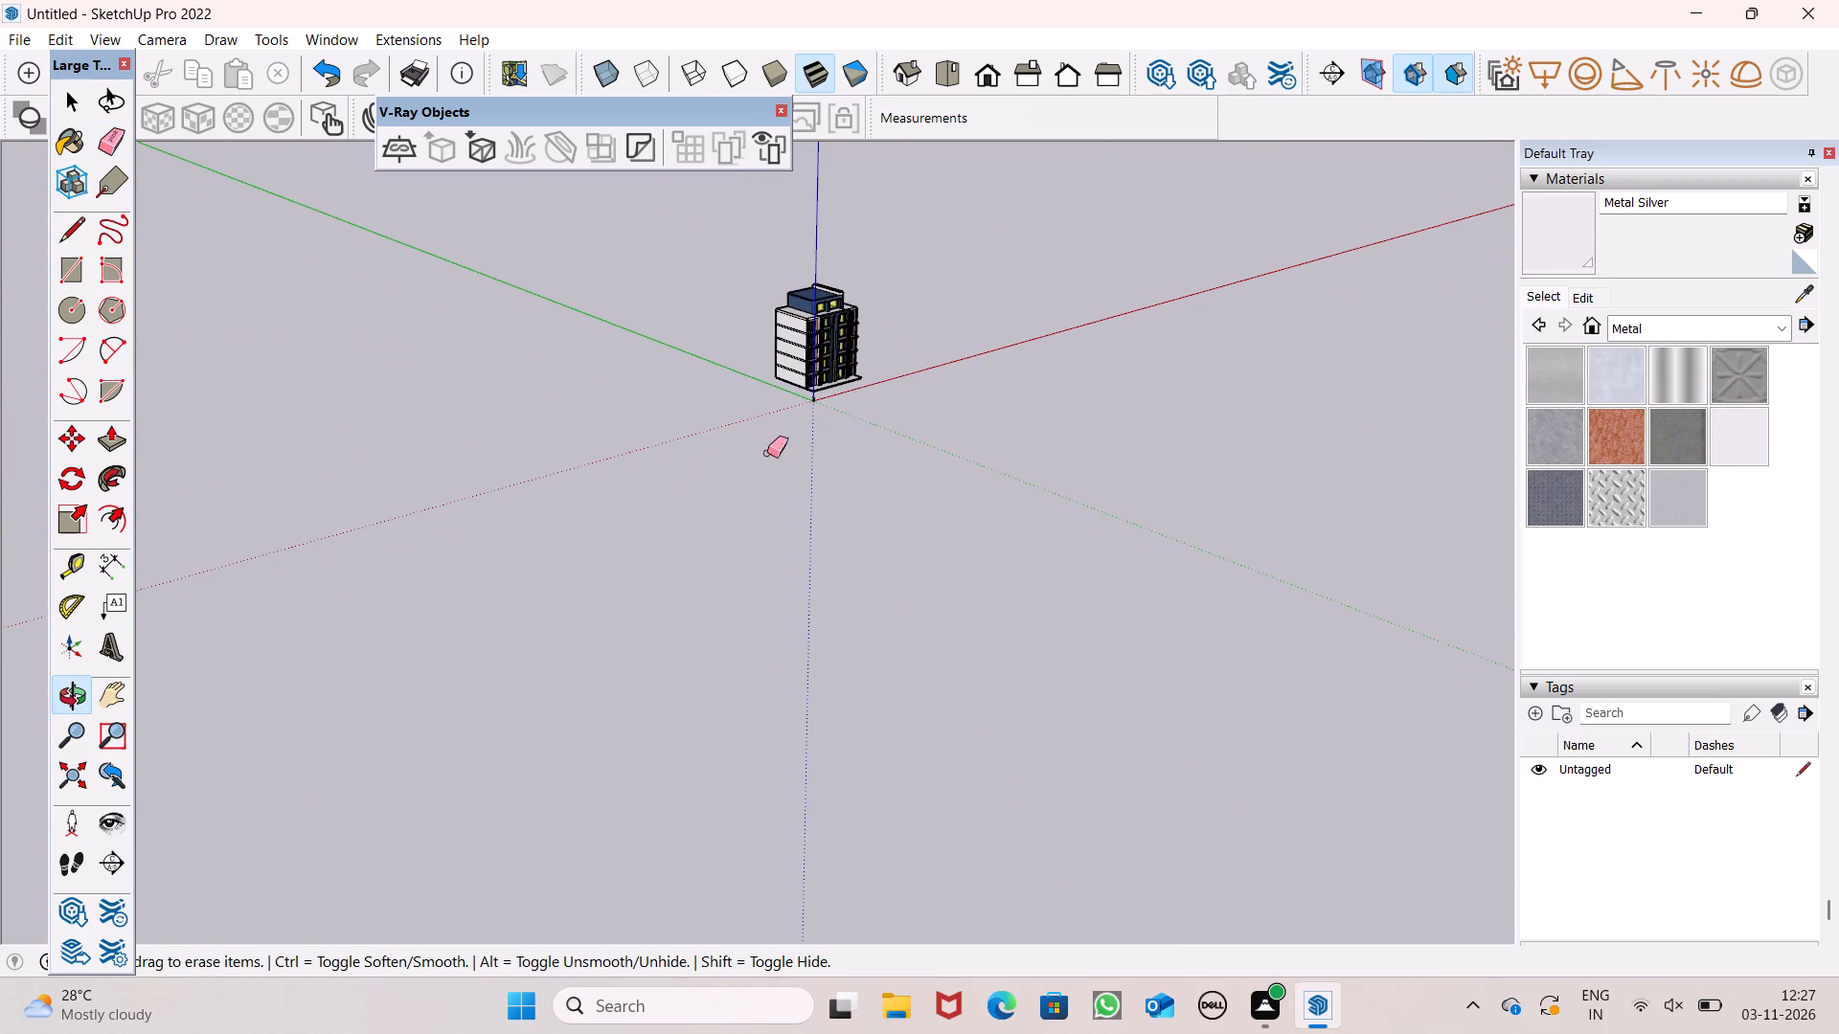
# Examine the pink wing's balcony slabs up close to check the narrow strips outlined along their outer edges.
pyautogui.moveTo(686, 513); pyautogui.dragTo(338, 503, button='middle')
pyautogui.middleClick(314, 499)
pyautogui.scroll(1, 465, 447)
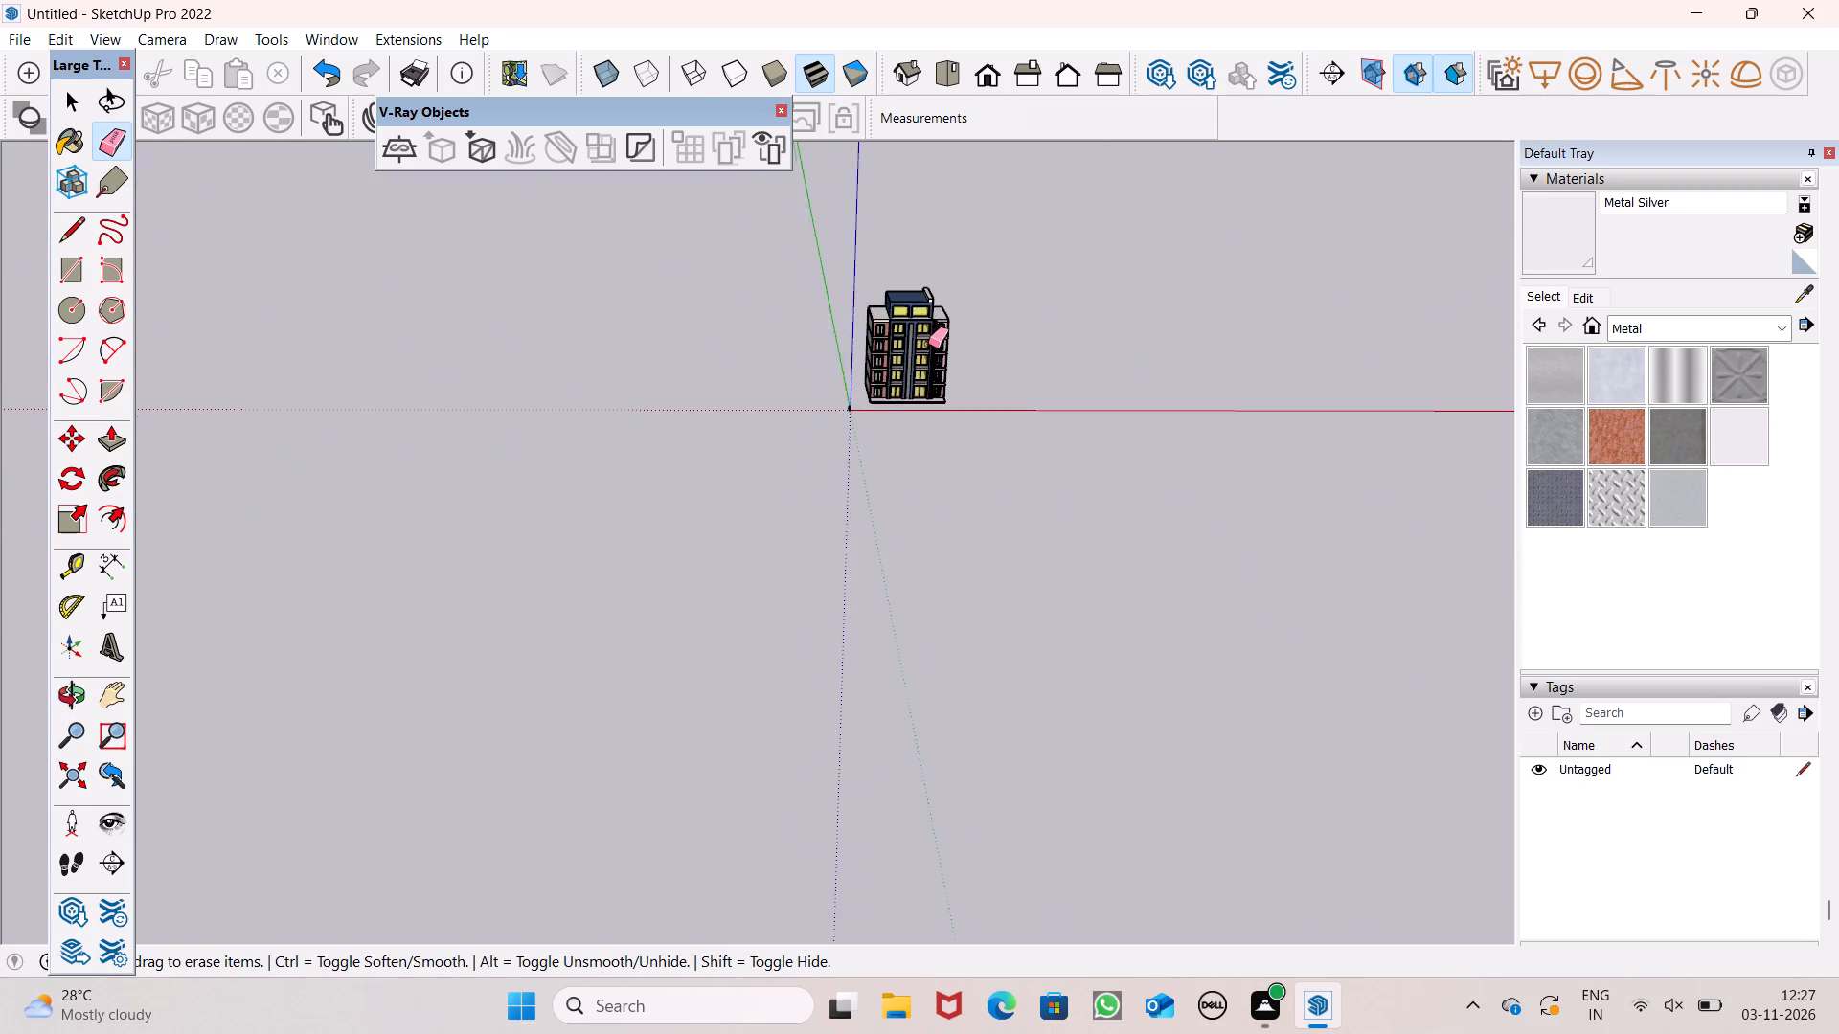
pyautogui.scroll(9, 928, 344)
pyautogui.scroll(8, 956, 460)
pyautogui.scroll(1, 1140, 461)
pyautogui.moveTo(1135, 472); pyautogui.dragTo(1064, 641, button='middle')
pyautogui.scroll(8, 1043, 596)
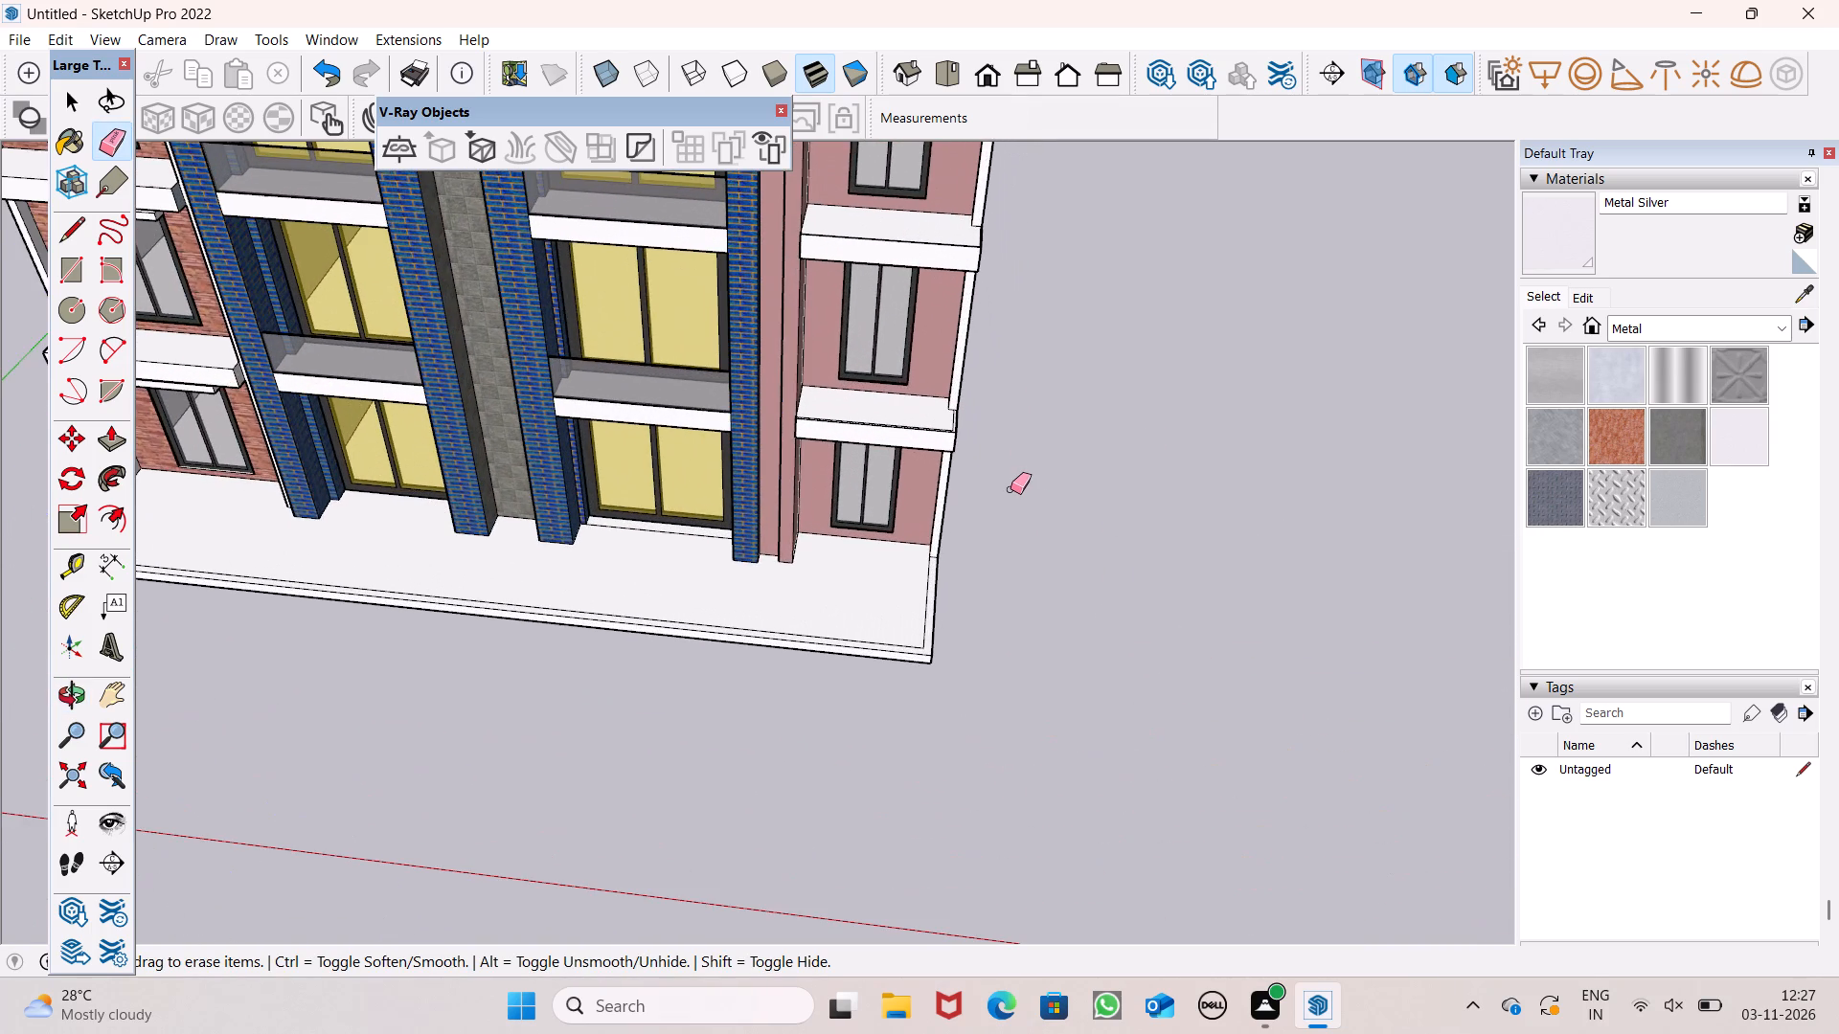
pyautogui.scroll(1, 1135, 426)
pyautogui.moveTo(1139, 484); pyautogui.dragTo(889, 675, button='middle')
pyautogui.scroll(3, 880, 567)
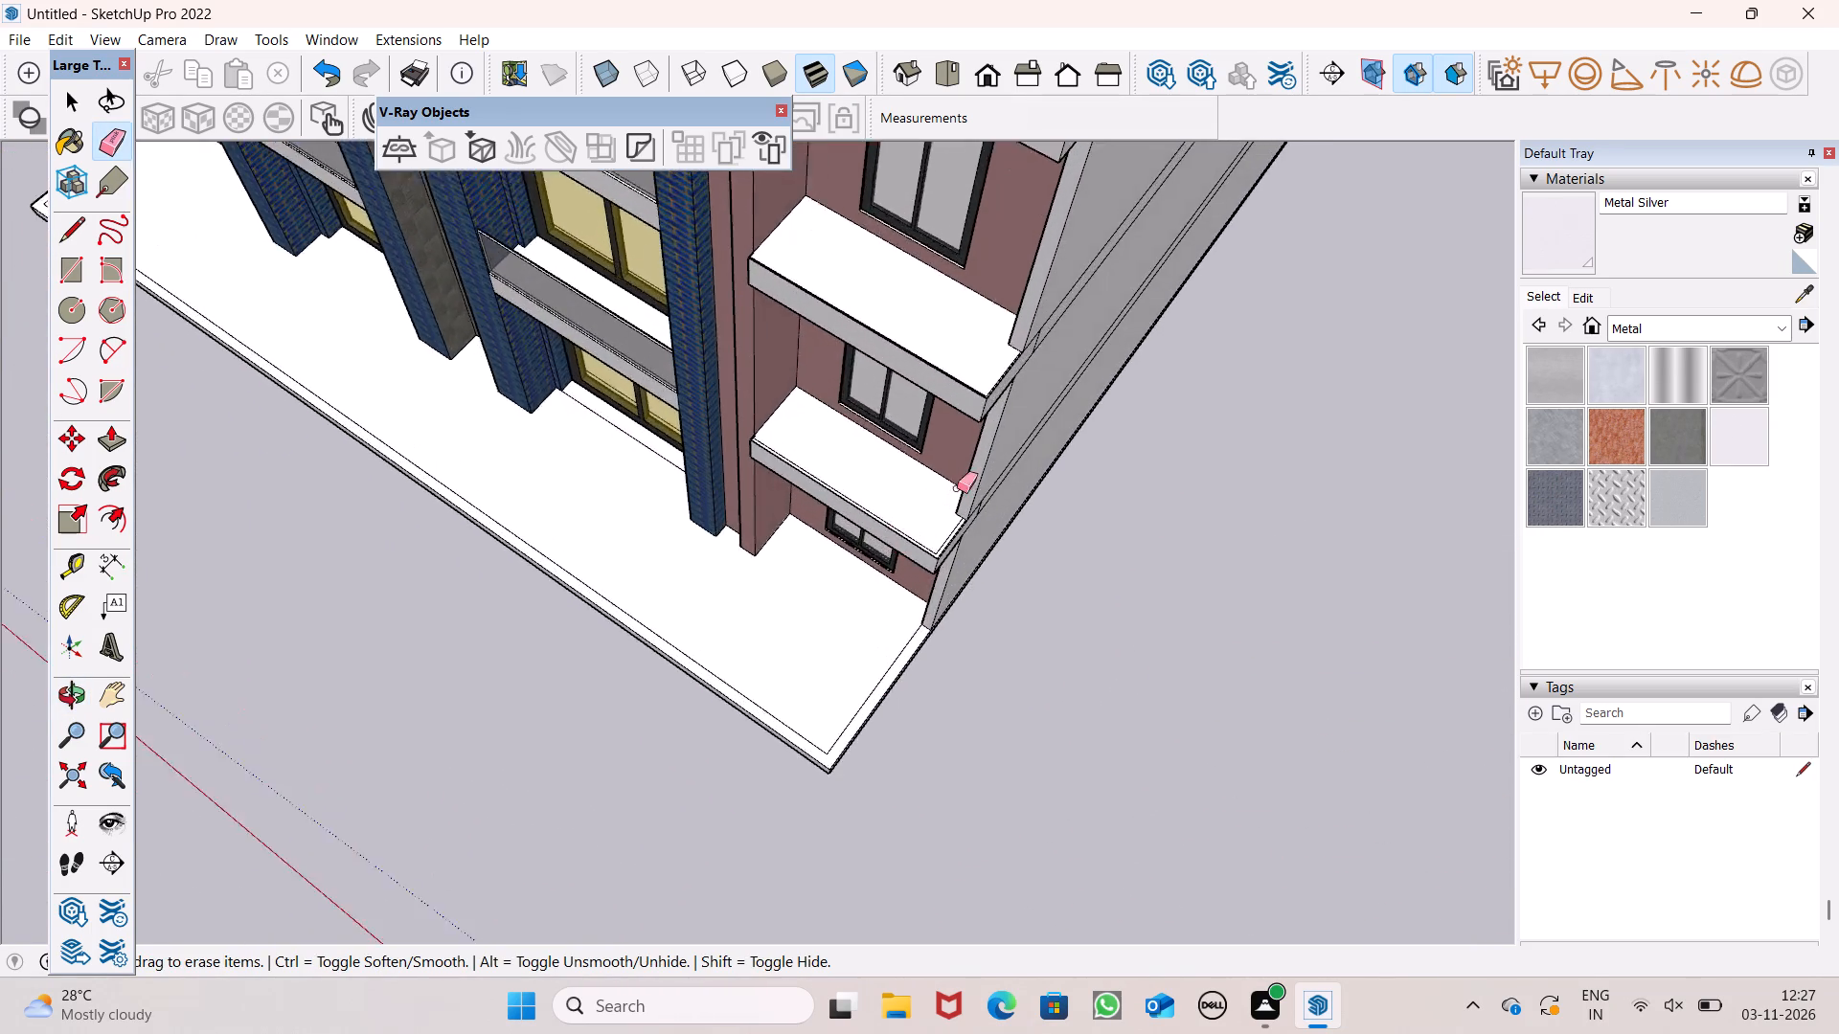
pyautogui.scroll(5, 957, 488)
pyautogui.scroll(8, 955, 380)
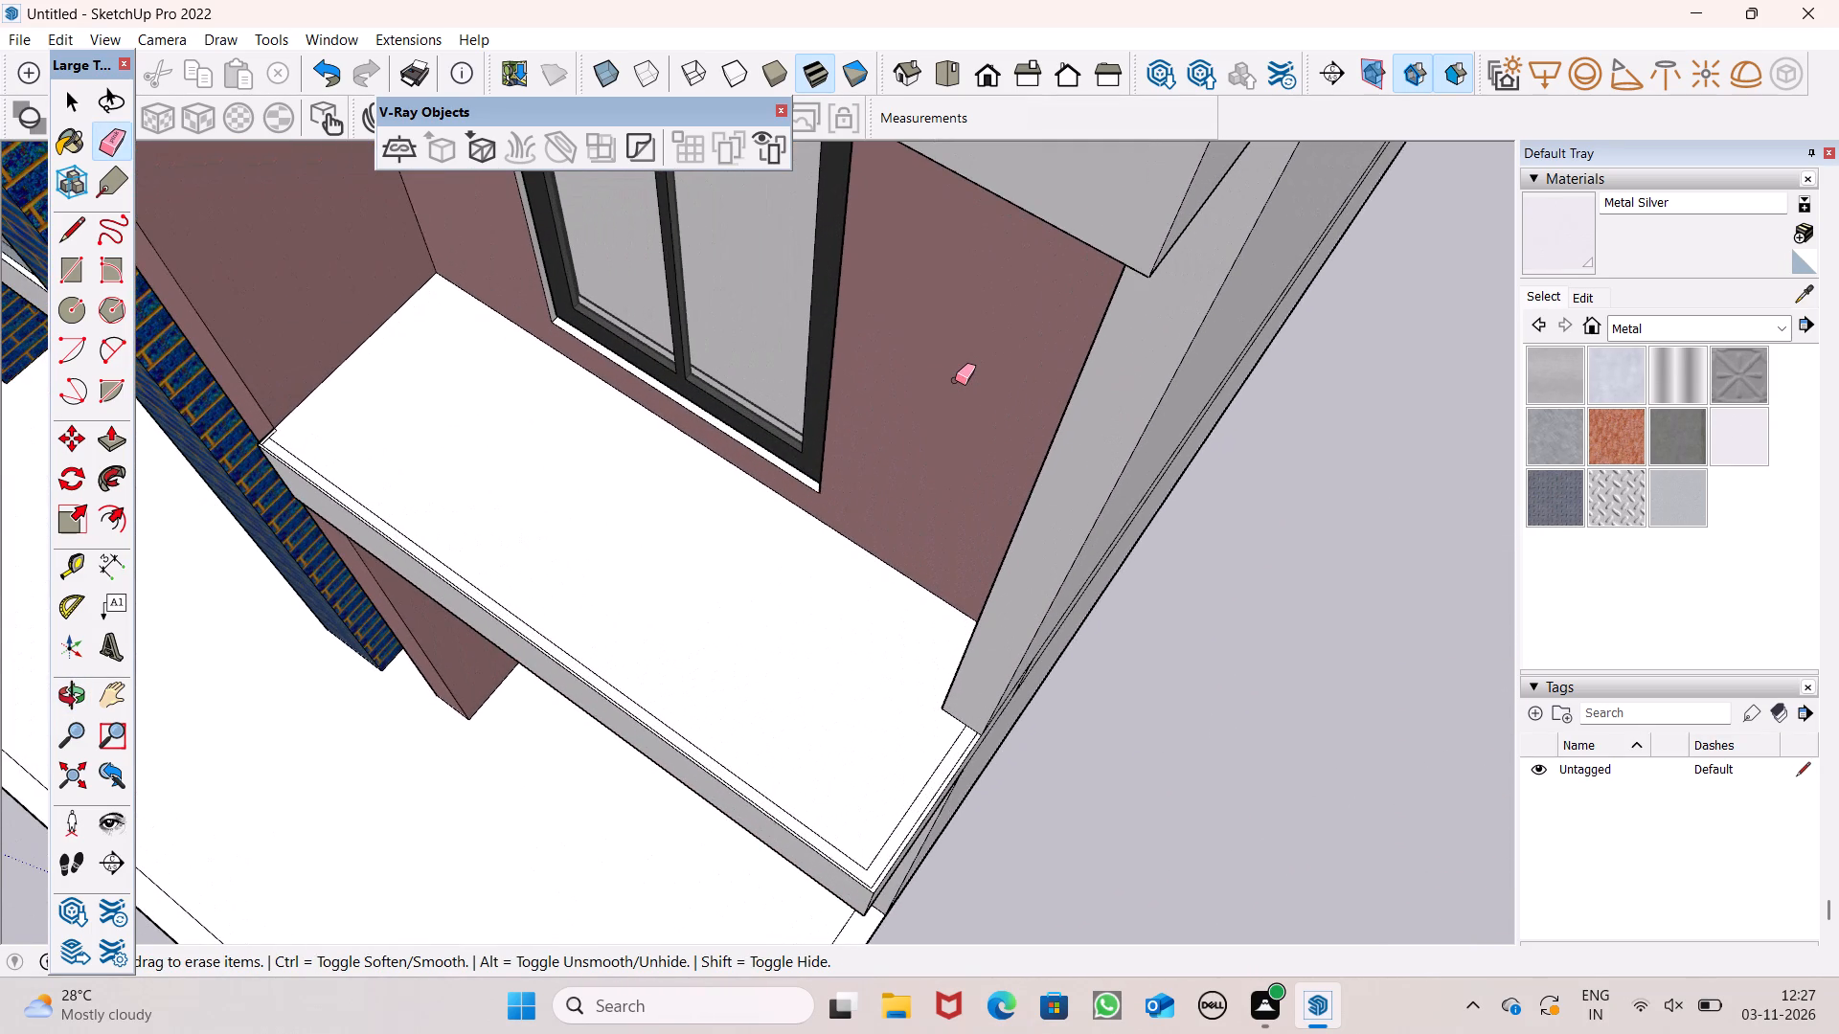
pyautogui.scroll(-3, 1080, 622)
pyautogui.scroll(9, 1138, 422)
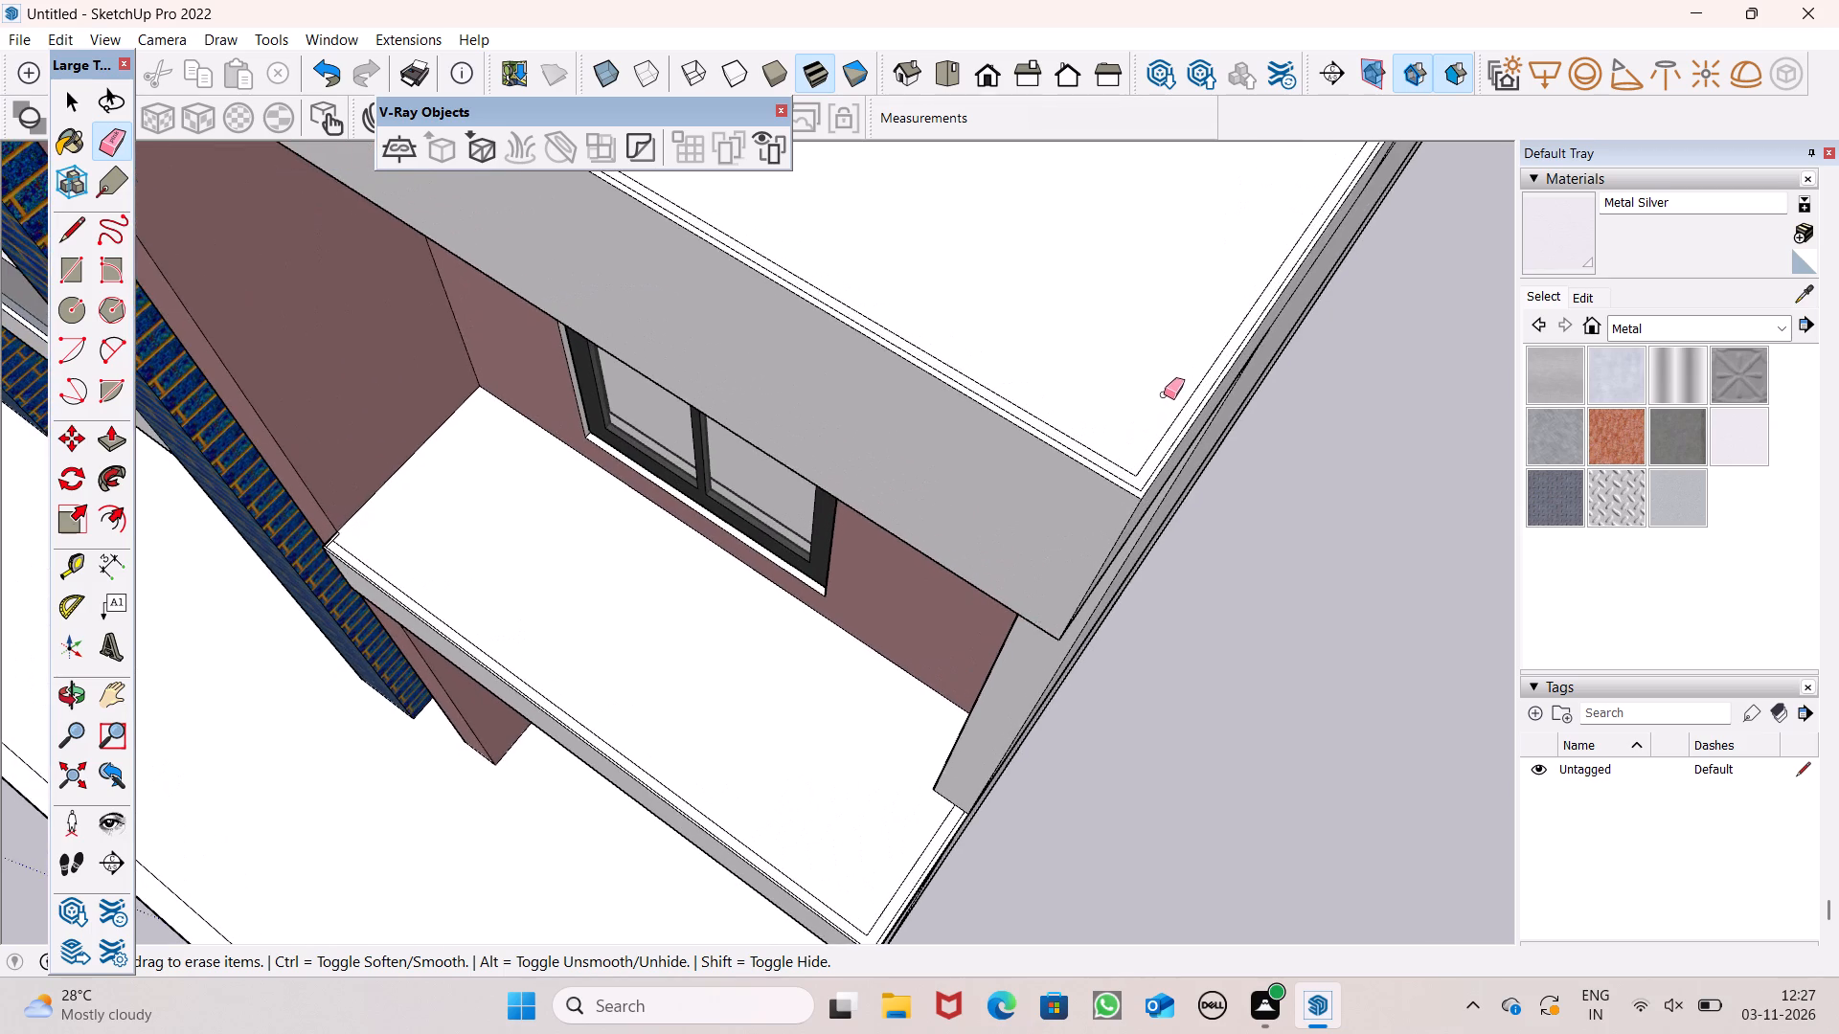
pyautogui.scroll(1, 1174, 385)
pyautogui.moveTo(1157, 455); pyautogui.dragTo(1117, 529, button='middle')
pyautogui.scroll(5, 1117, 529)
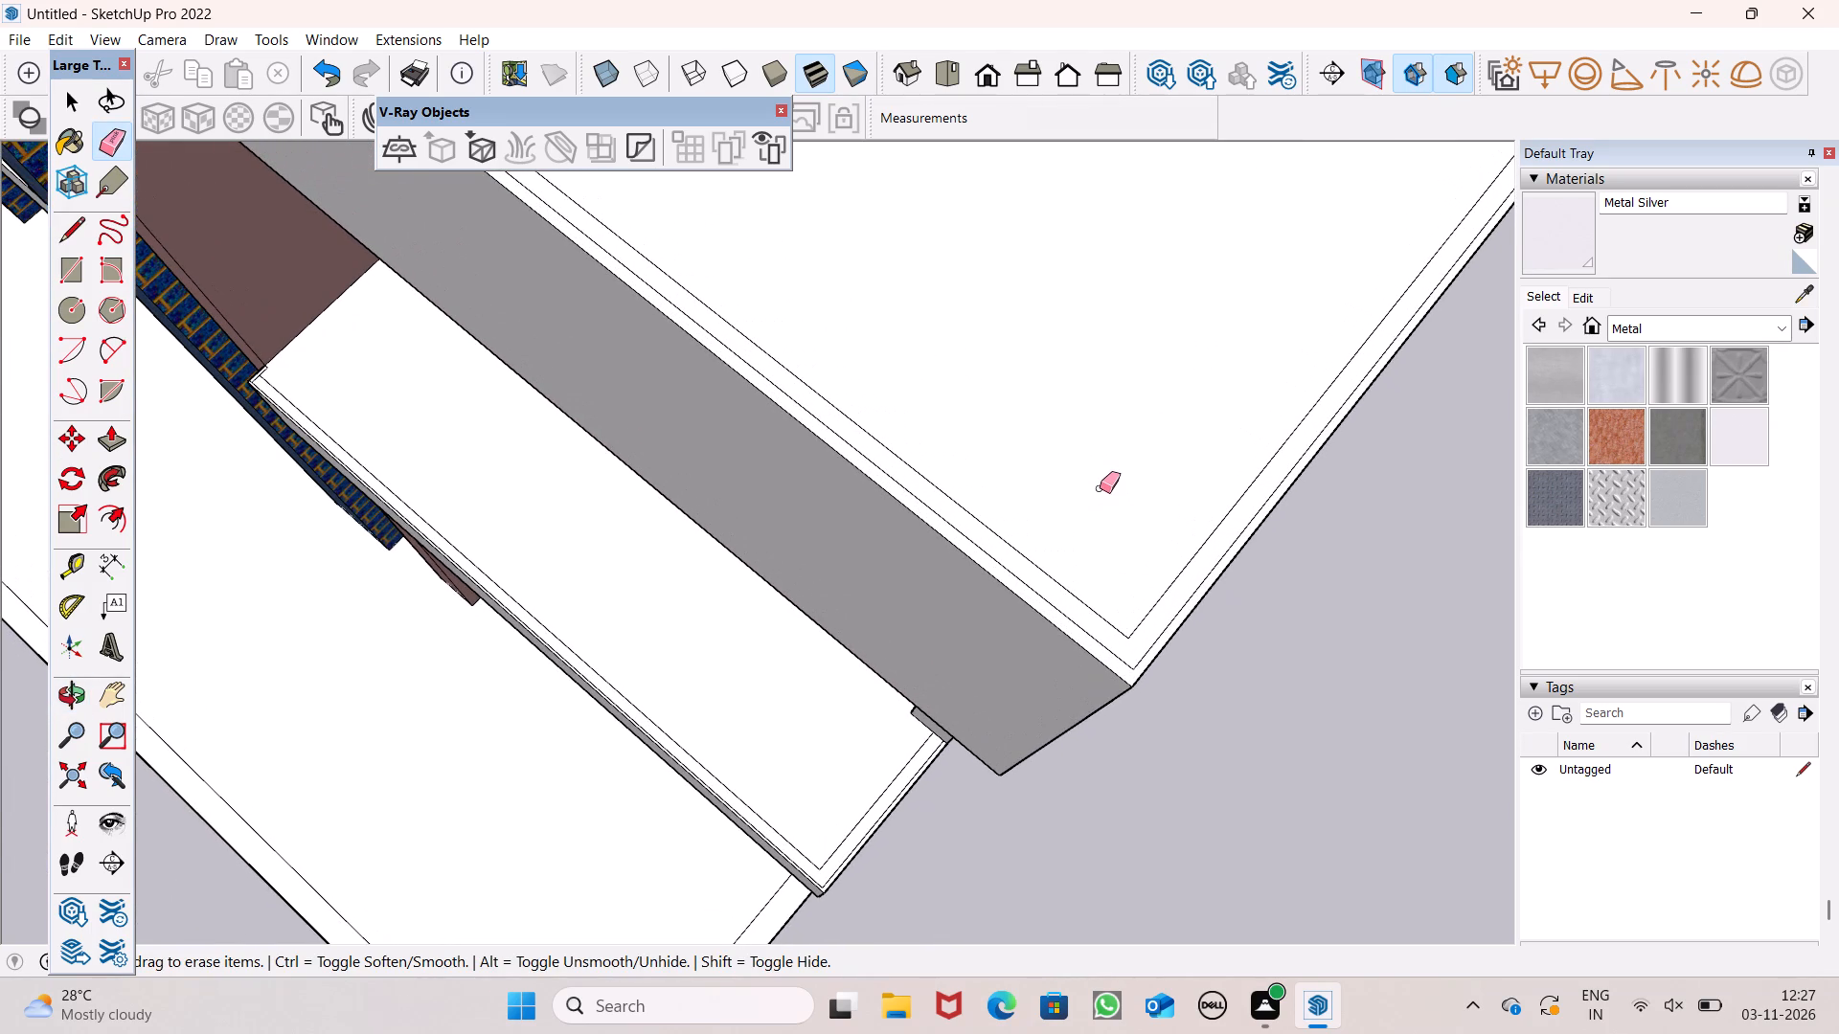
pyautogui.press('space')
pyautogui.scroll(-13, 1078, 528)
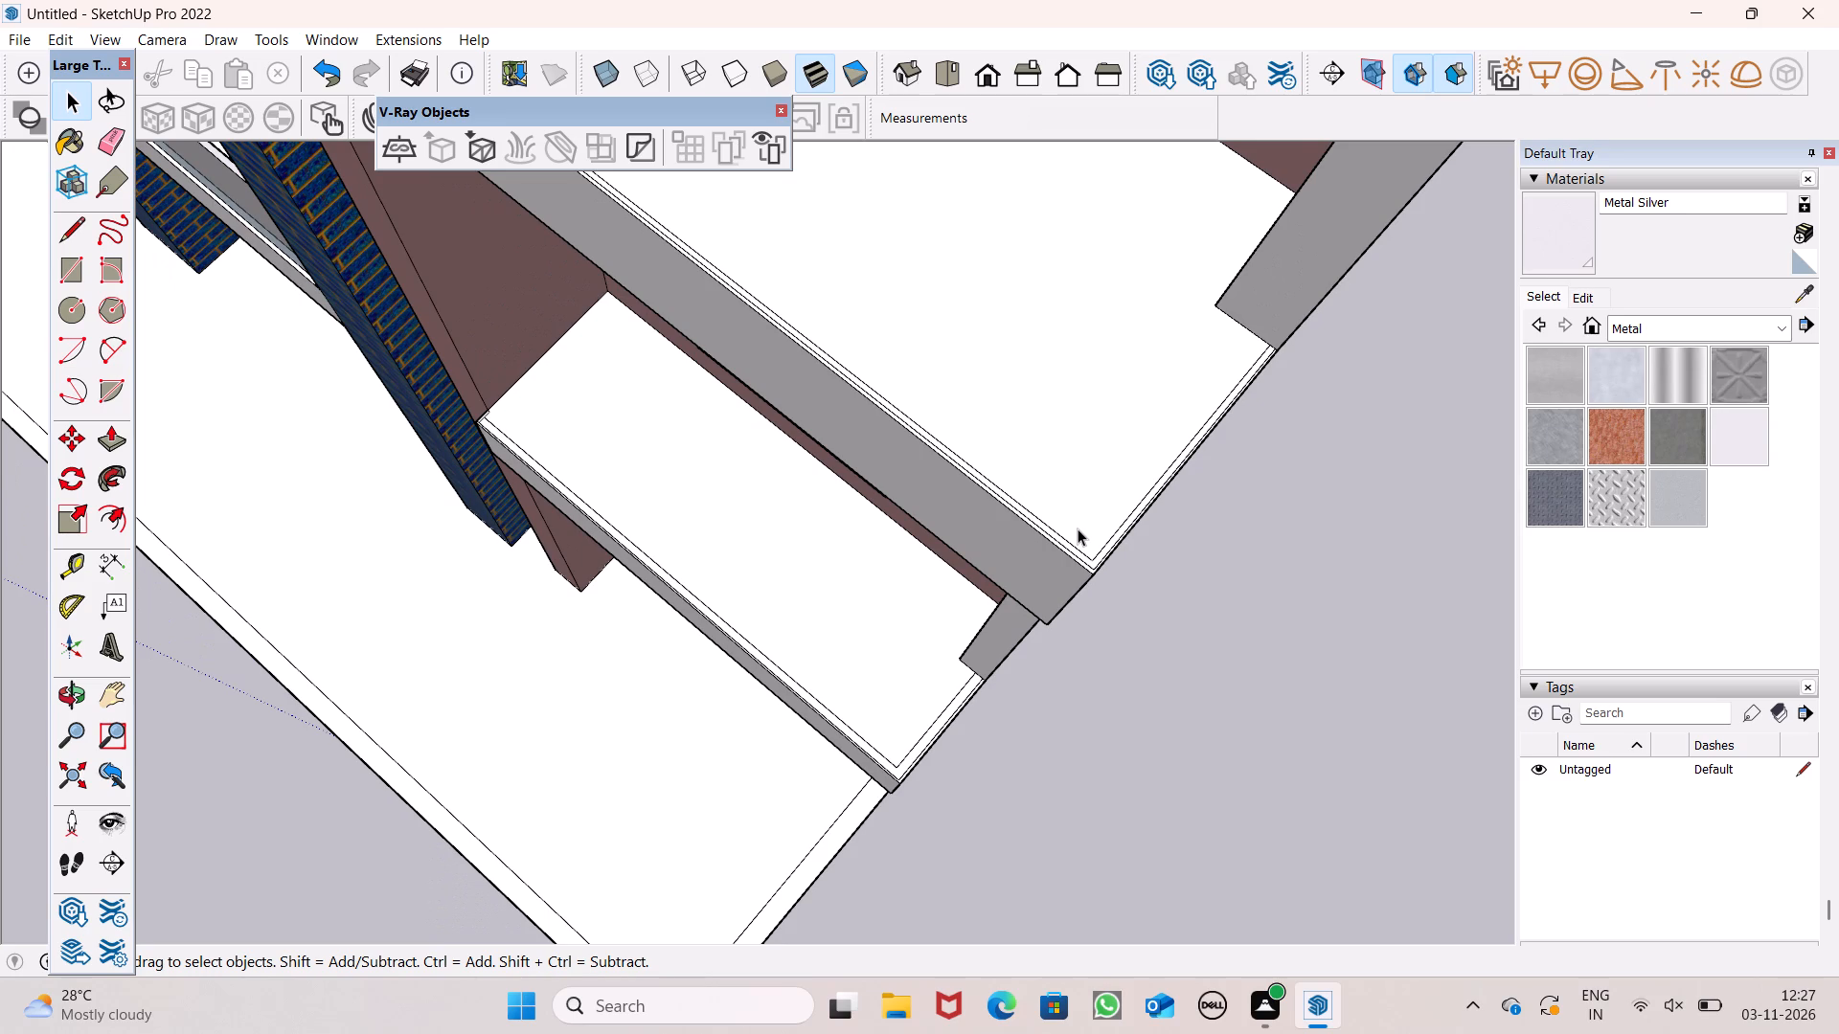
pyautogui.scroll(-12, 1079, 536)
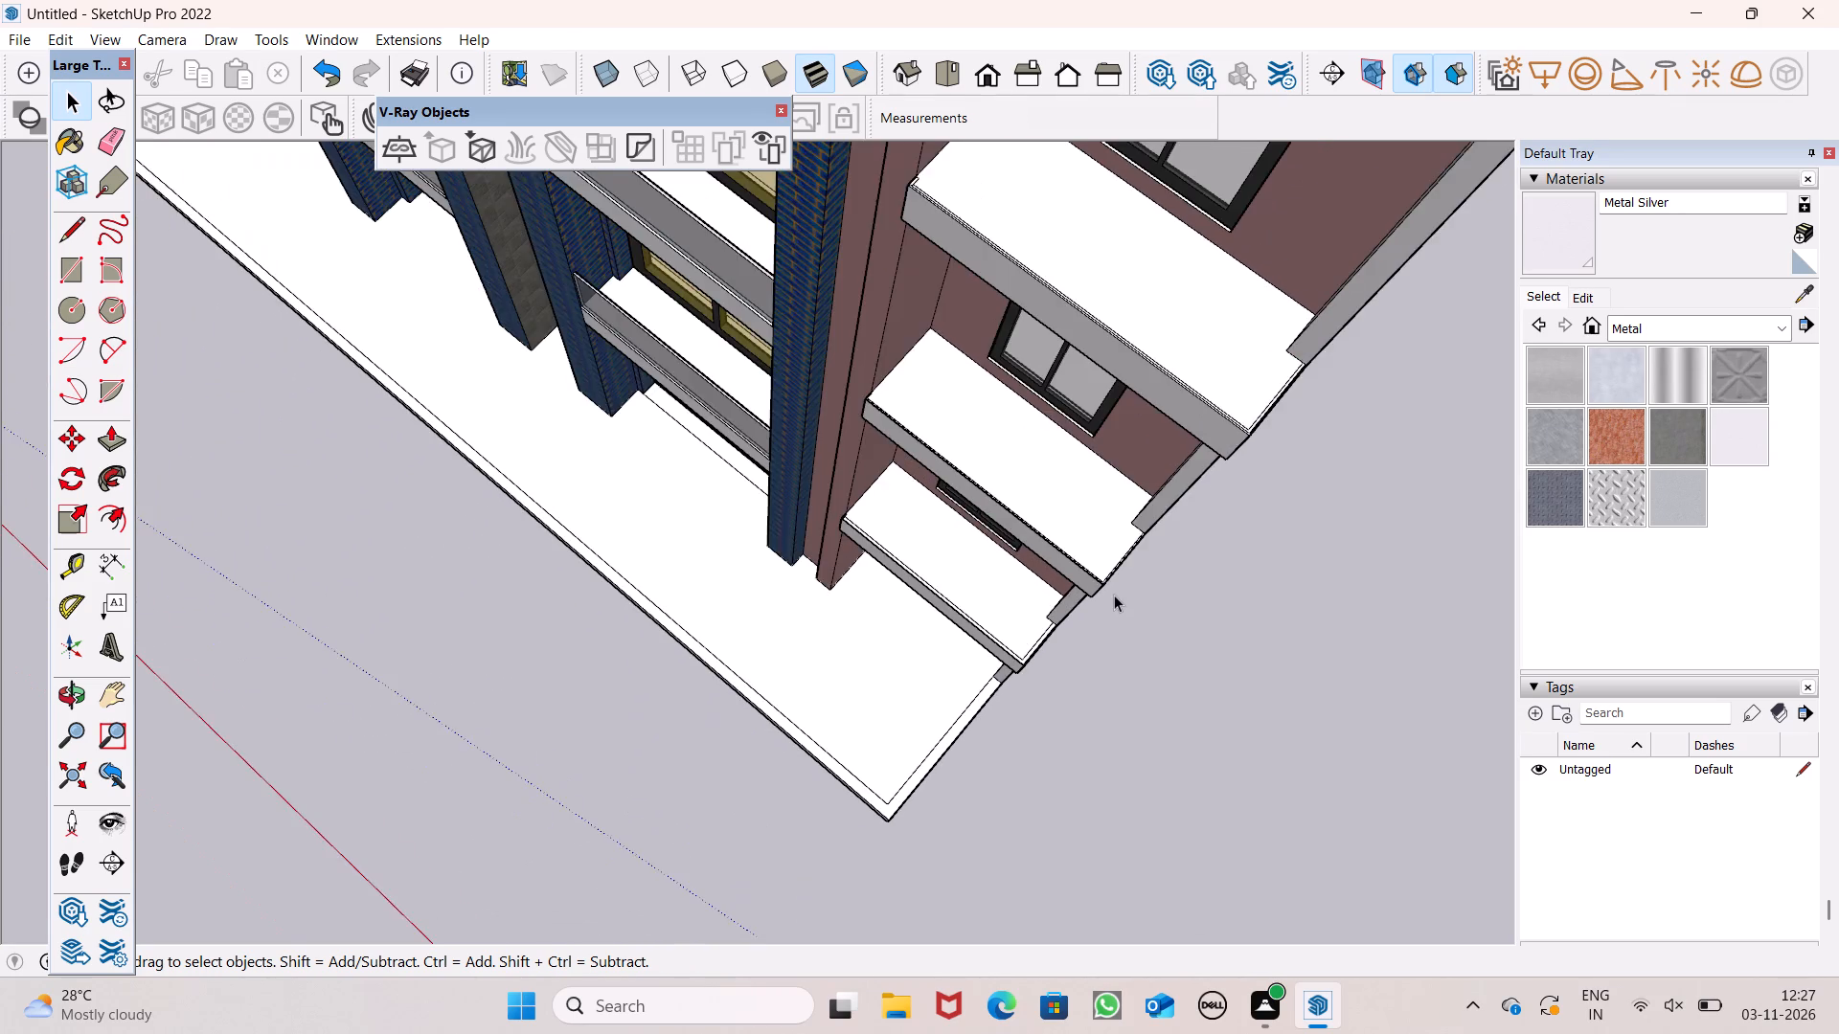
pyautogui.scroll(-9, 1114, 595)
# Look over the whole facade, comparing the red brick wing's balcony slabs with those of the blue bays and pink wing.
pyautogui.moveTo(889, 614); pyautogui.dragTo(1233, 475, button='middle')
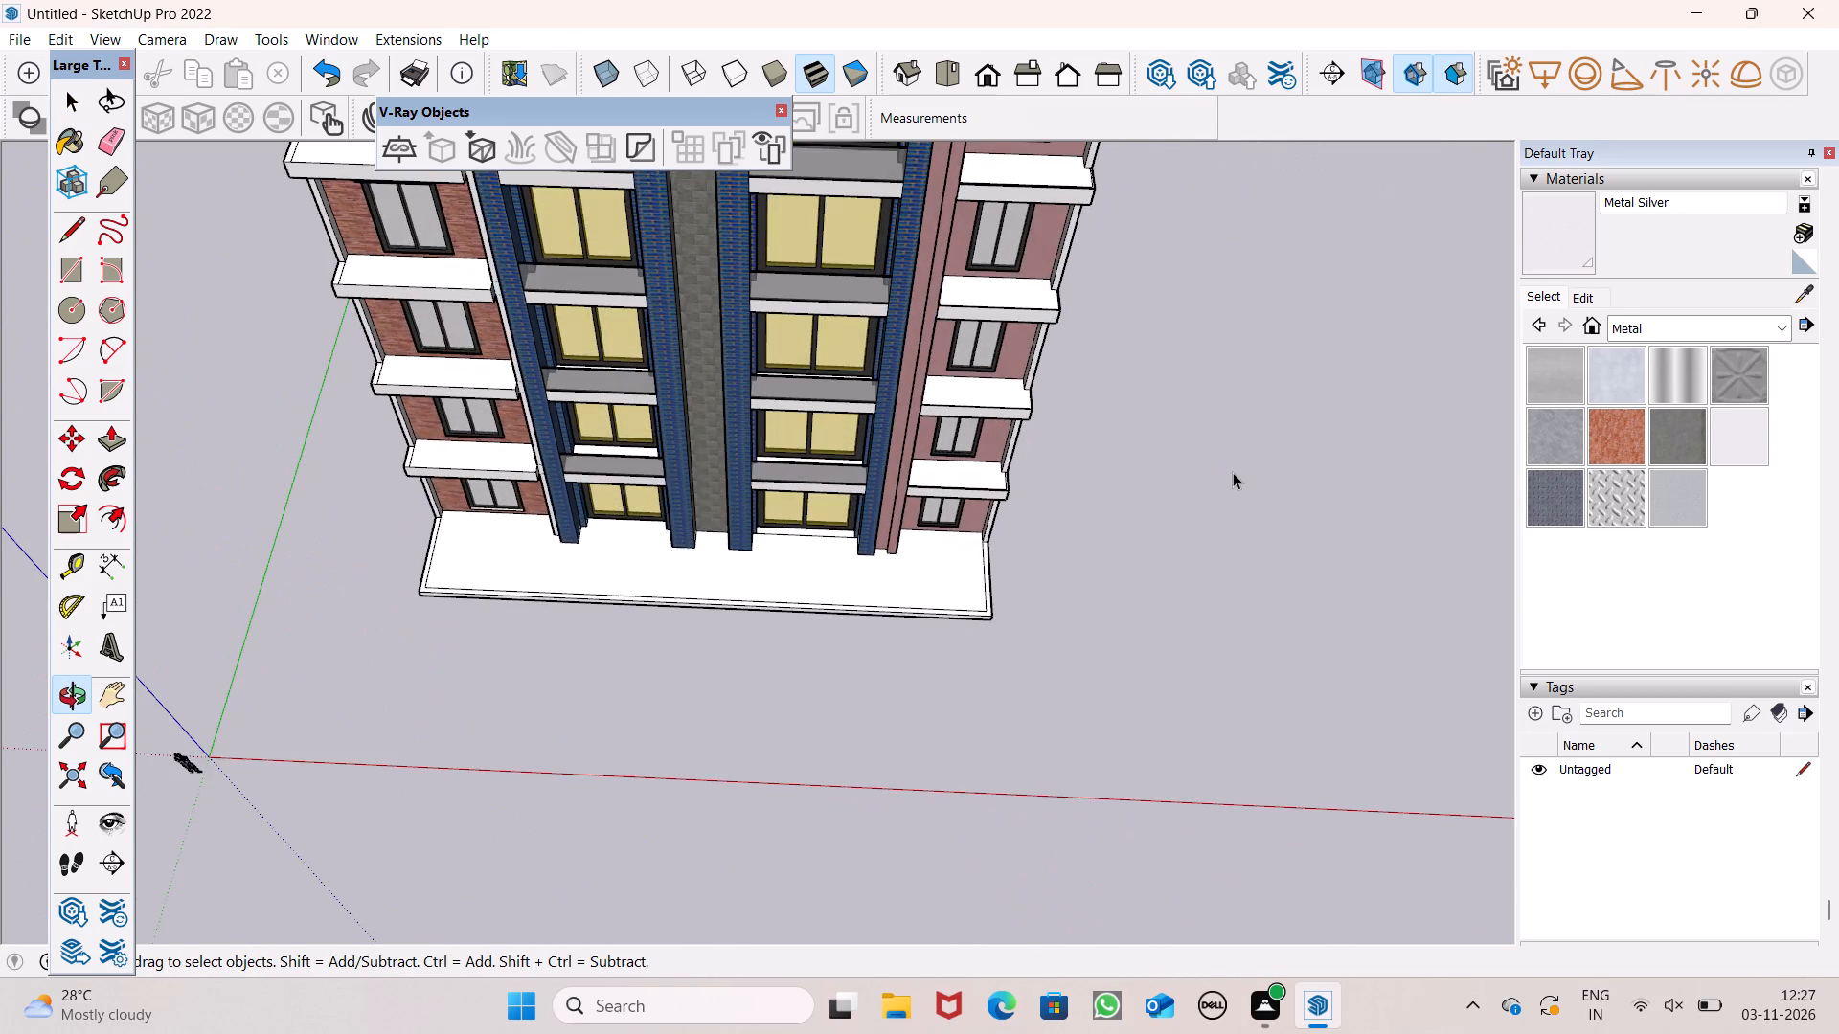
pyautogui.scroll(-6, 1233, 472)
pyautogui.scroll(8, 608, 352)
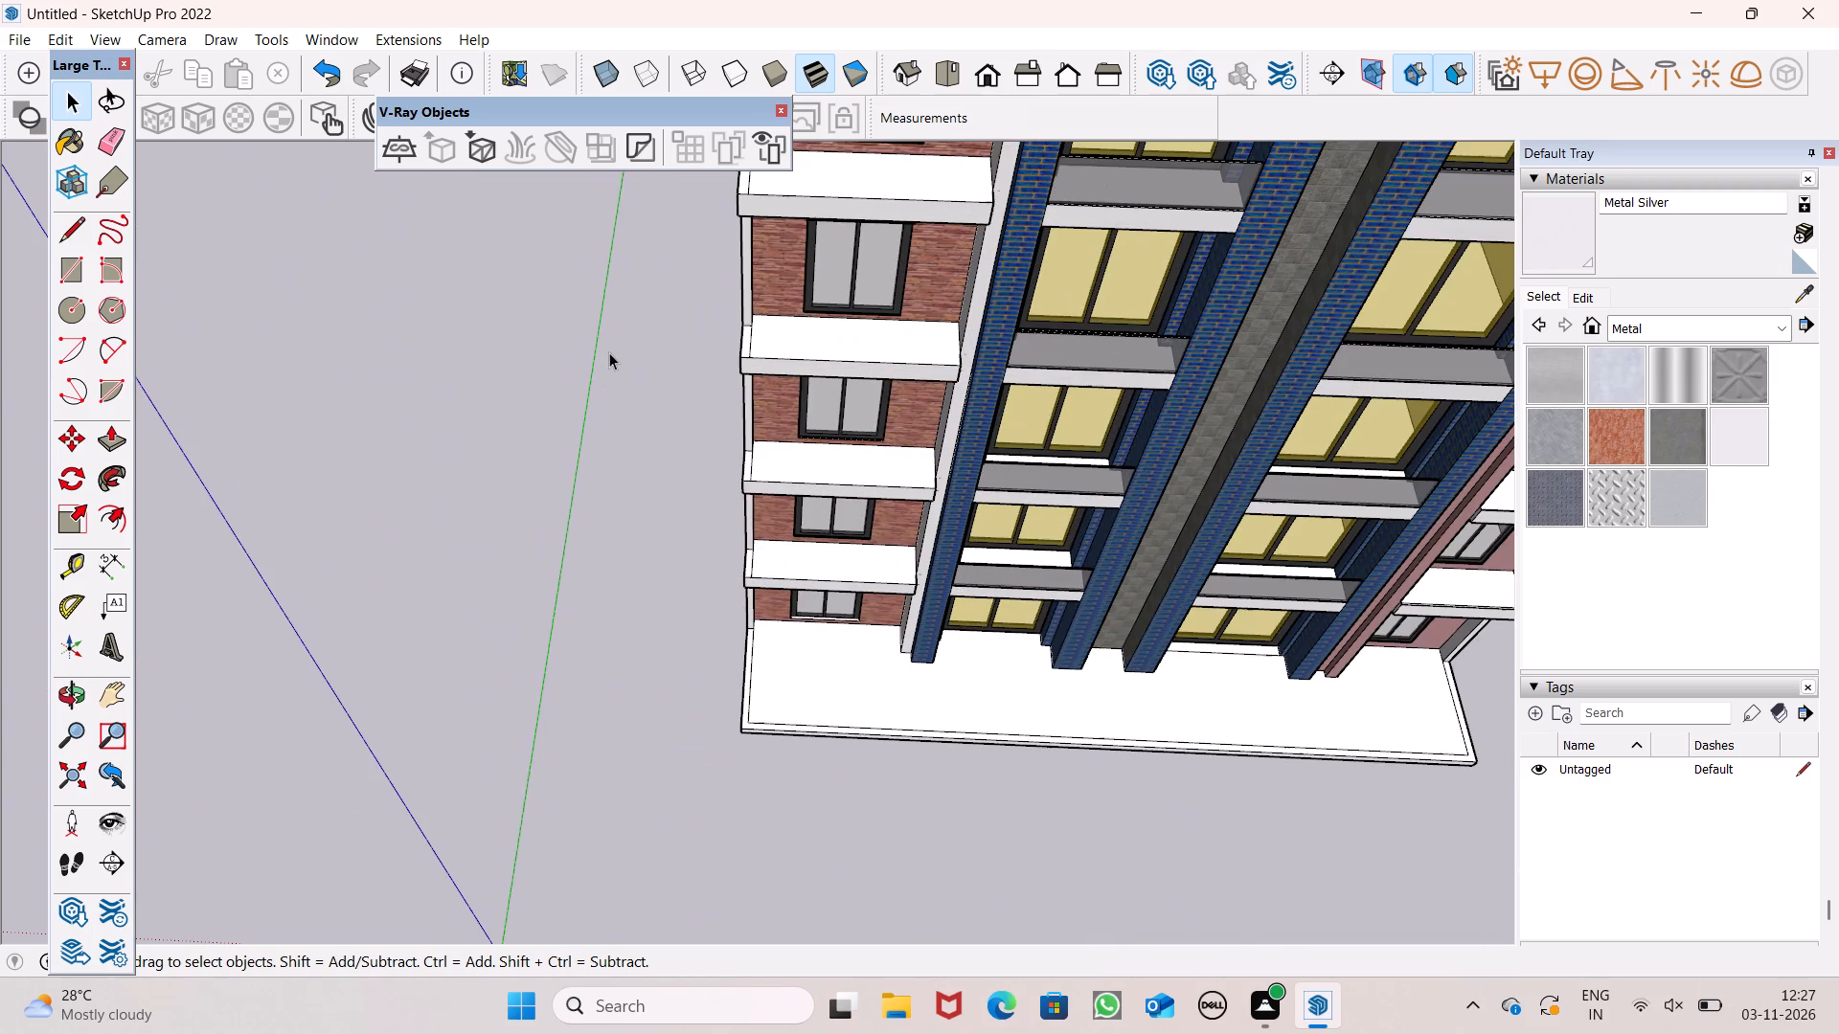
pyautogui.scroll(1, 701, 374)
pyautogui.moveTo(714, 416); pyautogui.dragTo(701, 515, button='middle')
pyautogui.scroll(1, 701, 515)
pyautogui.scroll(-8, 440, 449)
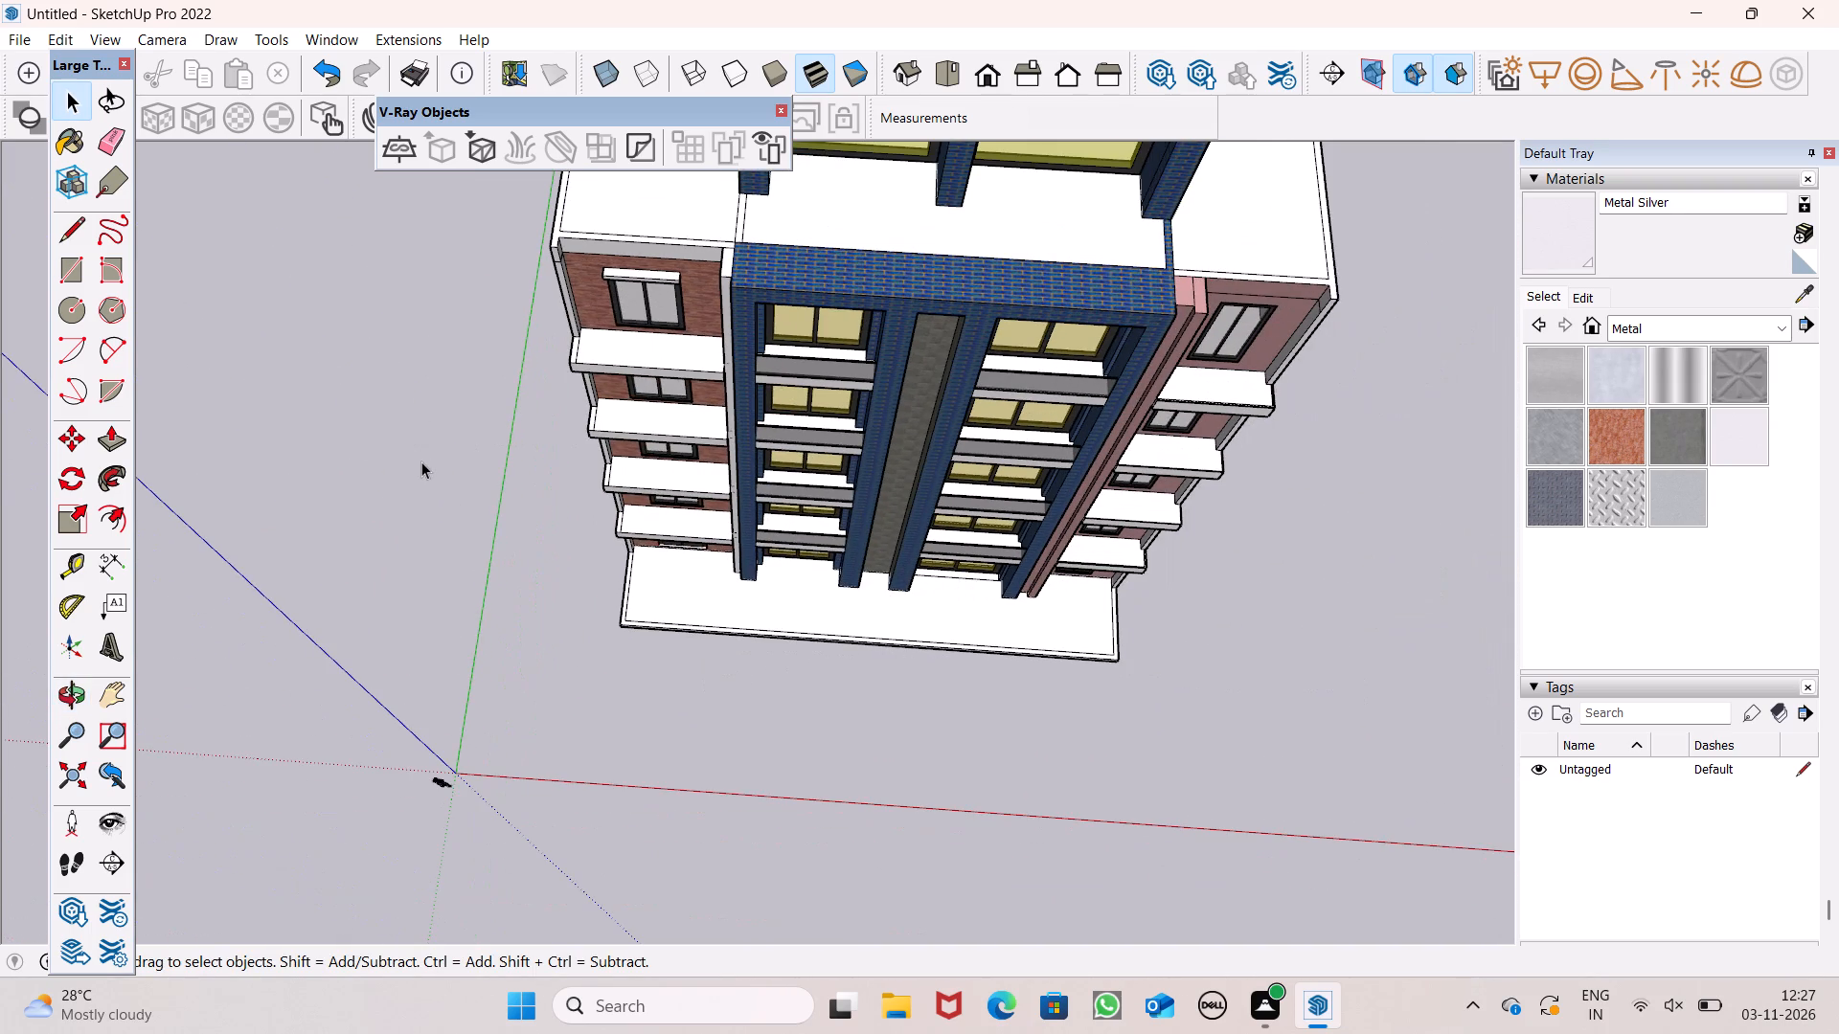
pyautogui.scroll(6, 921, 484)
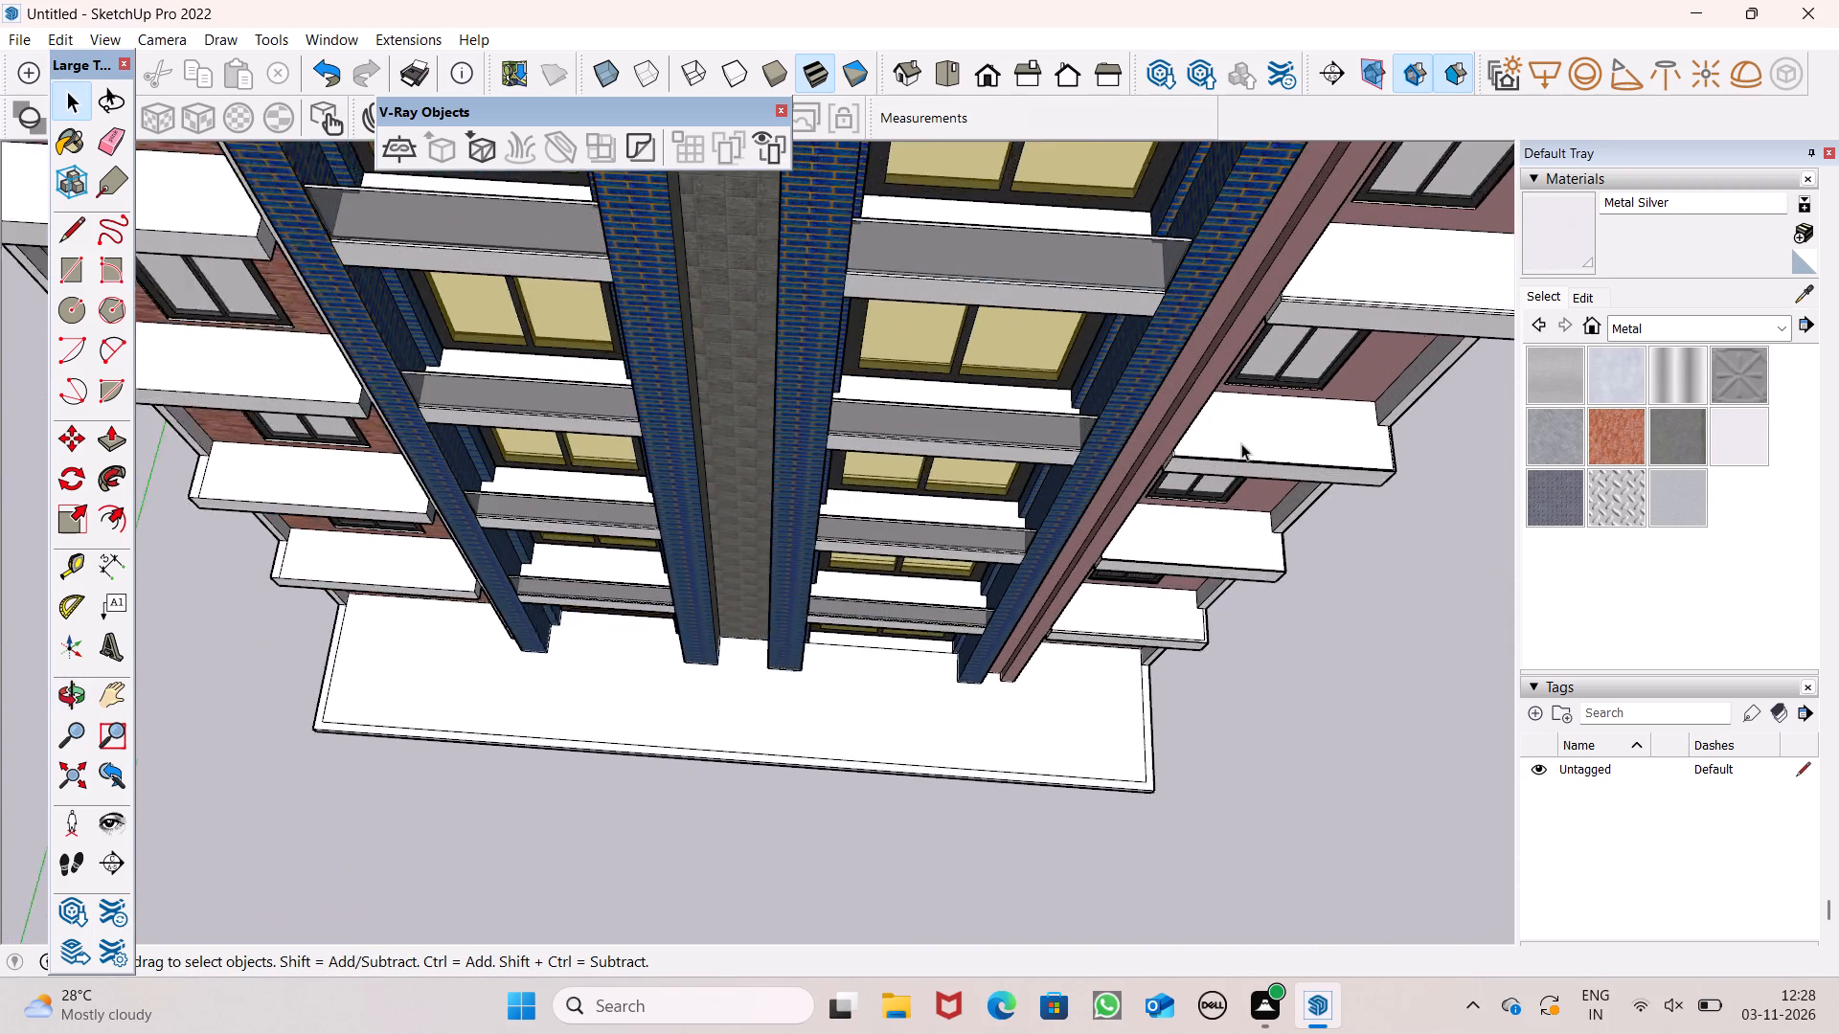
pyautogui.scroll(12, 1241, 443)
pyautogui.scroll(-7, 1260, 439)
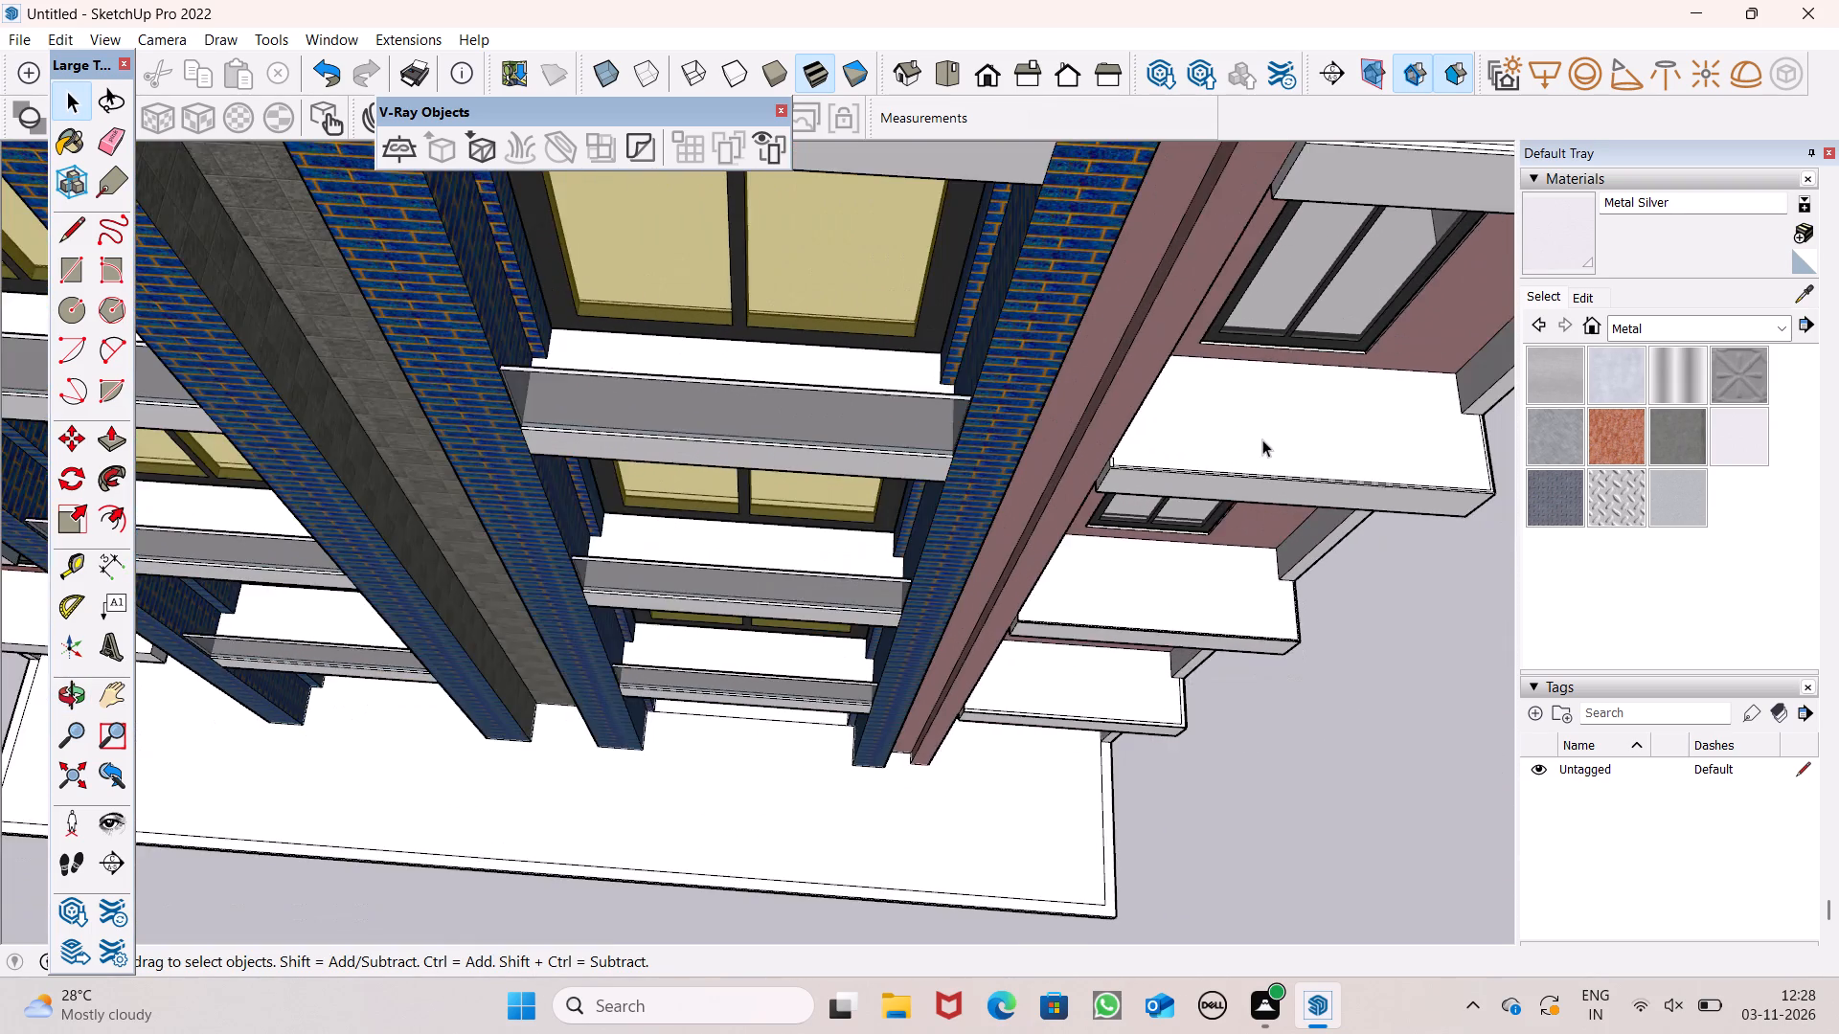
pyautogui.scroll(-13, 1300, 456)
pyautogui.scroll(8, 723, 483)
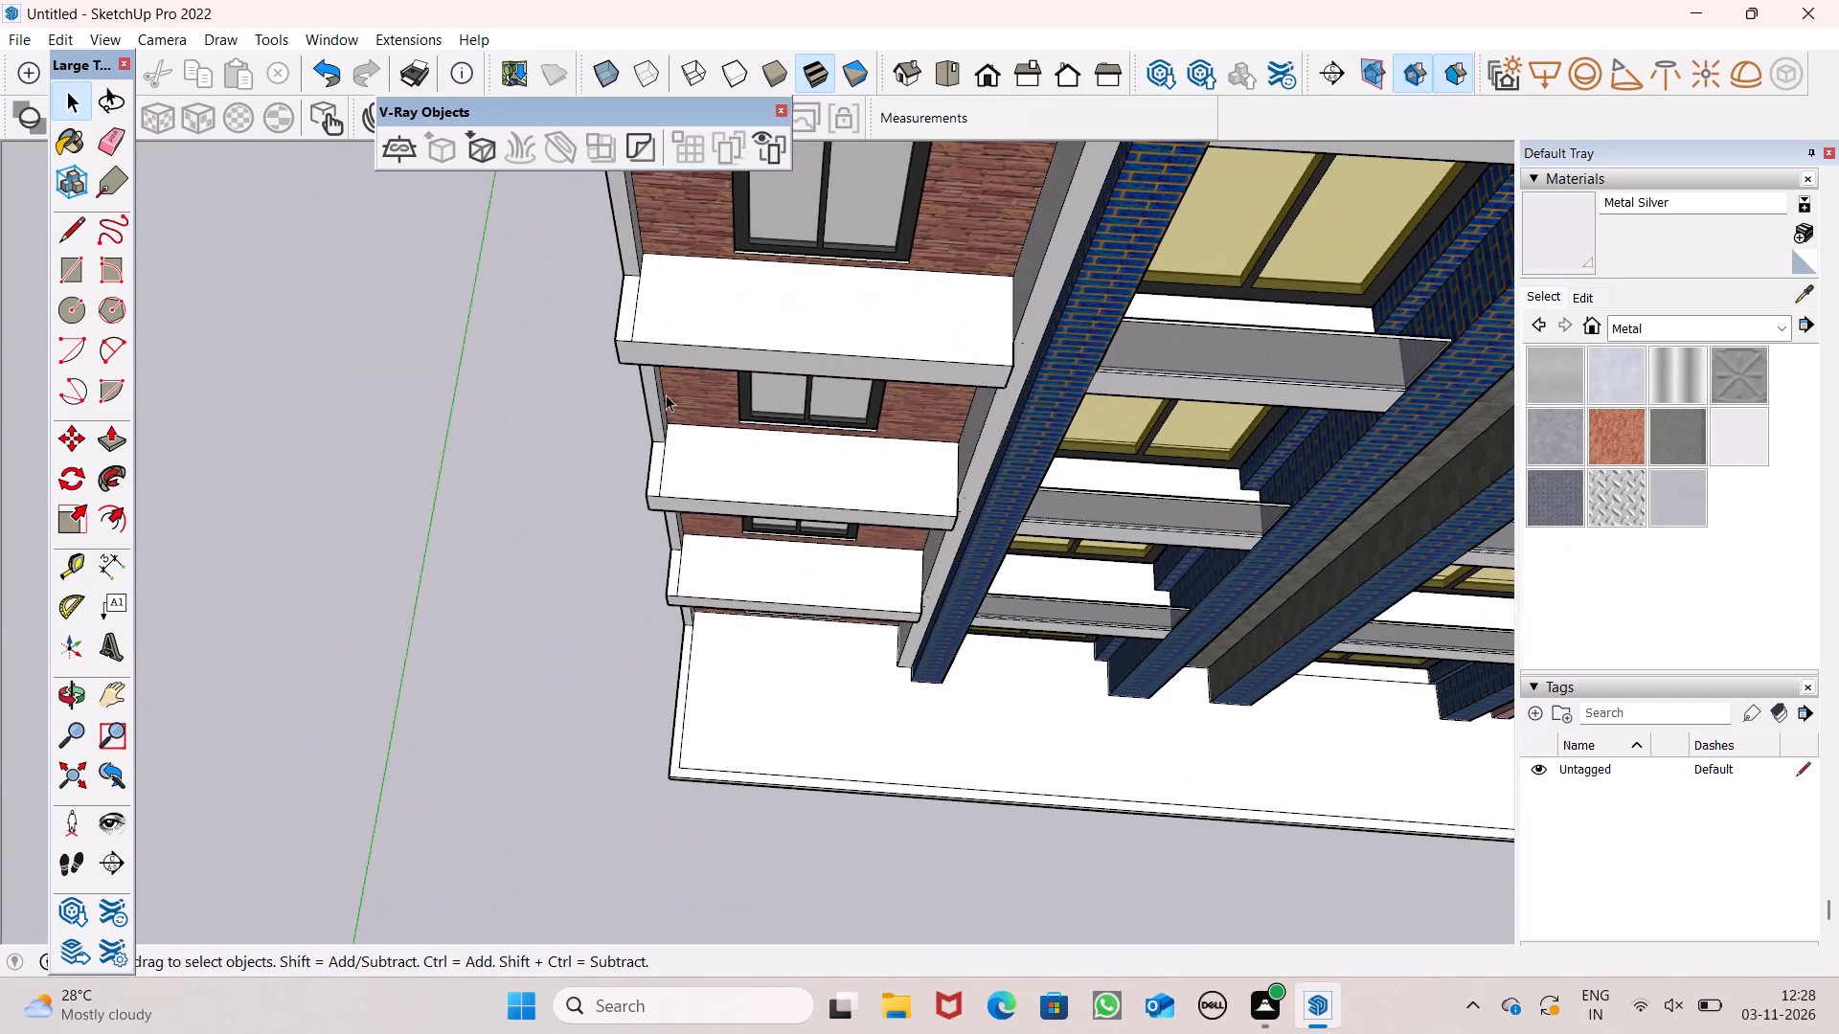
pyautogui.scroll(-4, 872, 553)
pyautogui.scroll(-6, 805, 483)
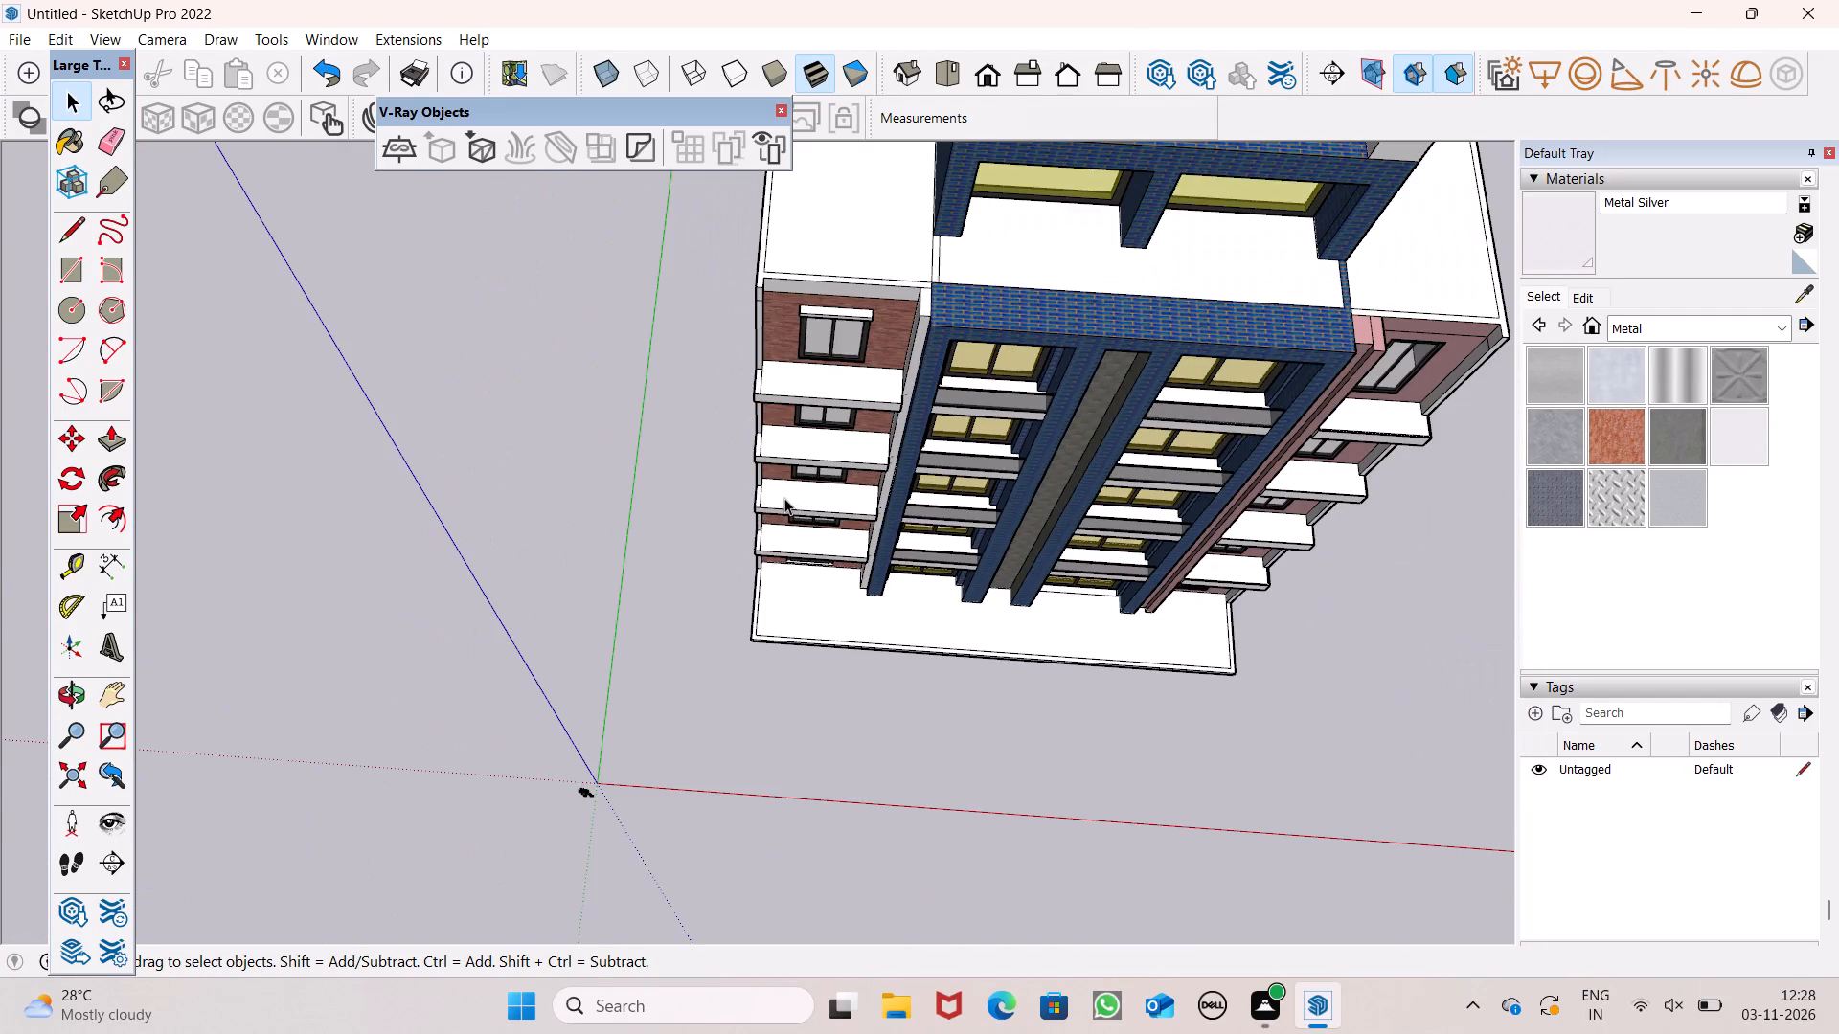
pyautogui.scroll(-4, 784, 498)
pyautogui.scroll(7, 1017, 481)
pyautogui.scroll(1, 1246, 480)
pyautogui.moveTo(1237, 490); pyautogui.dragTo(687, 413, button='middle')
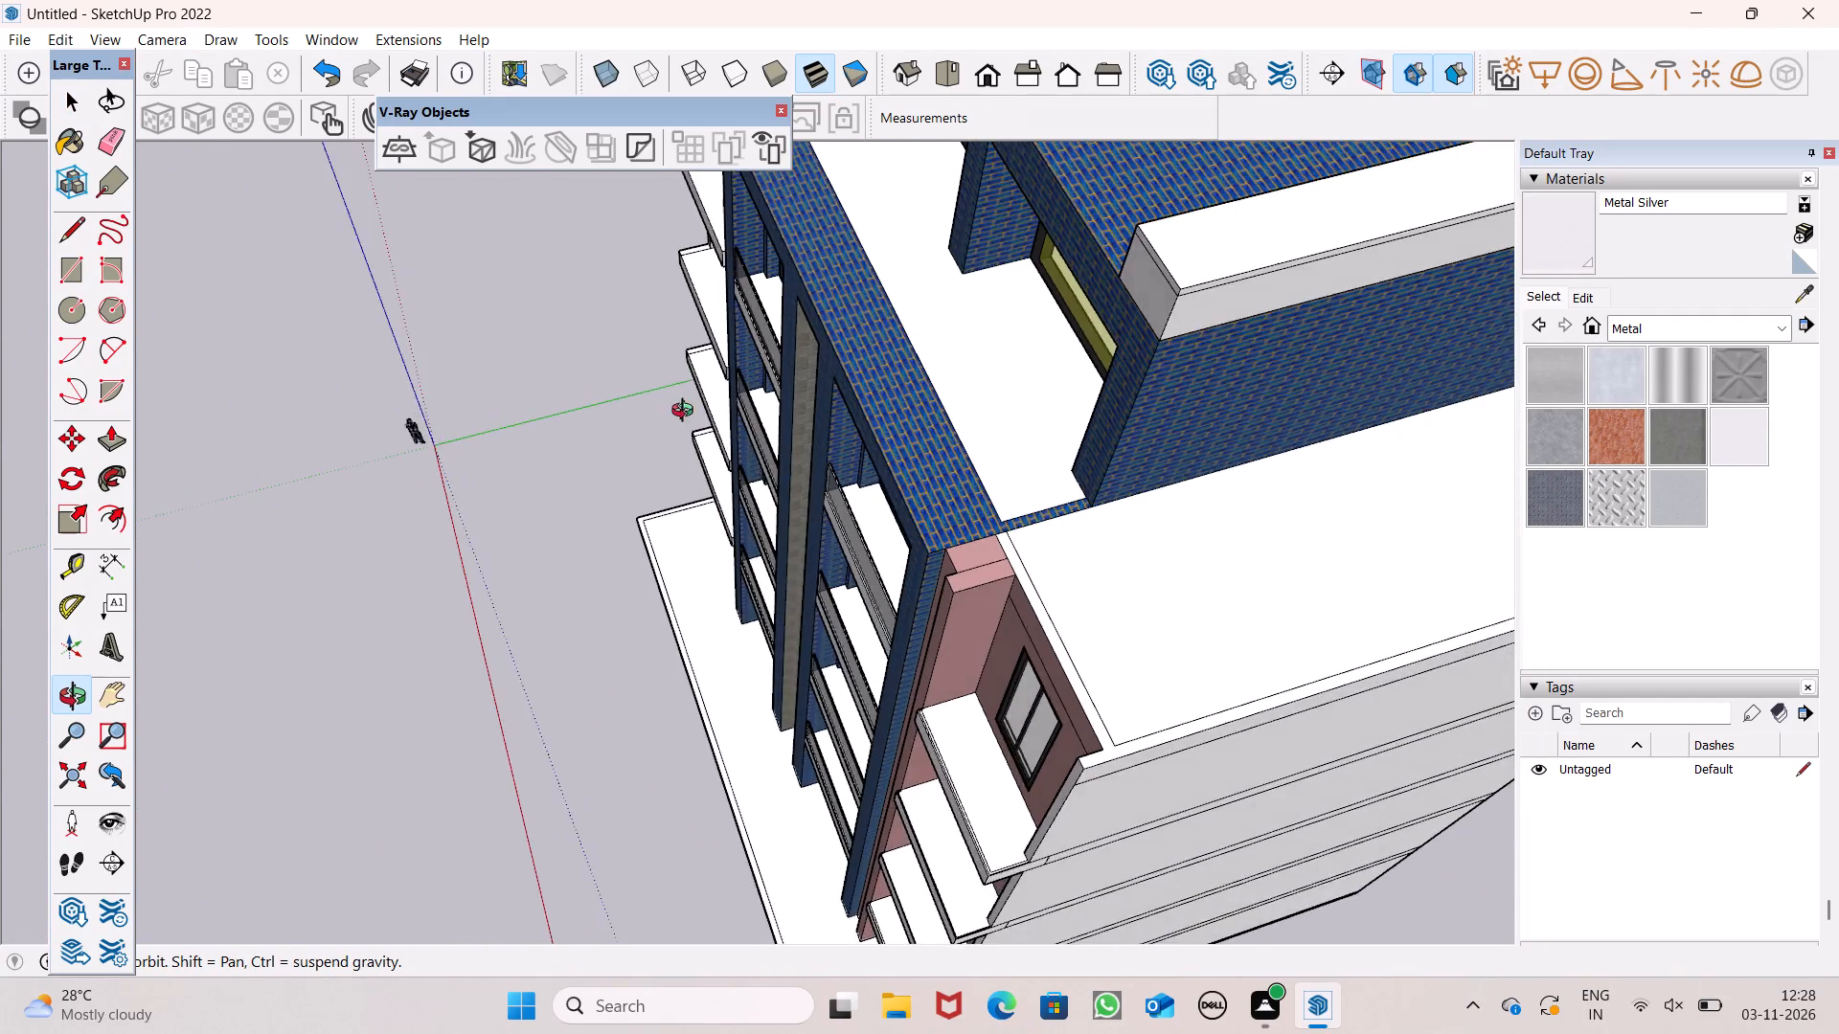
pyautogui.moveTo(687, 413); pyautogui.dragTo(1250, 446, button='middle')
pyautogui.scroll(-5, 707, 434)
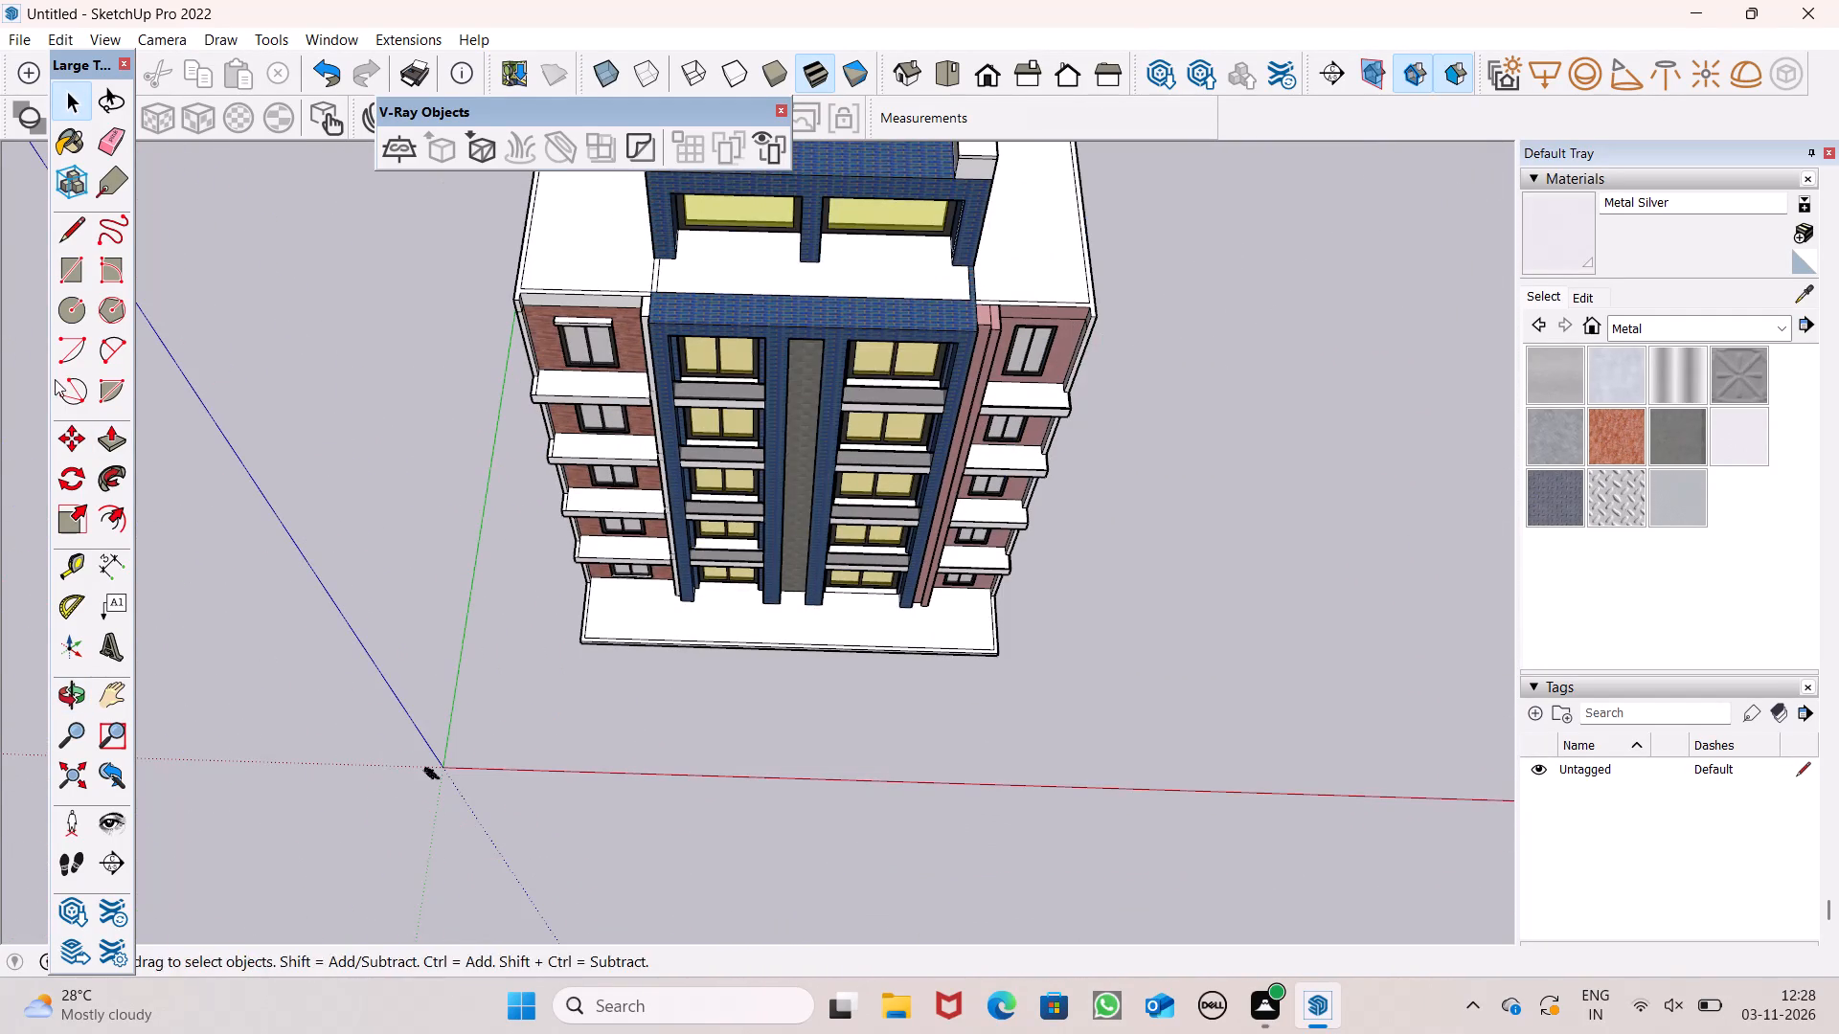
# Place a construction guide on the red brick wing's highest balcony slab, parallel to and just behind its front edge.
pyautogui.click(75, 564)
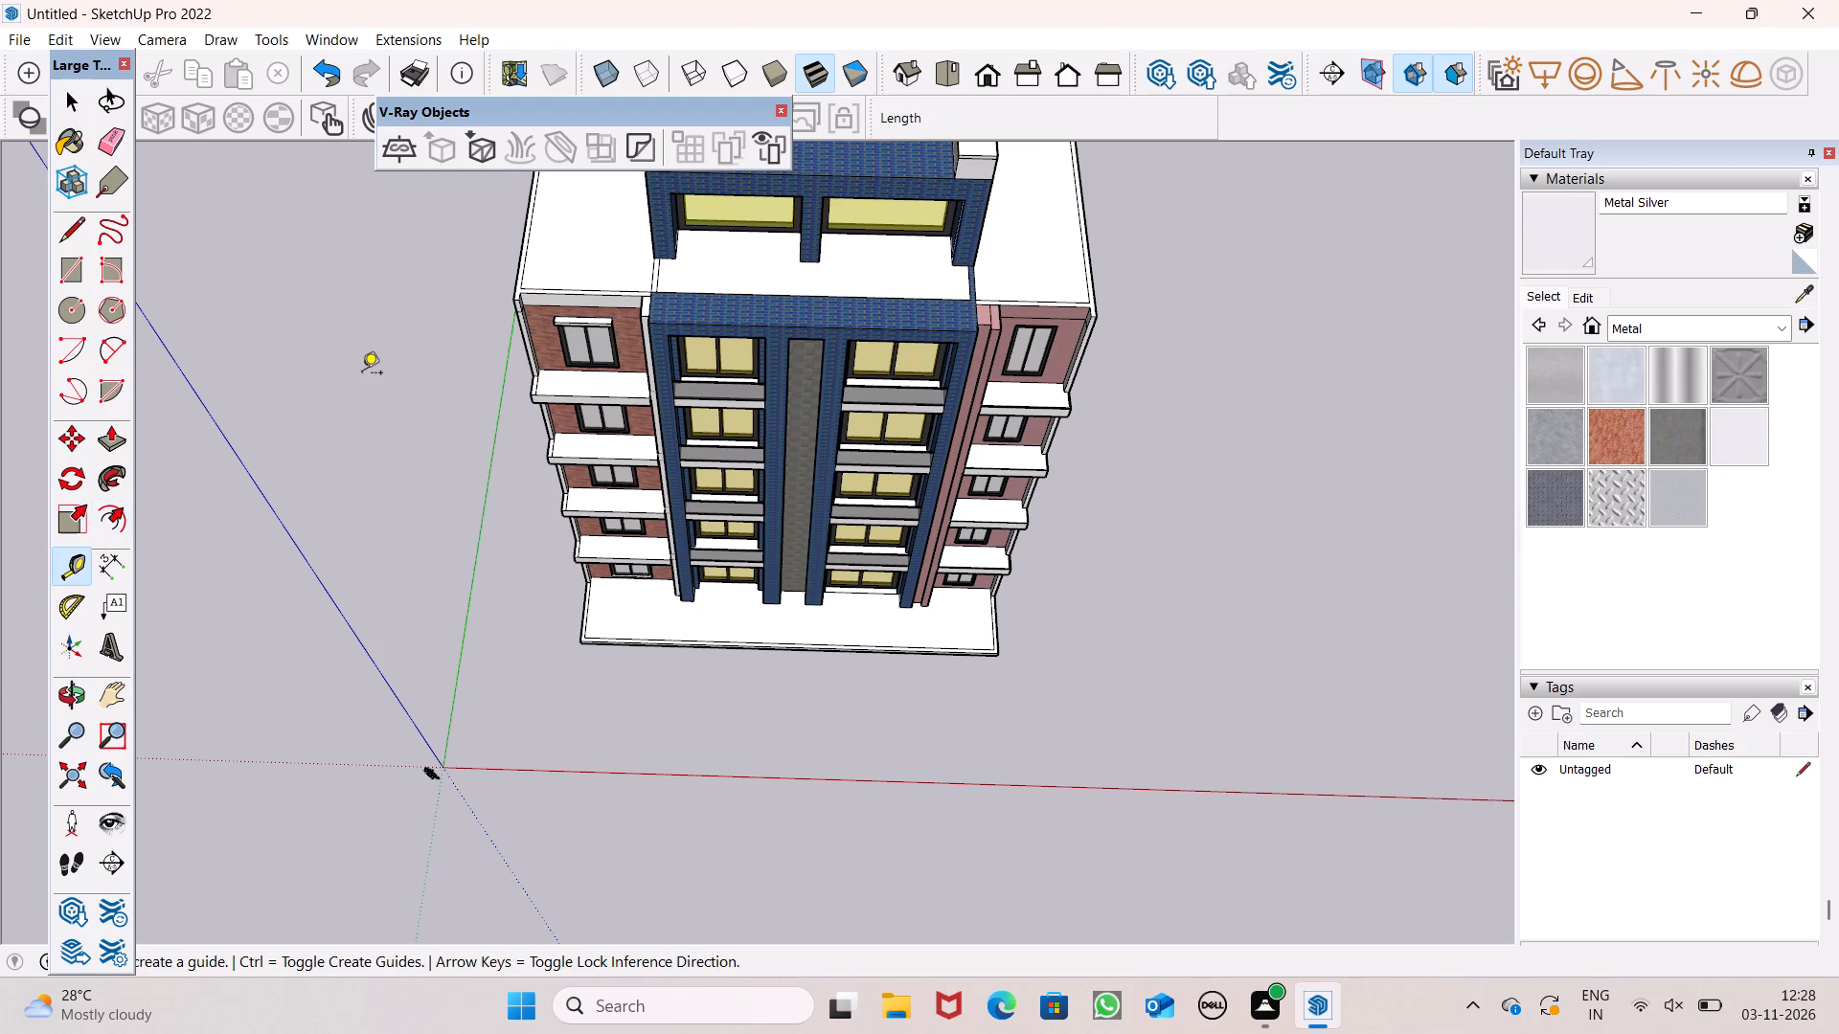
pyautogui.scroll(-7, 362, 374)
pyautogui.scroll(7, 272, 433)
pyautogui.scroll(2, 575, 342)
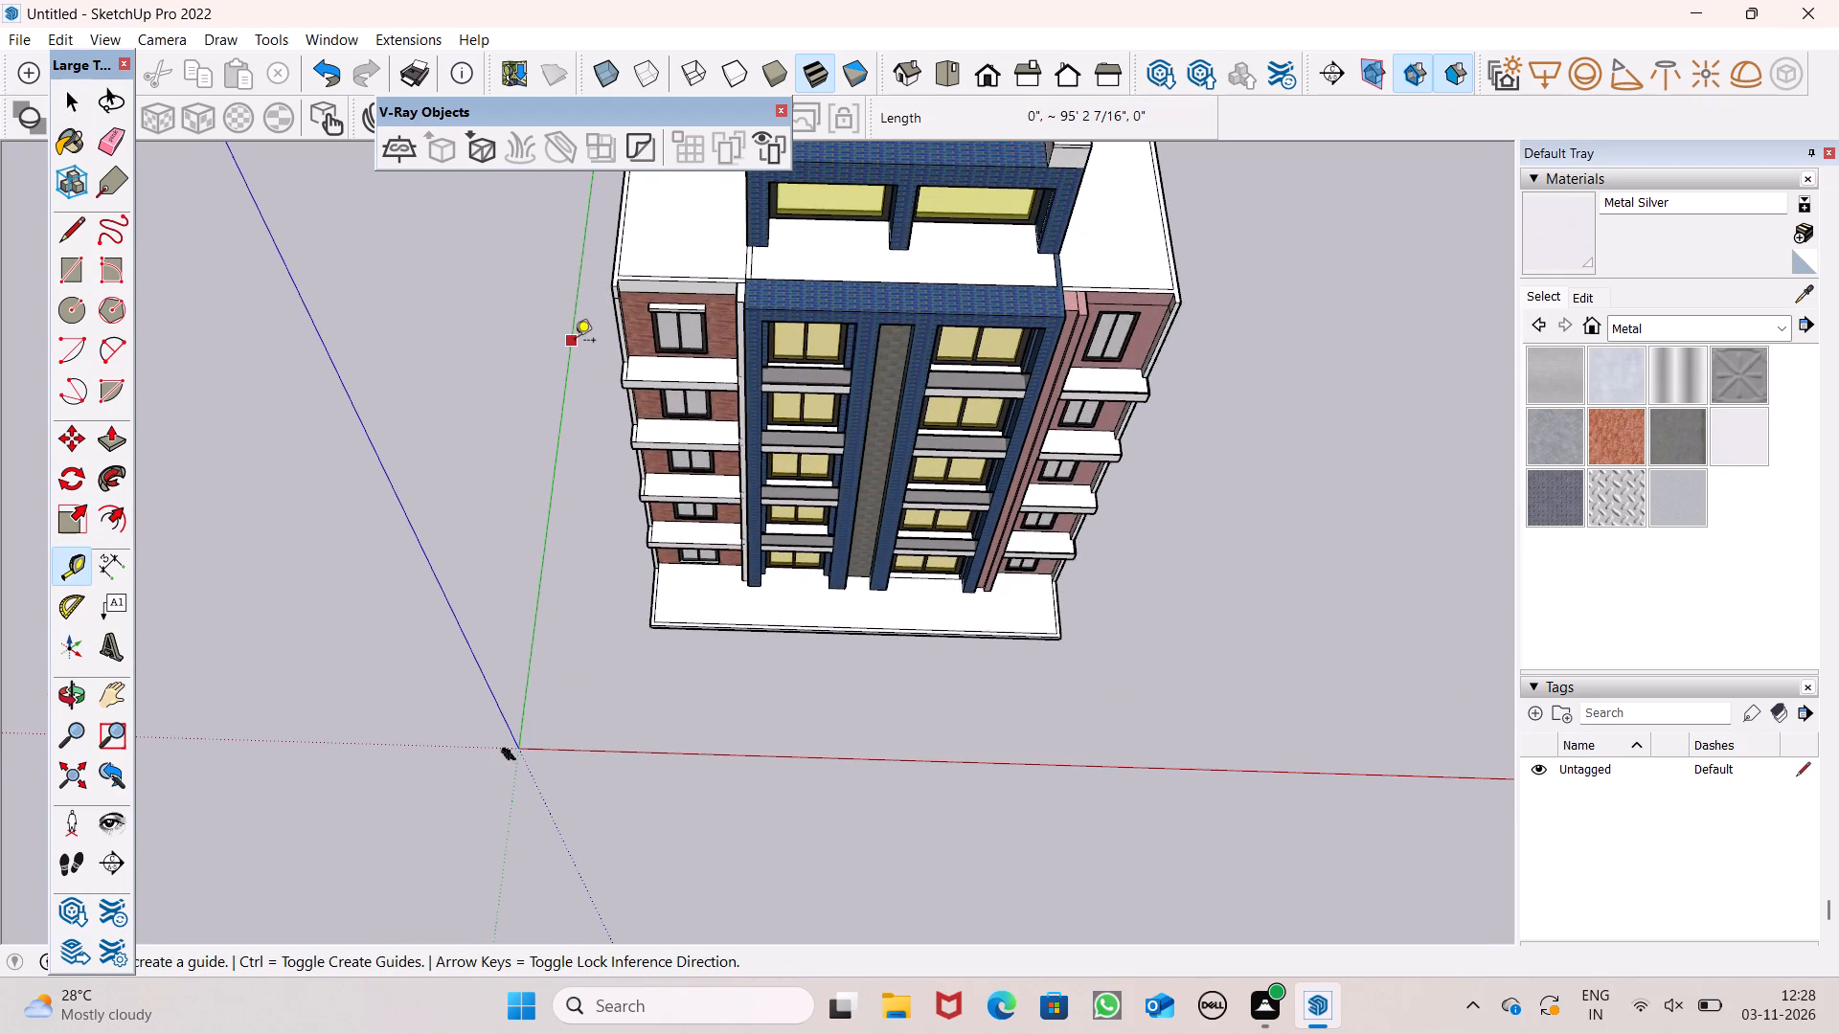
pyautogui.scroll(5, 575, 342)
pyautogui.scroll(6, 779, 346)
pyautogui.scroll(-6, 943, 426)
pyautogui.scroll(14, 771, 416)
pyautogui.scroll(-8, 710, 455)
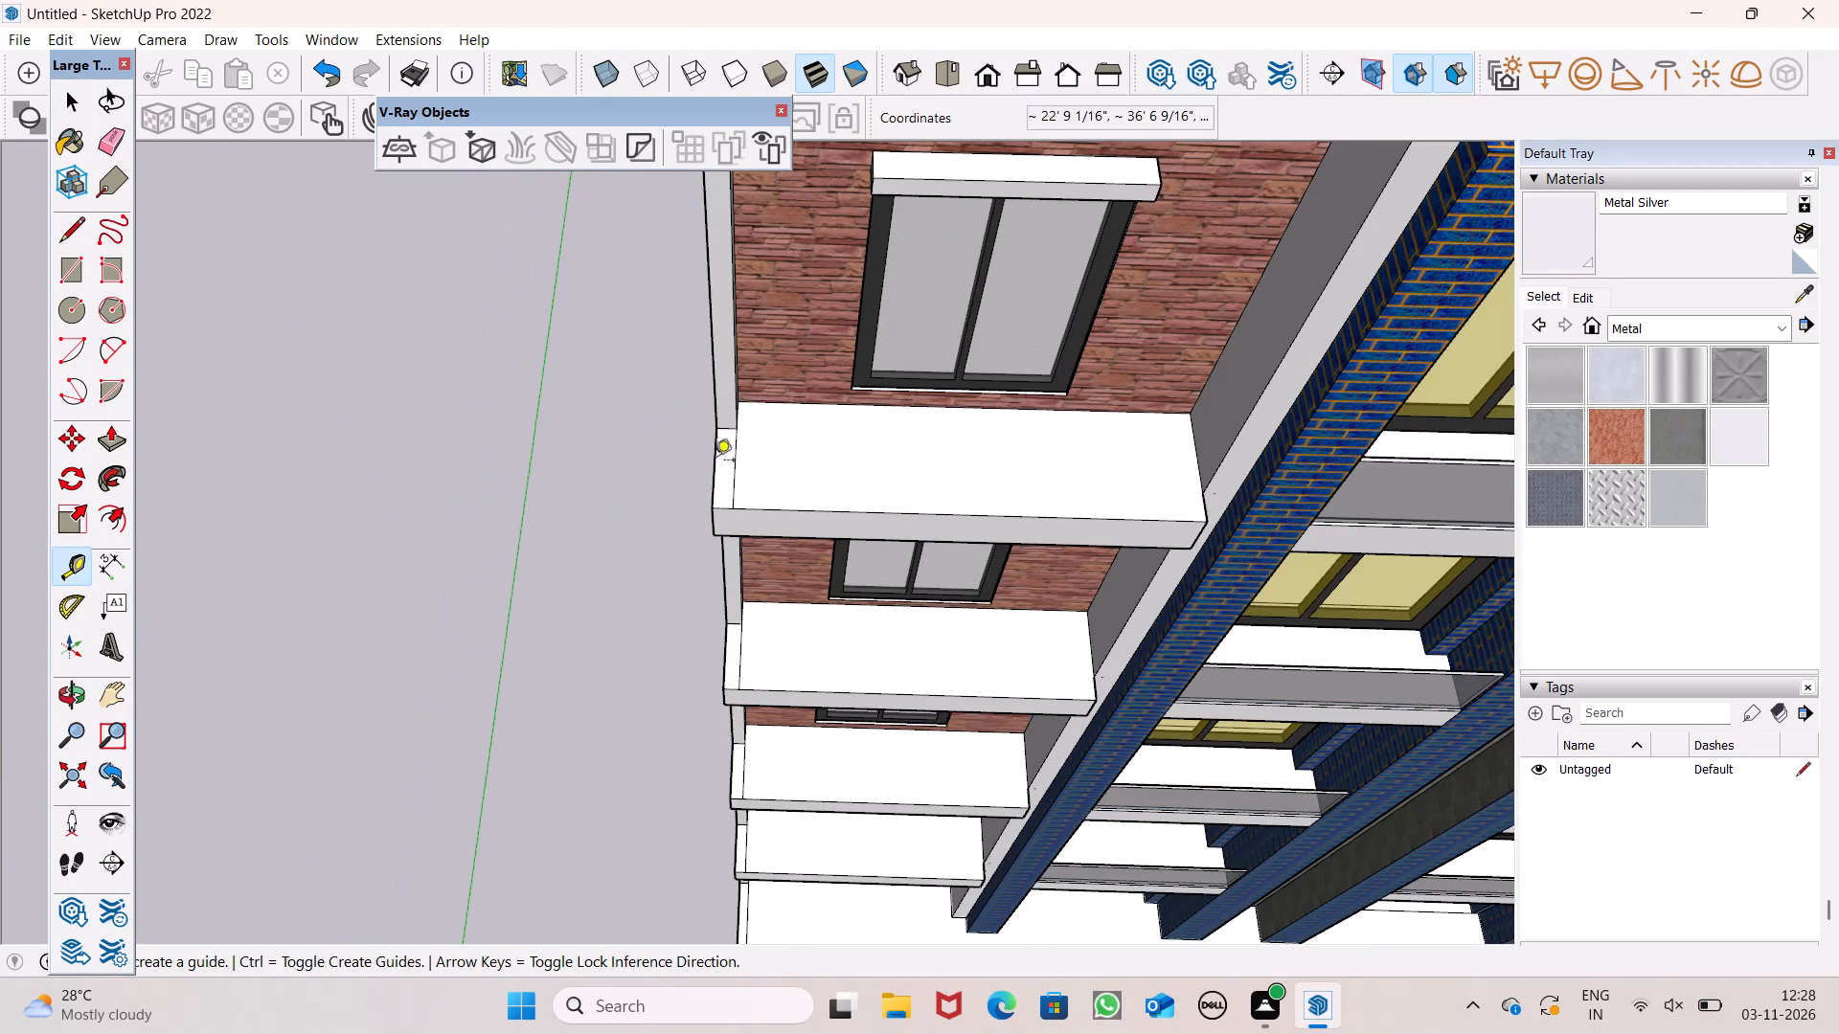
pyautogui.scroll(7, 727, 498)
pyautogui.click(762, 516)
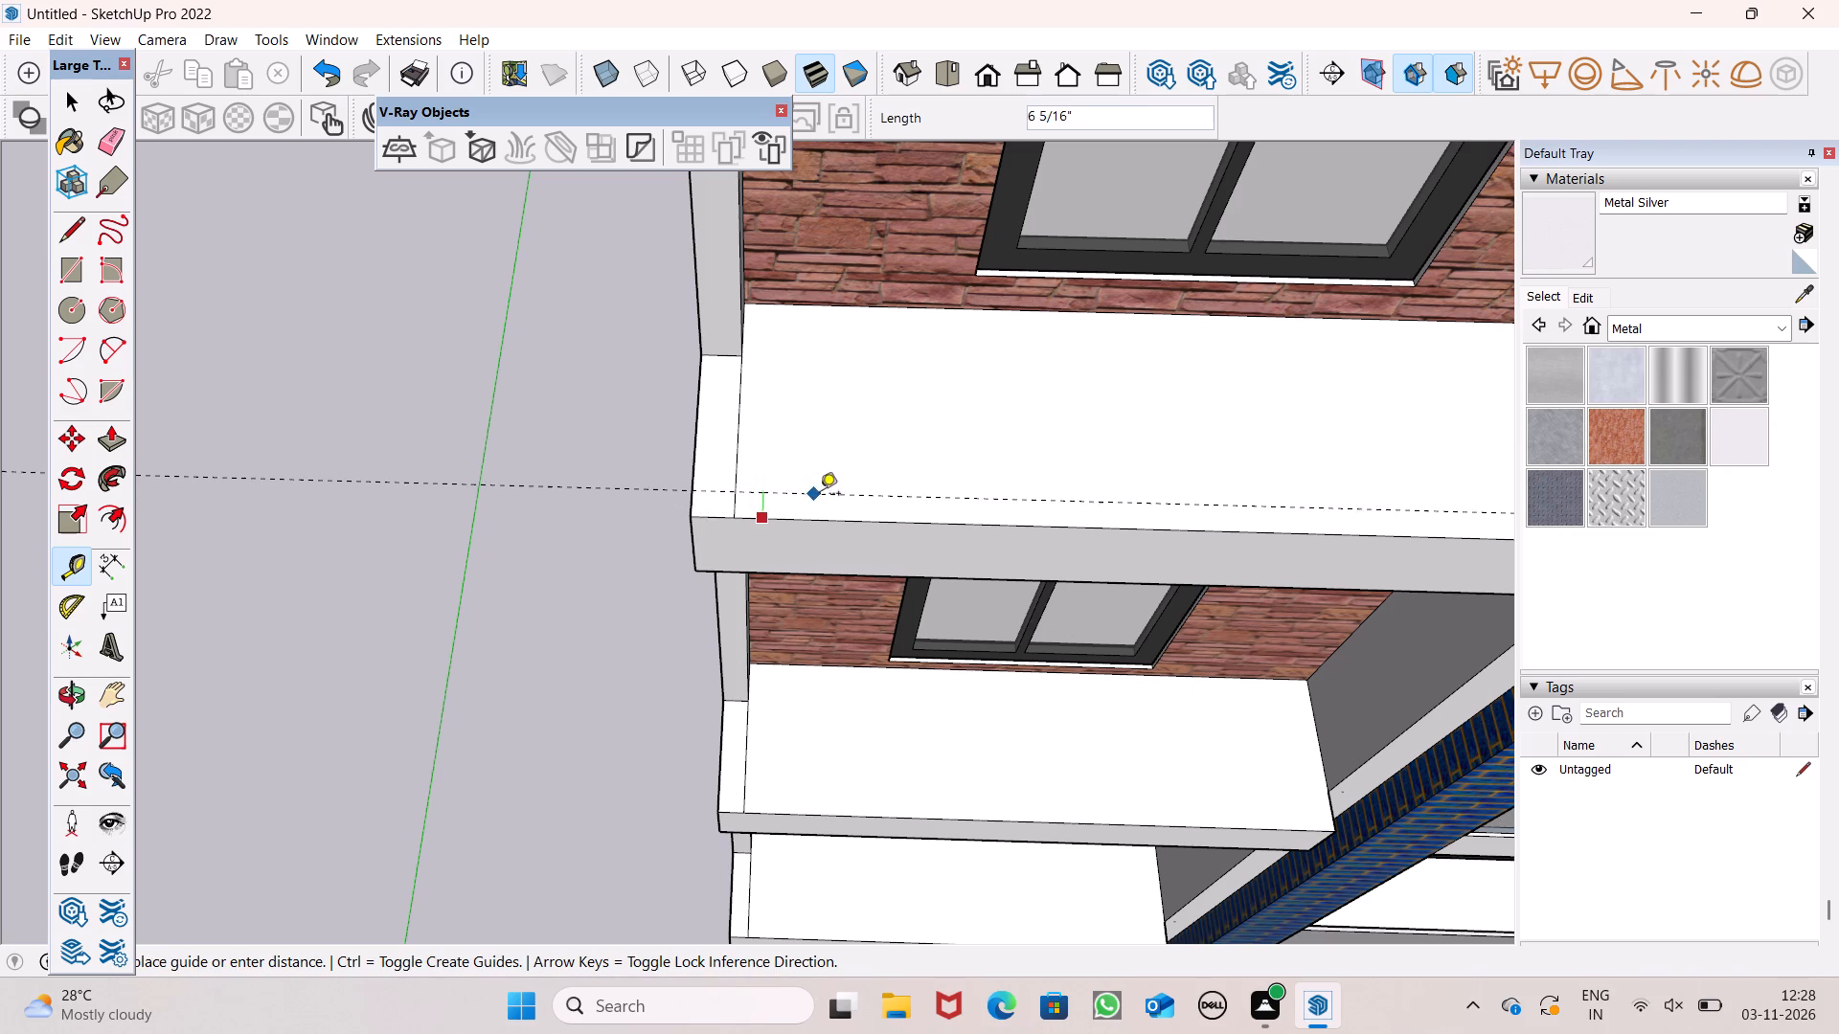
pyautogui.scroll(-3, 835, 468)
pyautogui.moveTo(851, 497); pyautogui.dragTo(854, 530, button='middle')
pyautogui.scroll(2, 837, 528)
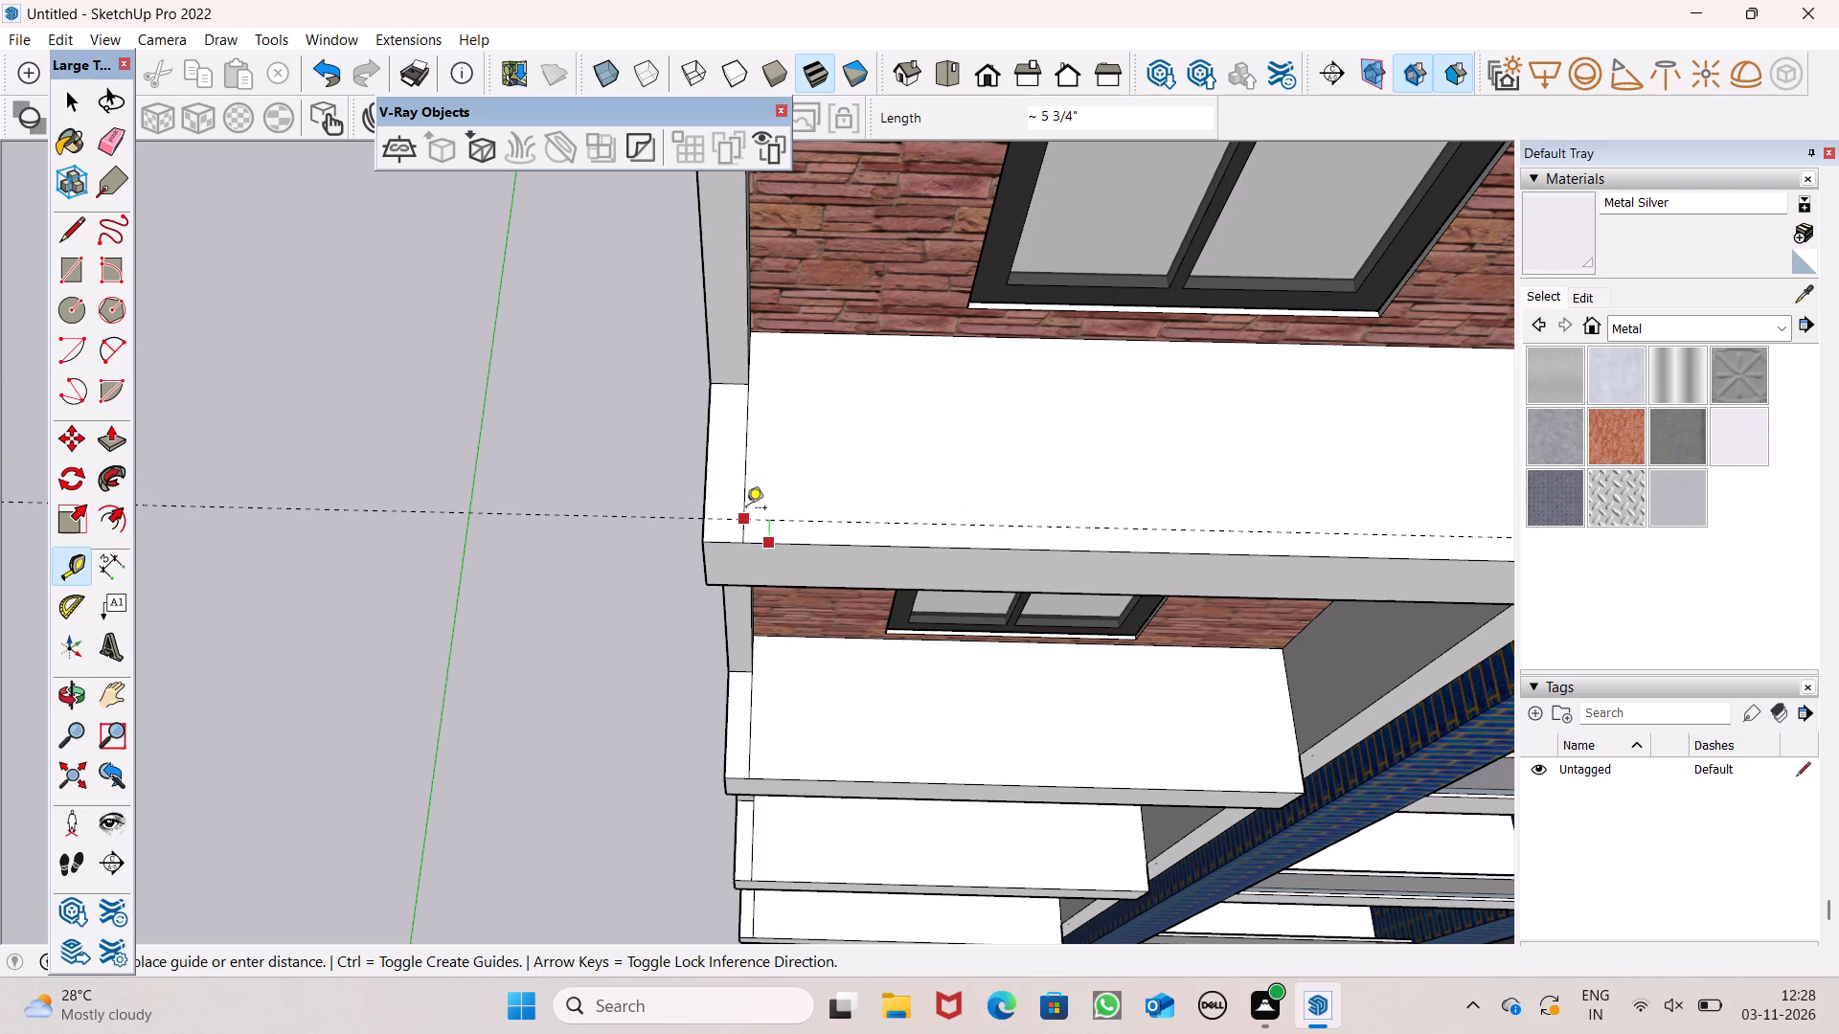
pyautogui.scroll(1, 761, 515)
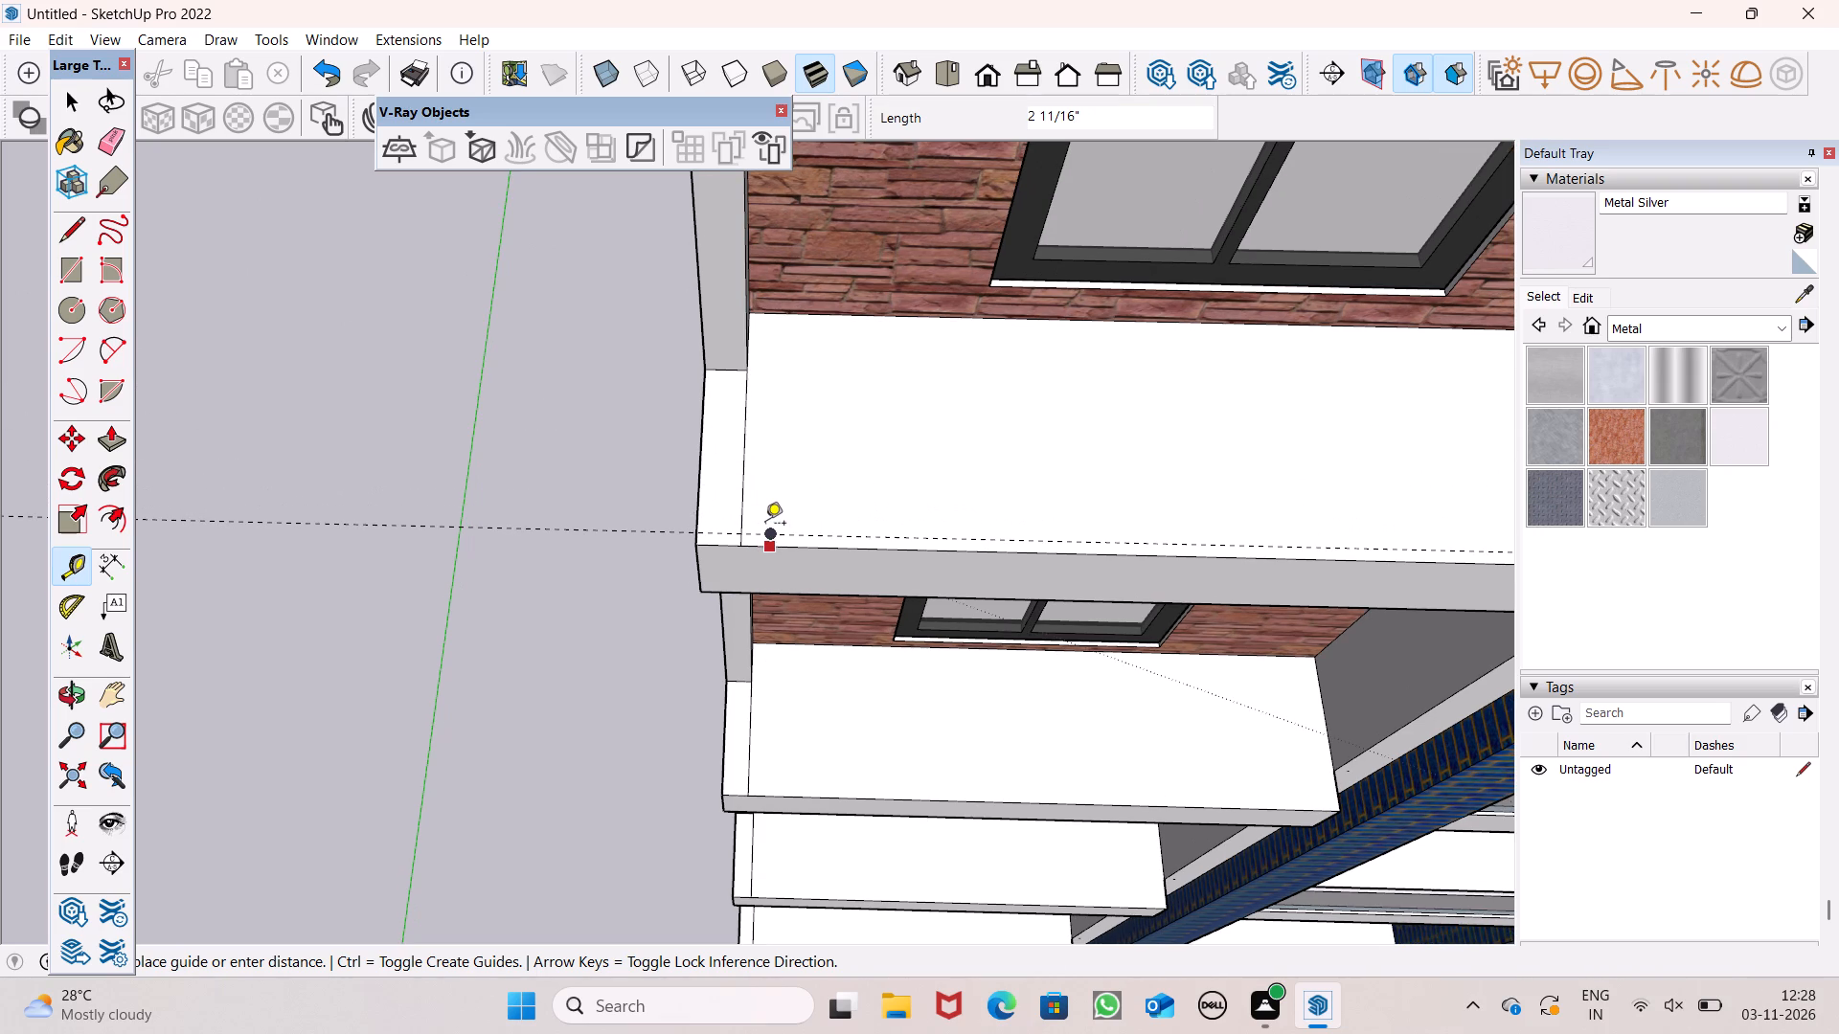
pyautogui.click(765, 518)
# Place a second guide on the red brick wing's highest slab, just inside and parallel to the side edge next to the blue pier.
pyautogui.scroll(-5, 584, 458)
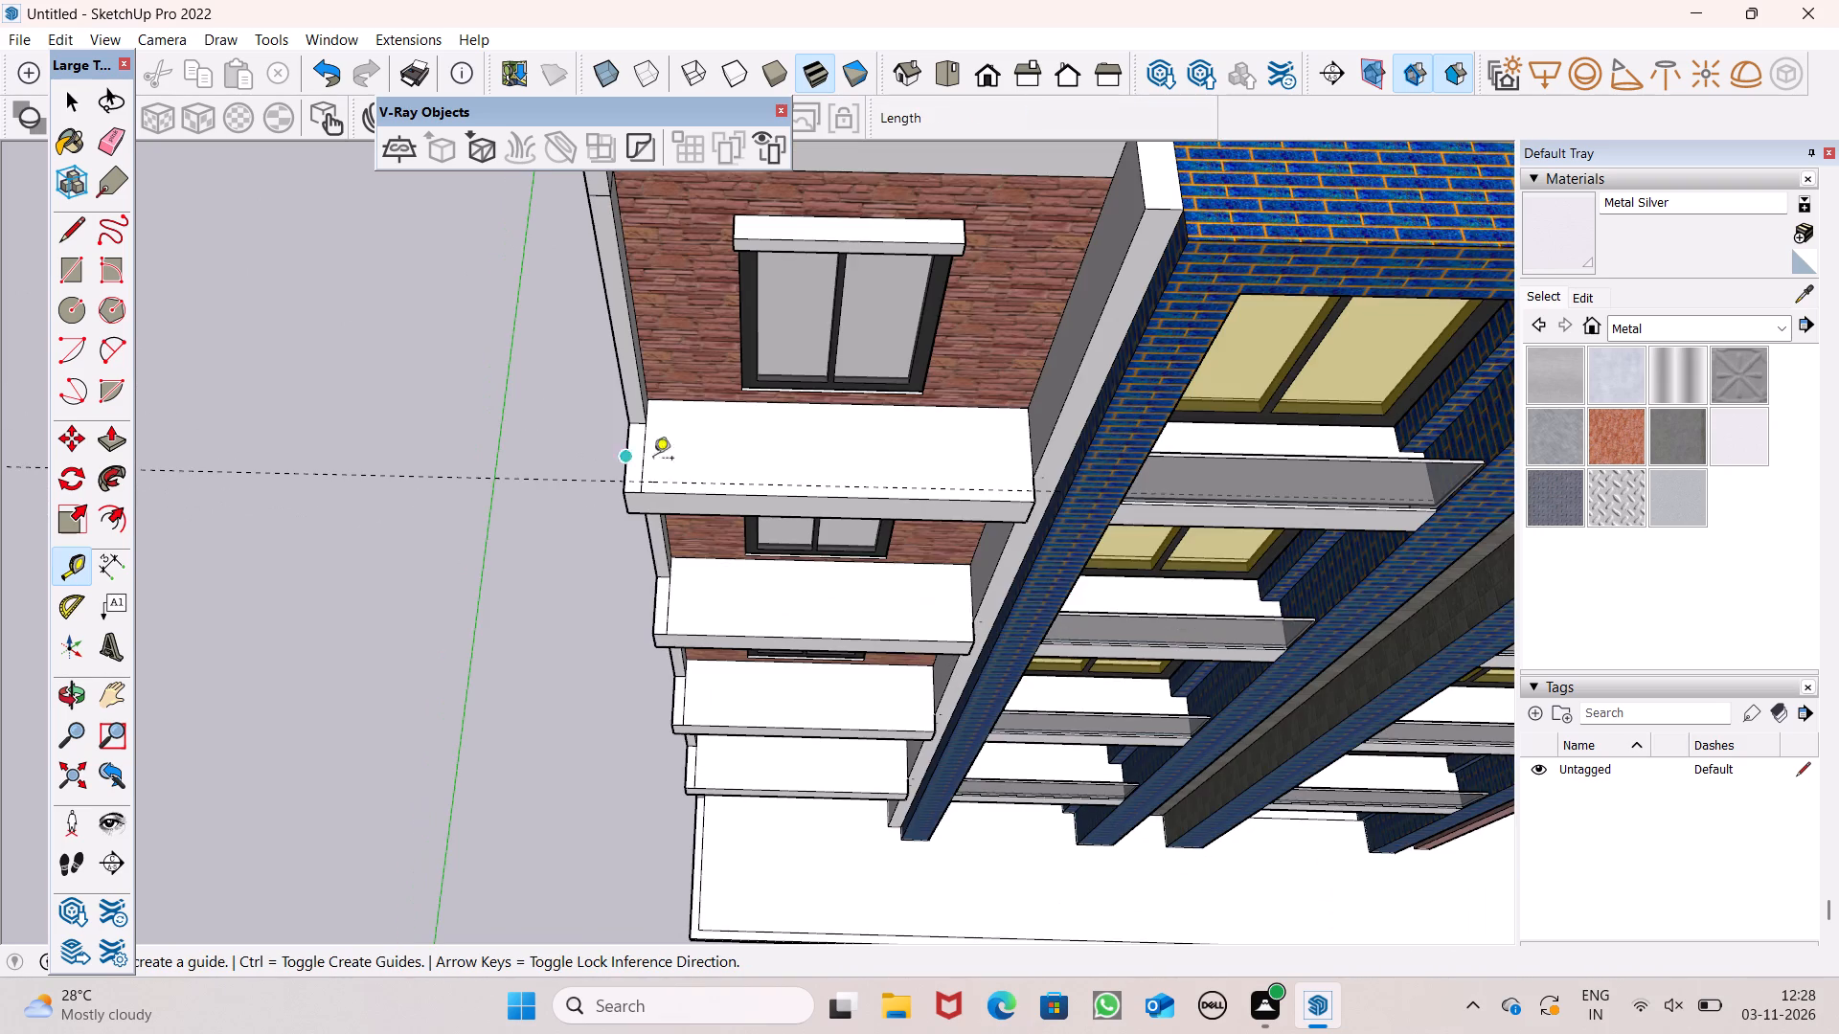
pyautogui.scroll(5, 963, 477)
pyautogui.scroll(10, 1053, 500)
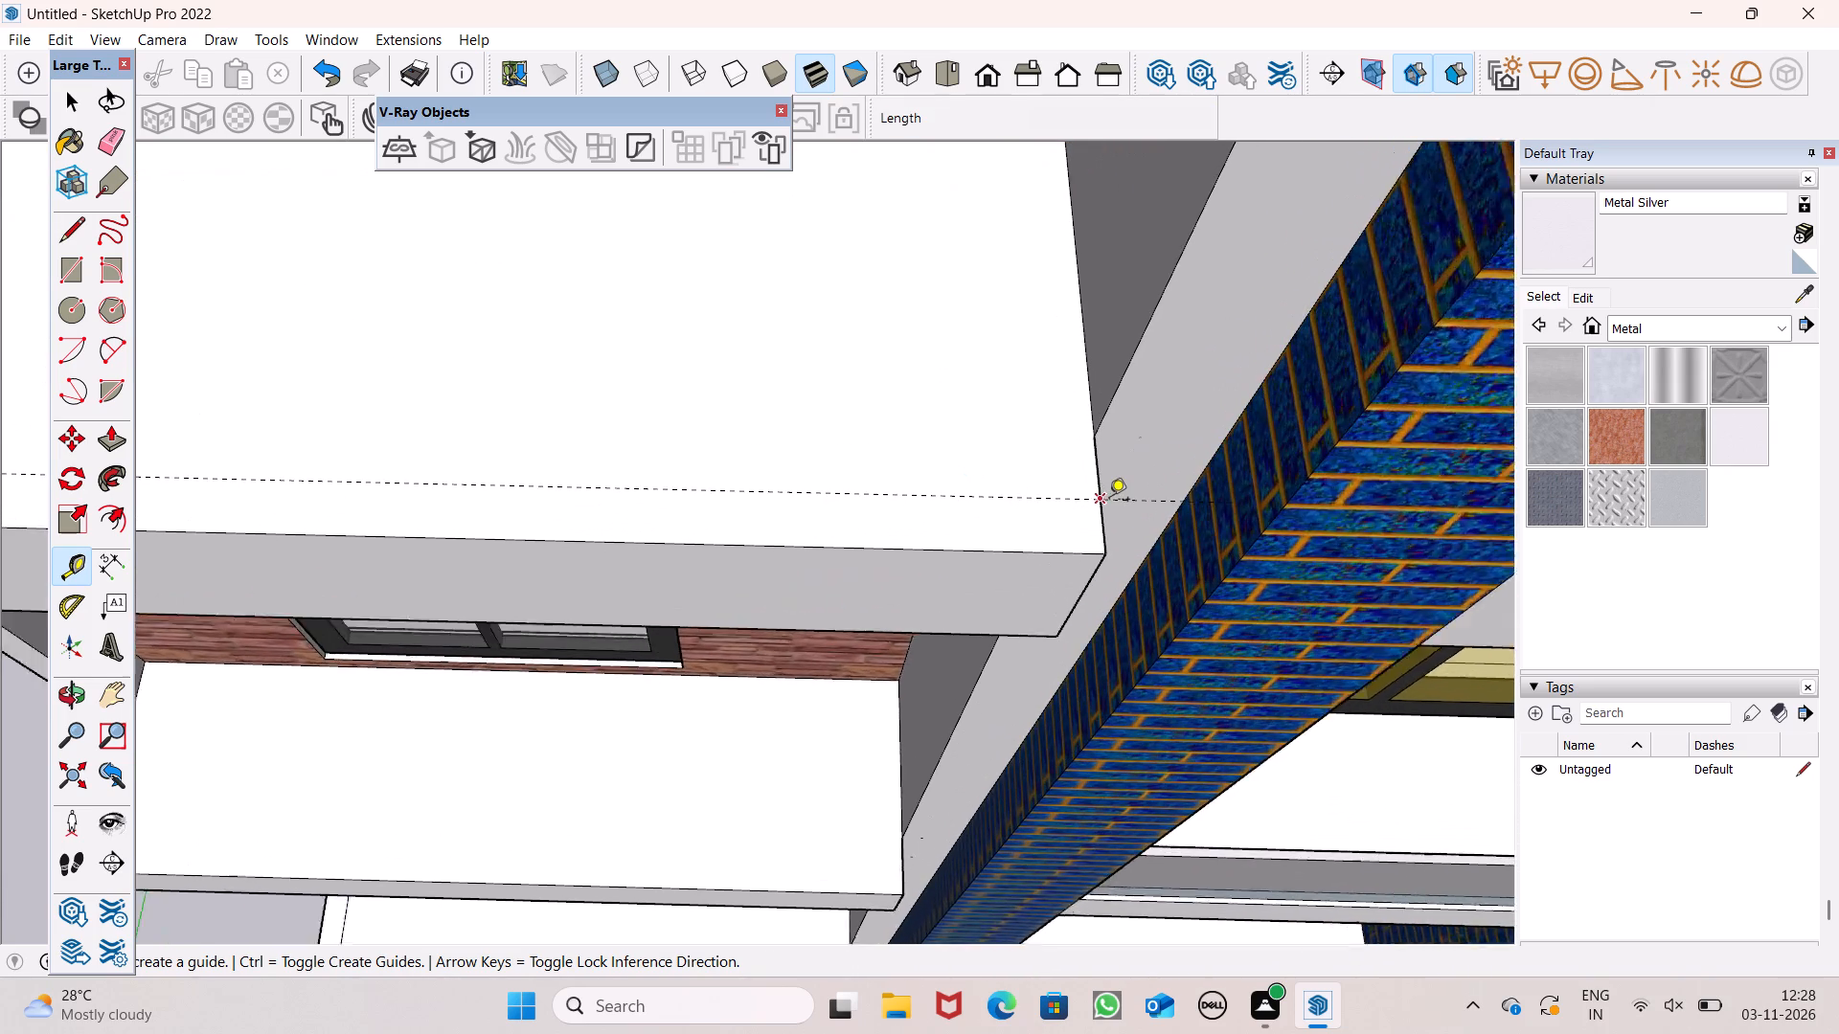
pyautogui.scroll(3, 1109, 501)
pyautogui.click(1101, 515)
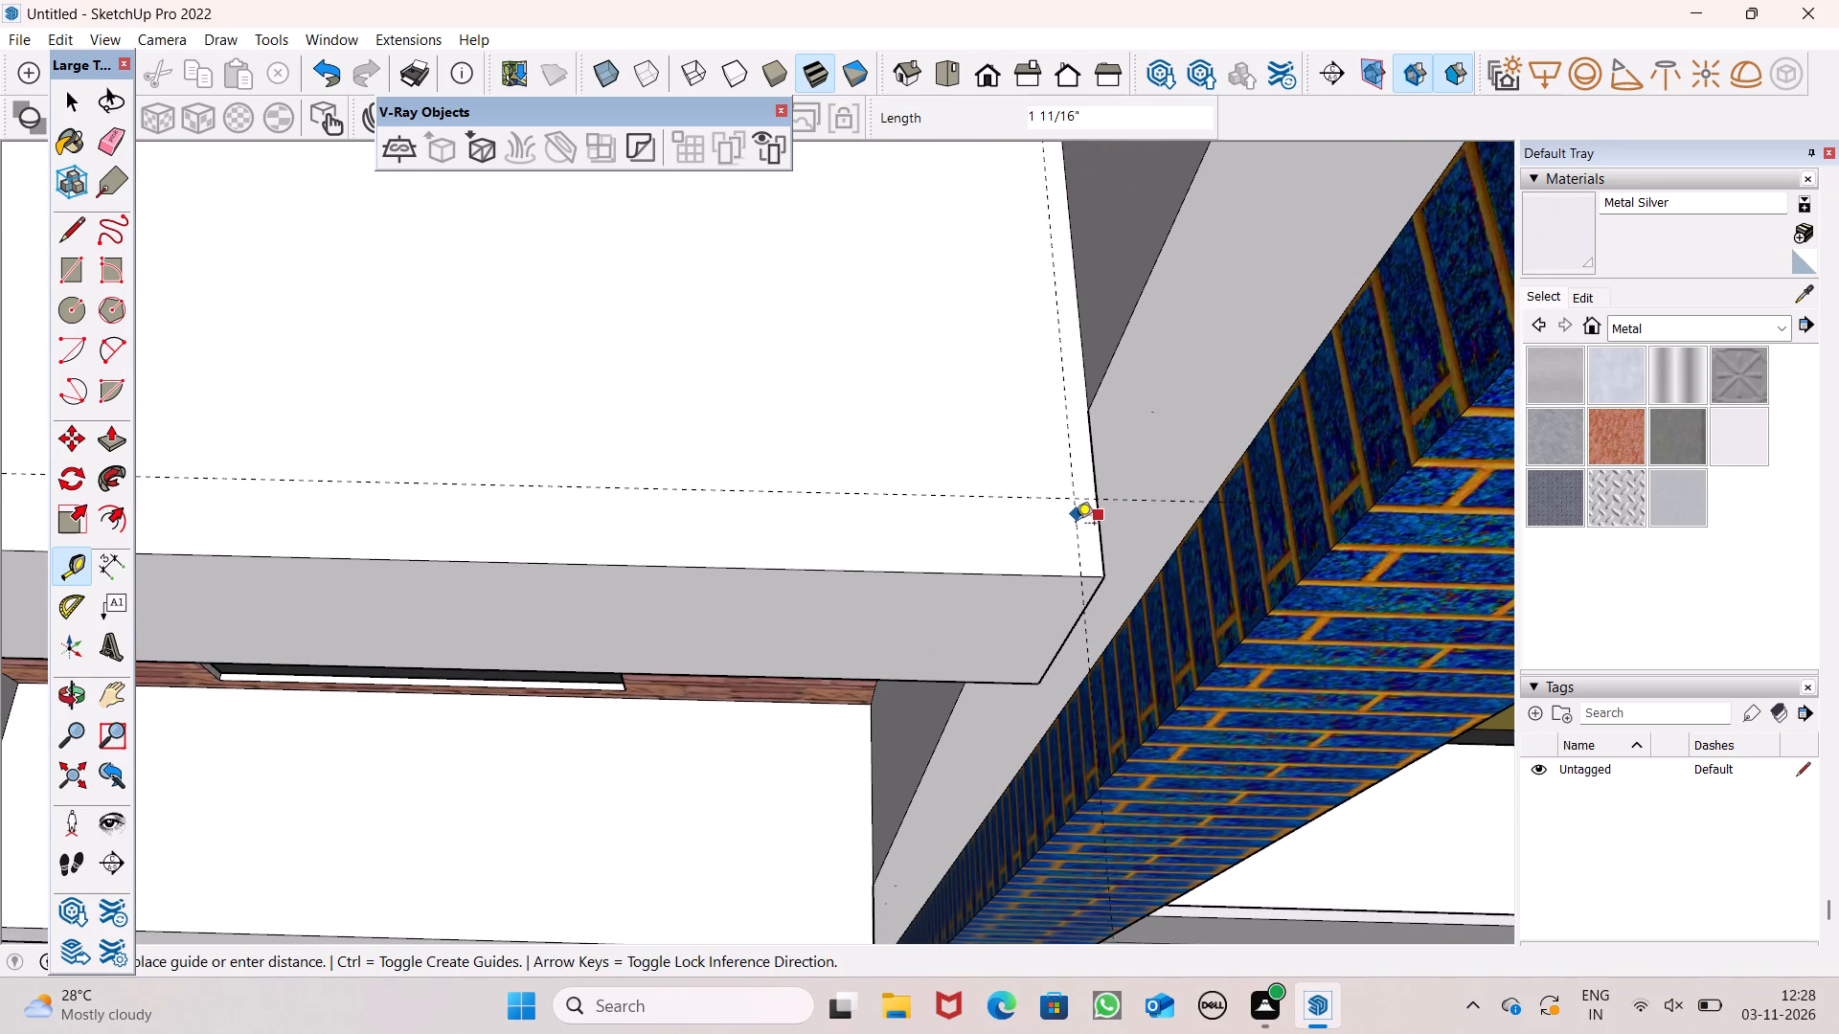
pyautogui.click(1069, 528)
# Place a guide about 5 3/8" behind the front edge of the red brick wing's second-highest balcony slab.
pyautogui.scroll(-5, 1070, 421)
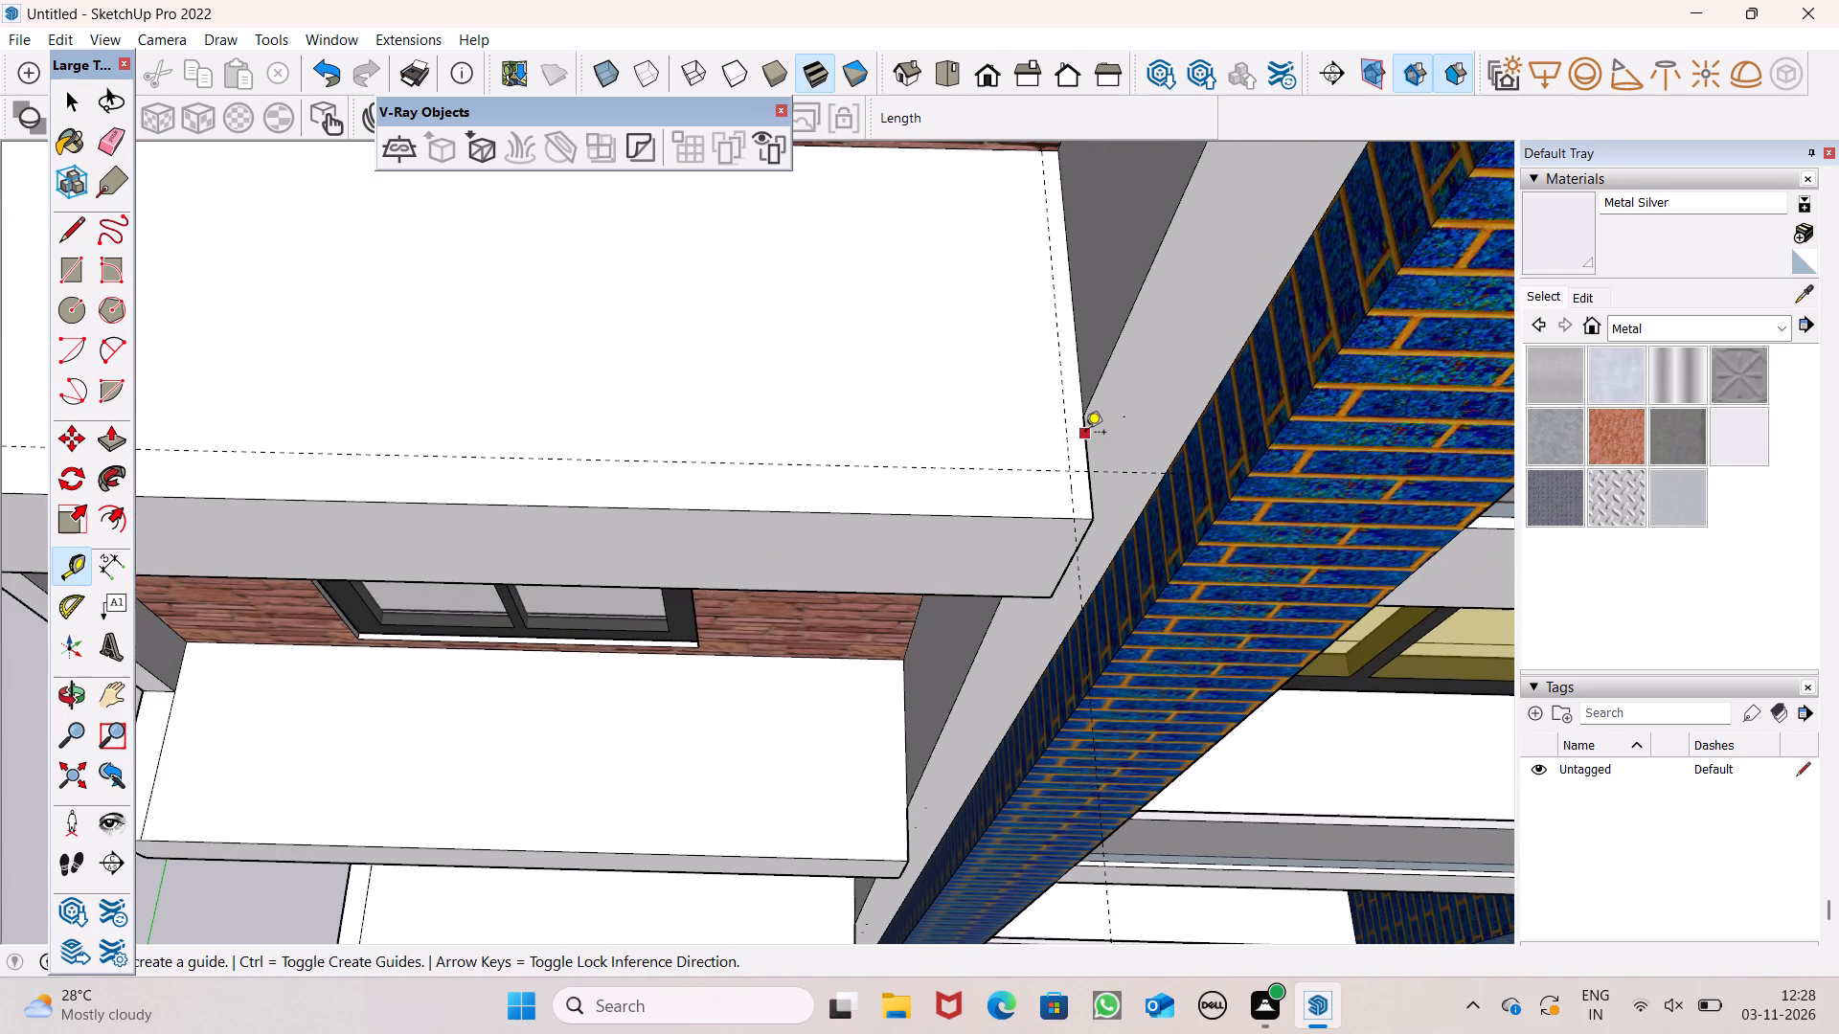
pyautogui.scroll(-10, 1098, 426)
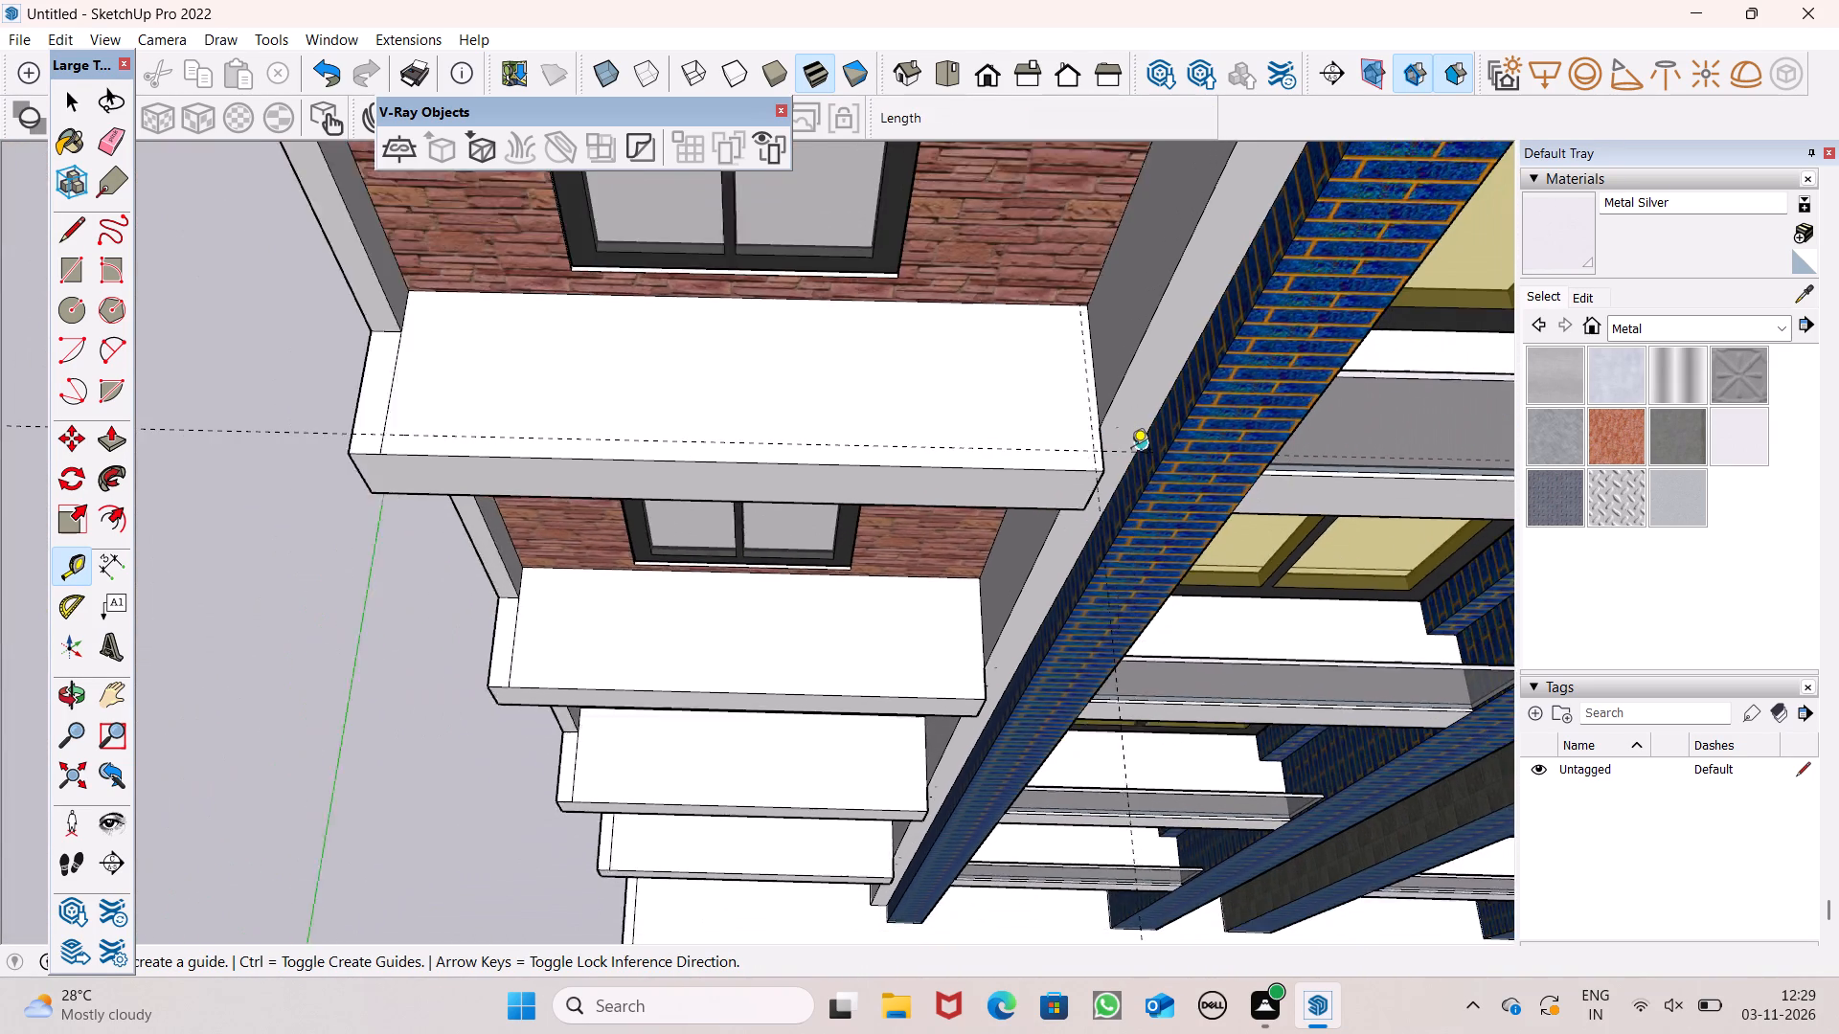
pyautogui.scroll(-7, 1131, 451)
pyautogui.scroll(4, 796, 564)
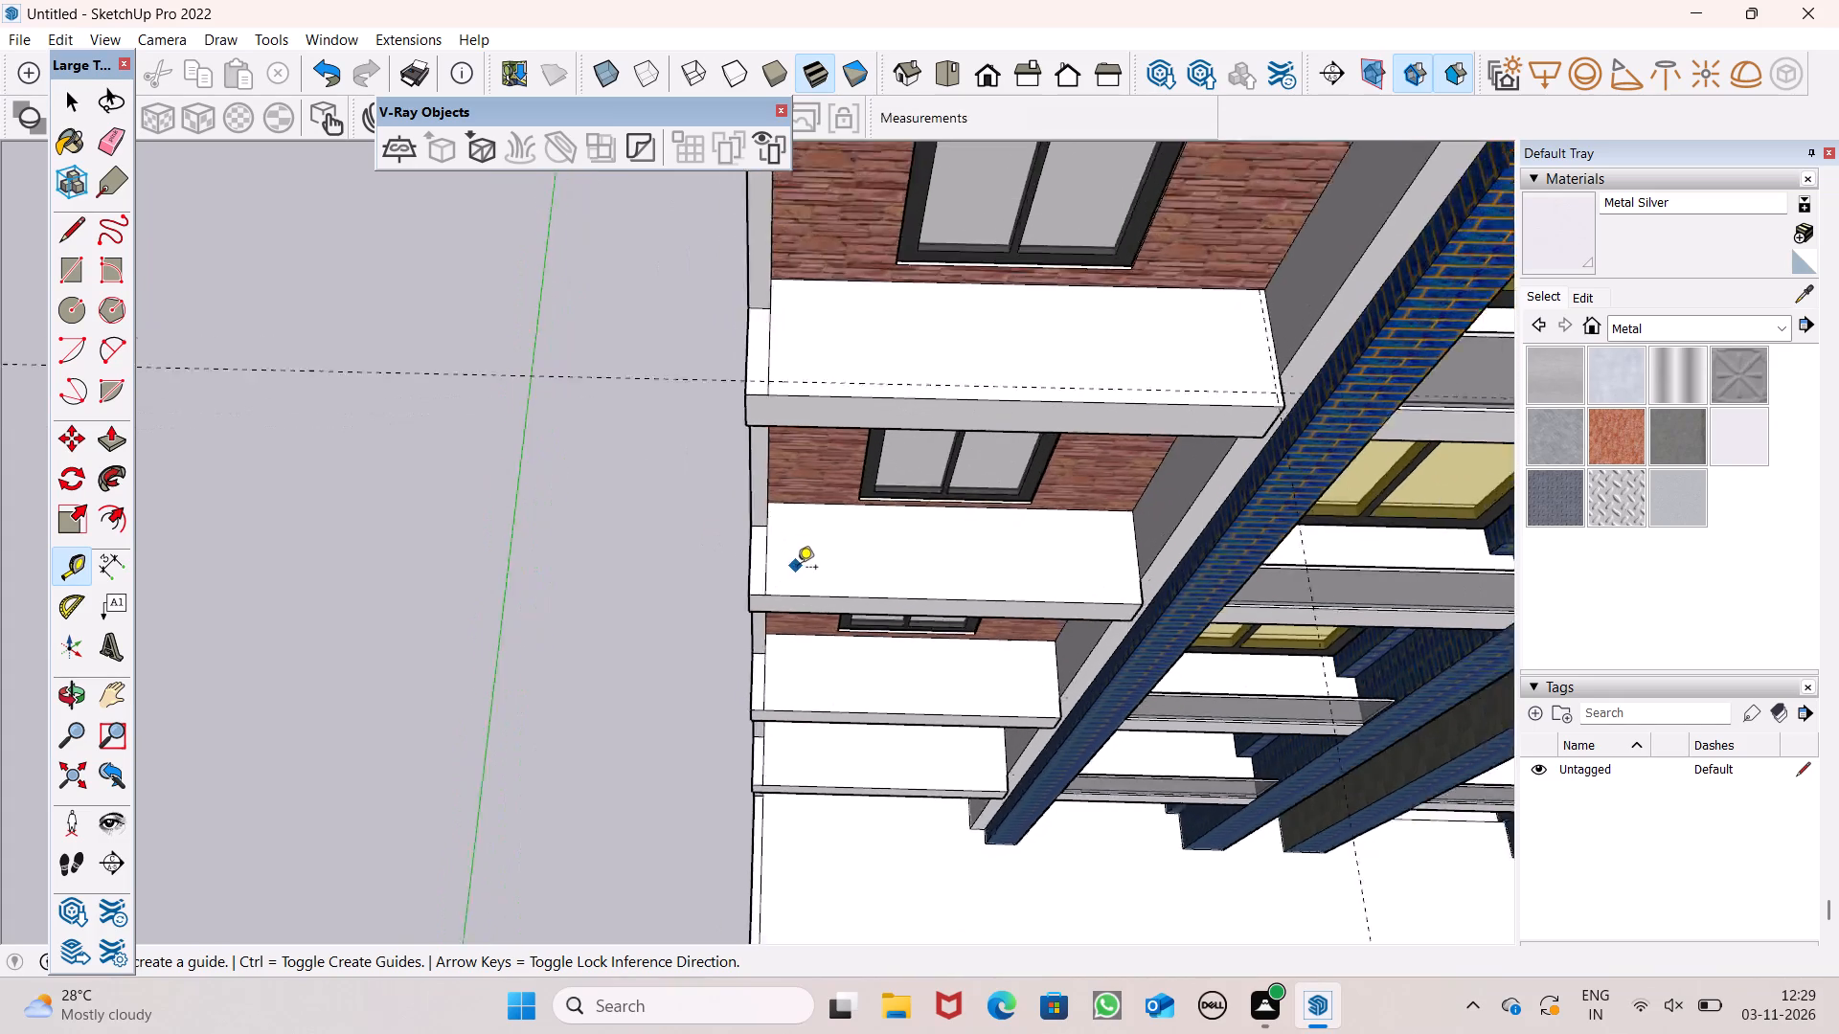
pyautogui.scroll(9, 797, 569)
pyautogui.scroll(6, 703, 599)
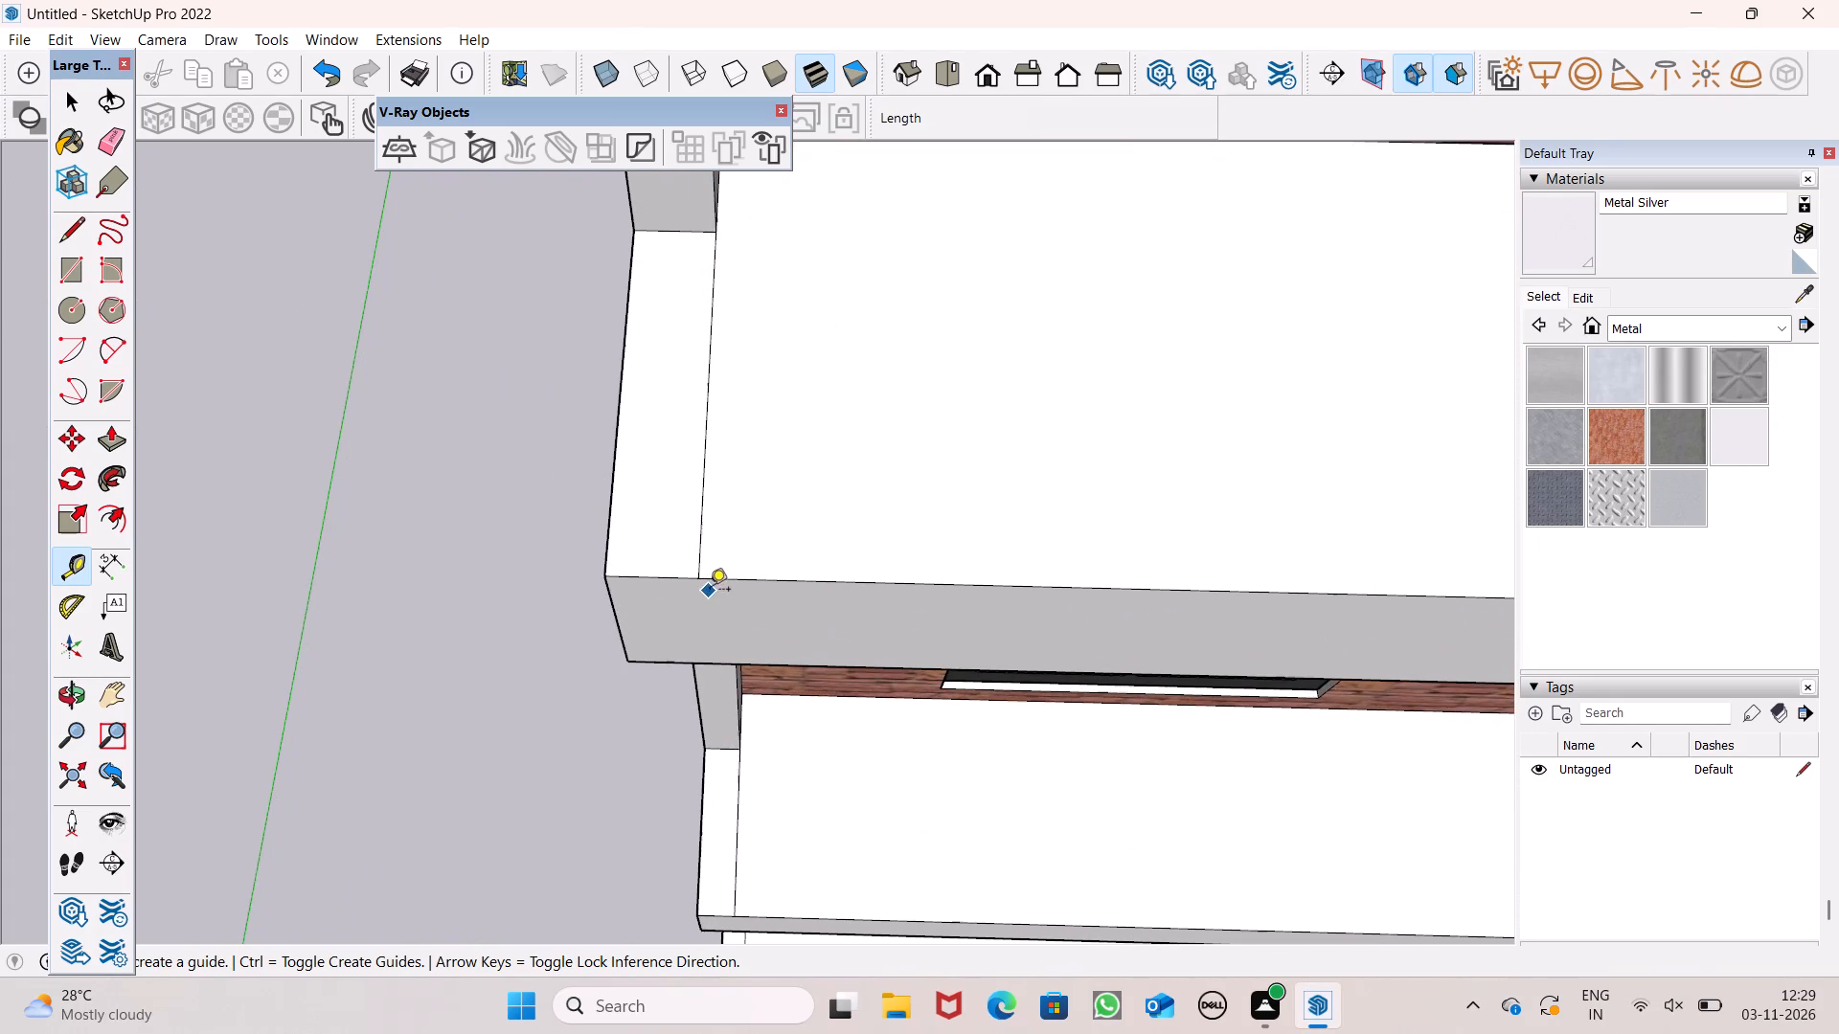
pyautogui.click(715, 582)
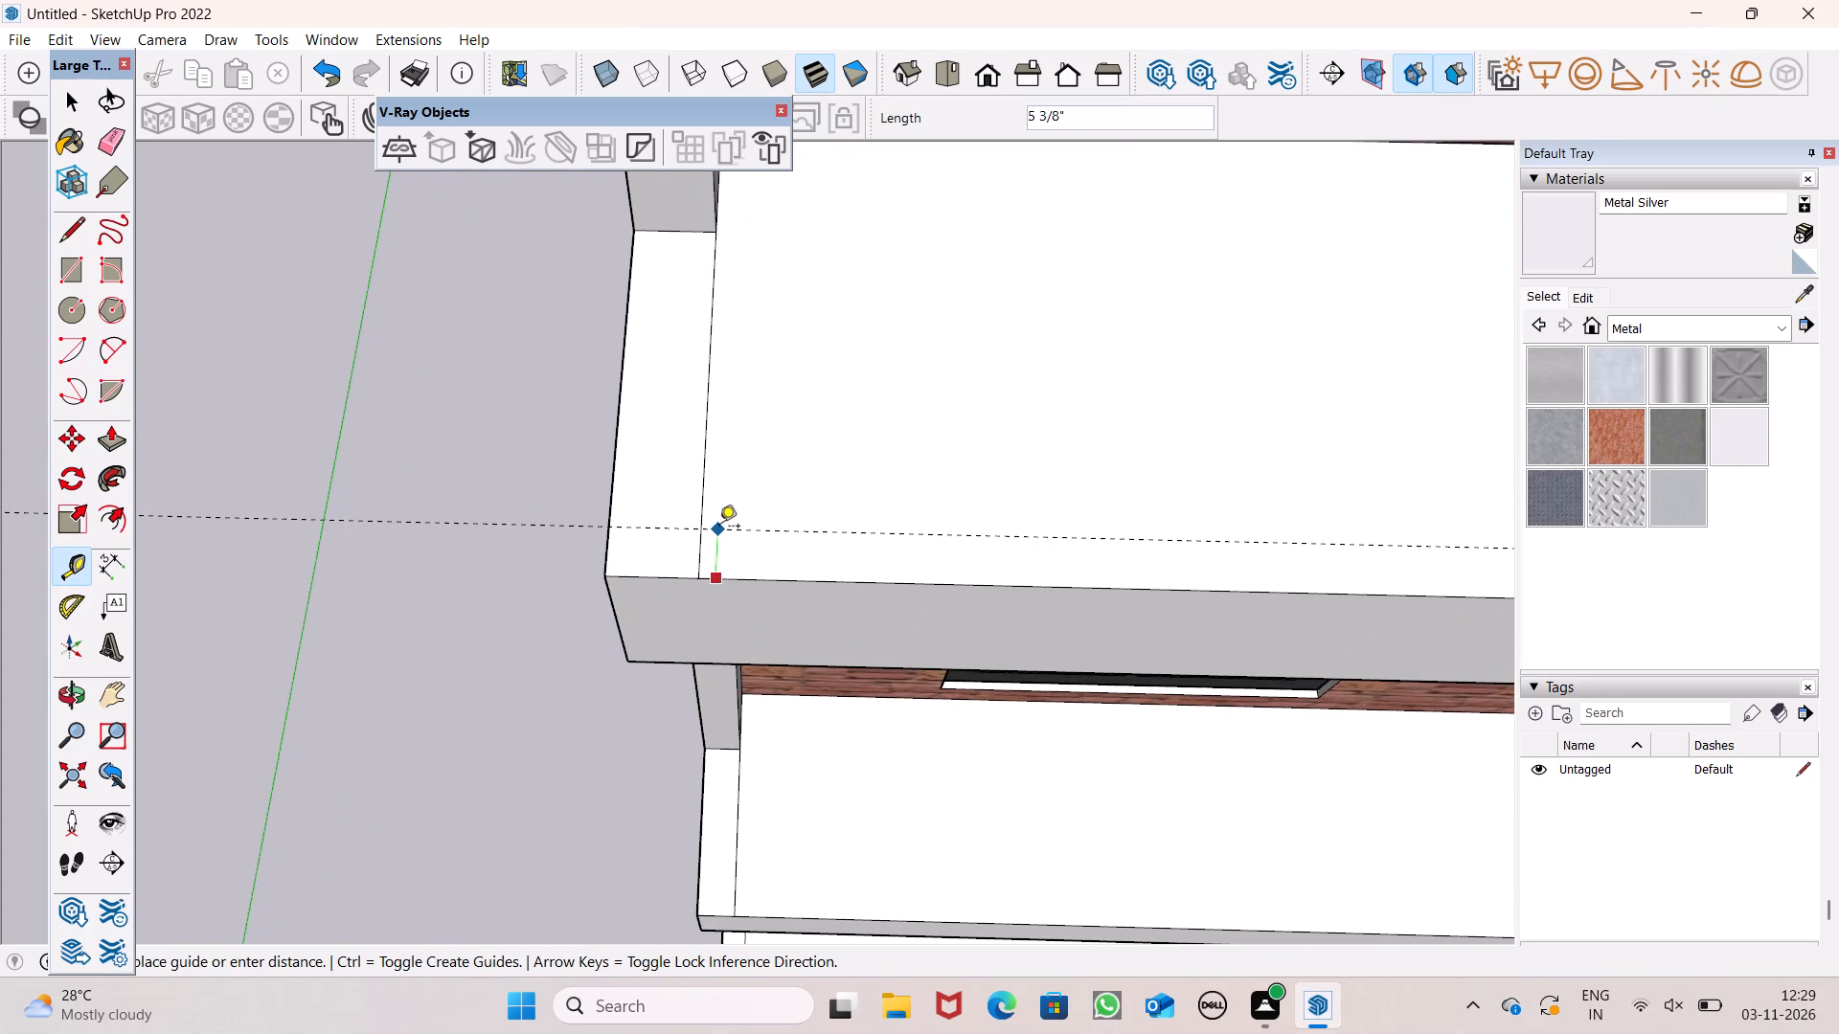
pyautogui.click(719, 528)
# Place a guide about 3 3/16" inside the side edge, next to the blue pier, on the red brick wing's second-highest slab.
pyautogui.scroll(-2, 654, 461)
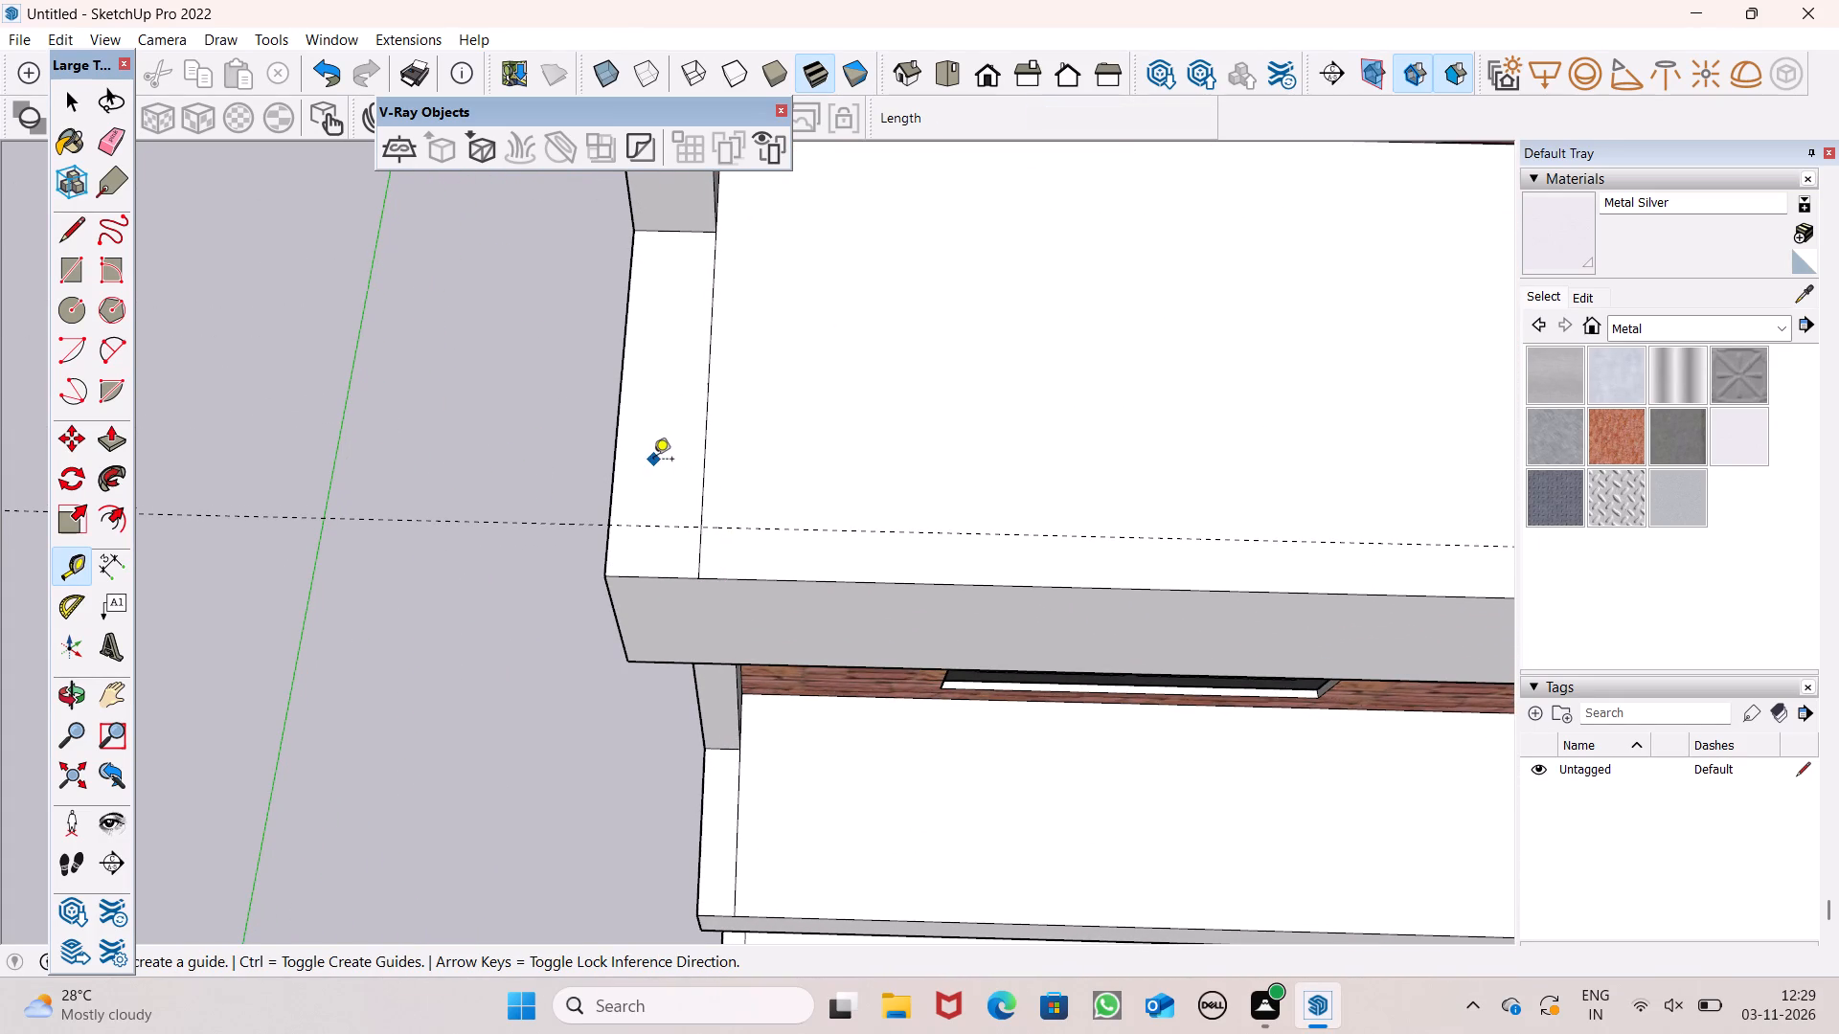
pyautogui.scroll(-4, 653, 461)
pyautogui.scroll(-7, 544, 425)
pyautogui.scroll(7, 818, 467)
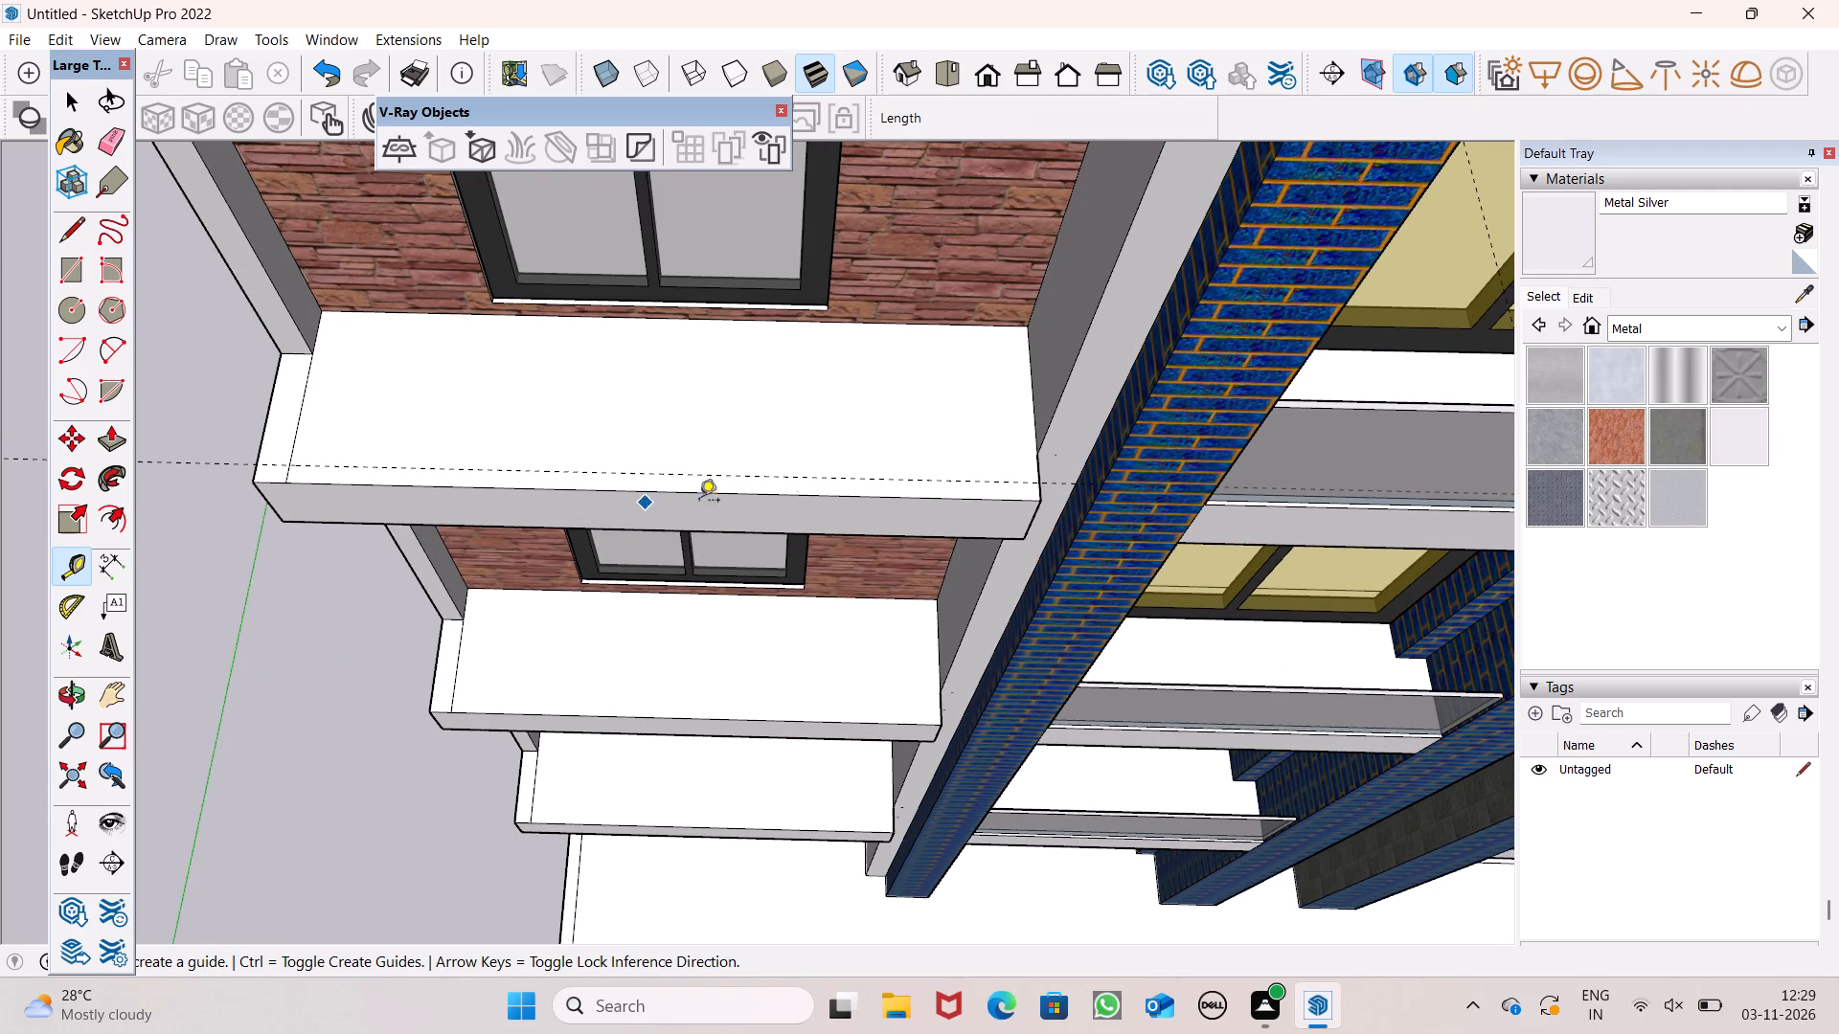
pyautogui.scroll(3, 899, 454)
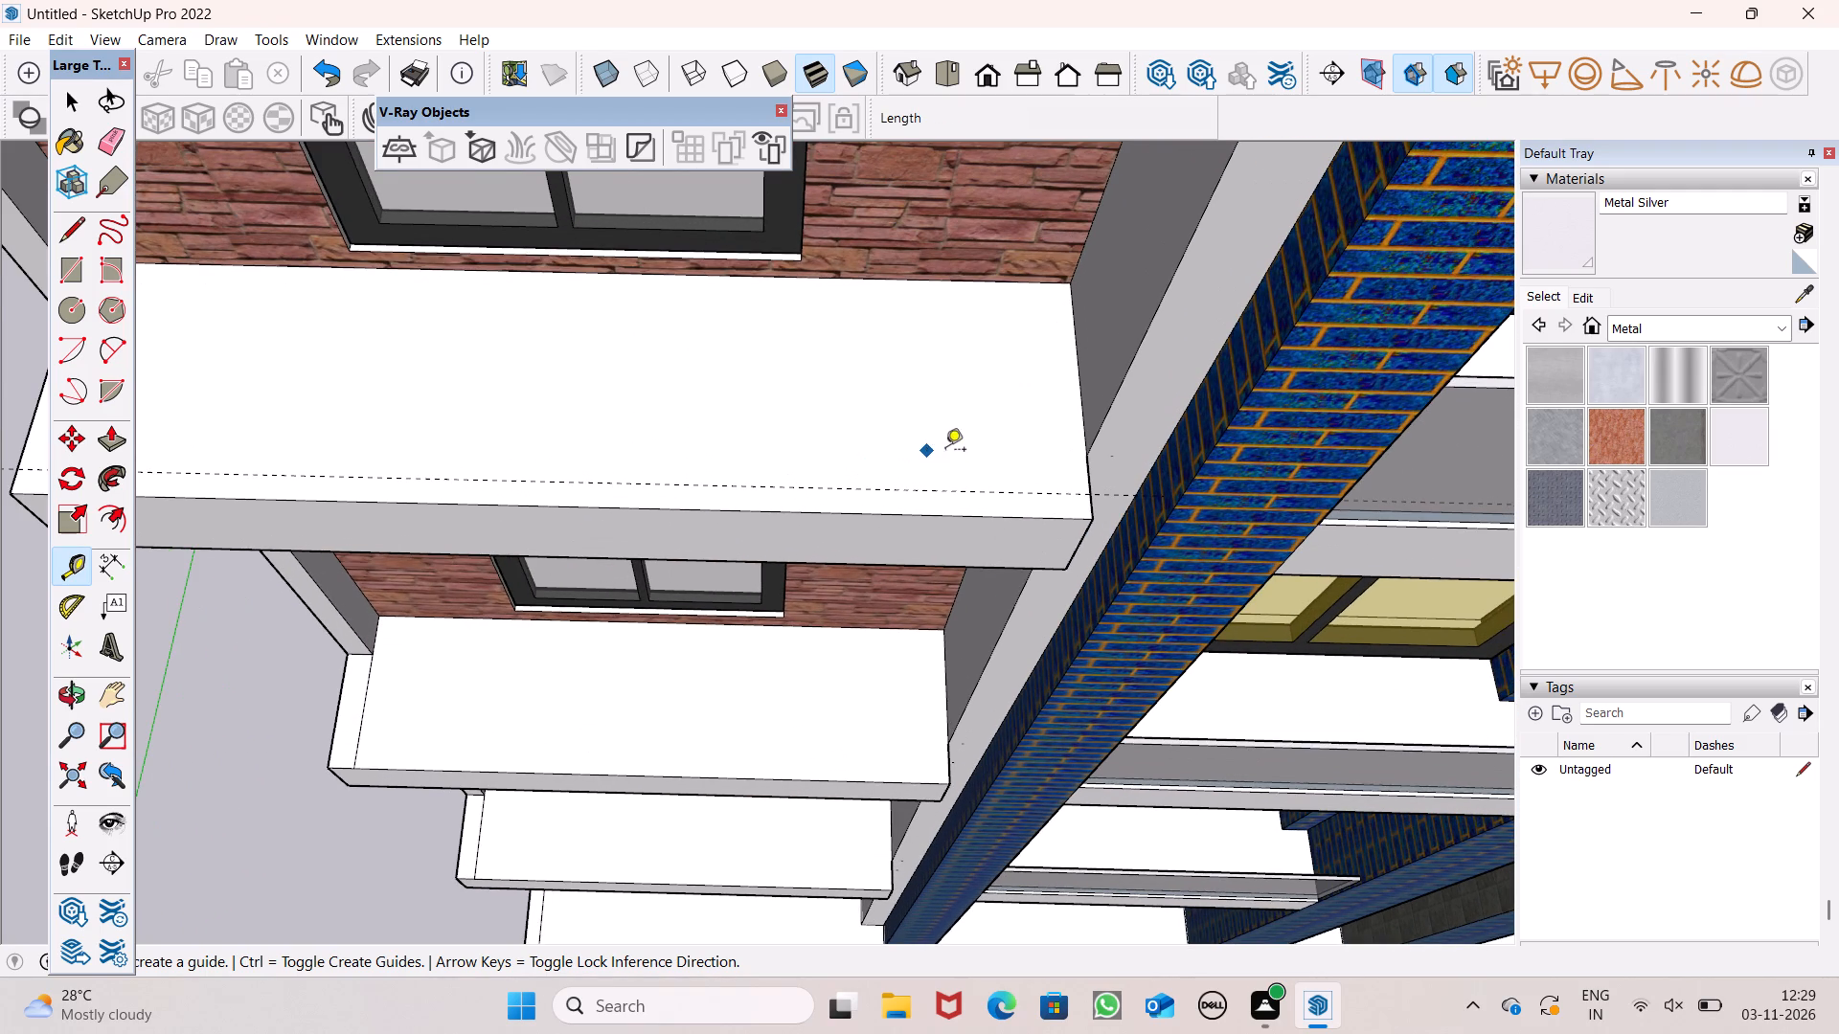
pyautogui.scroll(4, 956, 451)
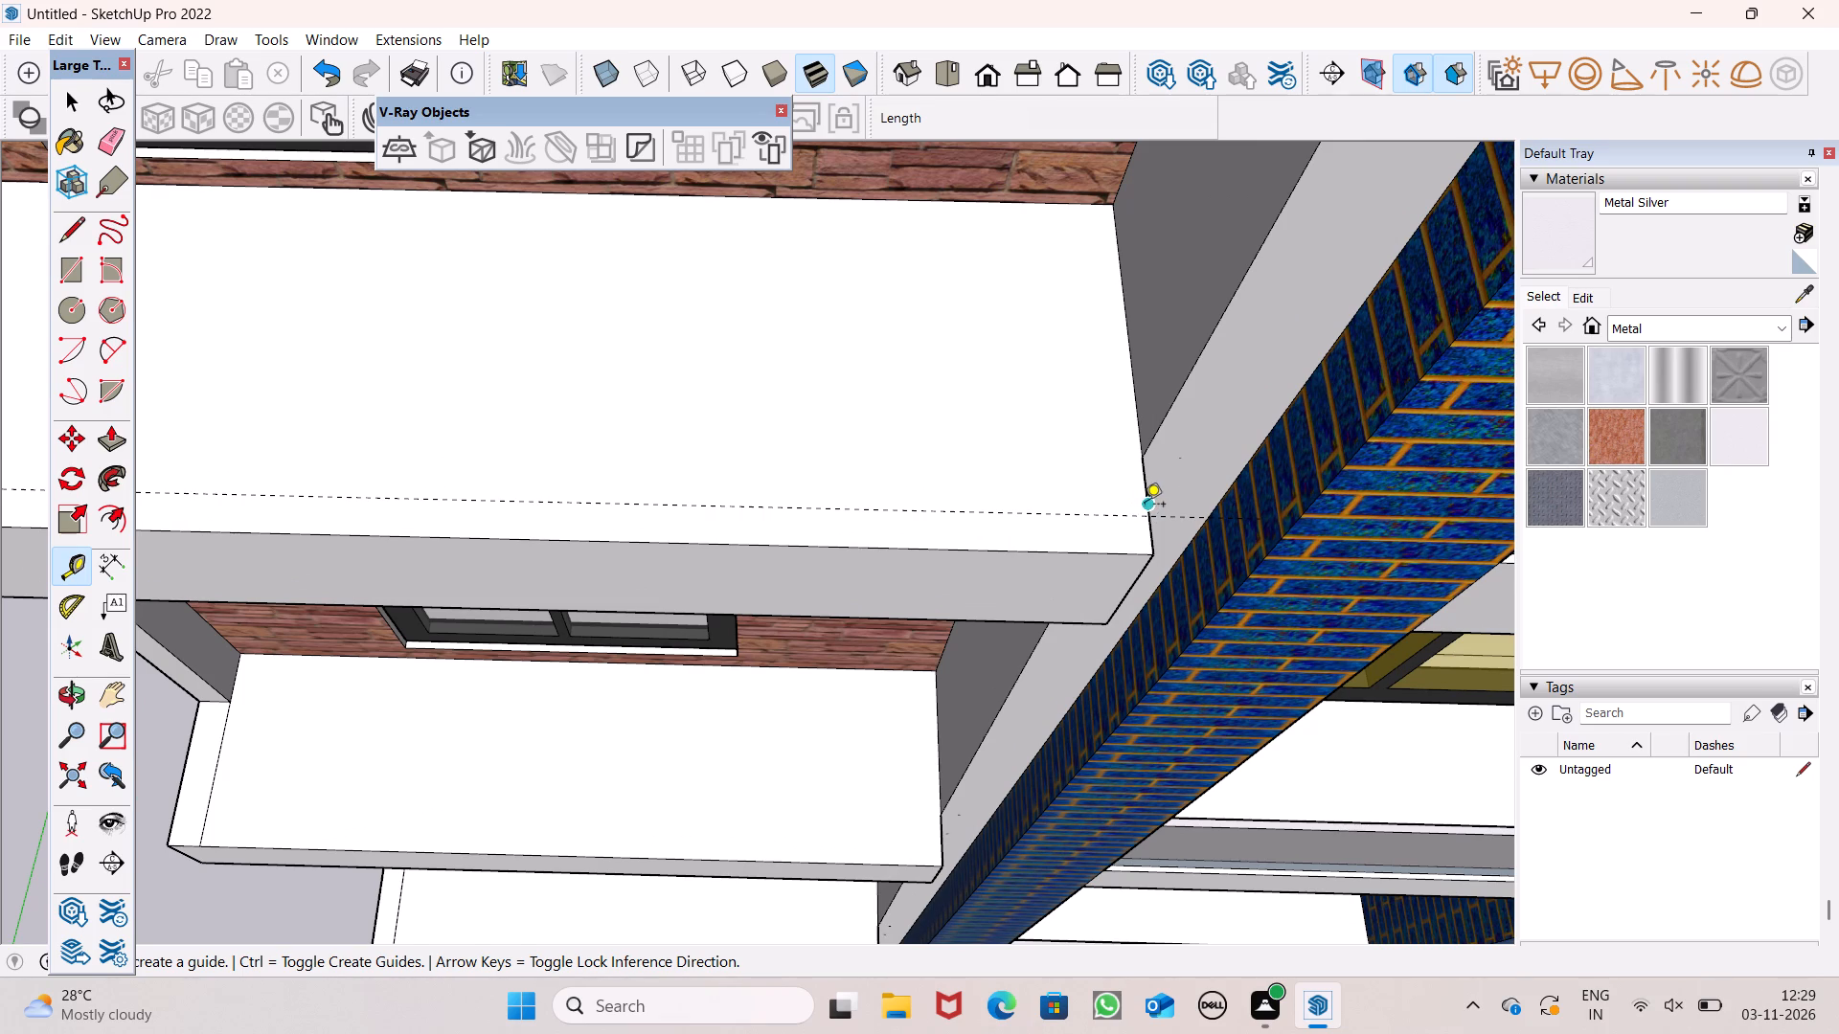
pyautogui.click(1145, 506)
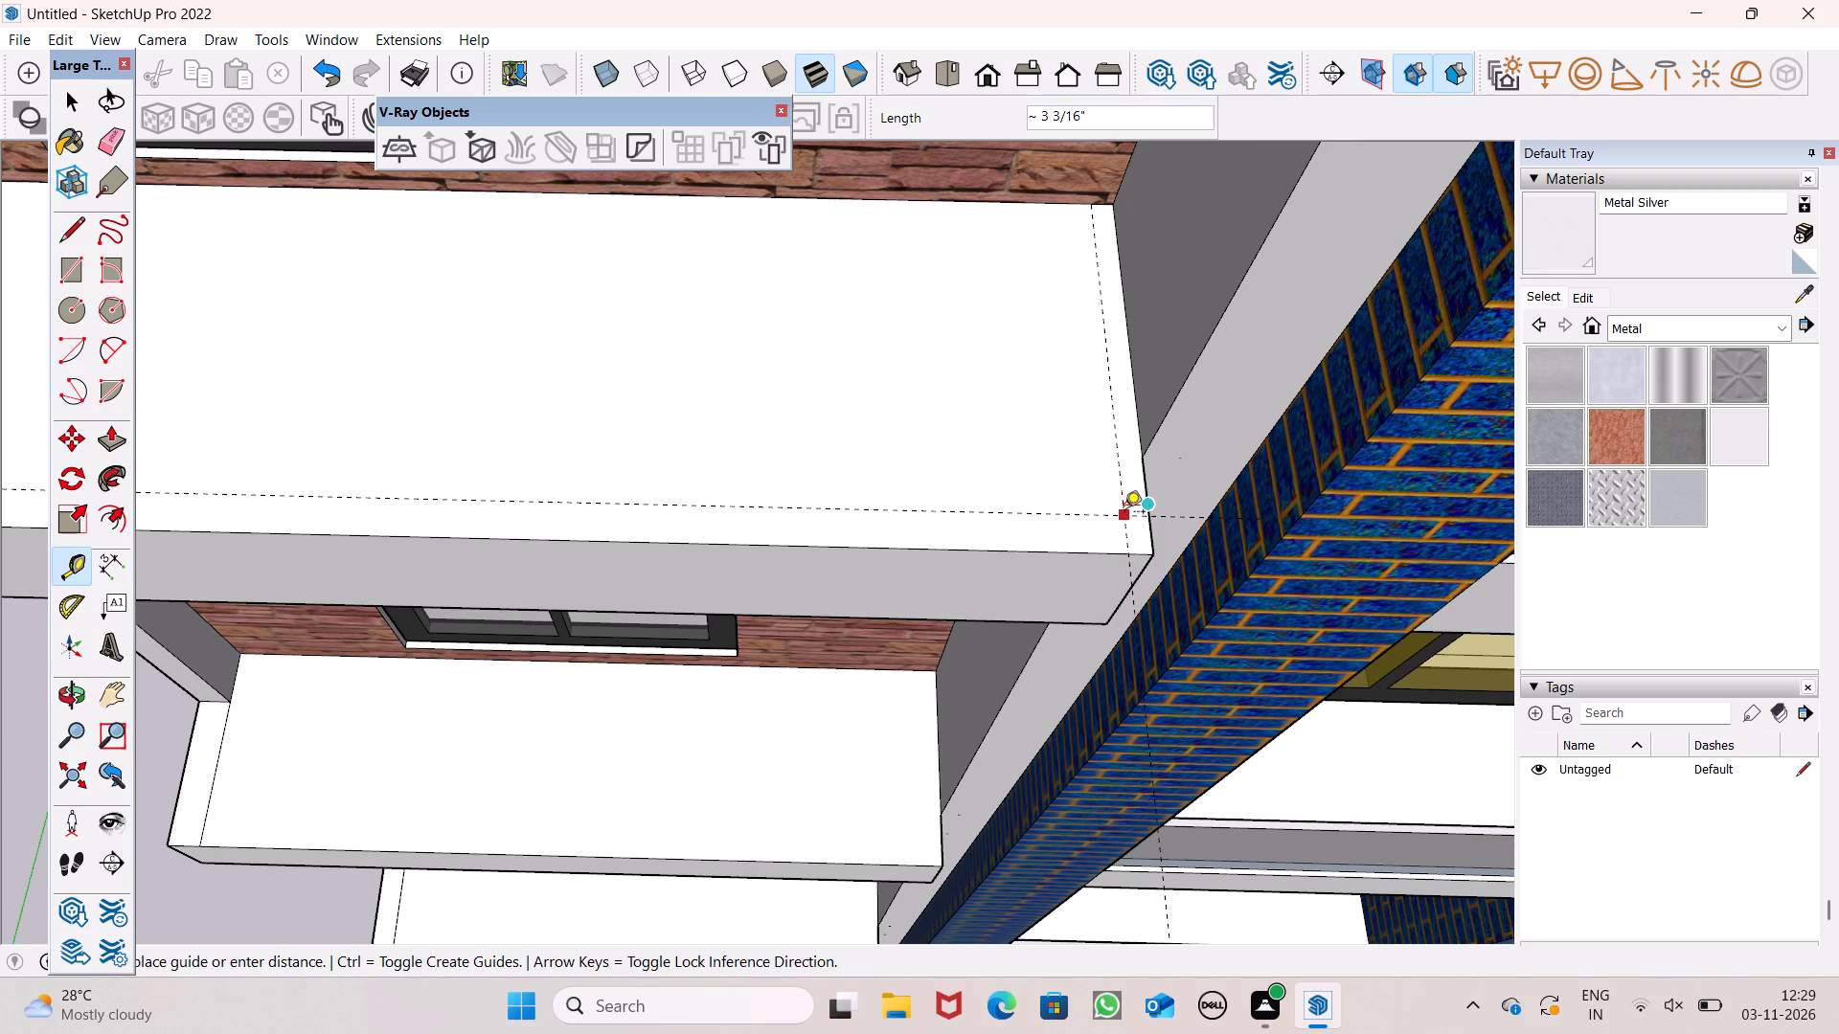
pyautogui.click(1127, 510)
# Place a guide about 7" behind the front edge of the red brick wing's third-highest balcony slab.
pyautogui.scroll(-7, 1122, 354)
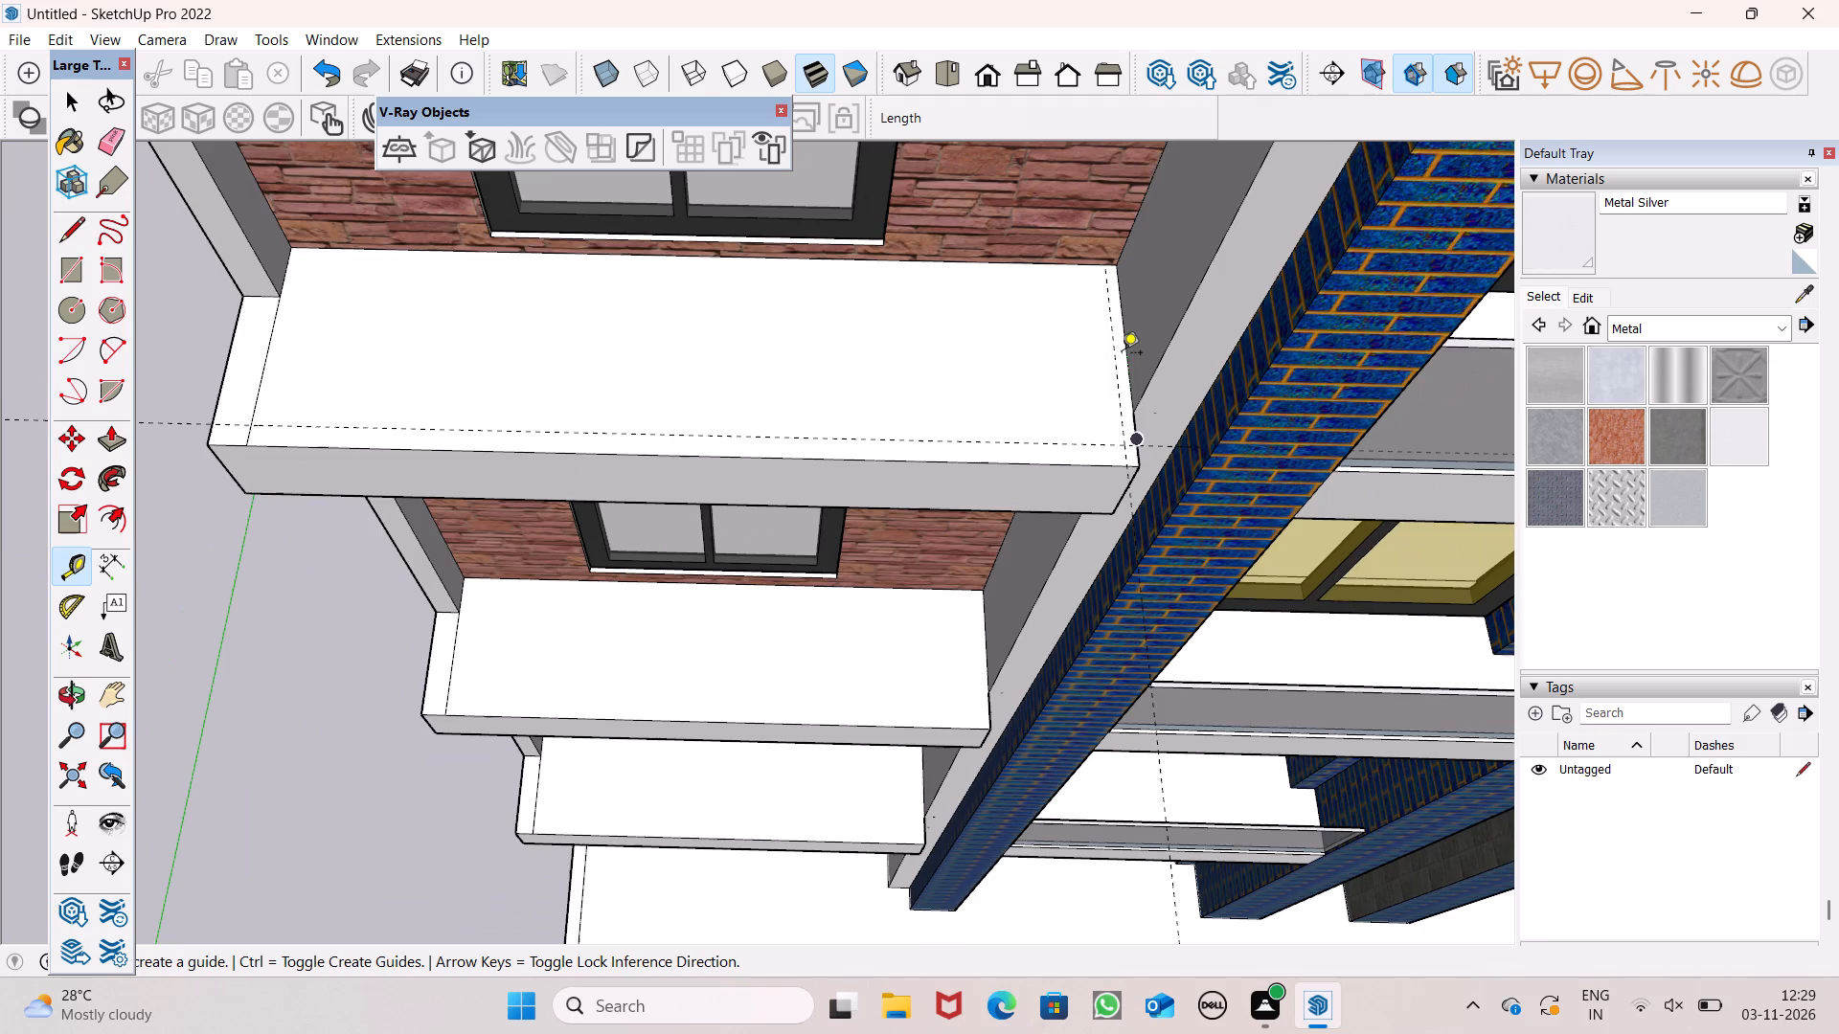
pyautogui.scroll(-4, 1122, 354)
pyautogui.scroll(-4, 920, 557)
pyautogui.scroll(6, 777, 605)
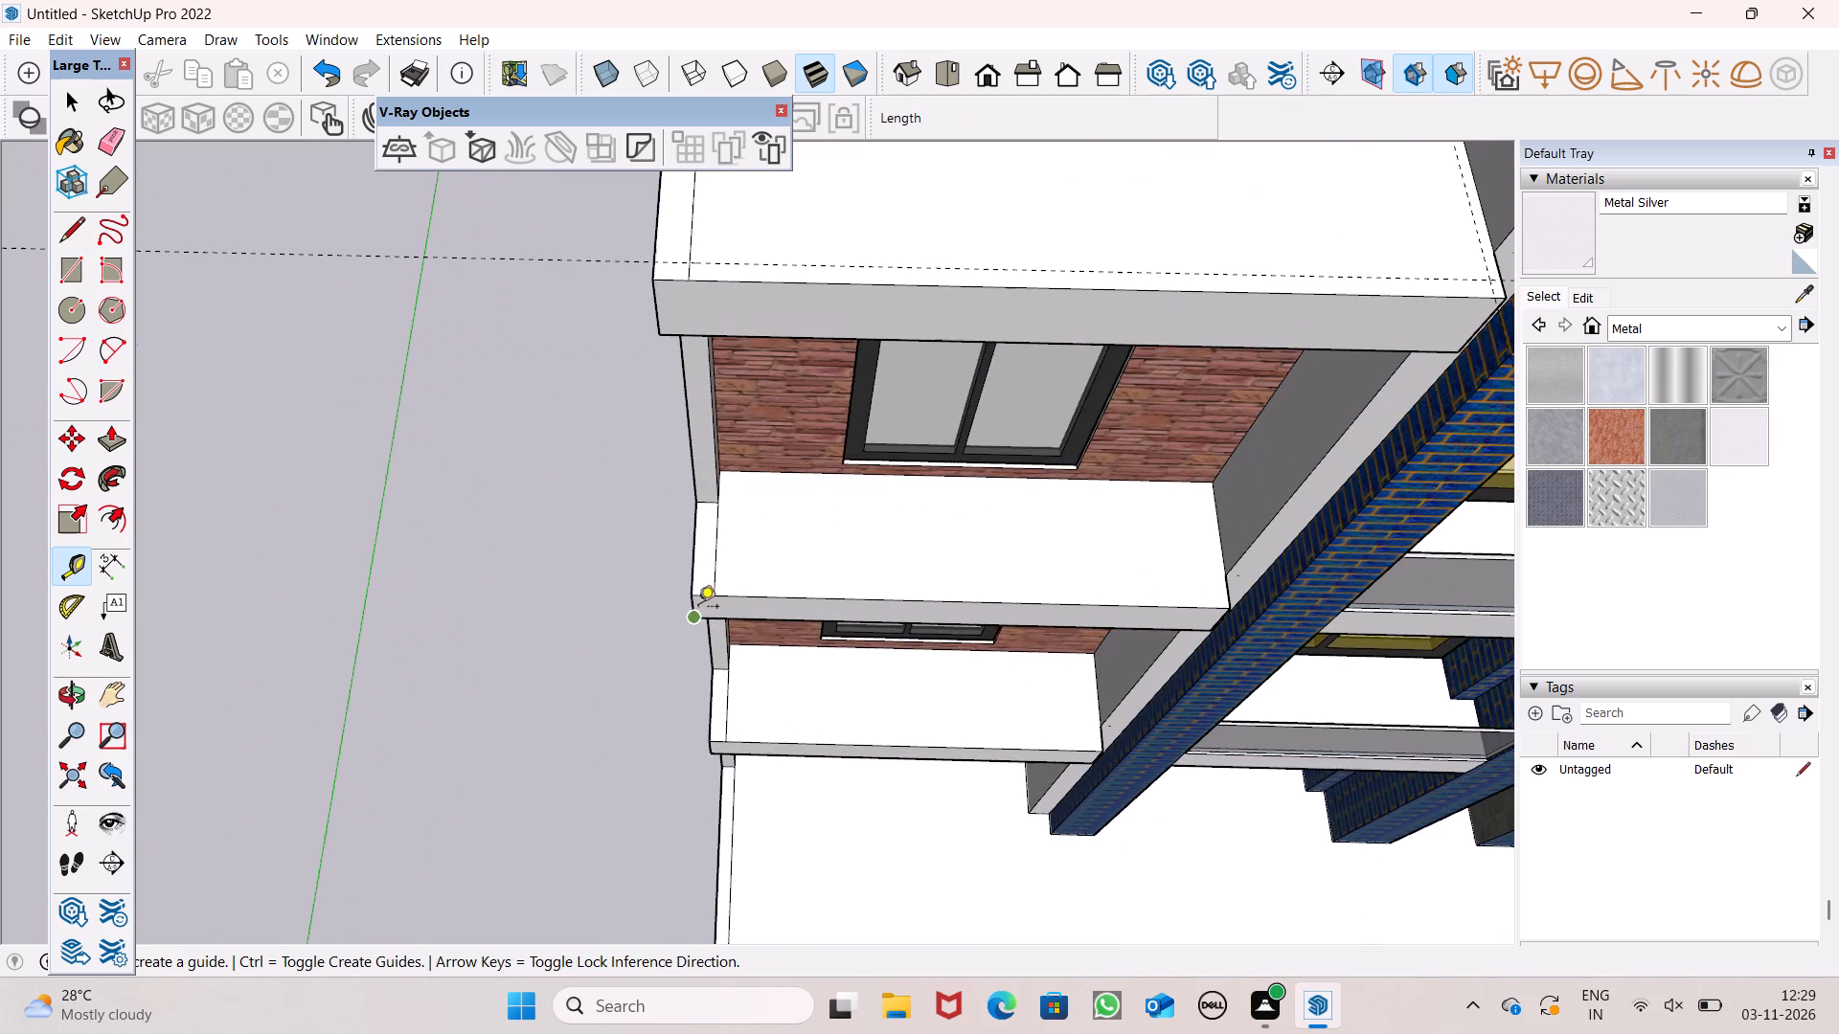
pyautogui.scroll(7, 746, 596)
pyautogui.click(737, 596)
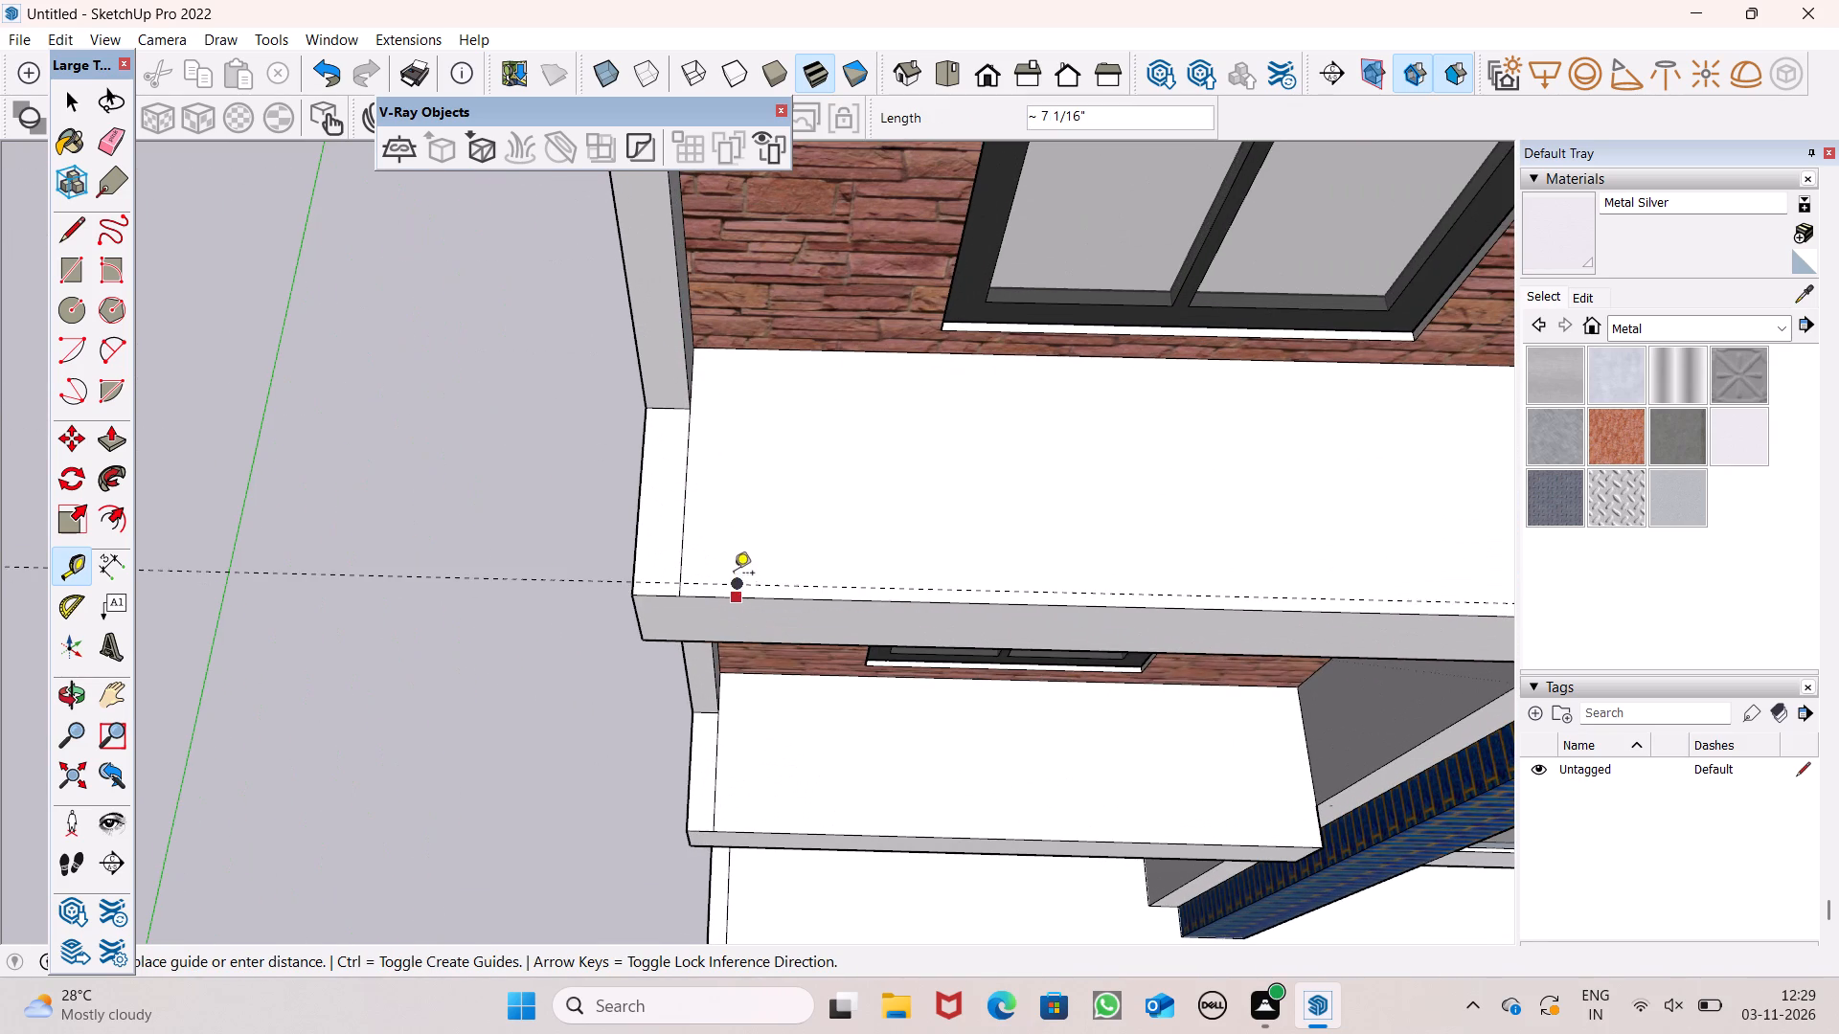
pyautogui.click(734, 572)
# Place a guide about 7 1/16" behind the front edge of the red brick wing's lowest balcony slab.
pyautogui.scroll(-6, 777, 504)
pyautogui.scroll(6, 747, 686)
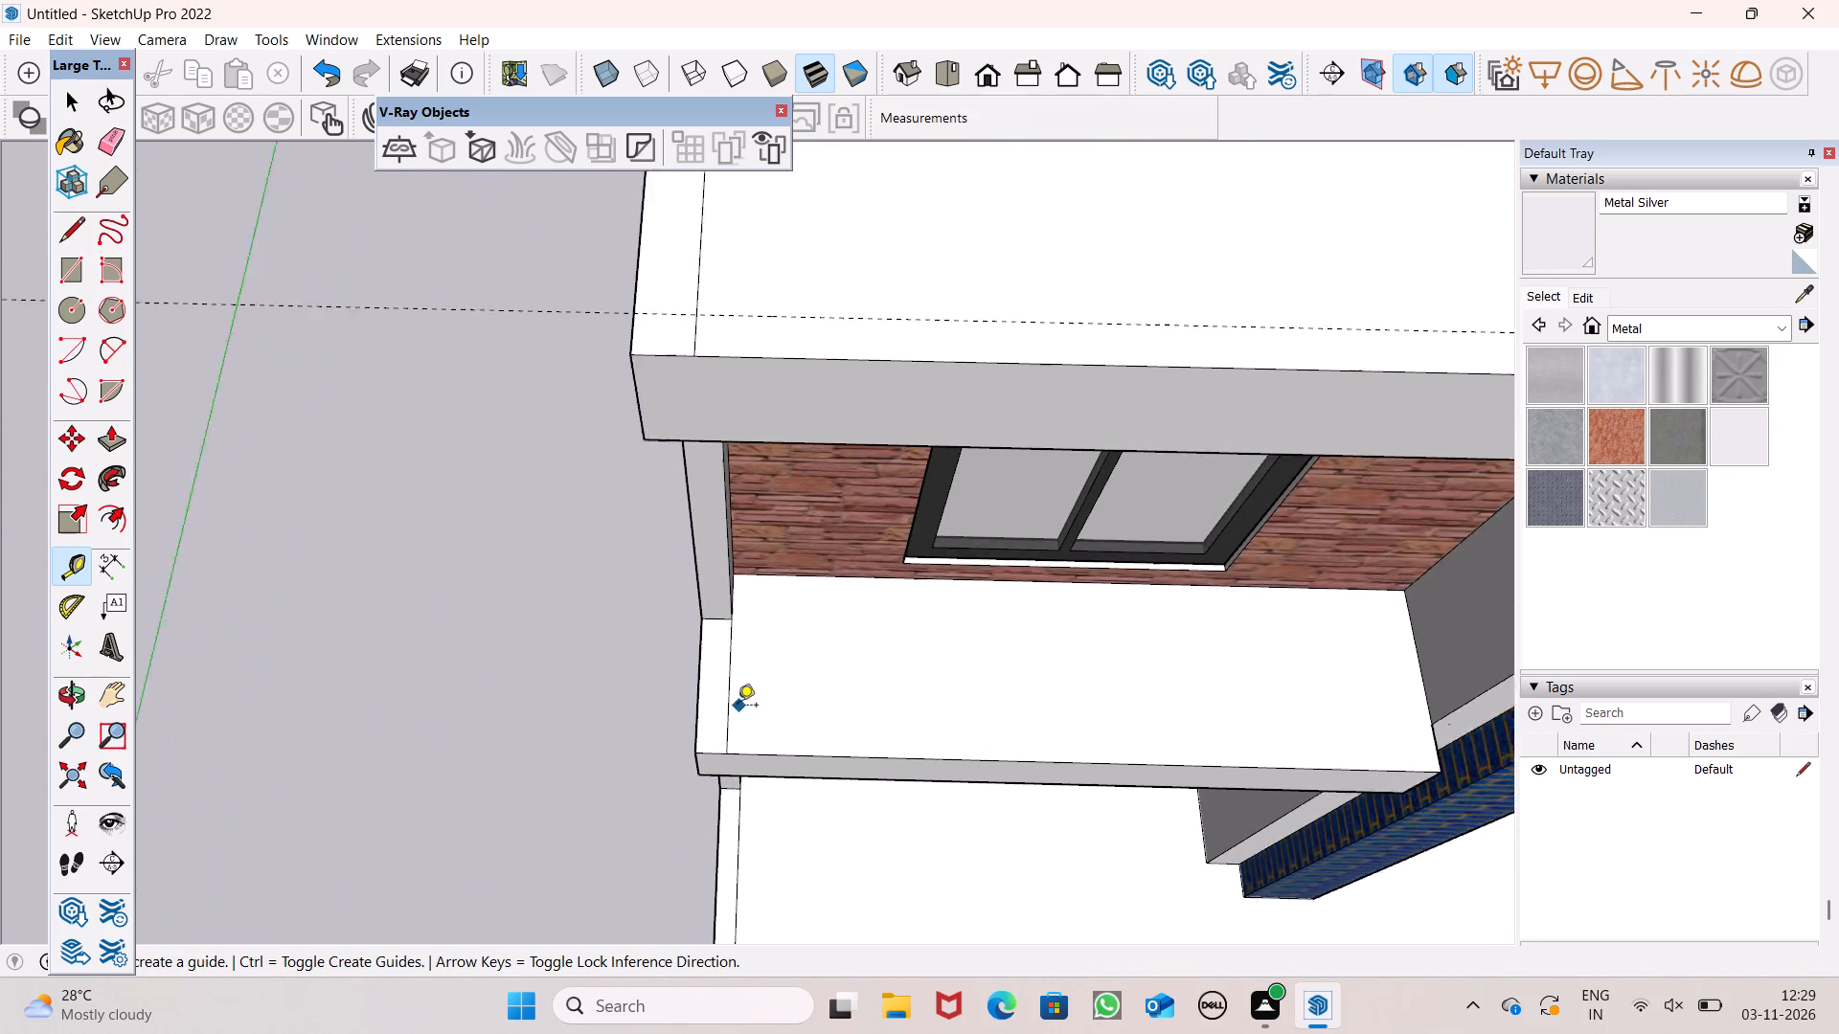
pyautogui.click(726, 757)
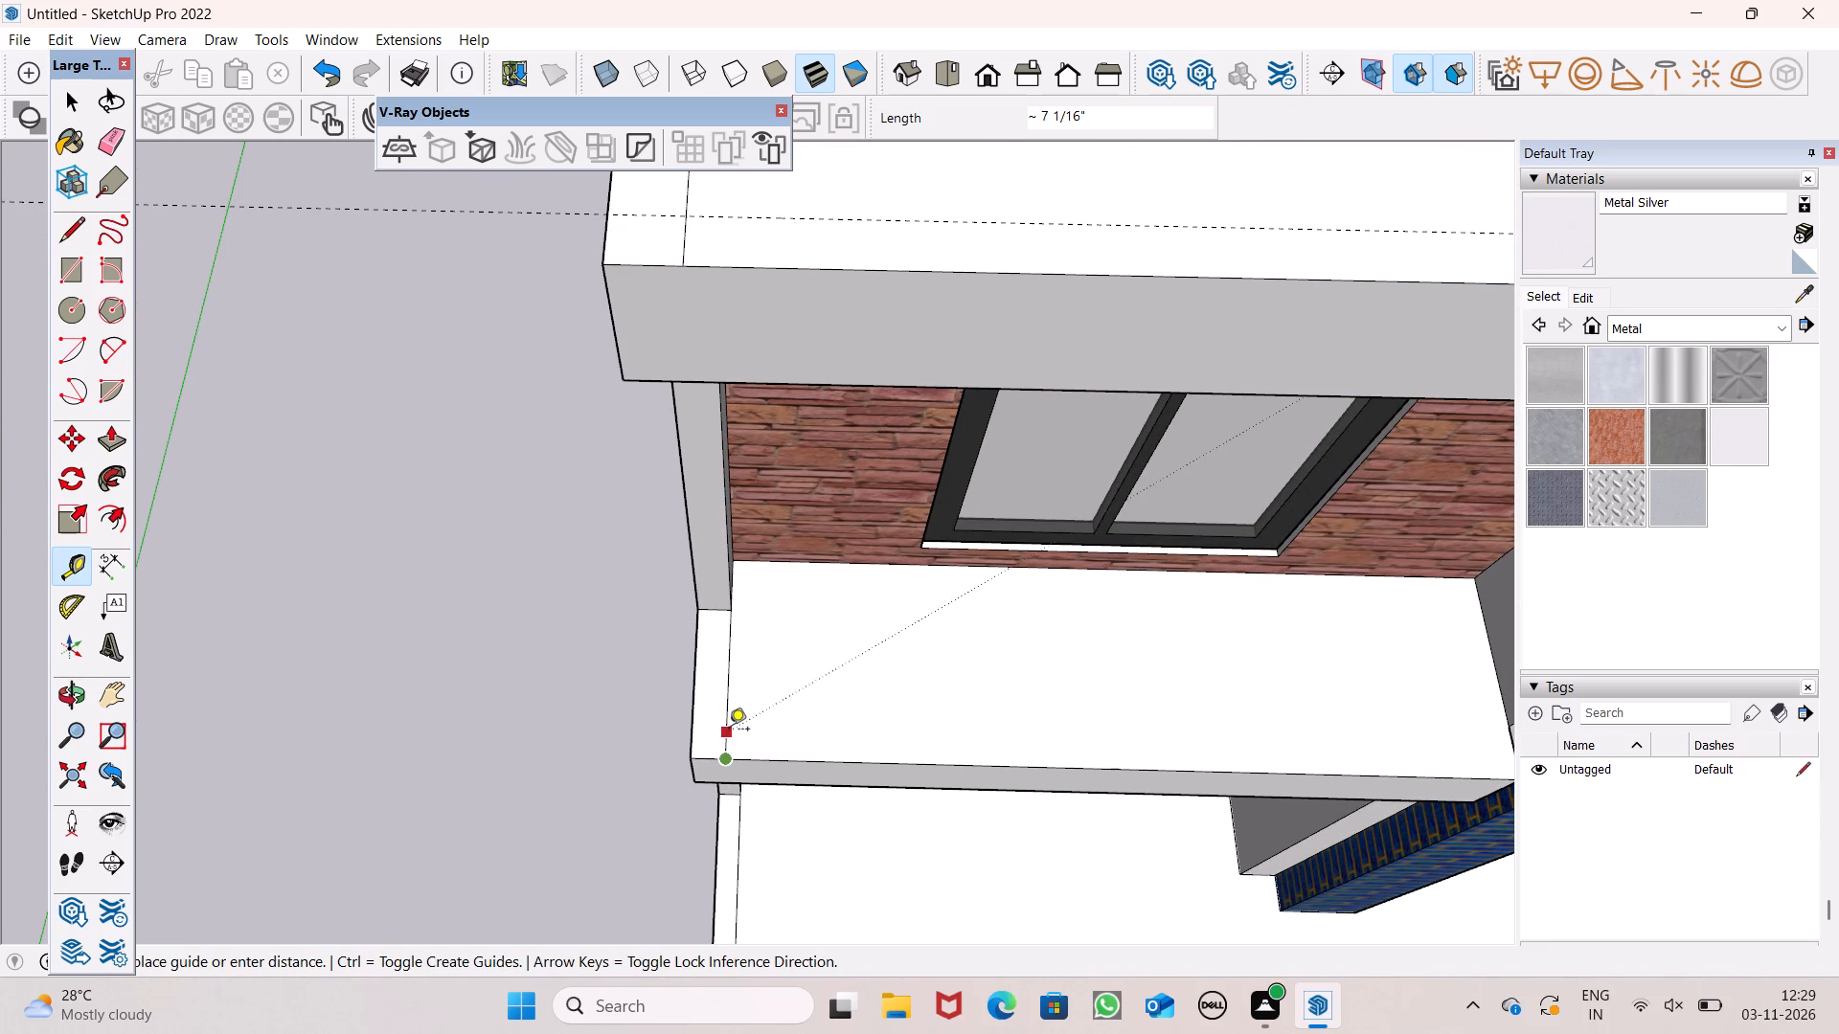
pyautogui.press('space')
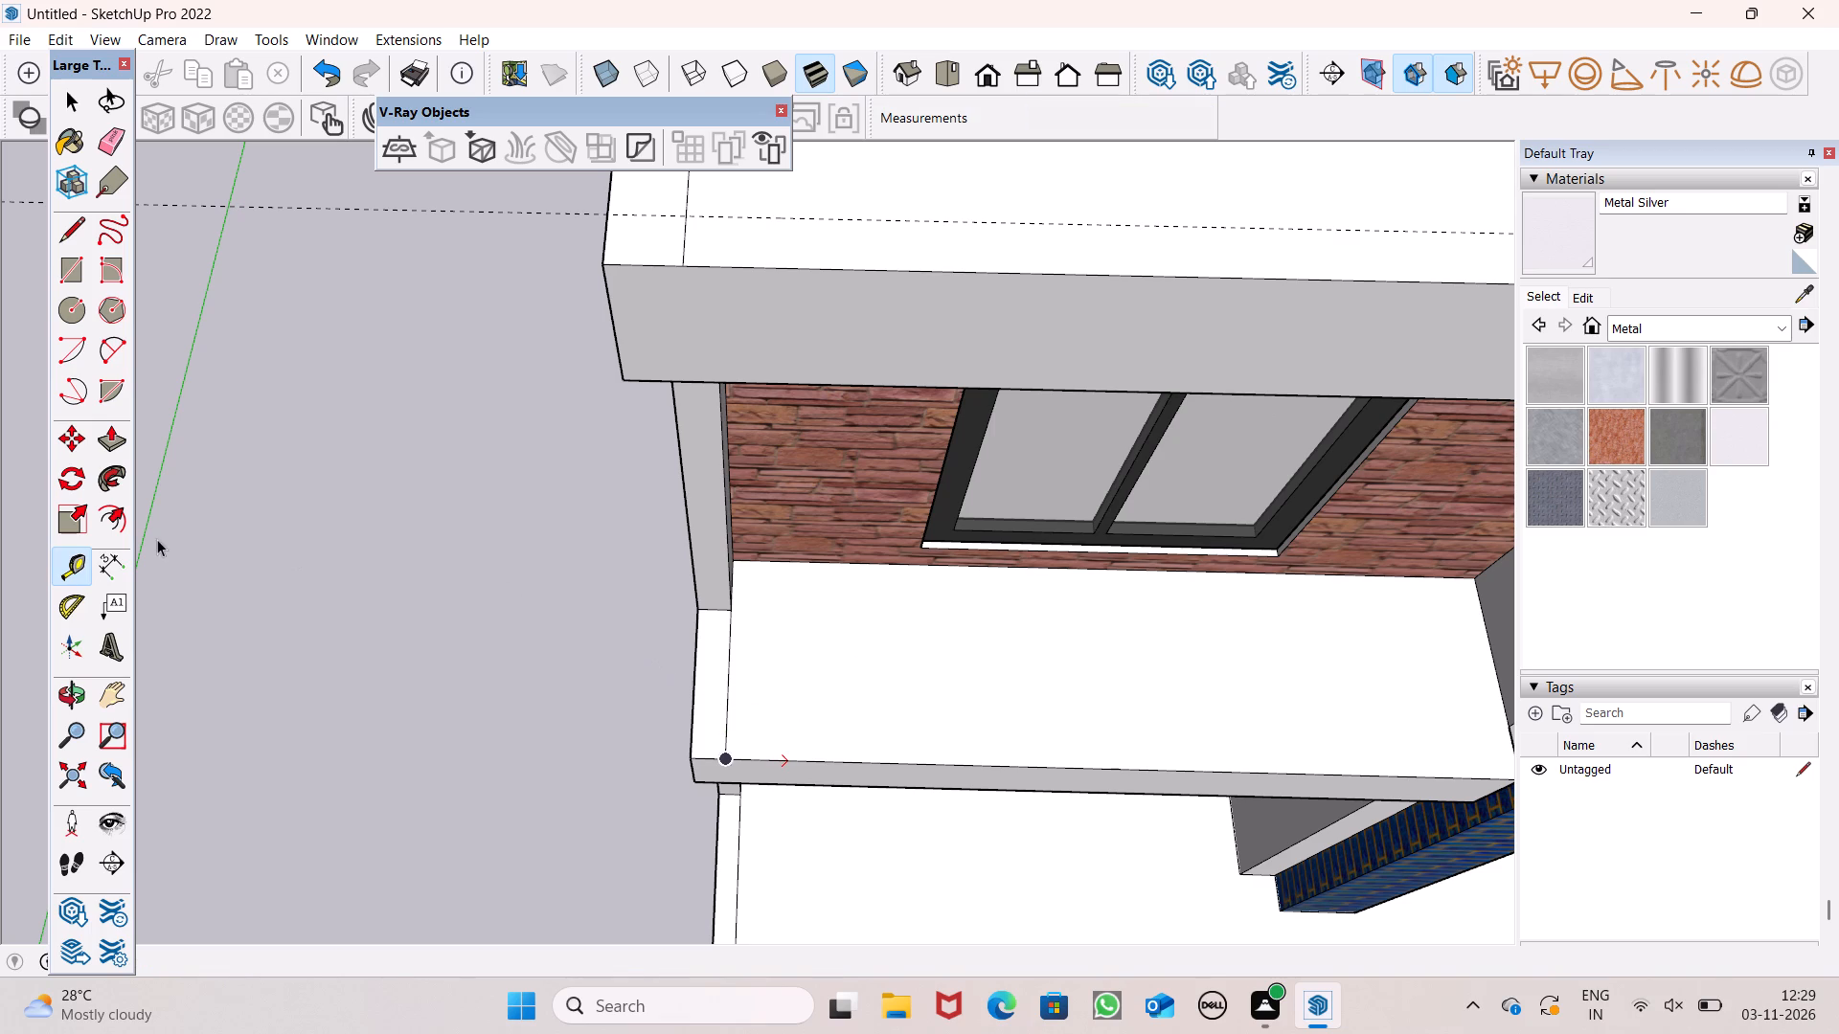
pyautogui.click(66, 570)
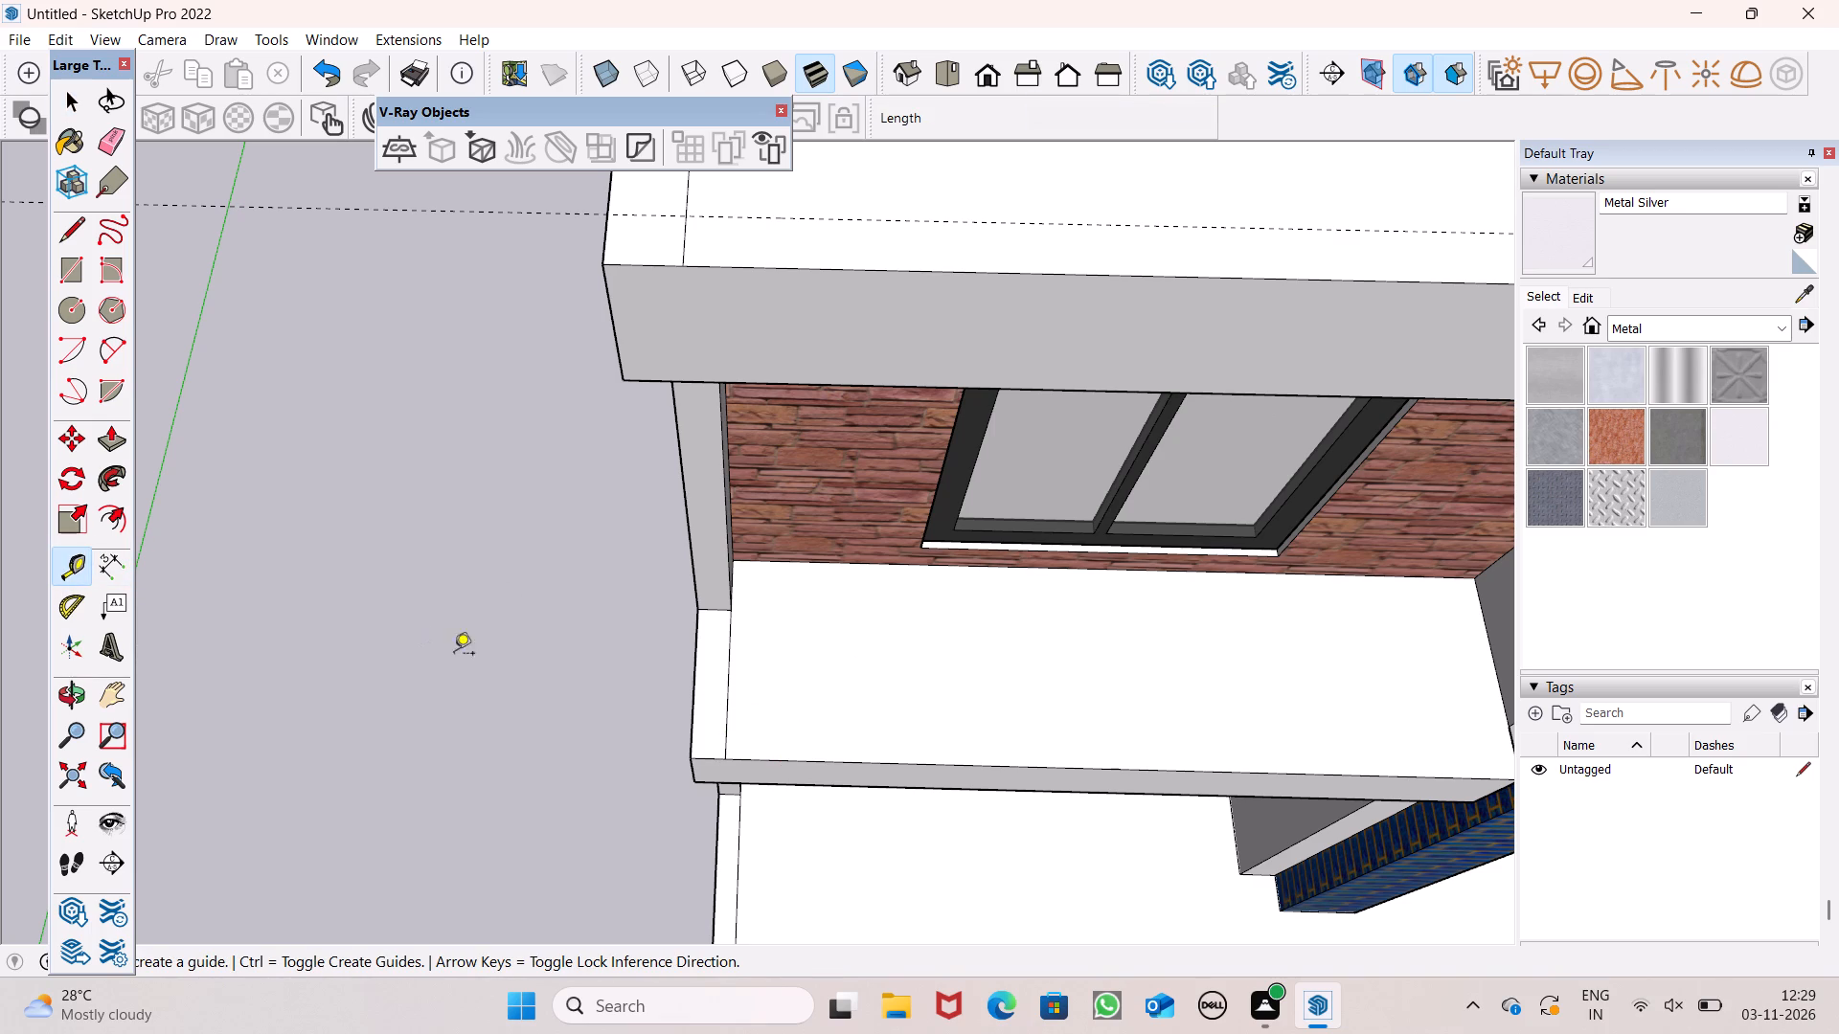
pyautogui.scroll(3, 775, 765)
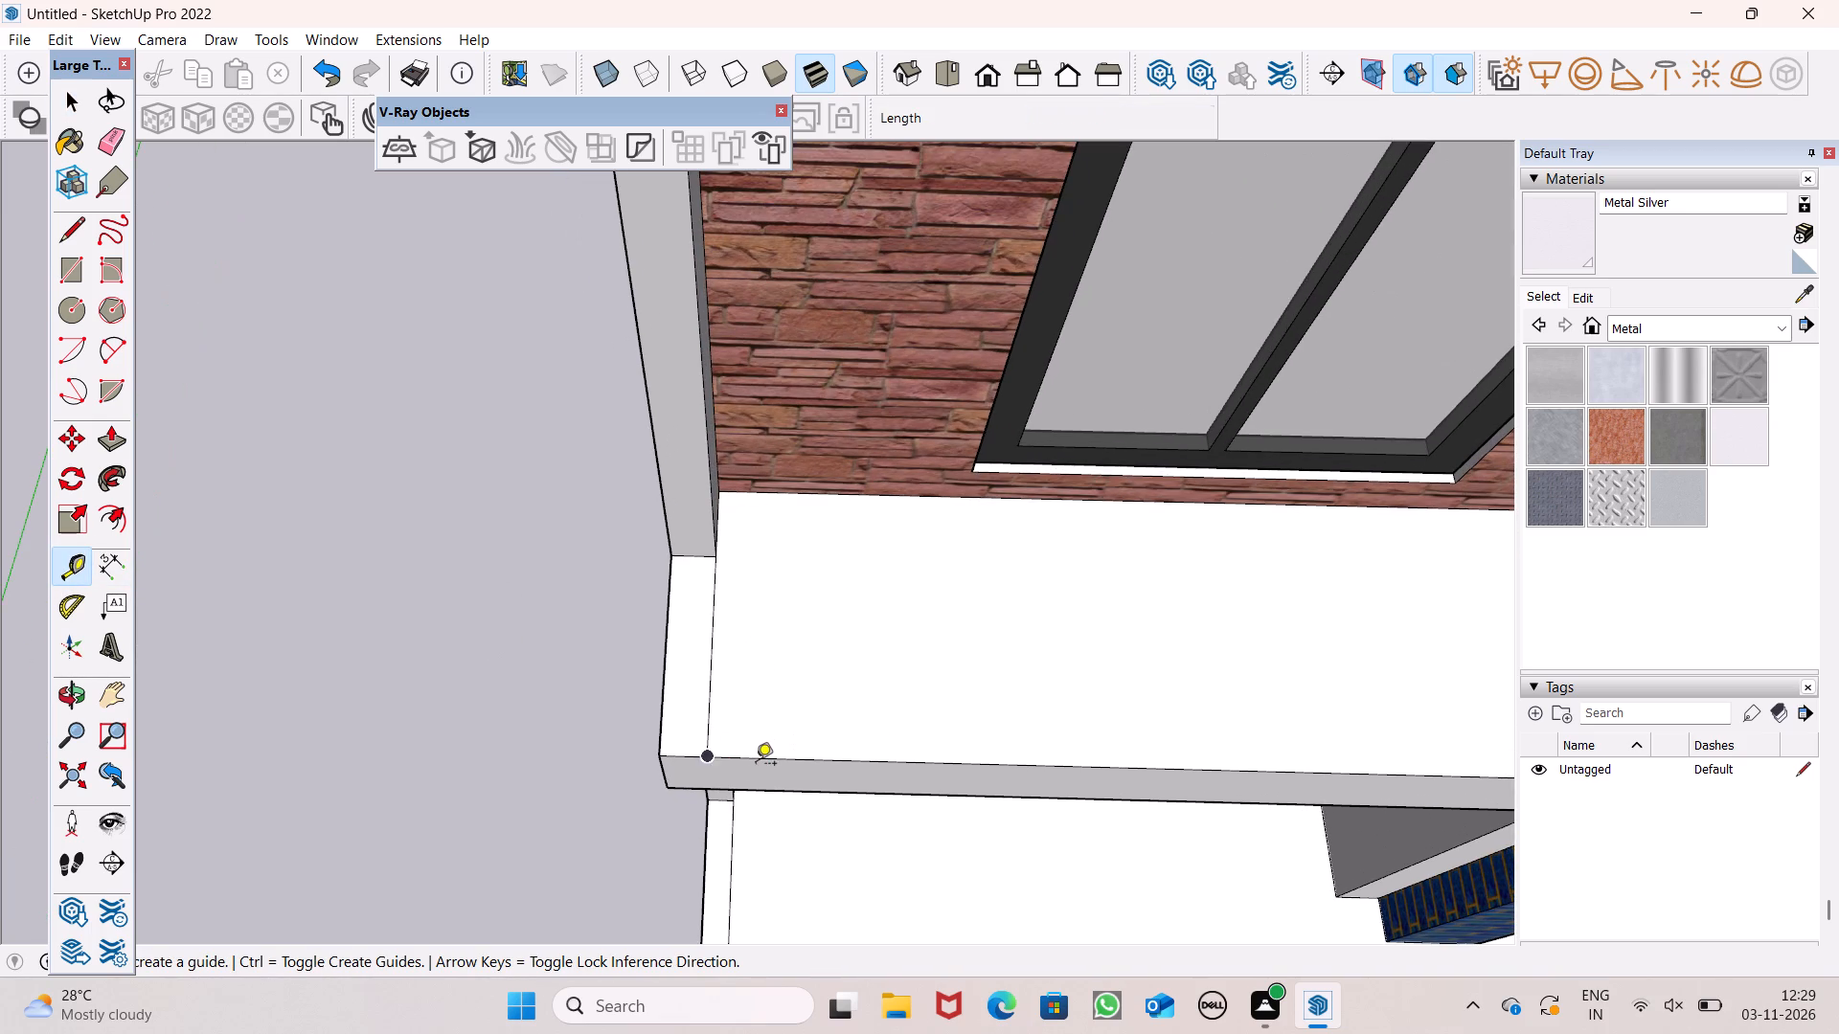
pyautogui.click(756, 765)
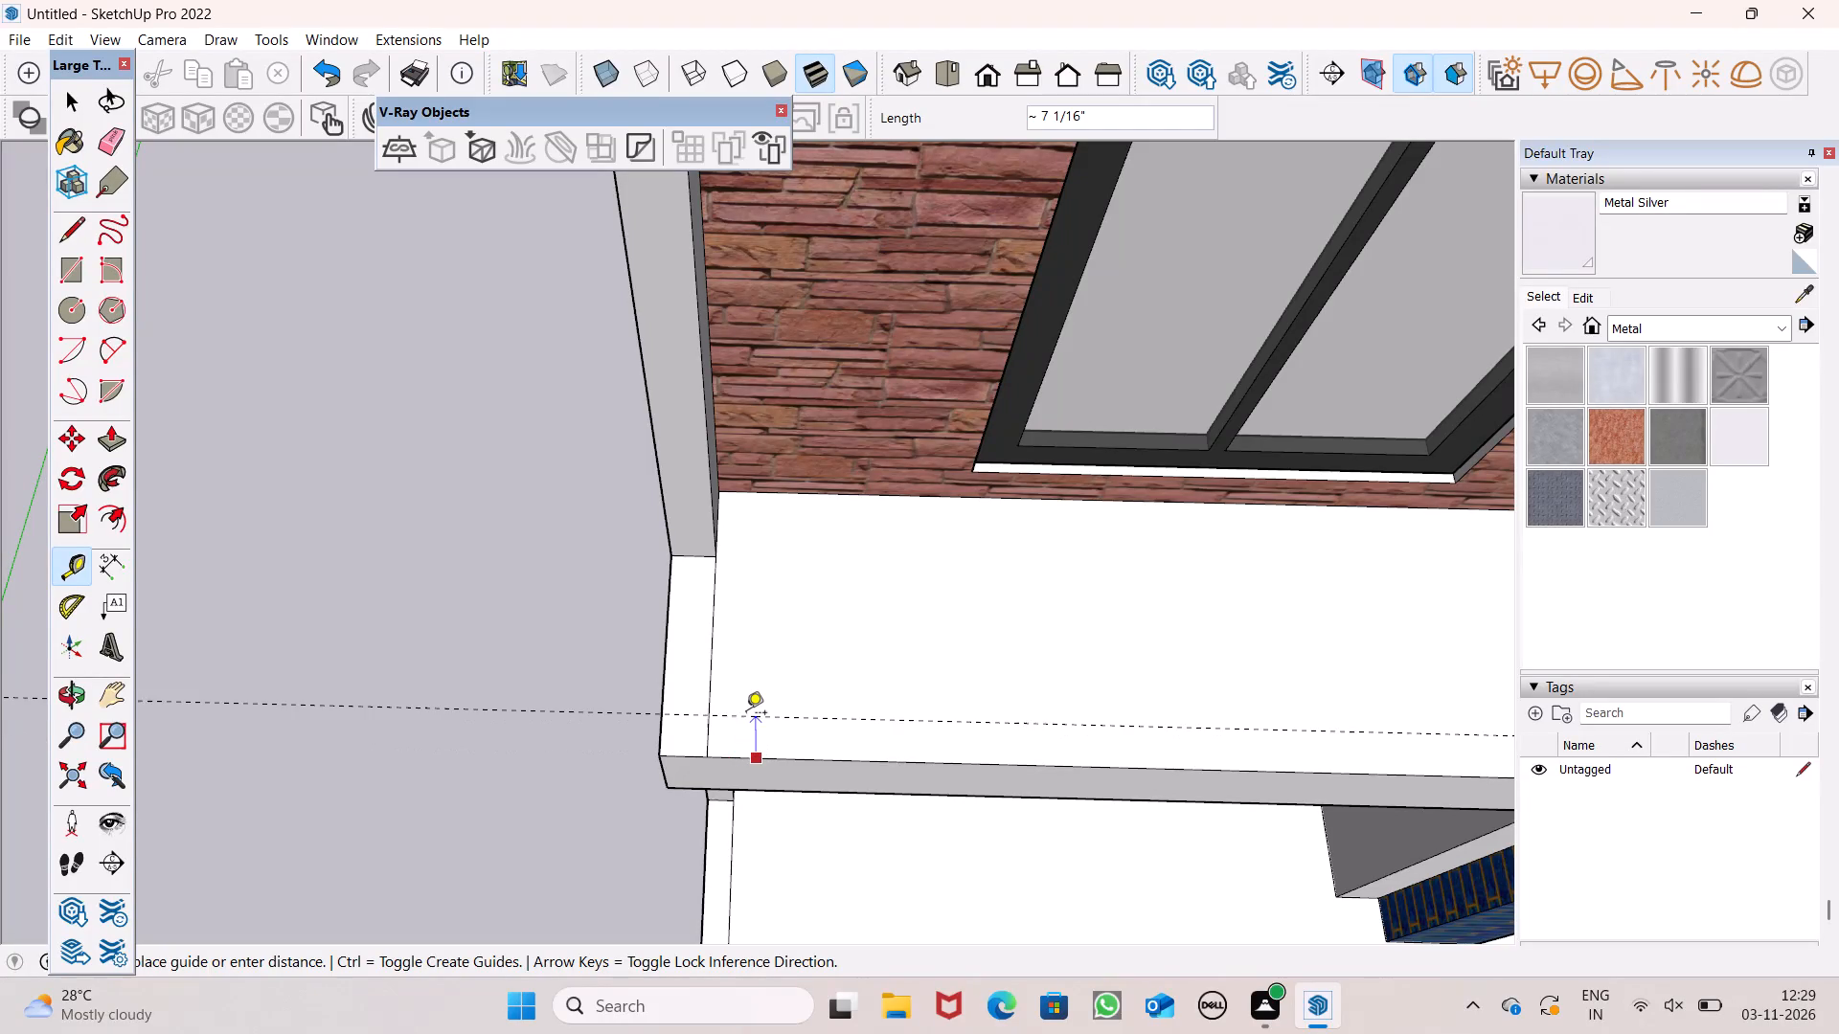
pyautogui.click(746, 714)
# Place a guide about 4 1/16" inside the side edge, next to the blue pier, on the red brick wing's third-highest slab.
pyautogui.scroll(-13, 633, 609)
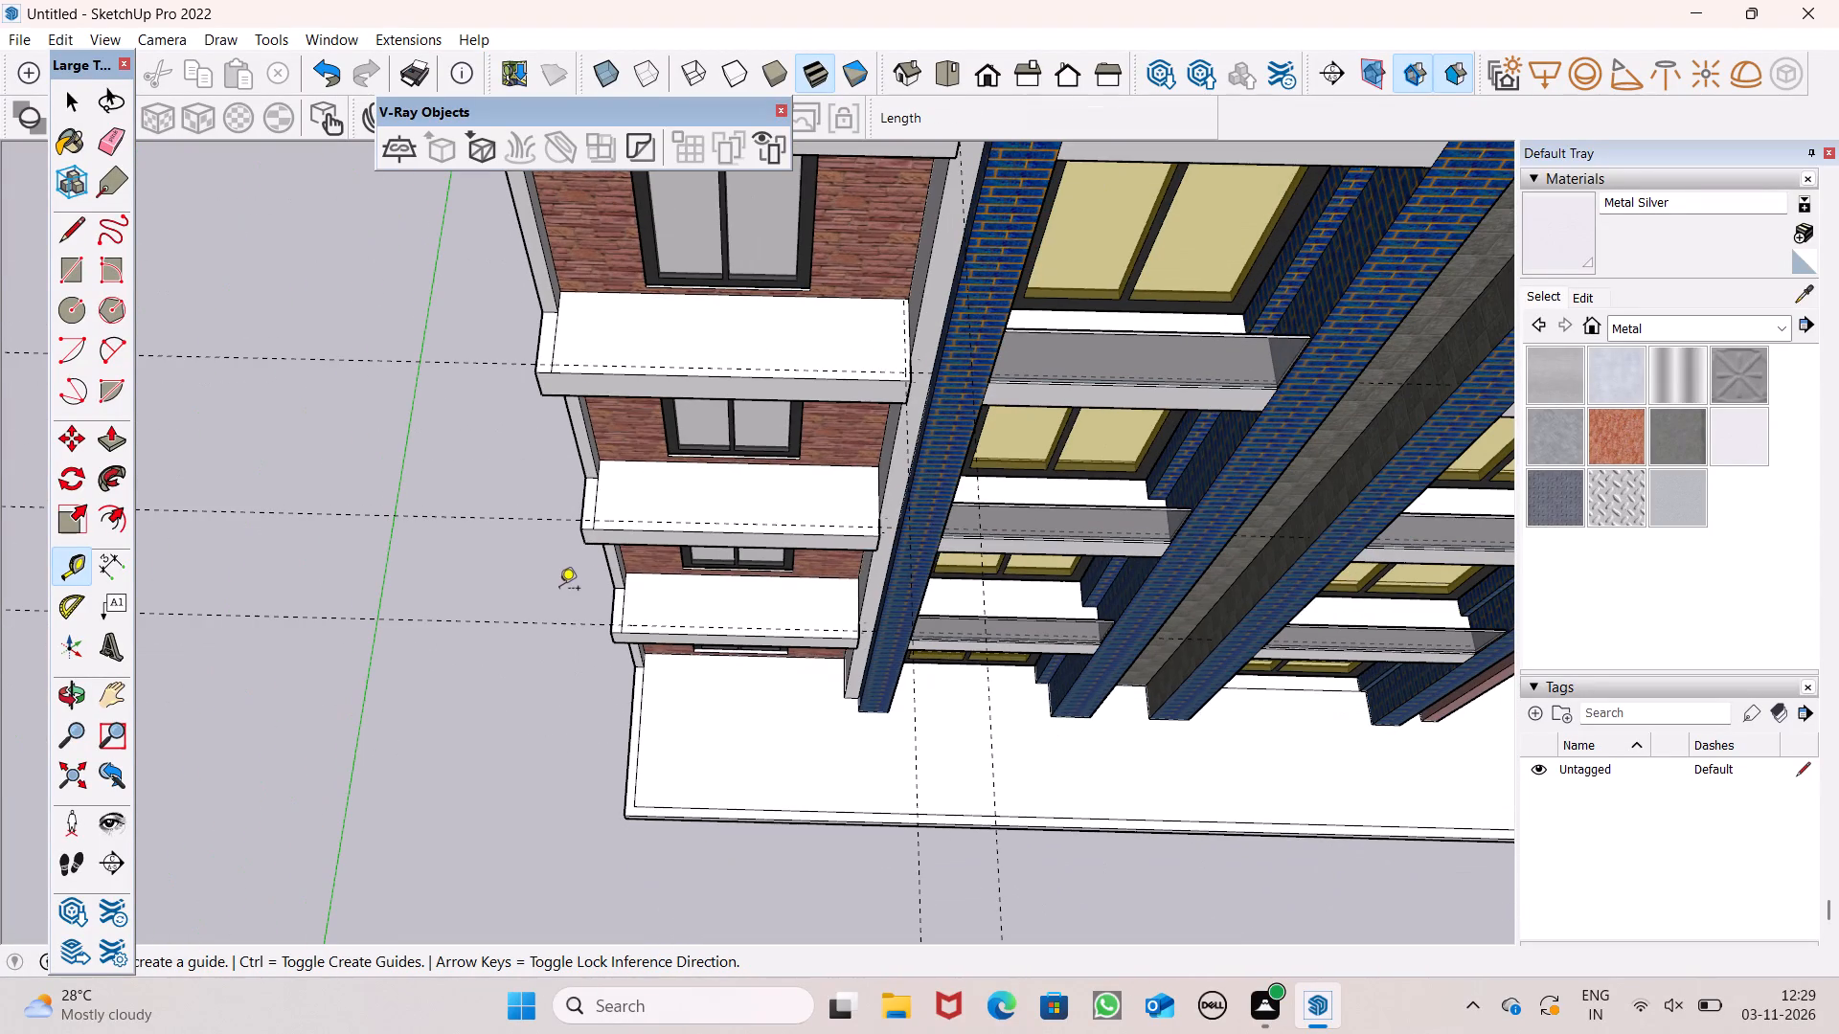
pyautogui.scroll(1, 992, 611)
pyautogui.scroll(4, 814, 533)
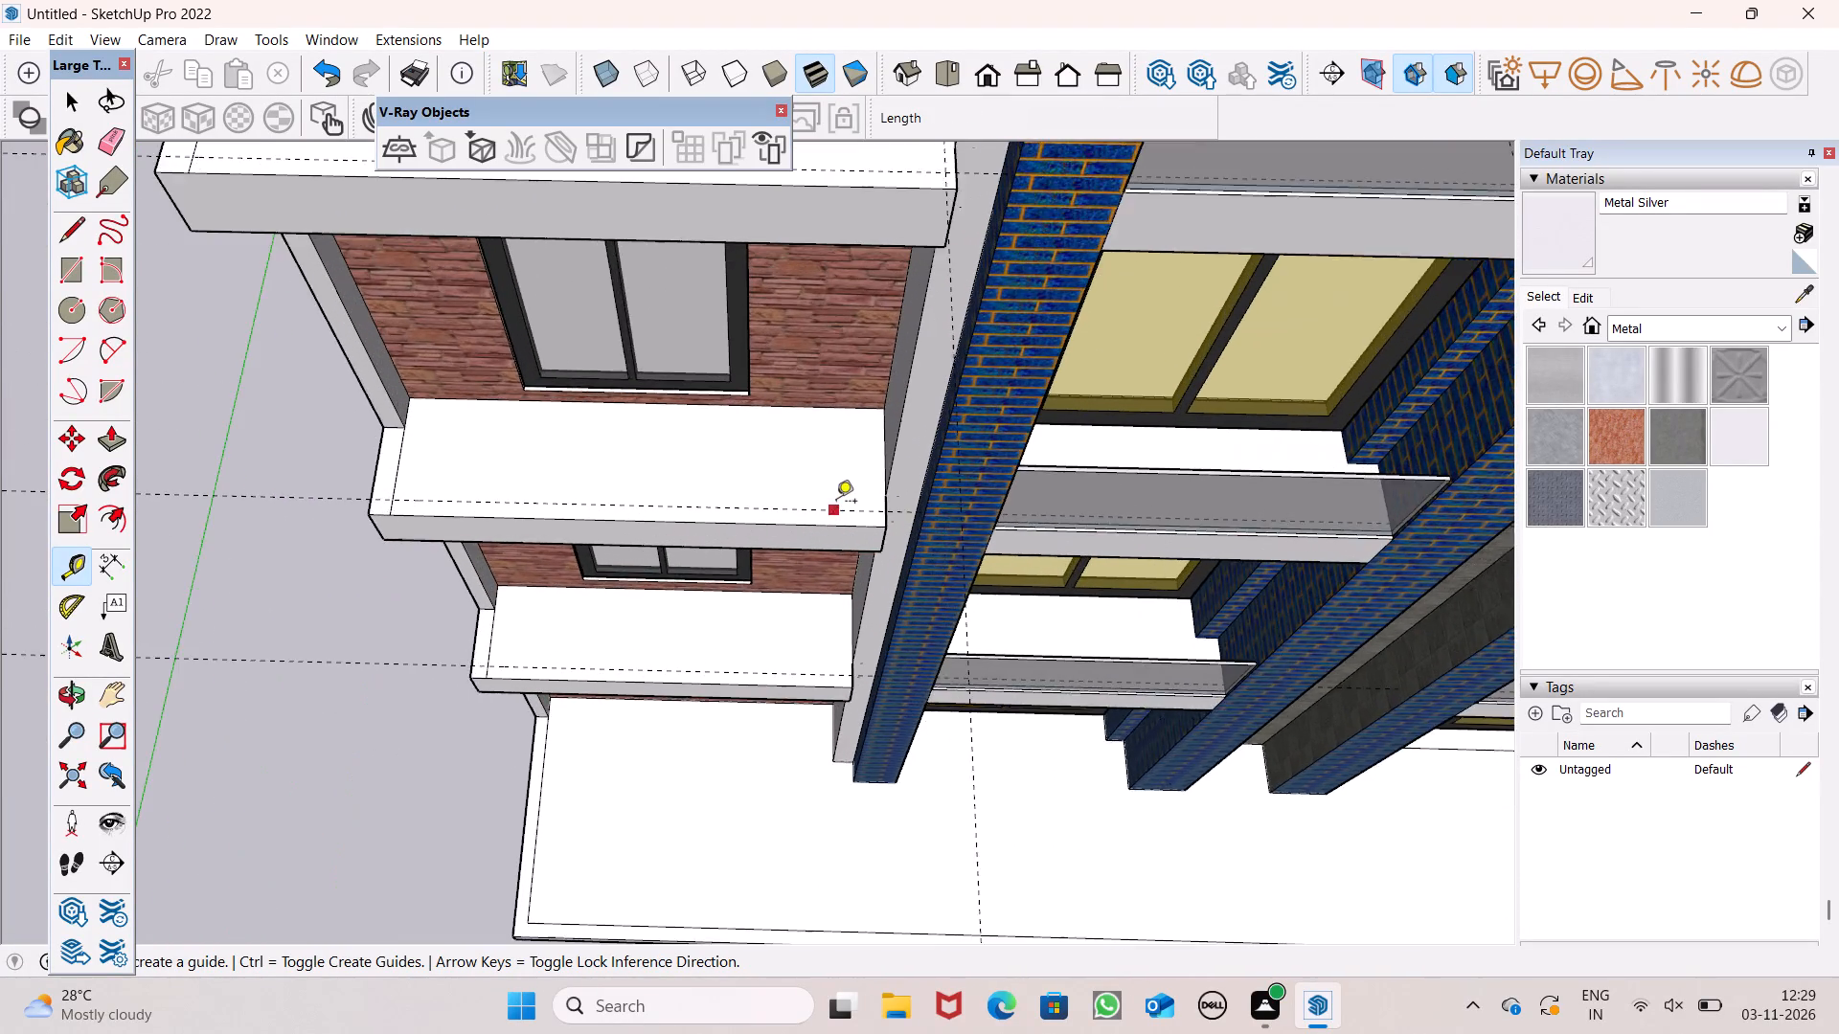
pyautogui.scroll(9, 836, 503)
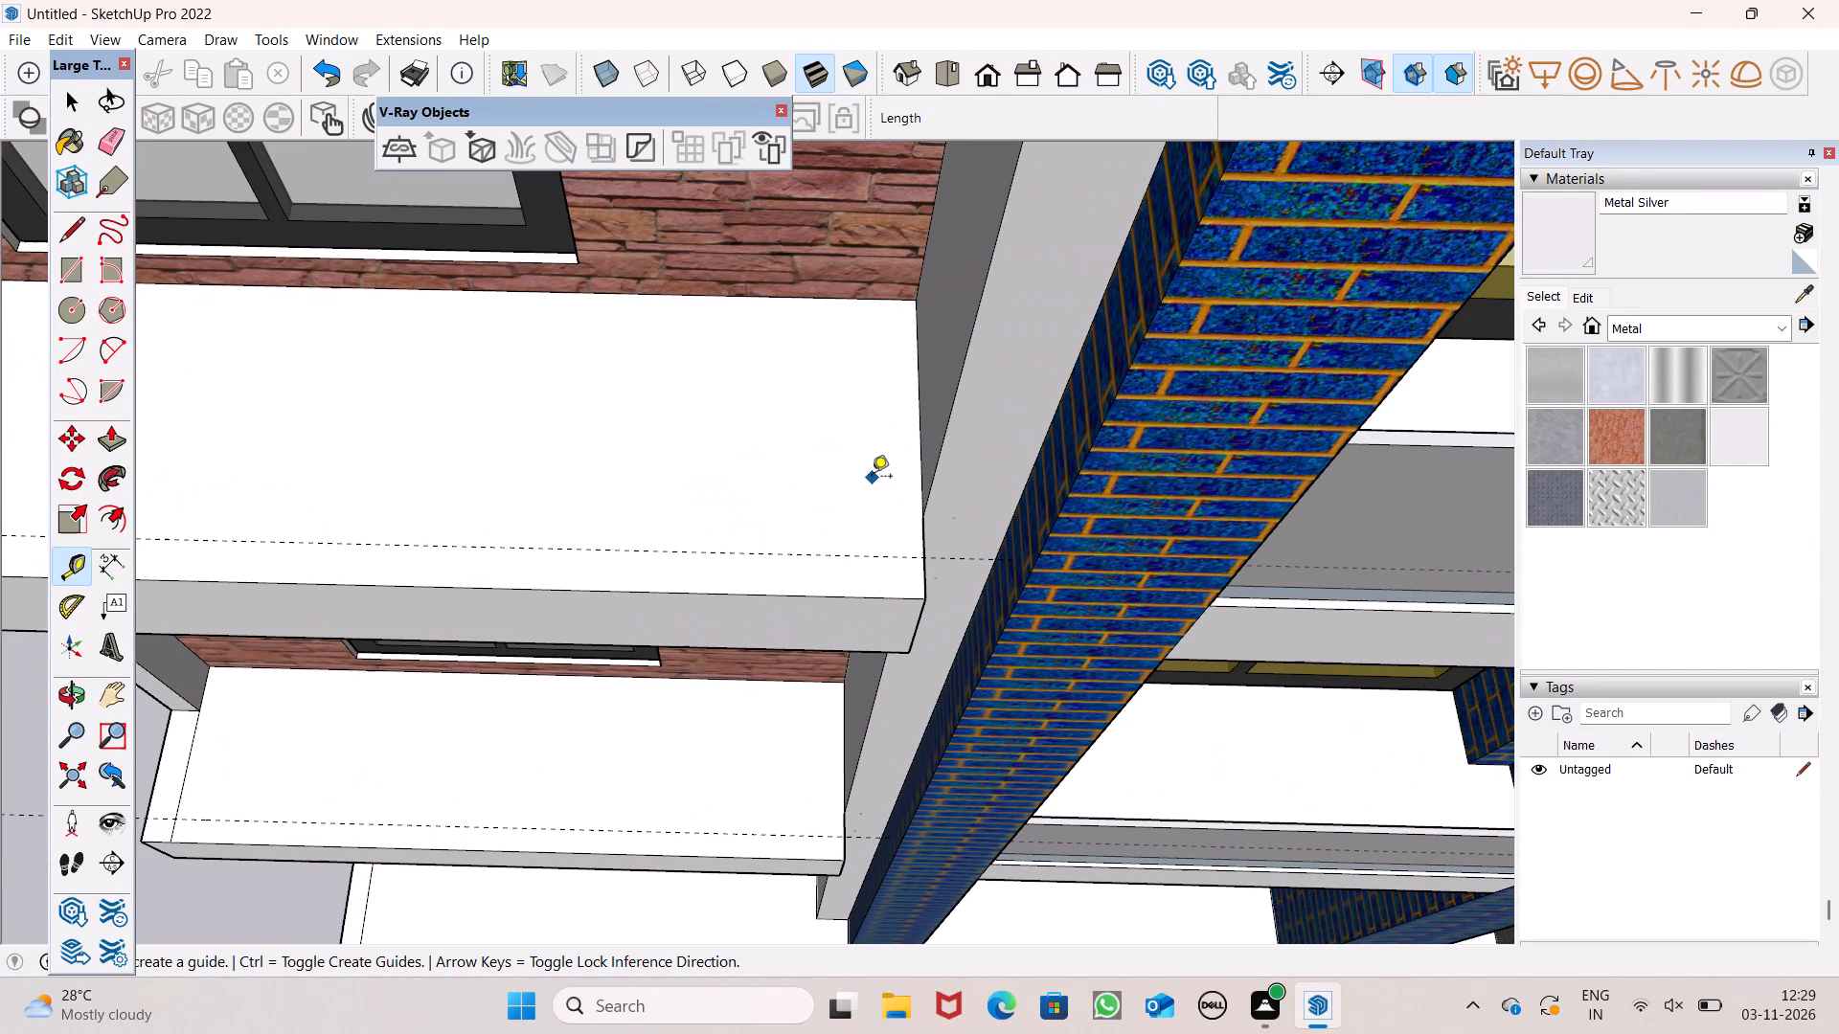
pyautogui.scroll(3, 906, 533)
pyautogui.click(936, 596)
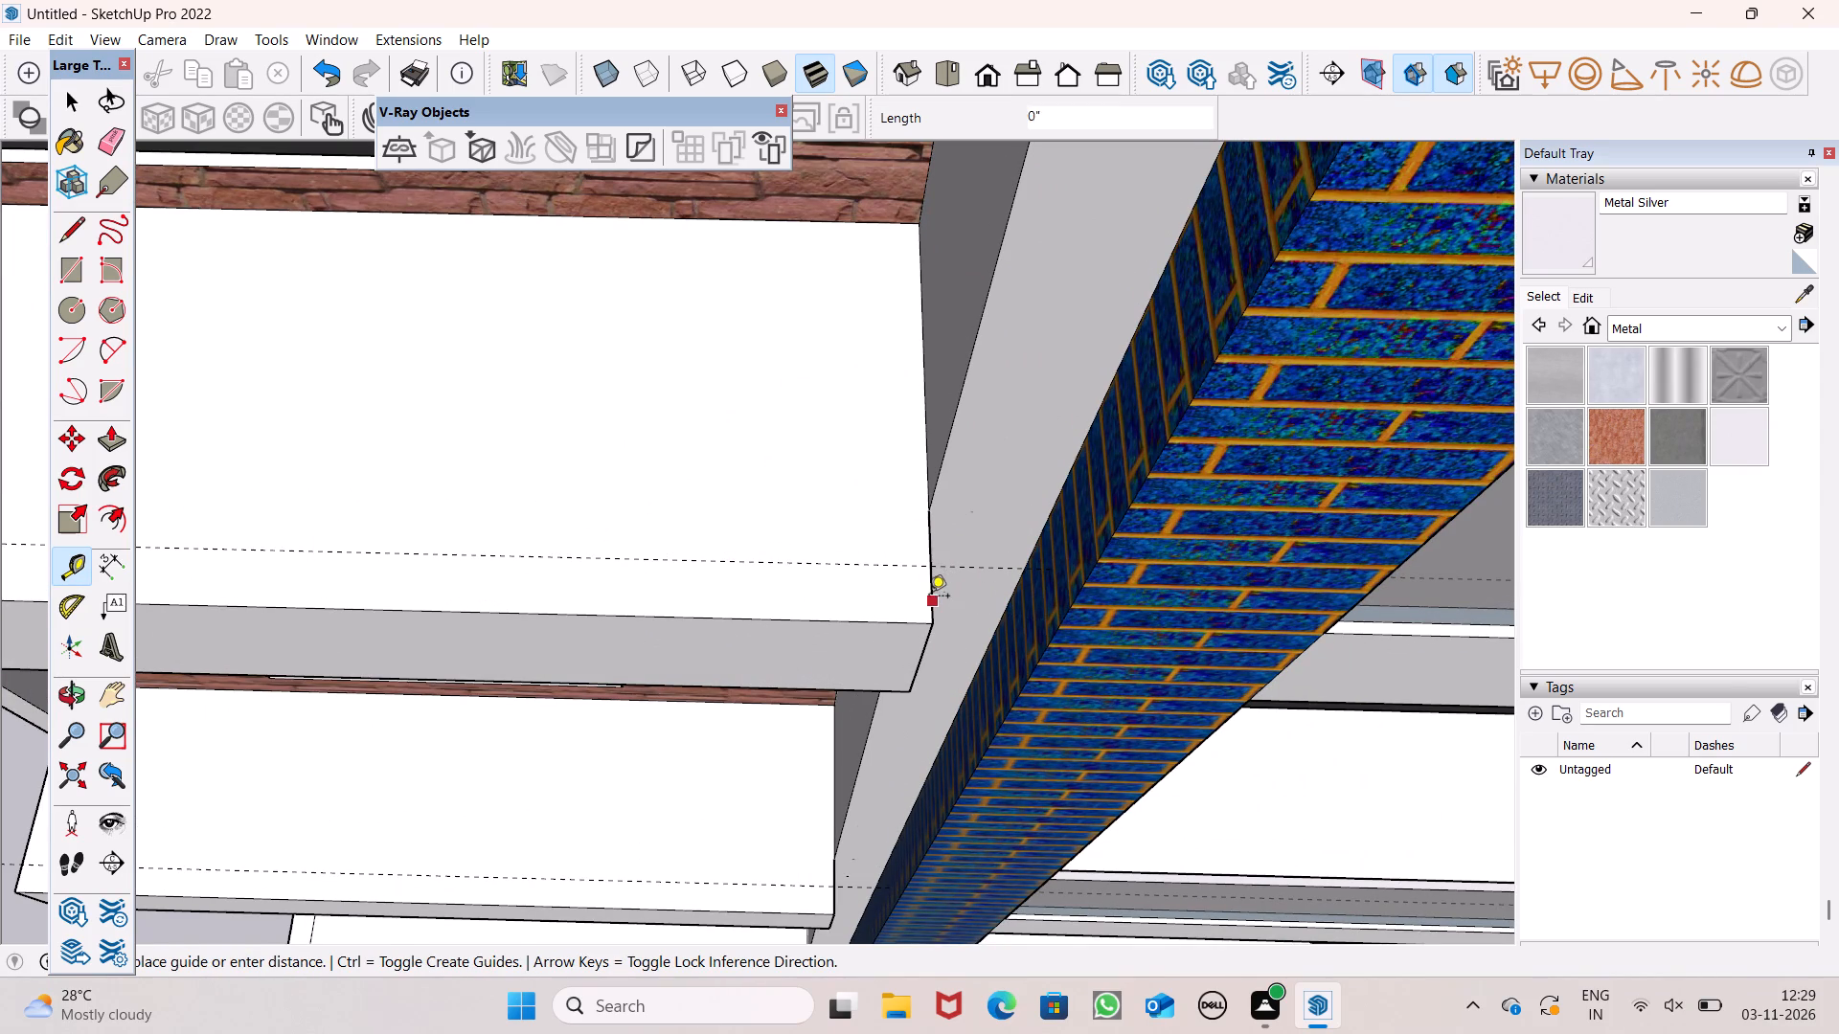
pyautogui.press('space')
pyautogui.click(72, 573)
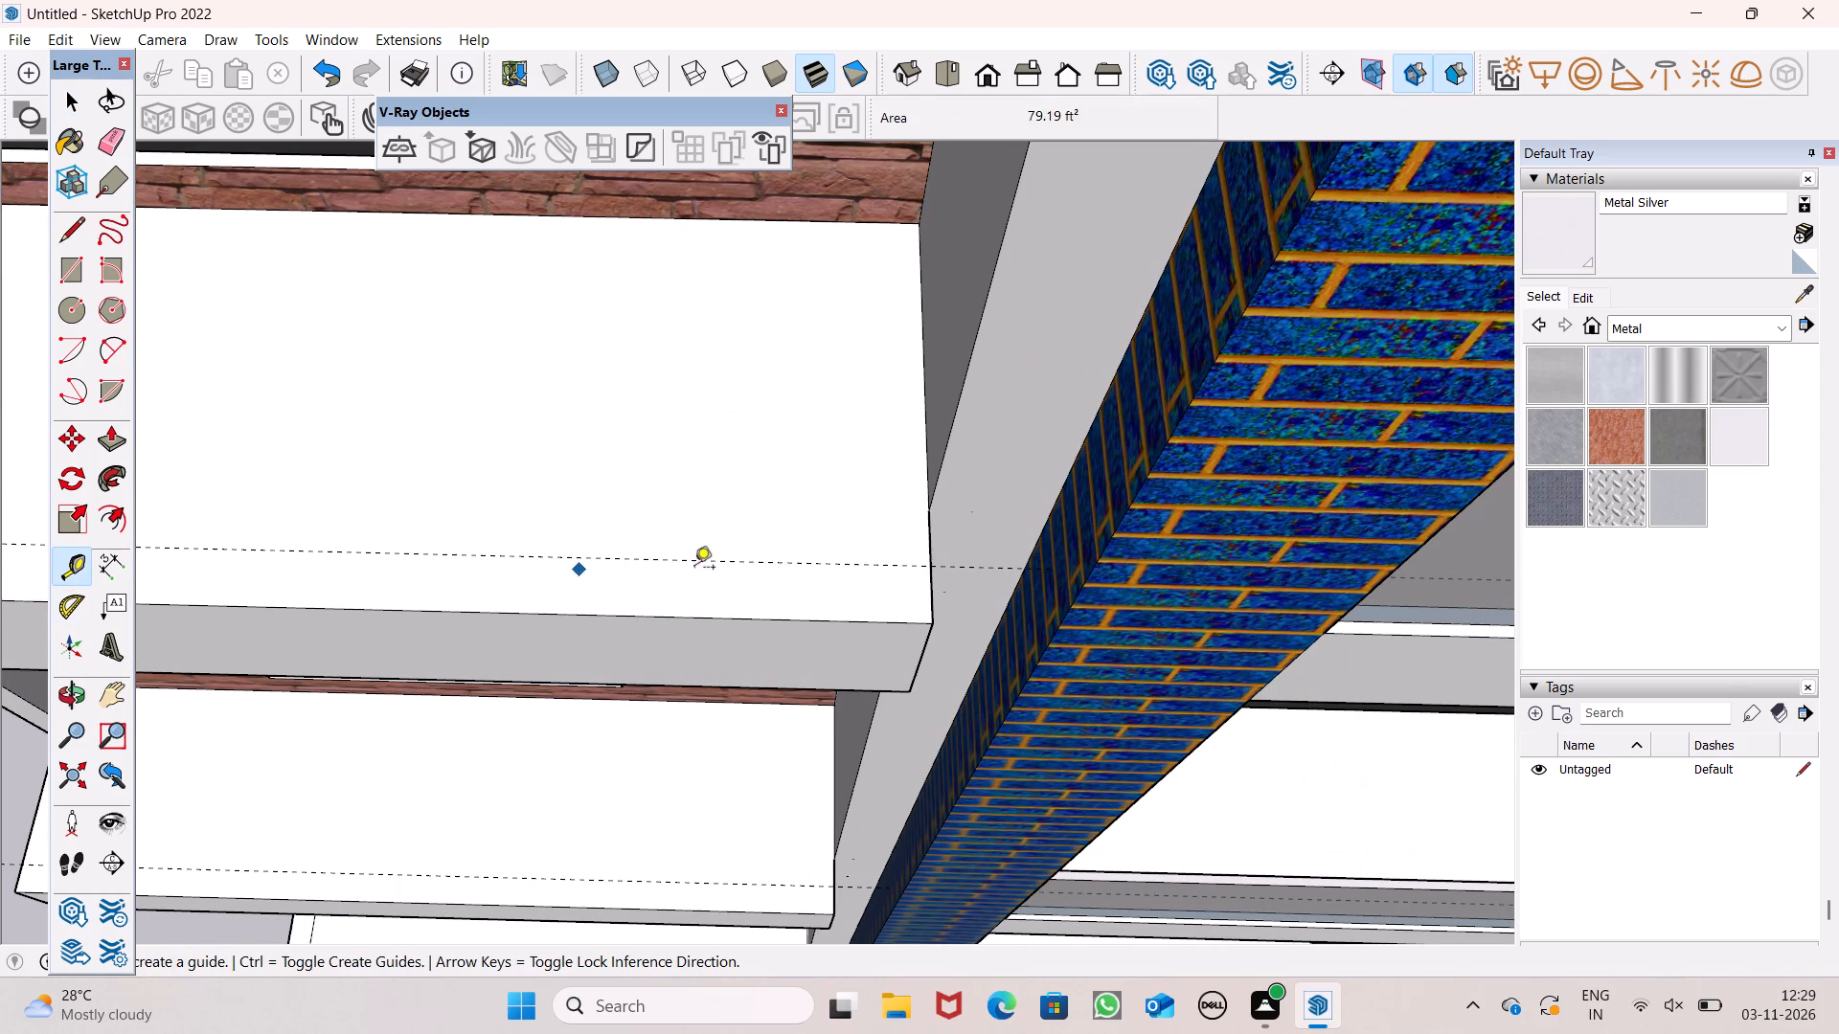
pyautogui.scroll(2, 829, 569)
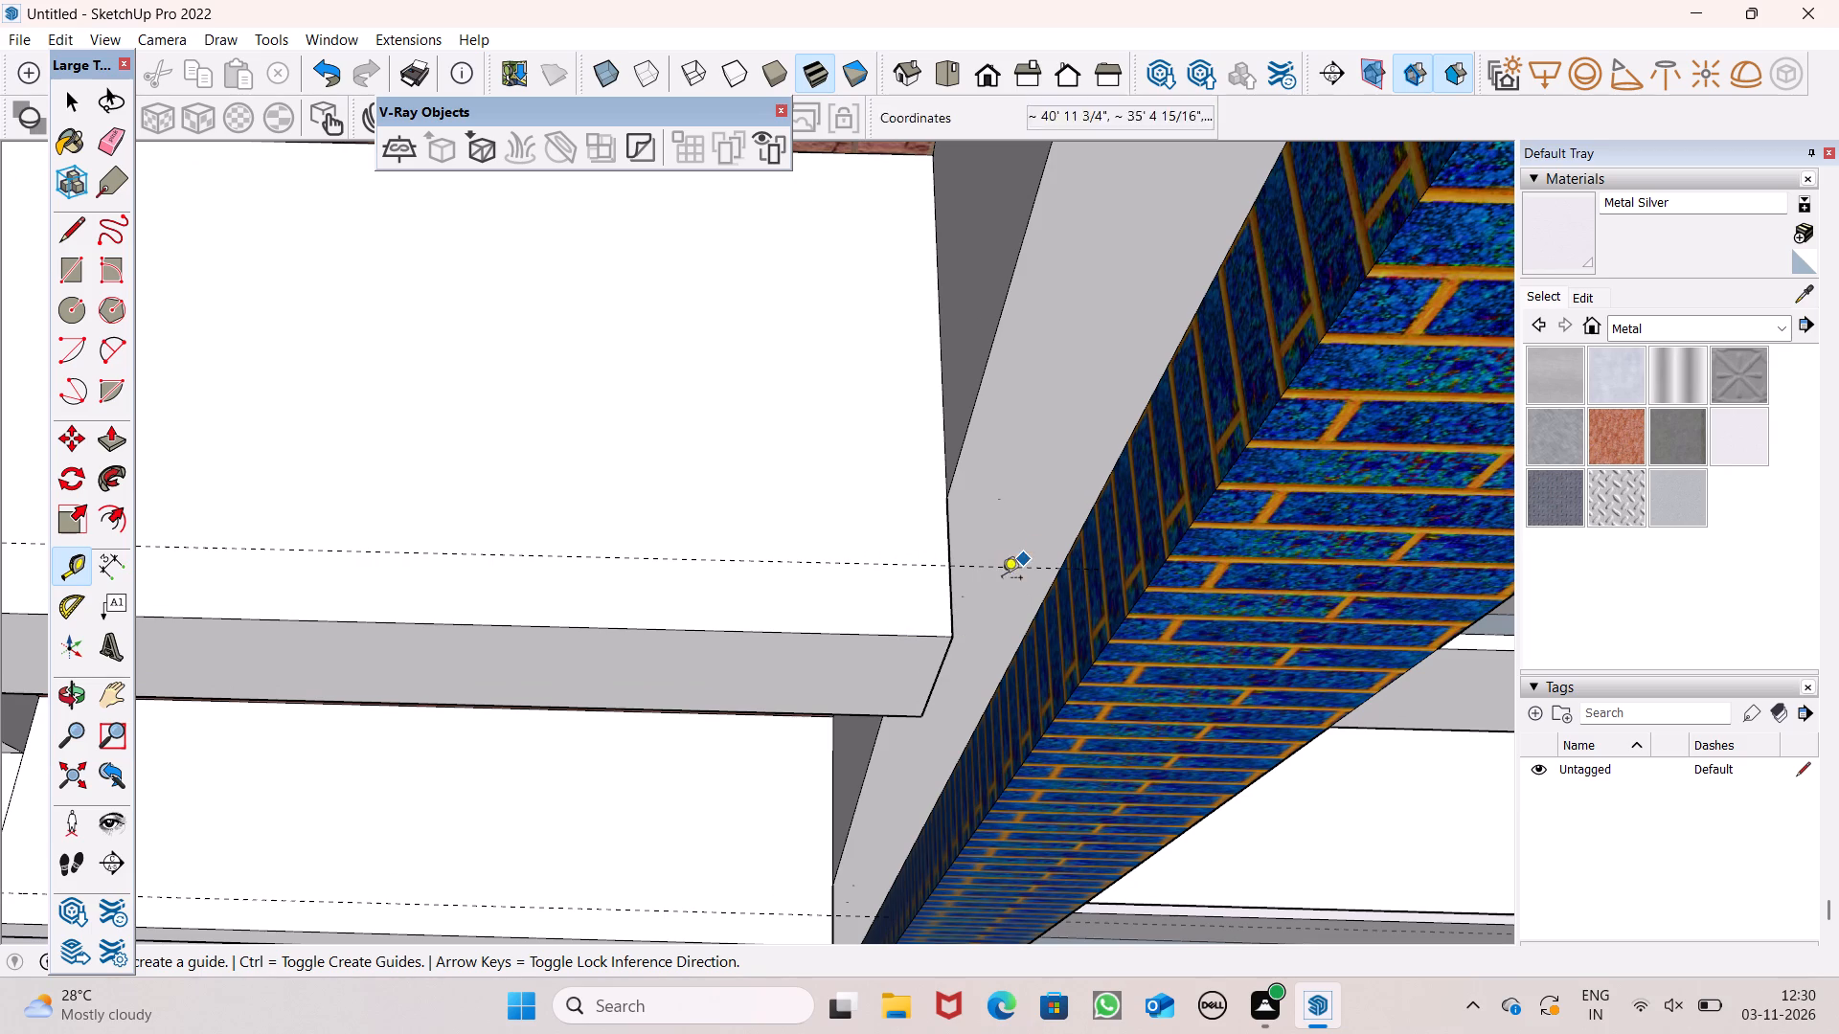
pyautogui.click(944, 550)
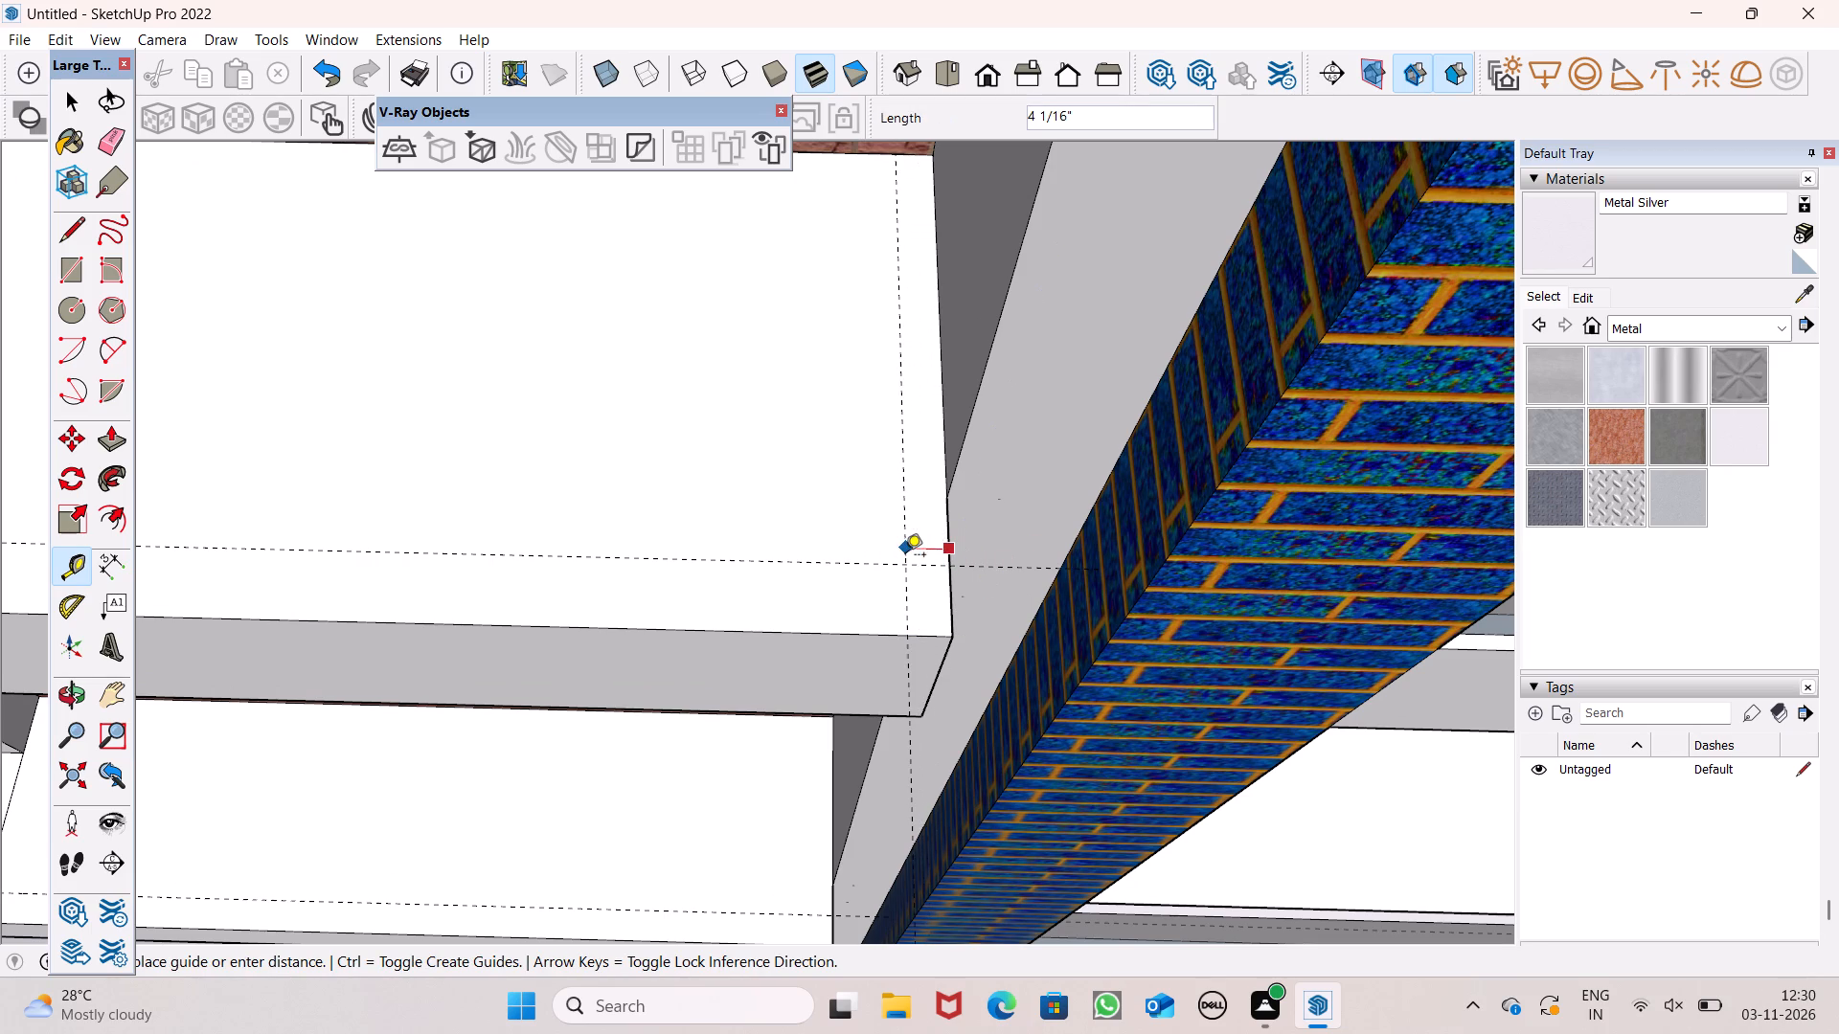
pyautogui.click(905, 556)
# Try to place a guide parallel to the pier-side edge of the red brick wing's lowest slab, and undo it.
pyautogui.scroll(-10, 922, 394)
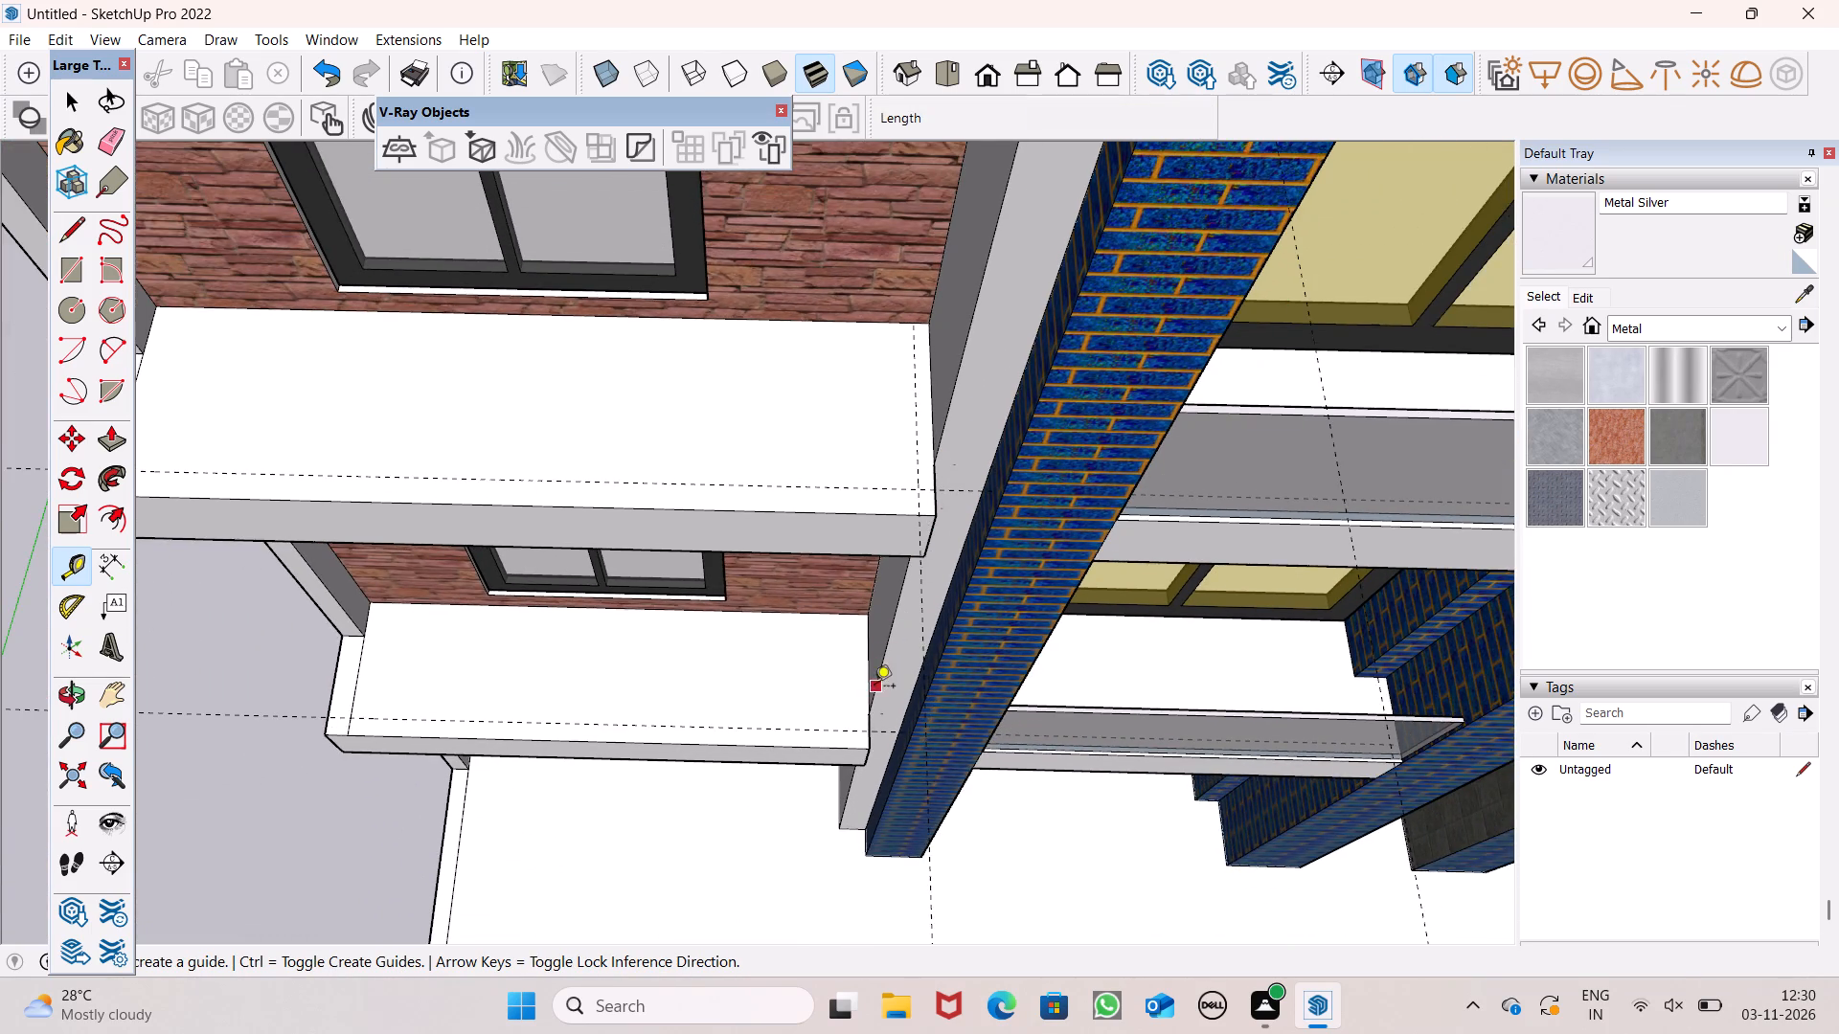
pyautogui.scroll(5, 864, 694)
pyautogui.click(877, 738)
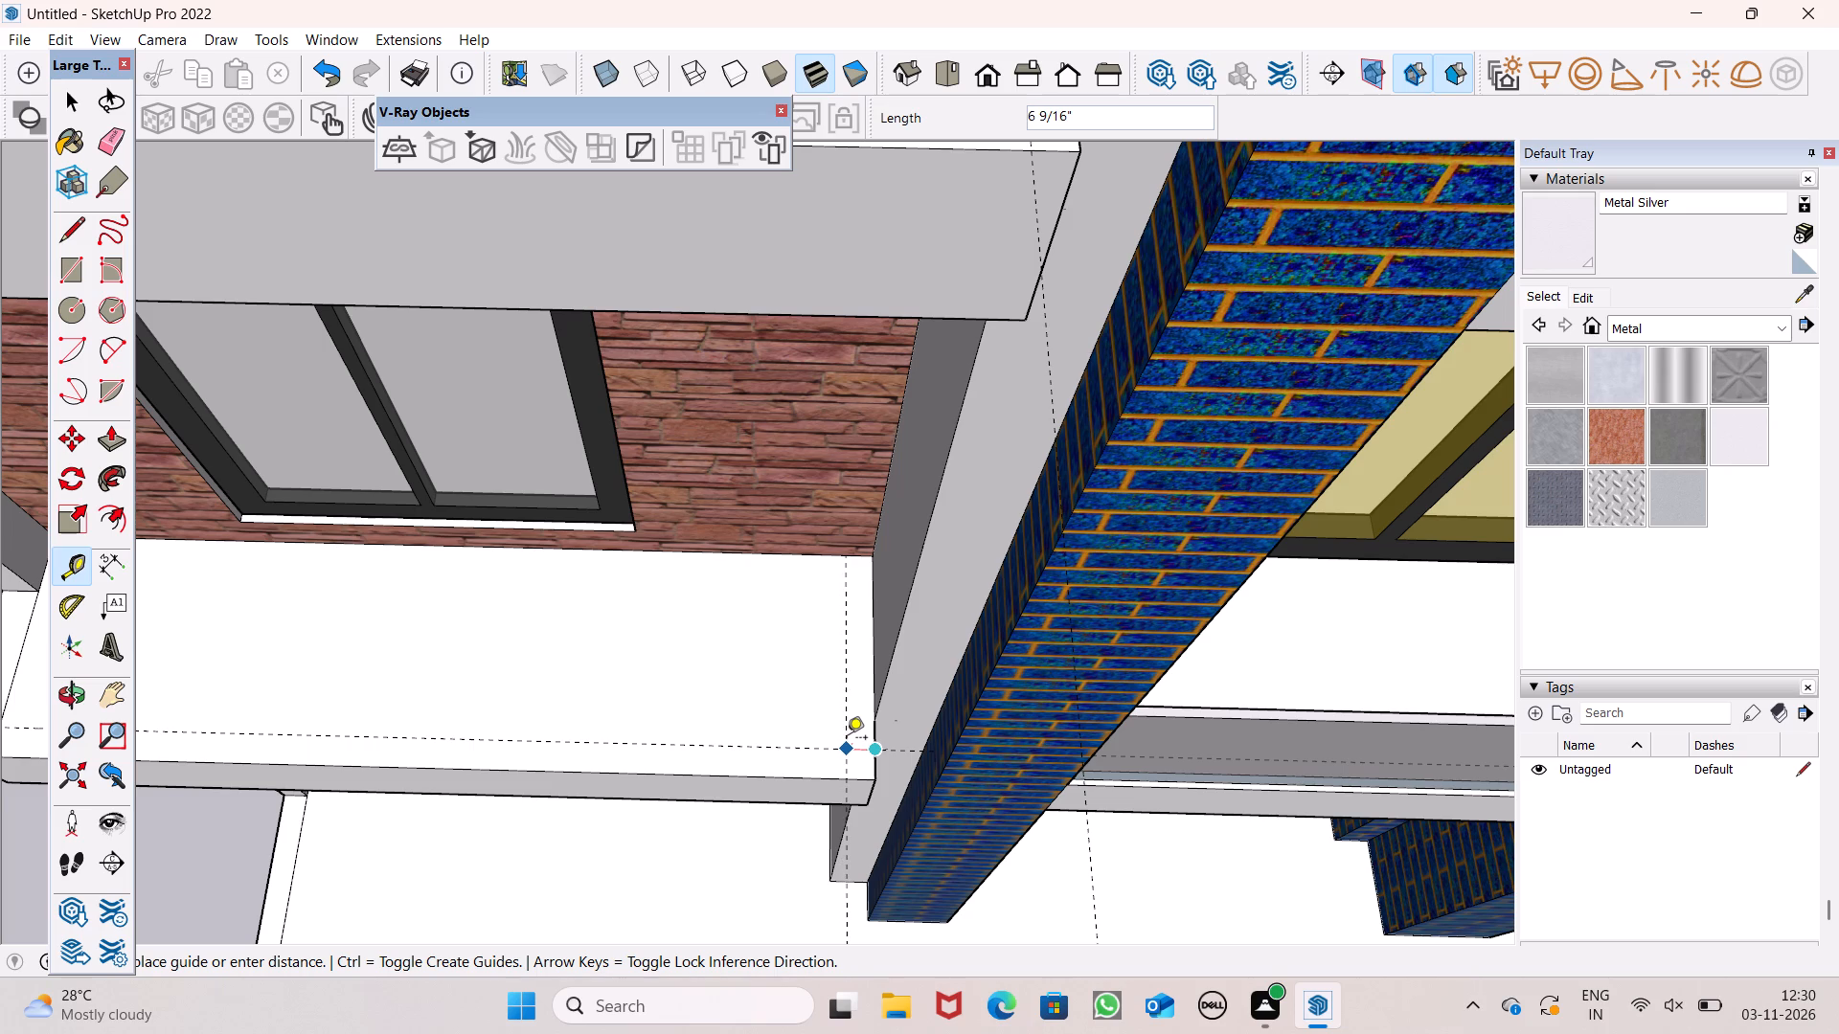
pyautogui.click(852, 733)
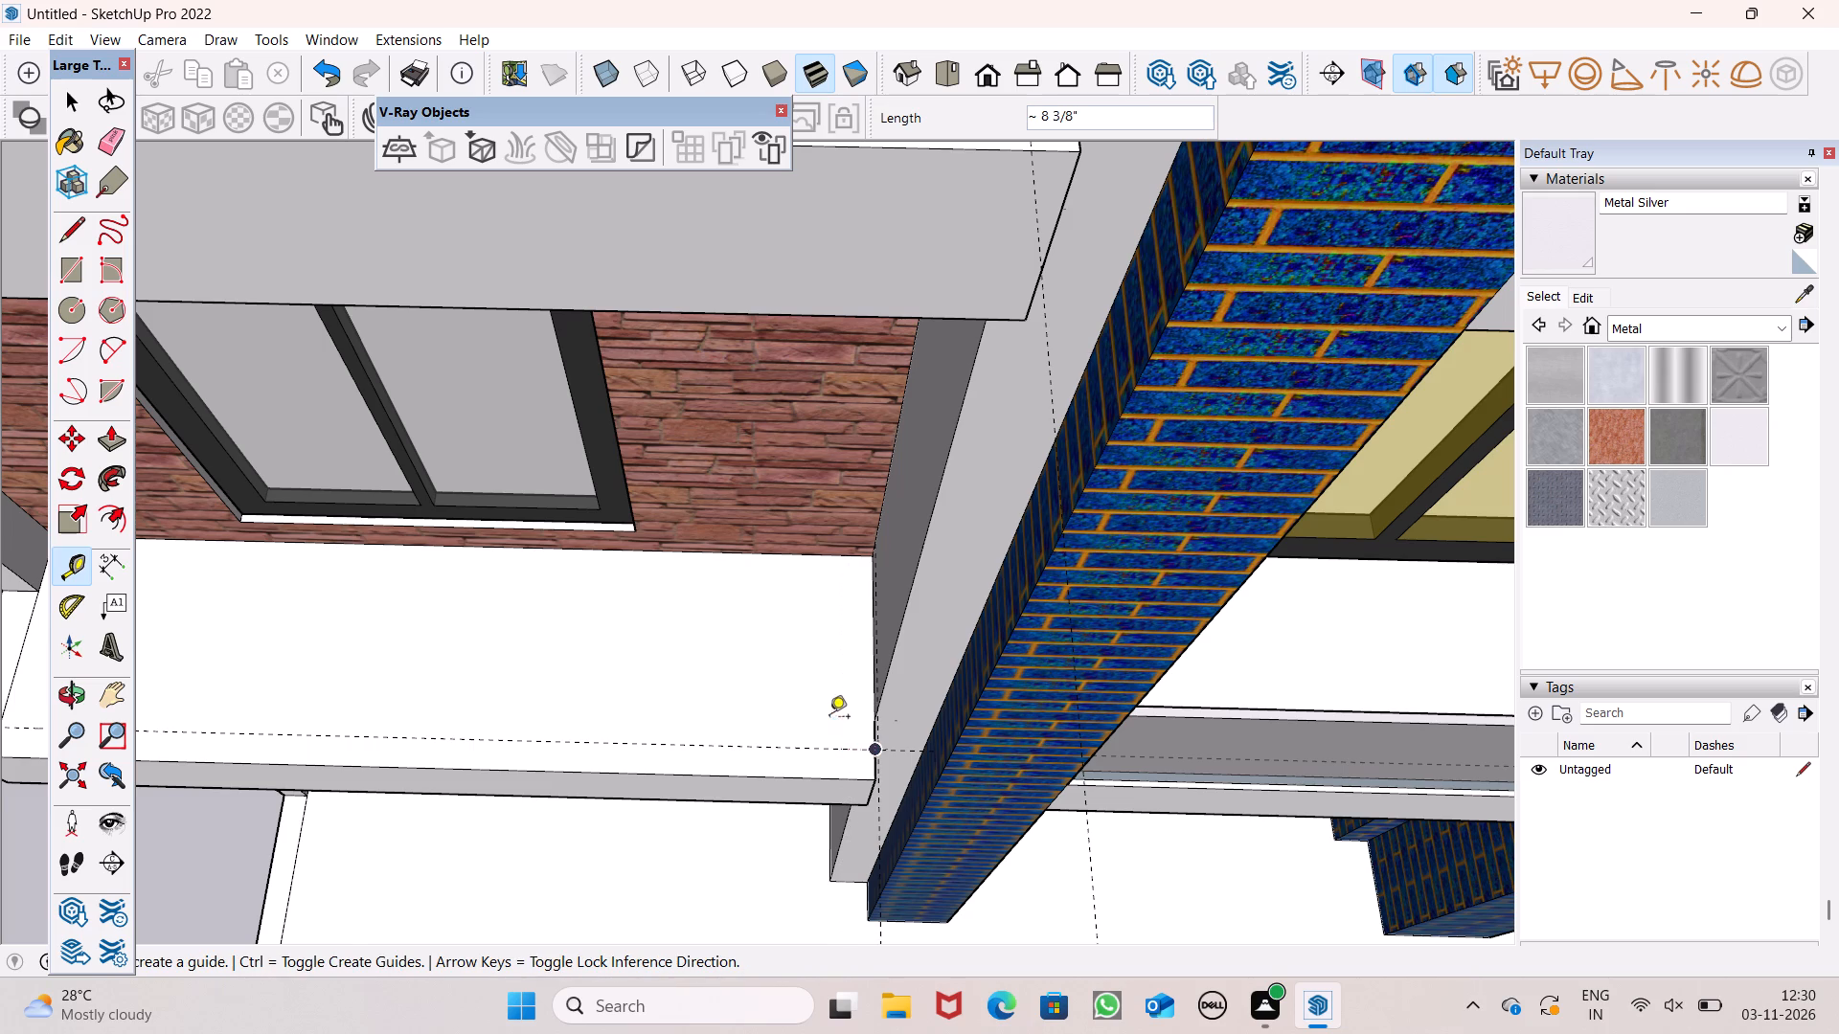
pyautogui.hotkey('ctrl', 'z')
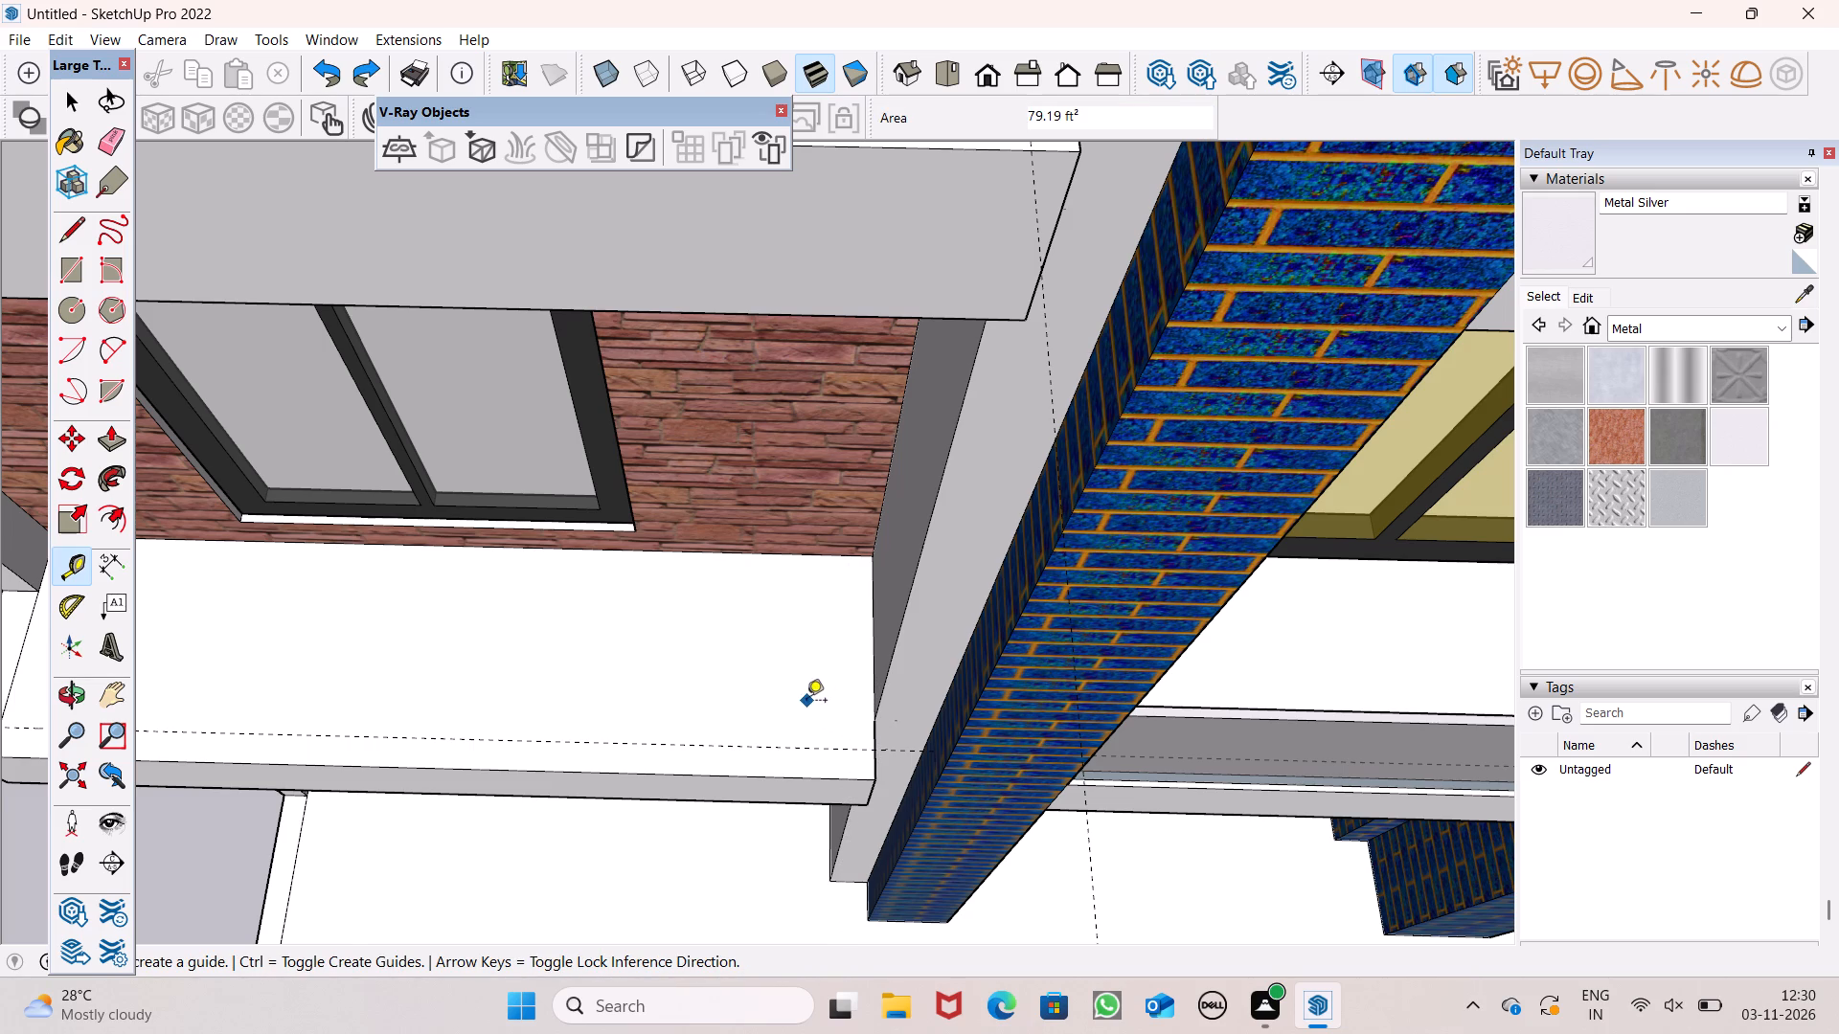
# Place a guide about 2 1/8" inside the side edge, next to the blue pier, on the red brick wing's lowest slab.
pyautogui.scroll(12, 881, 753)
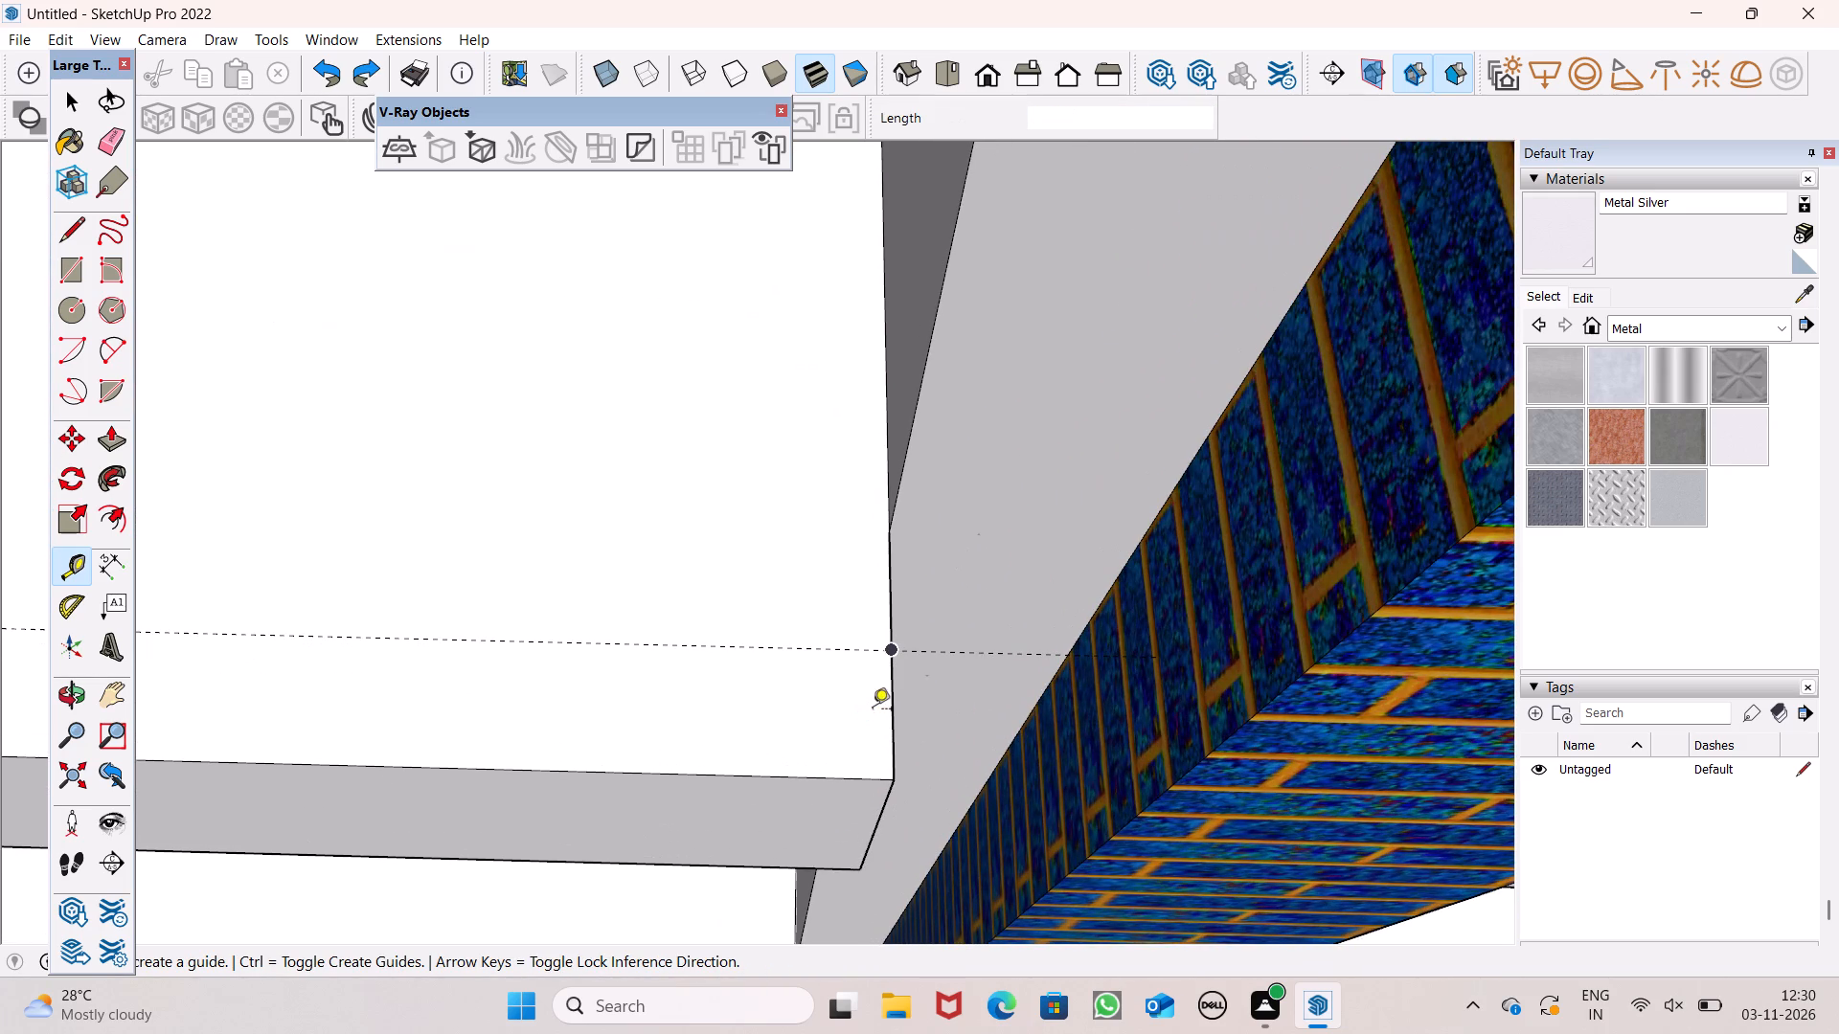
pyautogui.click(892, 694)
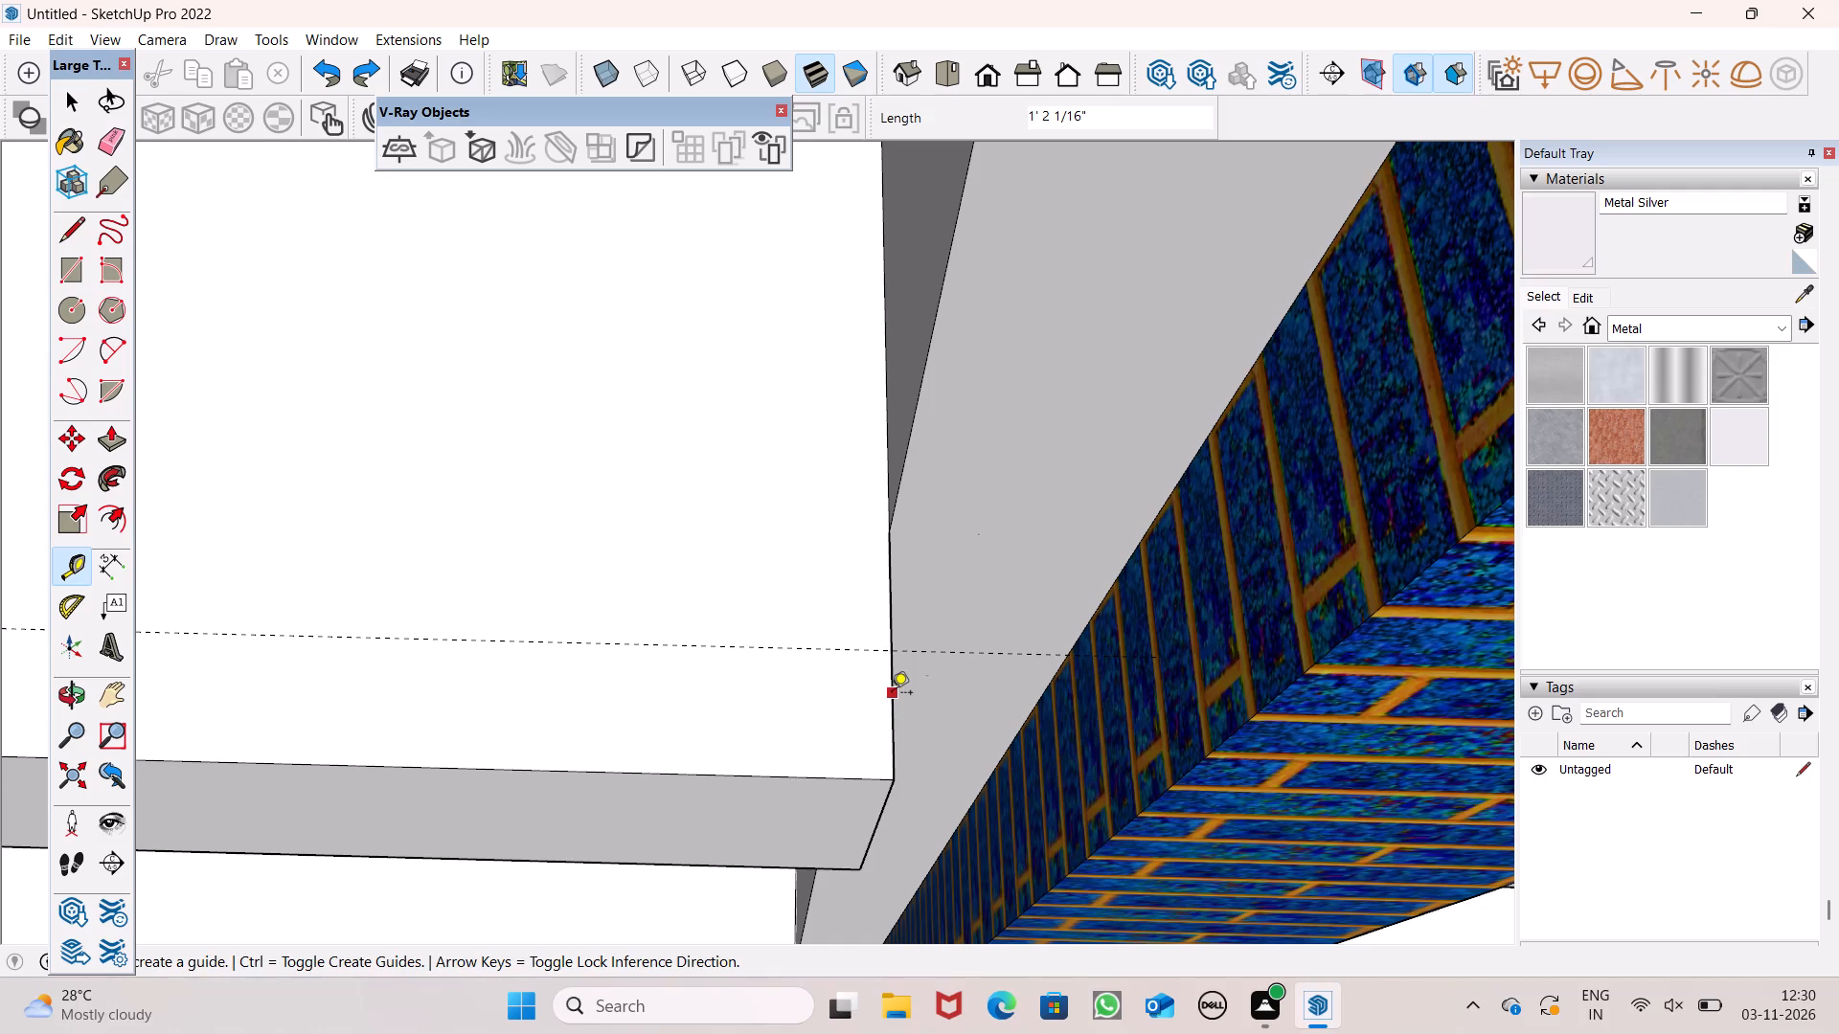
pyautogui.click(851, 705)
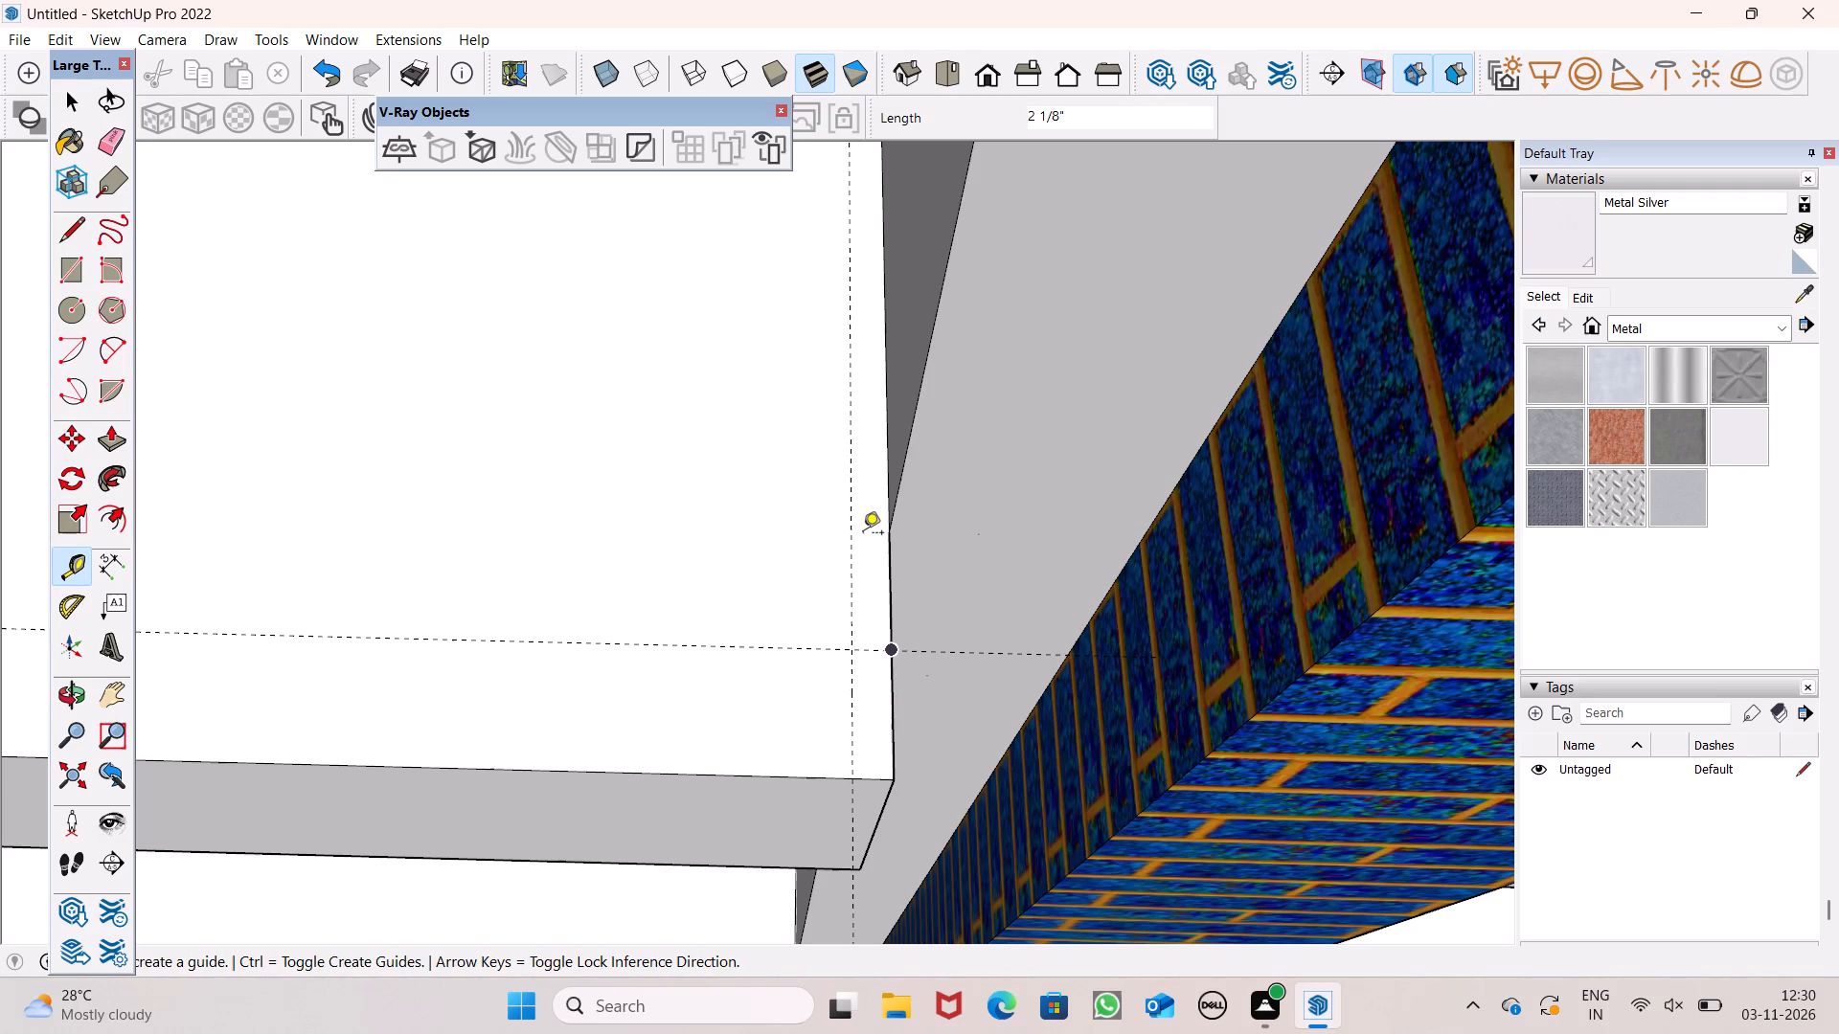
pyautogui.press('space')
# Outline the railing strip on the red brick wing's highest slab along the guides, returning to the pier corner with a 2 1/4" line.
pyautogui.scroll(-11, 858, 612)
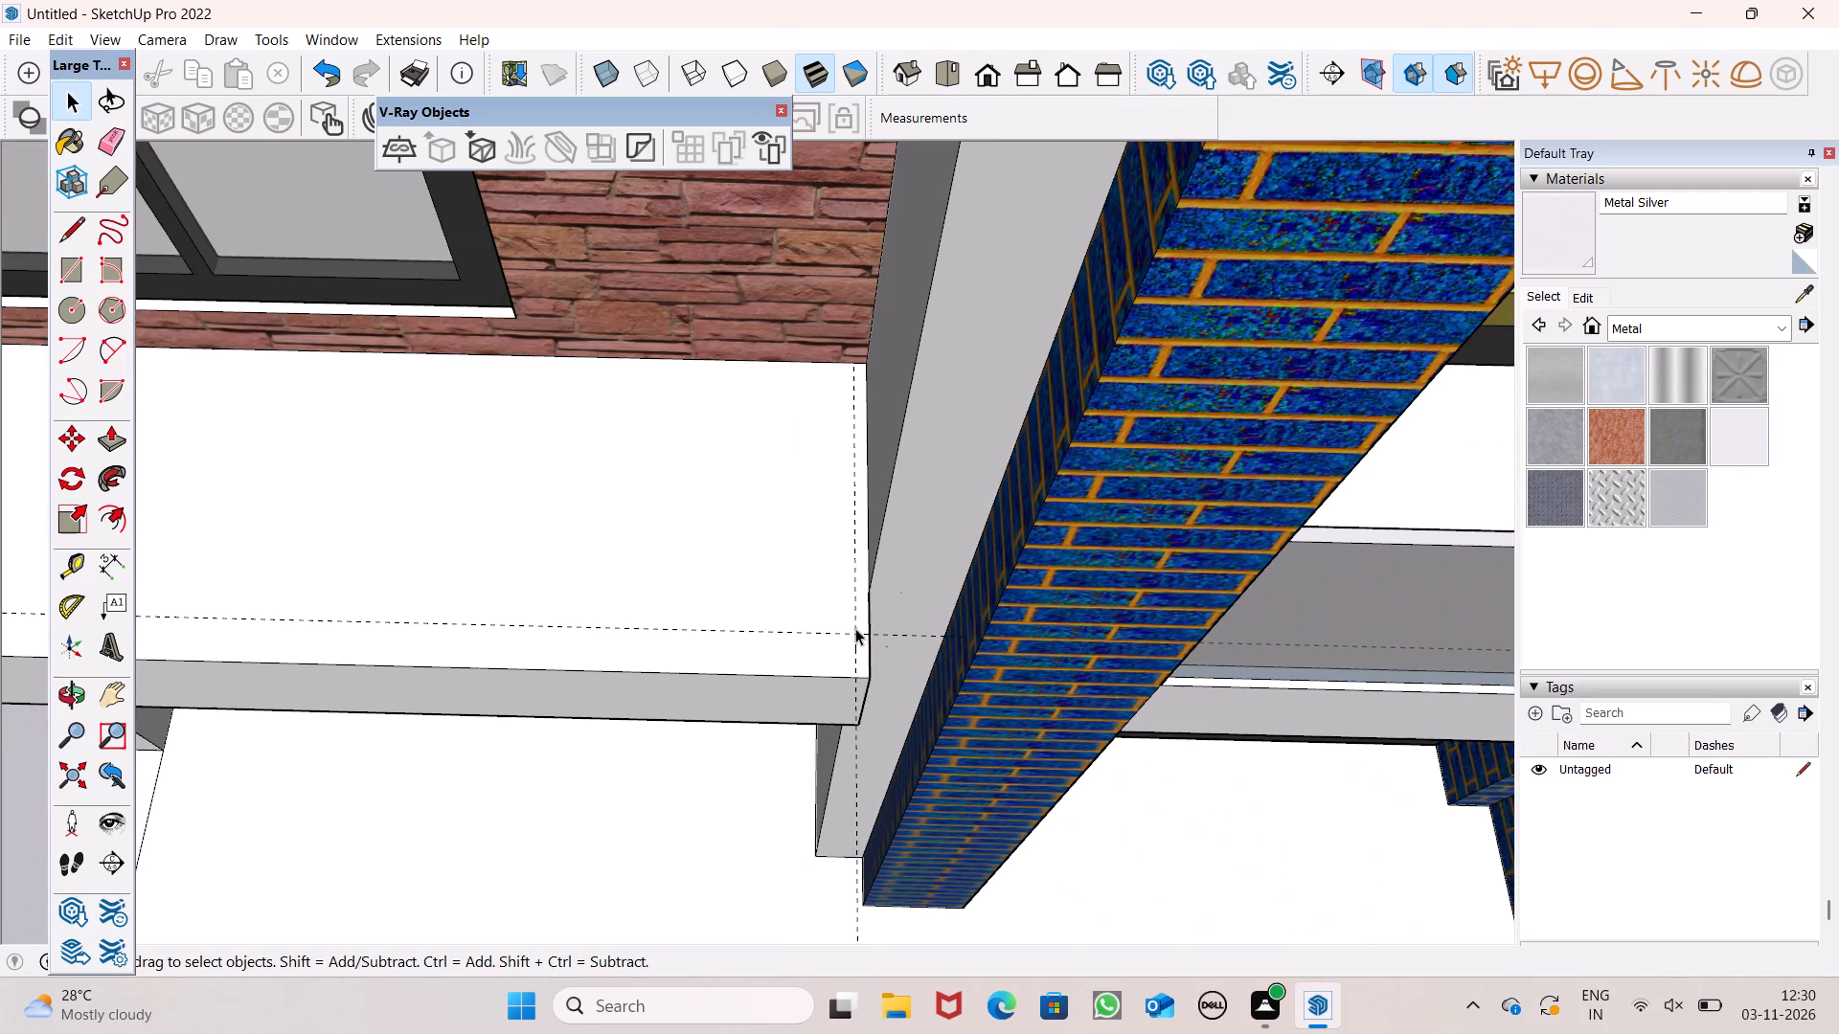
pyautogui.scroll(-11, 854, 628)
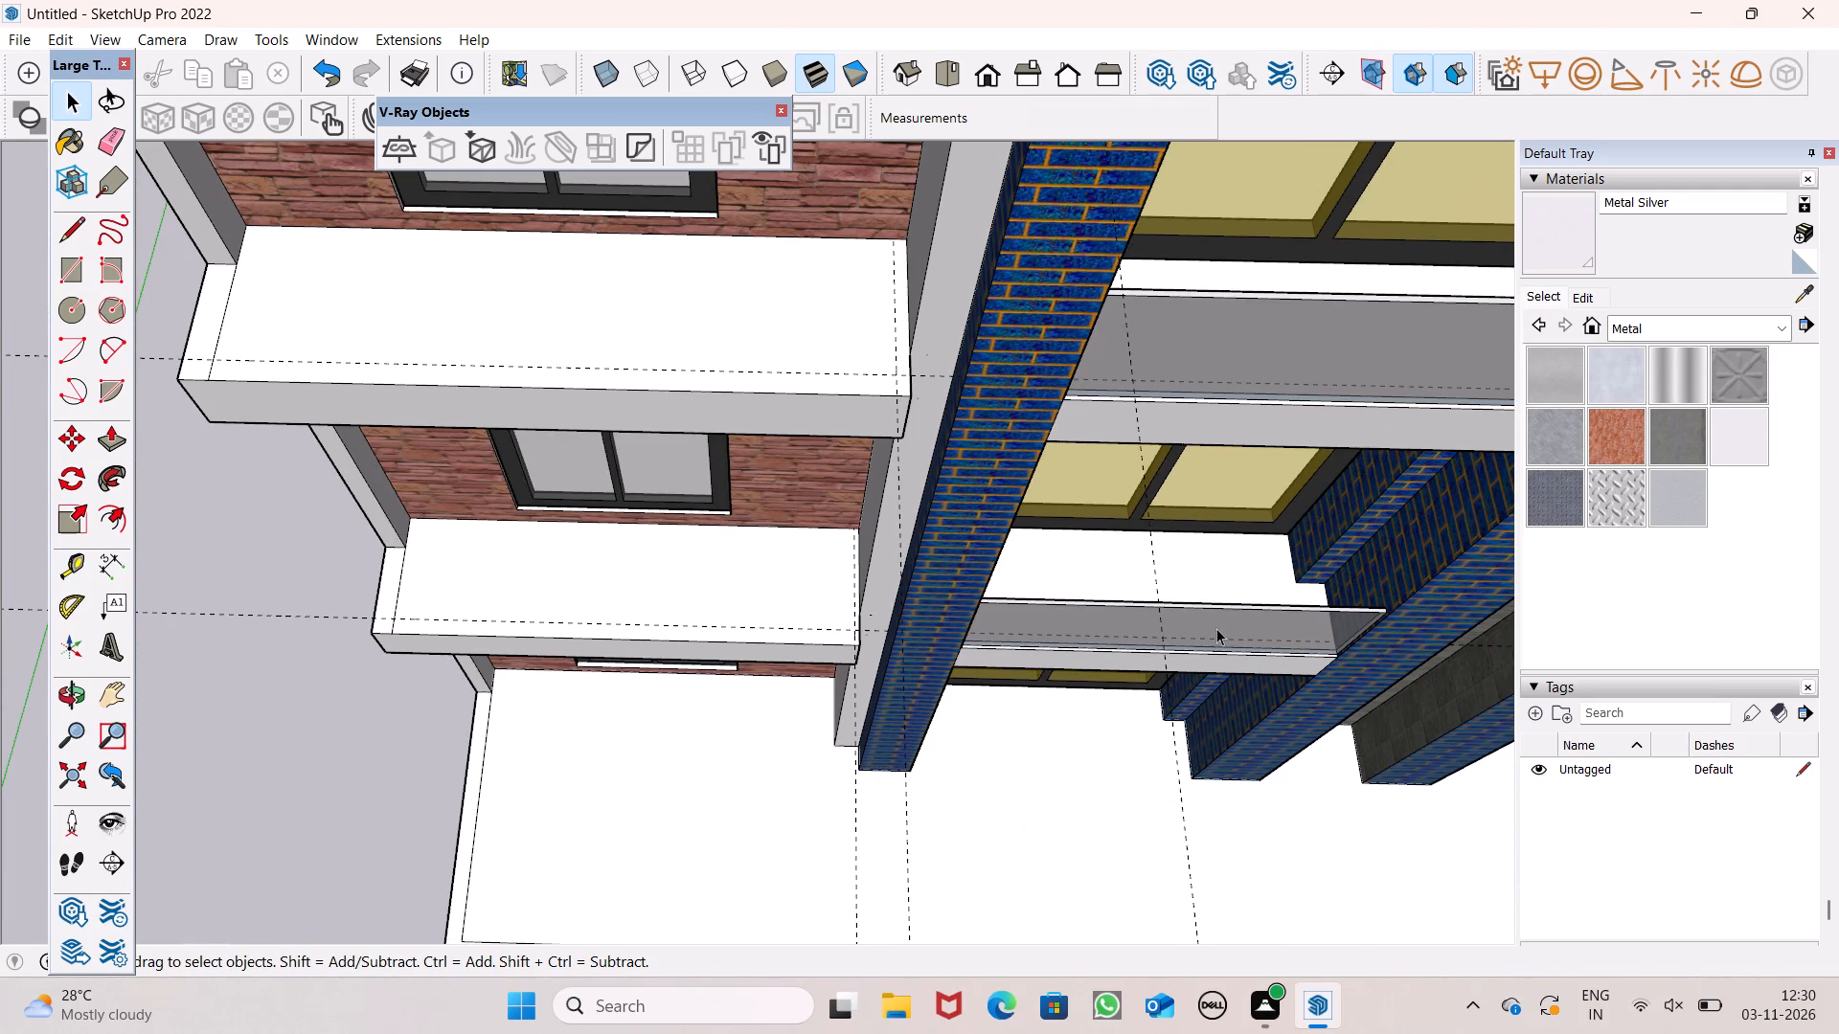
pyautogui.scroll(-4, 995, 663)
pyautogui.scroll(-9, 821, 551)
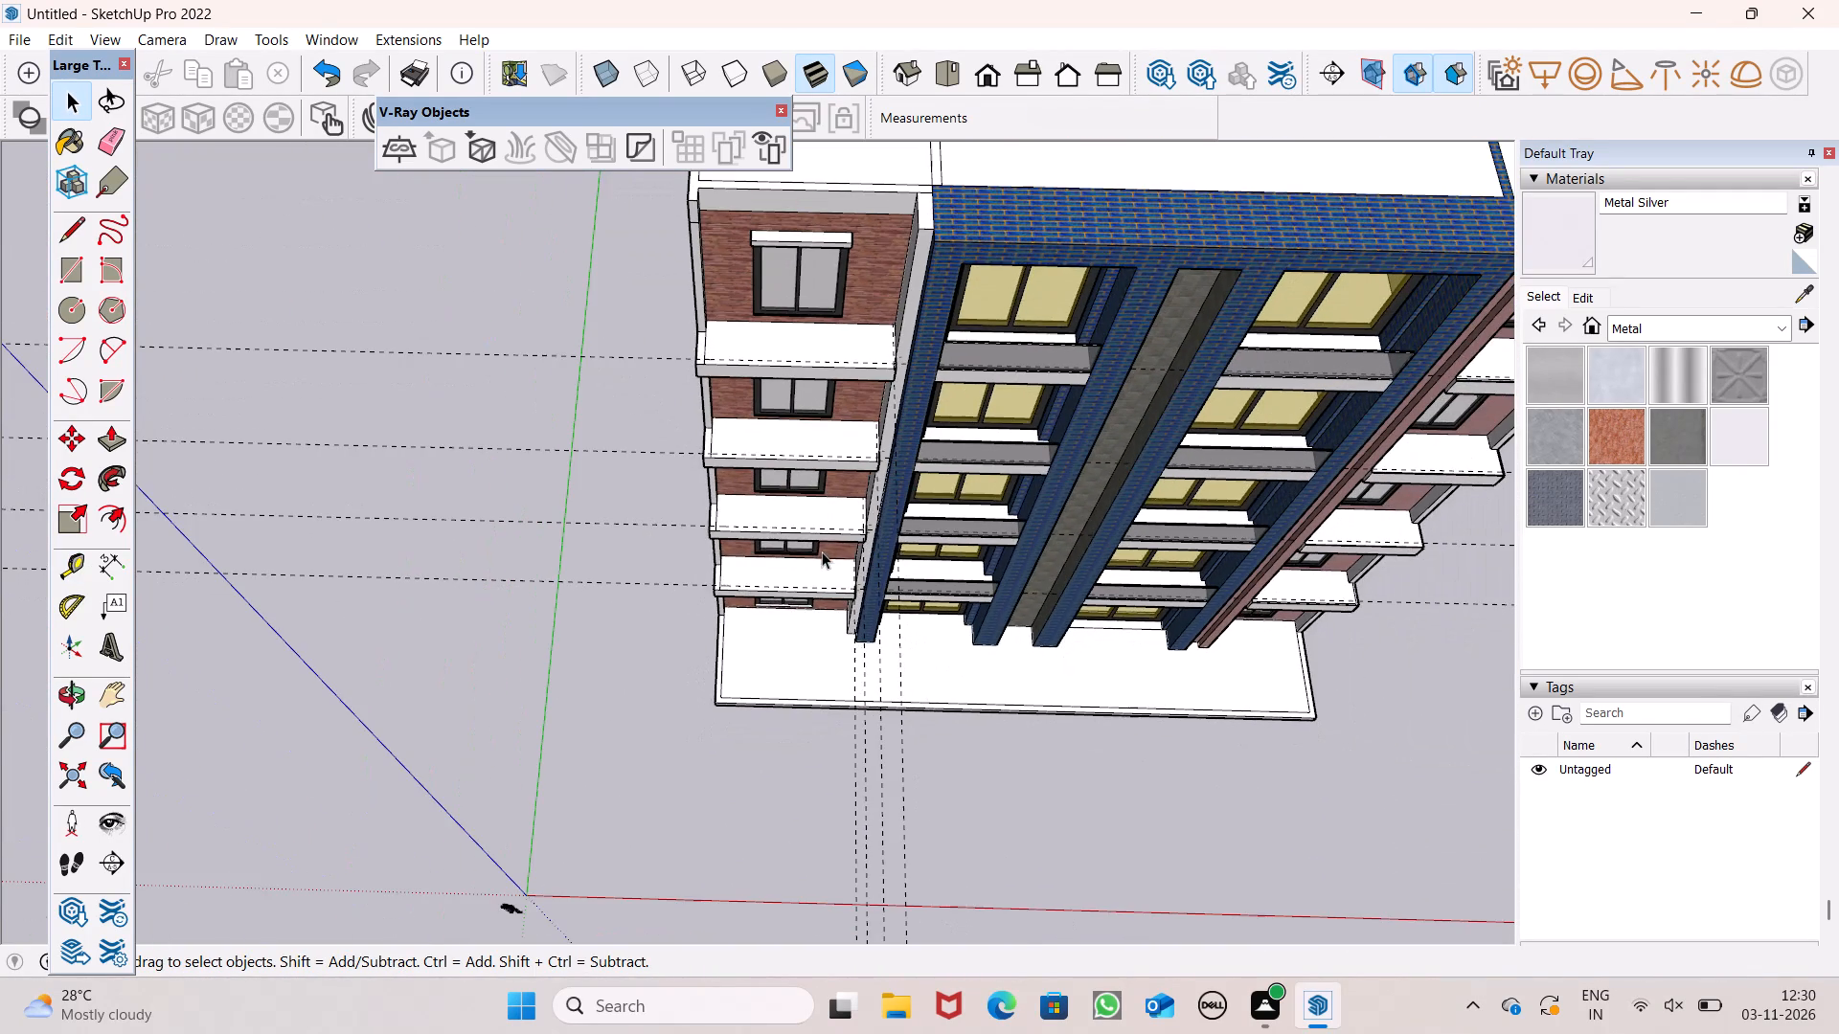
pyautogui.scroll(-6, 834, 598)
pyautogui.scroll(1, 905, 646)
pyautogui.middleClick(905, 646)
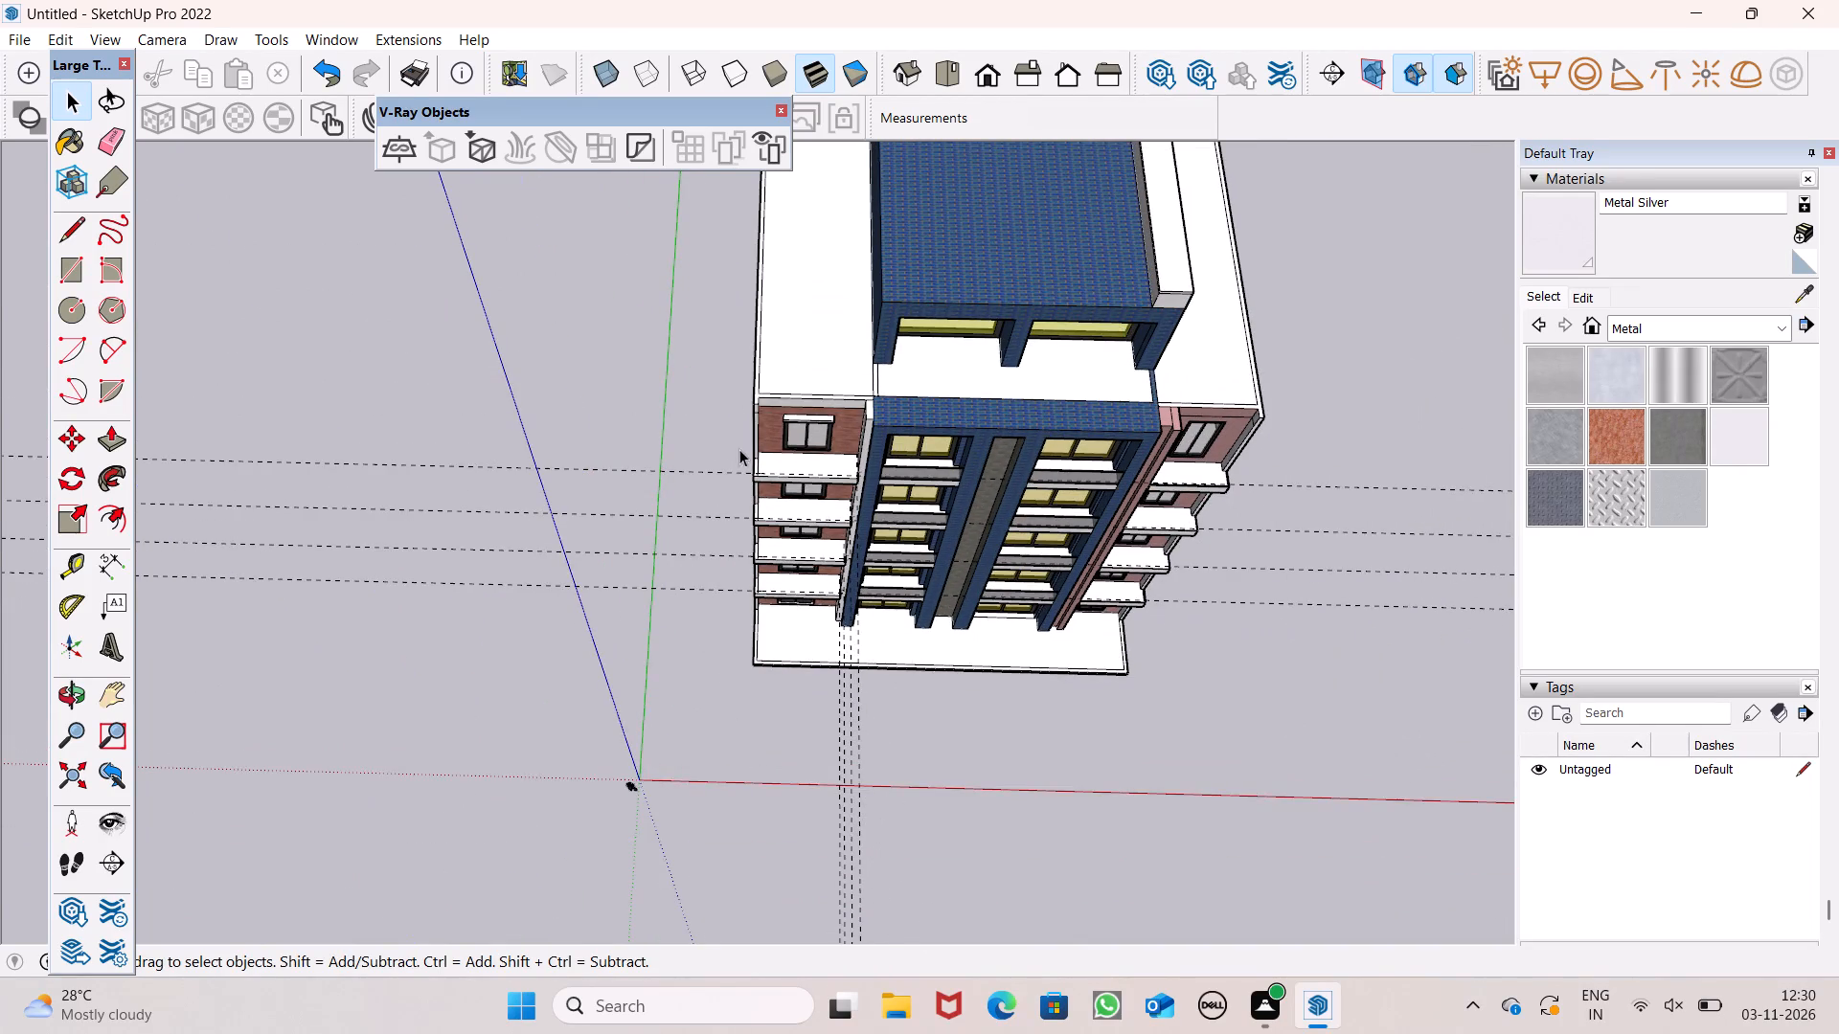
pyautogui.scroll(1, 598, 406)
pyautogui.click(74, 233)
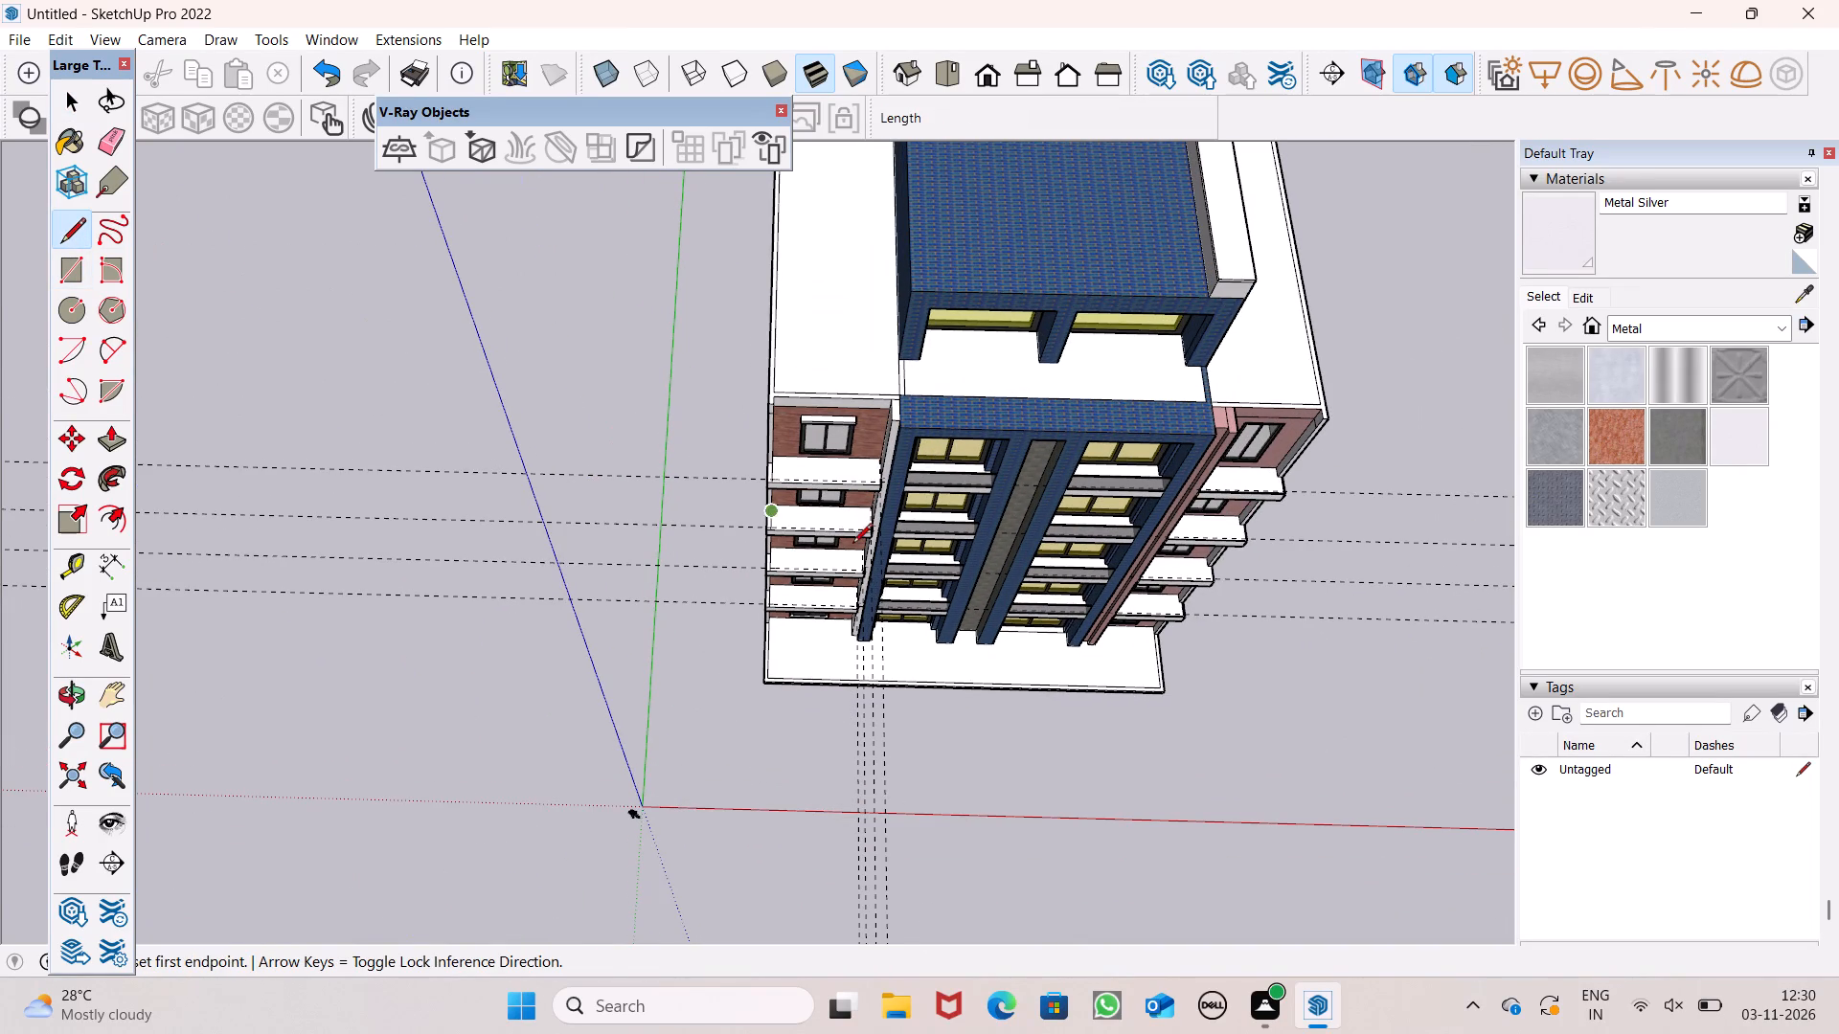
pyautogui.scroll(7, 827, 482)
pyautogui.scroll(10, 756, 452)
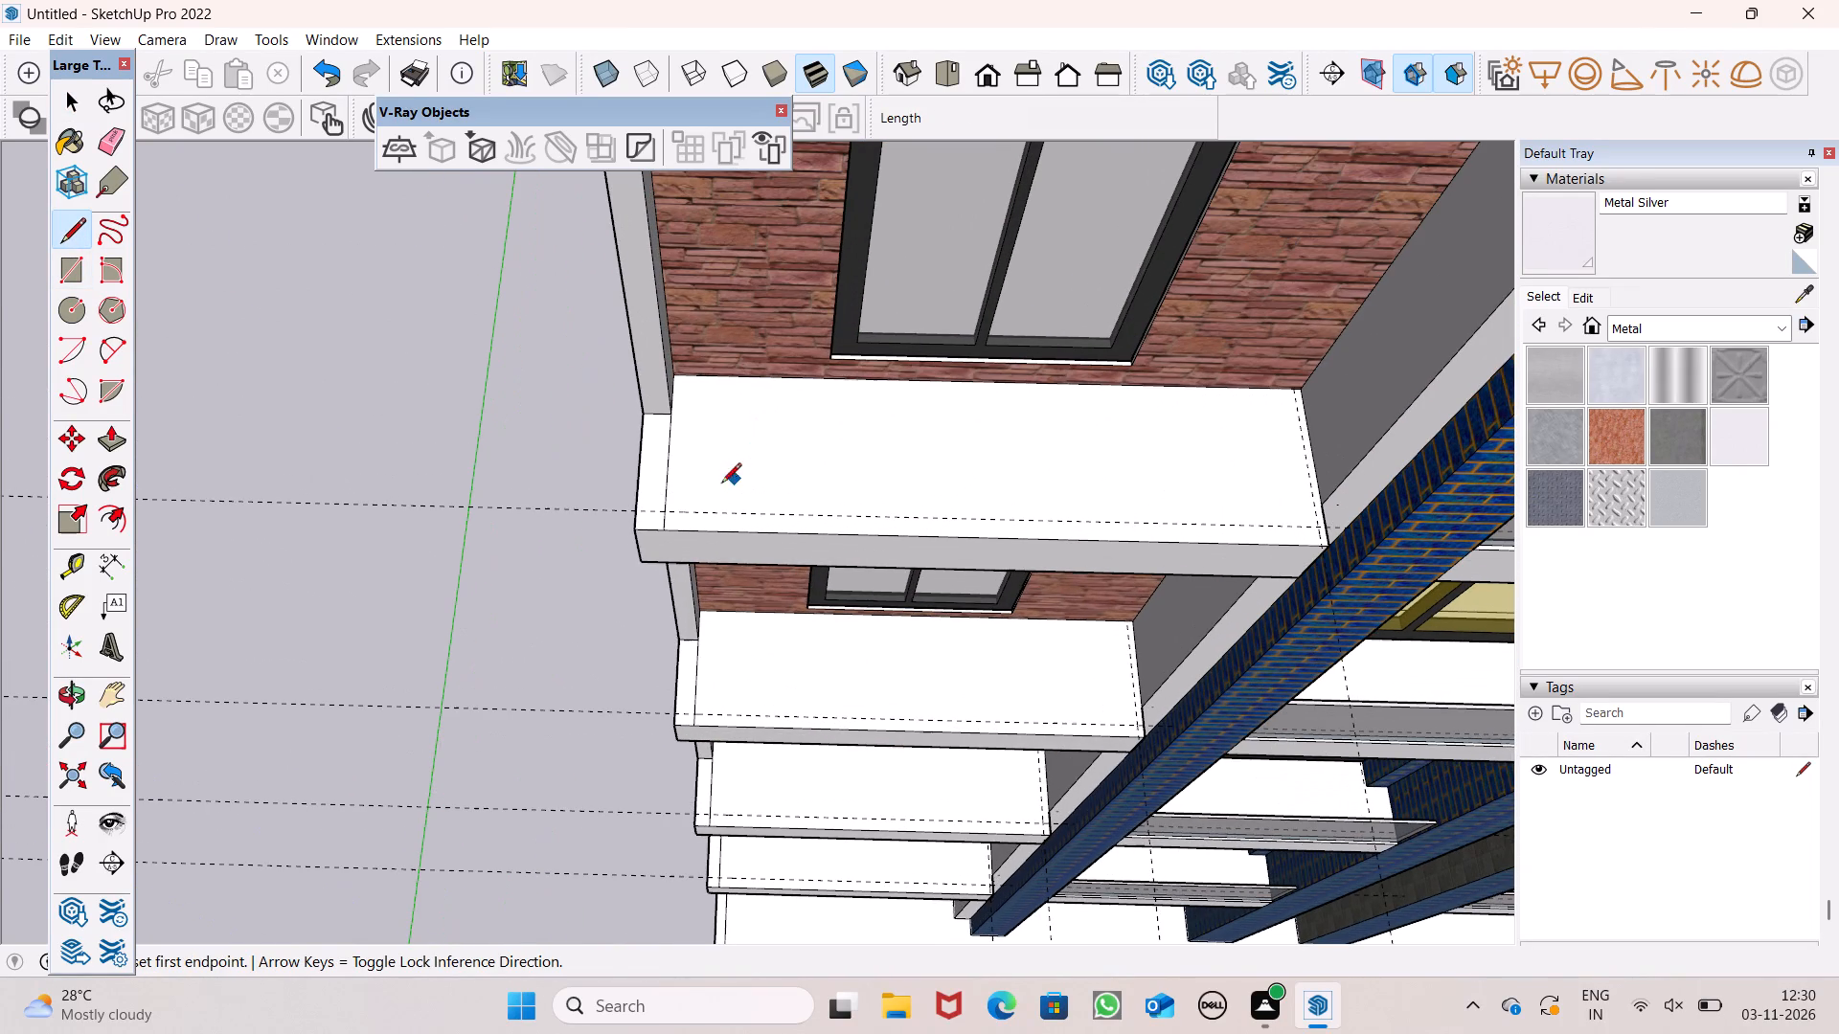
pyautogui.click(636, 512)
pyautogui.scroll(-1, 727, 505)
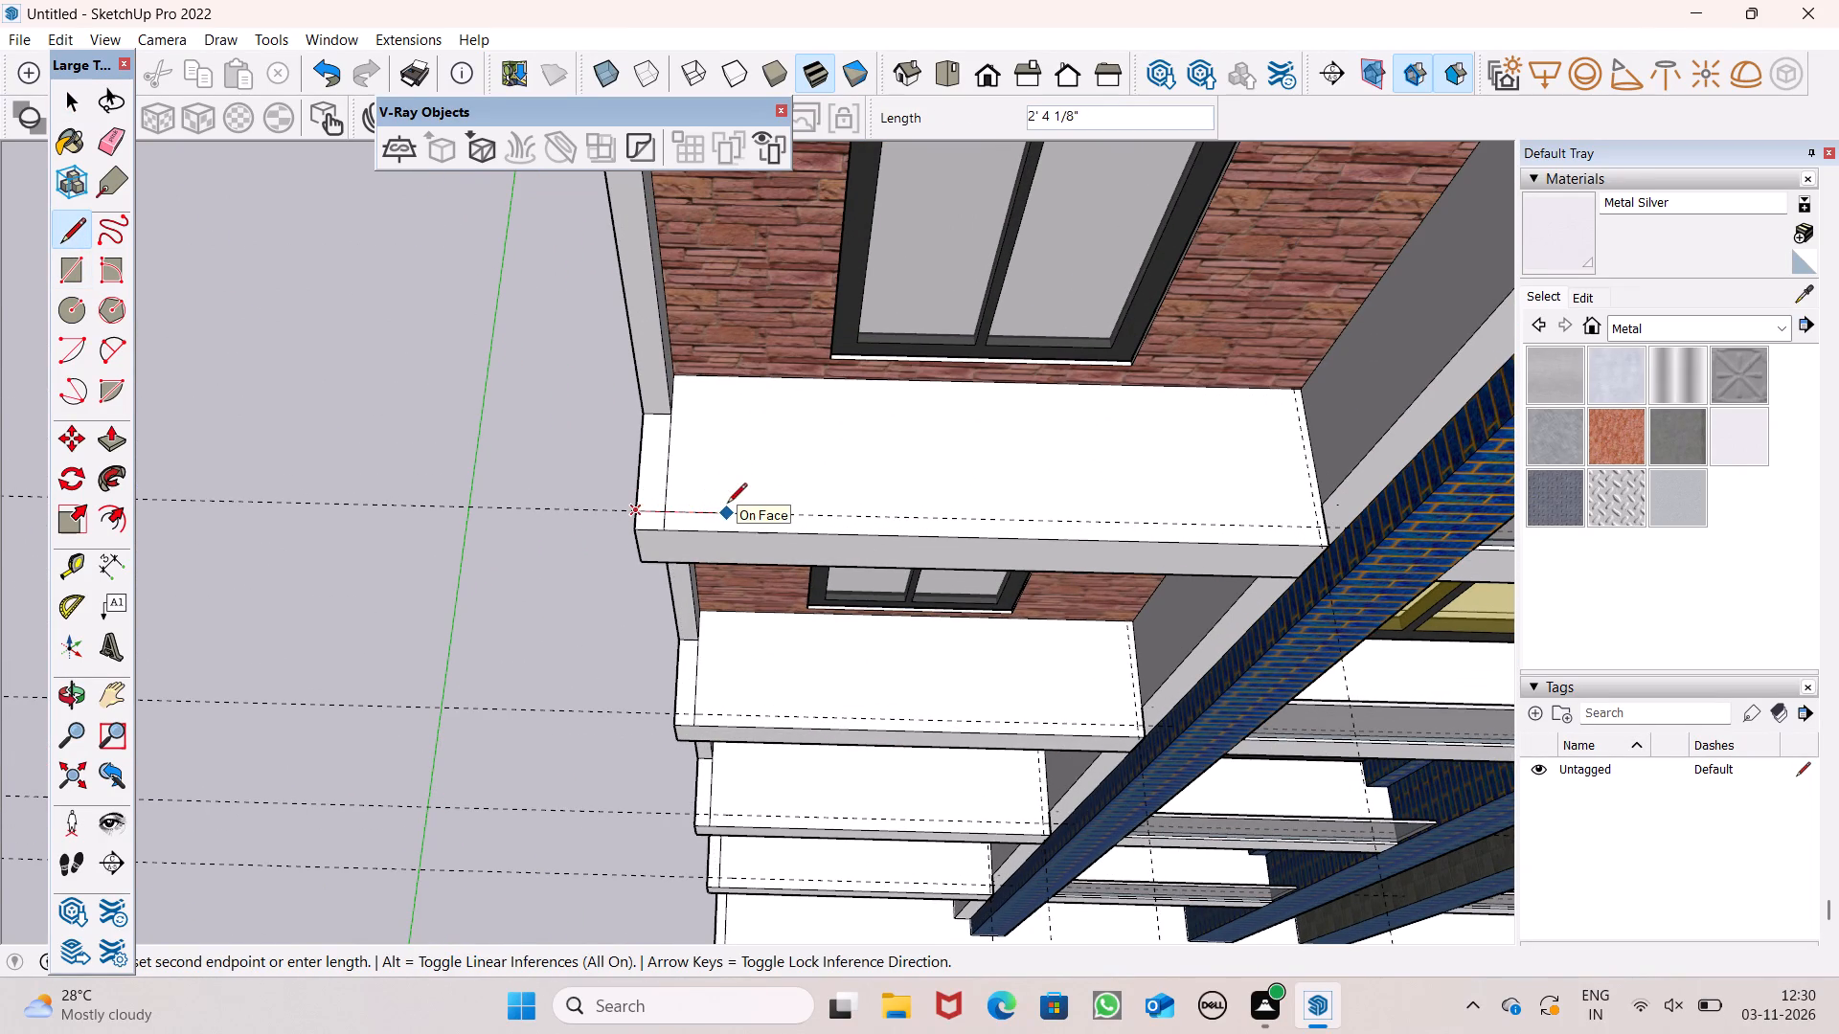
pyautogui.scroll(13, 1282, 520)
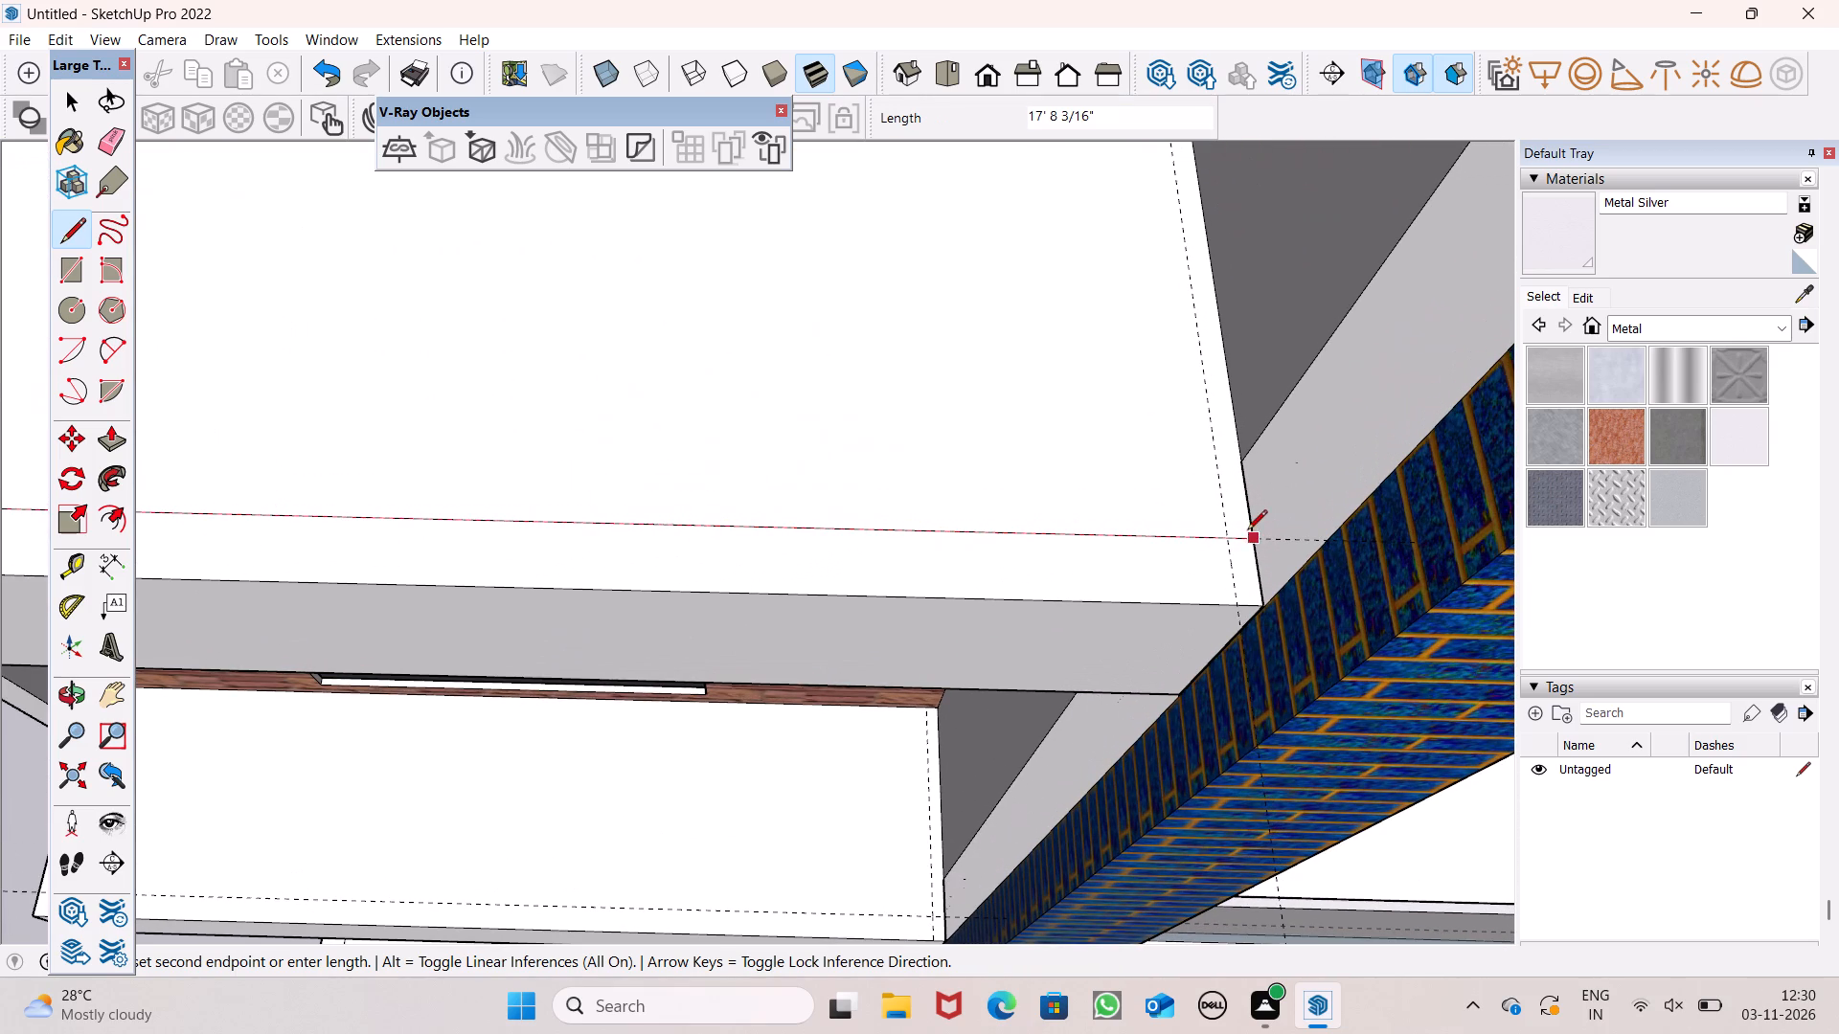
pyautogui.click(1234, 546)
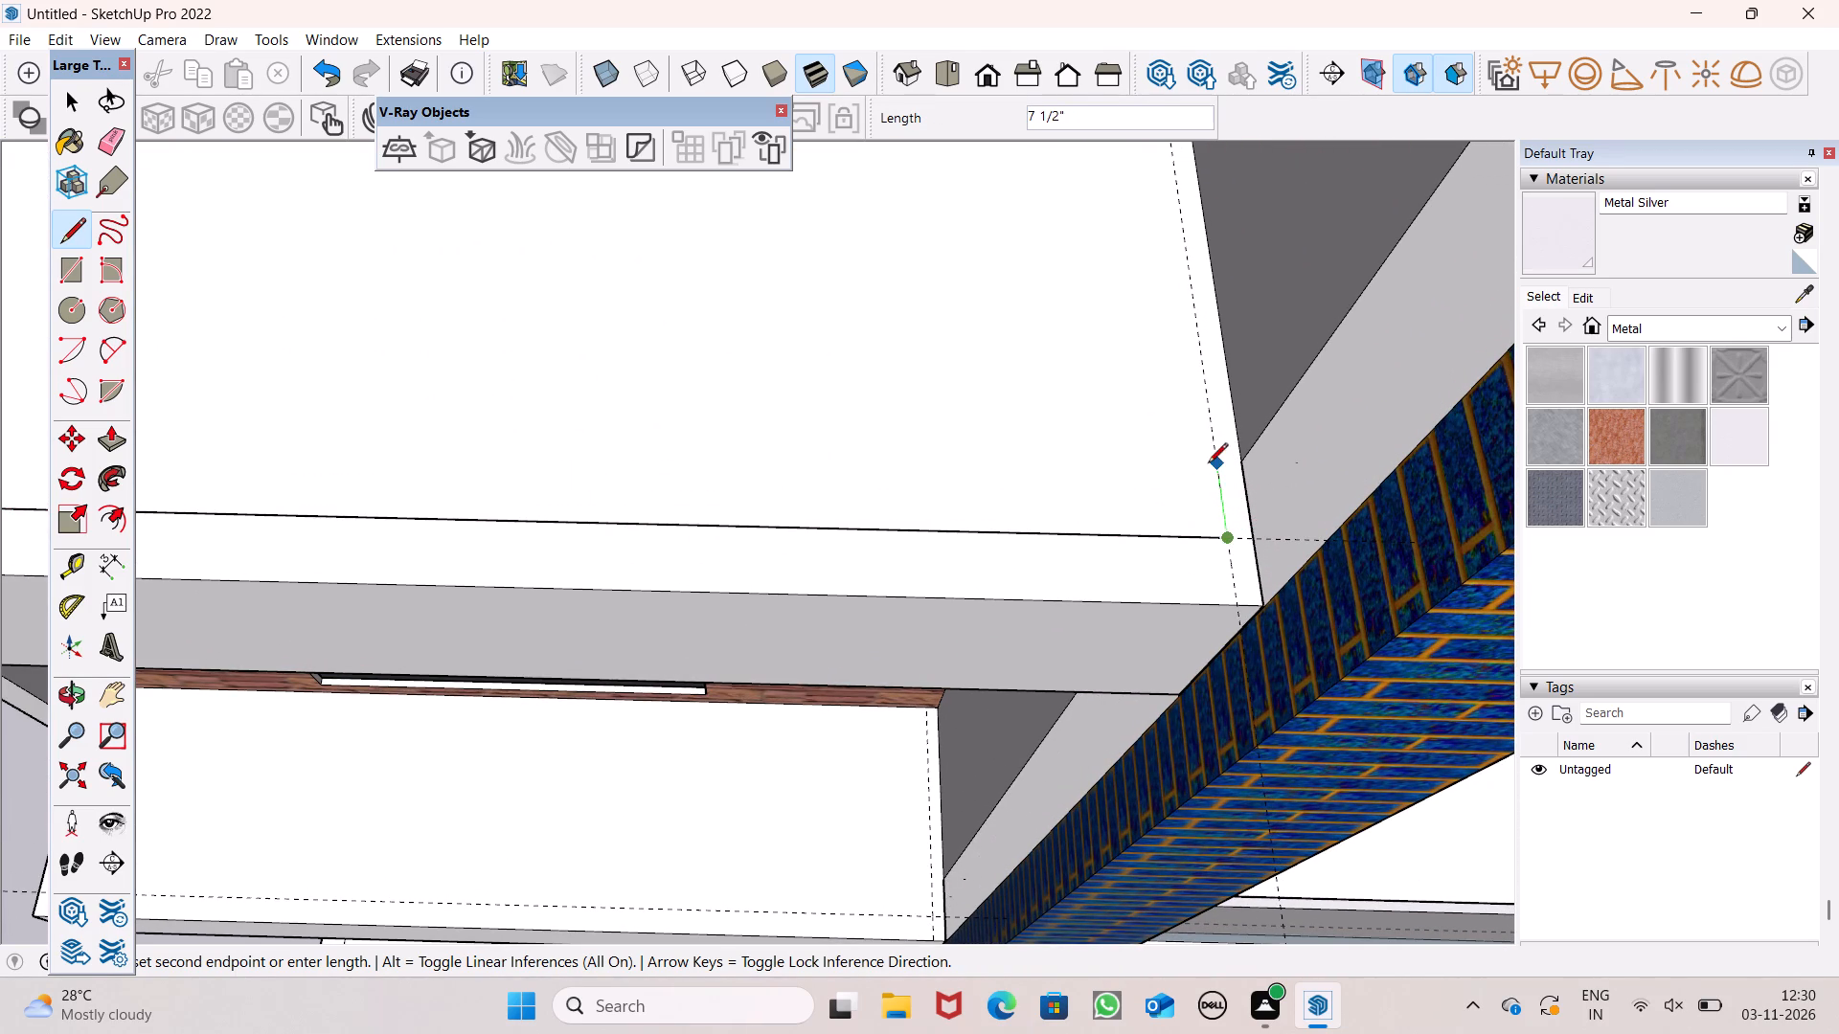
pyautogui.click(1206, 462)
pyautogui.click(1232, 459)
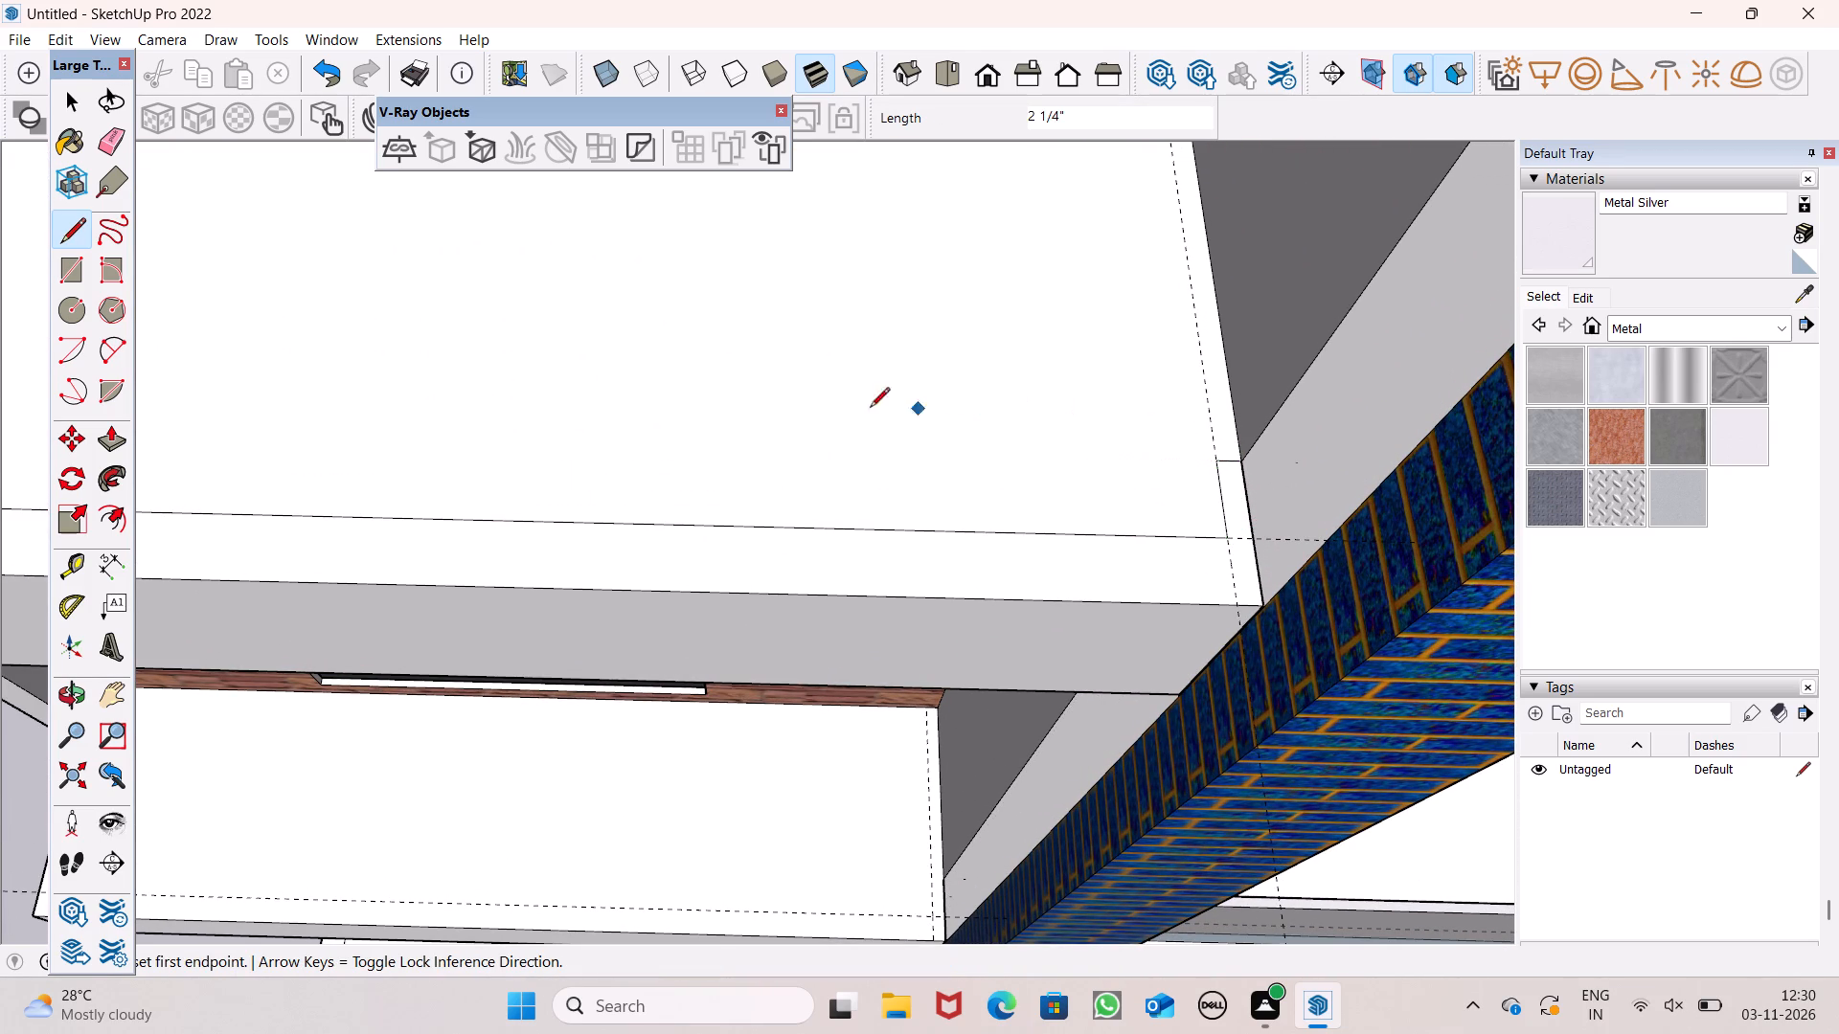
# Outline the strip on the red brick wing's second-highest slab: about 17' 6" along the front guide, 8 11/16" back, 2 13/16" to the pier corner.
pyautogui.scroll(-13, 1143, 340)
pyautogui.scroll(-5, 1243, 393)
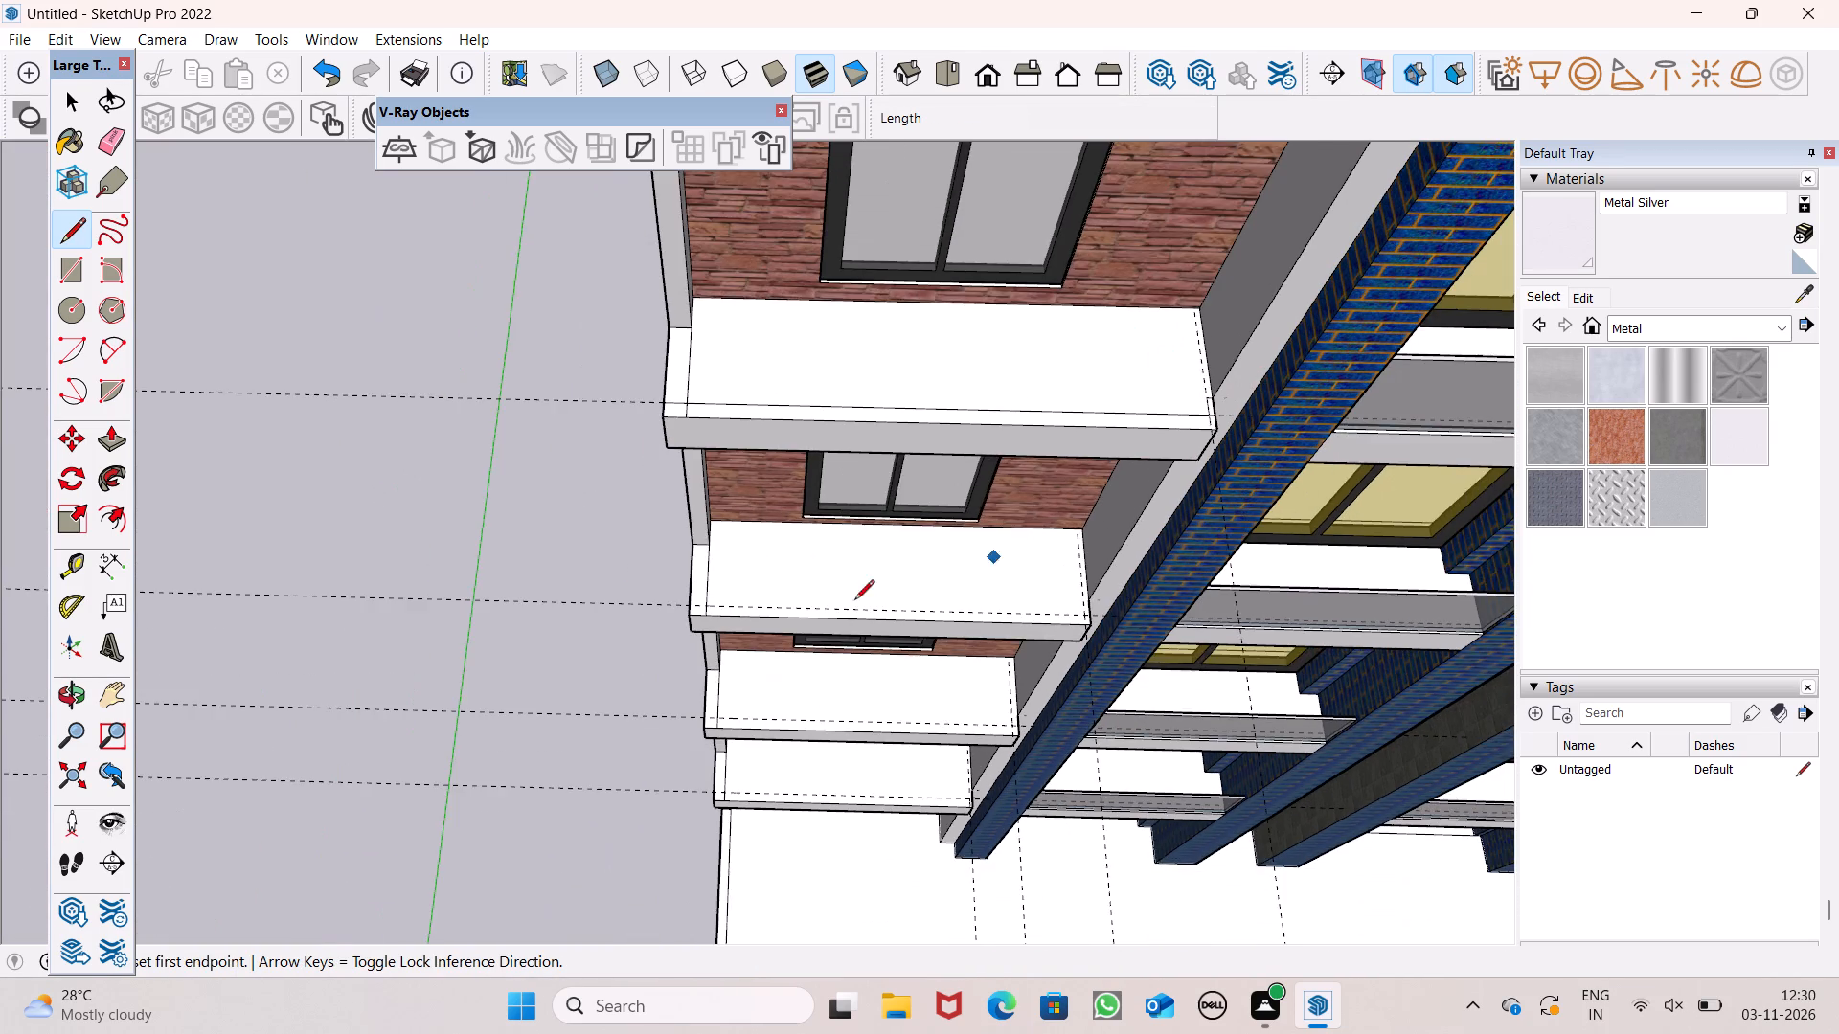
pyautogui.scroll(6, 769, 607)
pyautogui.scroll(13, 660, 600)
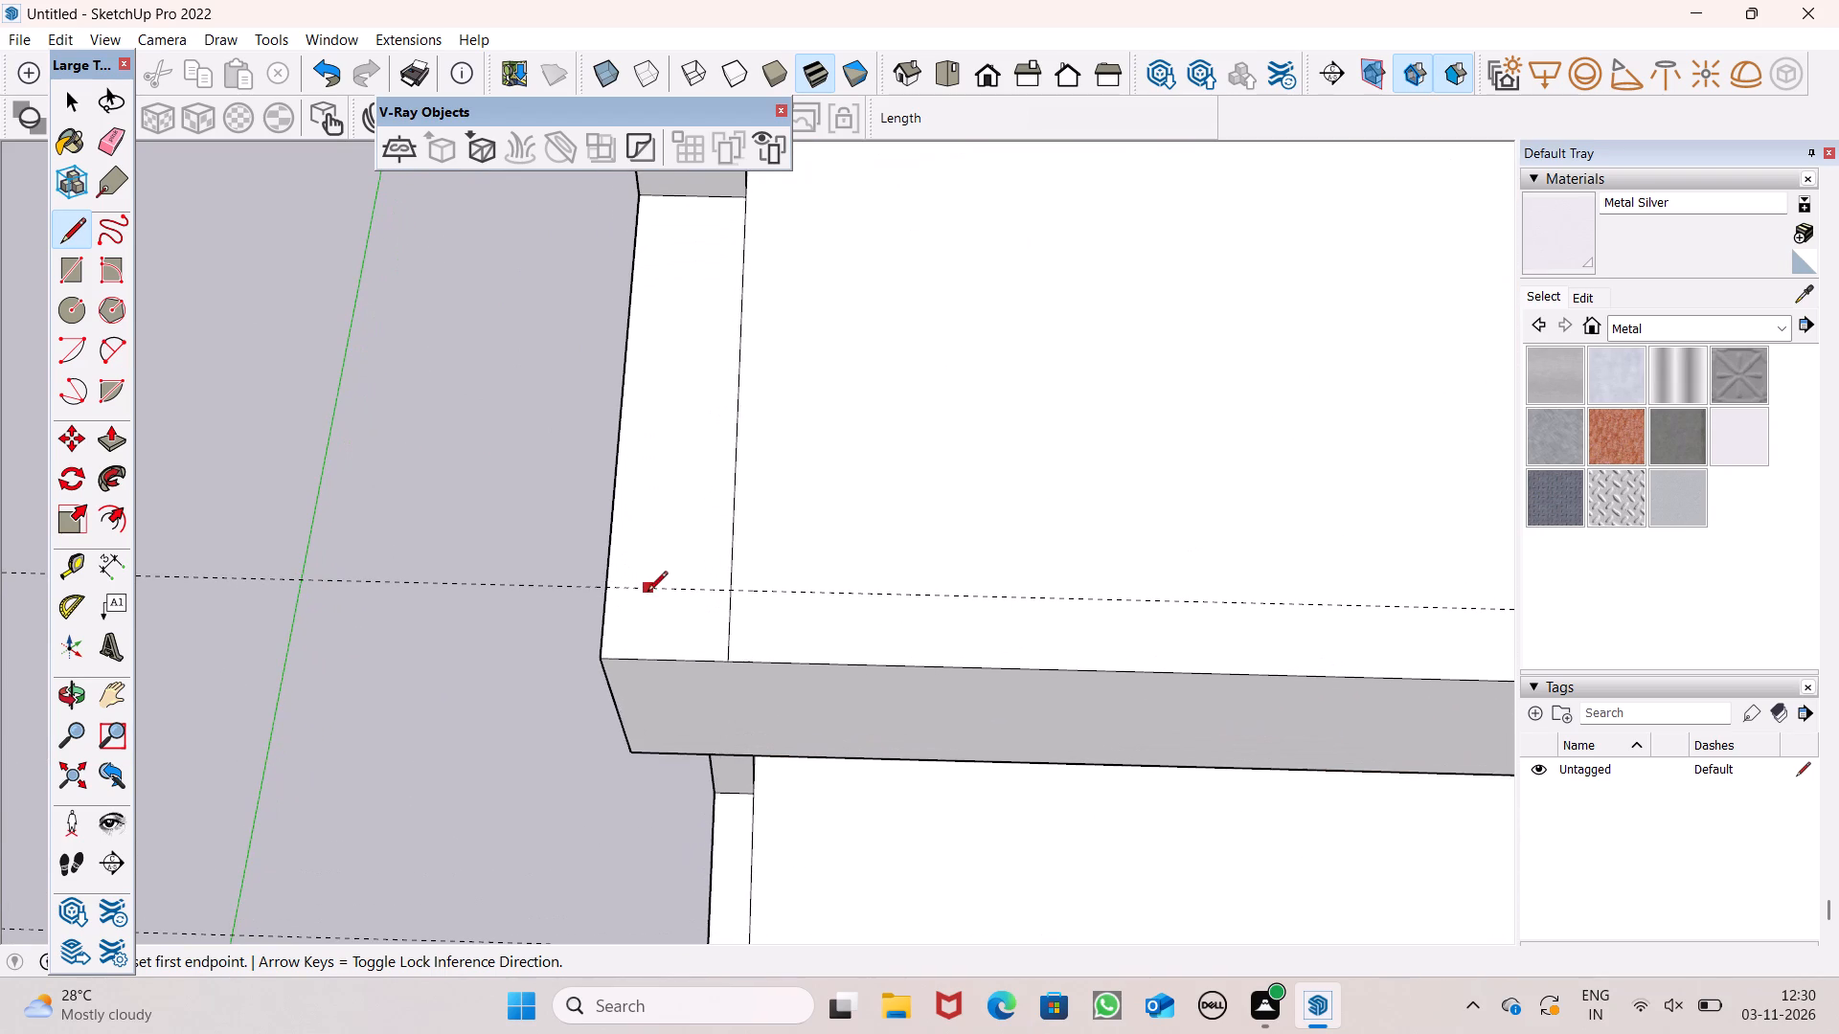
pyautogui.click(613, 591)
pyautogui.scroll(-7, 749, 618)
pyautogui.scroll(-5, 602, 595)
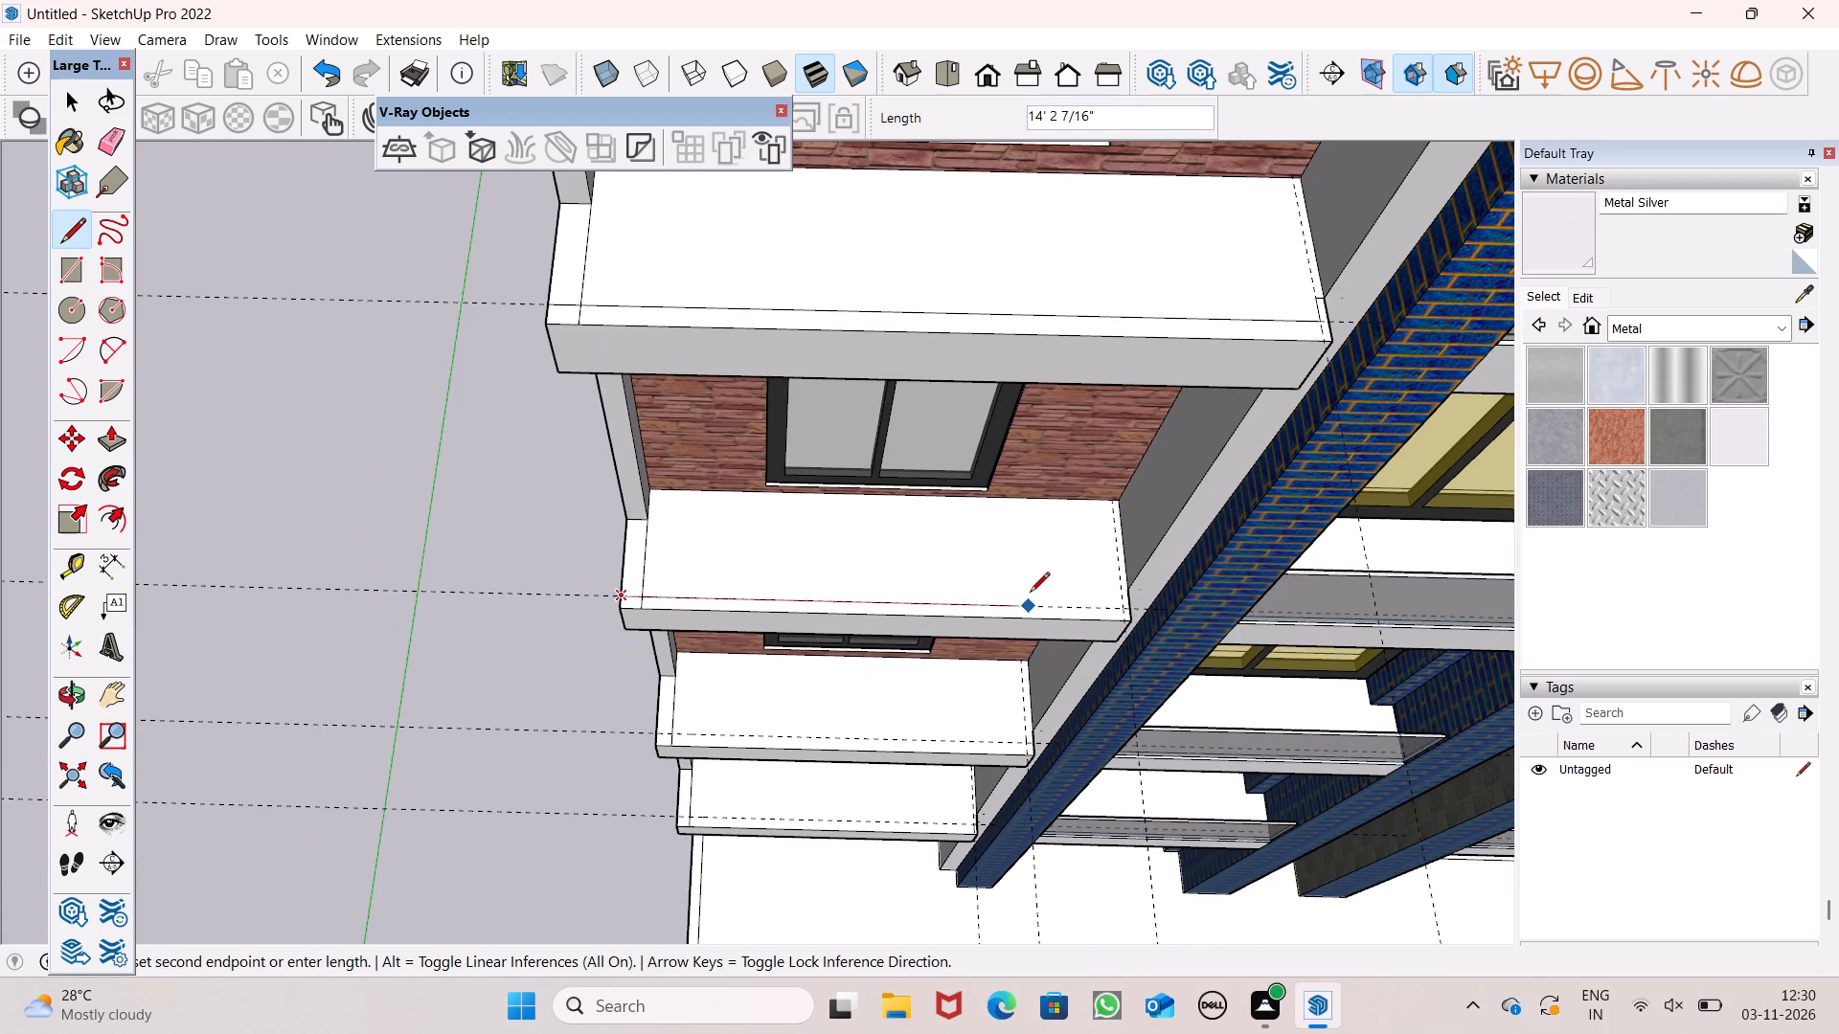
pyautogui.scroll(13, 1068, 583)
pyautogui.scroll(1, 1182, 634)
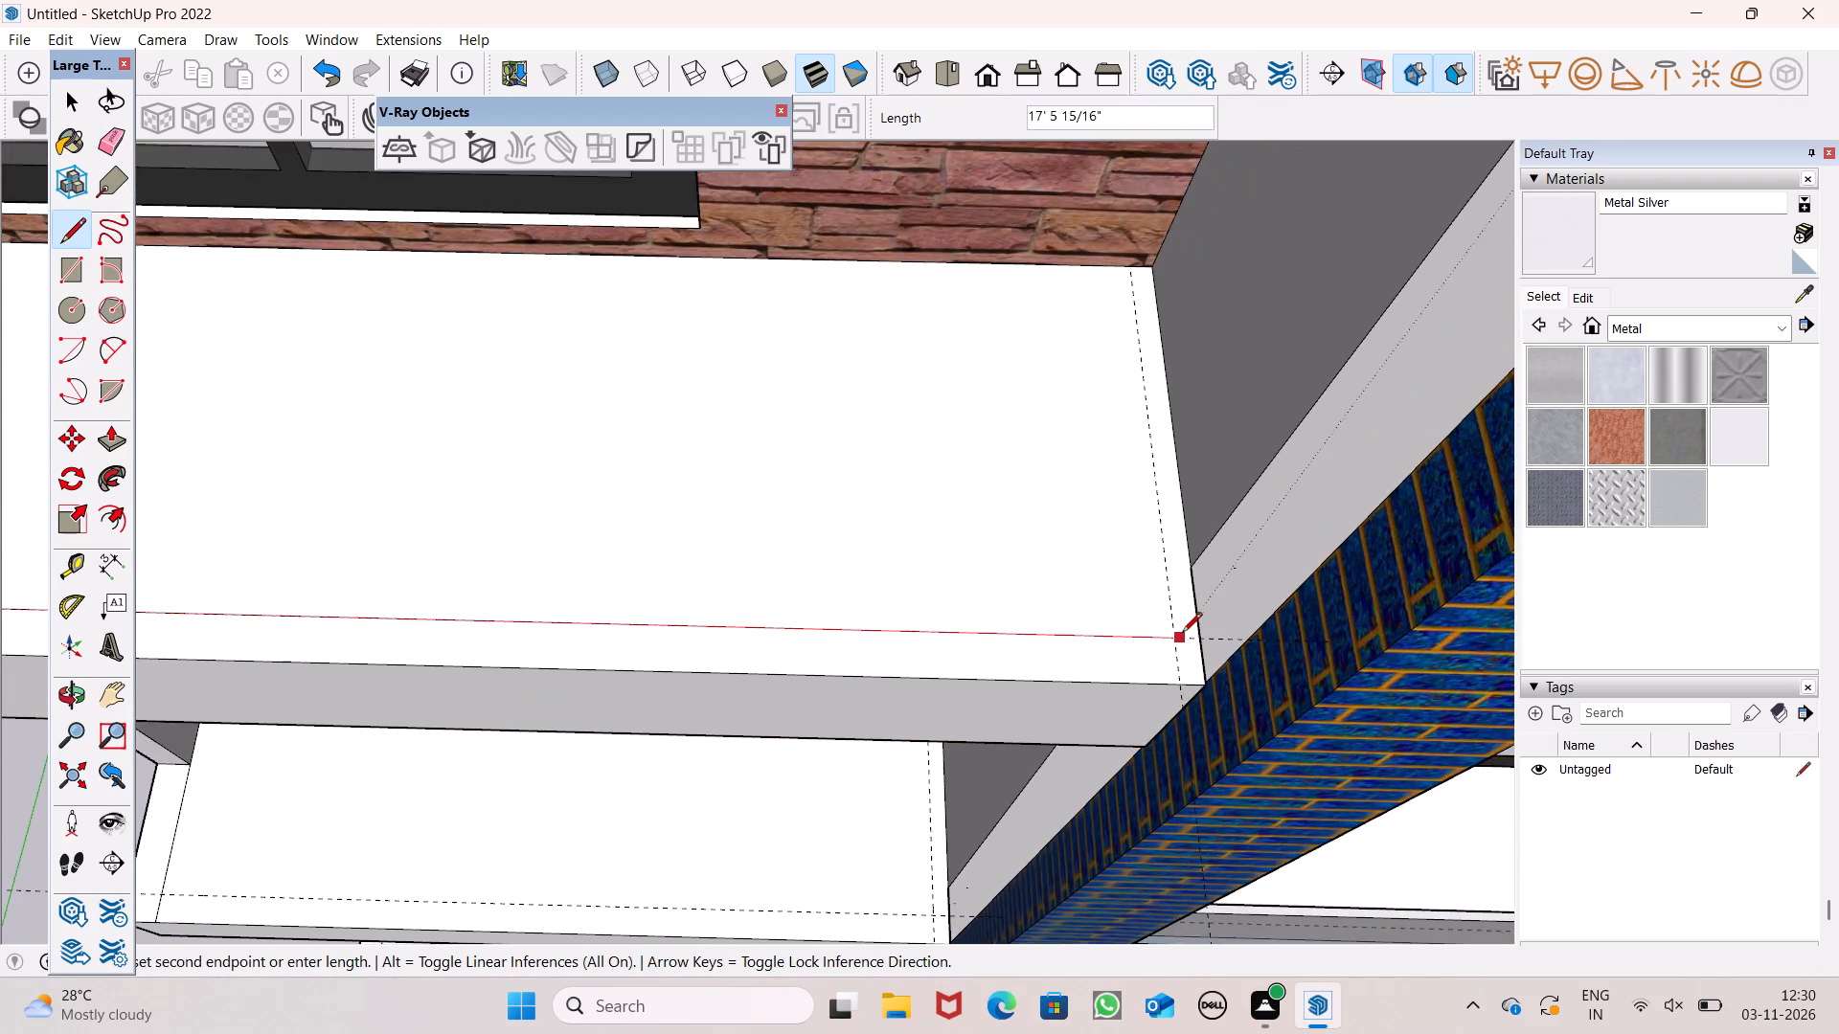
pyautogui.scroll(3, 1182, 634)
pyautogui.click(1176, 635)
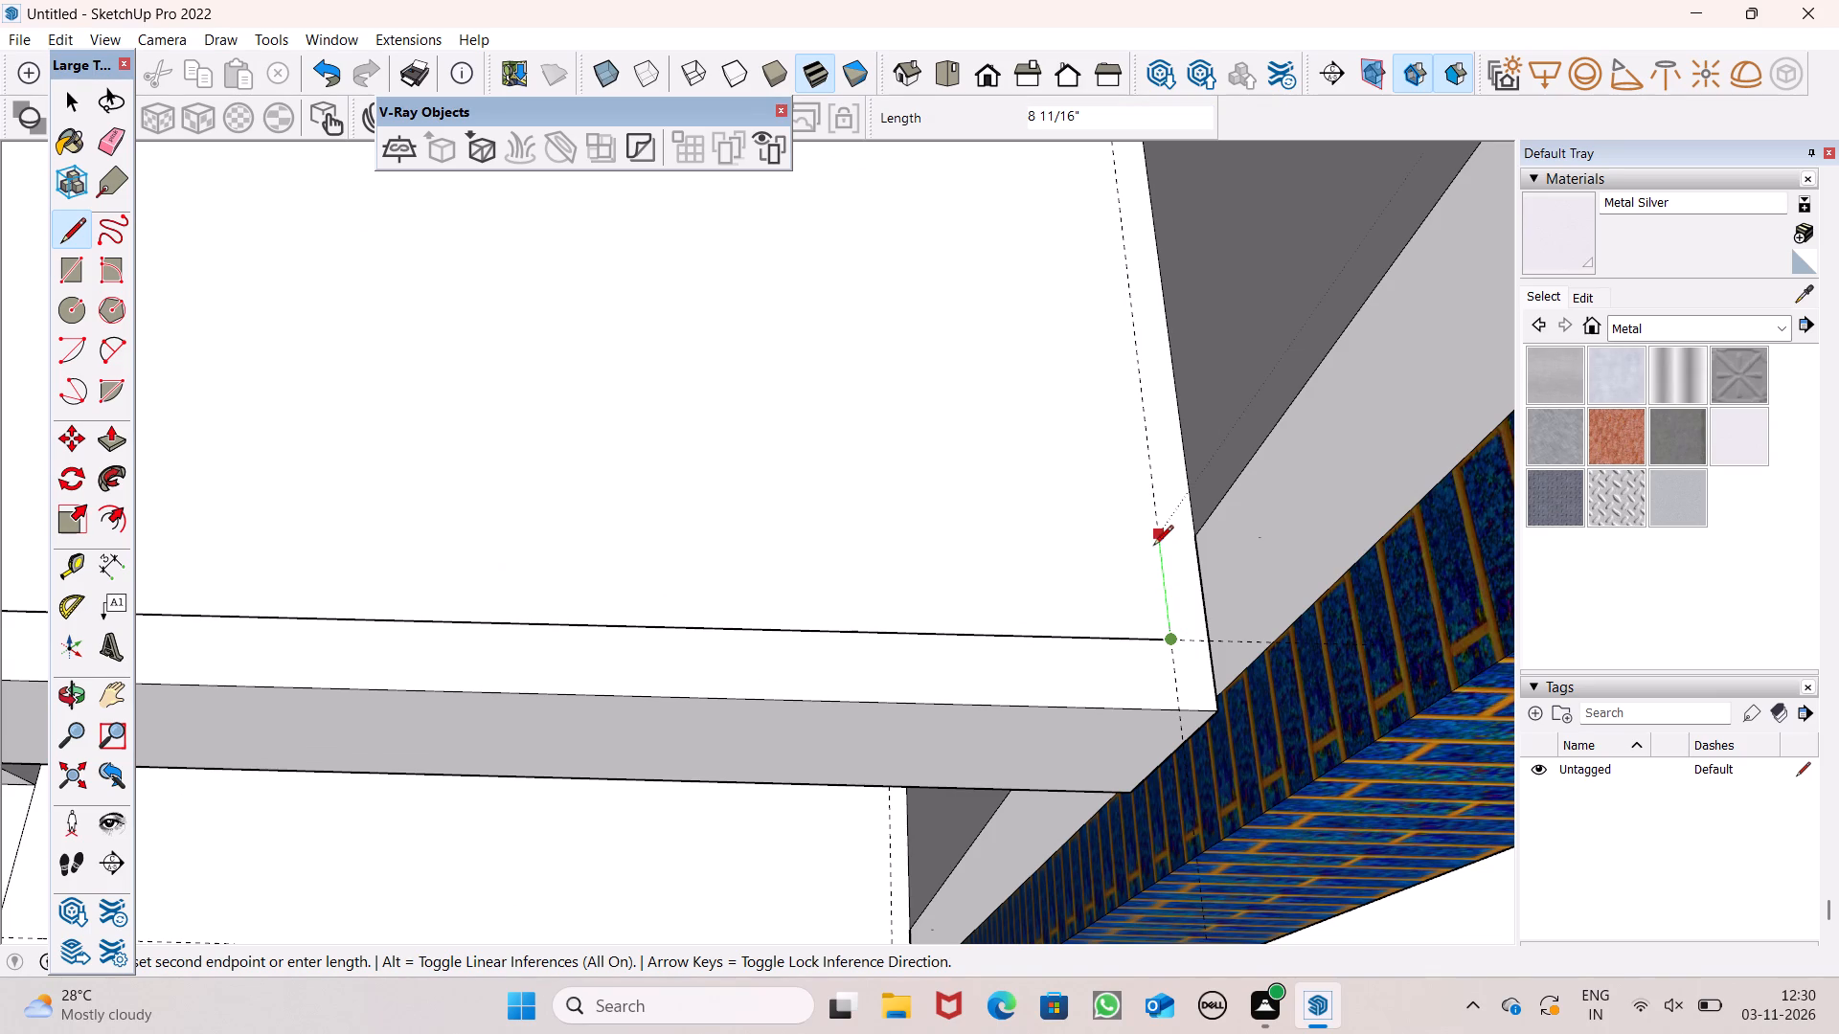
pyautogui.click(1152, 543)
pyautogui.click(1193, 532)
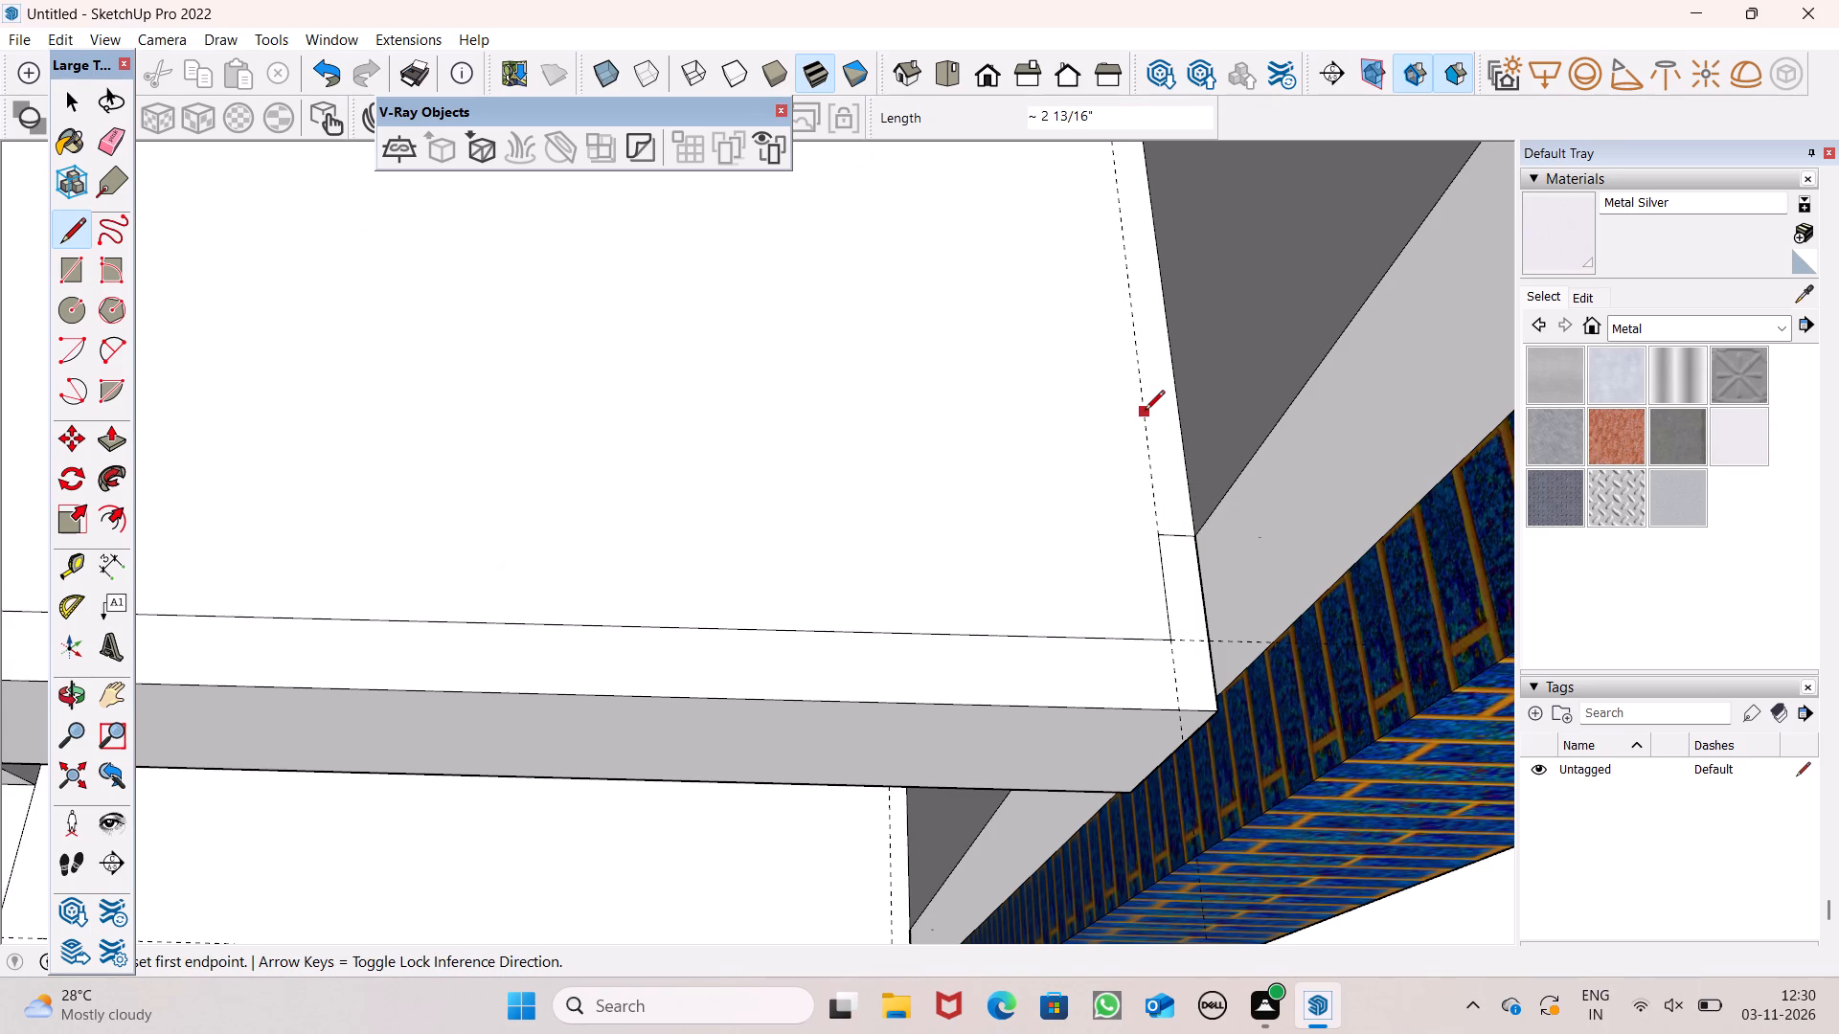
# Outline the strip on the red brick wing's third-highest slab: 17' 4 1/8" along the front guide, back, and 4 1/16" to the pier corner.
pyautogui.scroll(-16, 1145, 412)
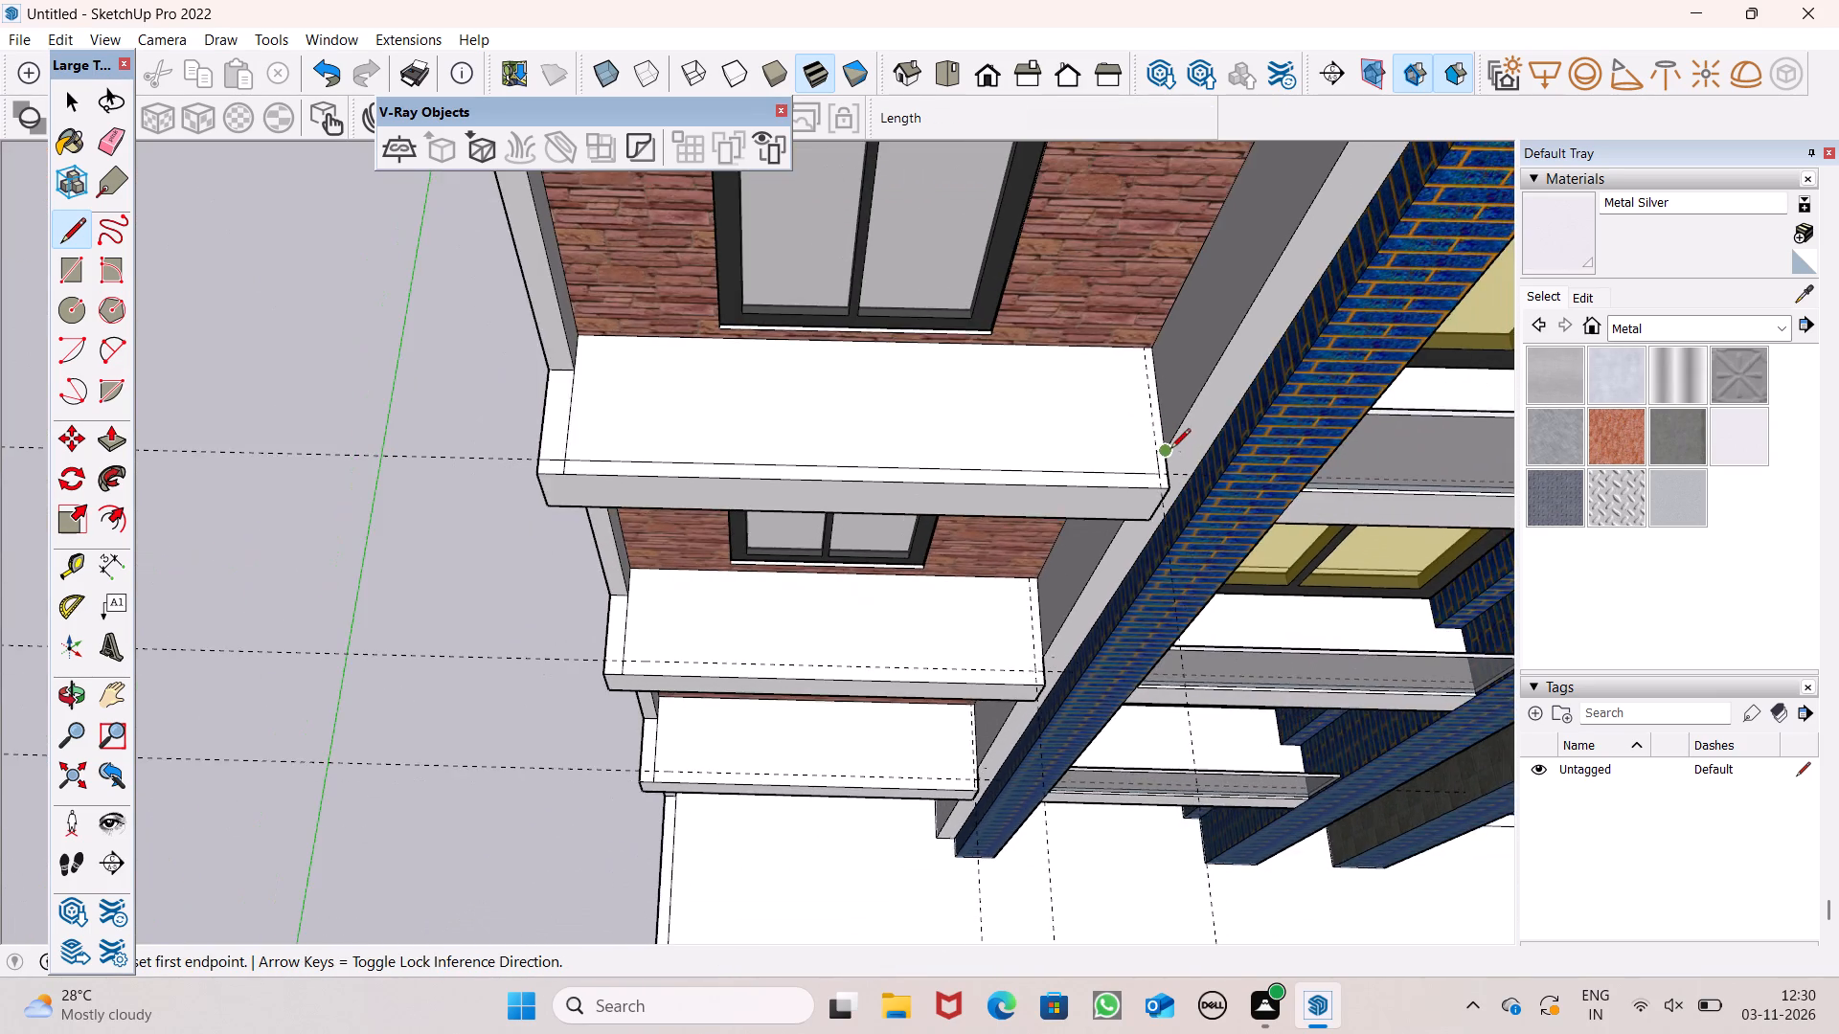
pyautogui.scroll(-5, 1170, 450)
pyautogui.scroll(7, 949, 604)
pyautogui.scroll(-2, 805, 527)
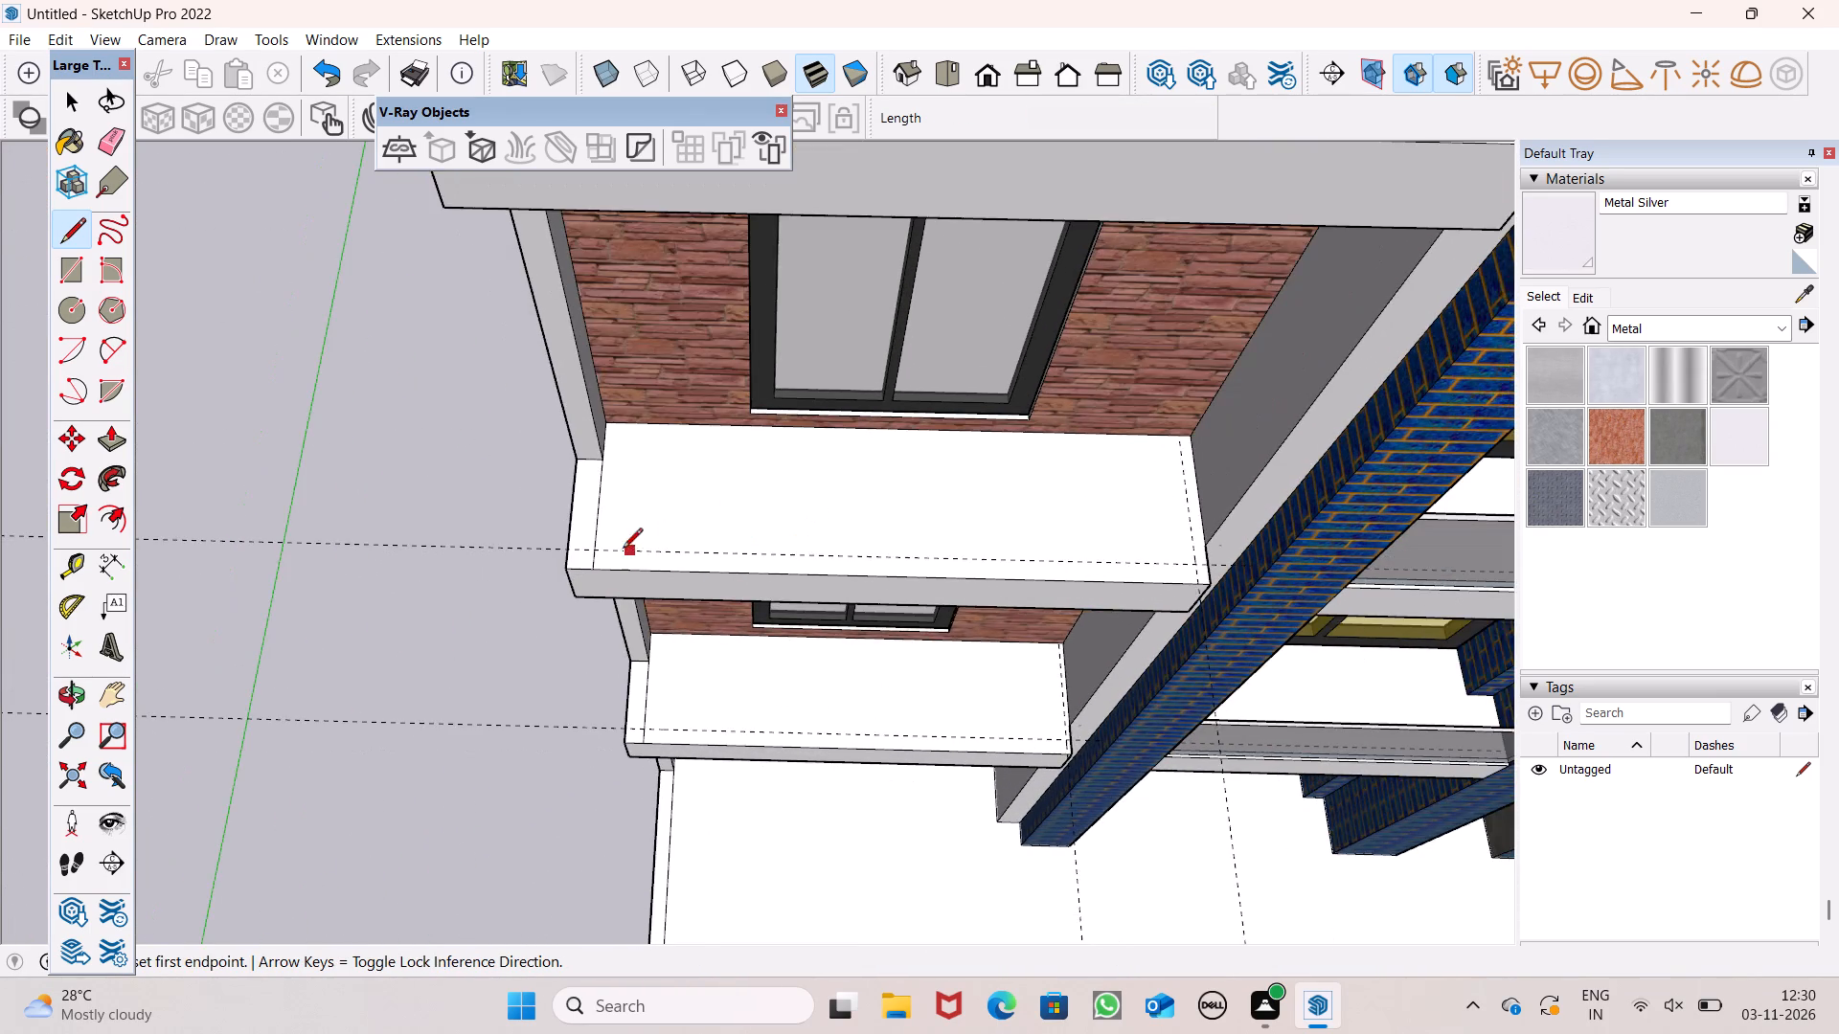
pyautogui.scroll(10, 611, 554)
pyautogui.click(558, 527)
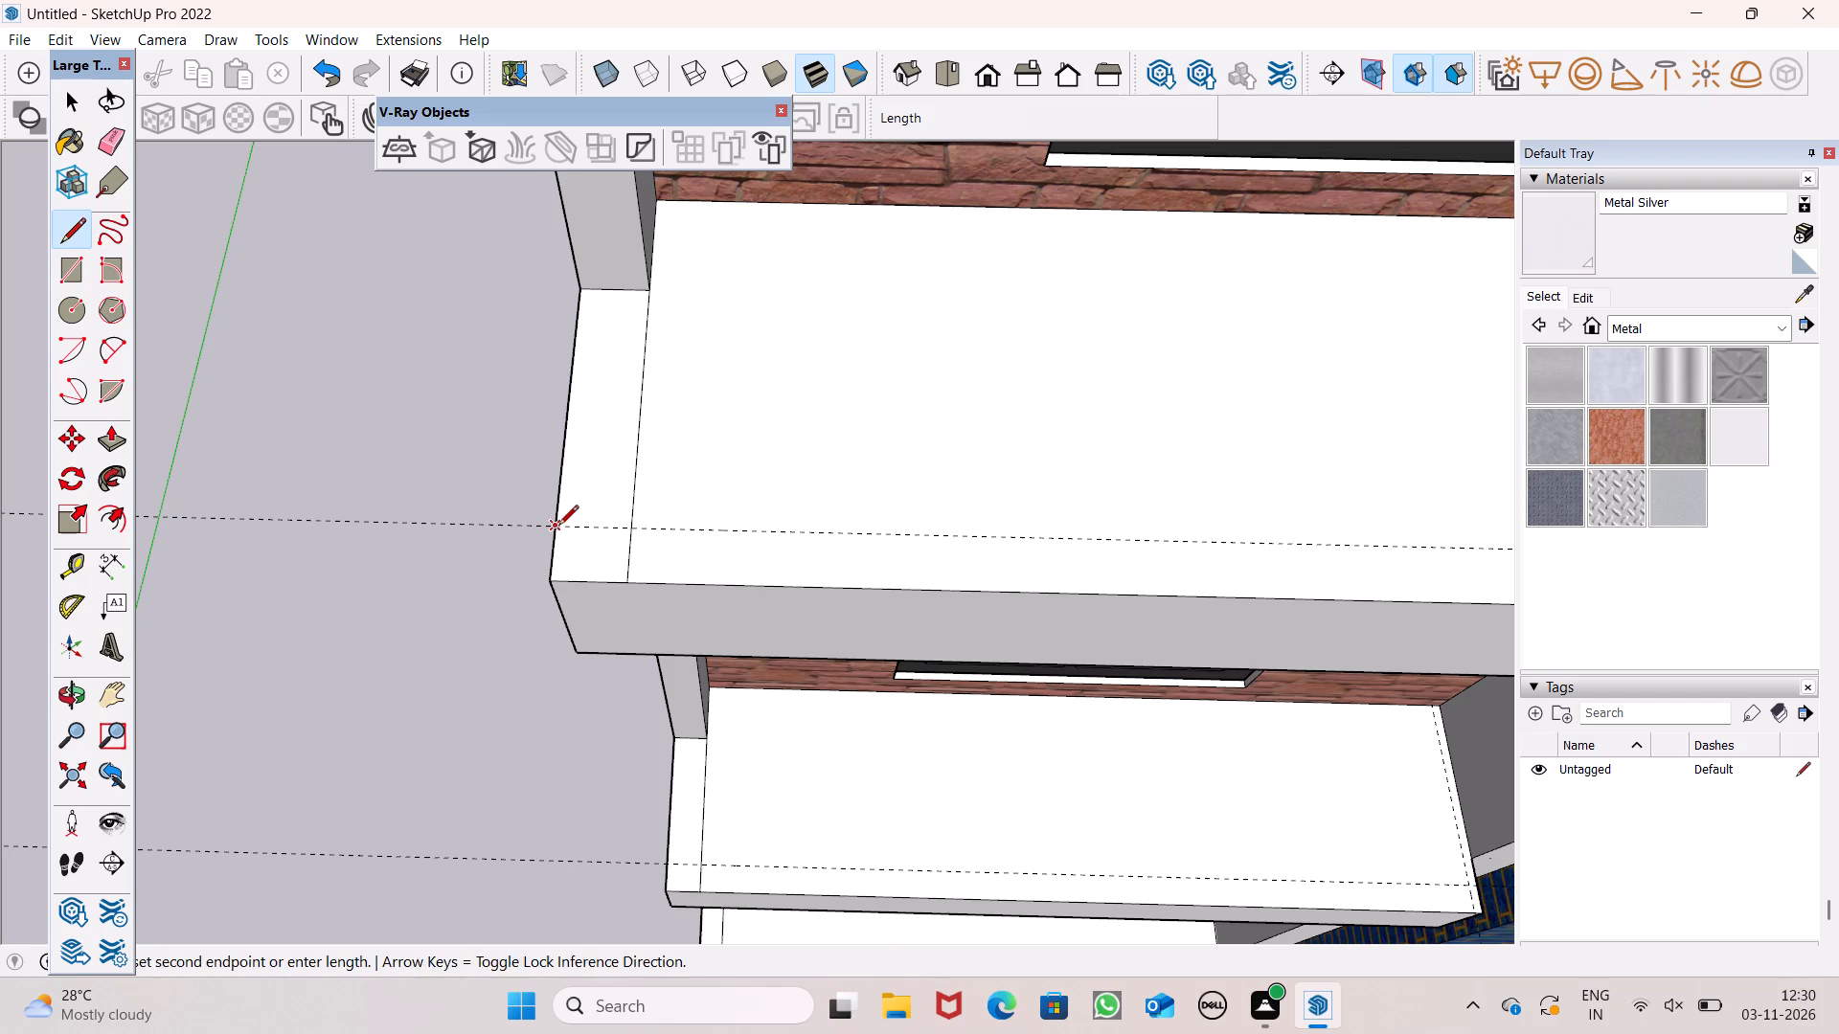
pyautogui.scroll(-9, 687, 601)
pyautogui.scroll(5, 1428, 573)
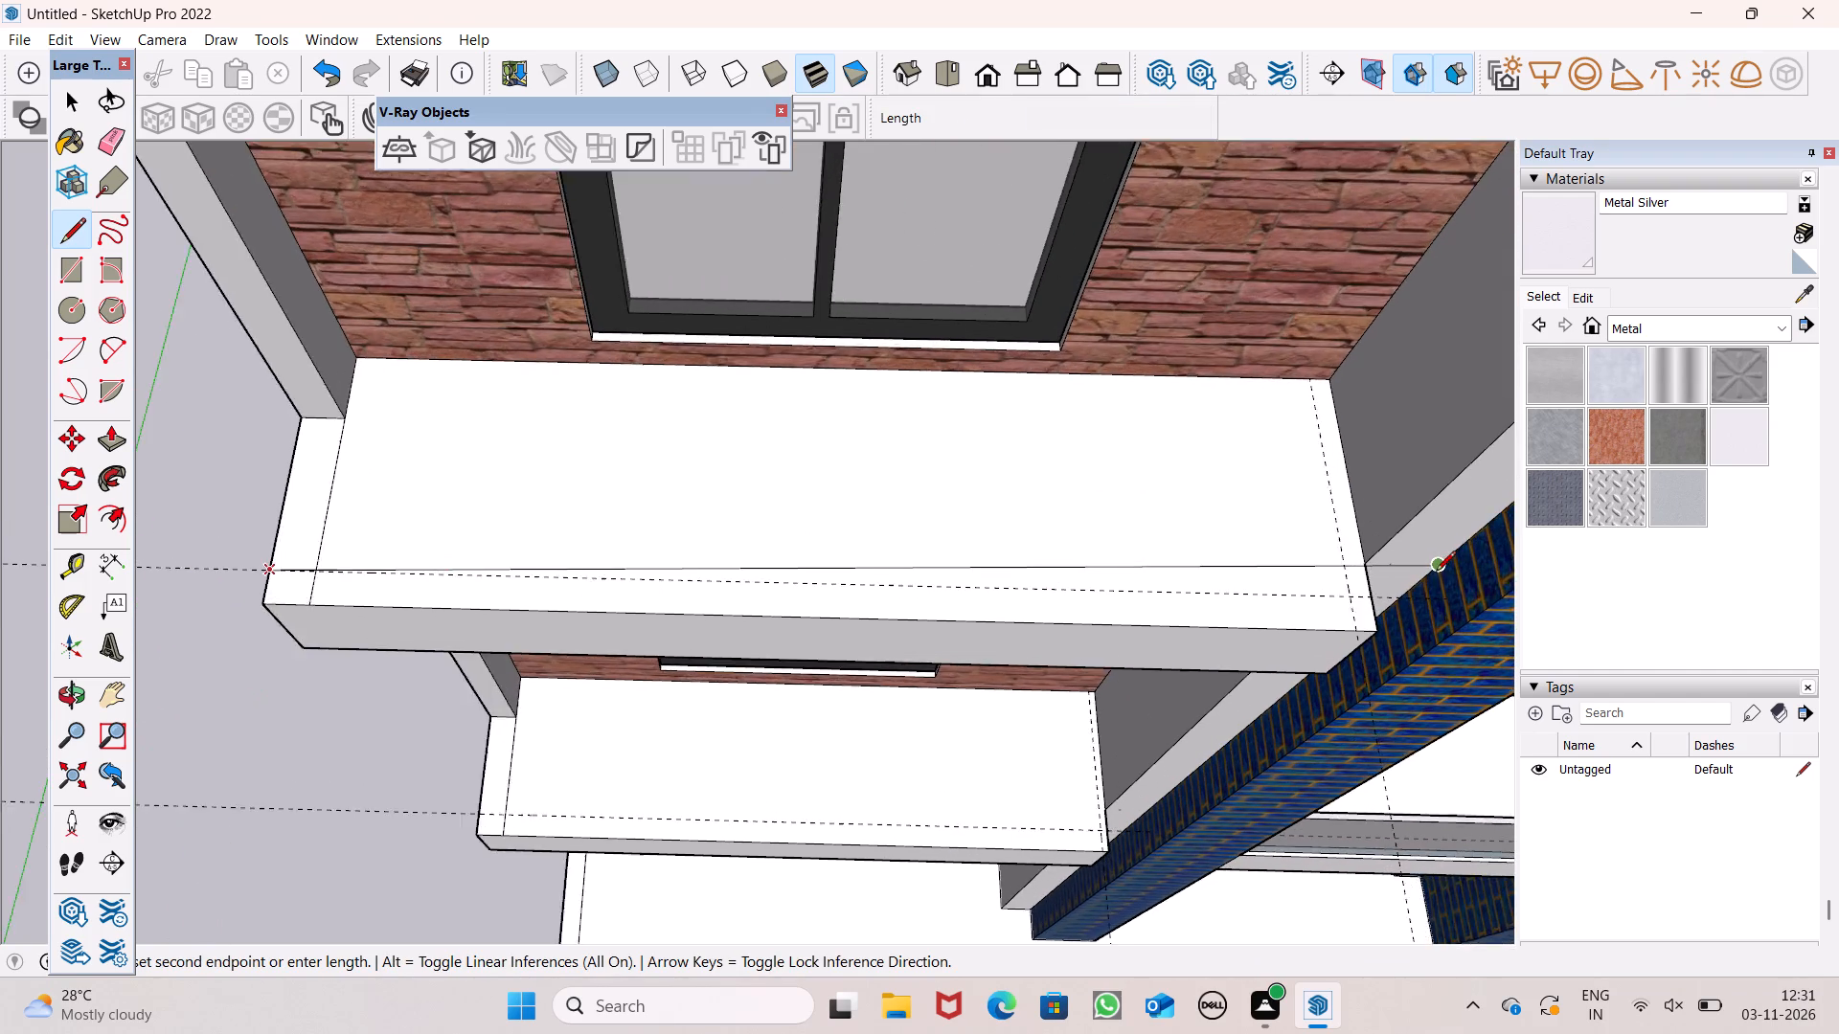
pyautogui.scroll(11, 1398, 588)
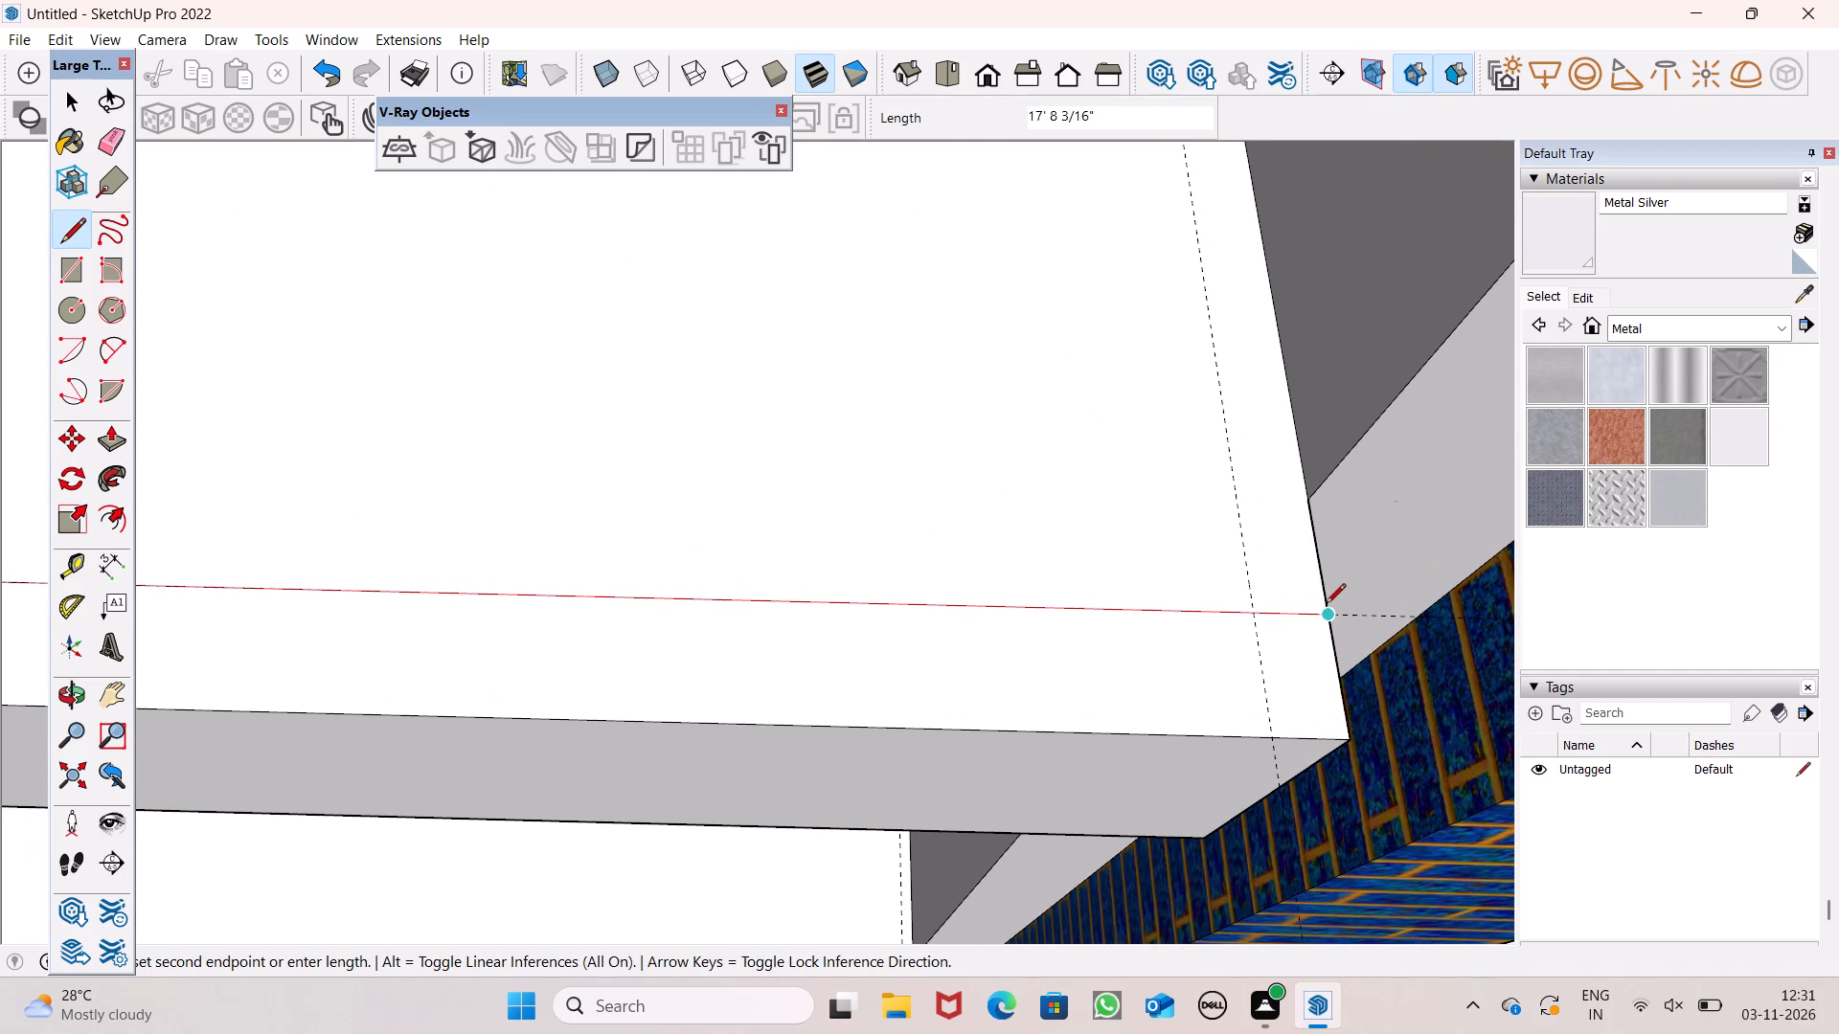
pyautogui.click(1253, 609)
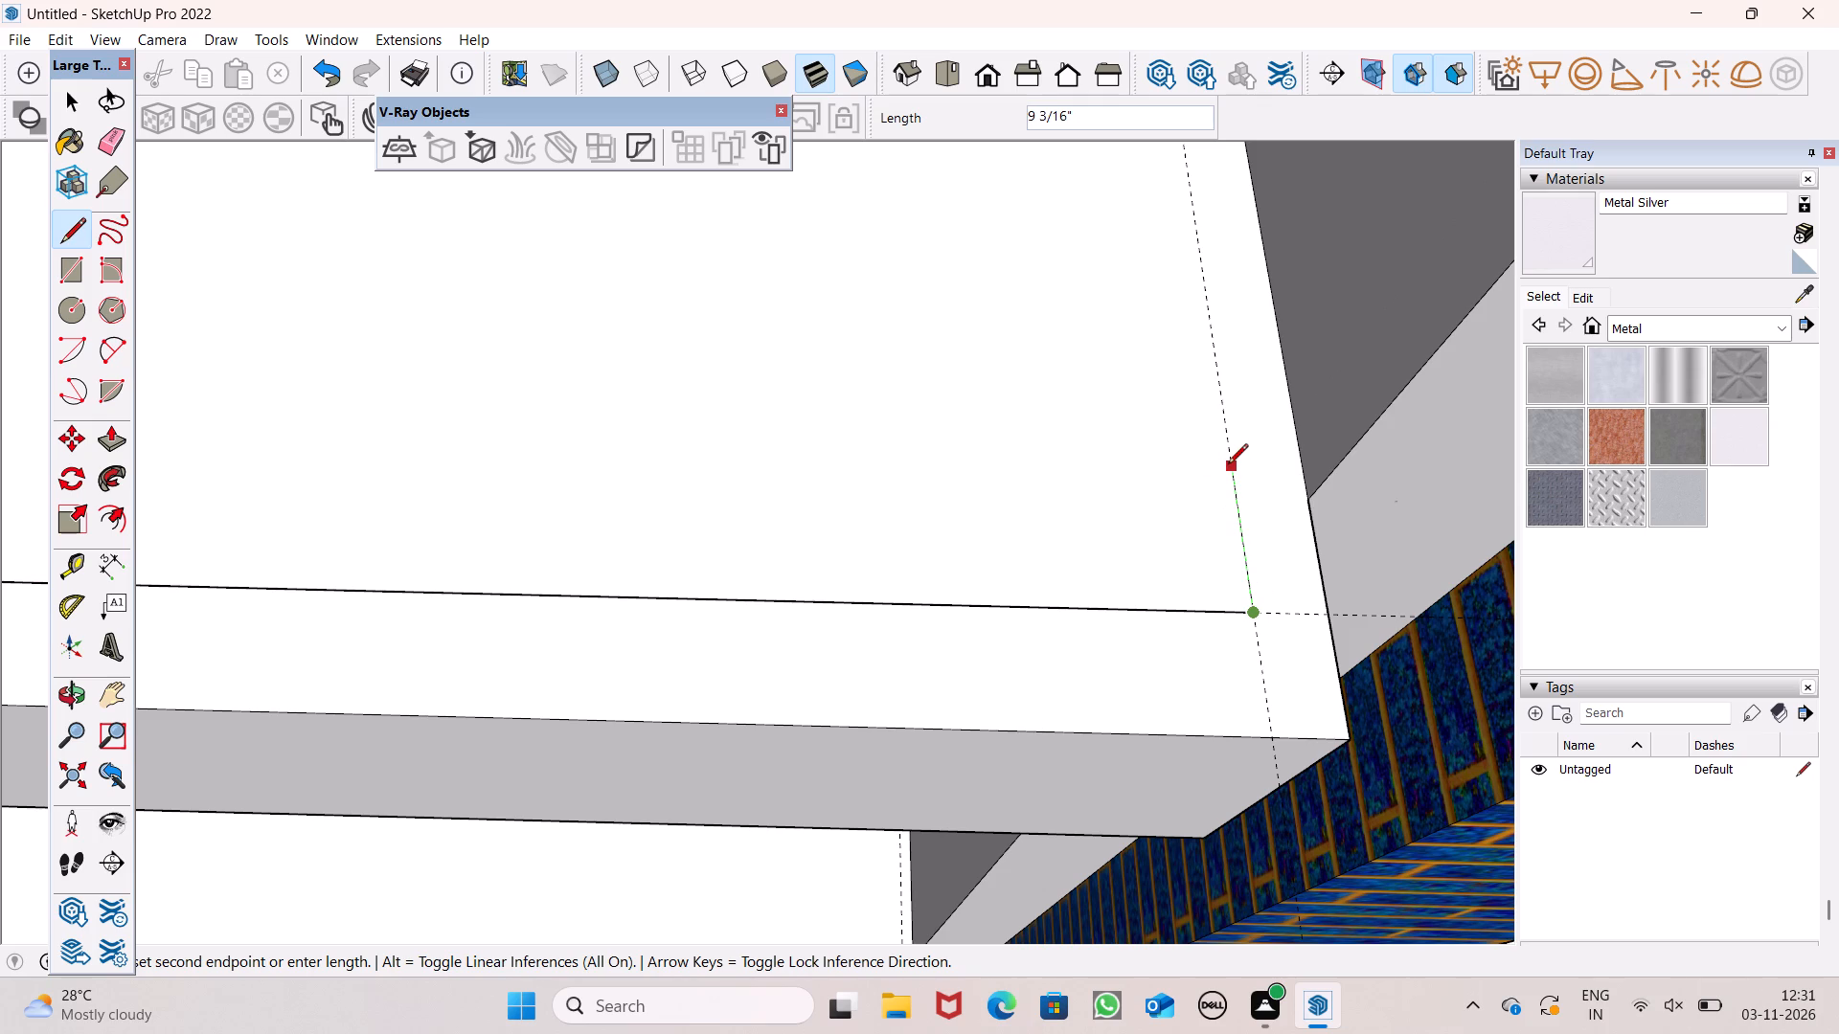
pyautogui.click(1237, 488)
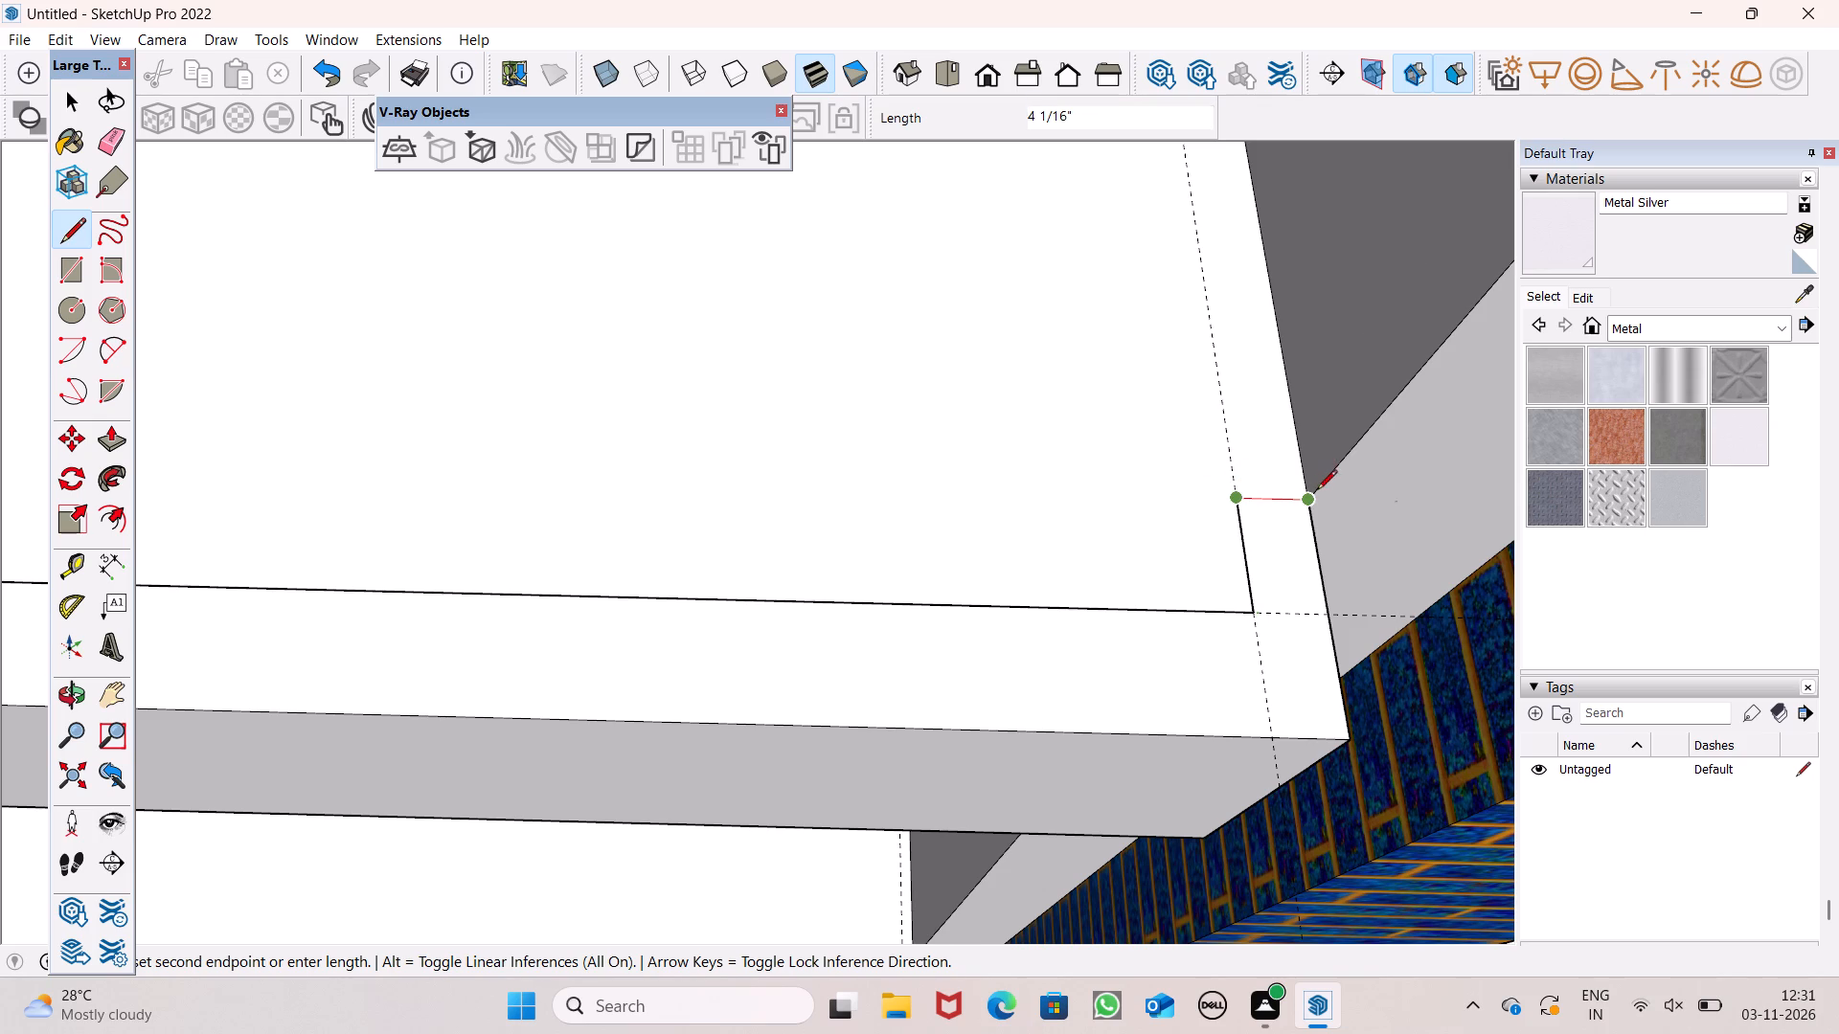
pyautogui.click(1317, 492)
# Outline the strip on the red brick wing's lowest slab: 17' 6 1/16" along the front guide, back, and 2 1/8" to the pier corner.
pyautogui.scroll(-4, 1299, 420)
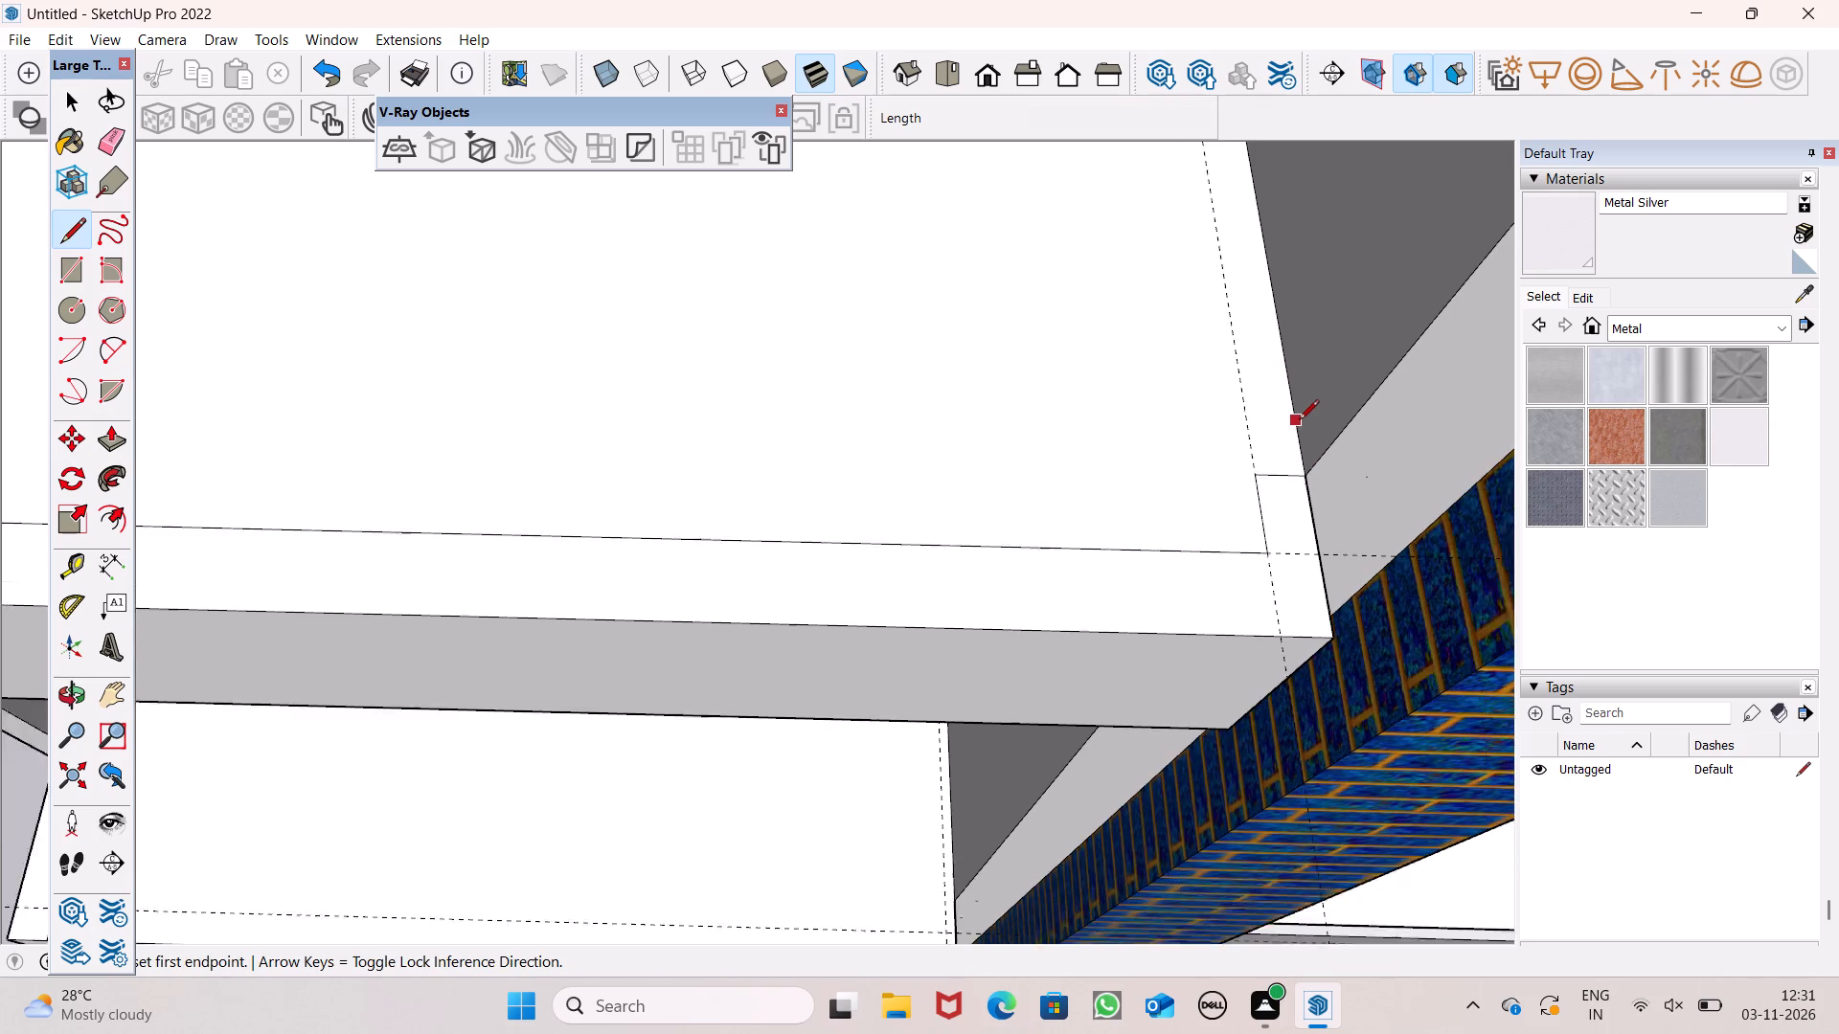
pyautogui.scroll(-16, 1299, 421)
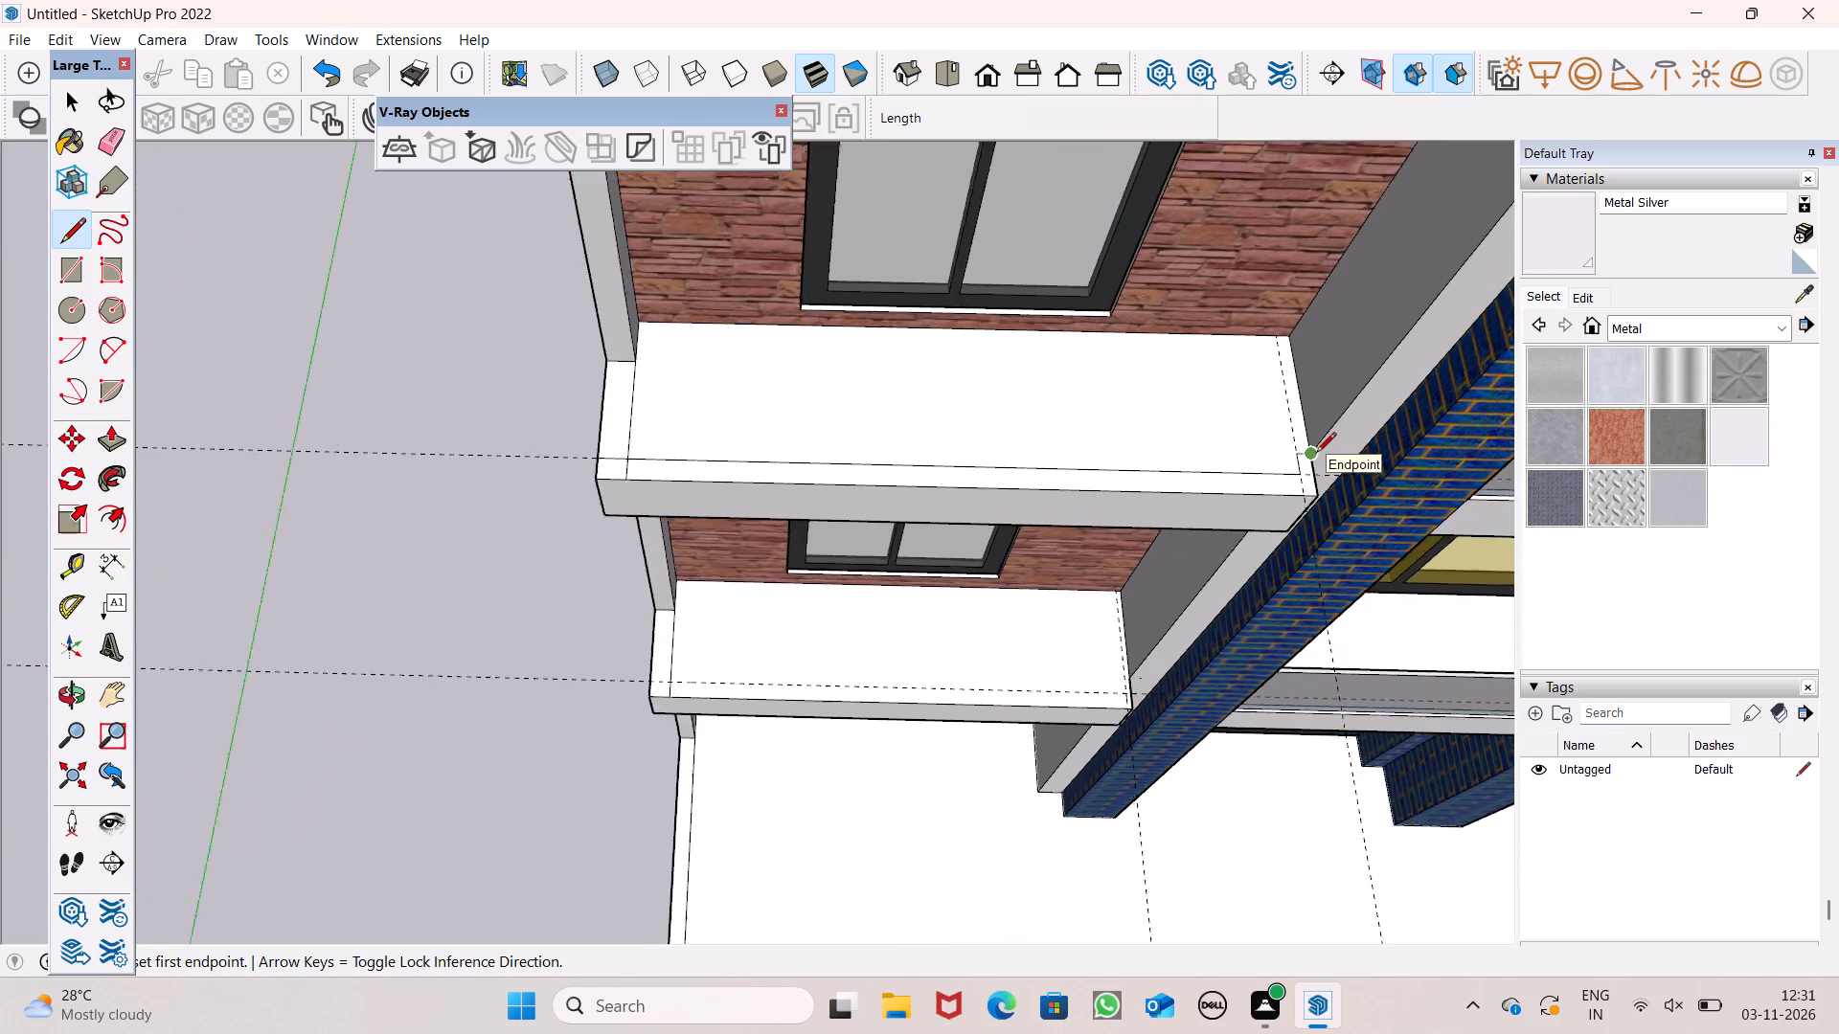
pyautogui.scroll(-2, 1316, 454)
pyautogui.scroll(7, 968, 620)
pyautogui.scroll(6, 679, 653)
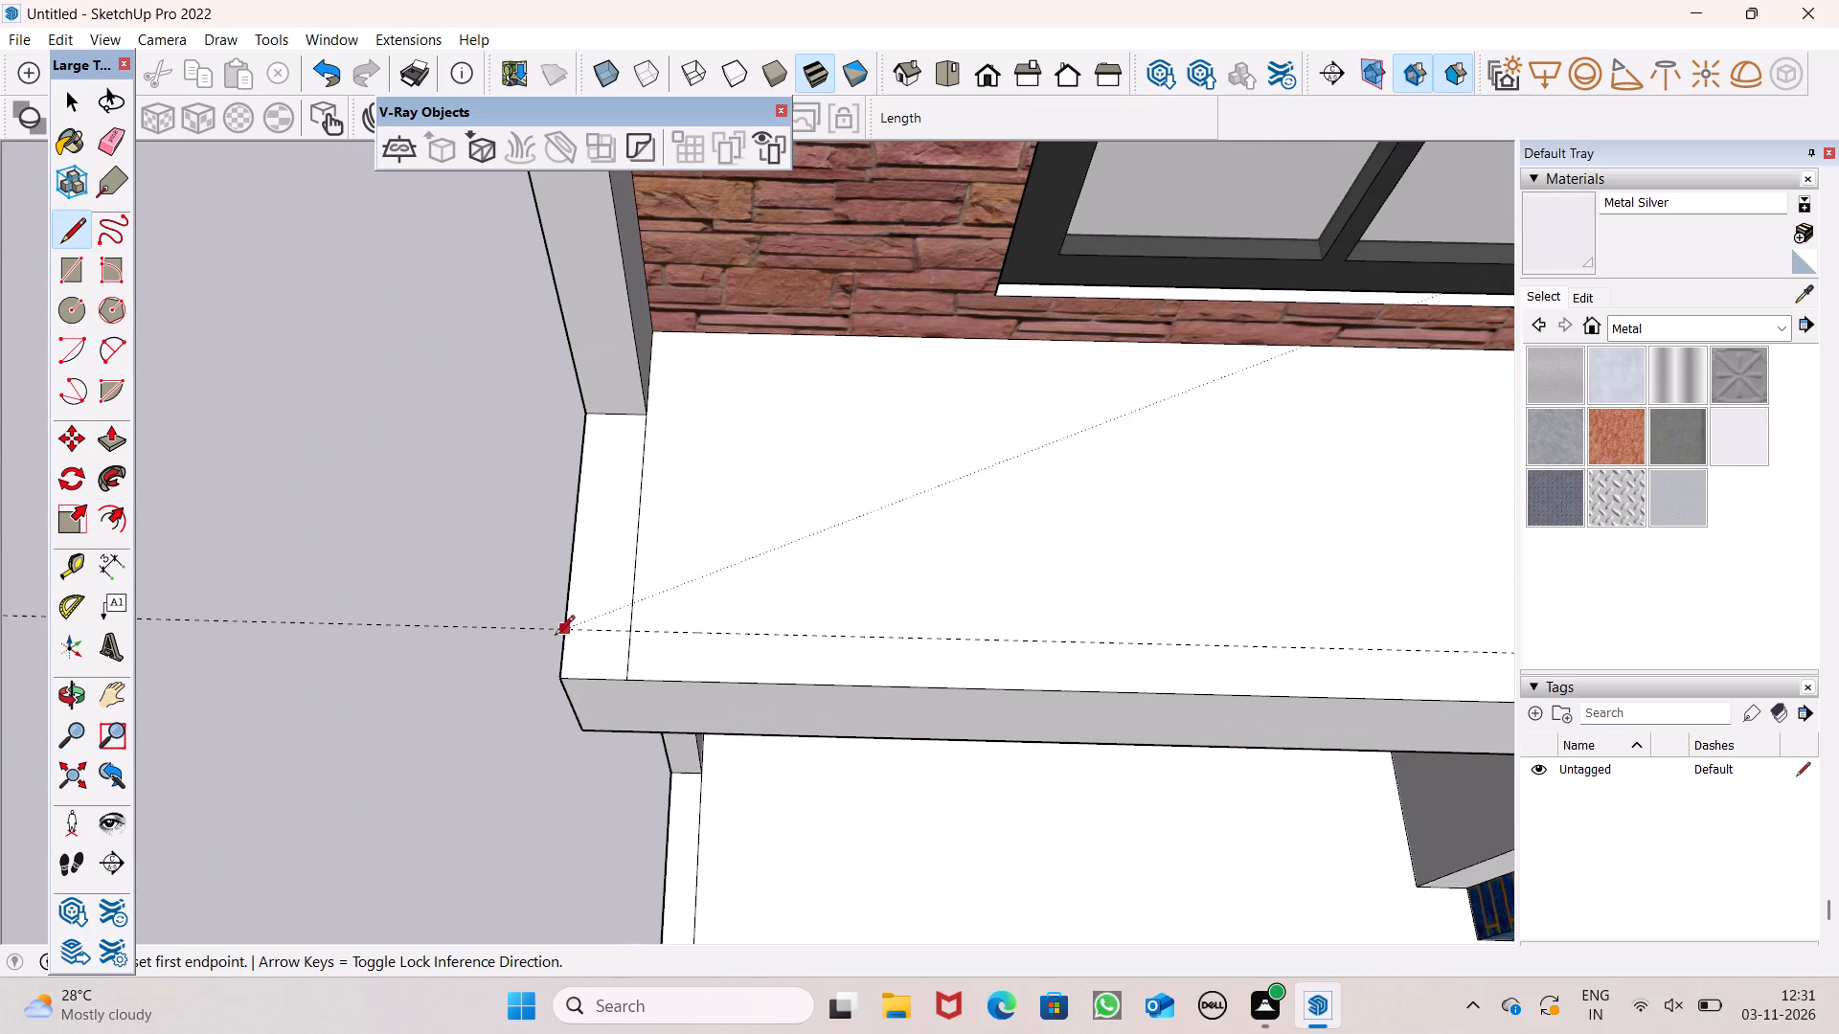
pyautogui.click(563, 629)
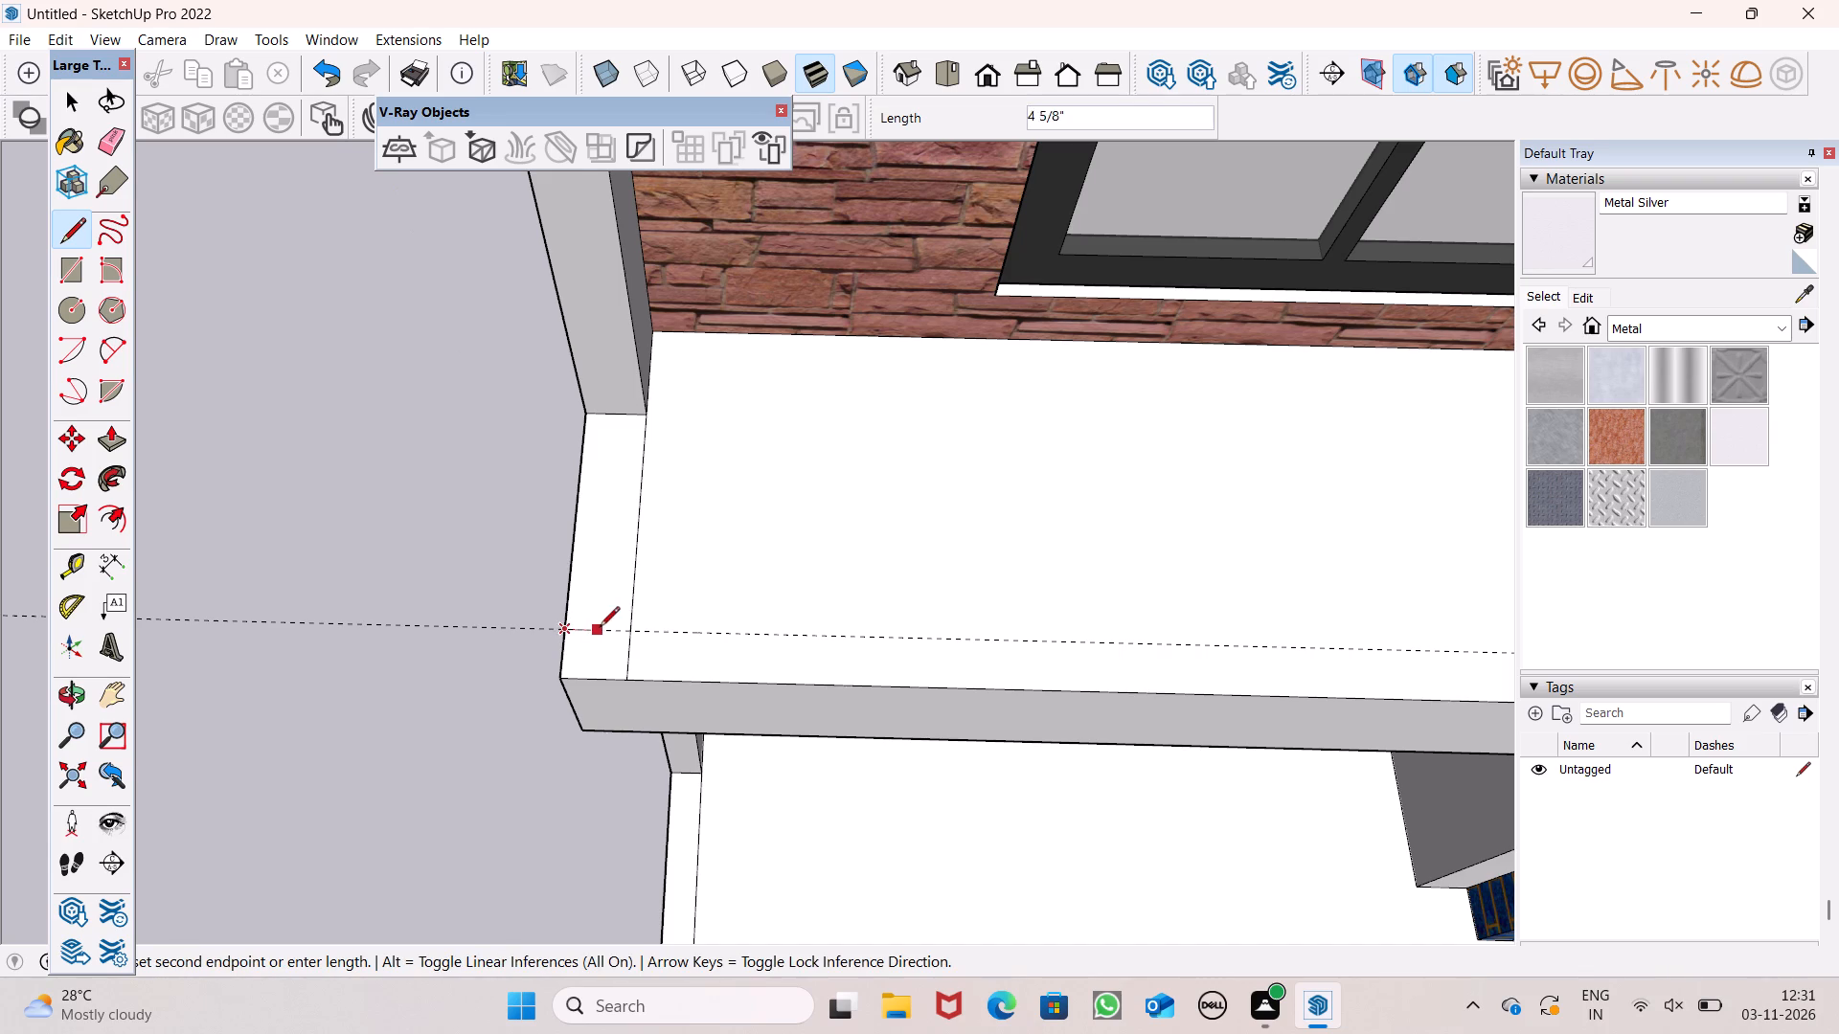
pyautogui.scroll(-7, 602, 627)
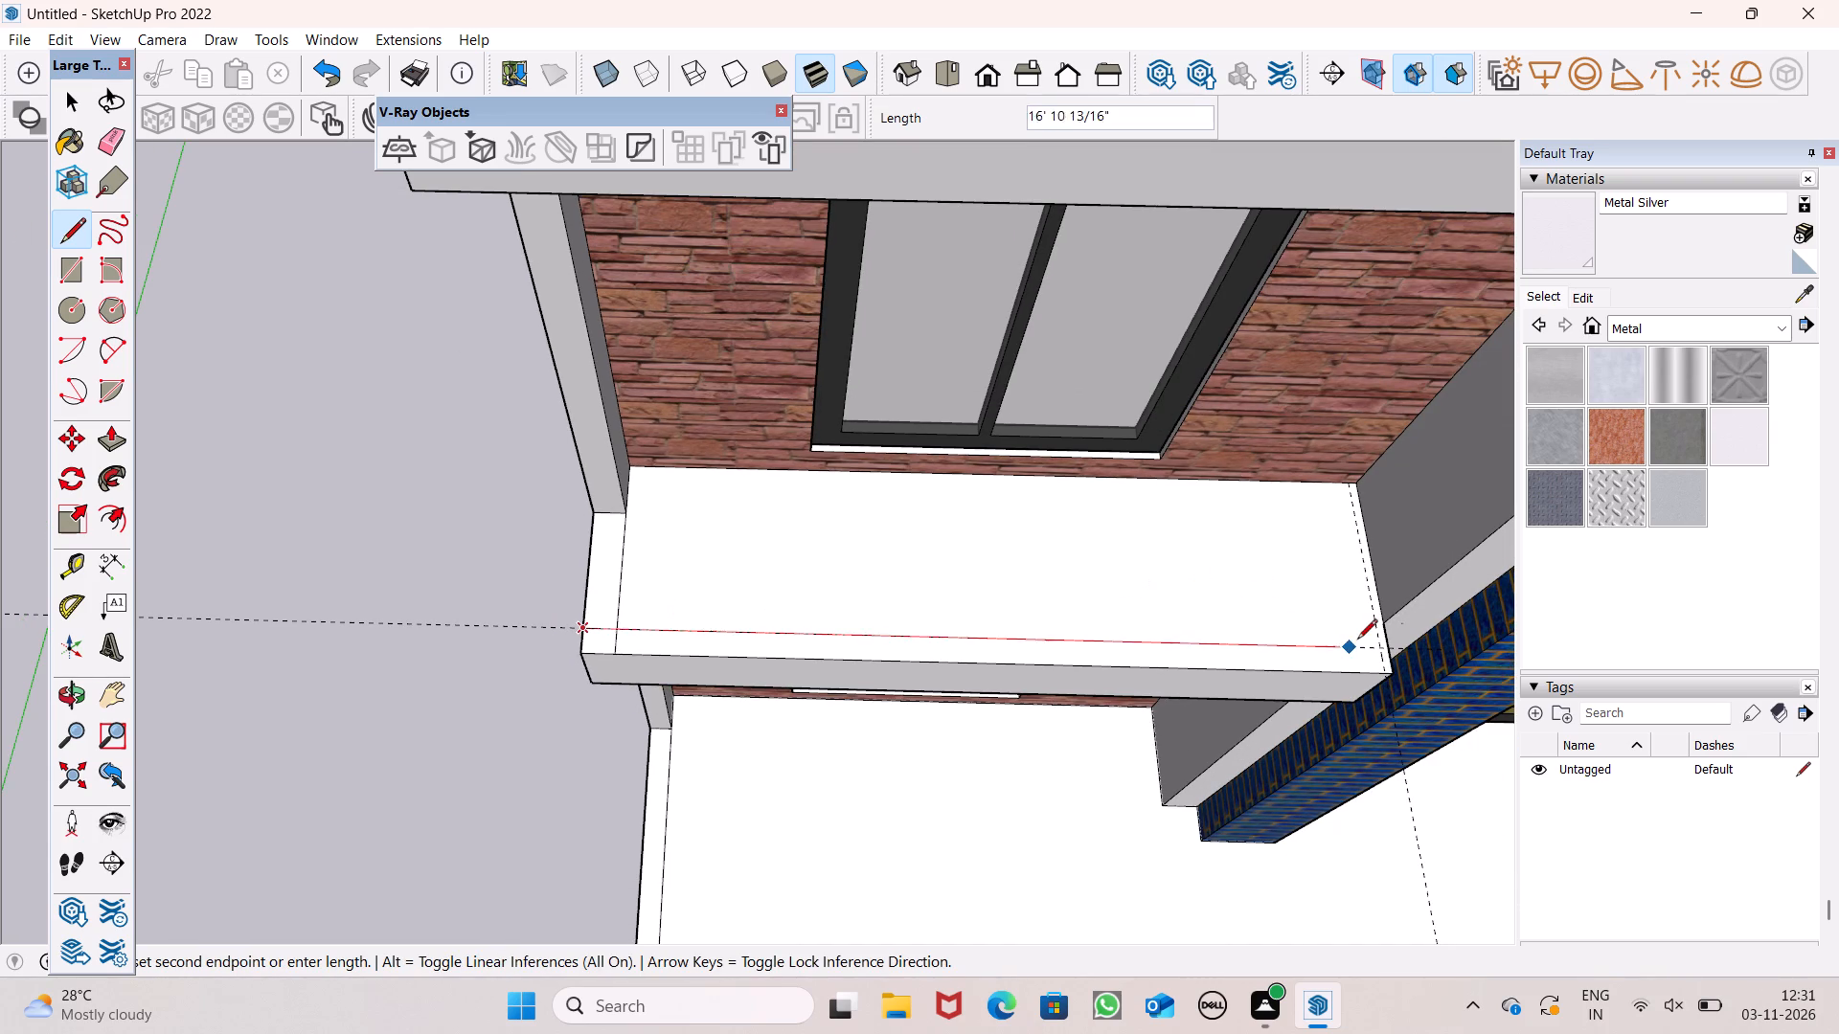
pyautogui.scroll(12, 1357, 641)
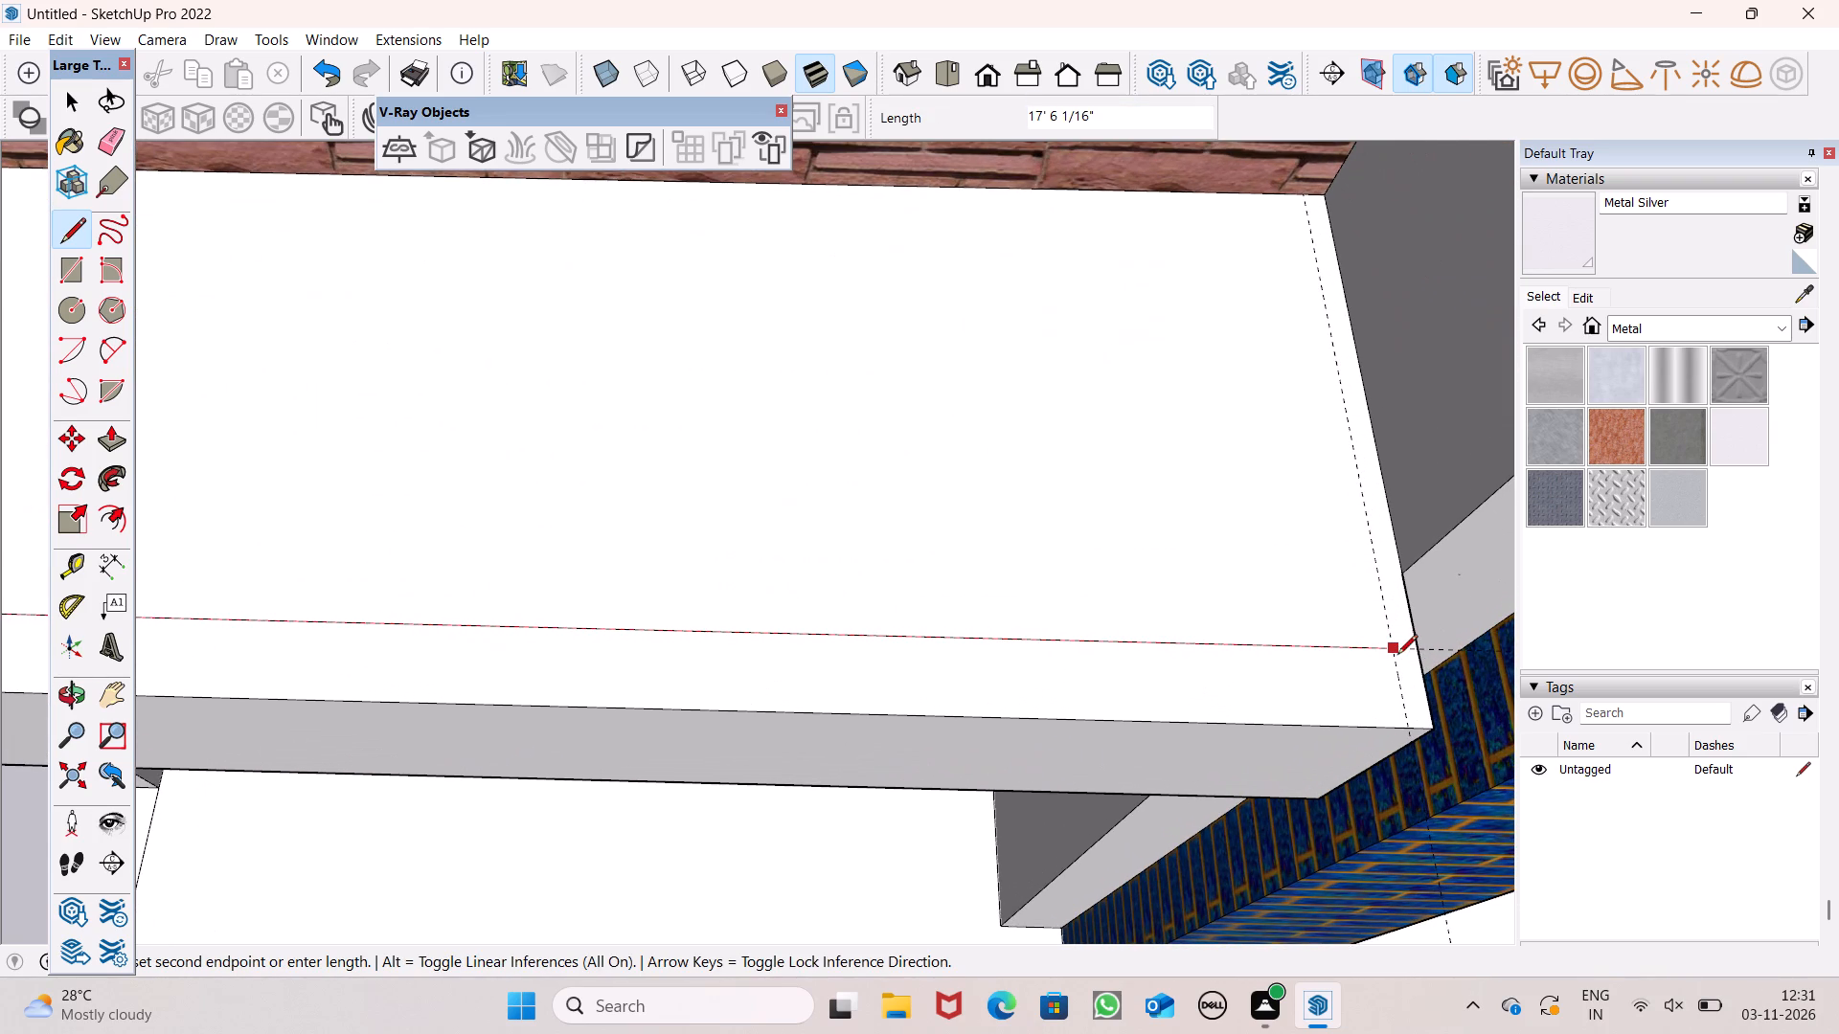
pyautogui.click(1396, 655)
pyautogui.scroll(6, 1396, 611)
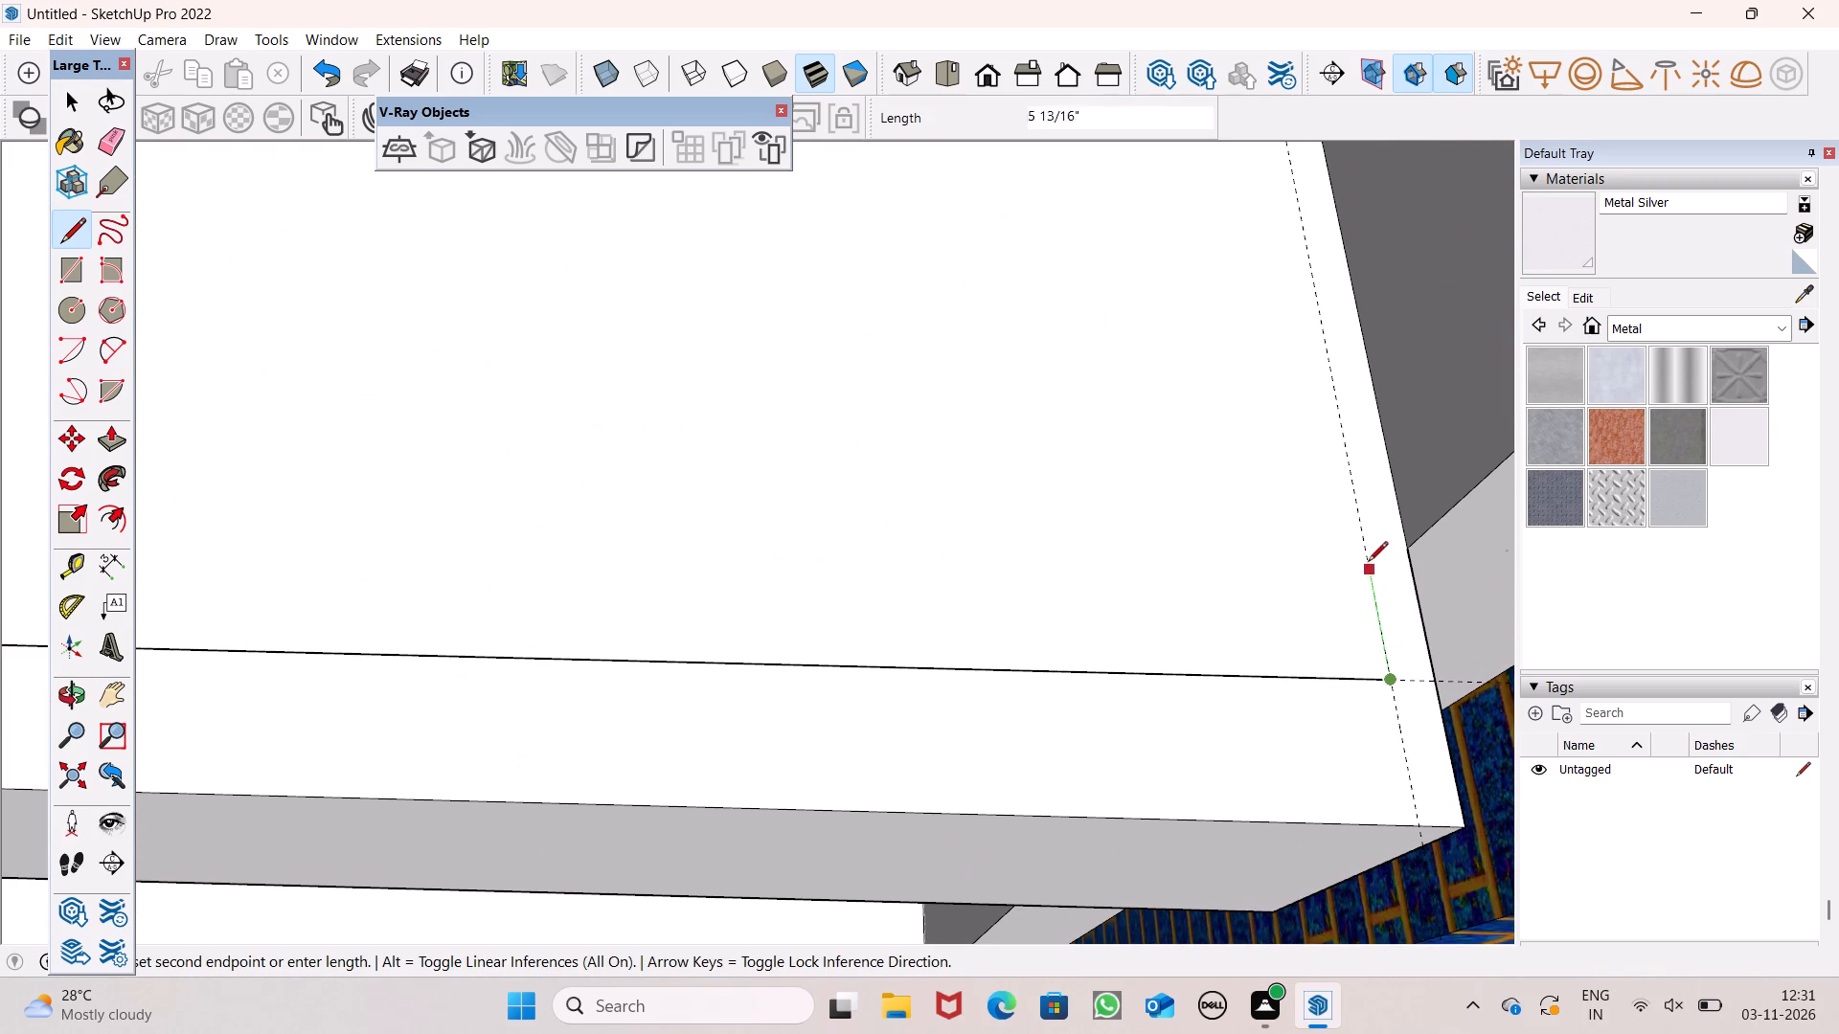
pyautogui.click(1361, 554)
pyautogui.click(1411, 551)
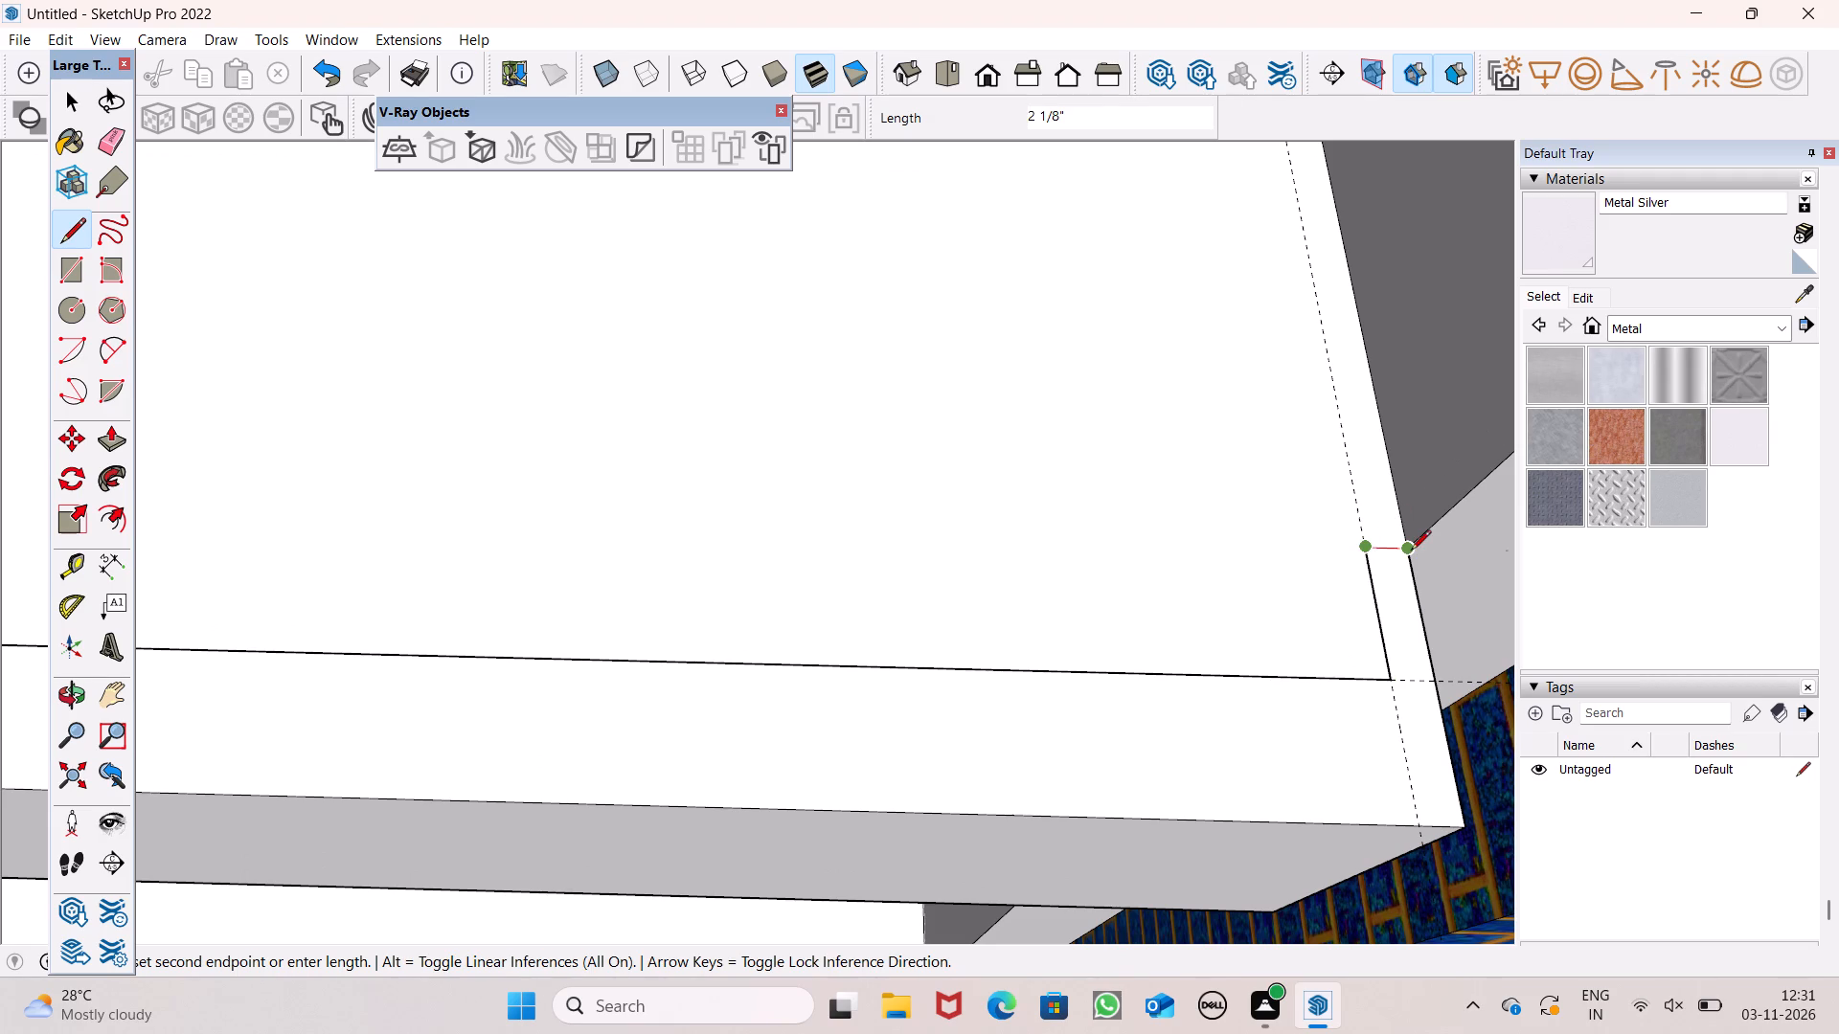
# Erase all the guide lines crossing the facade, both the lengthwise set and the set running out from the building.
pyautogui.scroll(-6, 1289, 474)
pyautogui.scroll(-13, 1442, 440)
pyautogui.scroll(-5, 1387, 511)
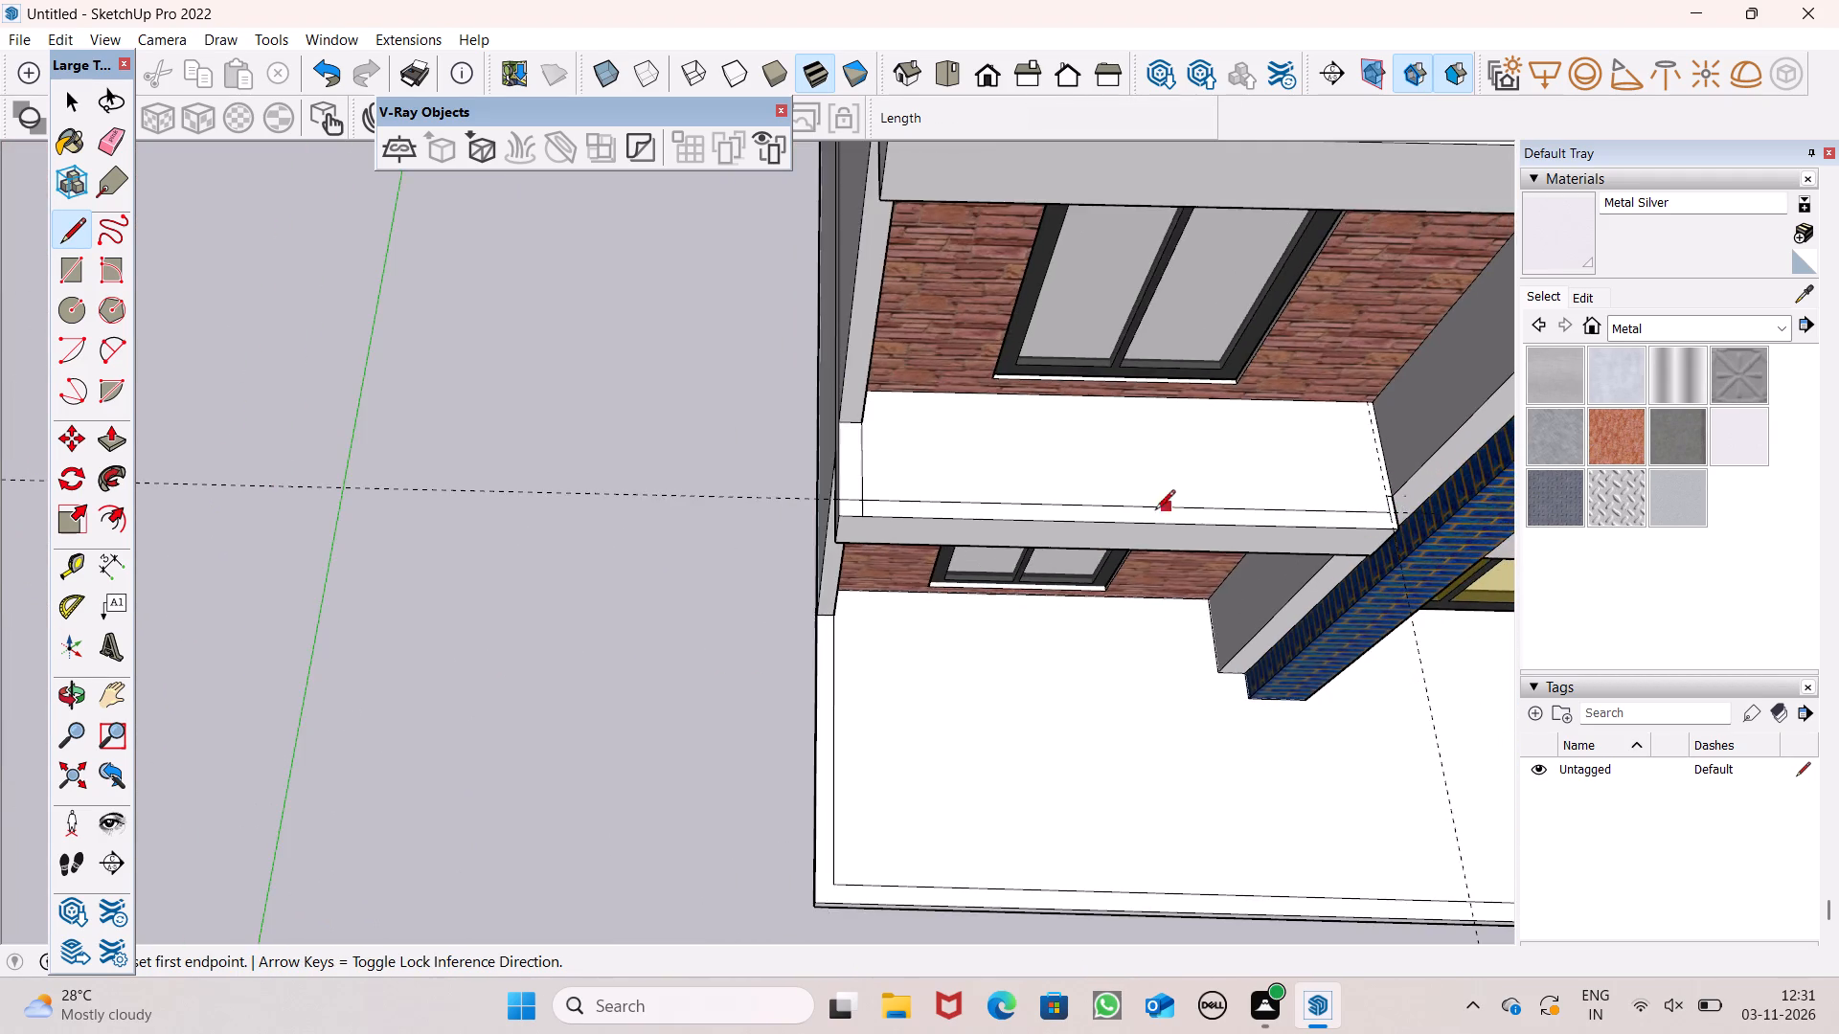
pyautogui.scroll(-13, 1135, 588)
pyautogui.moveTo(1058, 695); pyautogui.dragTo(1014, 462, button='middle')
pyautogui.scroll(-5, 910, 536)
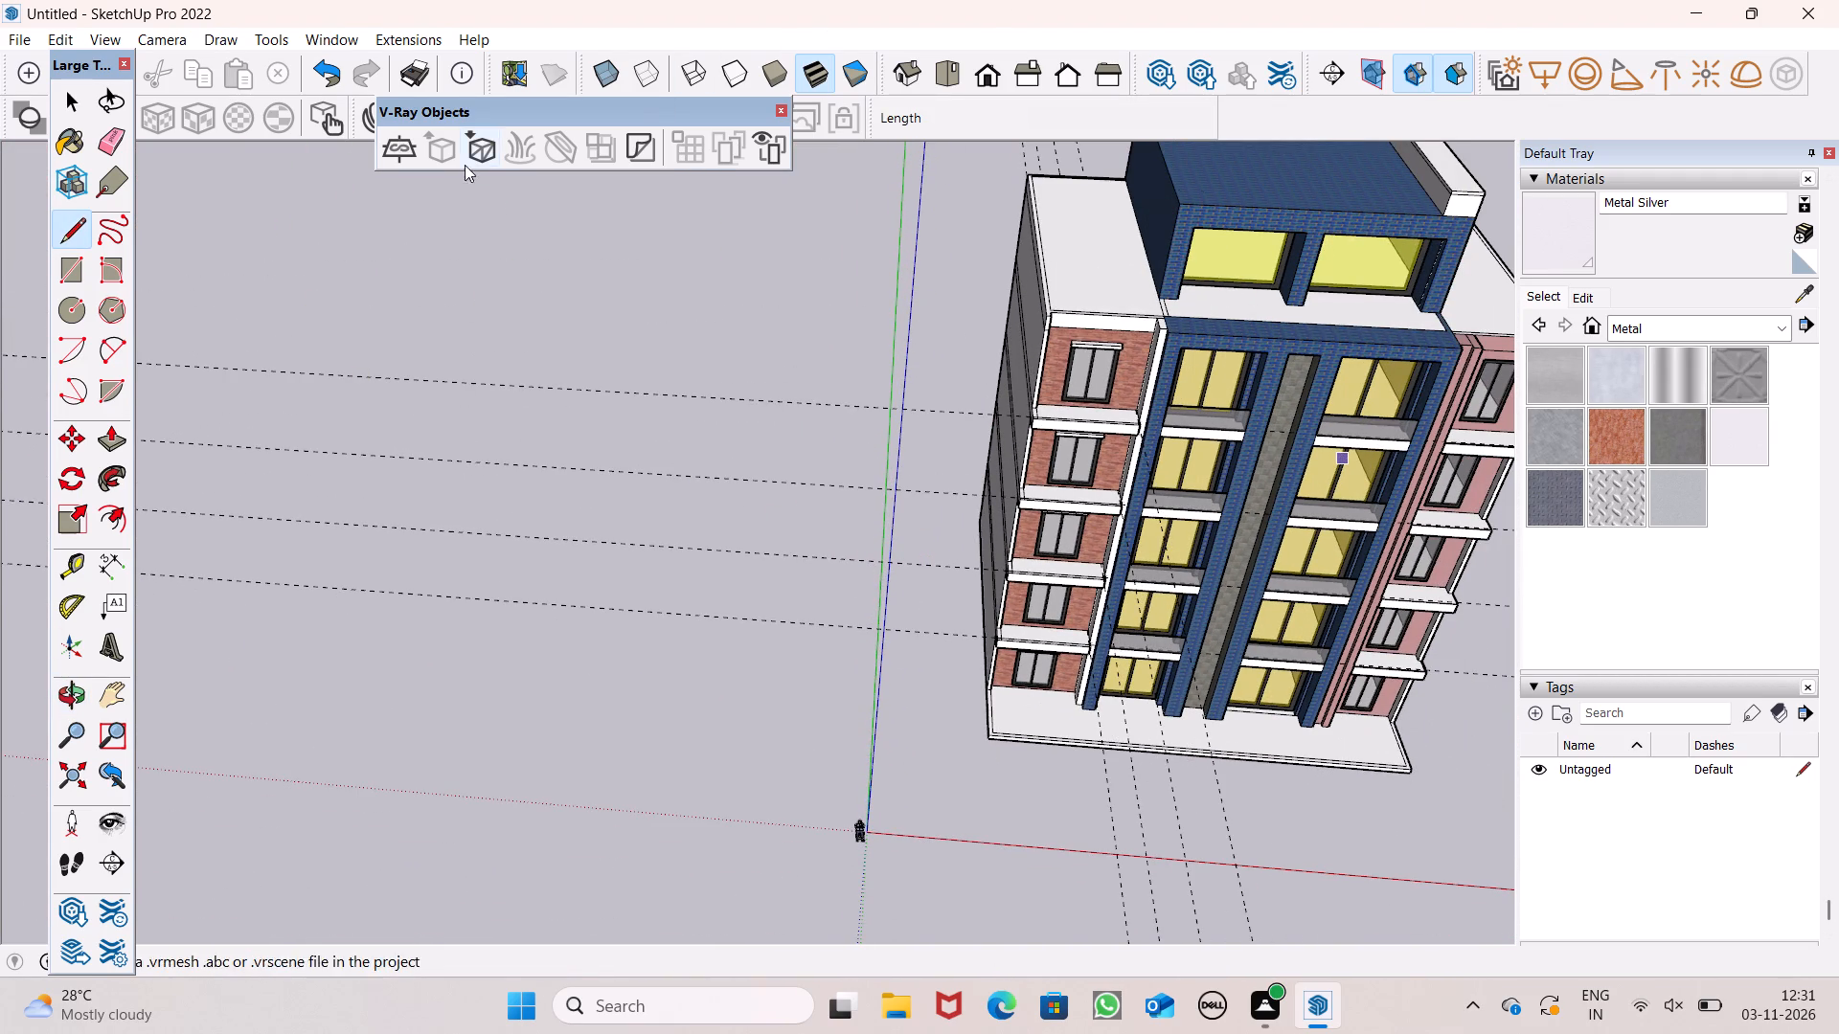
pyautogui.click(109, 141)
pyautogui.moveTo(548, 293); pyautogui.dragTo(585, 551)
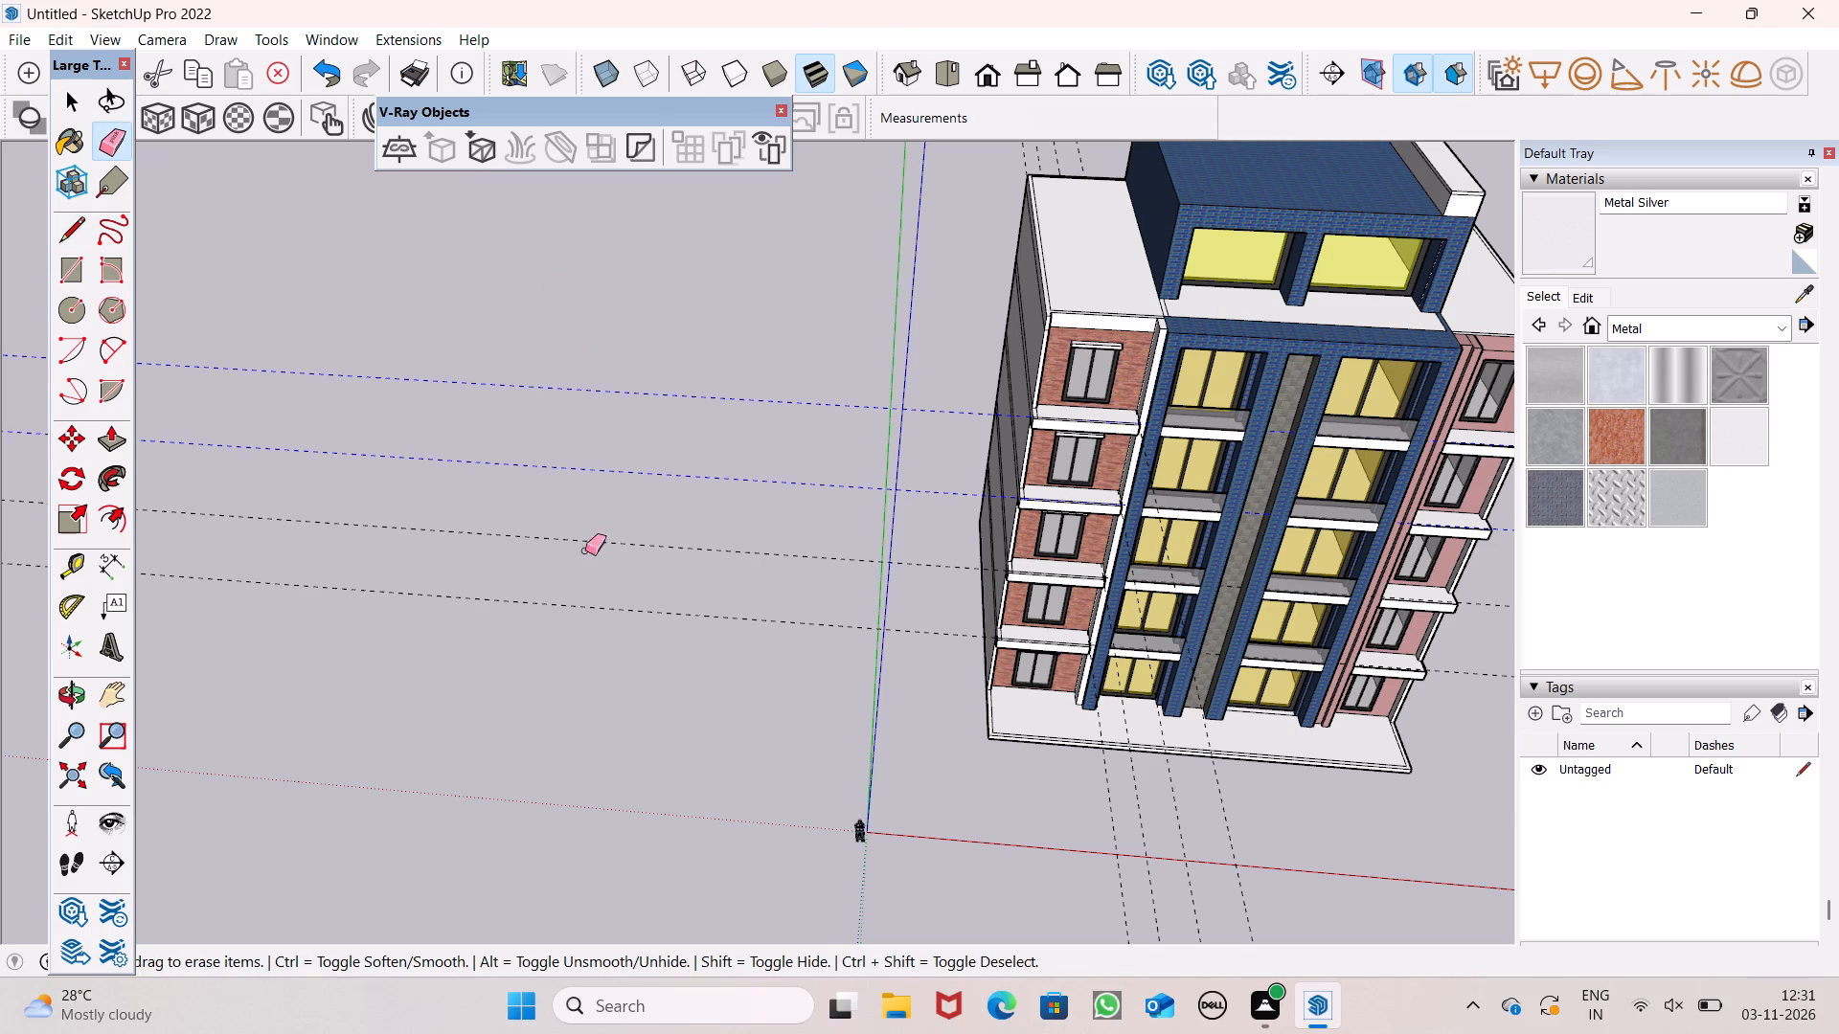
pyautogui.moveTo(585, 551); pyautogui.dragTo(630, 492)
pyautogui.scroll(-8, 641, 327)
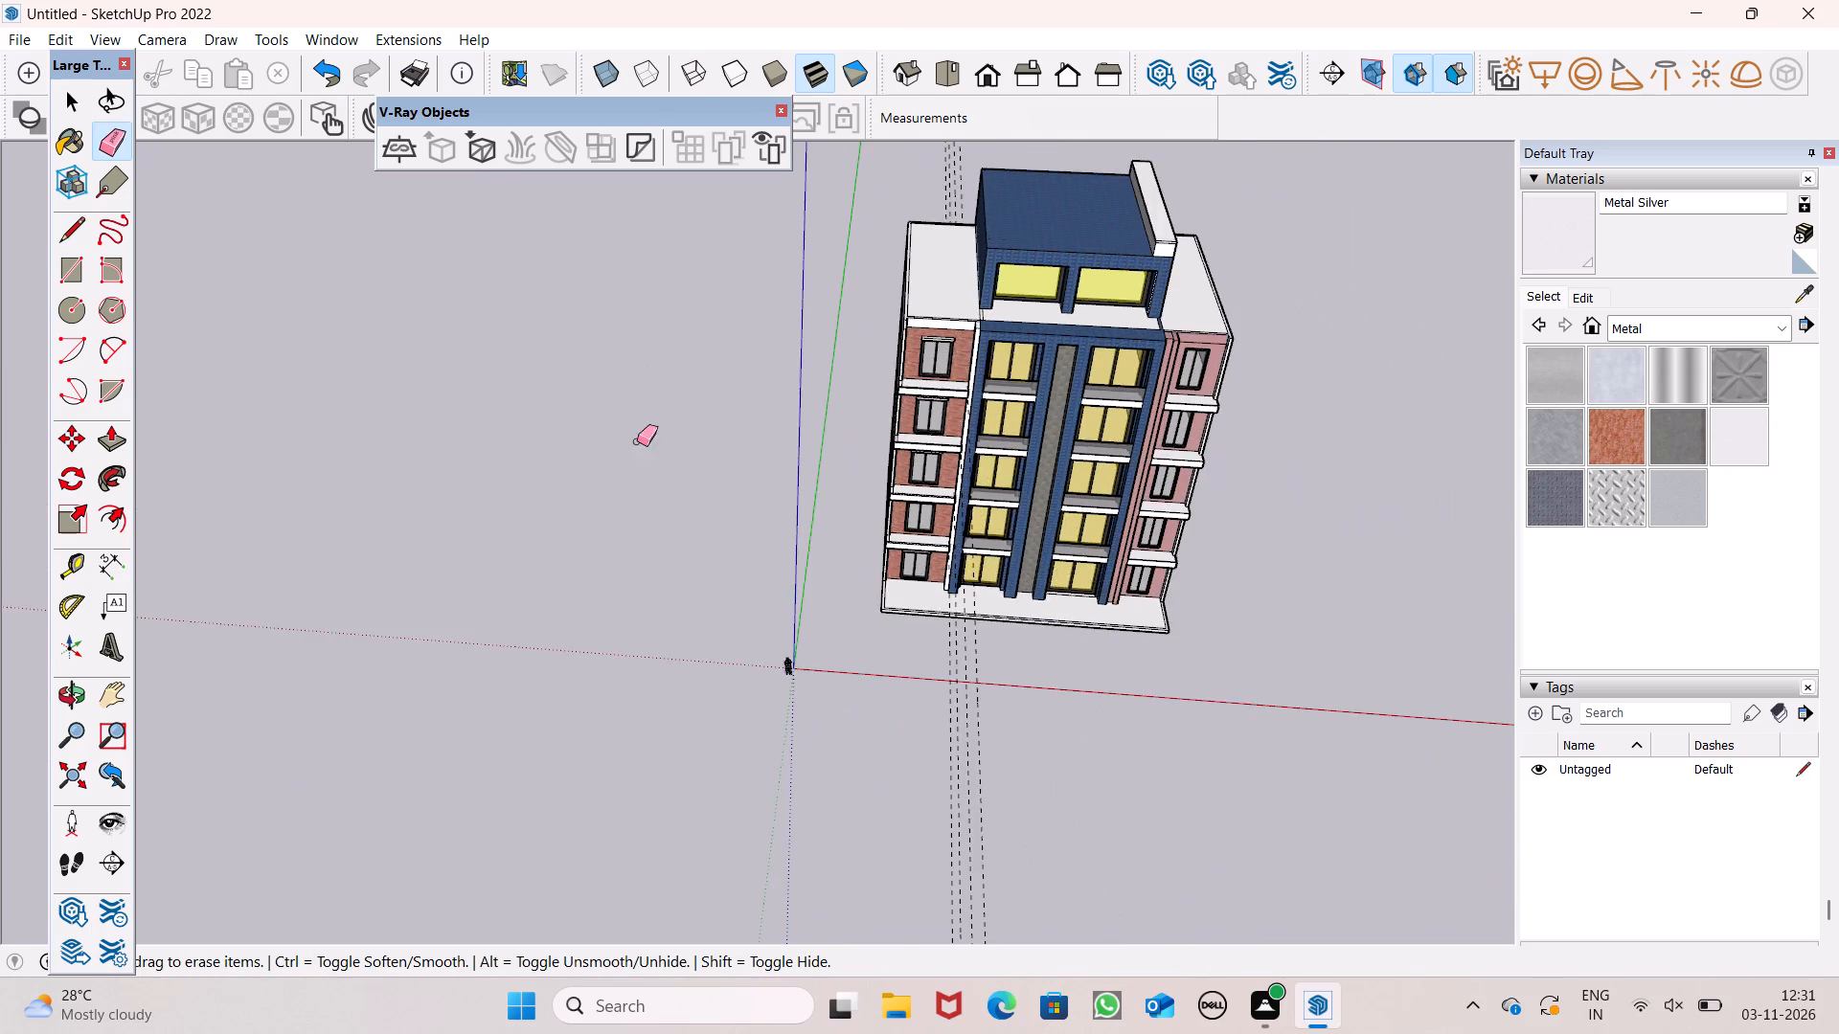
pyautogui.moveTo(664, 490); pyautogui.dragTo(1283, 293, button='middle')
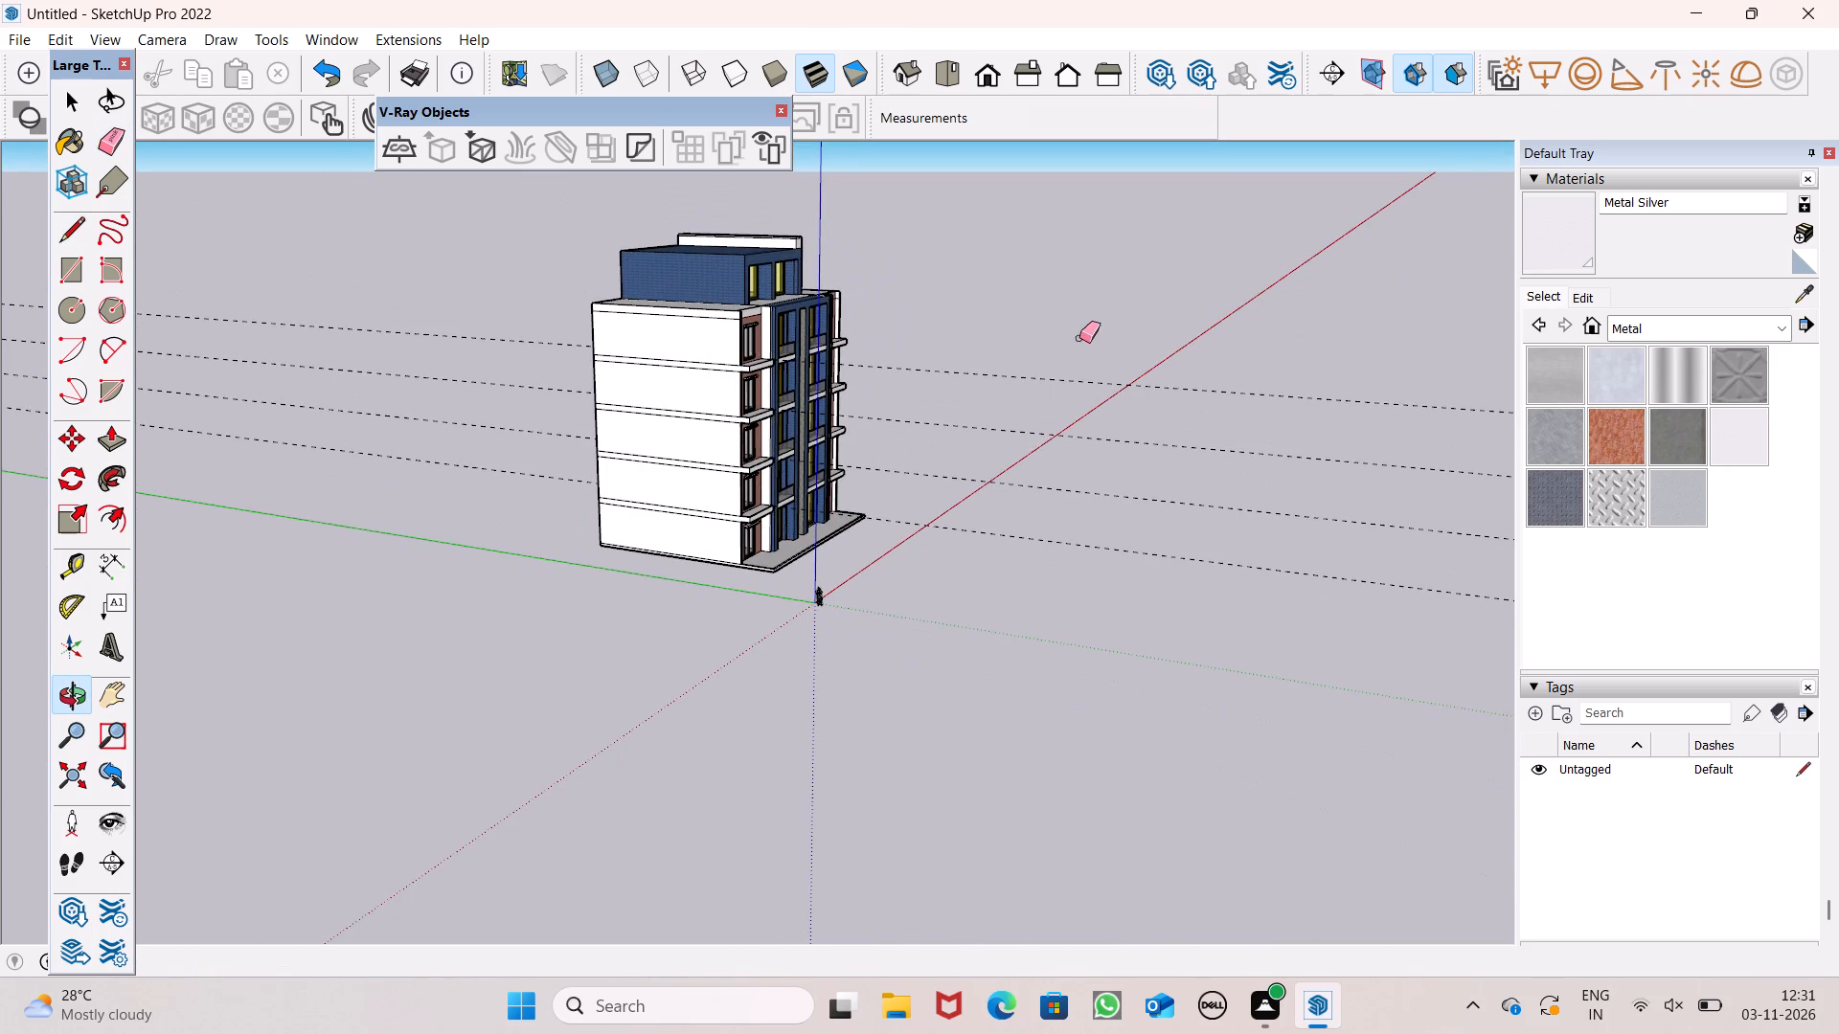
pyautogui.moveTo(1079, 344); pyautogui.dragTo(1061, 558)
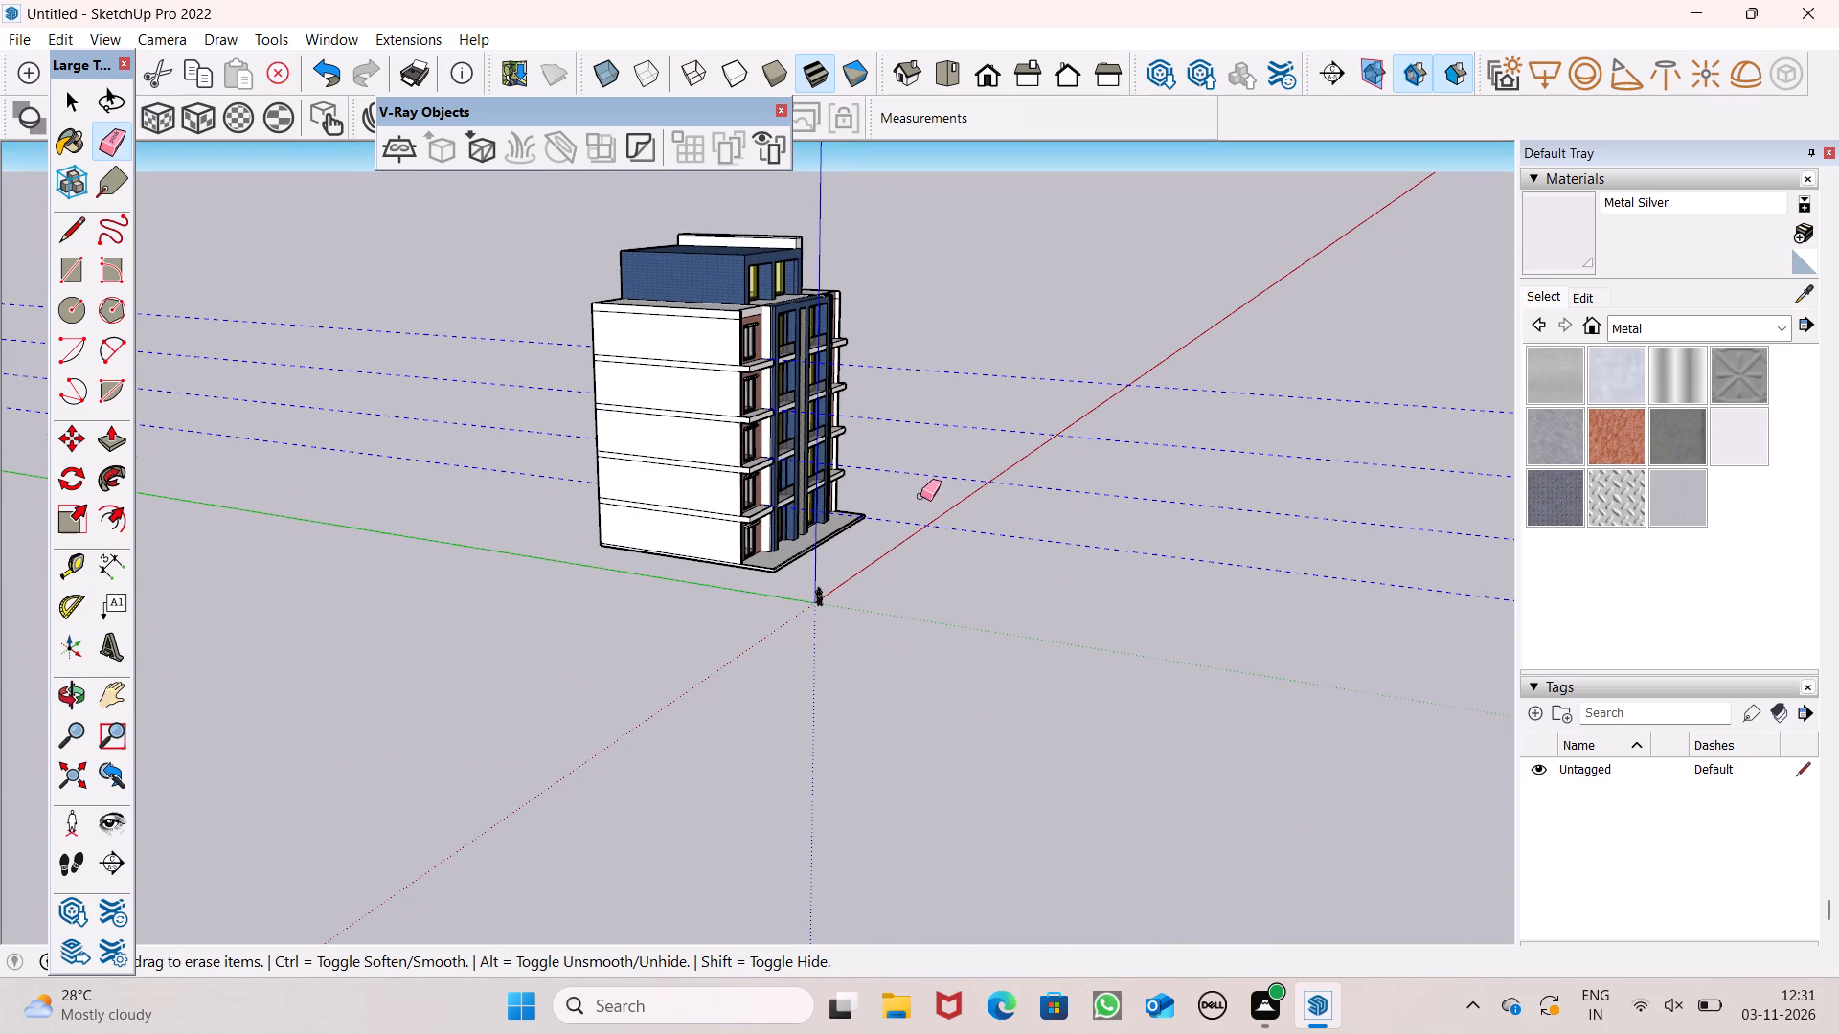
# Erase the stray line segments crossing the outer corner of the railing strip on the red brick wing's highest slab.
pyautogui.moveTo(911, 522); pyautogui.dragTo(352, 733, button='middle')
pyautogui.scroll(8, 532, 535)
pyautogui.scroll(9, 741, 413)
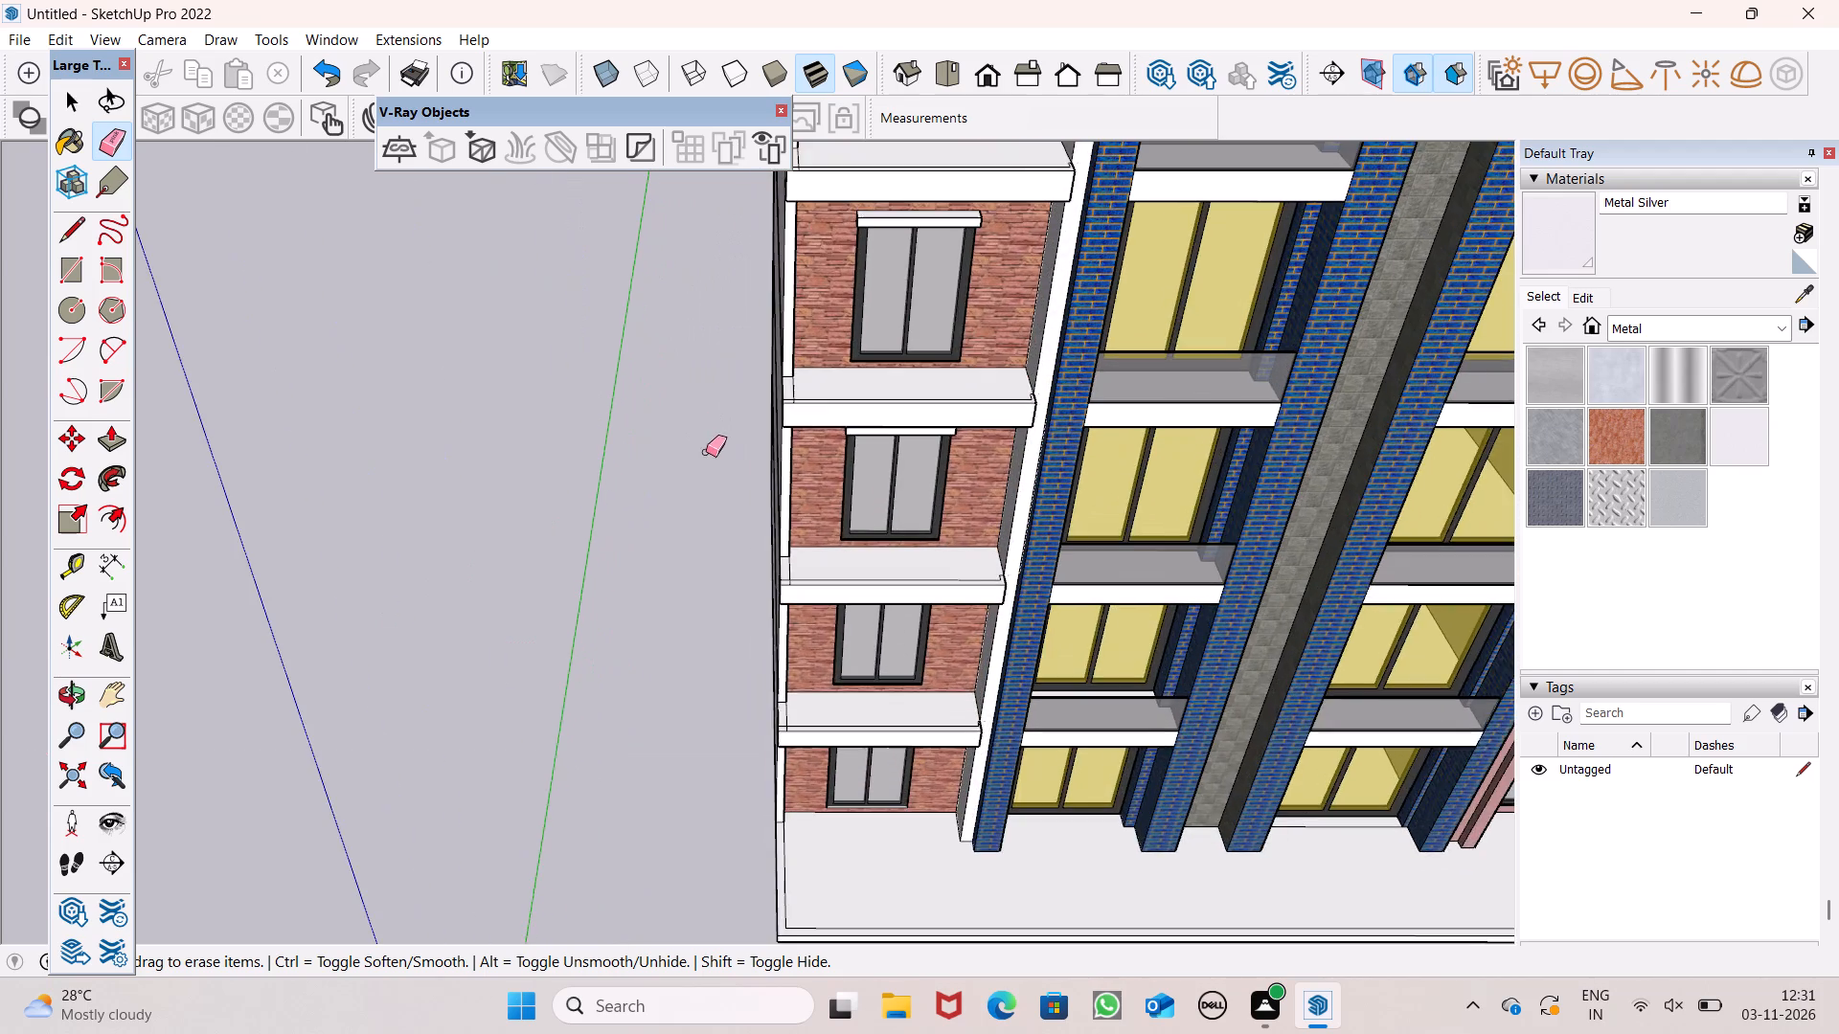
pyautogui.scroll(1, 747, 556)
pyautogui.moveTo(747, 560); pyautogui.dragTo(723, 676, button='middle')
pyautogui.scroll(7, 750, 554)
pyautogui.scroll(4, 861, 326)
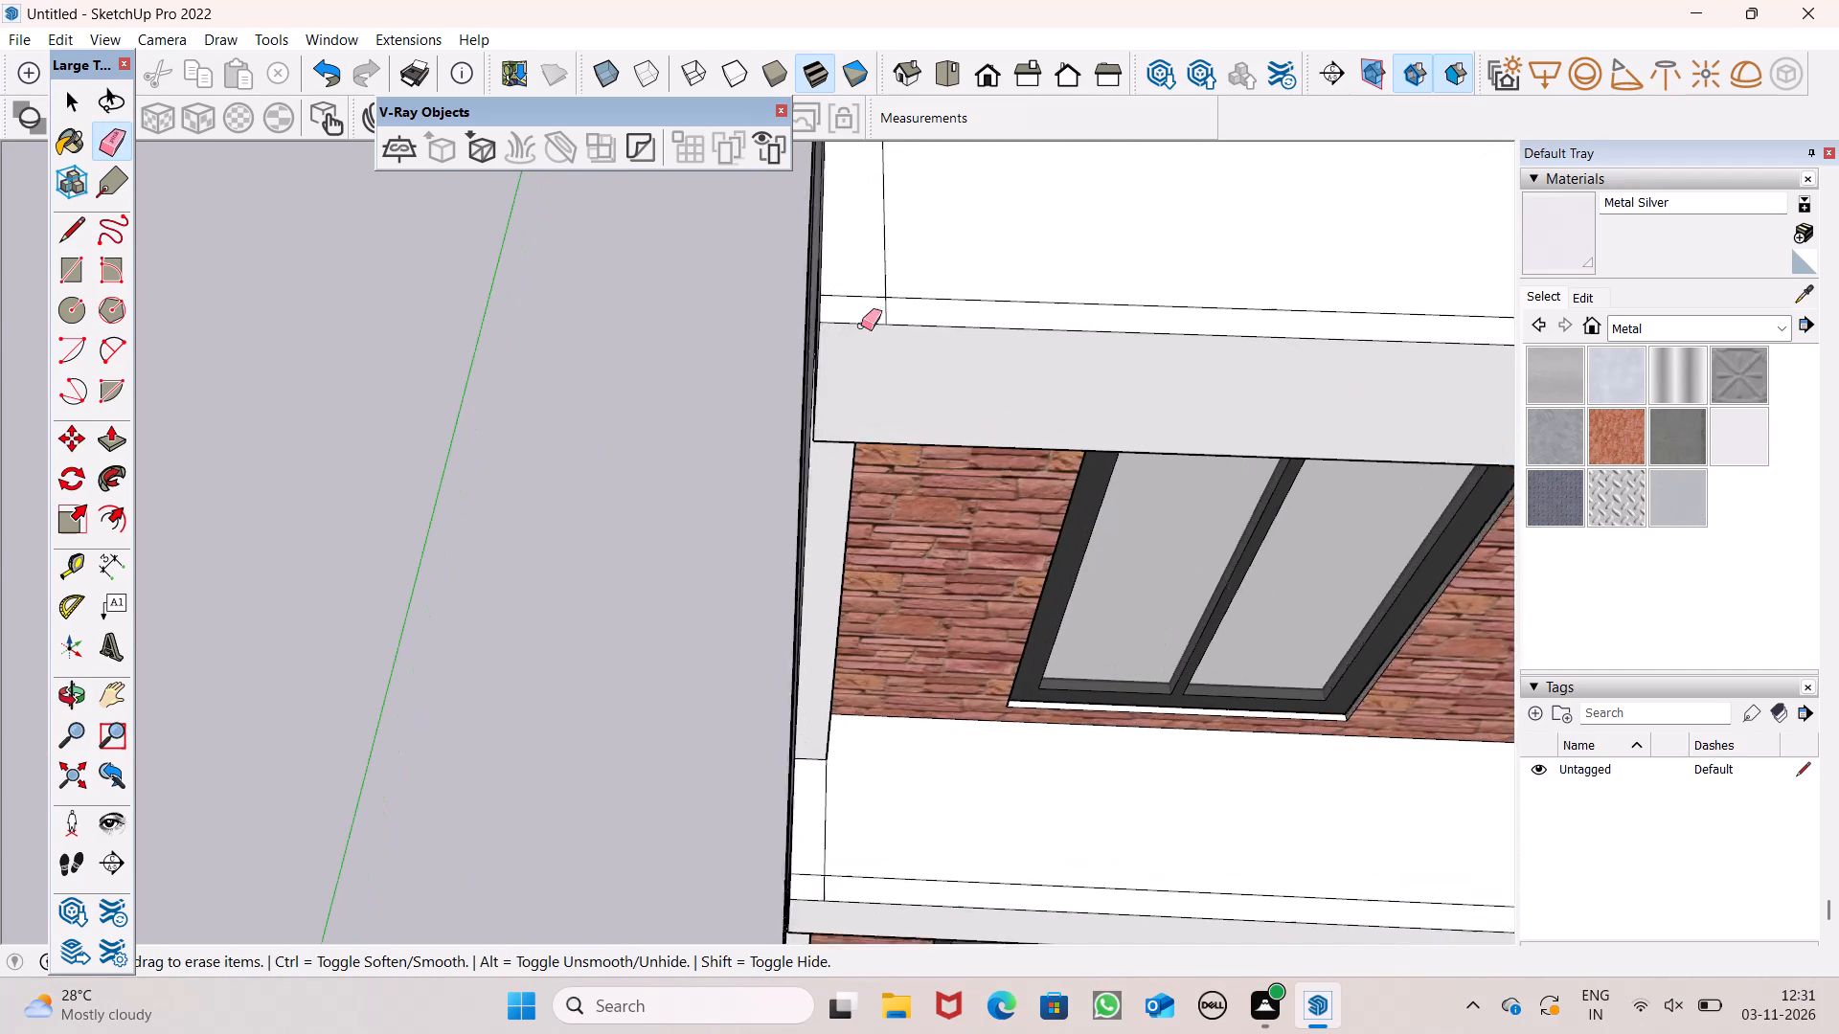
pyautogui.scroll(2, 861, 326)
pyautogui.moveTo(856, 285); pyautogui.dragTo(884, 307)
pyautogui.click(889, 305)
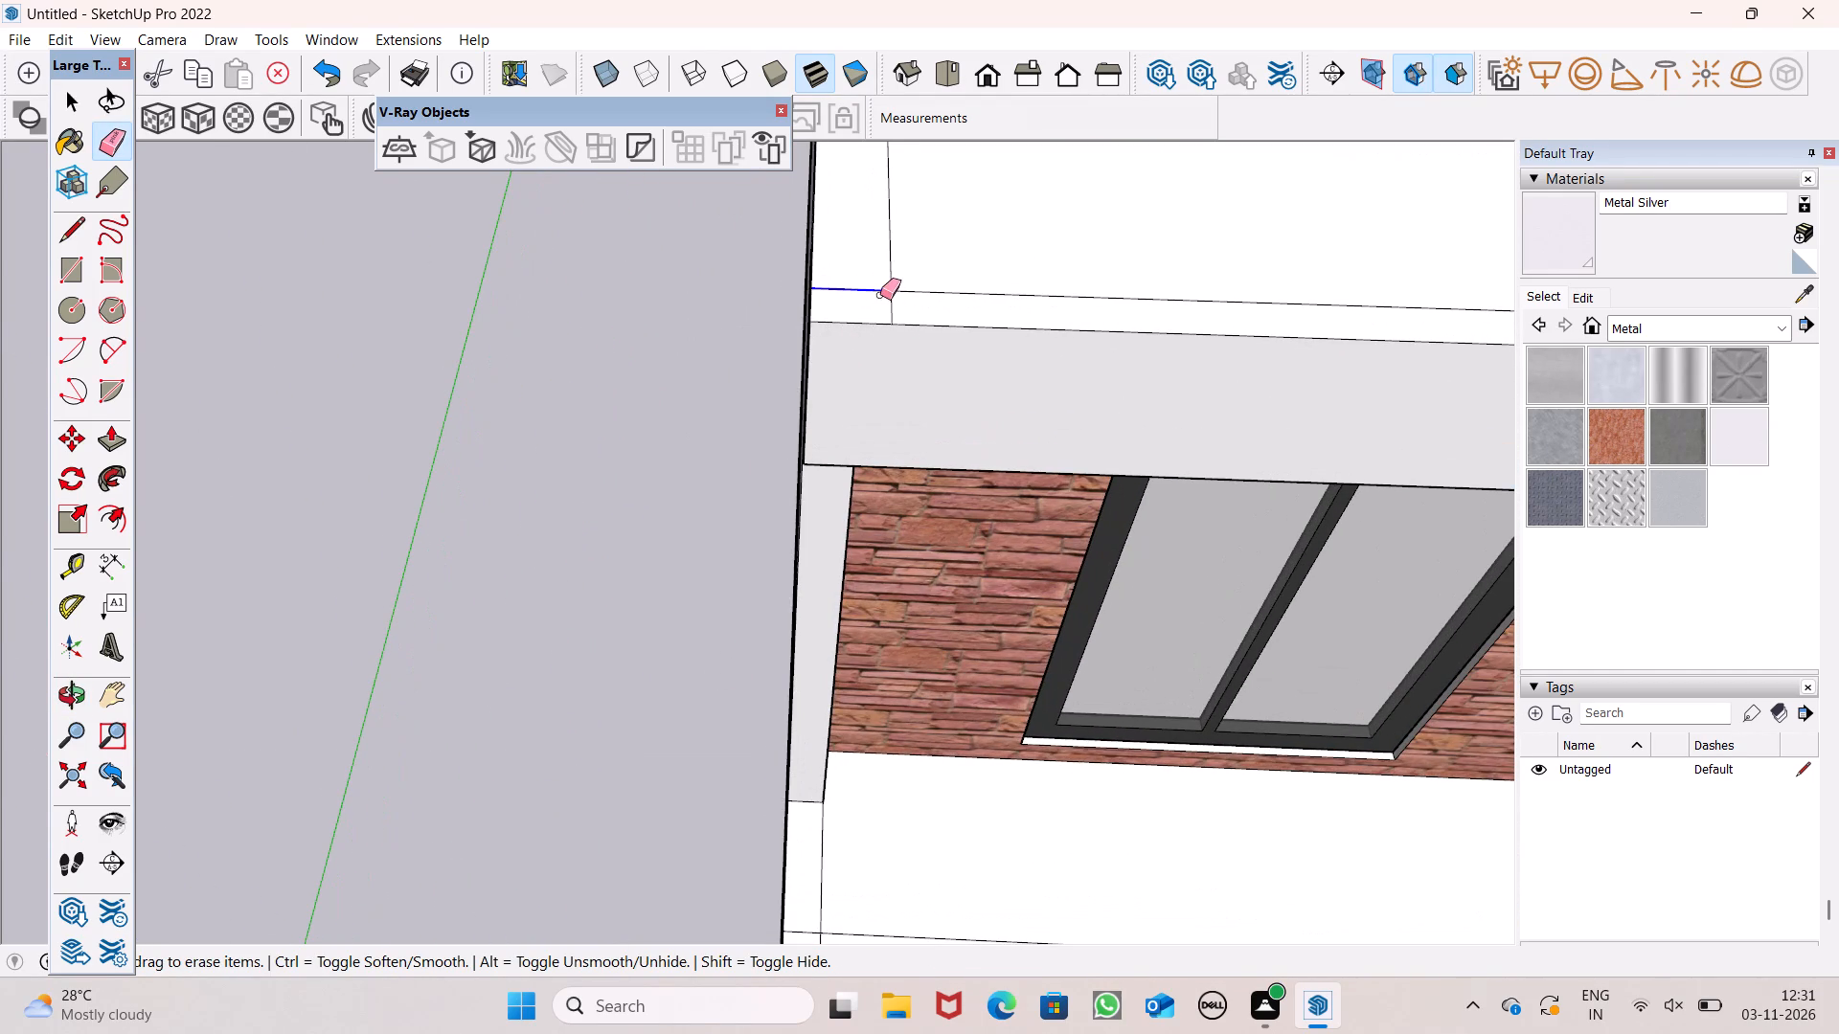
pyautogui.click(895, 307)
# Erase the two leftover line segments at the railing strip's outer corner on the red brick wing's second-highest slab.
pyautogui.scroll(-7, 828, 298)
pyautogui.scroll(-13, 818, 429)
pyautogui.scroll(9, 833, 208)
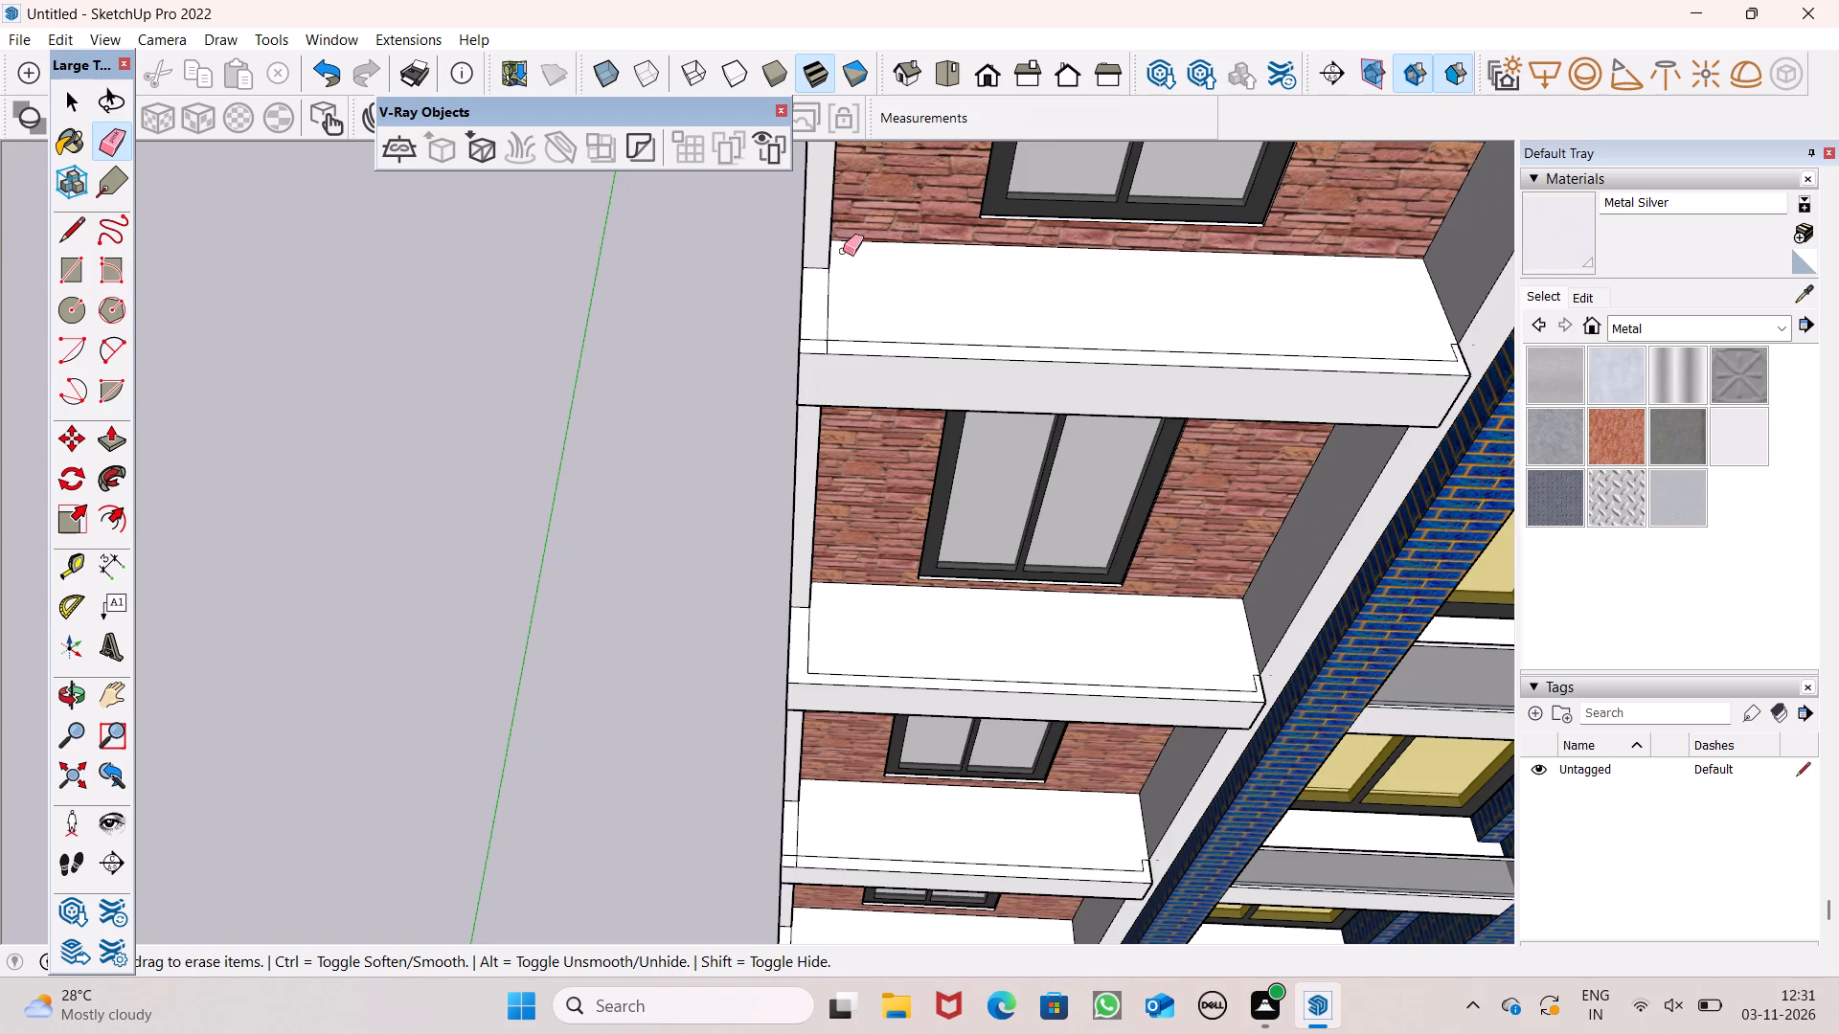
pyautogui.scroll(6, 843, 251)
pyautogui.scroll(7, 817, 366)
pyautogui.moveTo(789, 399); pyautogui.dragTo(820, 424)
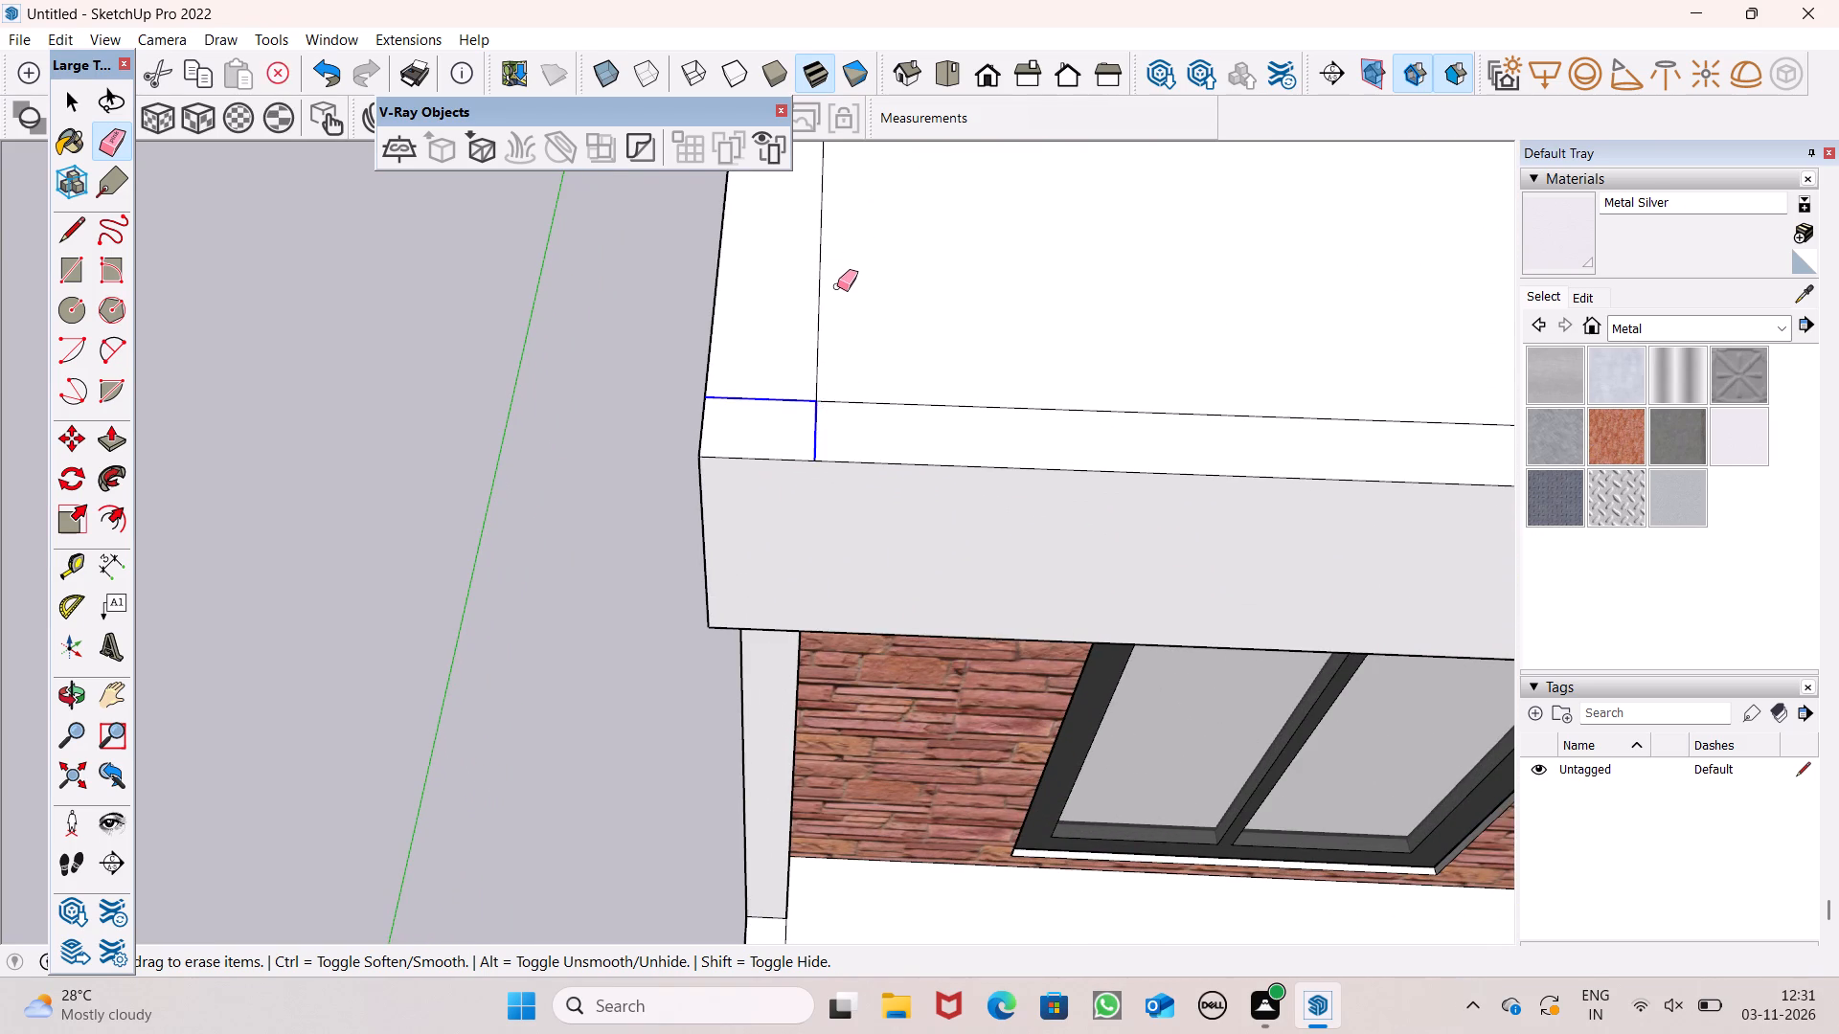
# Erase the two leftover line segments at the railing strip's outer corner on the red brick wing's third-highest slab.
pyautogui.scroll(-19, 837, 284)
pyautogui.scroll(-6, 838, 284)
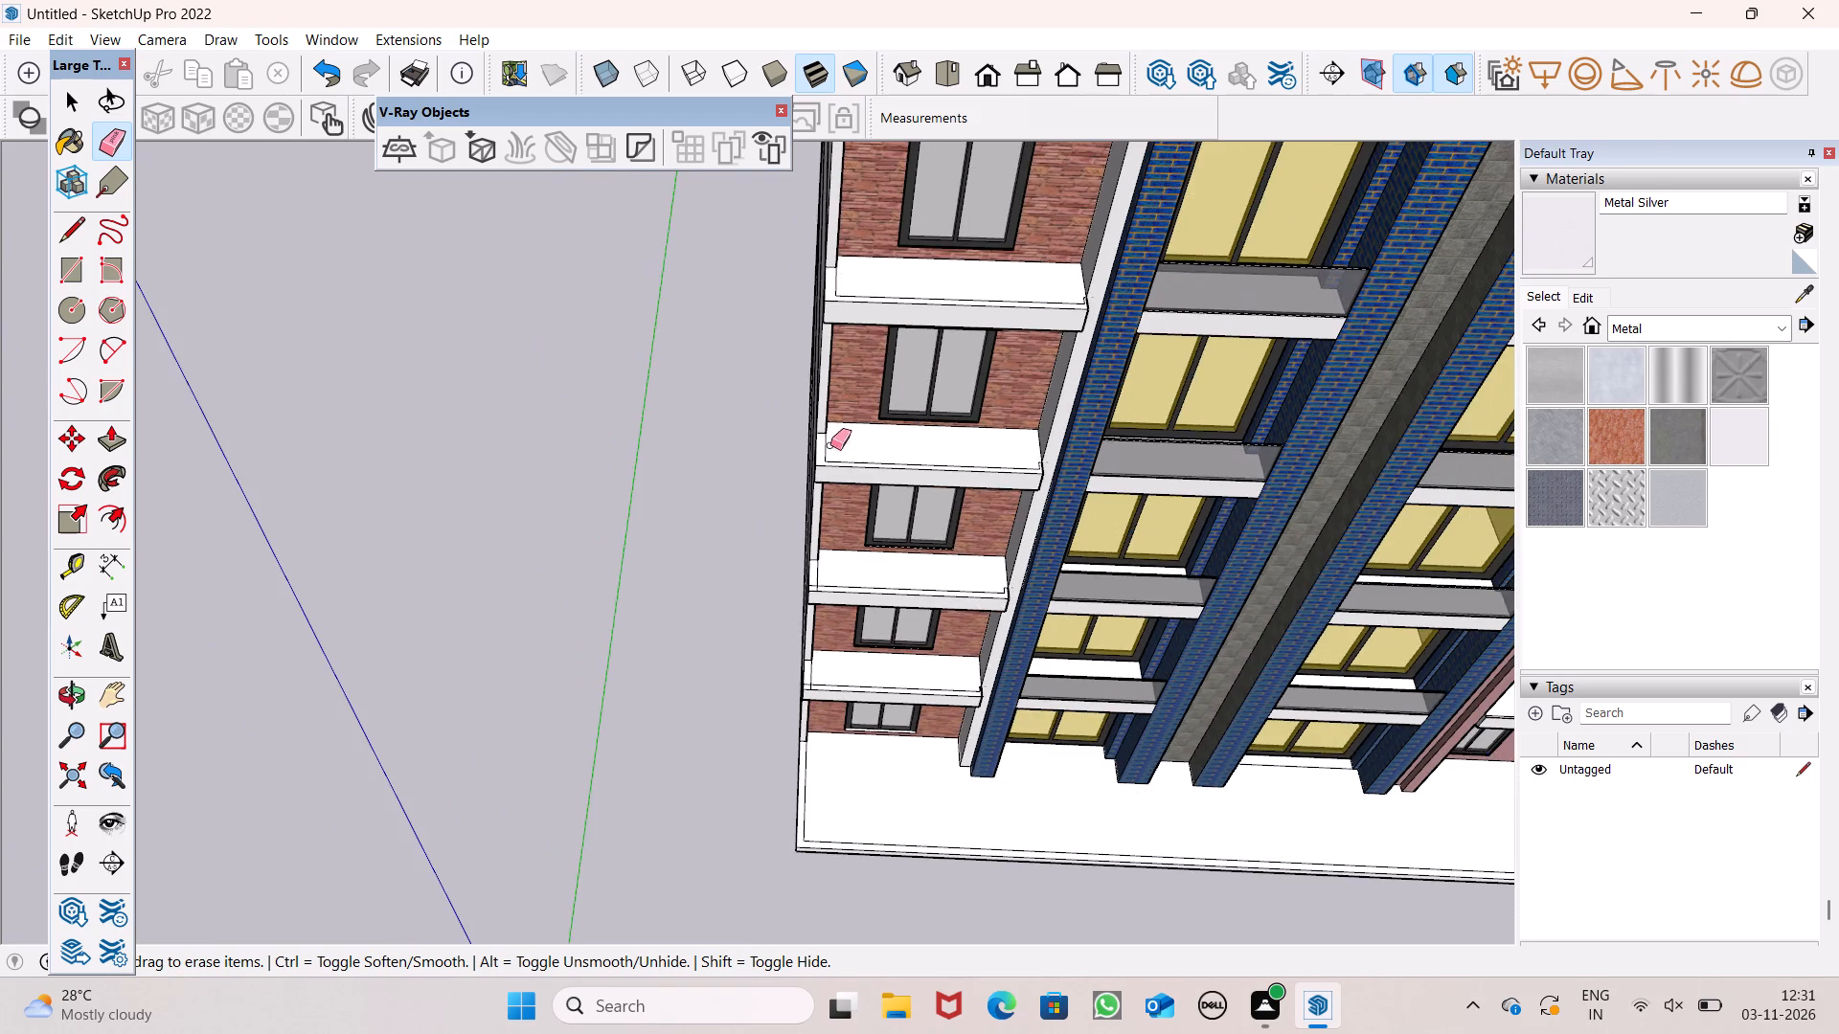
pyautogui.scroll(7, 850, 615)
pyautogui.scroll(8, 731, 570)
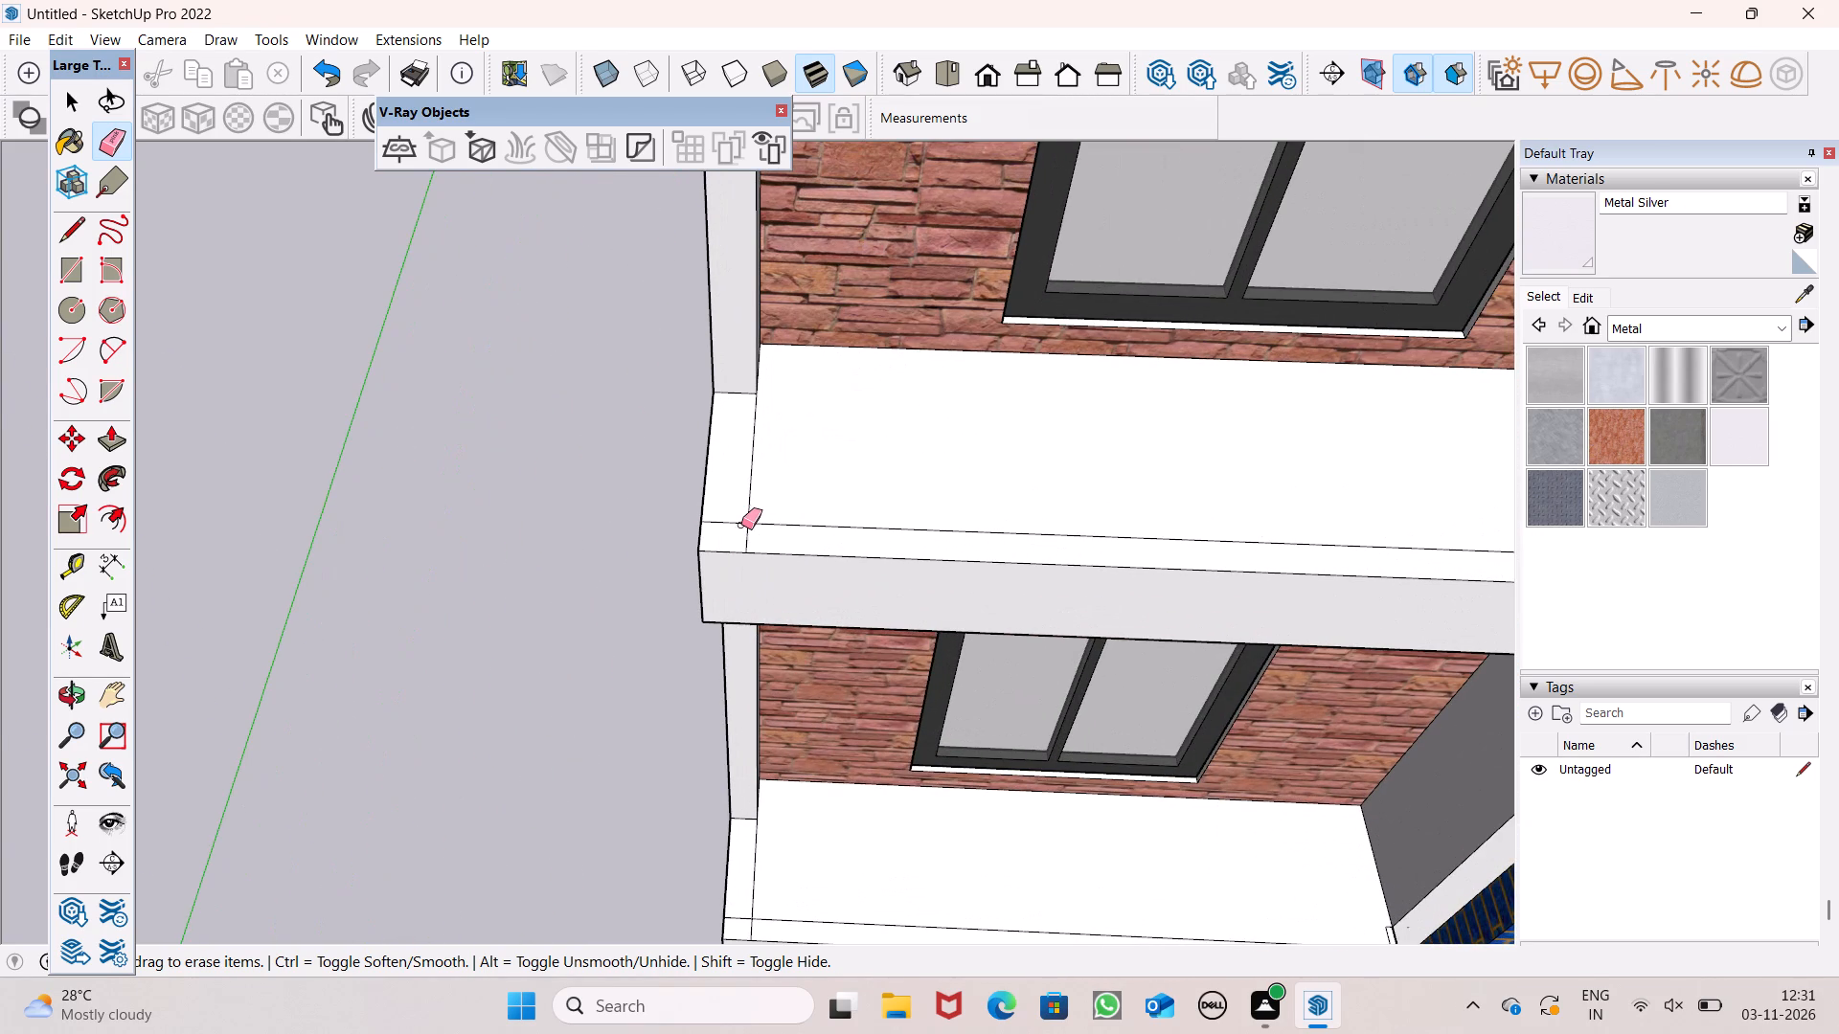
pyautogui.moveTo(736, 519); pyautogui.dragTo(747, 542)
# Erase the two leftover line segments at the railing strip's outer corner on the red brick wing's lowest slab.
pyautogui.scroll(-14, 739, 414)
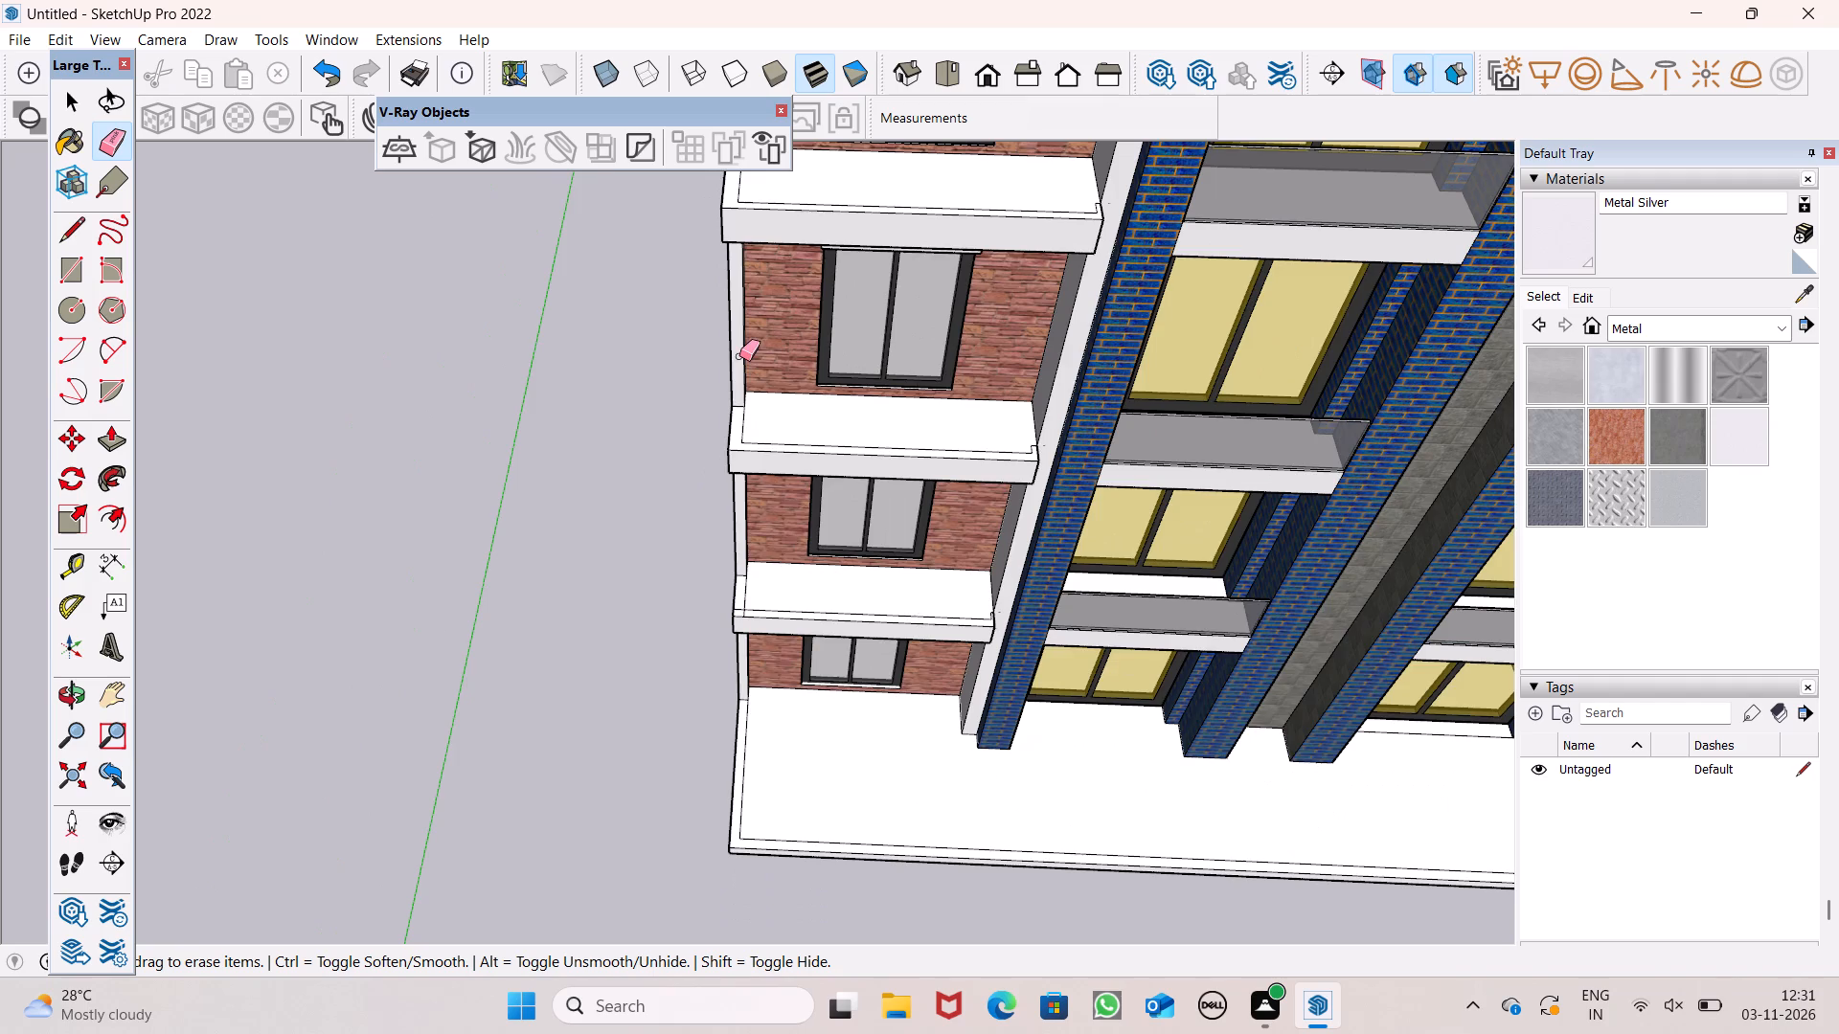
pyautogui.scroll(-3, 734, 414)
pyautogui.scroll(14, 719, 556)
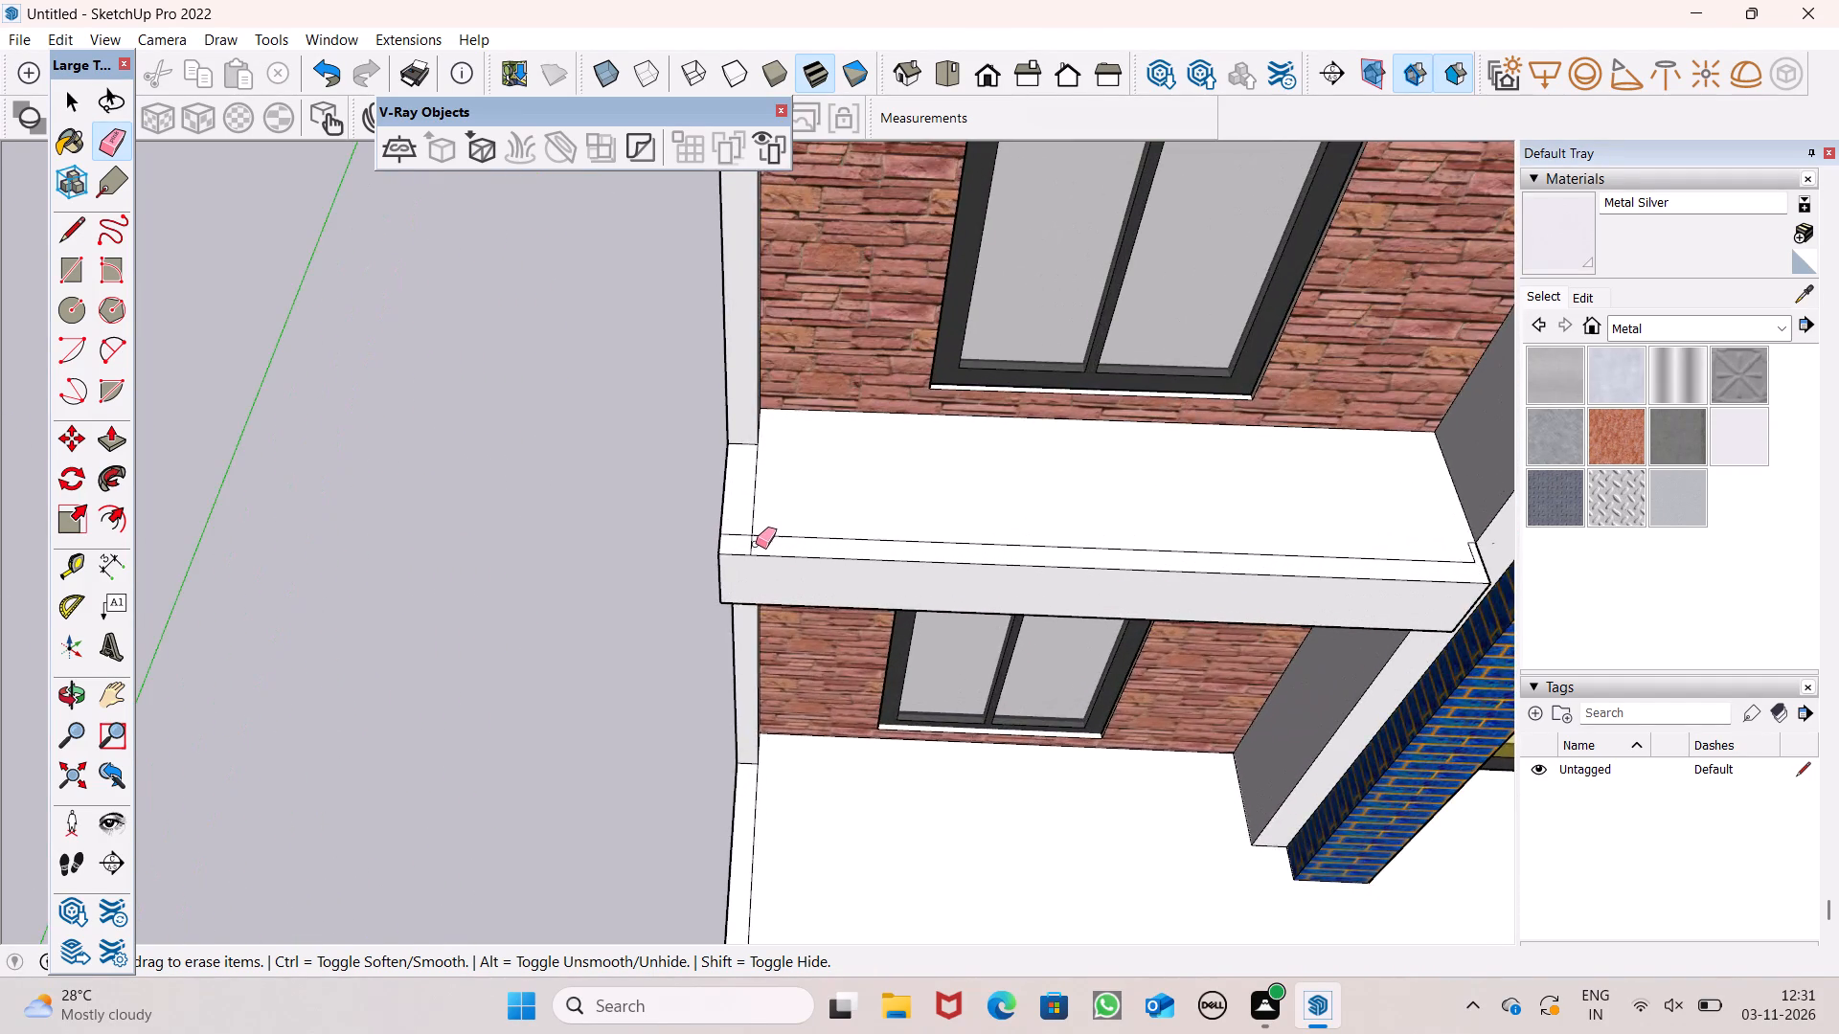
pyautogui.scroll(10, 754, 542)
pyautogui.moveTo(734, 514); pyautogui.dragTo(738, 533)
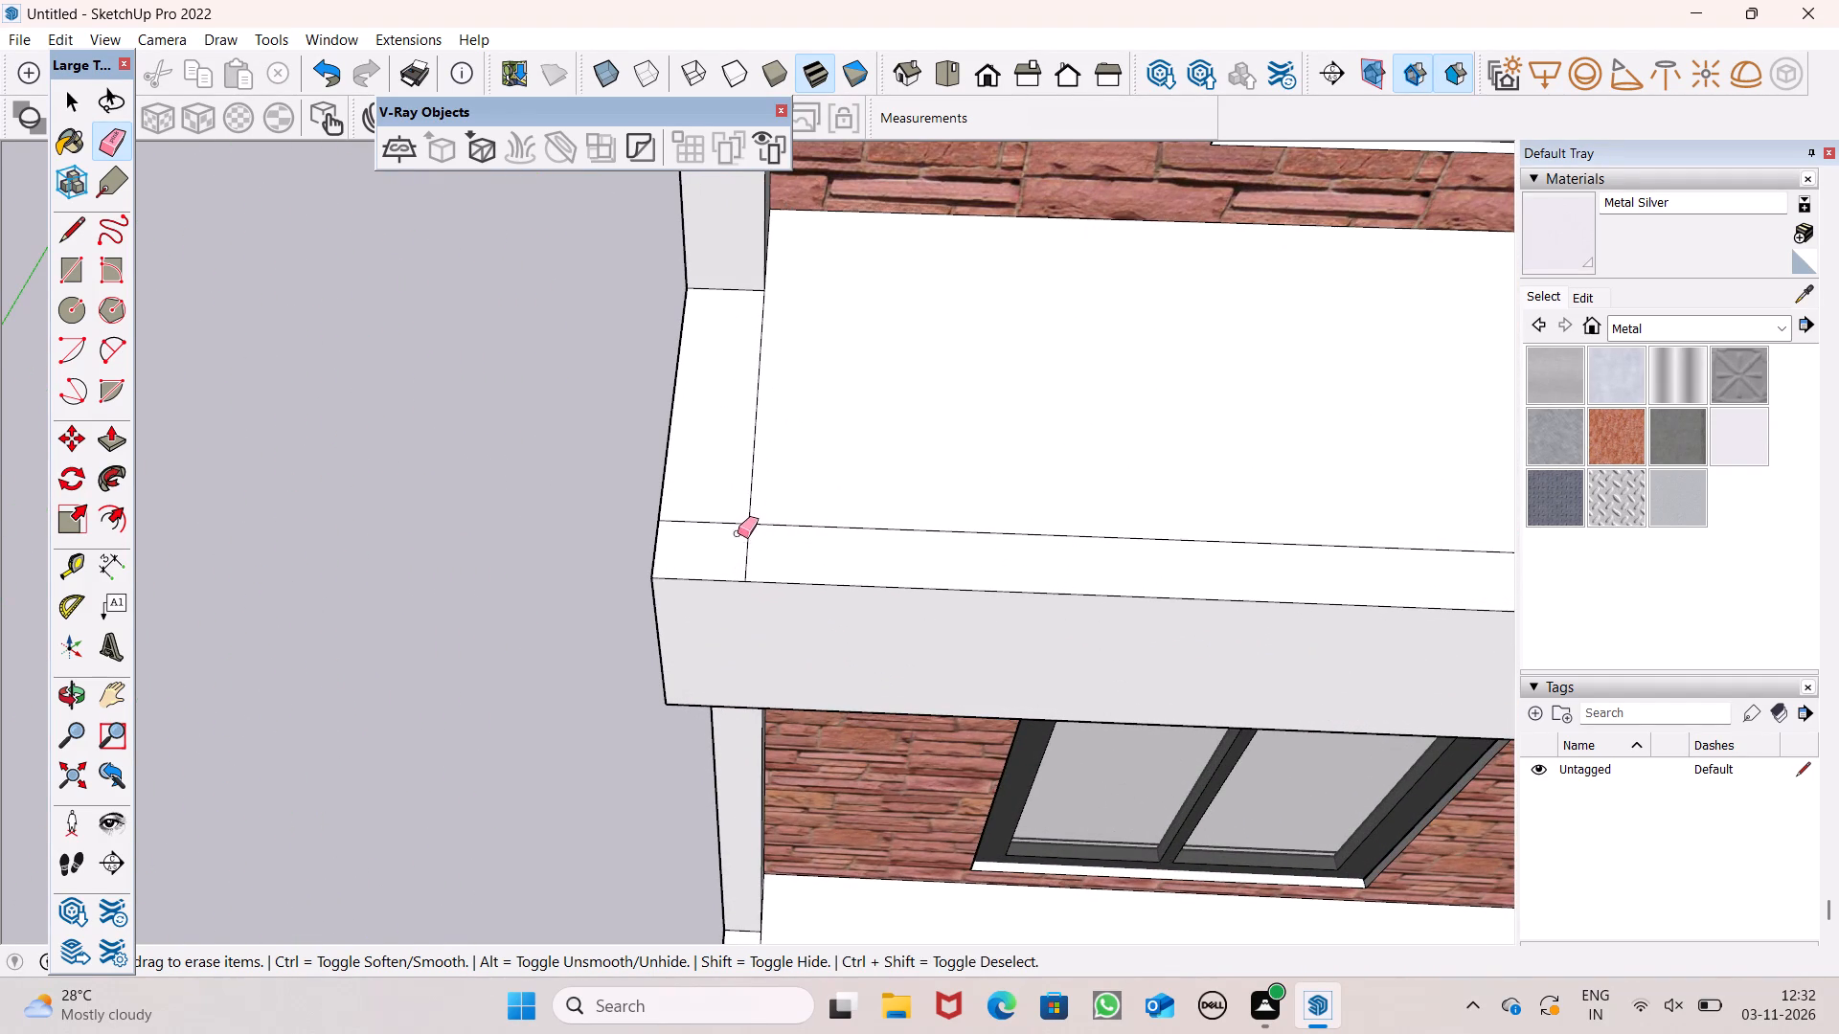
pyautogui.moveTo(738, 533); pyautogui.dragTo(749, 546)
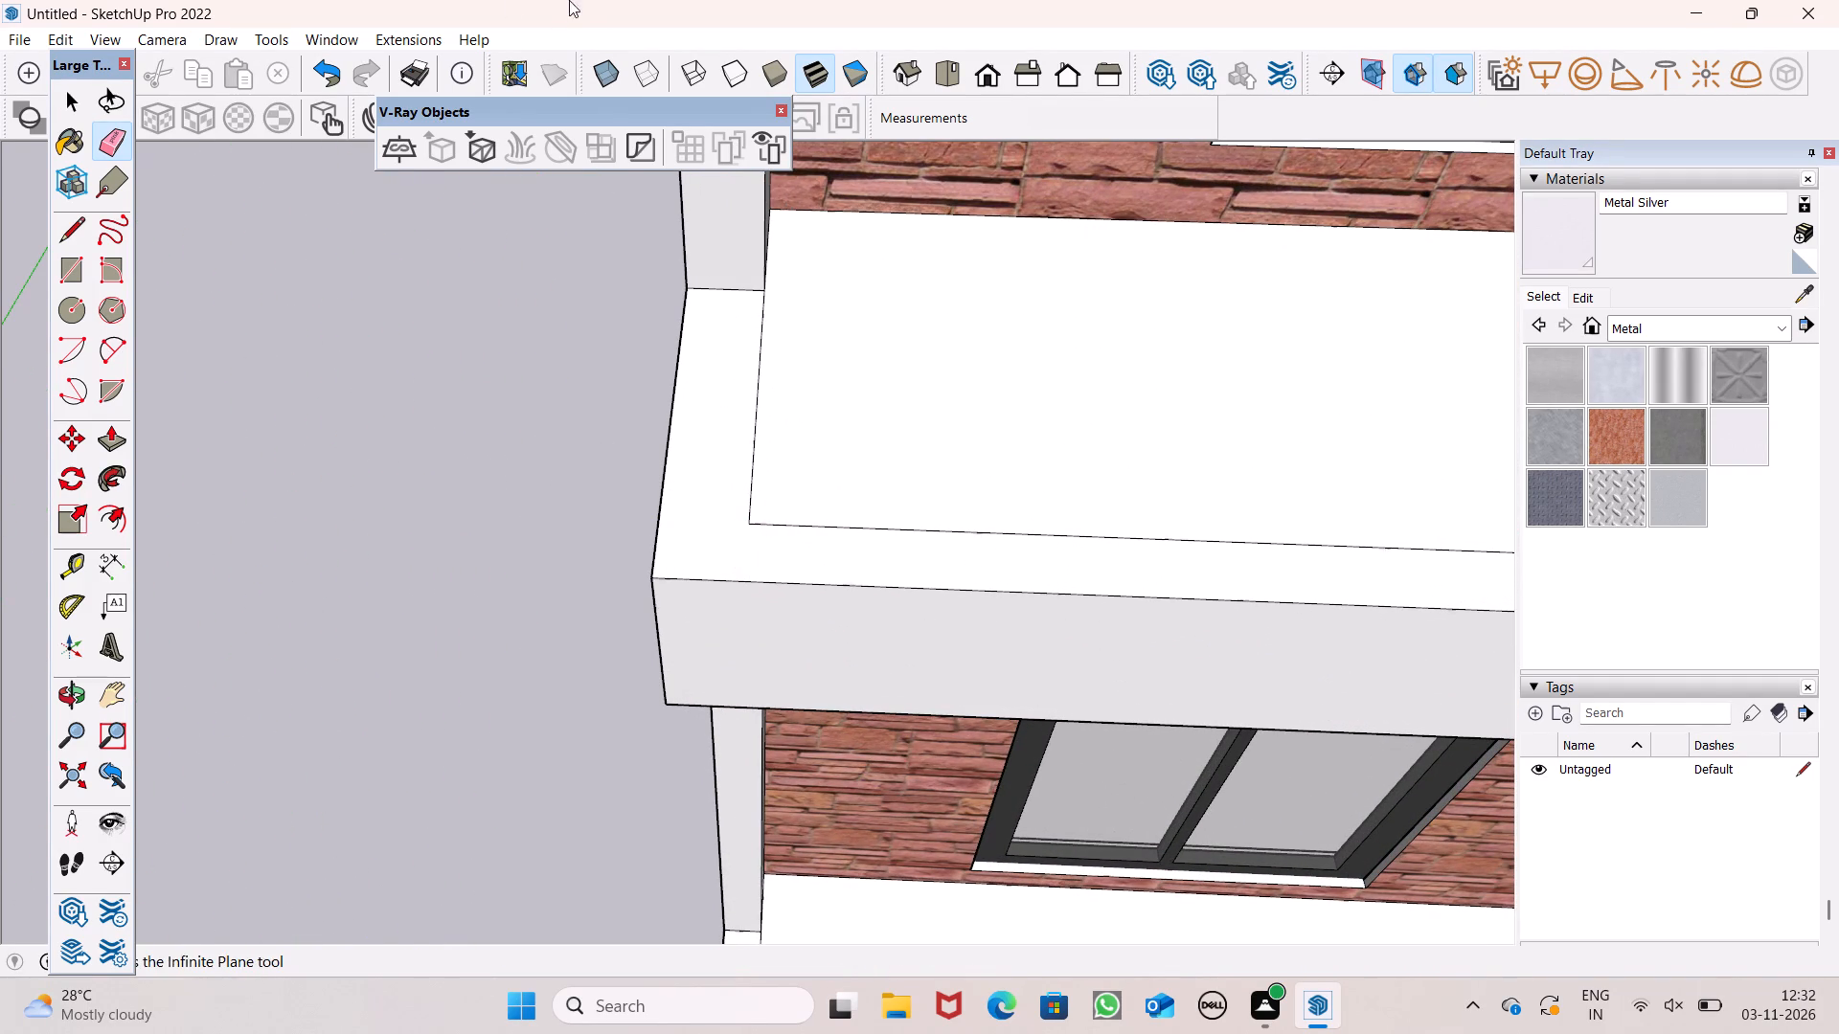
# Place a guide 4' above the outer pier's base edge on the red brick wing's lowest slab.
pyautogui.scroll(-12, 579, 448)
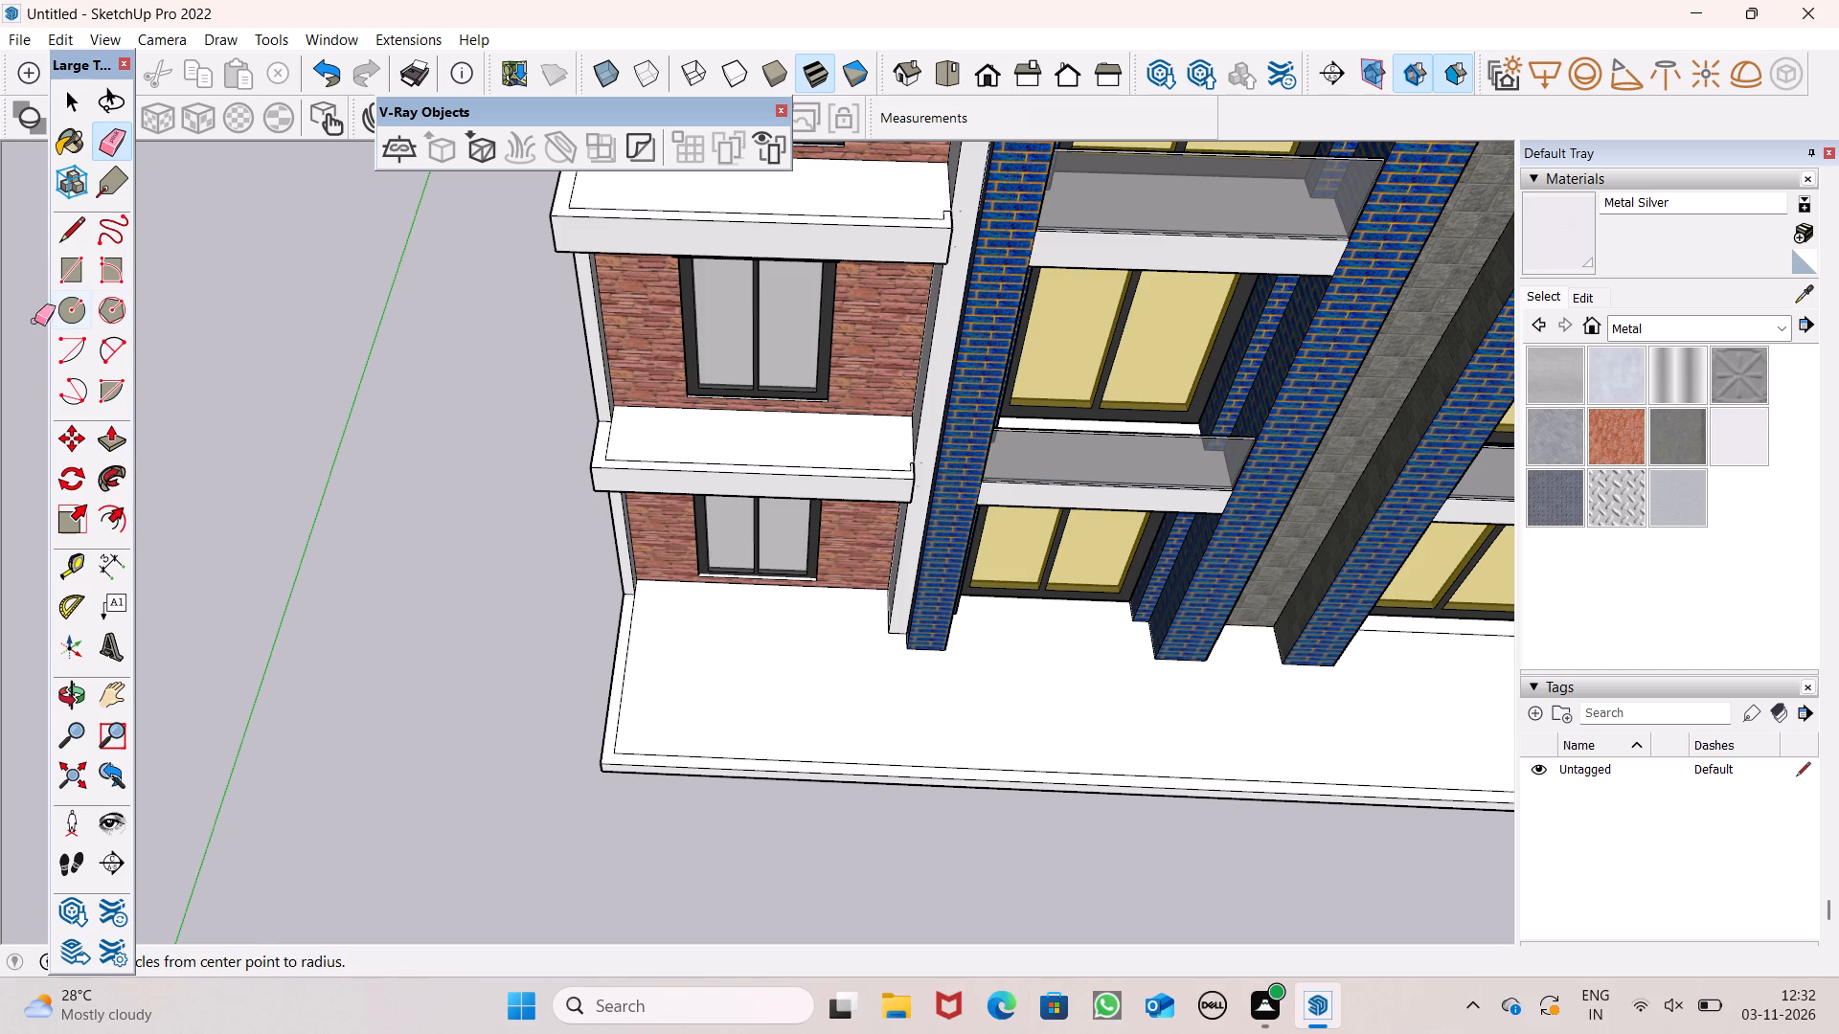
pyautogui.click(62, 559)
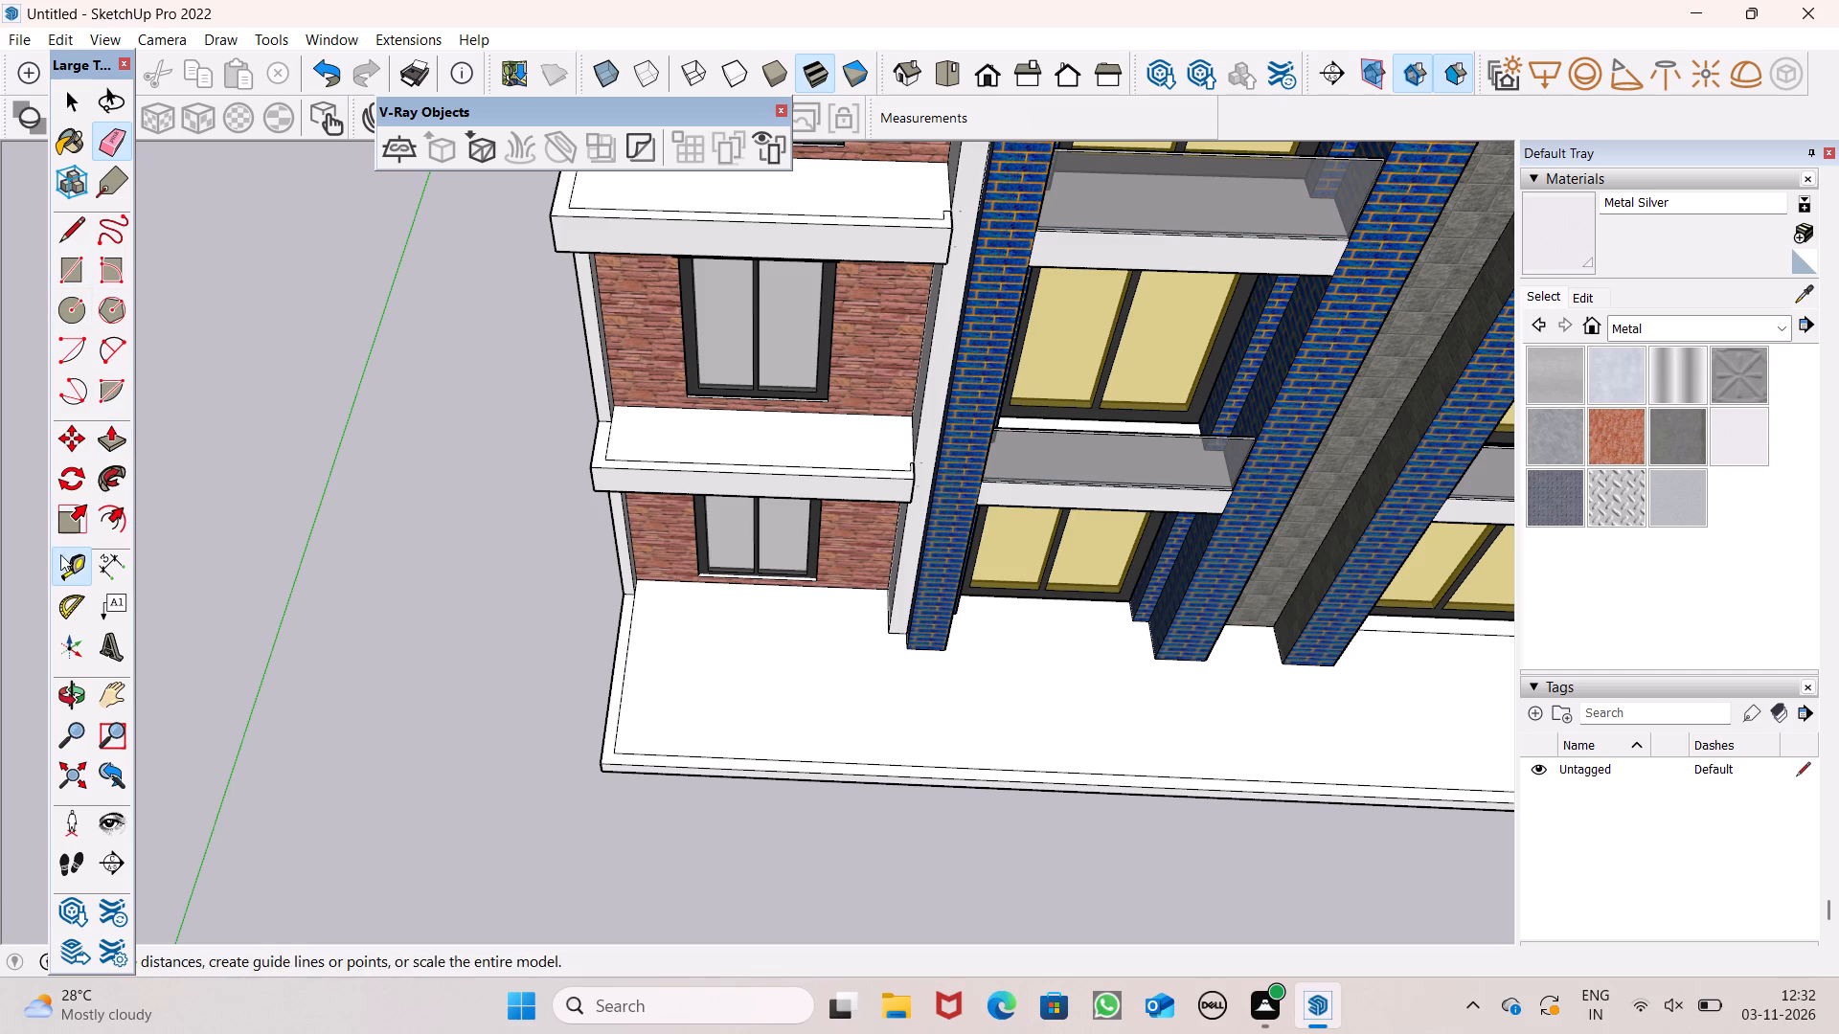
pyautogui.scroll(6, 517, 462)
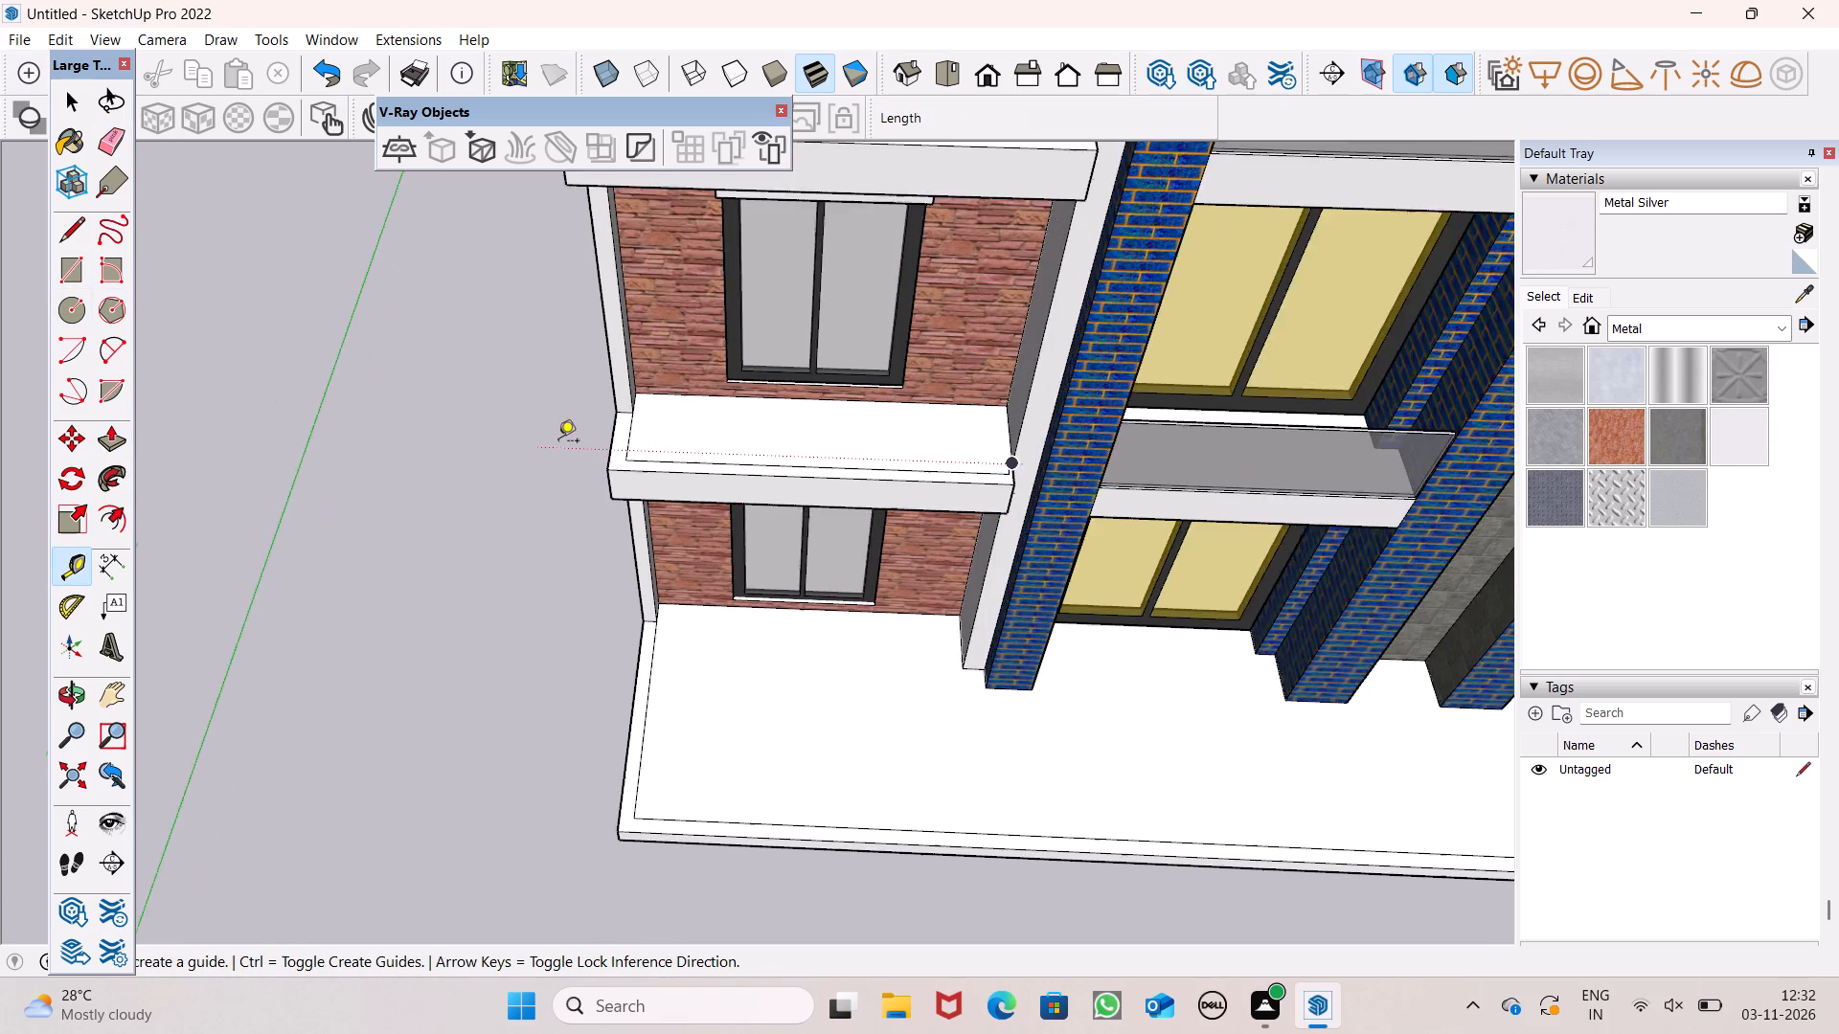
pyautogui.scroll(1, 558, 442)
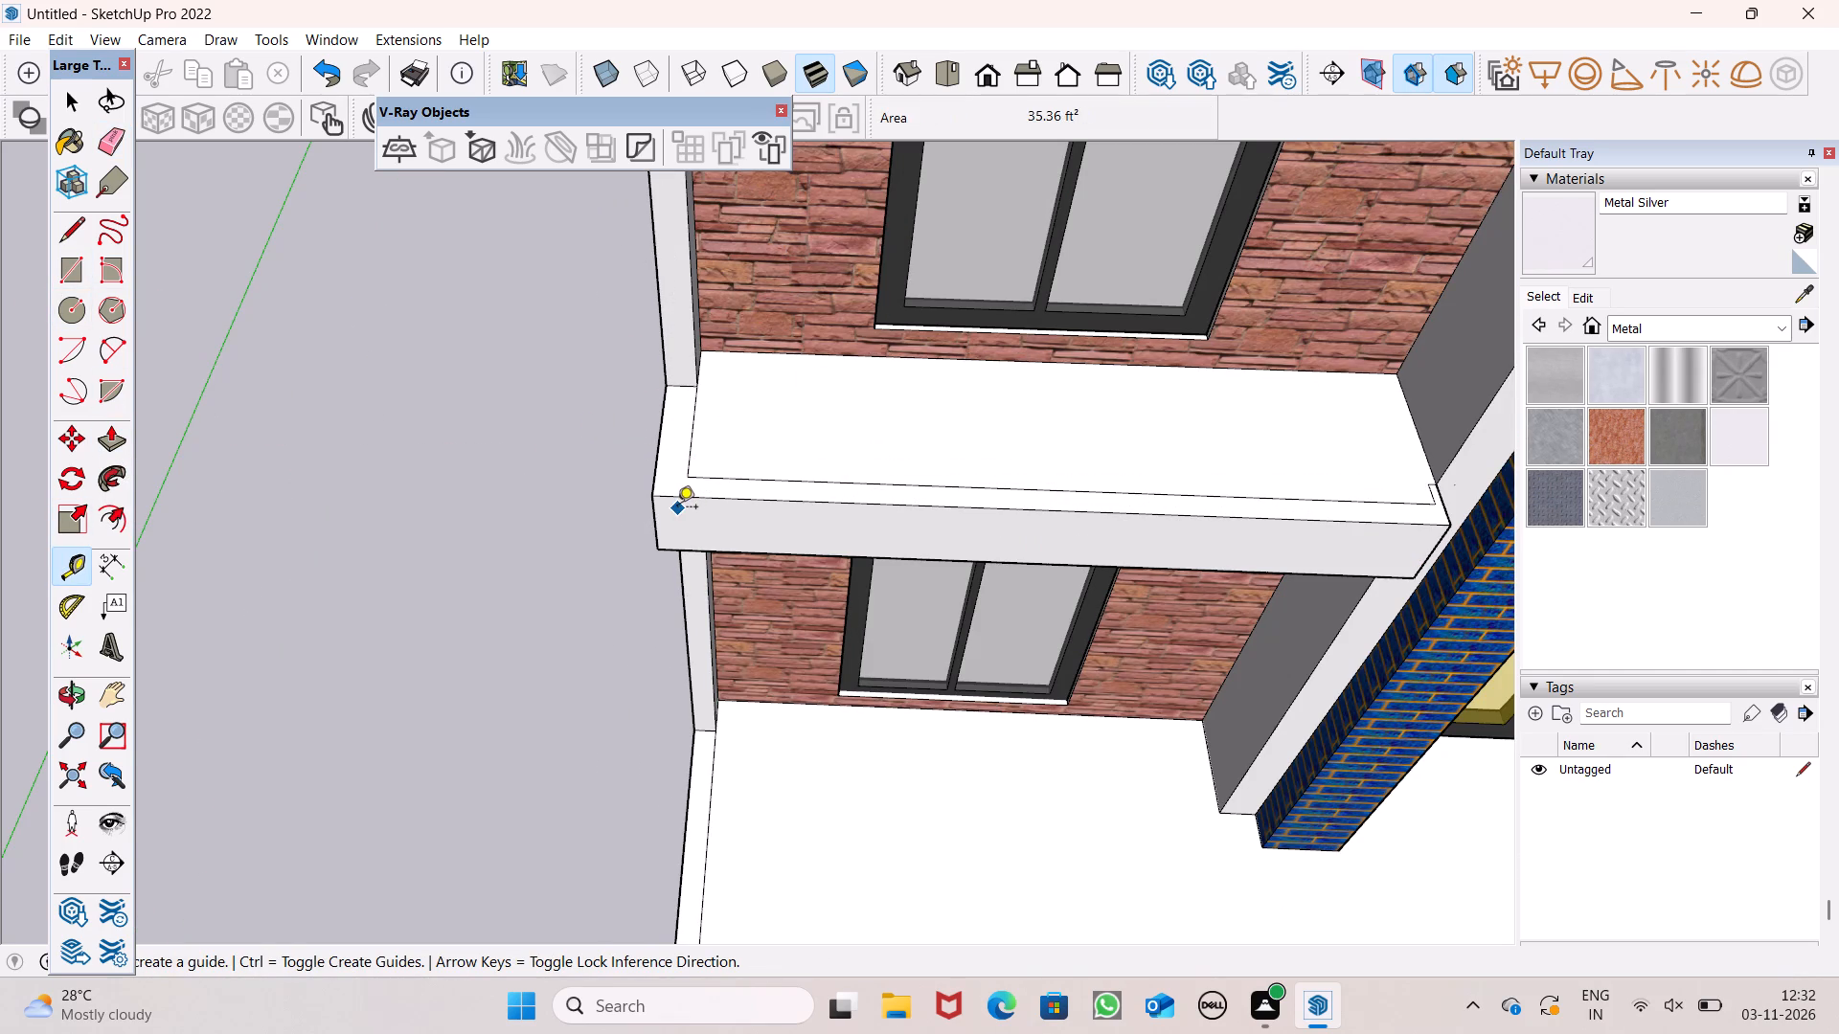
pyautogui.click(682, 383)
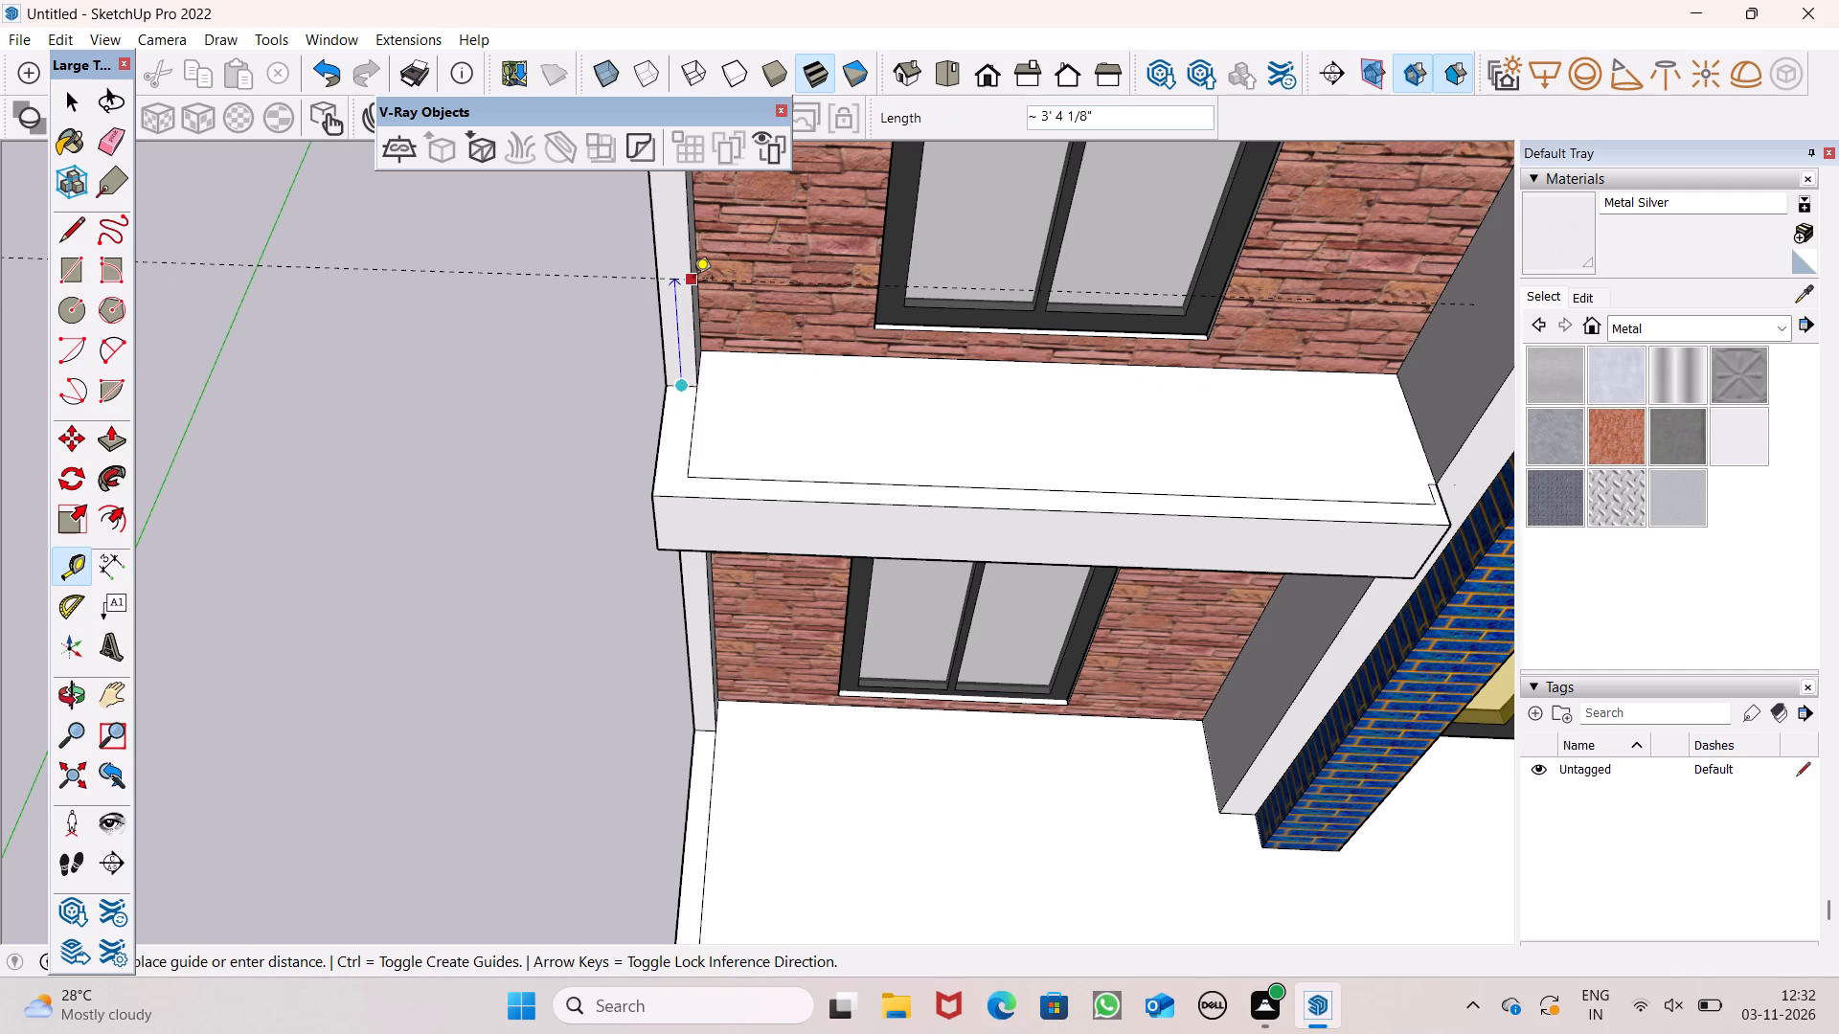
pyautogui.write("4'")
pyautogui.press('Return')
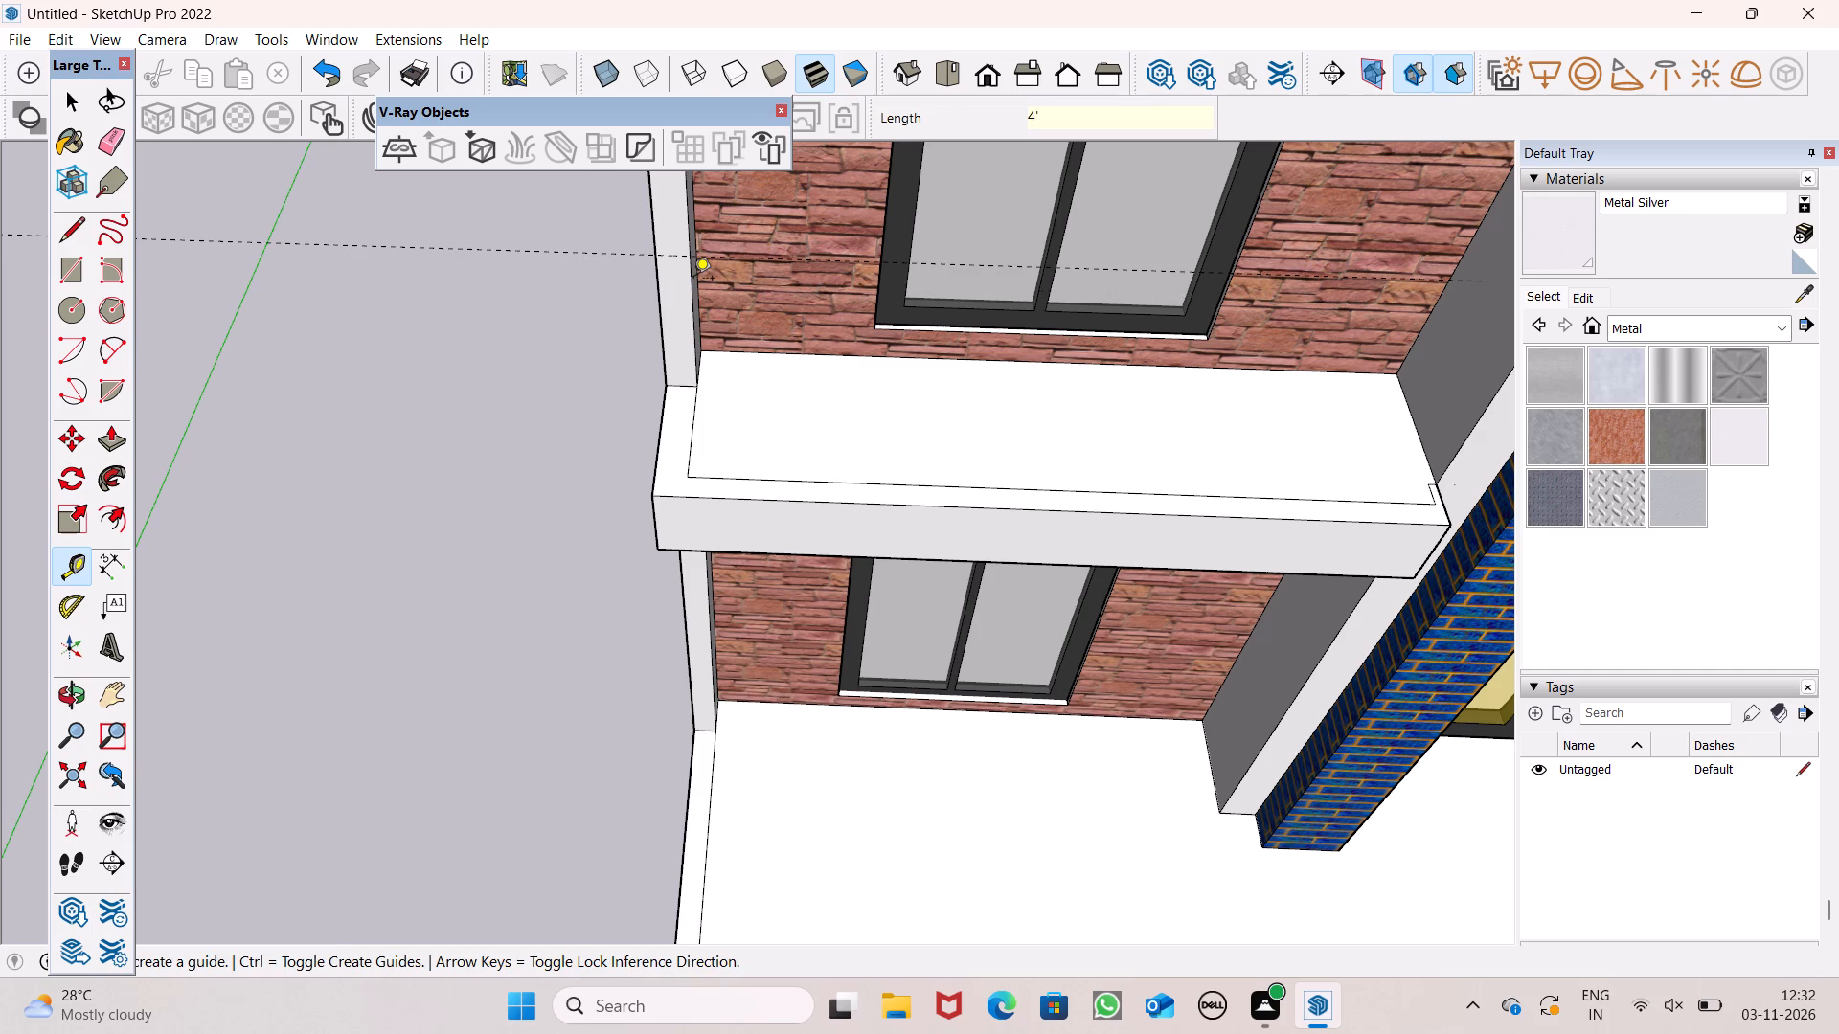
# Place a guide 4' above the outer pier's base edge on the red brick wing's third-highest slab.
pyautogui.scroll(-6, 810, 393)
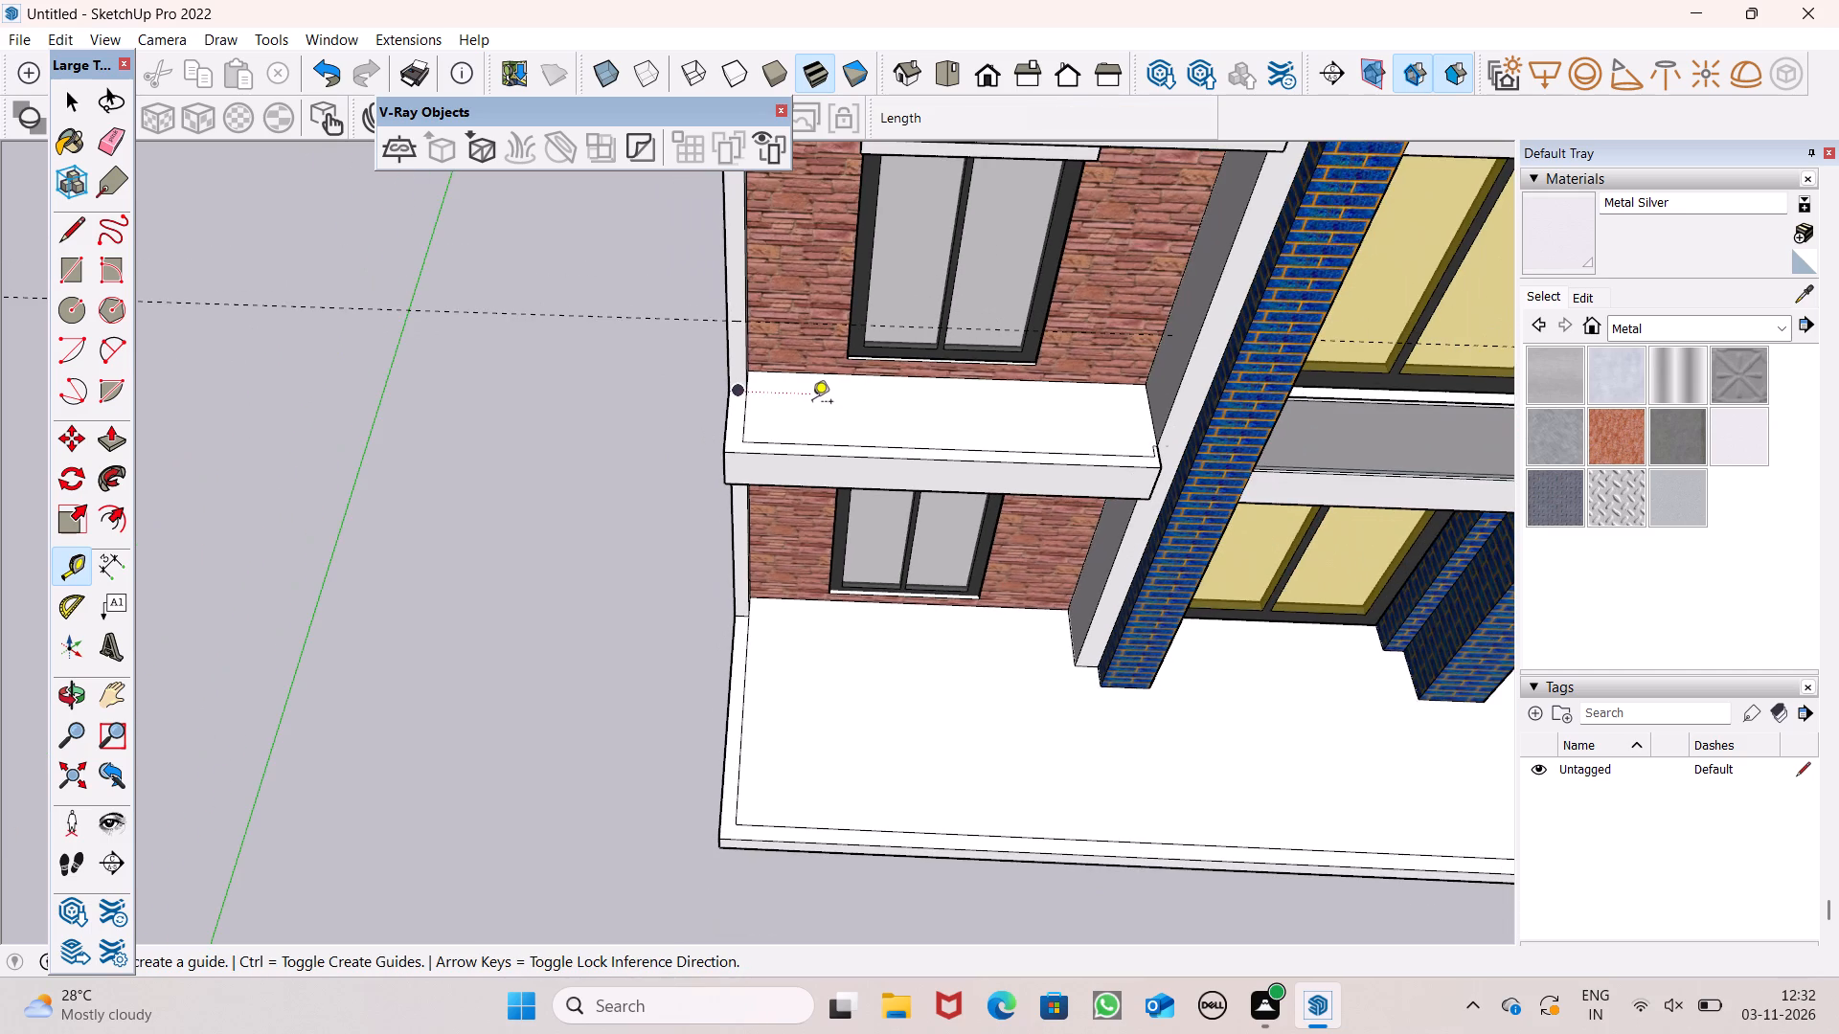
pyautogui.scroll(-5, 769, 452)
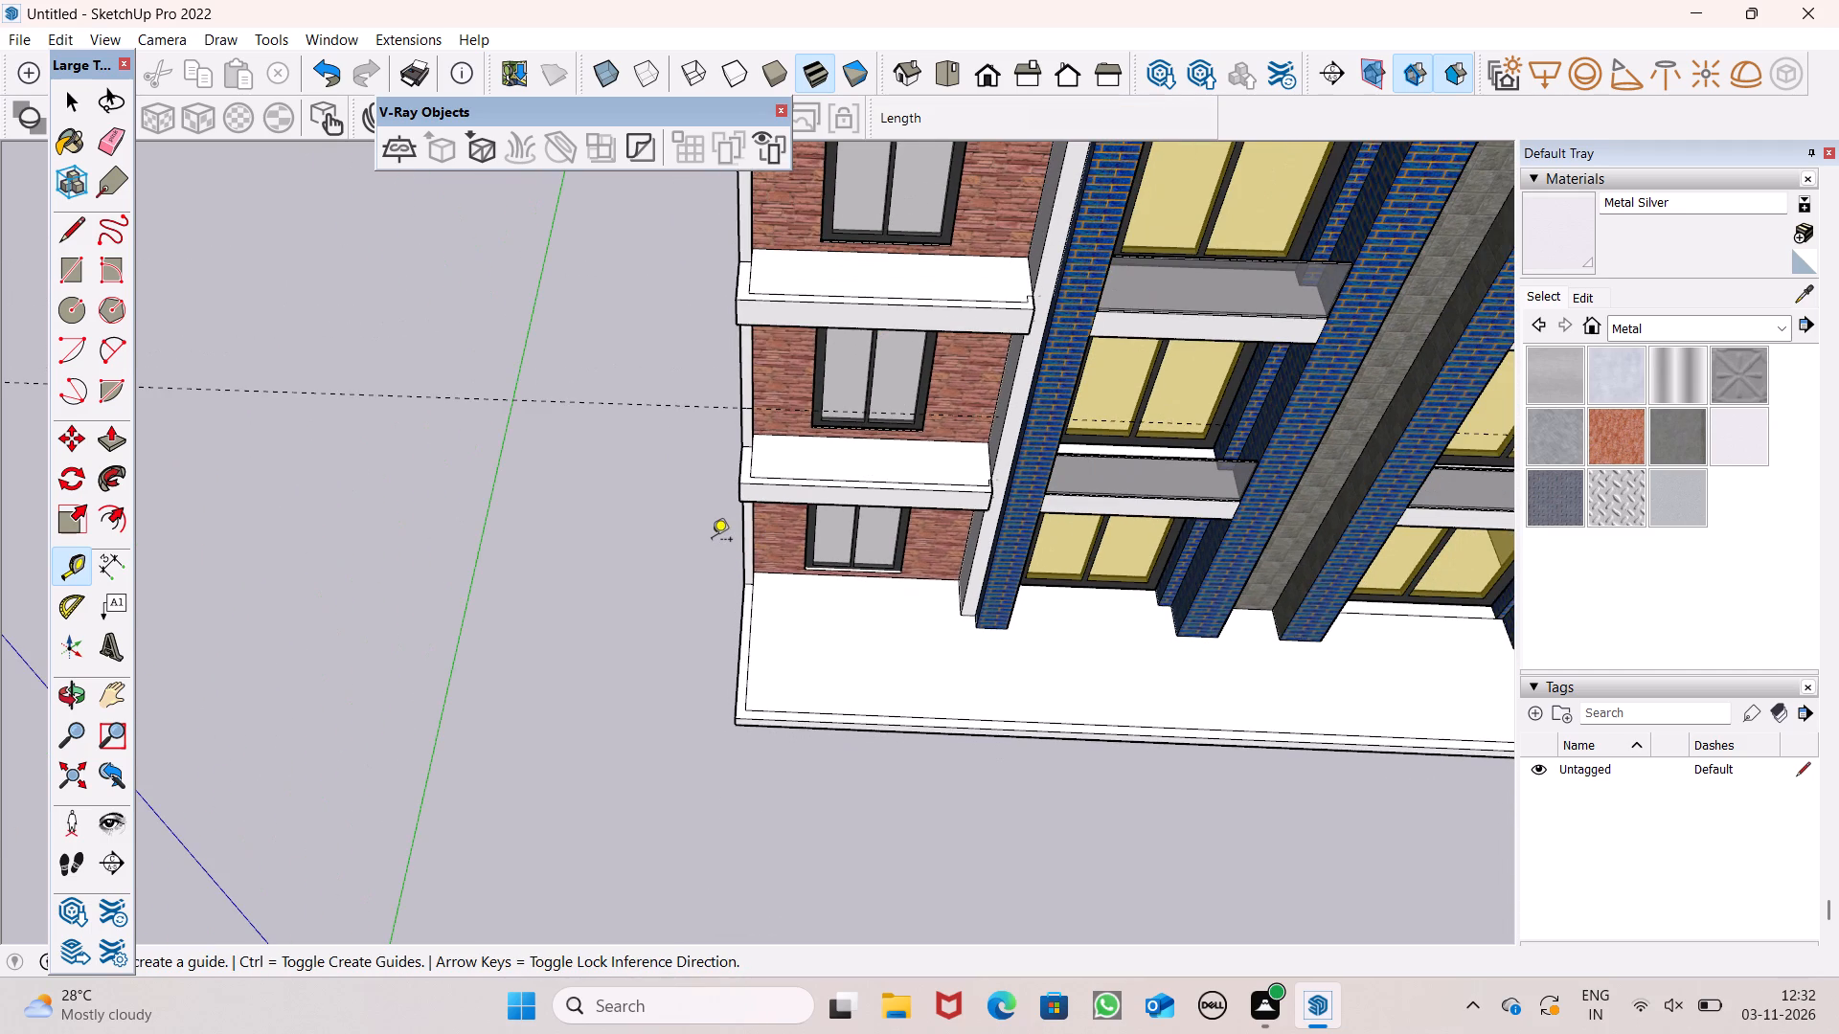
pyautogui.scroll(-5, 534, 551)
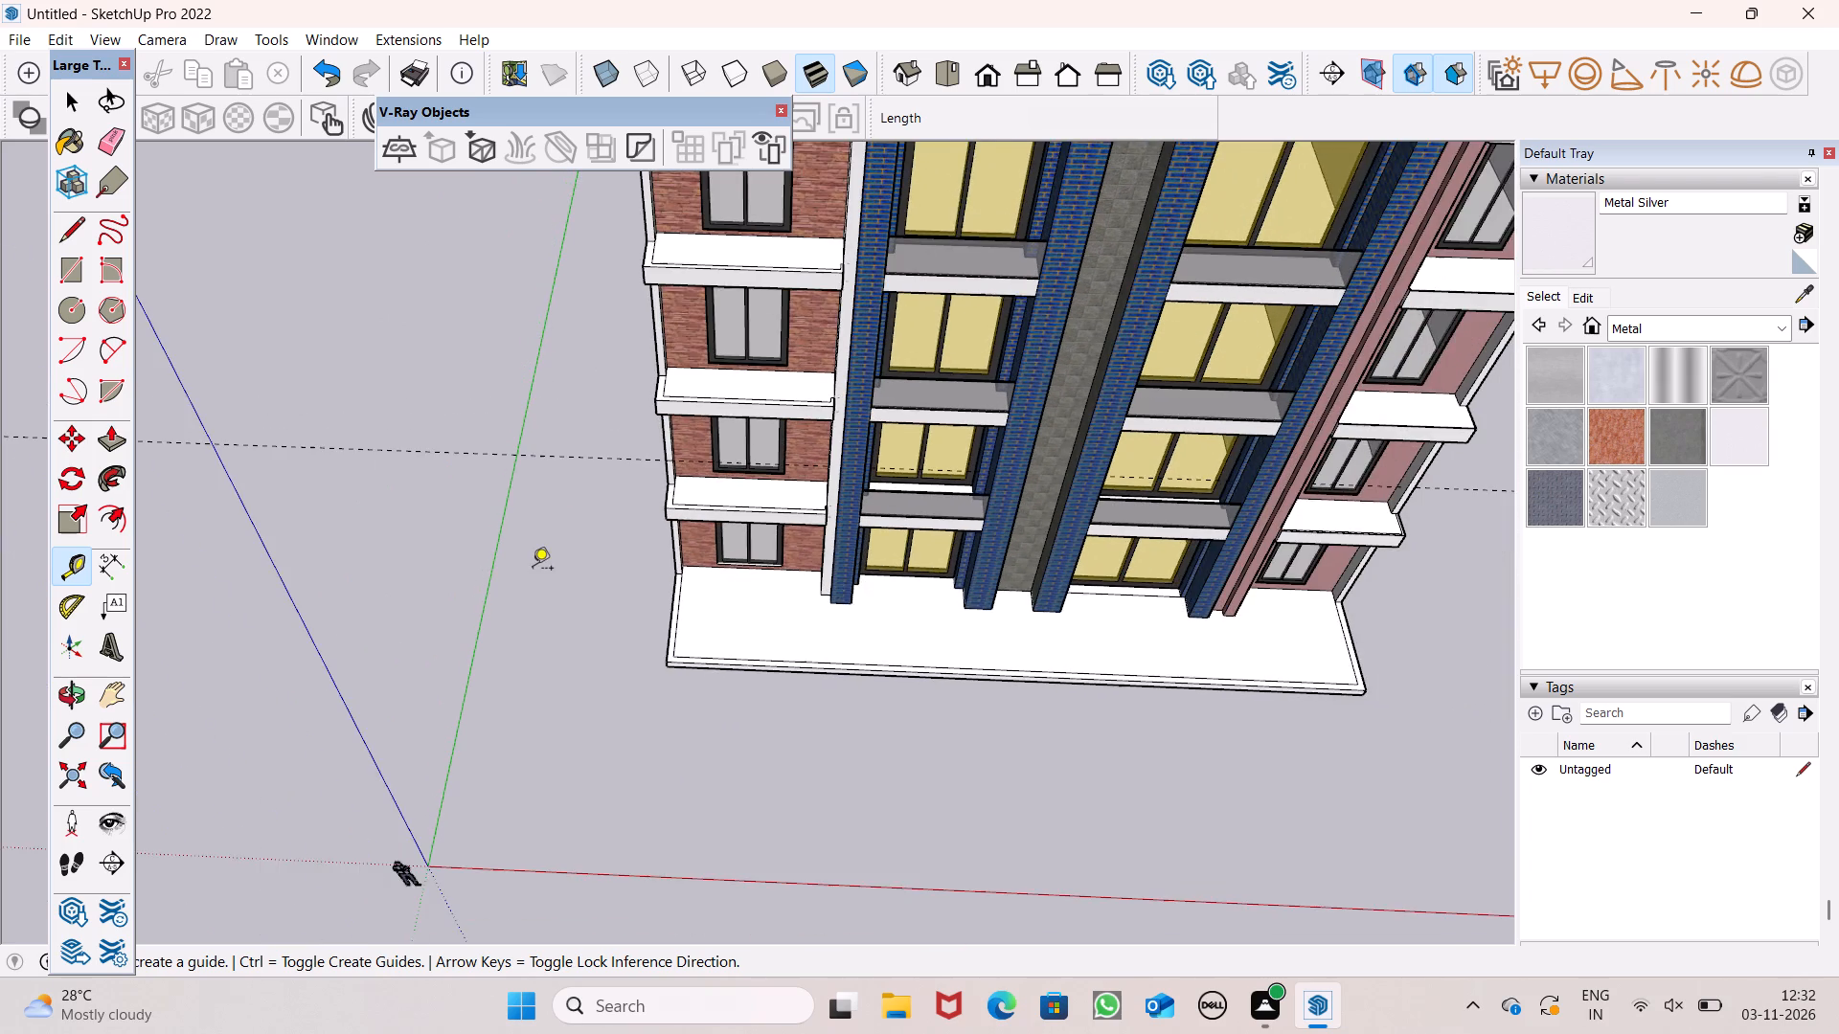
pyautogui.scroll(-2, 533, 570)
pyautogui.scroll(2, 572, 366)
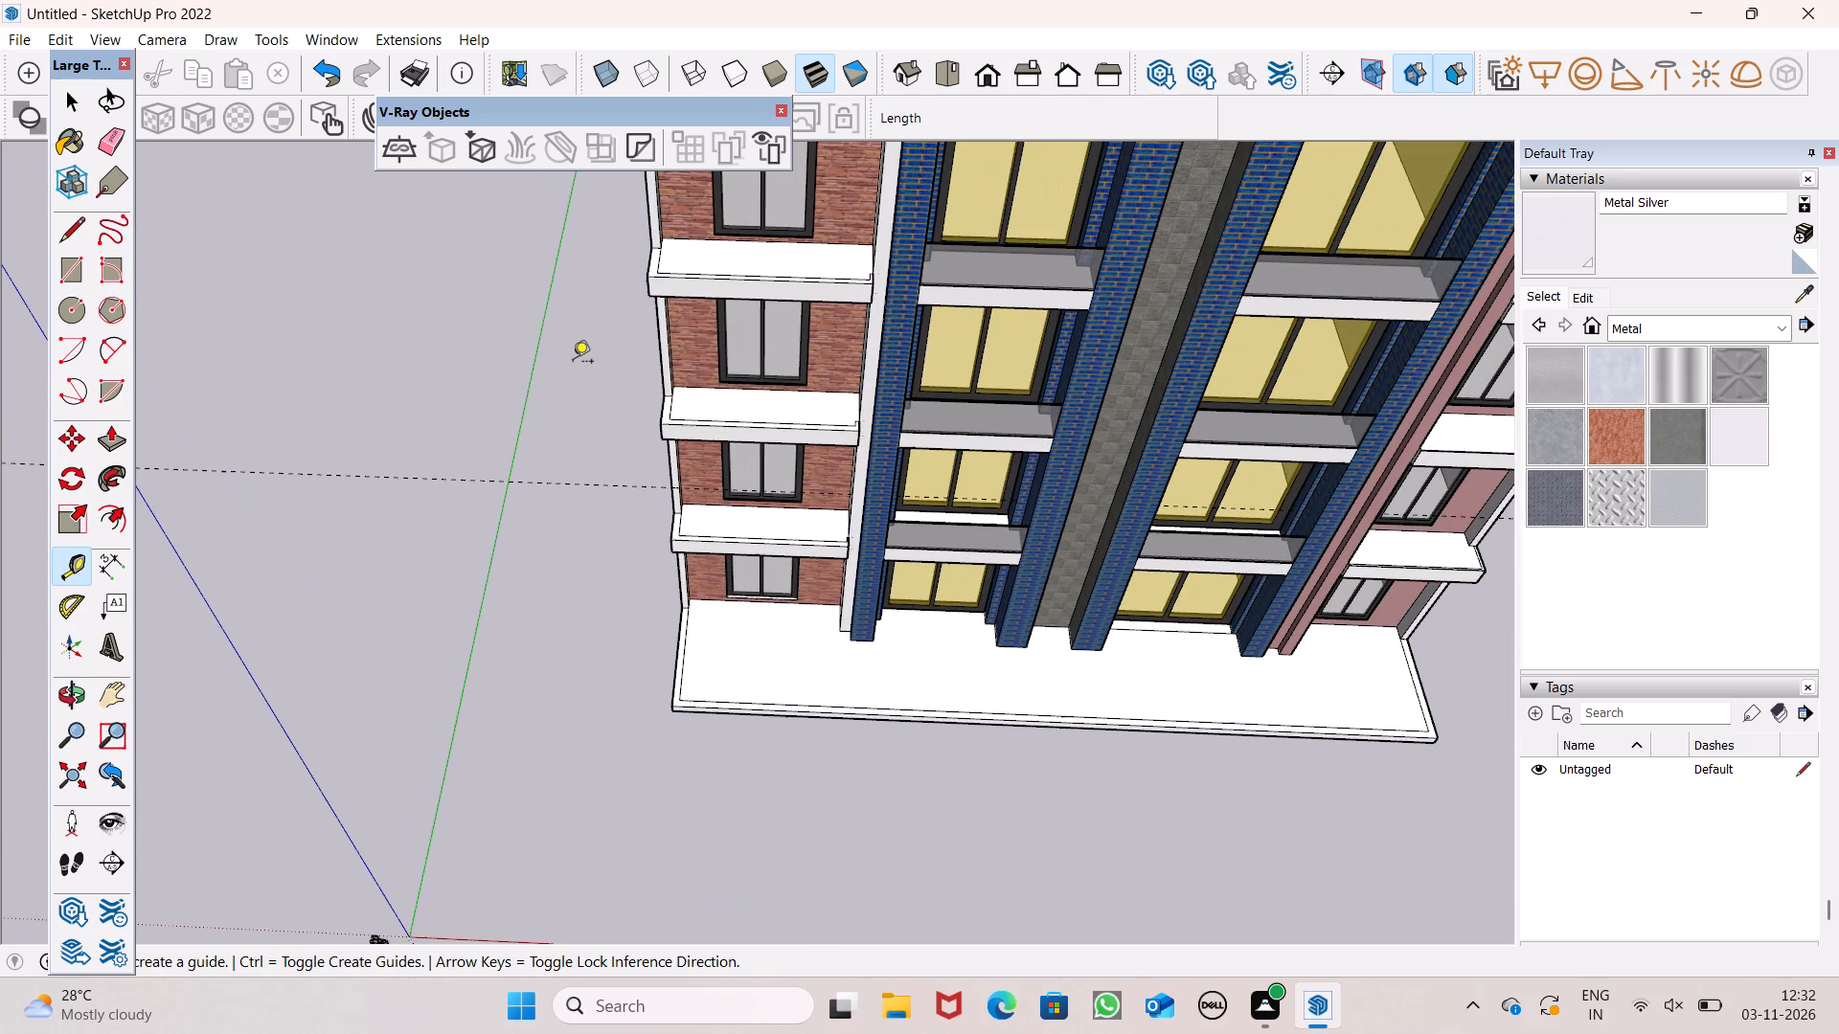
pyautogui.scroll(1, 573, 363)
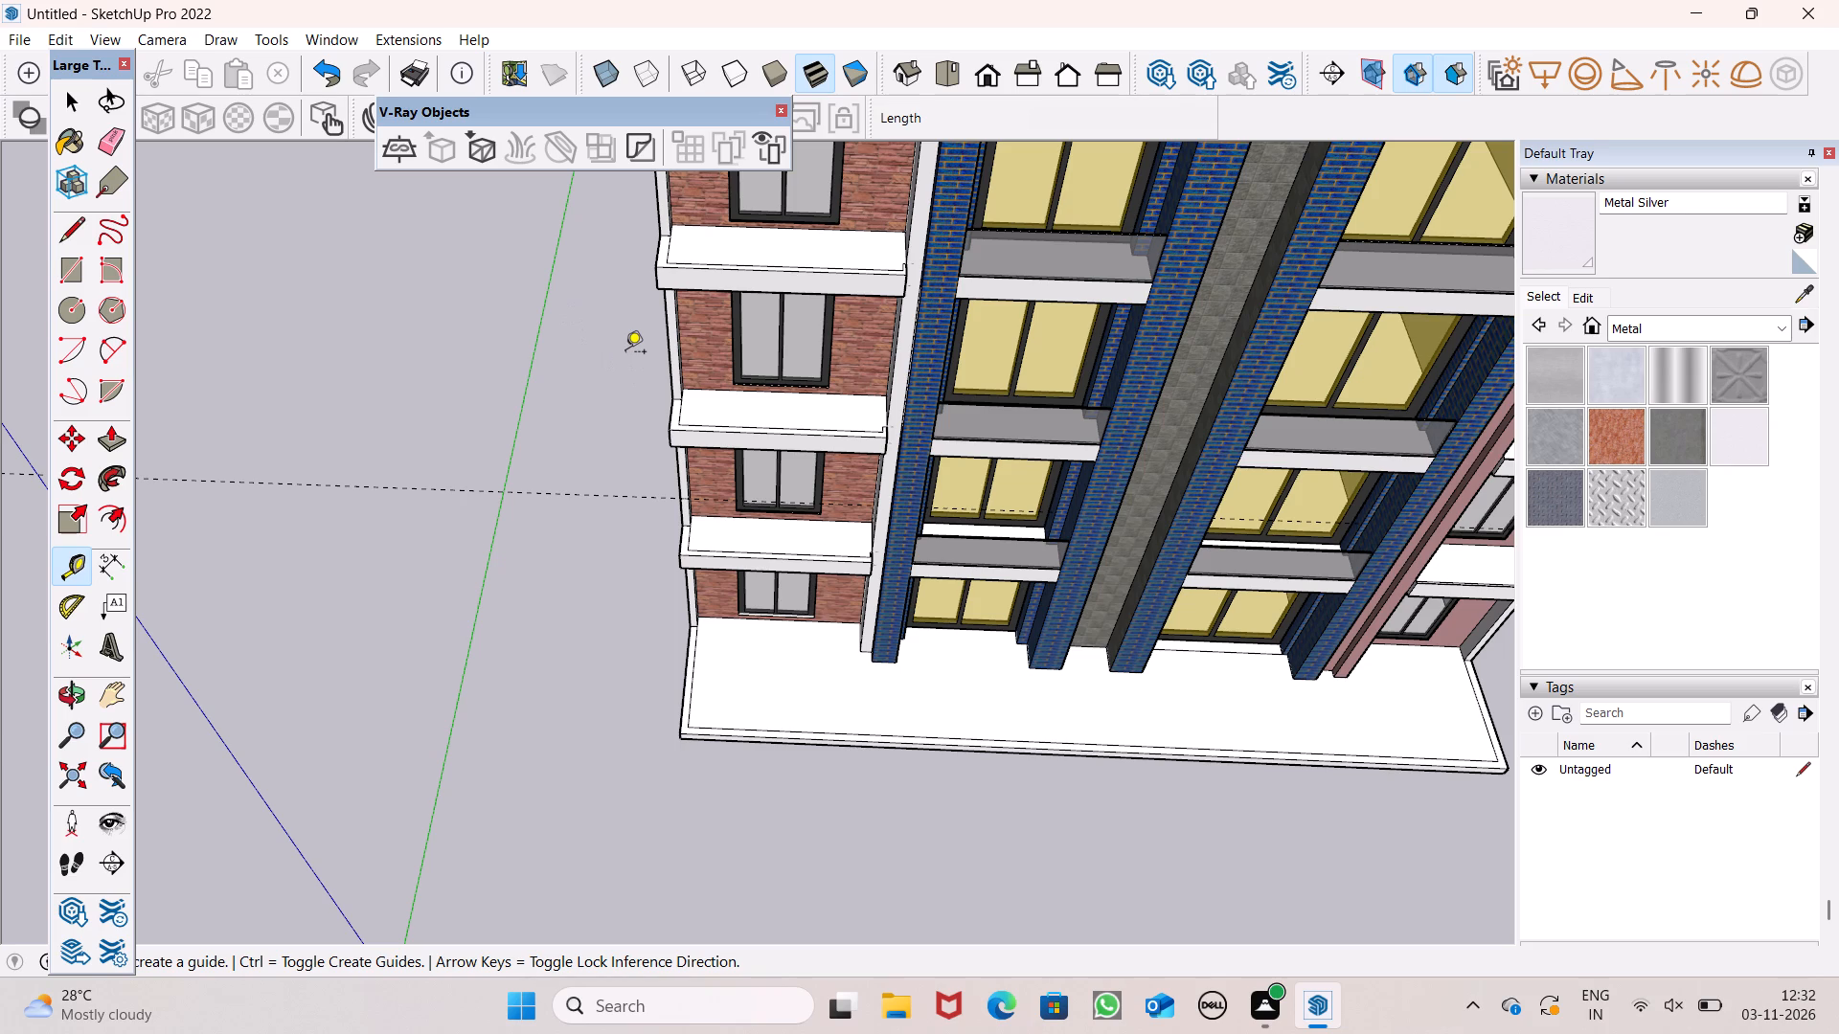
pyautogui.scroll(7, 643, 330)
pyautogui.scroll(7, 710, 400)
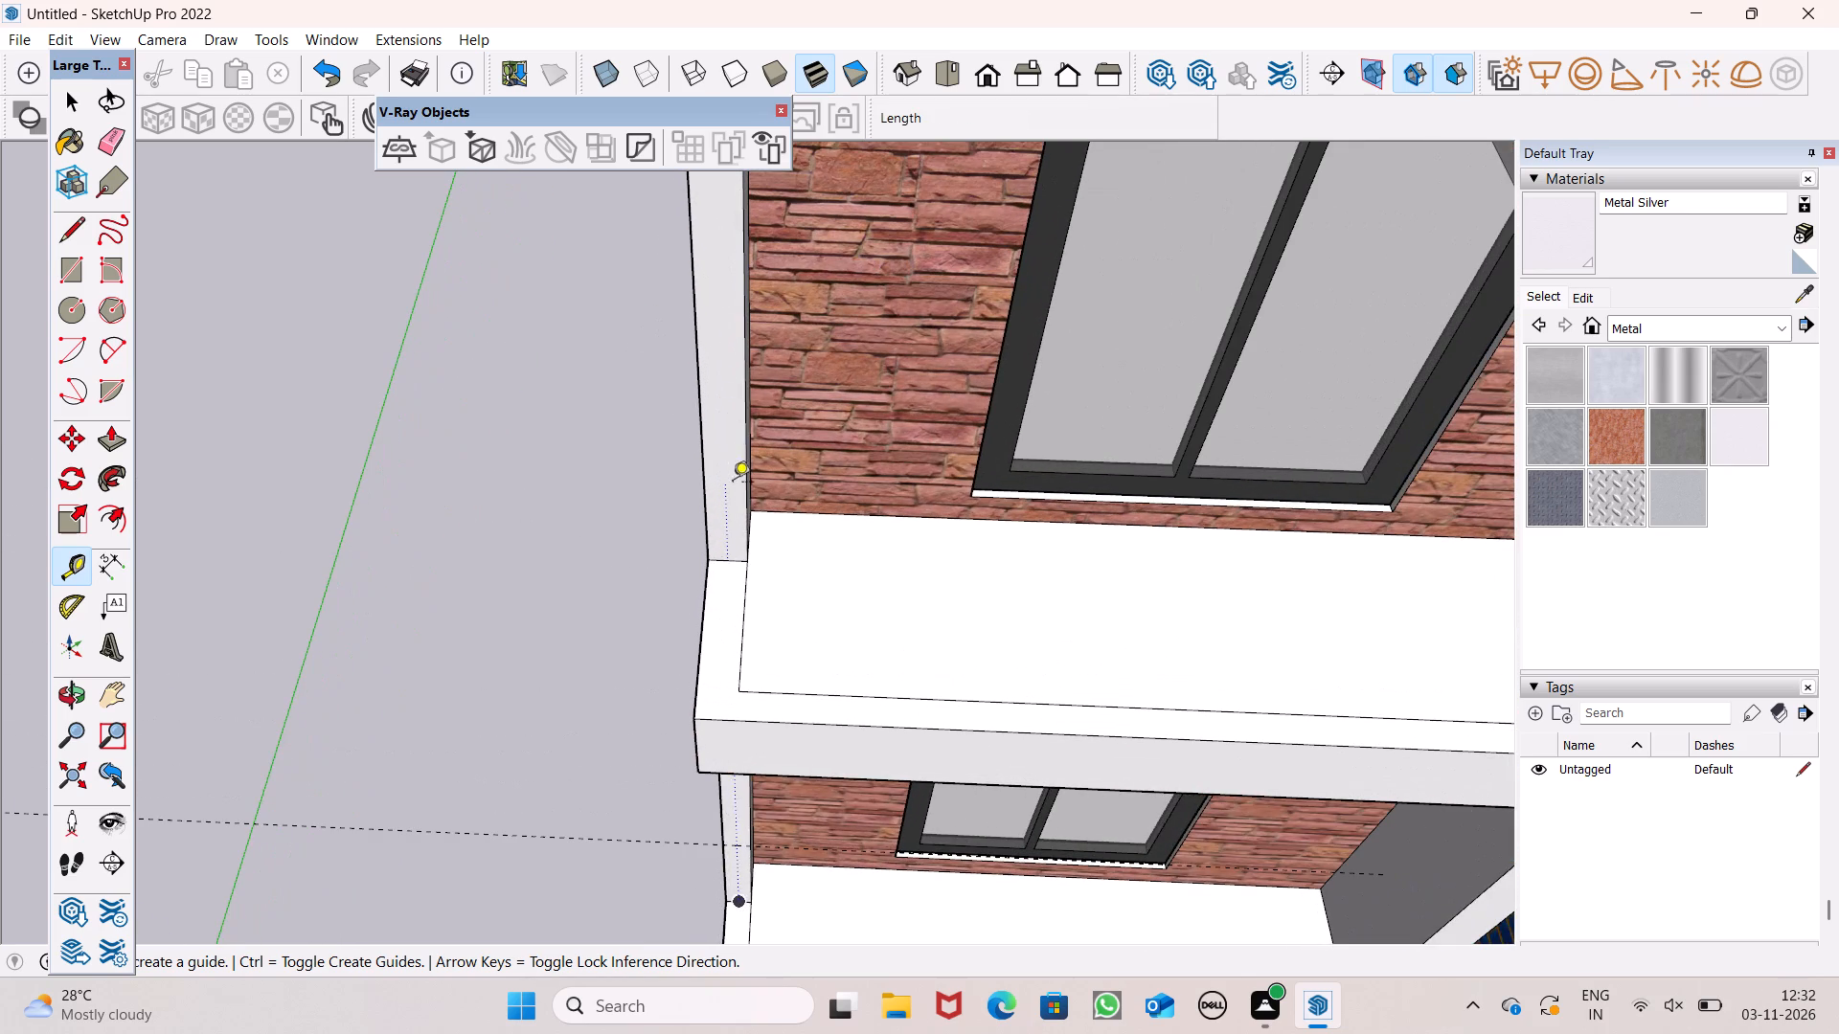
pyautogui.click(723, 568)
pyautogui.press('space')
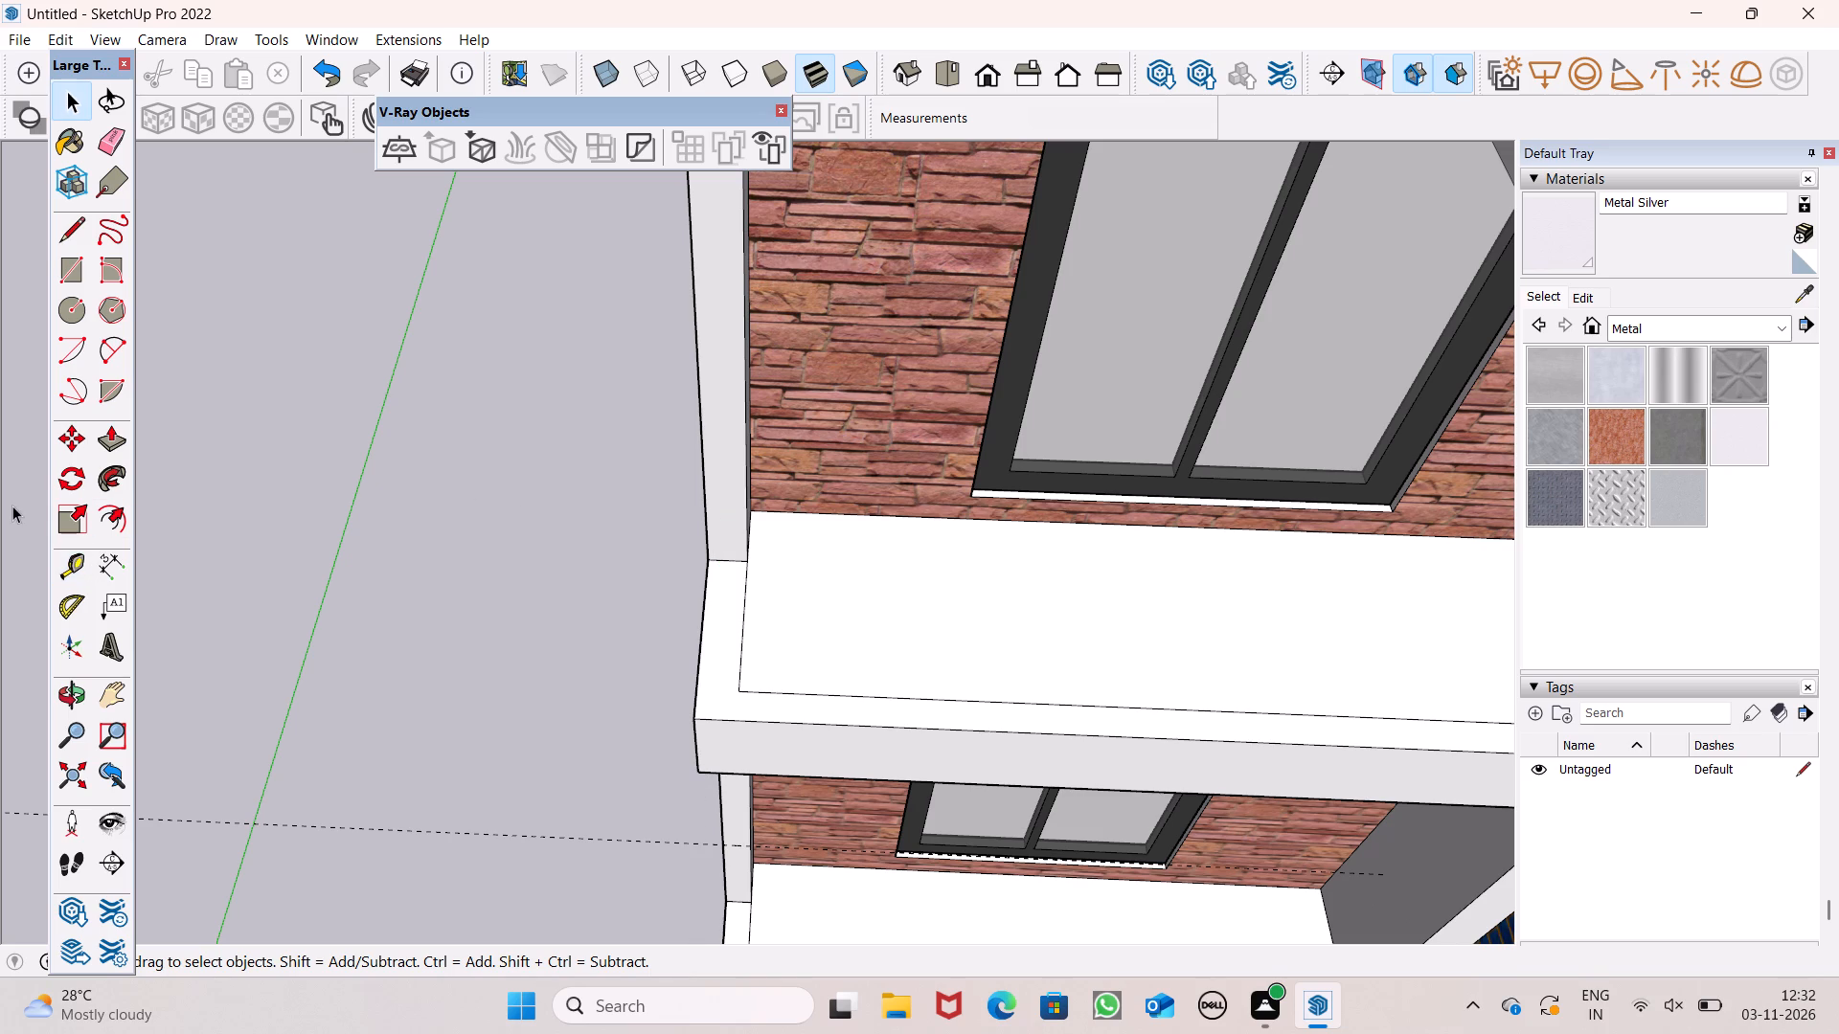
pyautogui.click(64, 572)
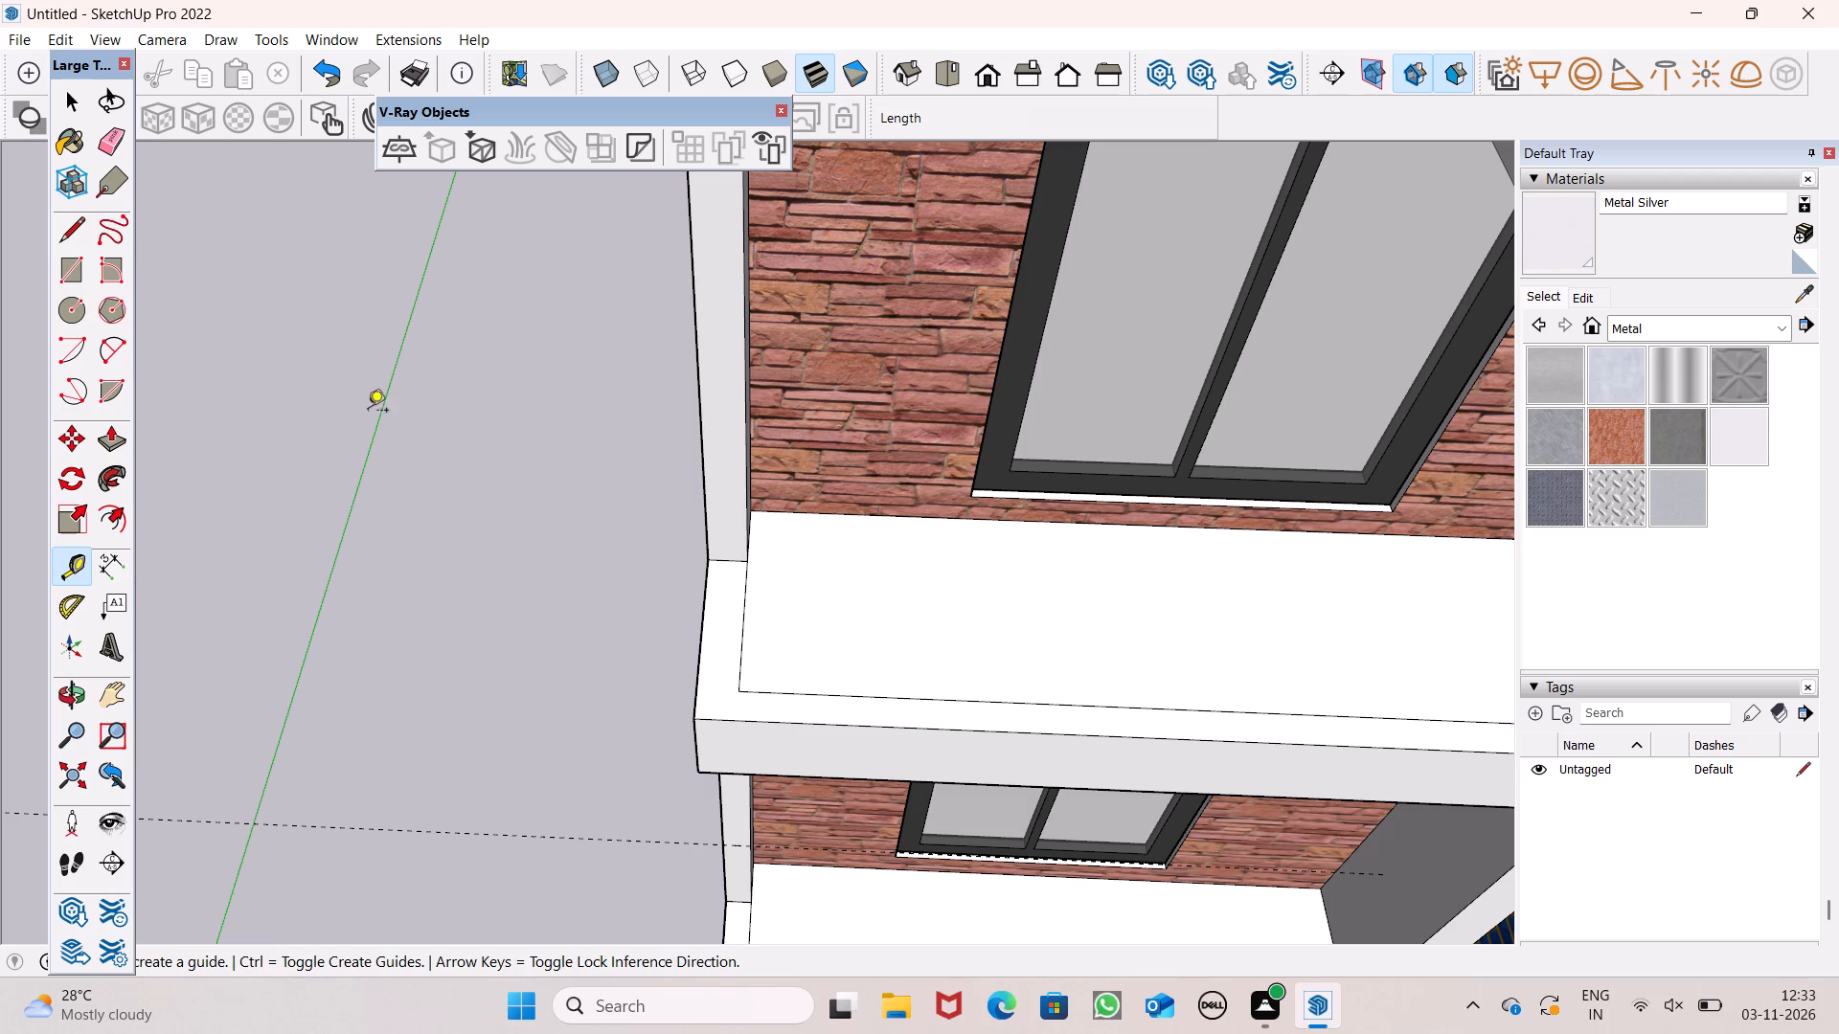
pyautogui.click(729, 561)
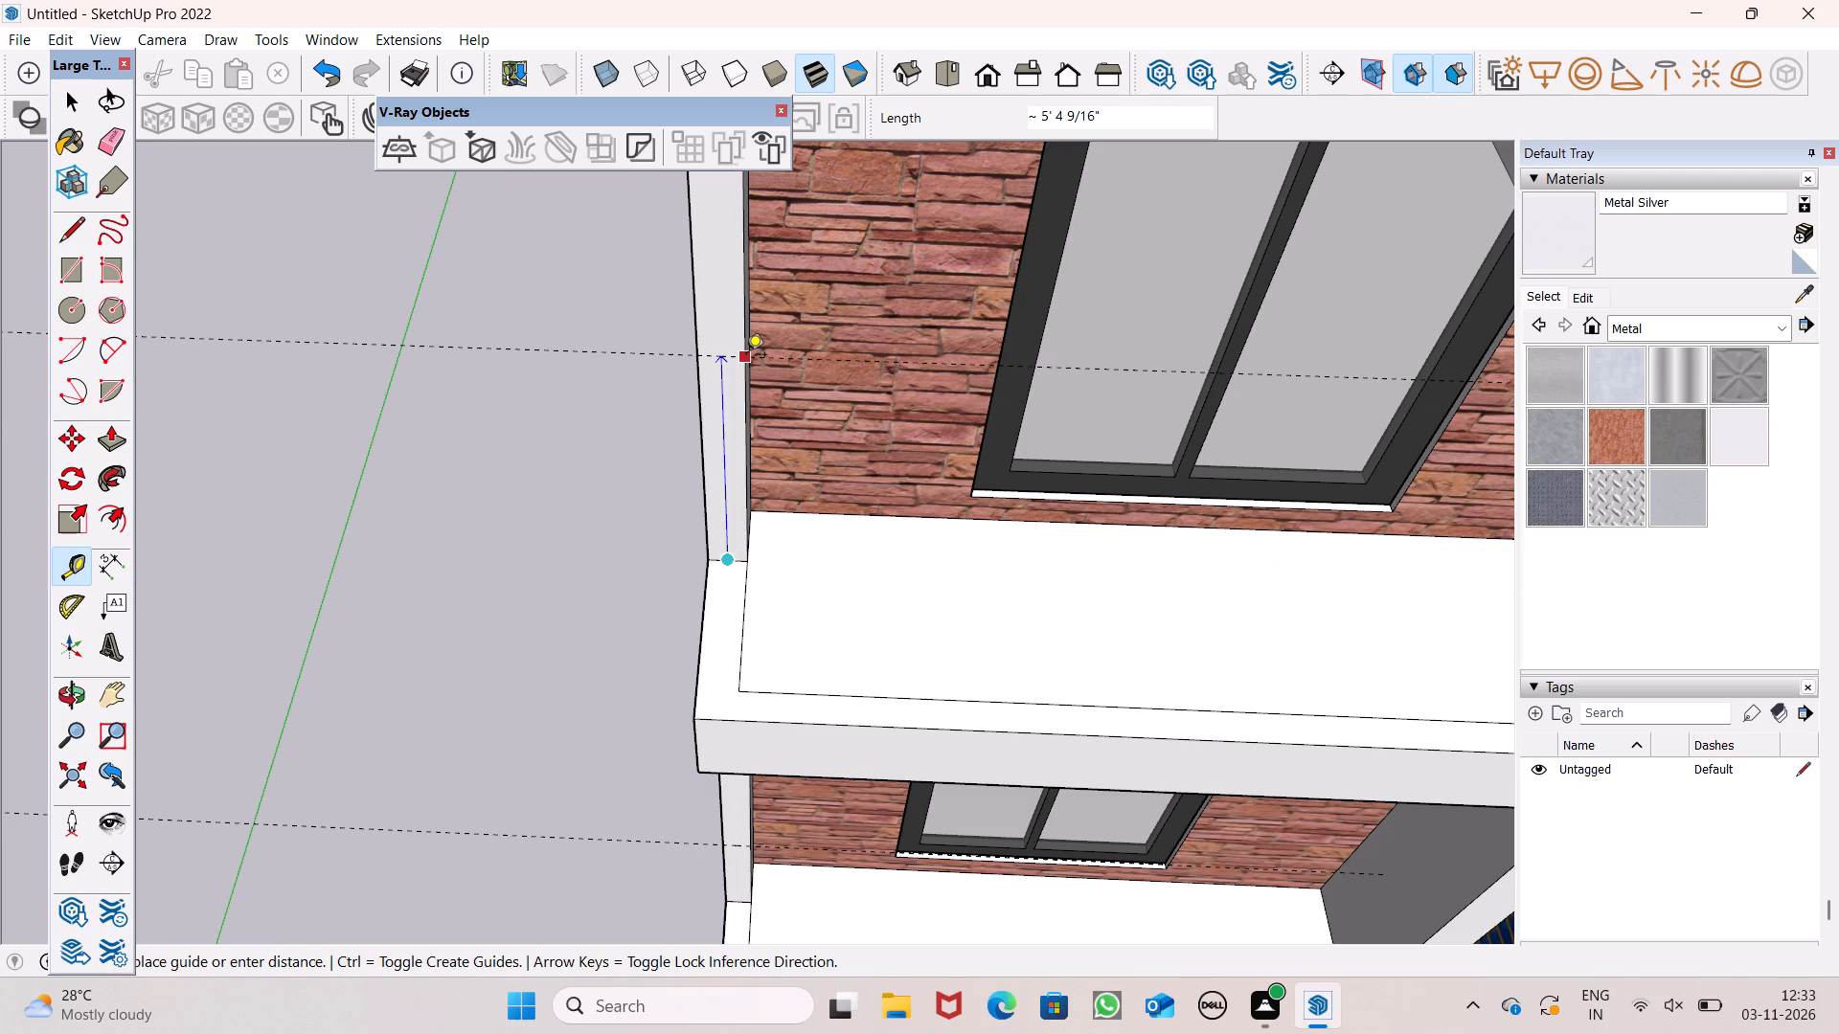
pyautogui.write("4'")
pyautogui.press('Return')
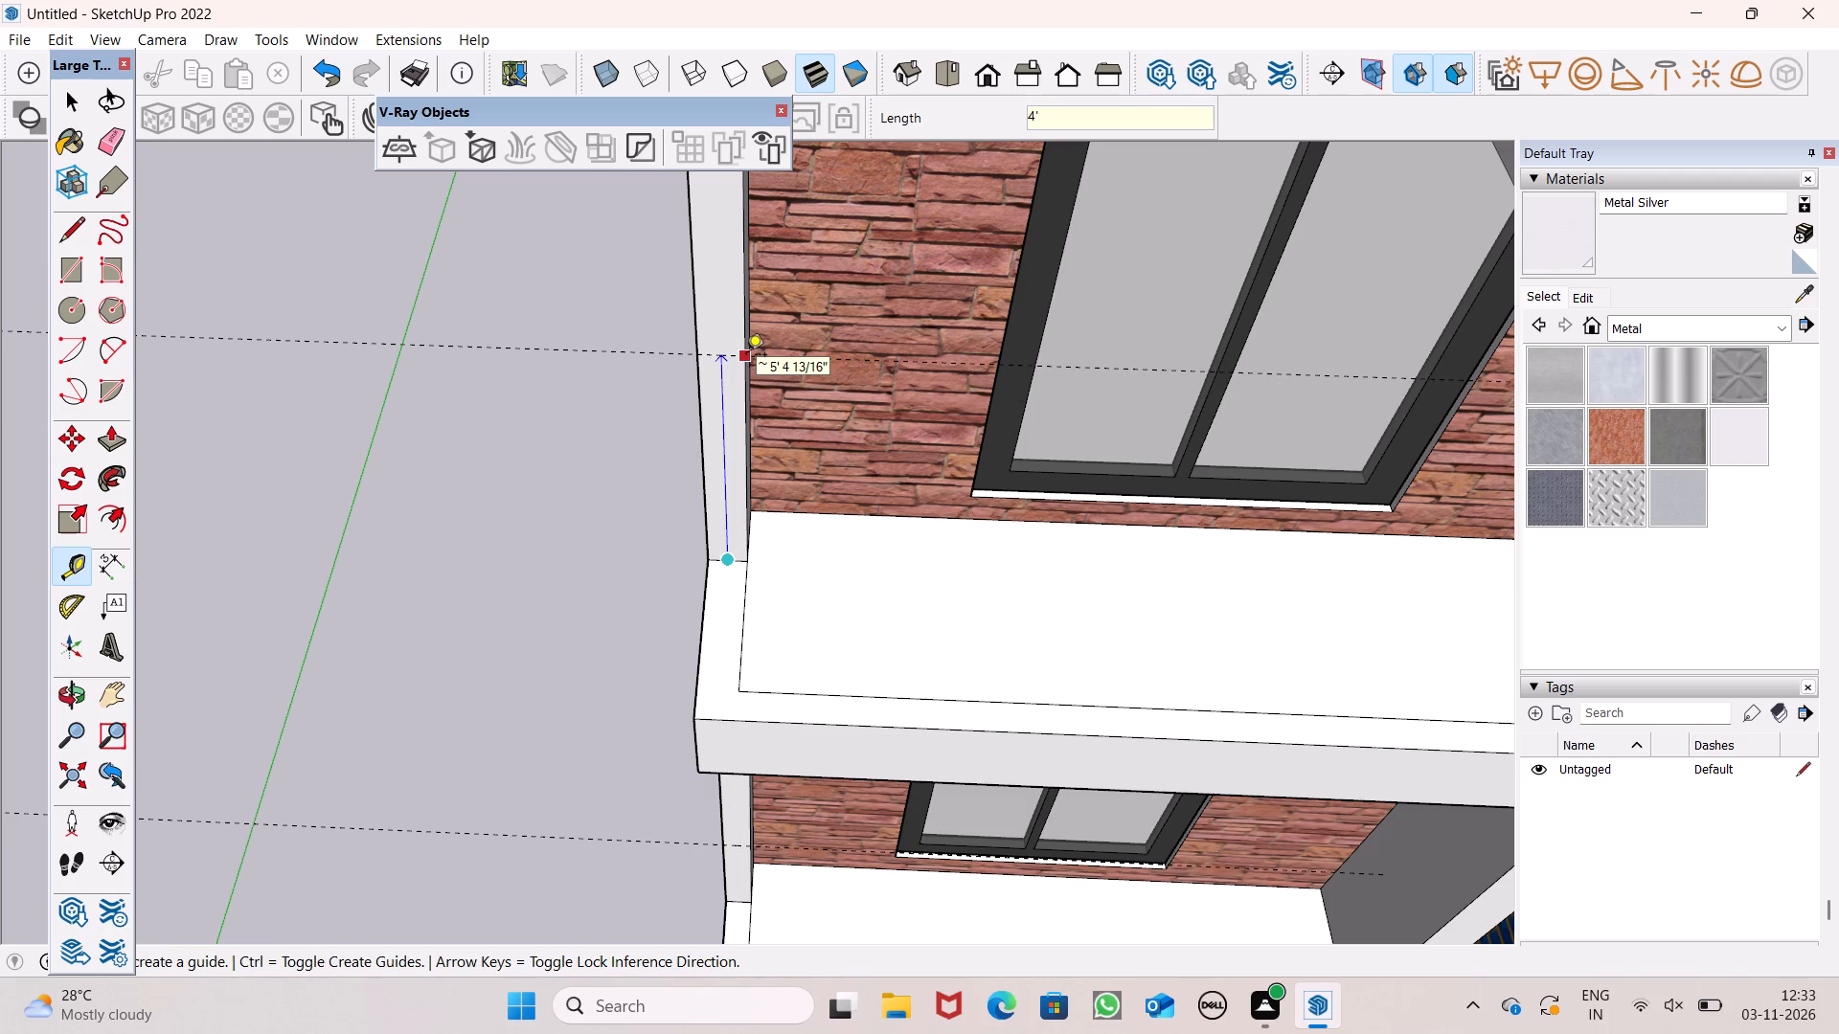
# Place a guide 4' above the outer pier's base edge on the red brick wing's second-highest slab.
pyautogui.scroll(-13, 808, 599)
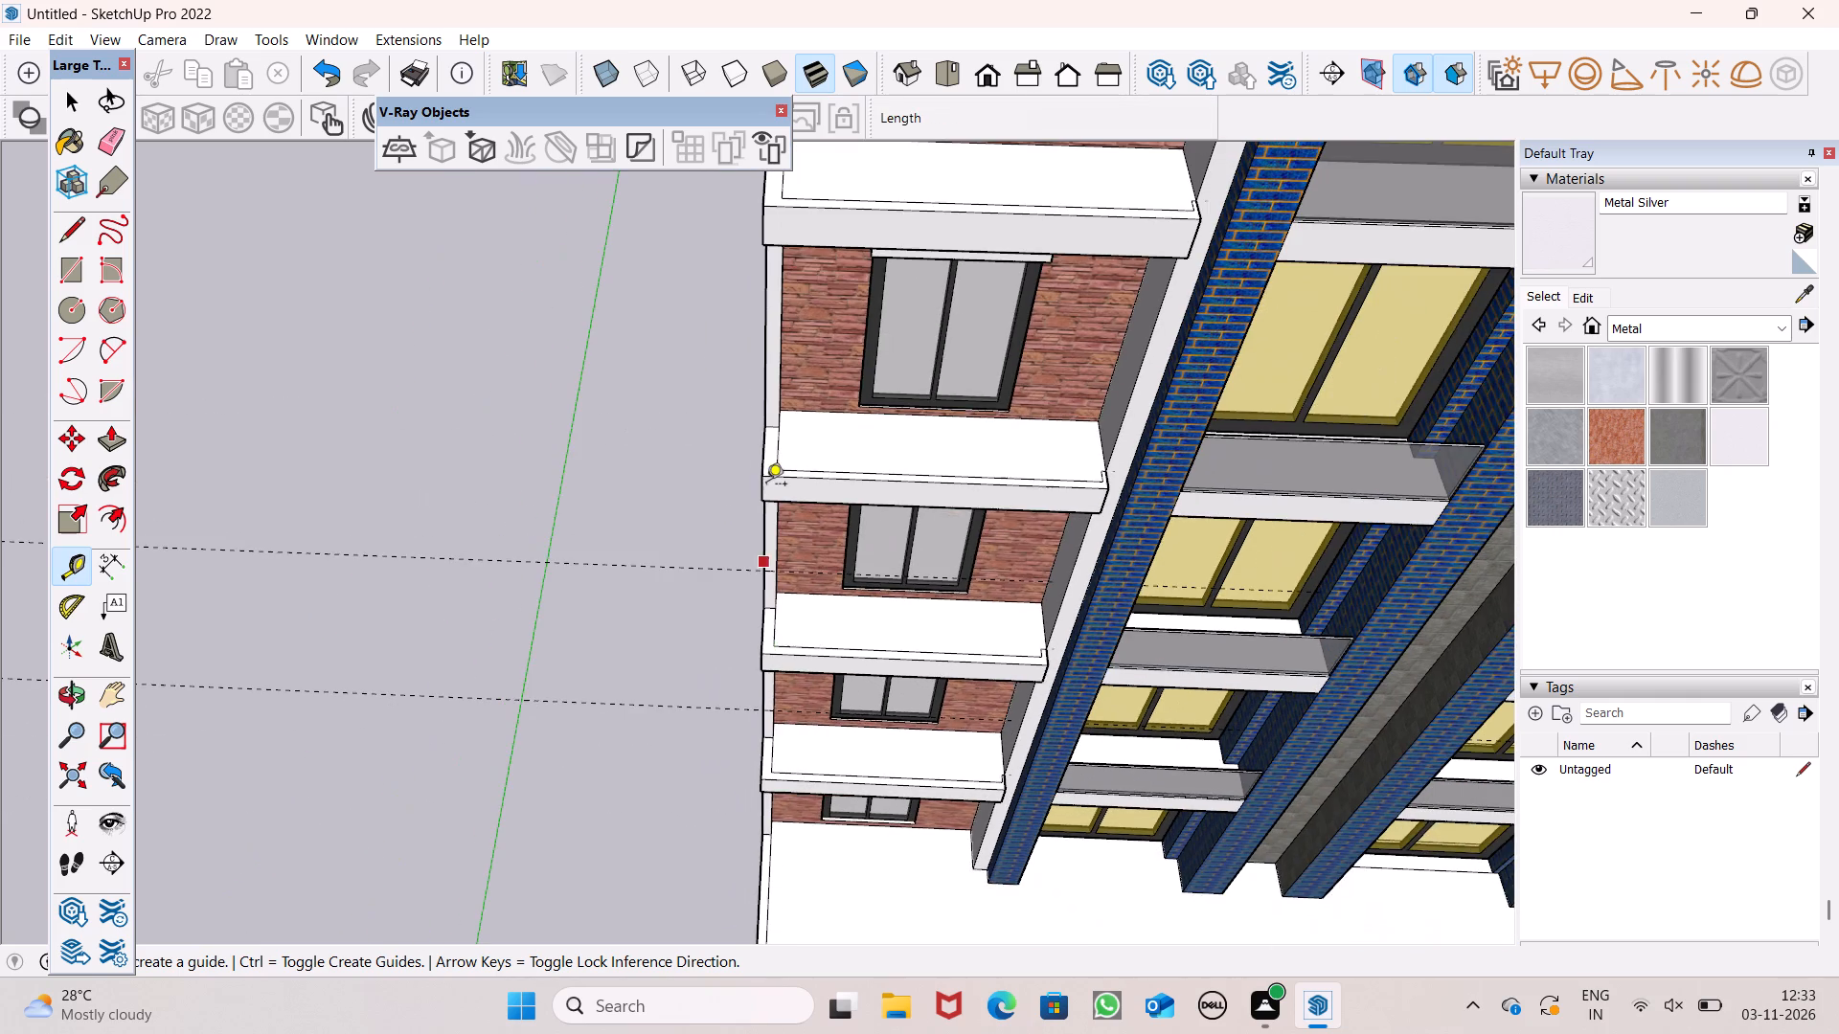
pyautogui.scroll(16, 767, 426)
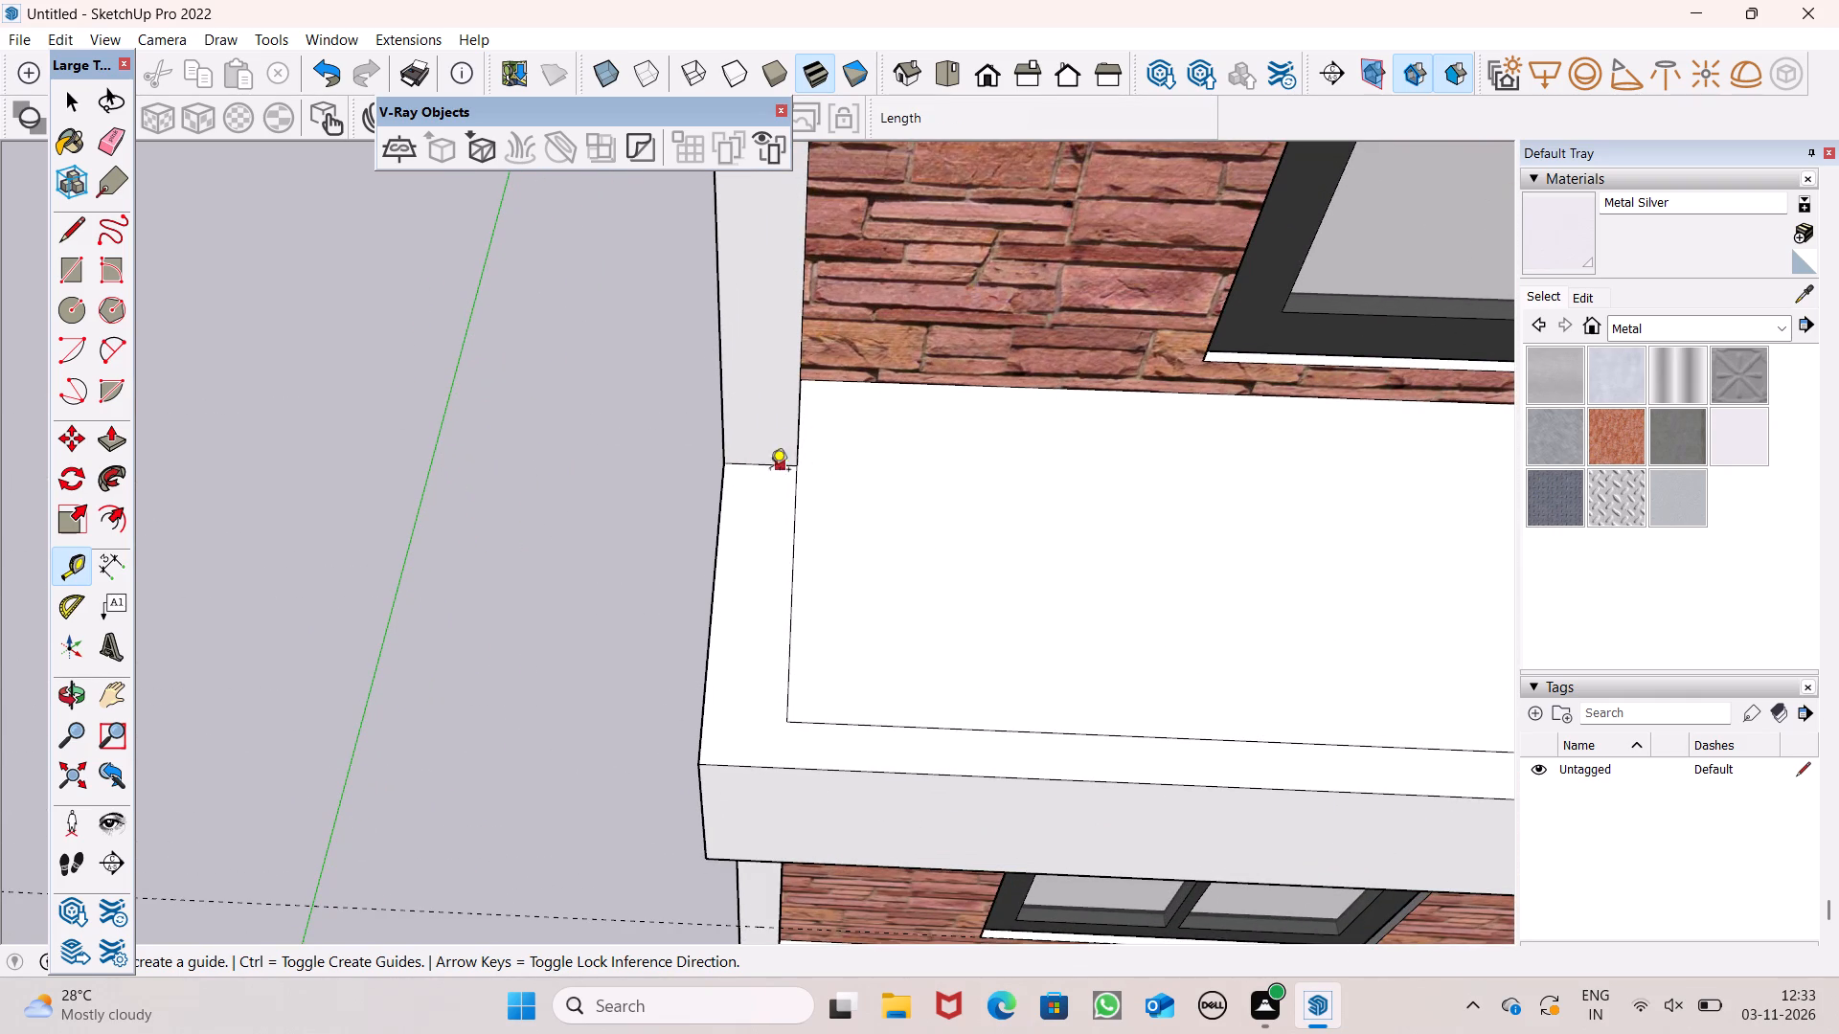
pyautogui.click(757, 471)
pyautogui.scroll(-8, 805, 536)
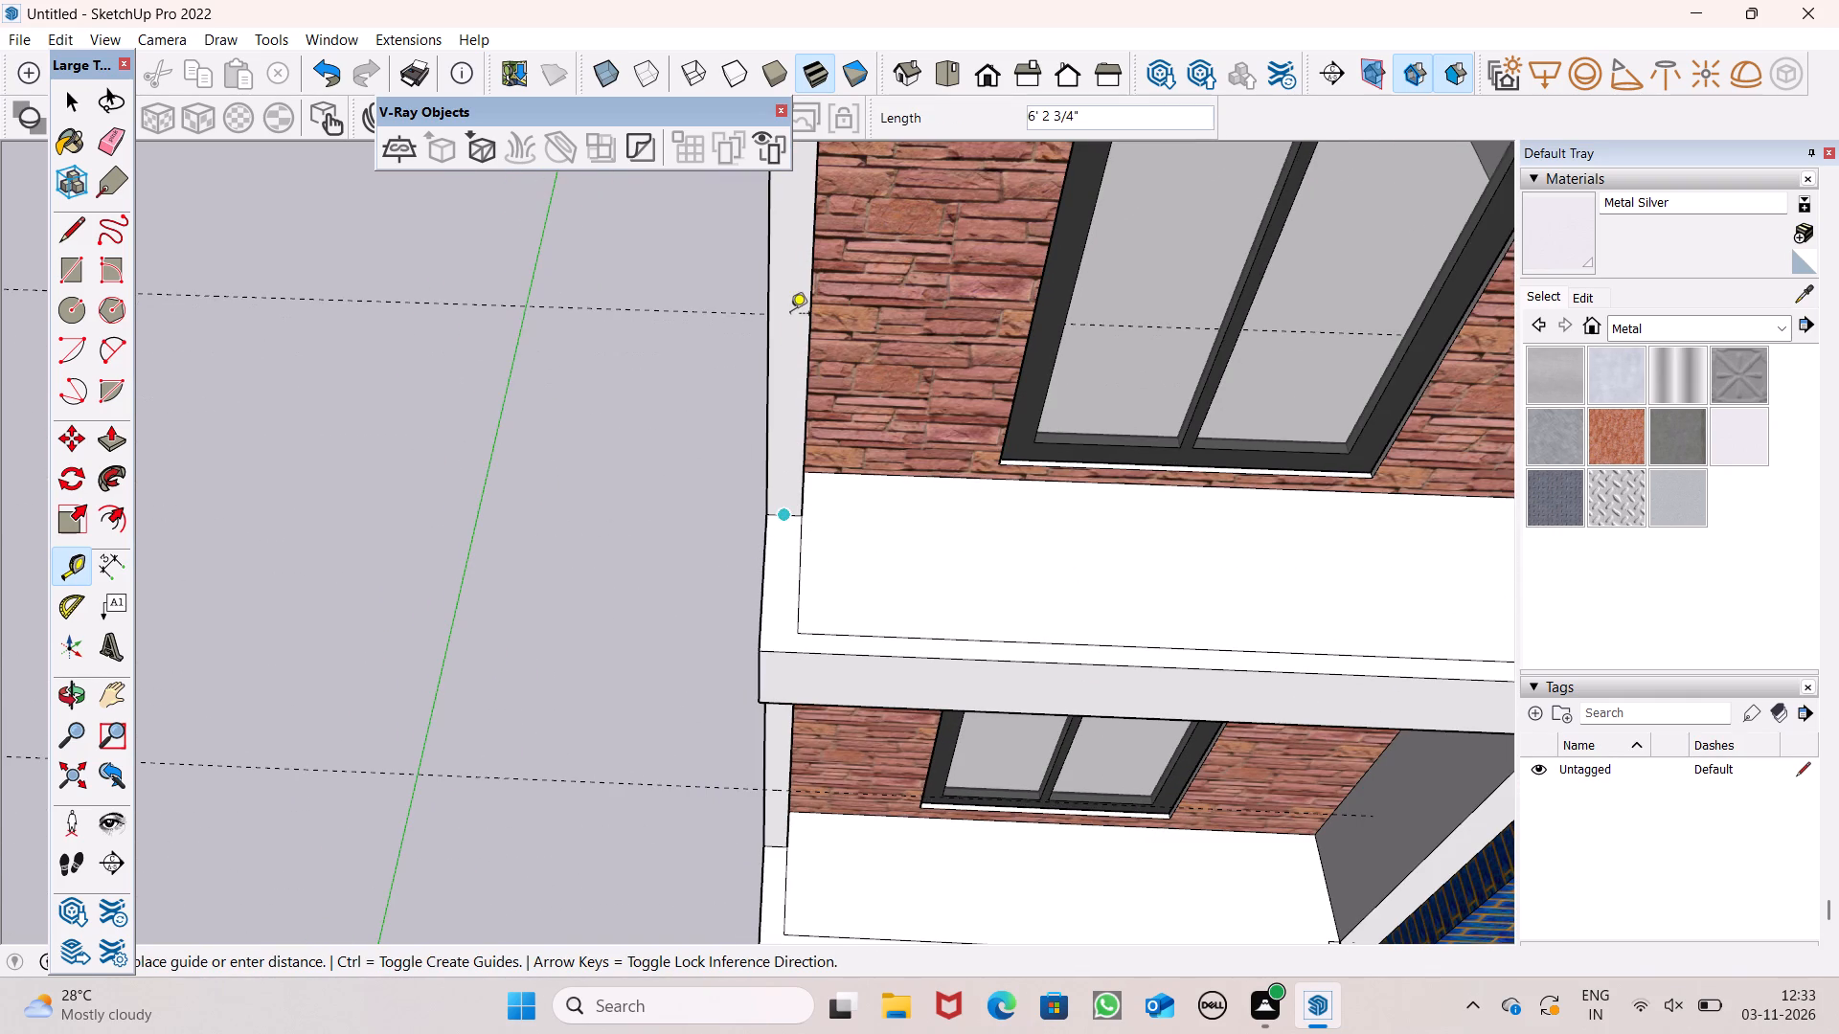
pyautogui.write("4'")
pyautogui.press('Return')
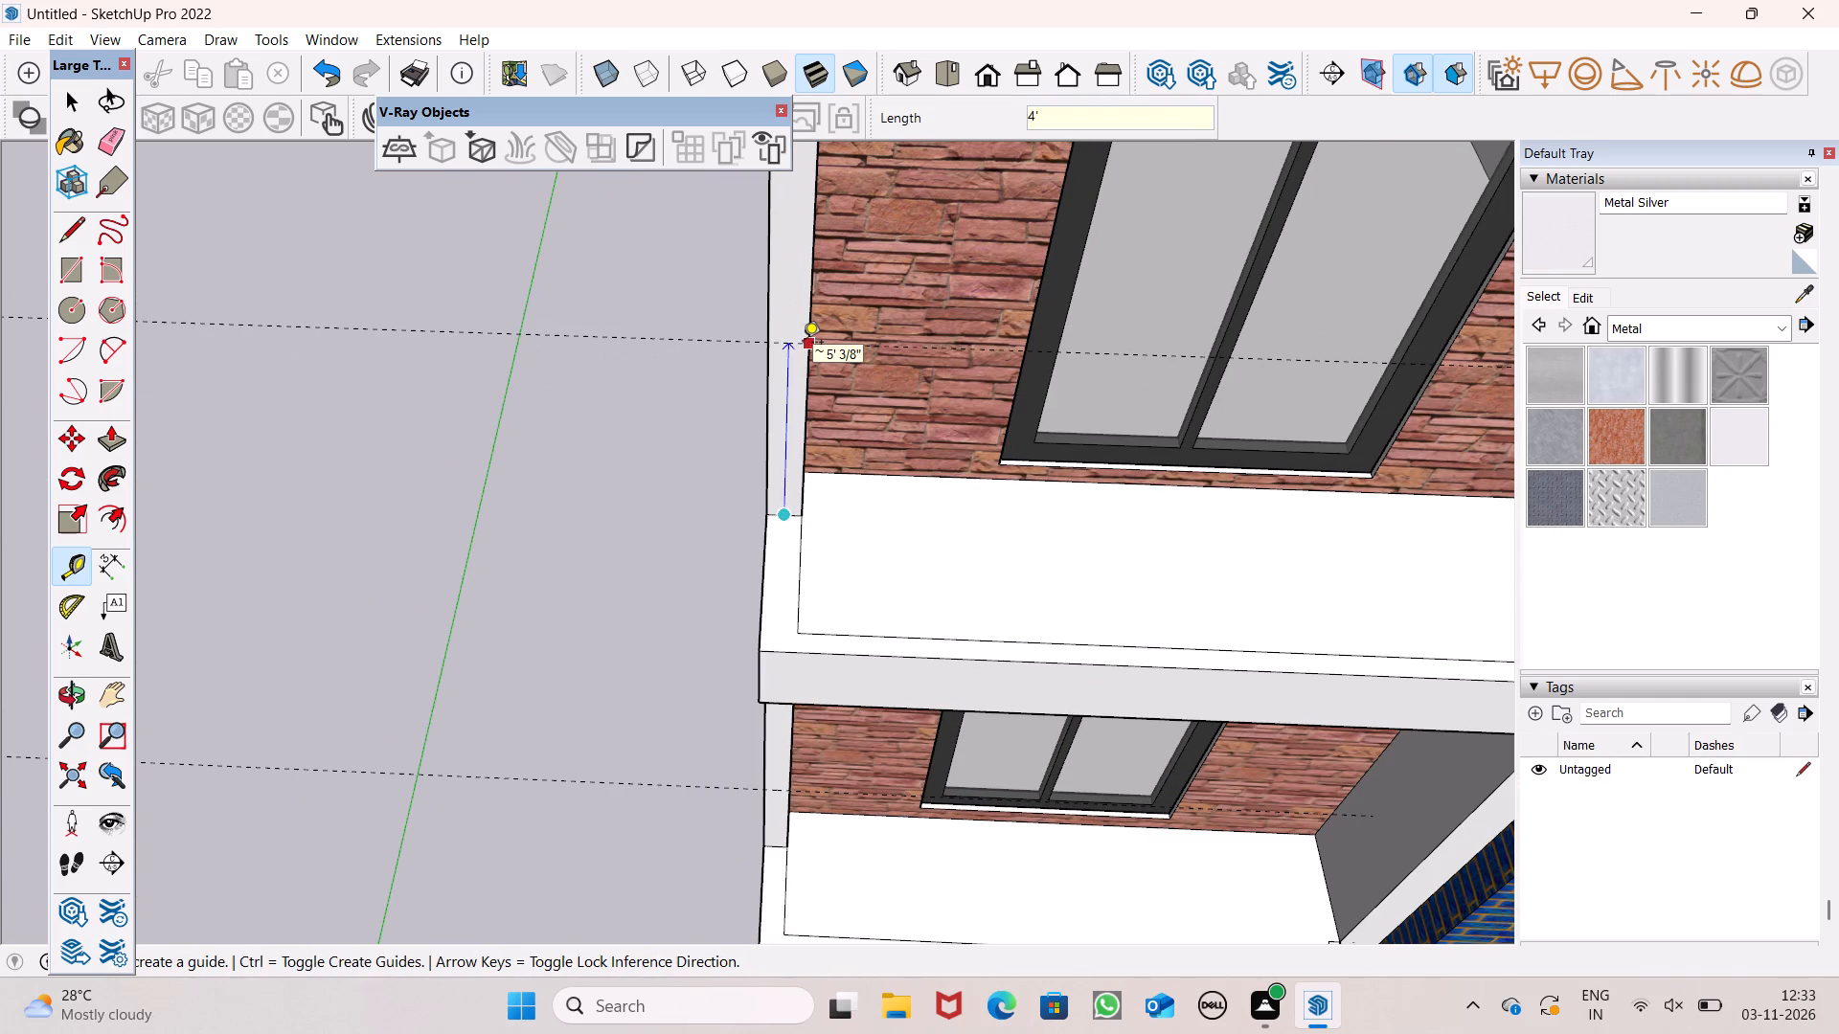
# Place a guide 4' above the outer pier's base edge on the red brick wing's highest slab.
pyautogui.scroll(-7, 806, 409)
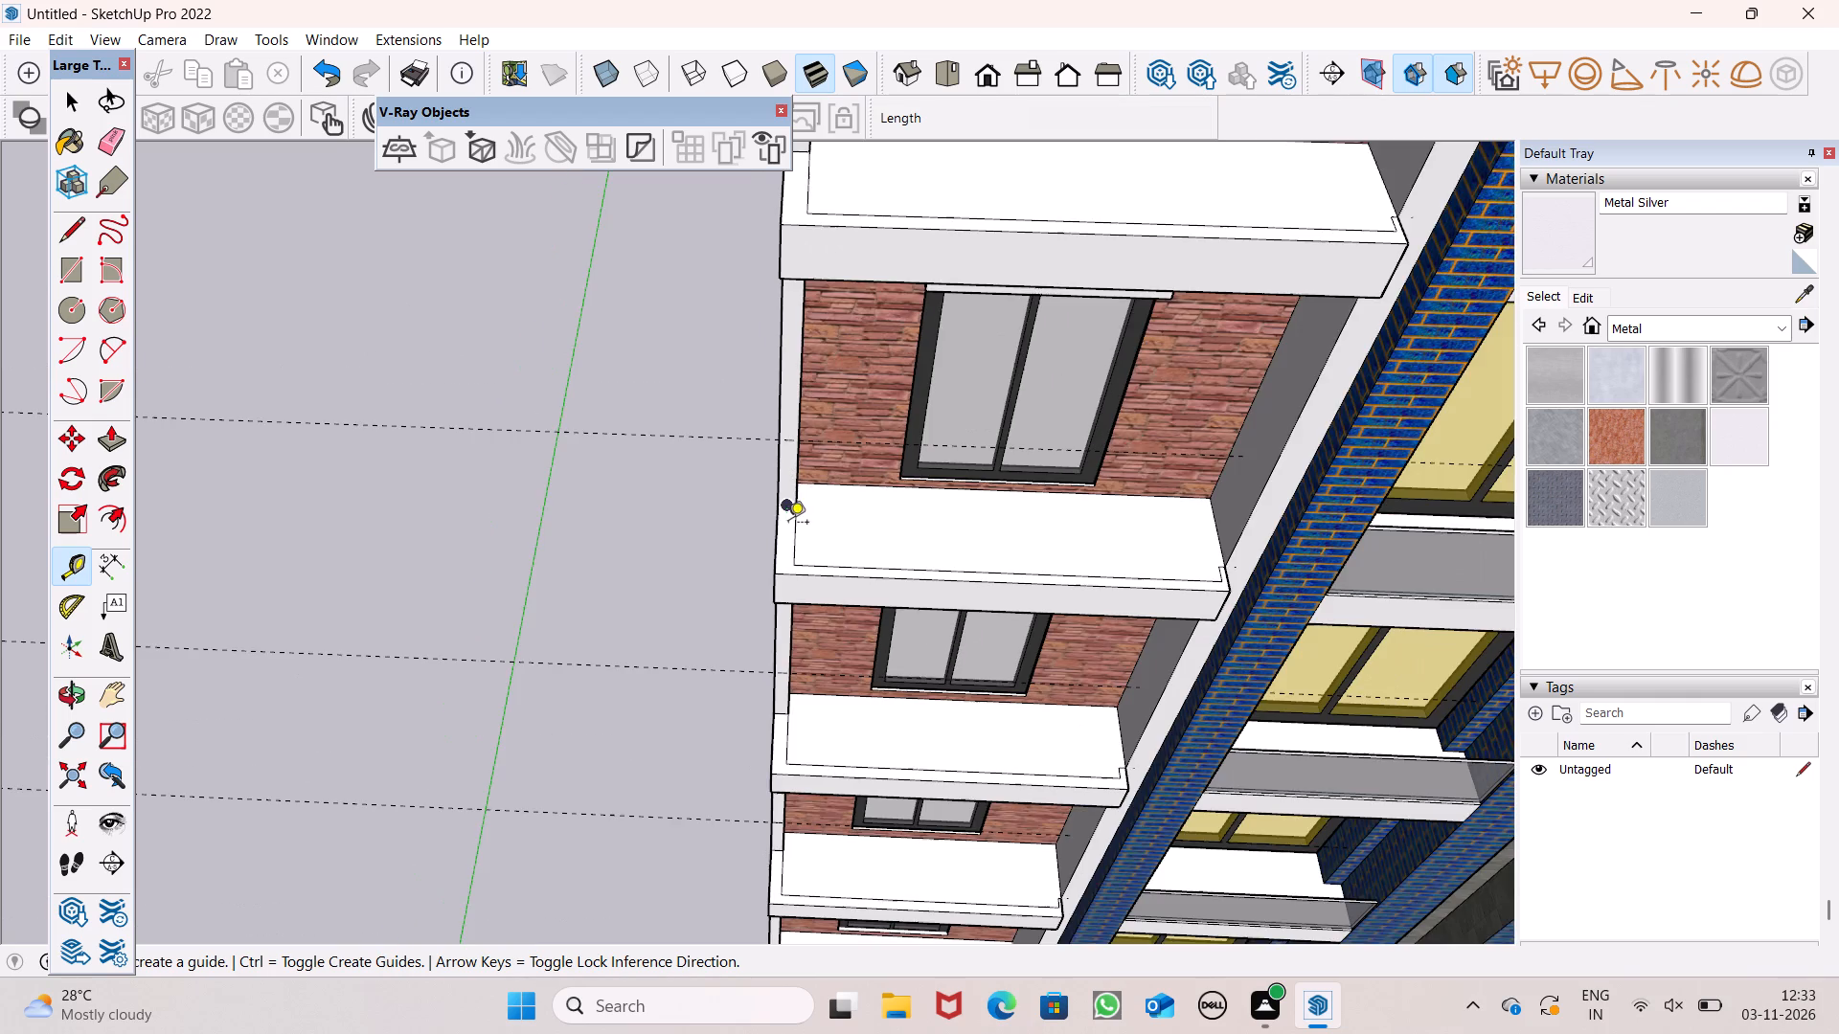
pyautogui.scroll(-5, 777, 562)
pyautogui.scroll(7, 783, 250)
pyautogui.scroll(-2, 793, 462)
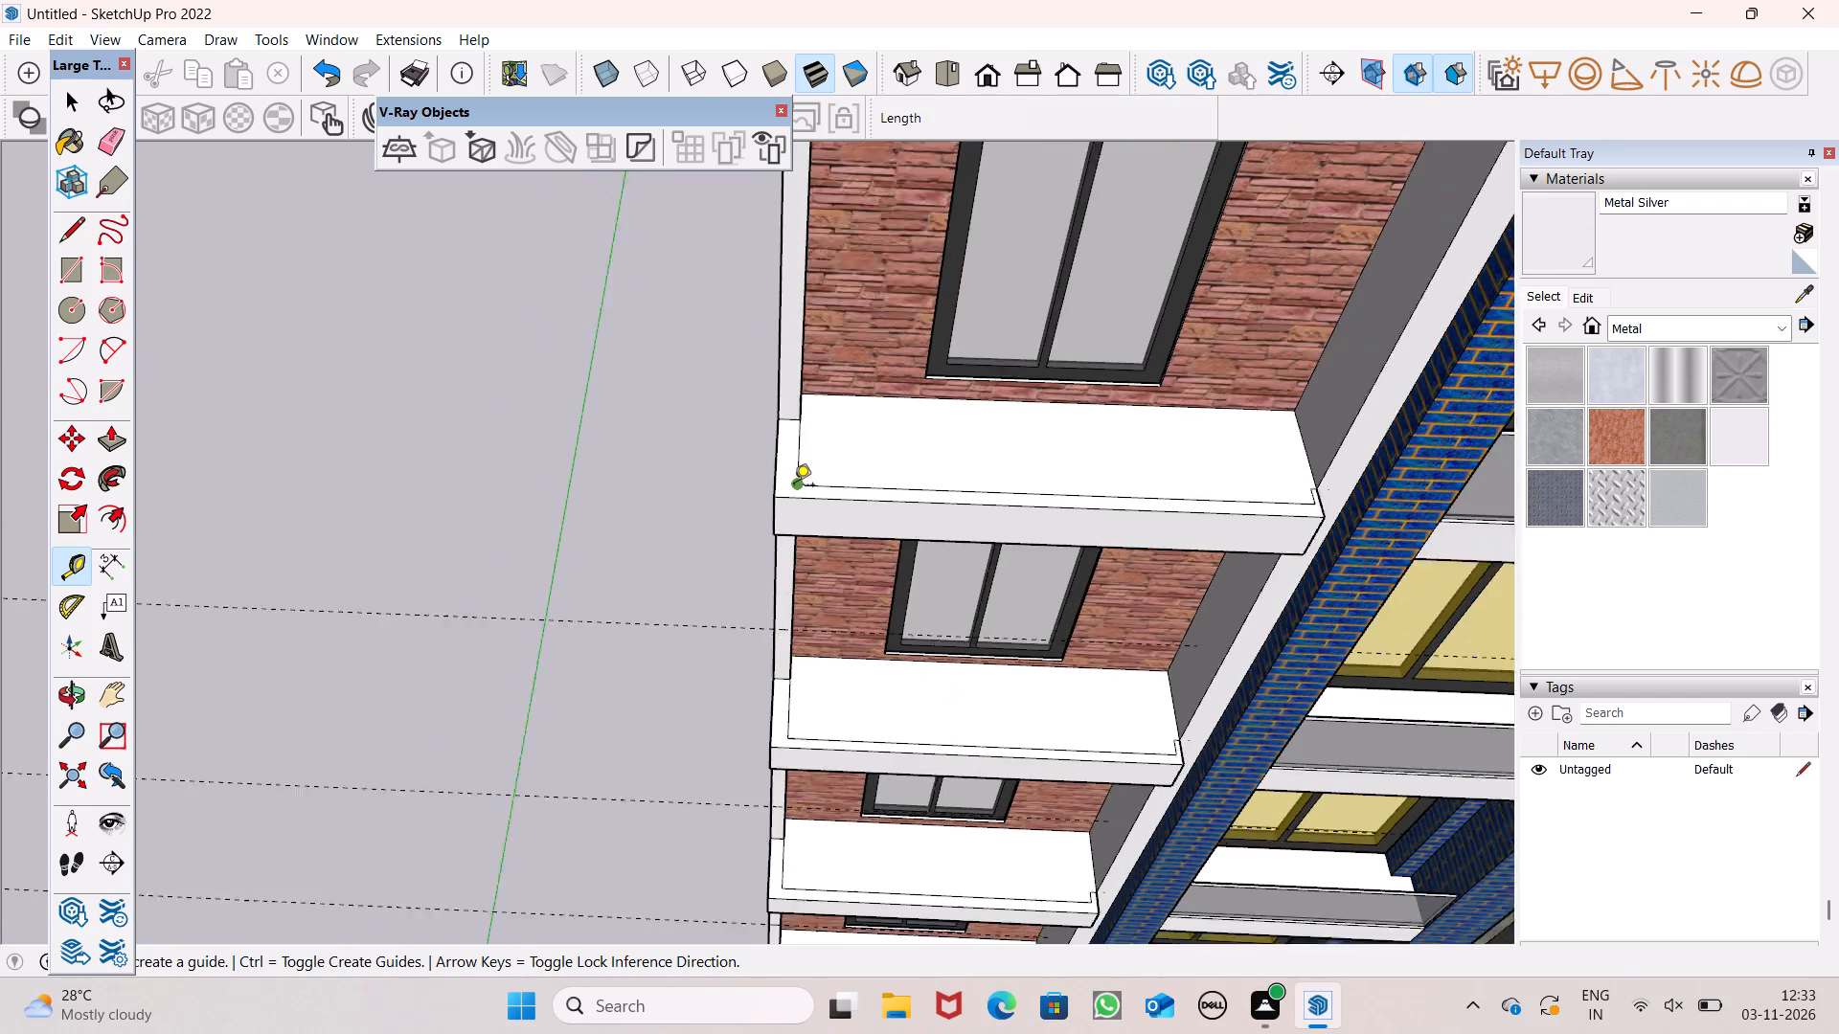
pyautogui.scroll(-2, 794, 486)
pyautogui.scroll(7, 775, 281)
pyautogui.scroll(-7, 817, 404)
pyautogui.scroll(1, 780, 379)
pyautogui.scroll(1, 844, 515)
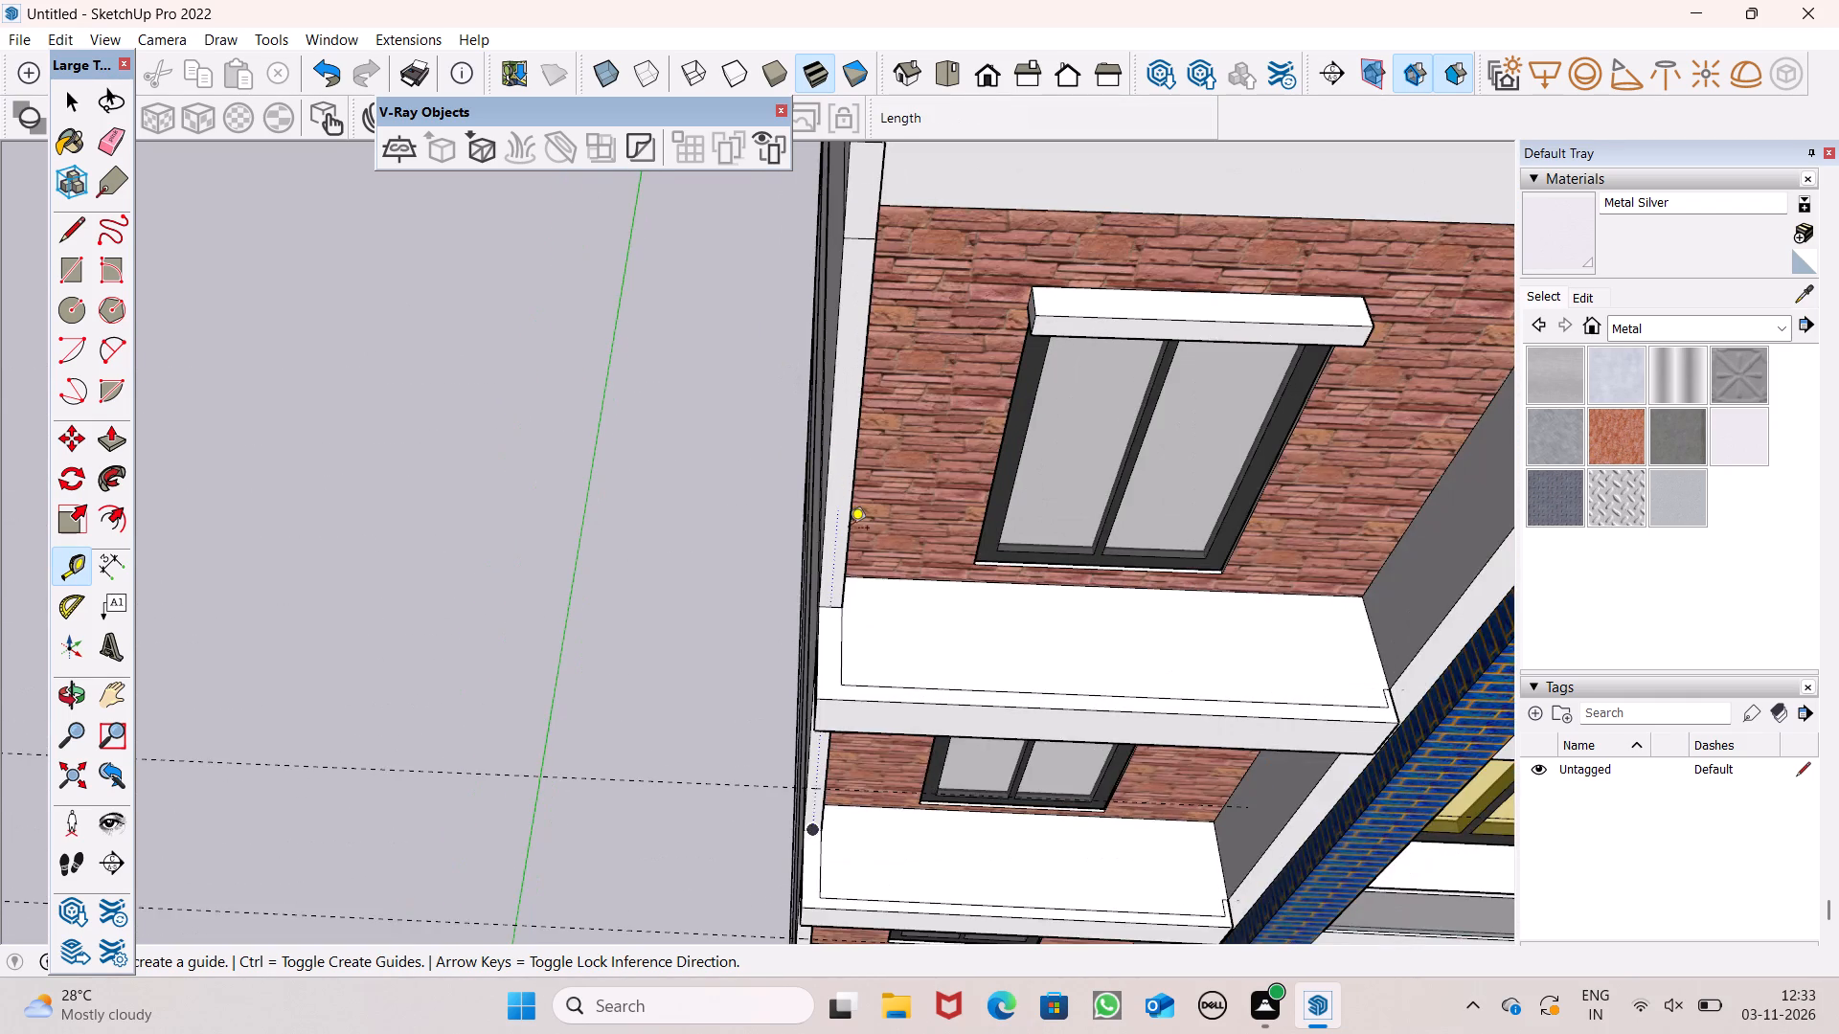
pyautogui.scroll(1, 849, 529)
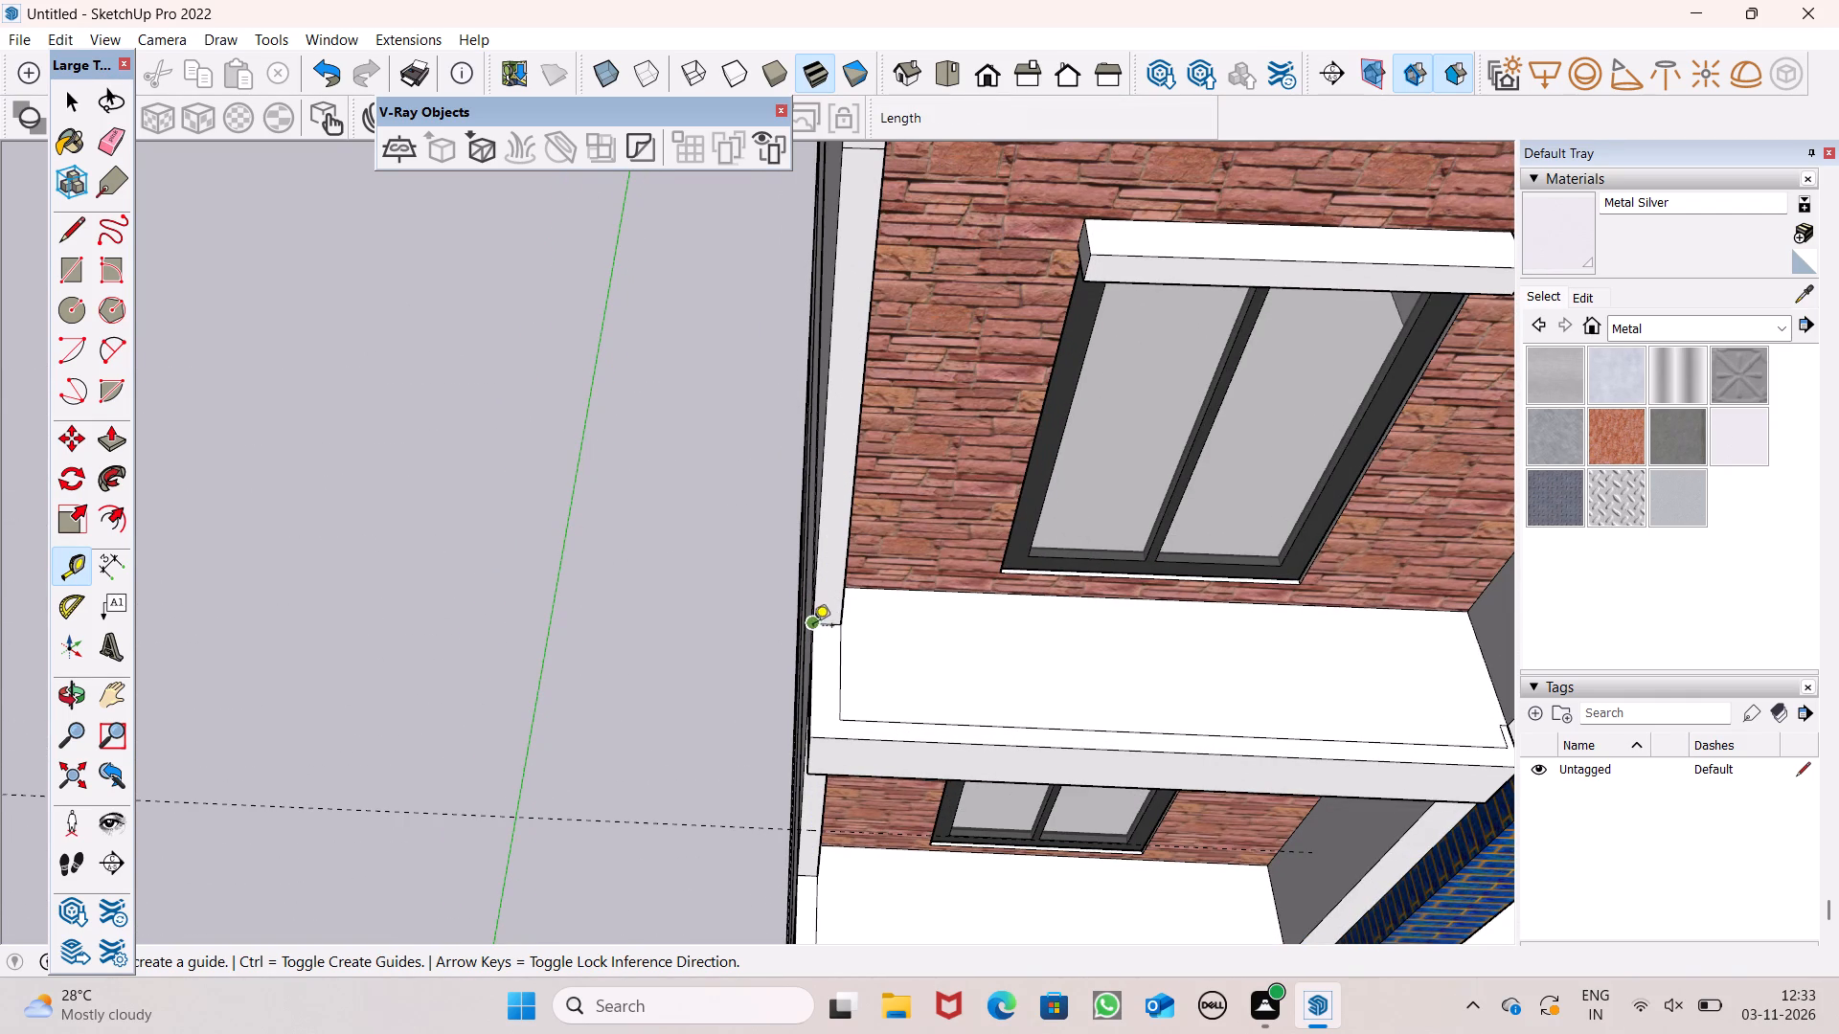
pyautogui.scroll(1, 826, 620)
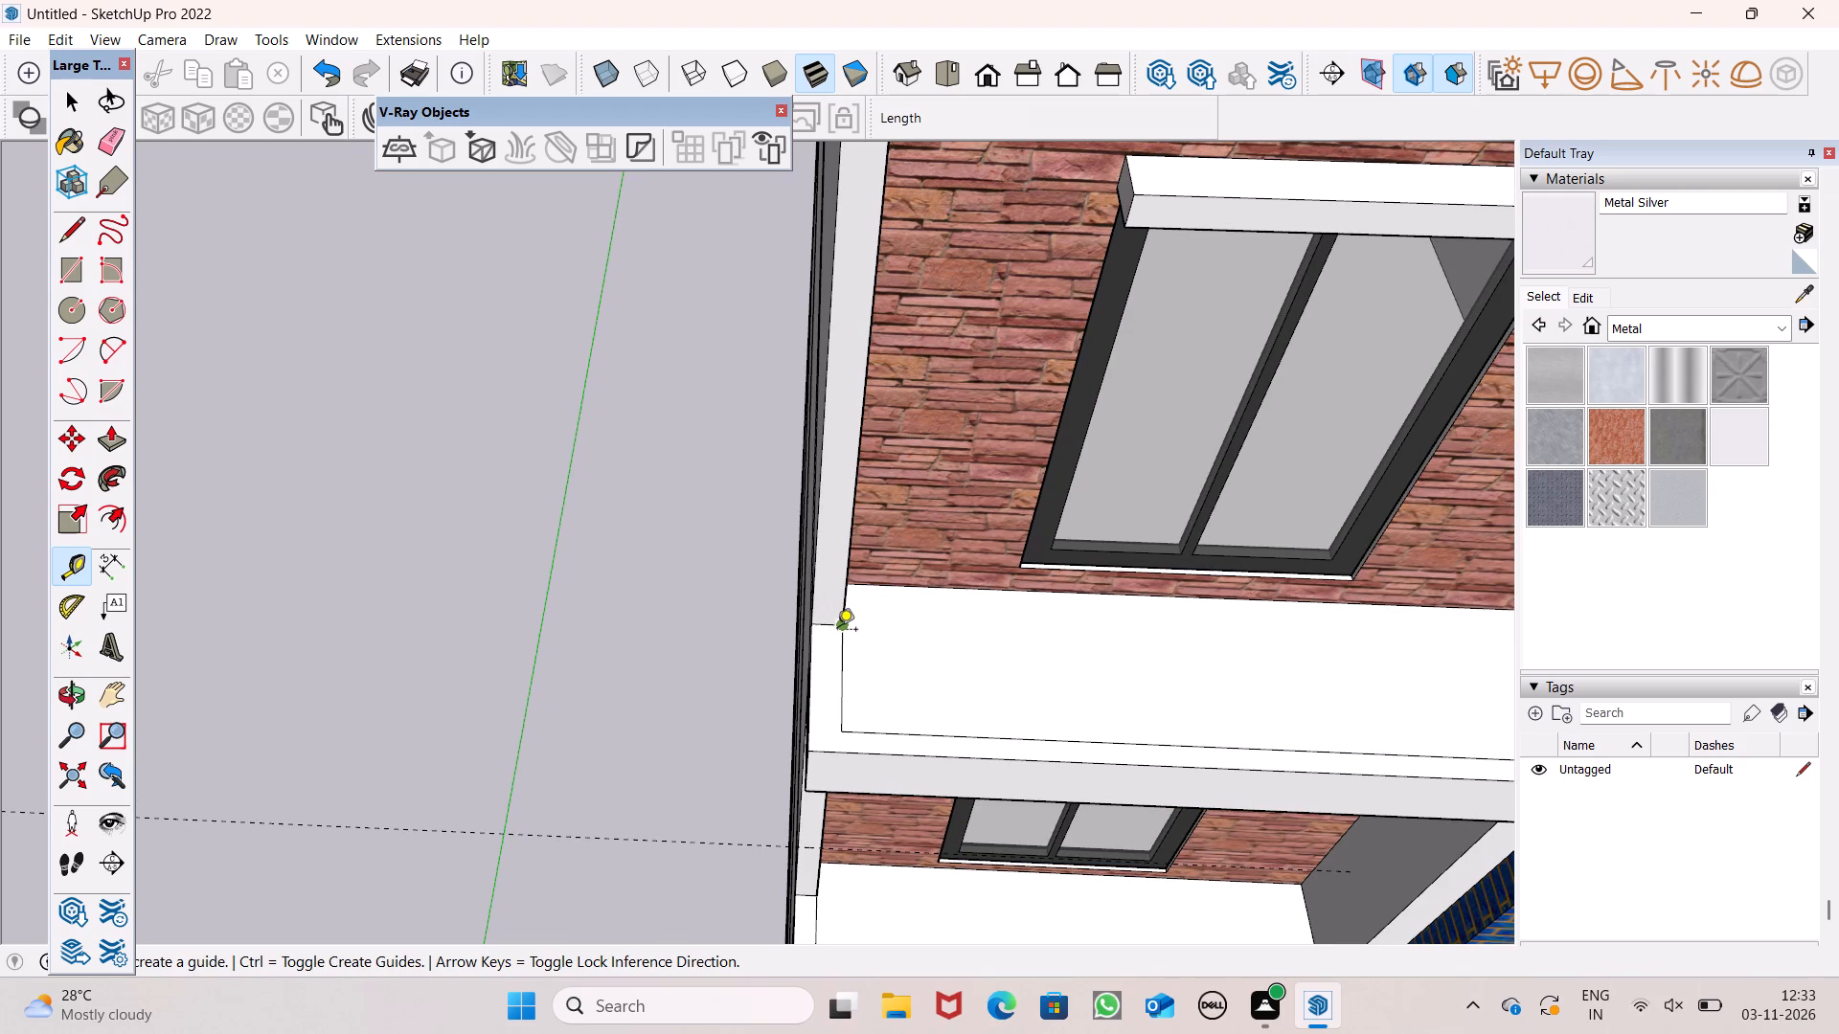
pyautogui.click(829, 627)
pyautogui.write("4'")
pyautogui.press('Return')
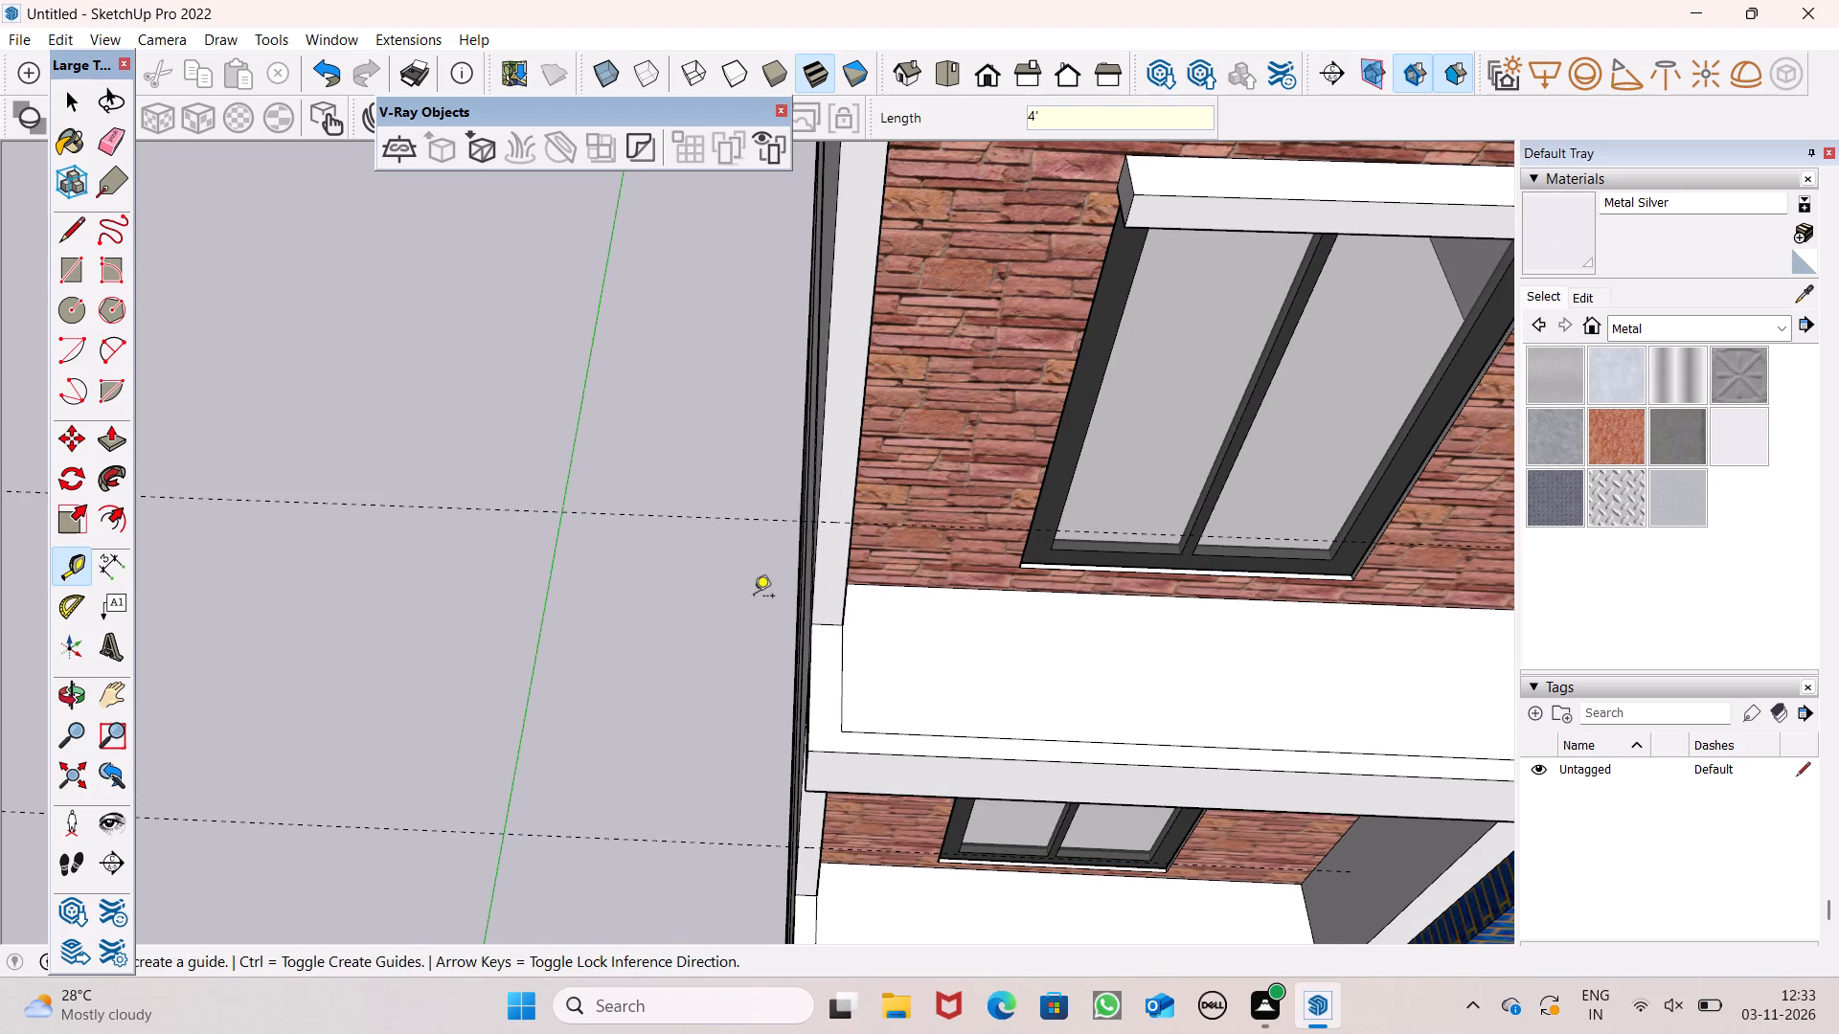
# Draw a 9" line across the outer pier's face along the guide above the red brick wing's highest slab.
pyautogui.scroll(-7, 754, 610)
pyautogui.moveTo(960, 701); pyautogui.dragTo(959, 434, button='middle')
pyautogui.click(67, 227)
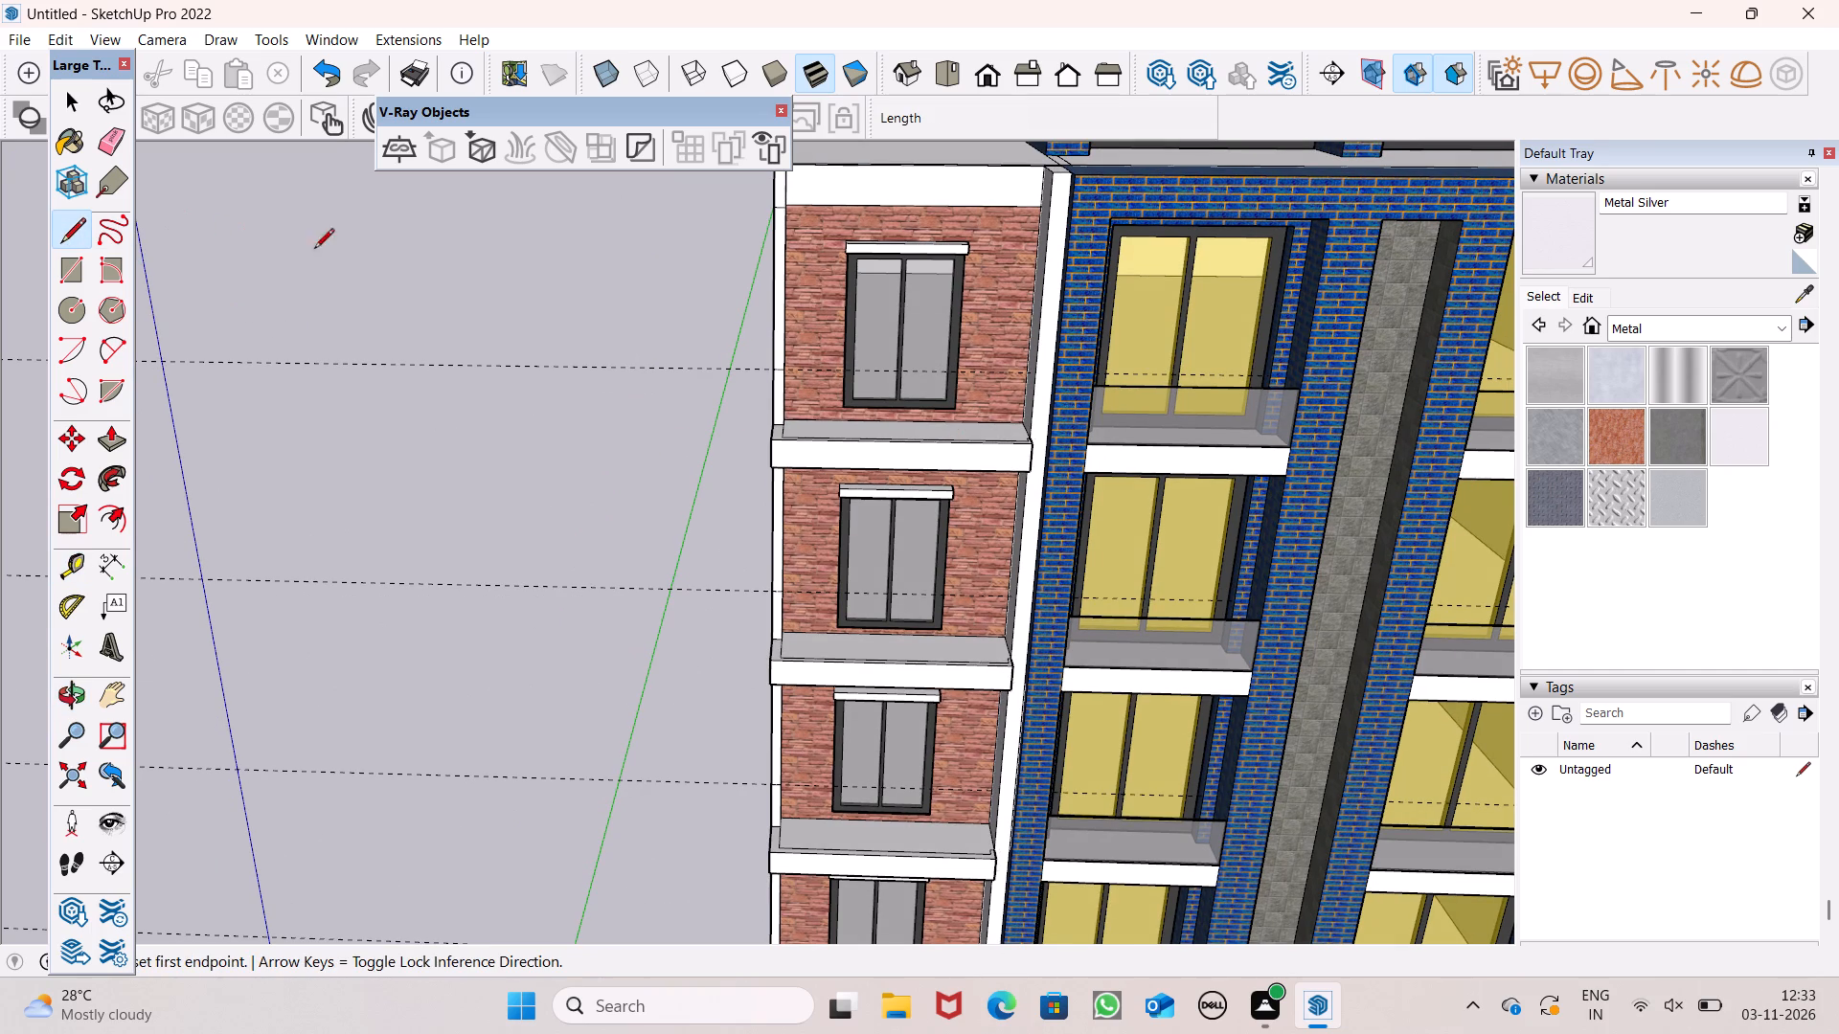
pyautogui.scroll(6, 789, 327)
pyautogui.scroll(7, 739, 405)
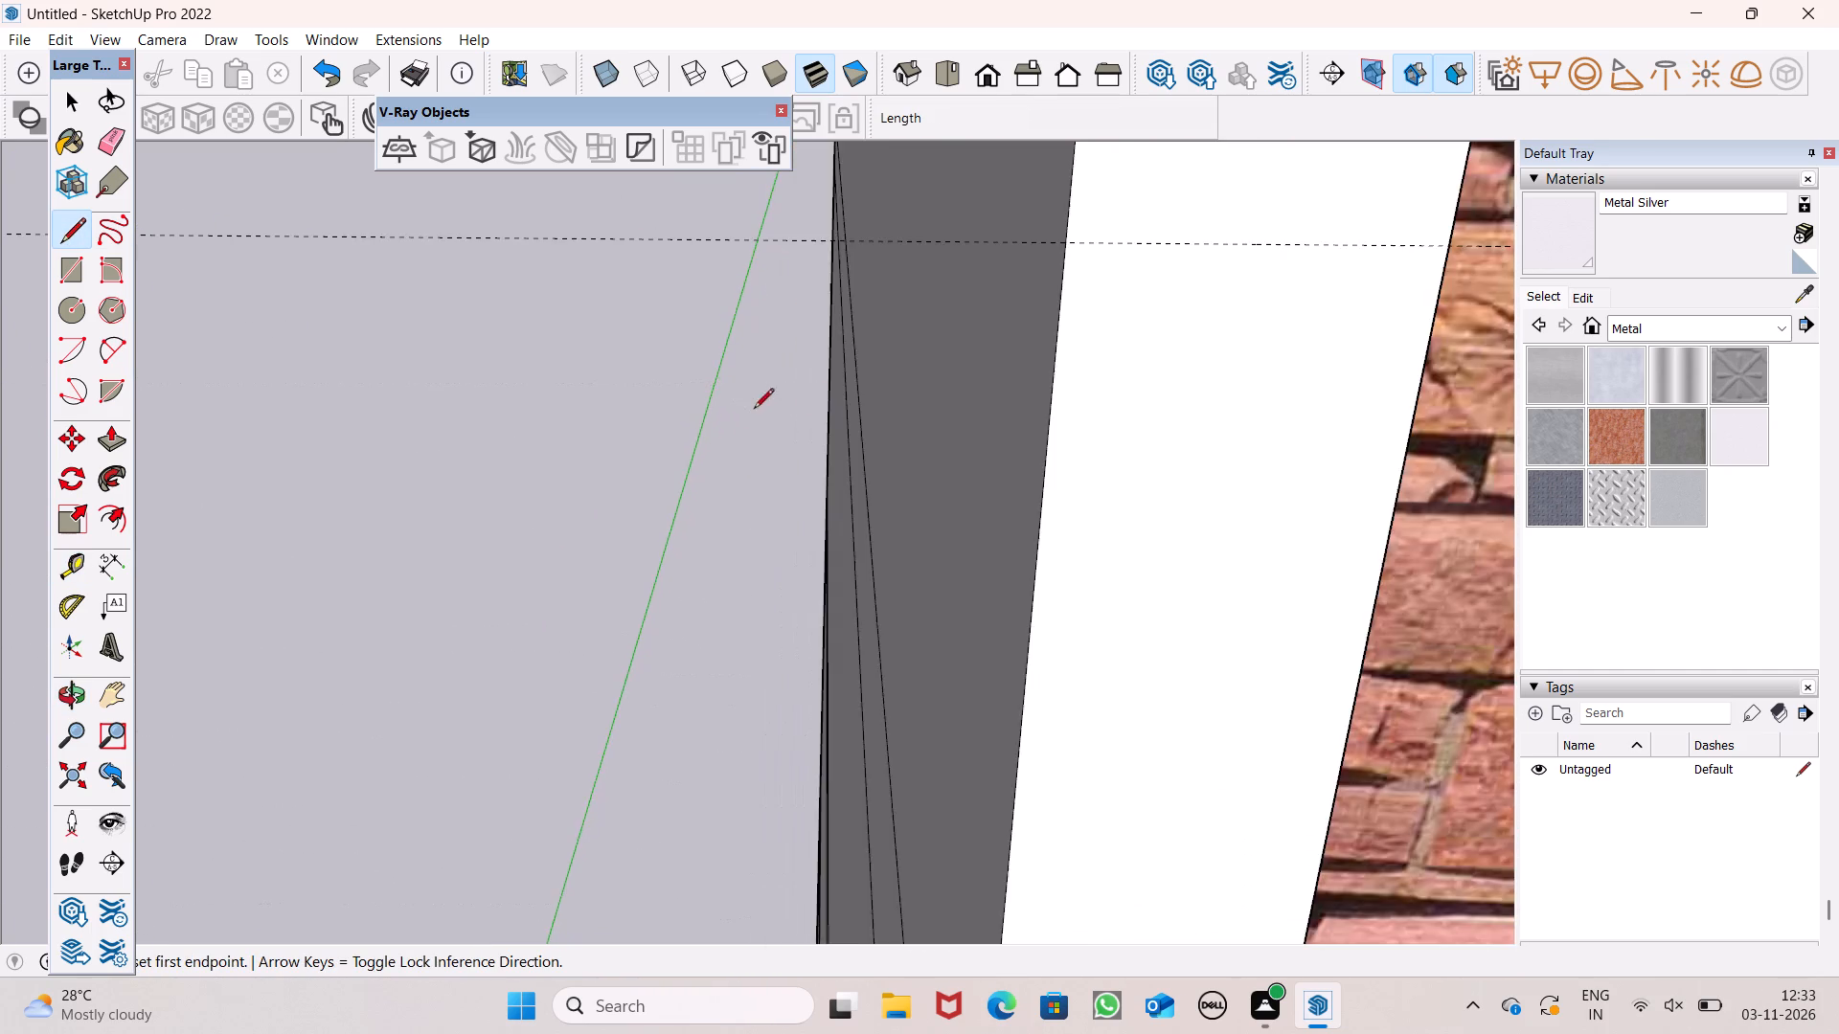
pyautogui.scroll(-3, 816, 407)
pyautogui.scroll(6, 841, 407)
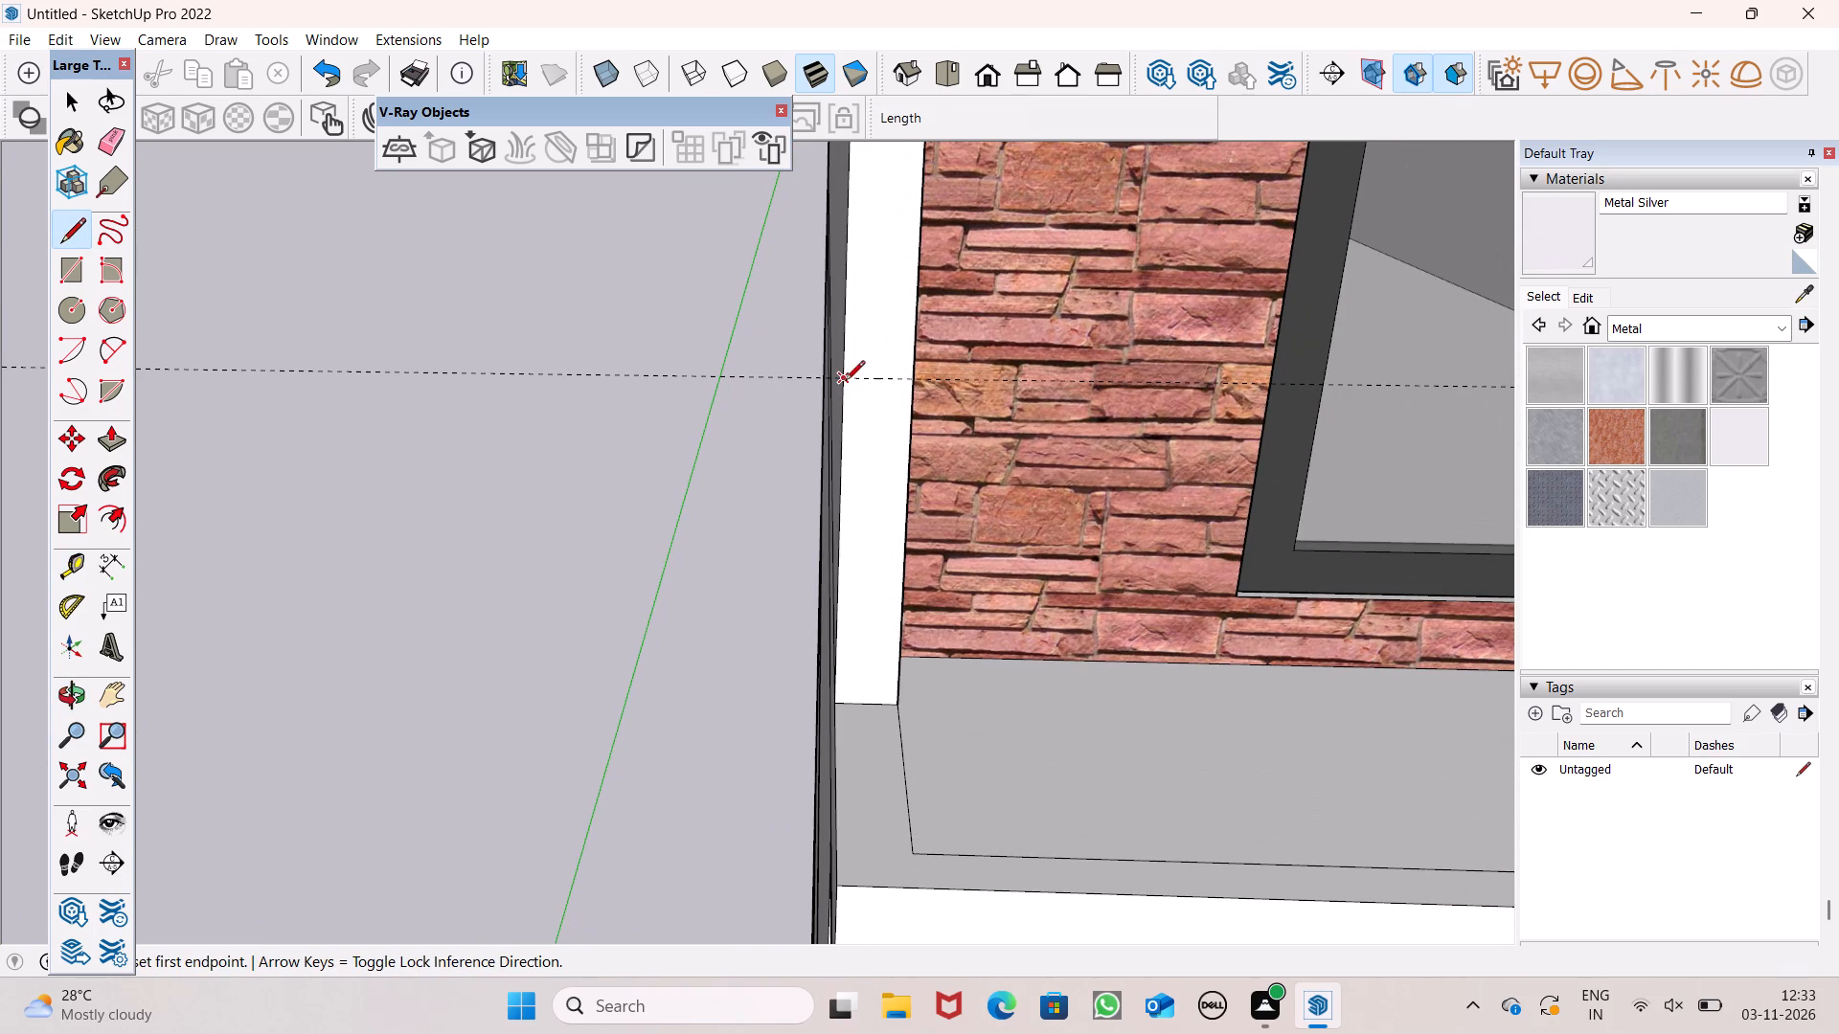
pyautogui.click(845, 377)
pyautogui.scroll(5, 896, 377)
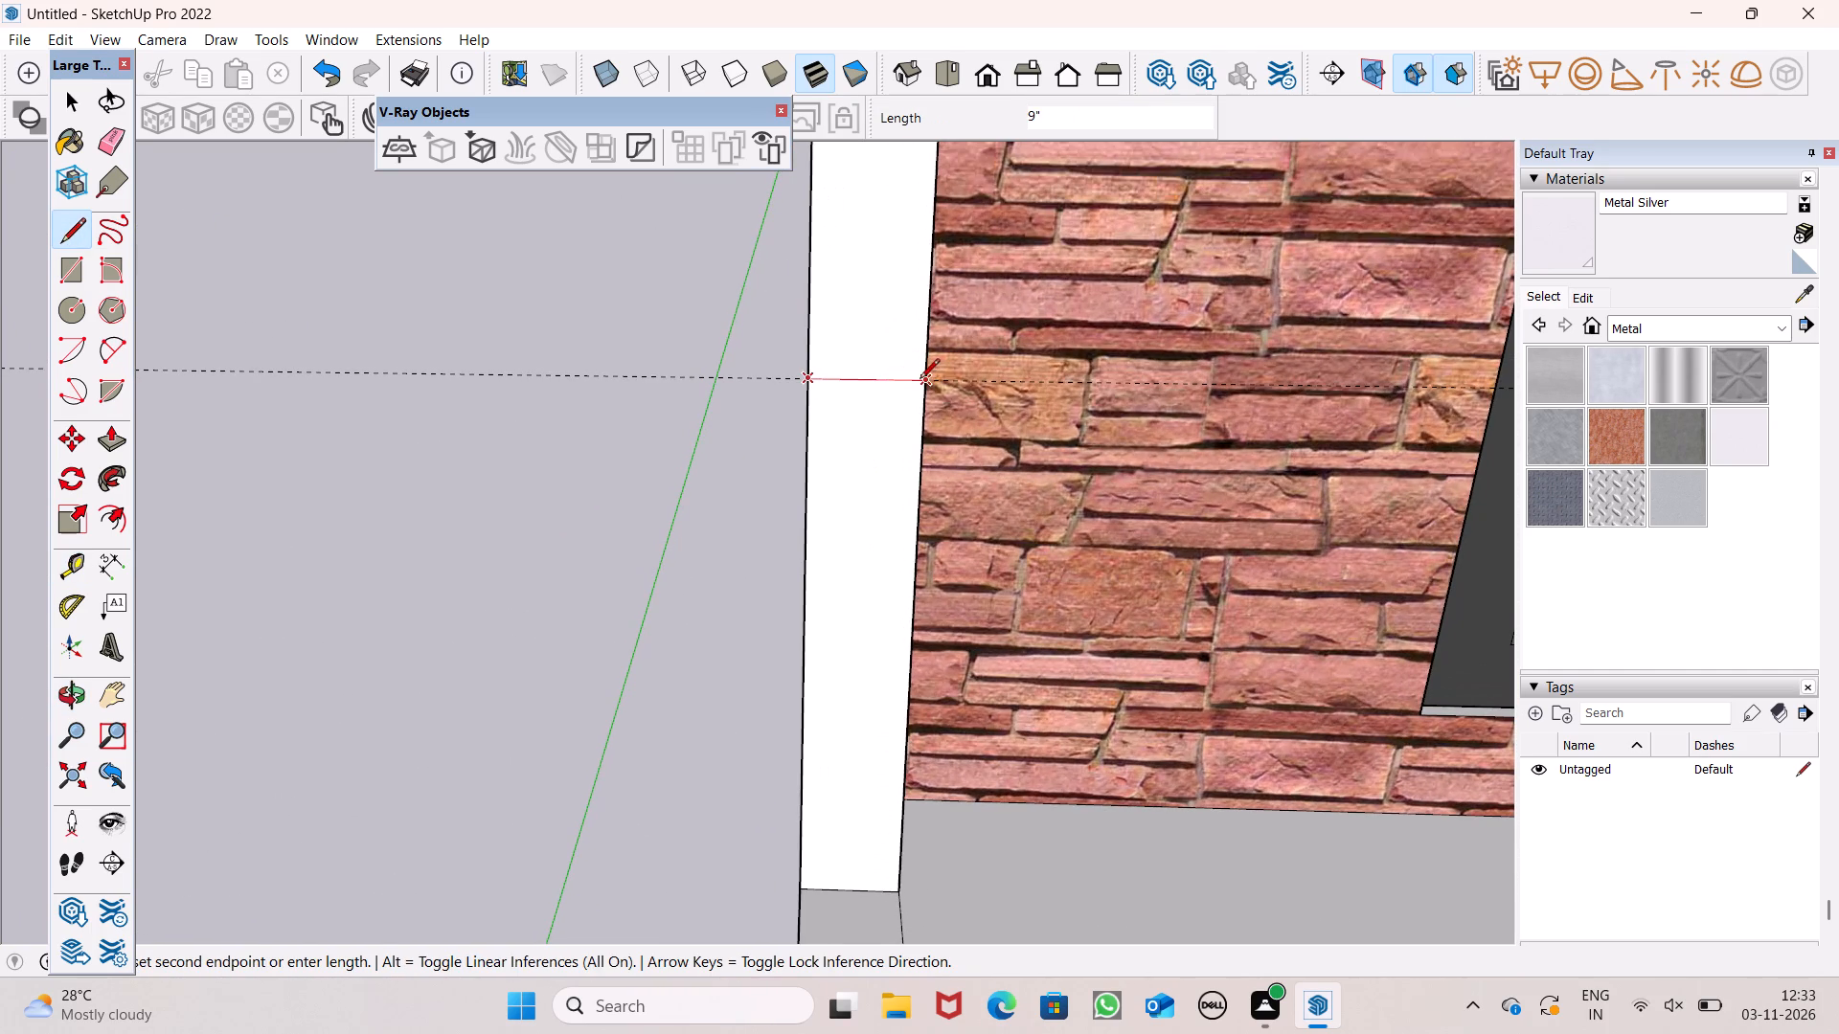
pyautogui.click(919, 380)
# Draw a line across the outer pier's face along the guide above the red brick wing's second-highest slab.
pyautogui.scroll(-4, 865, 258)
pyautogui.scroll(-7, 847, 161)
pyautogui.scroll(-6, 873, 482)
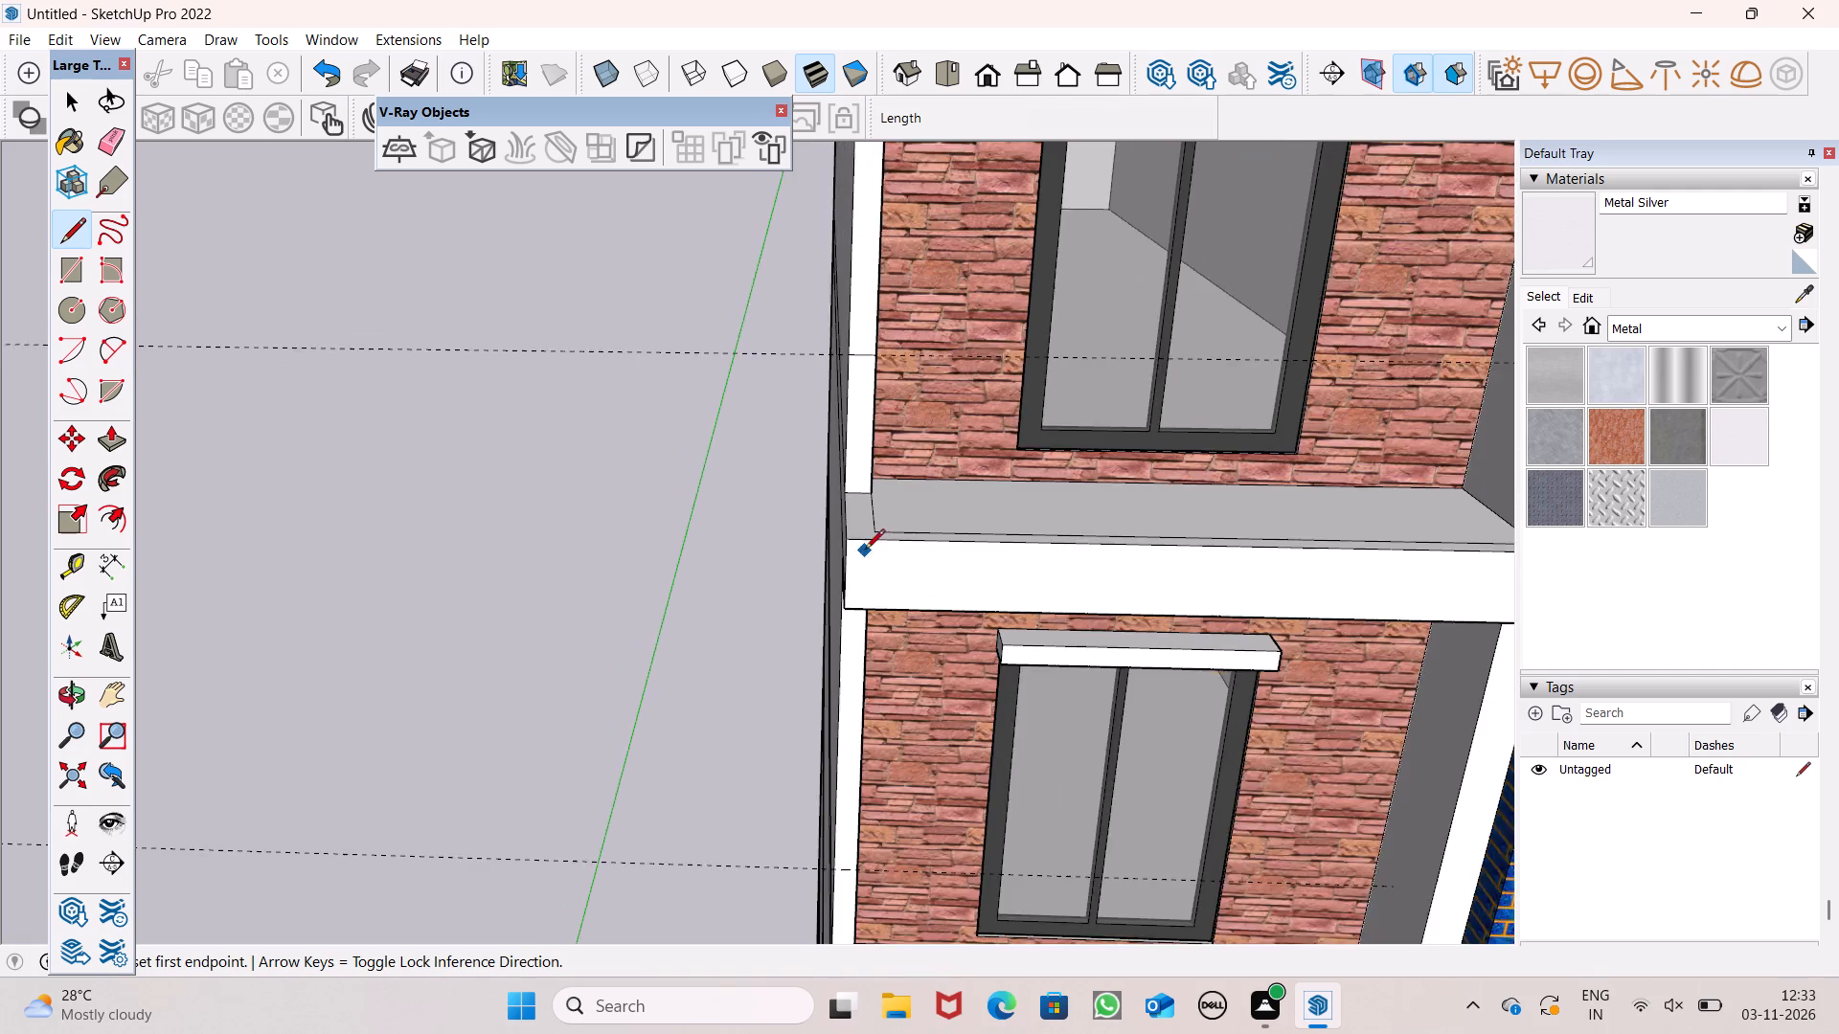
pyautogui.scroll(-6, 717, 287)
pyautogui.scroll(7, 818, 726)
pyautogui.scroll(7, 734, 613)
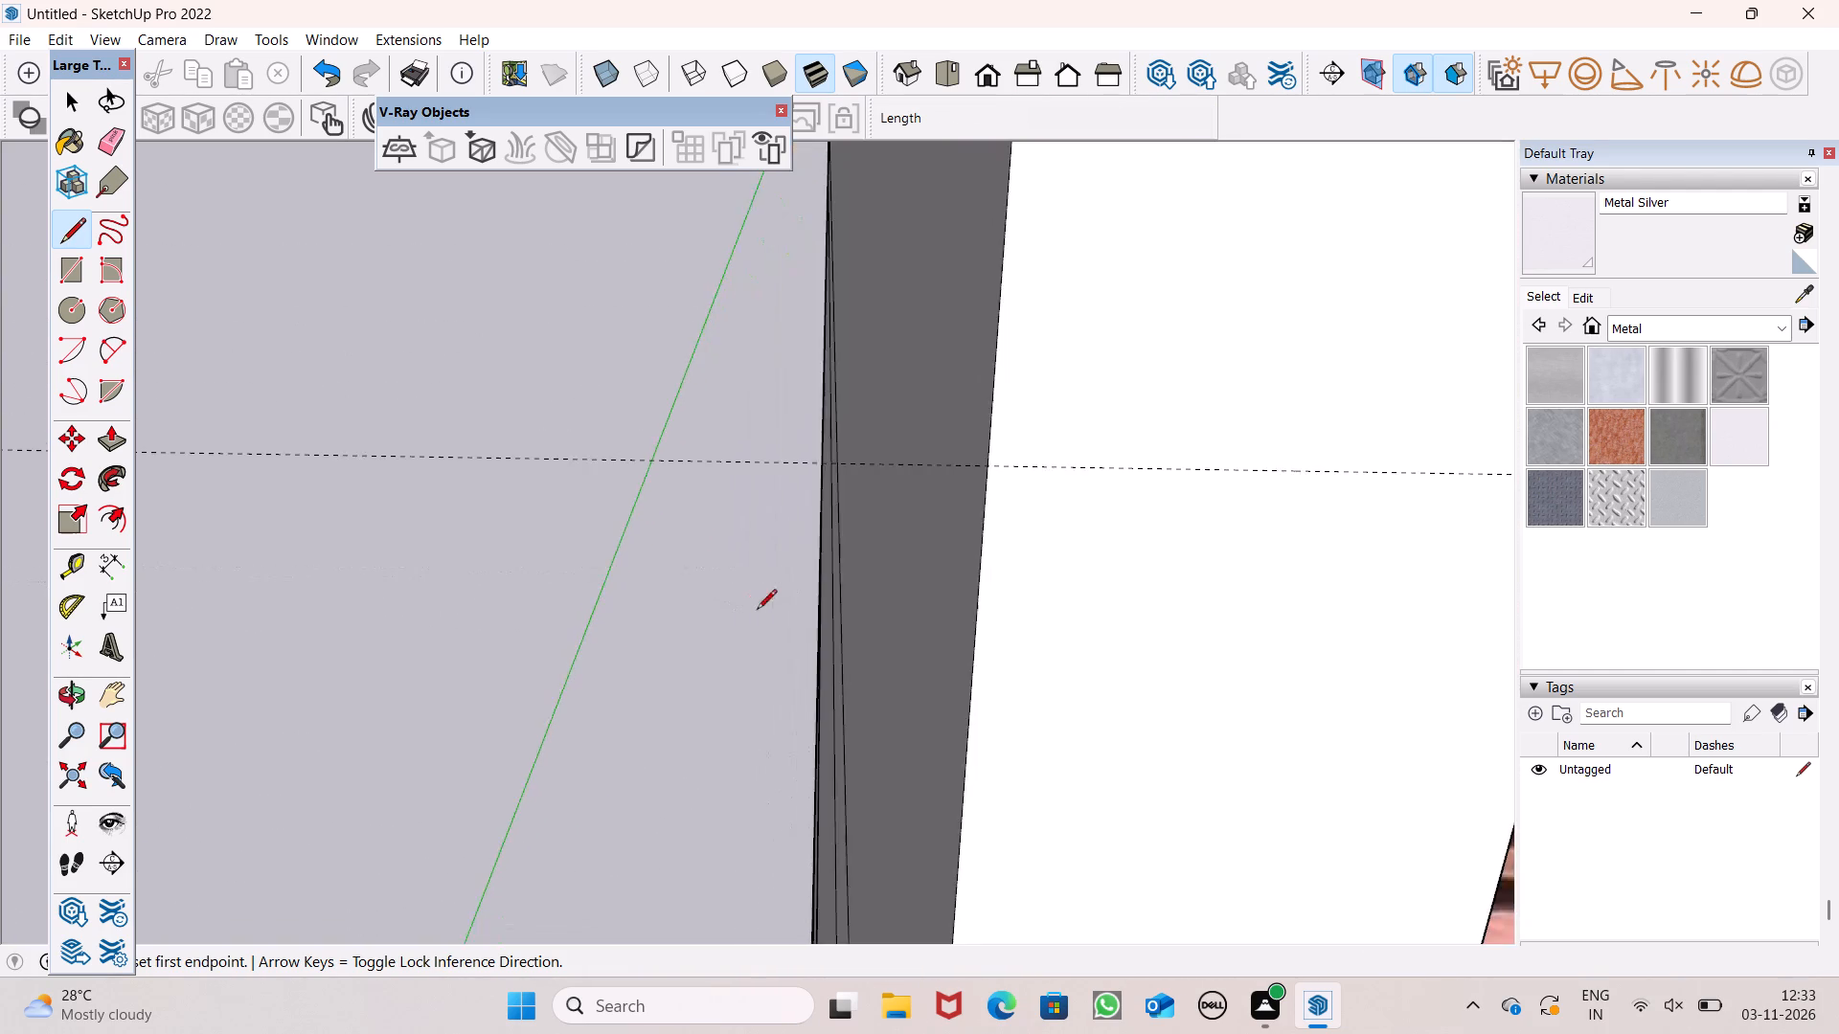
pyautogui.scroll(-3, 769, 609)
pyautogui.scroll(6, 806, 601)
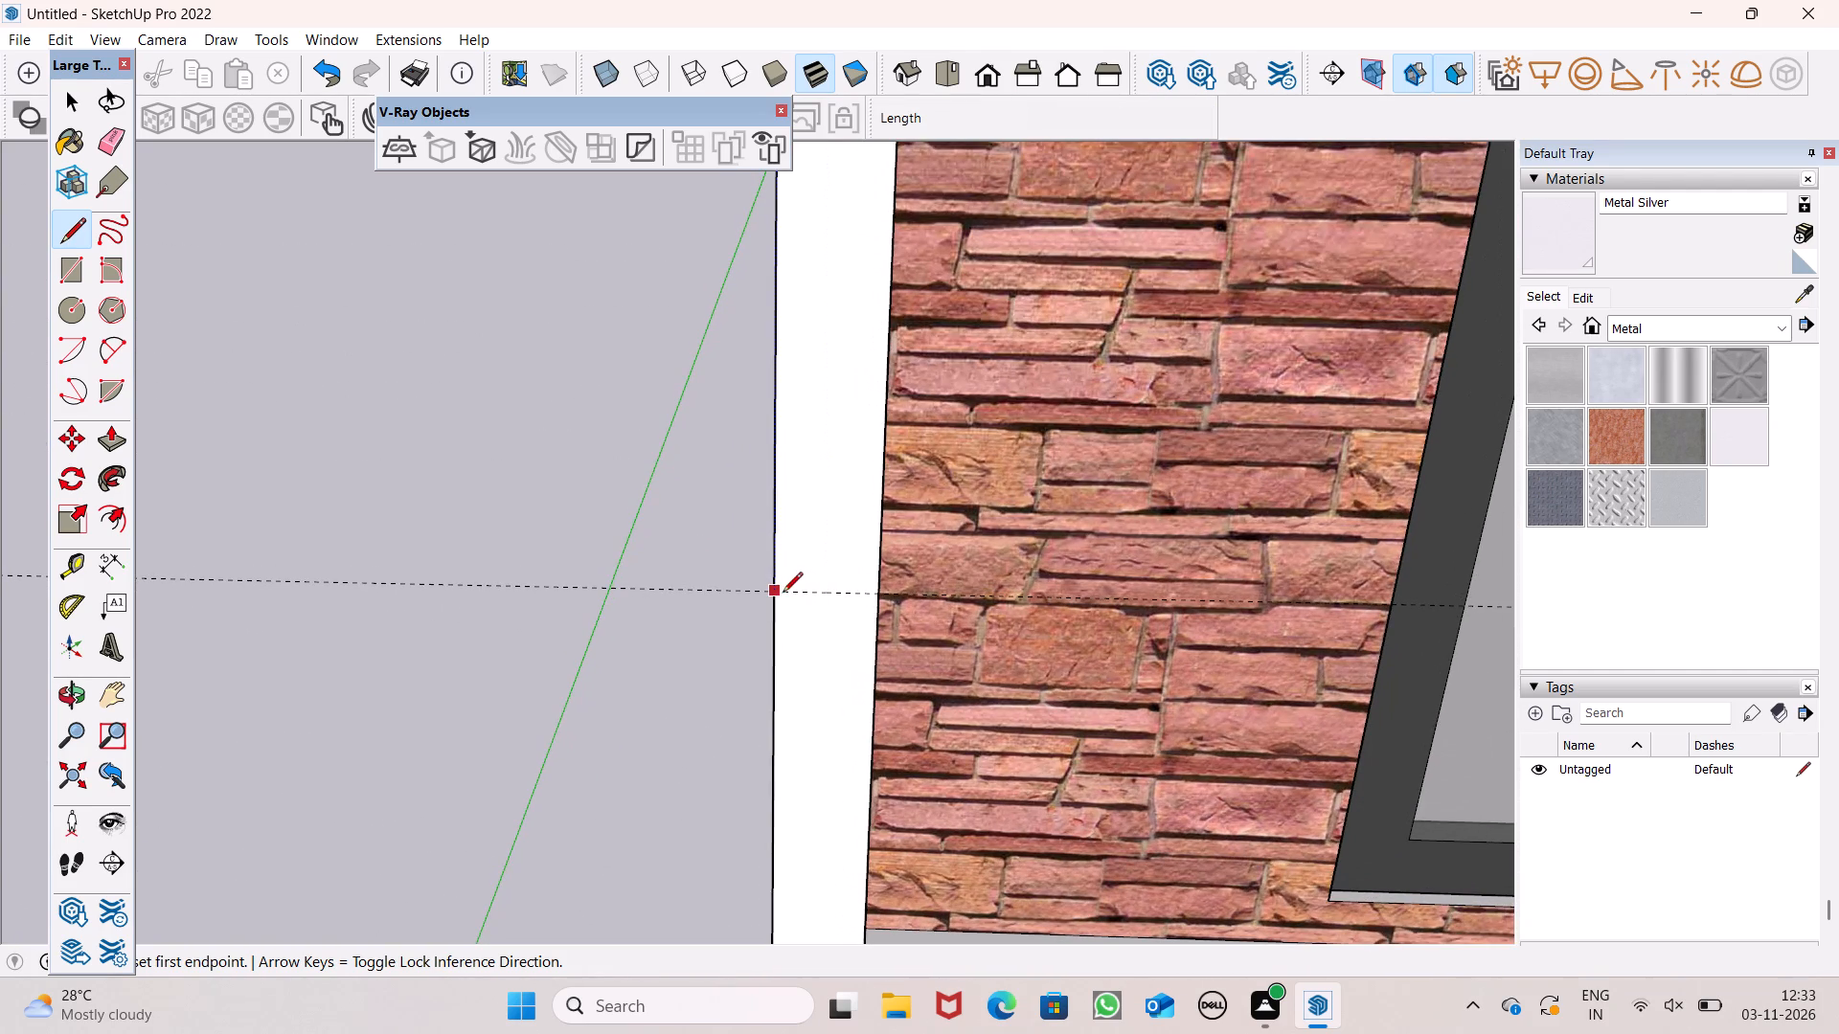
pyautogui.click(783, 594)
pyautogui.click(873, 598)
# Draw a 9" line across the outer pier's face along the guide above the red brick wing's third-highest slab.
pyautogui.scroll(-6, 861, 430)
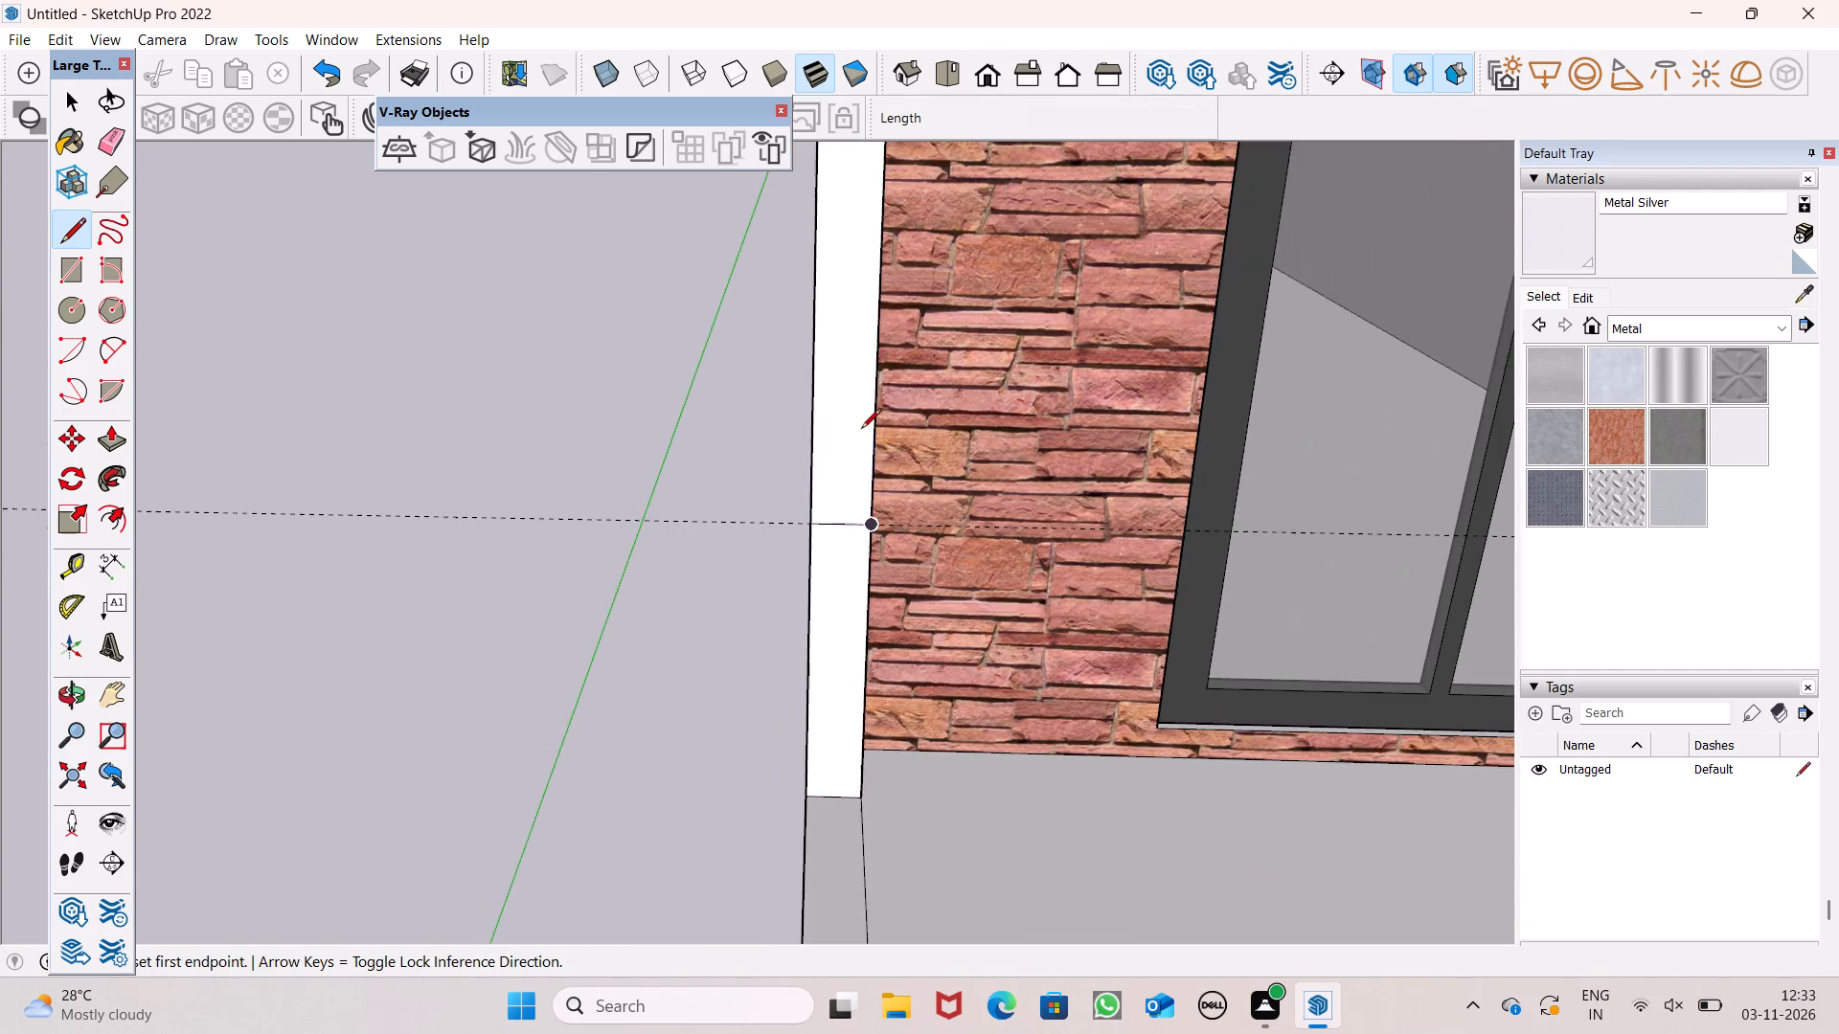
pyautogui.scroll(-4, 861, 430)
pyautogui.scroll(1, 817, 417)
pyautogui.scroll(-2, 817, 417)
pyautogui.scroll(-2, 778, 723)
pyautogui.scroll(-5, 779, 401)
pyautogui.scroll(-3, 800, 483)
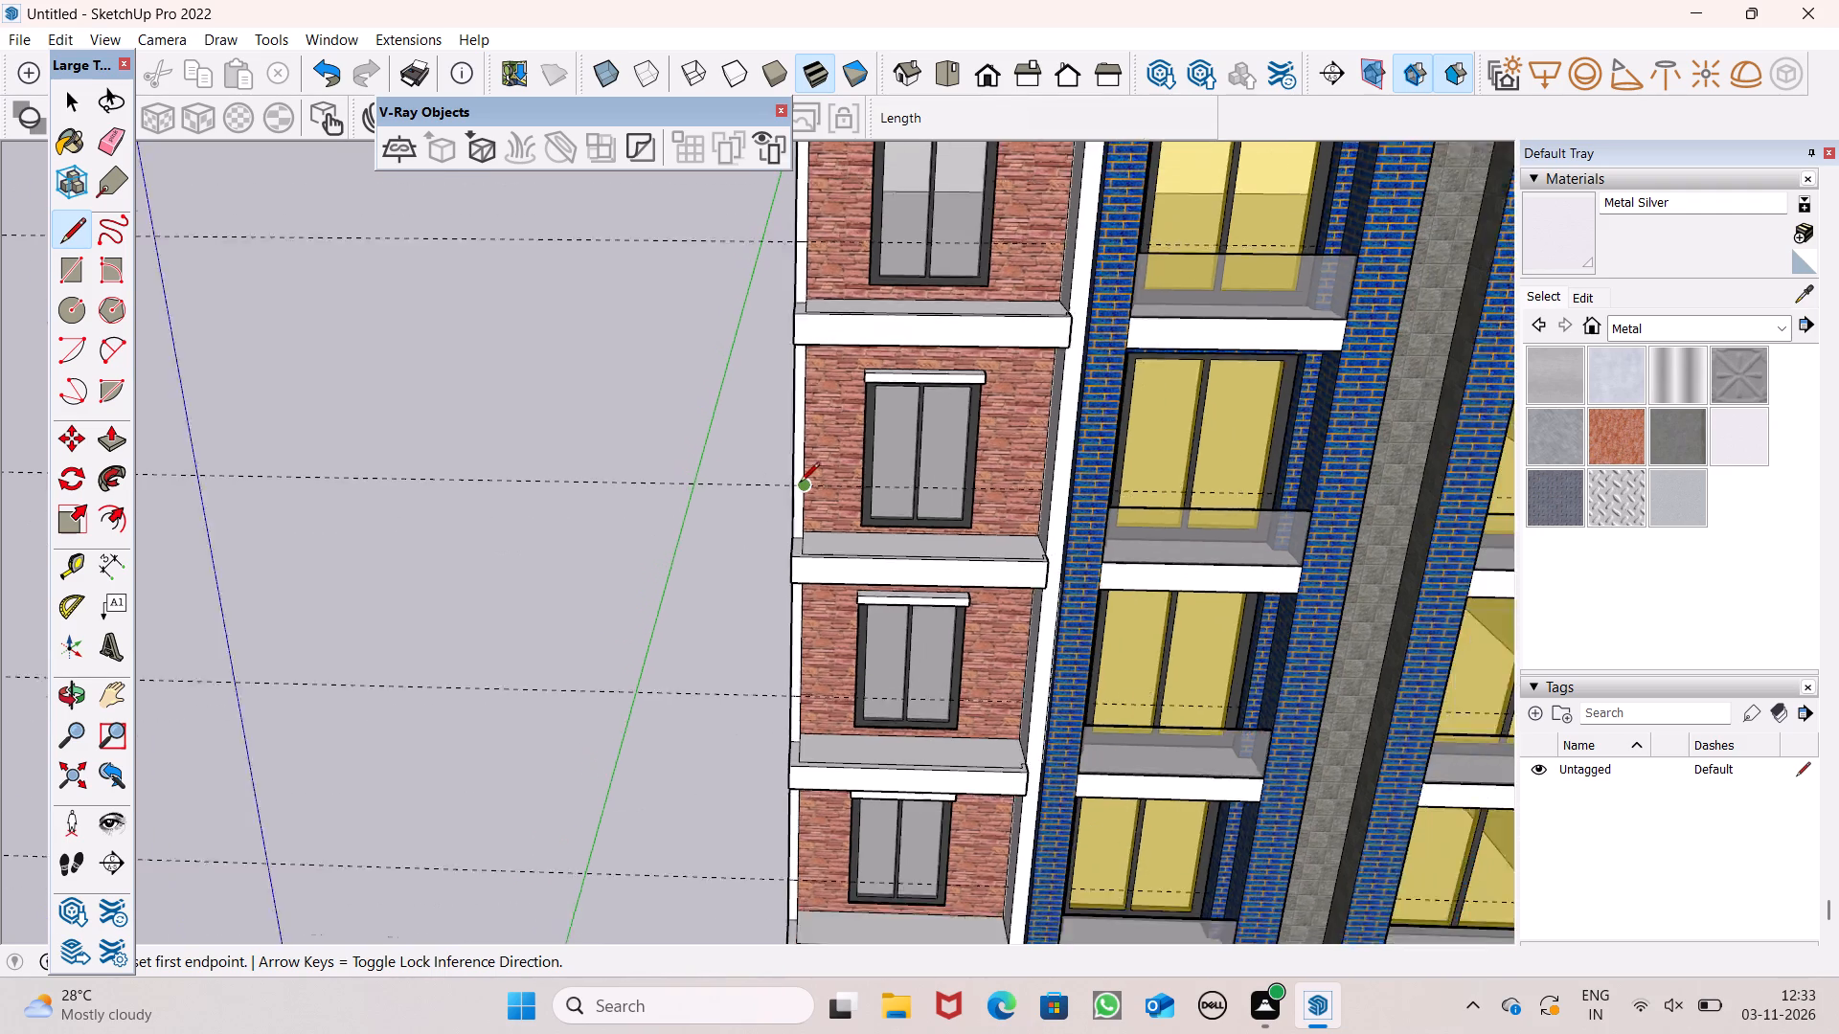
pyautogui.scroll(-2, 800, 483)
pyautogui.scroll(7, 856, 708)
pyautogui.scroll(7, 708, 587)
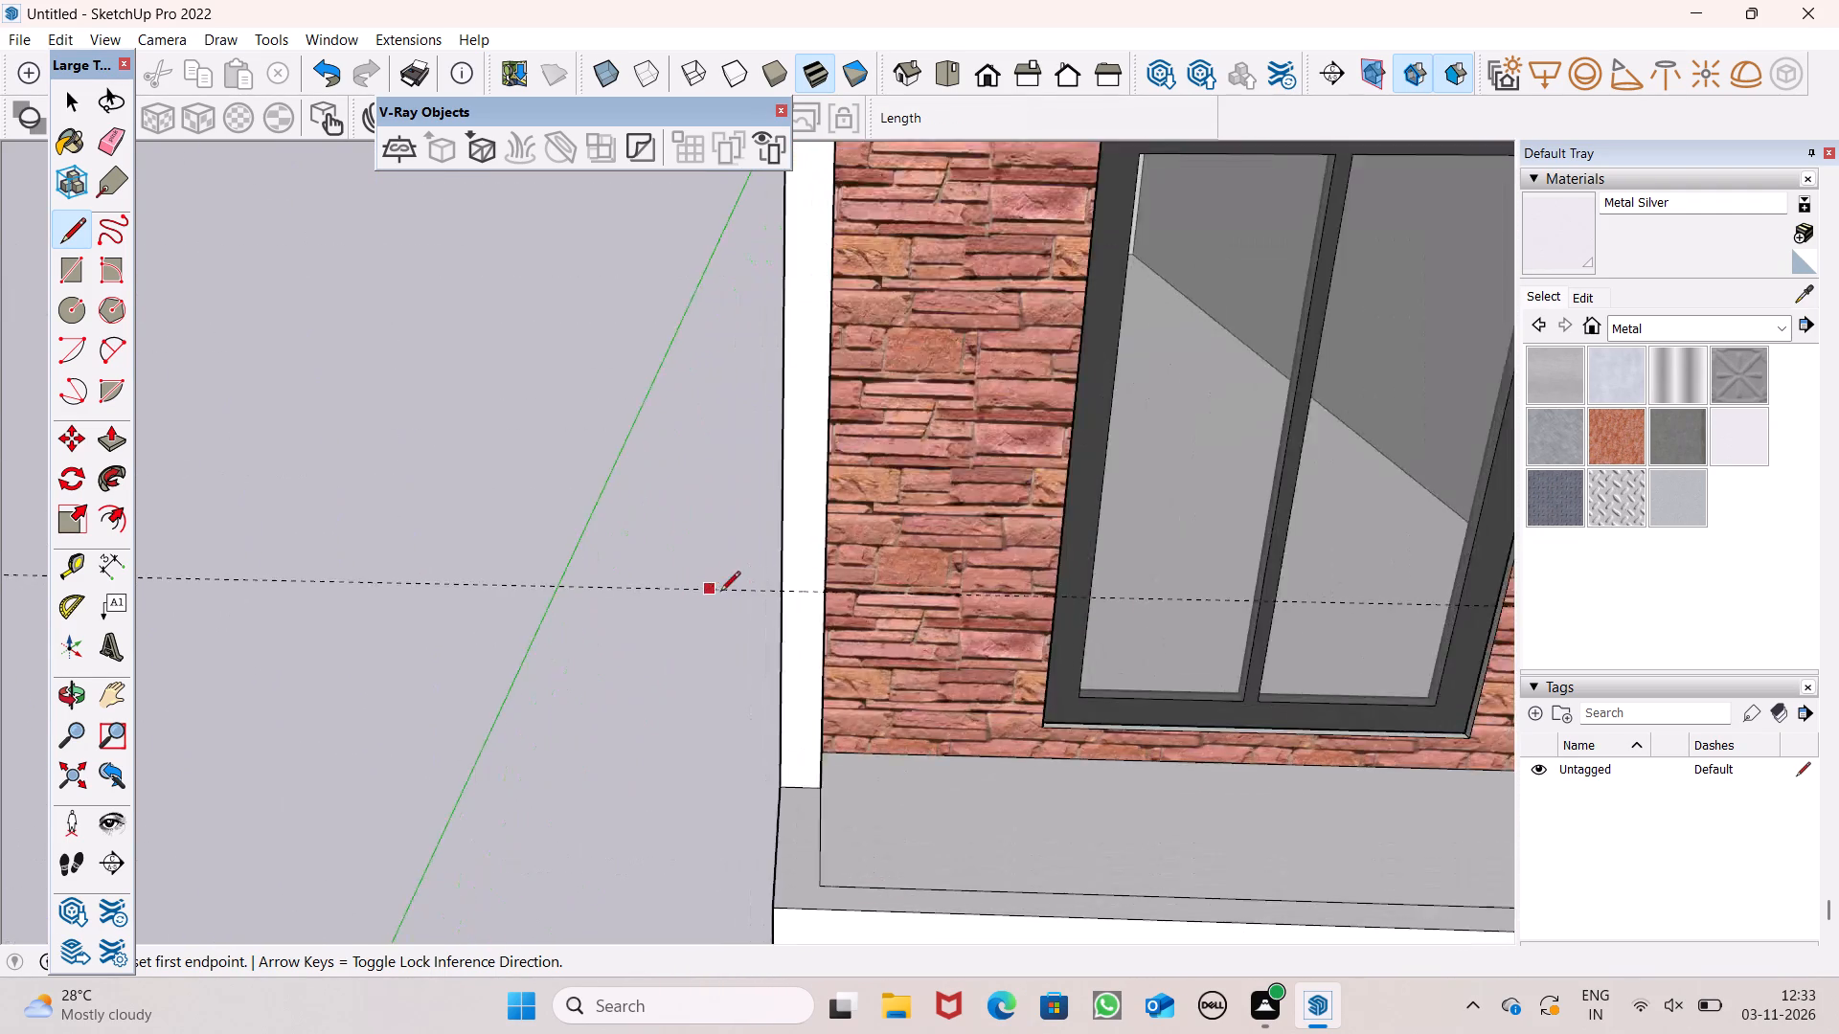
pyautogui.scroll(2, 720, 593)
pyautogui.scroll(-1, 856, 609)
pyautogui.scroll(4, 948, 606)
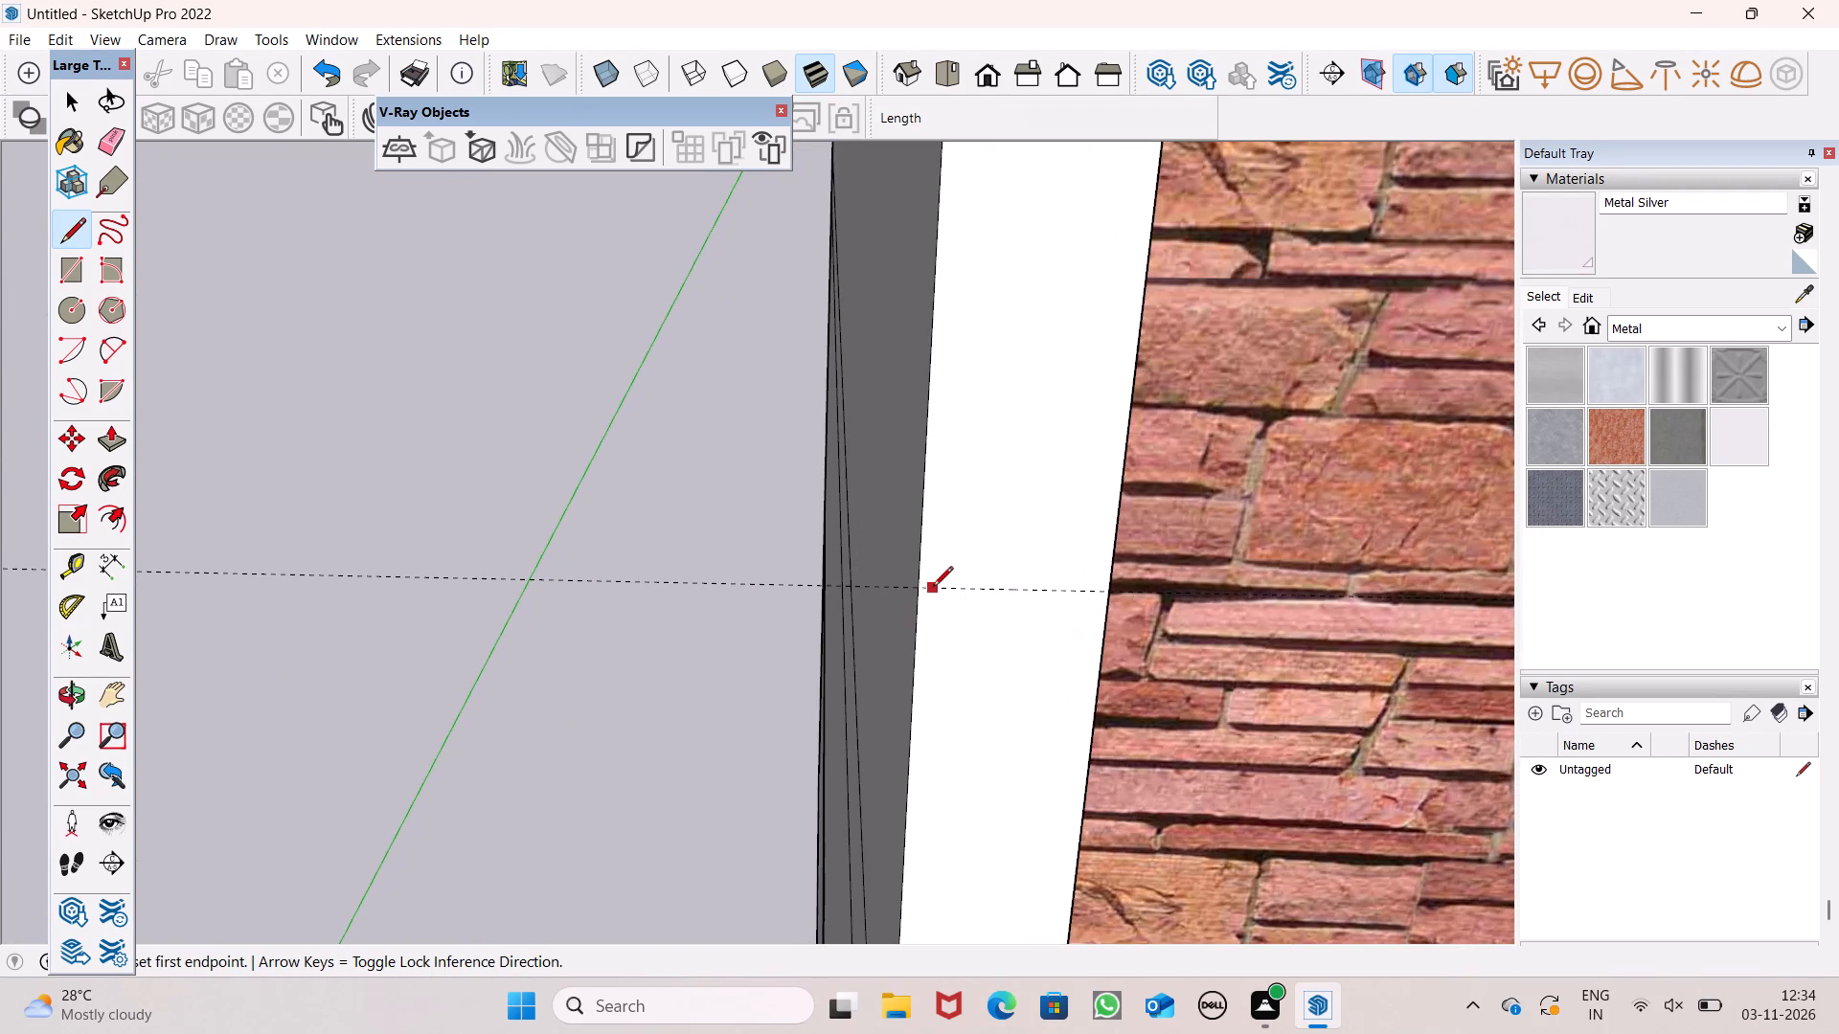
pyautogui.click(927, 588)
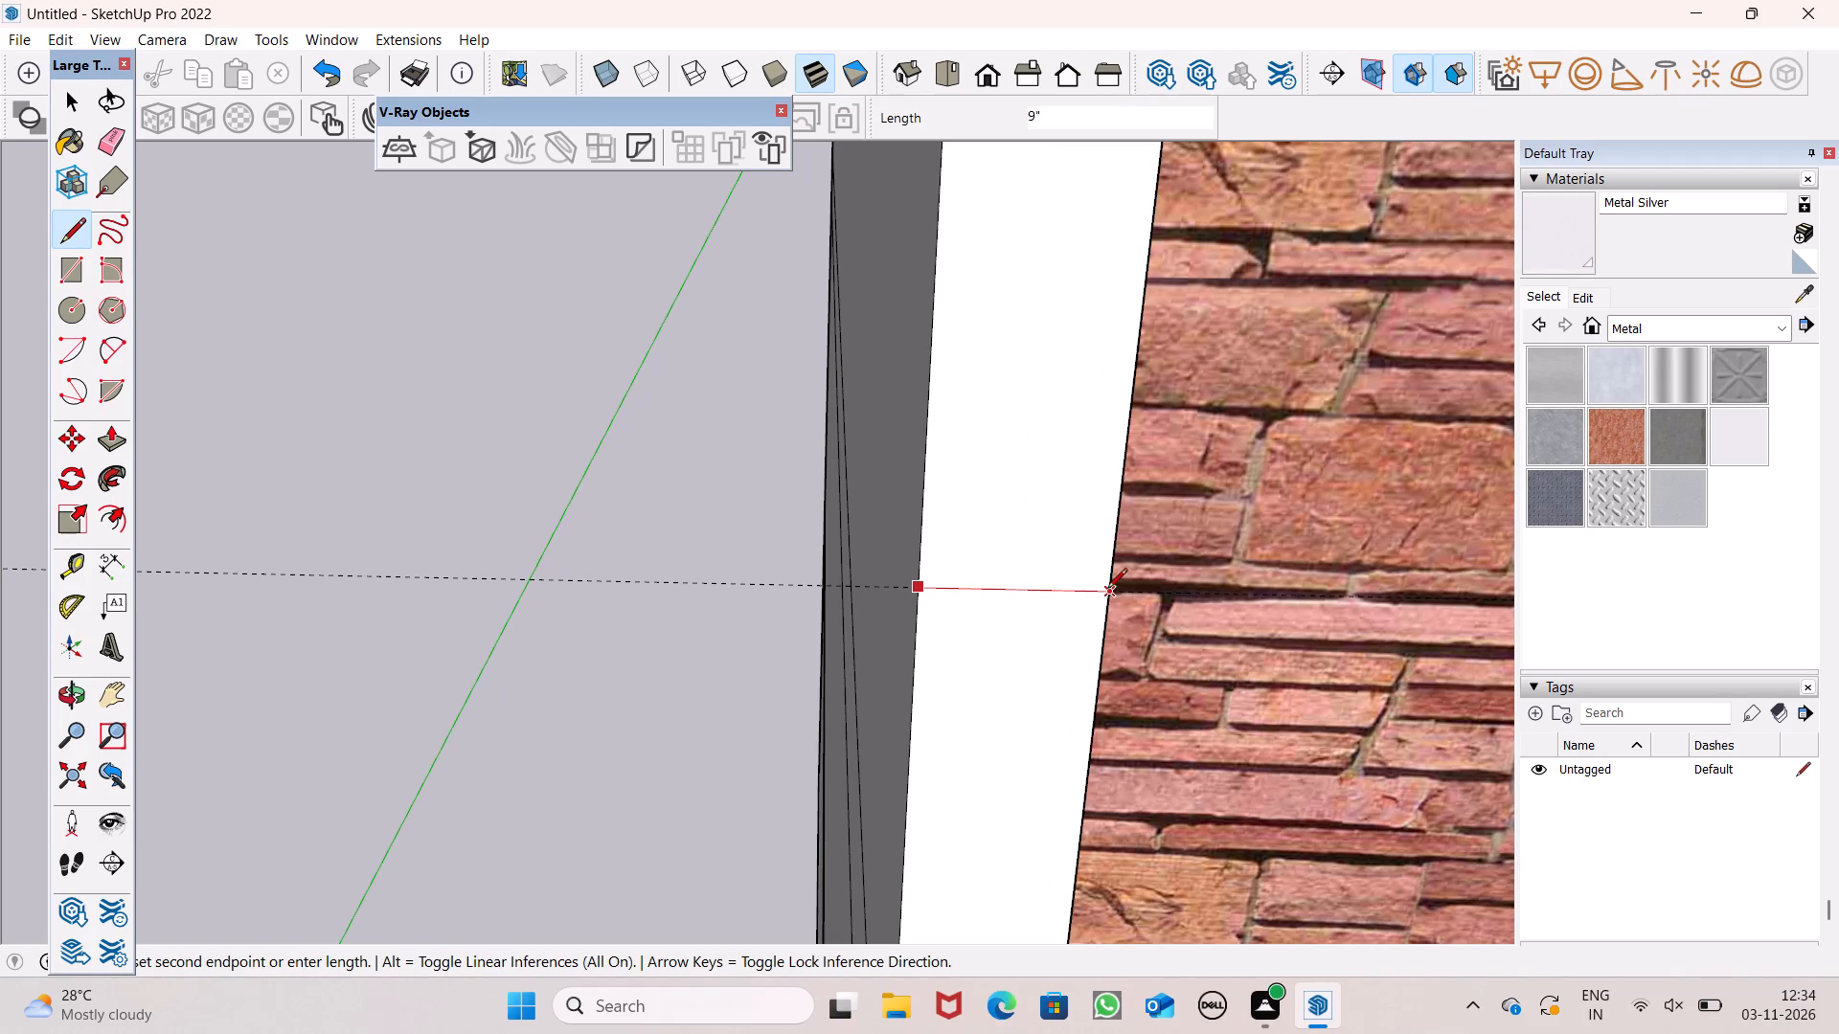
pyautogui.click(1107, 590)
# Draw a line across the outer pier's face along the guide above the red brick wing's lowest slab.
pyautogui.scroll(-6, 1016, 471)
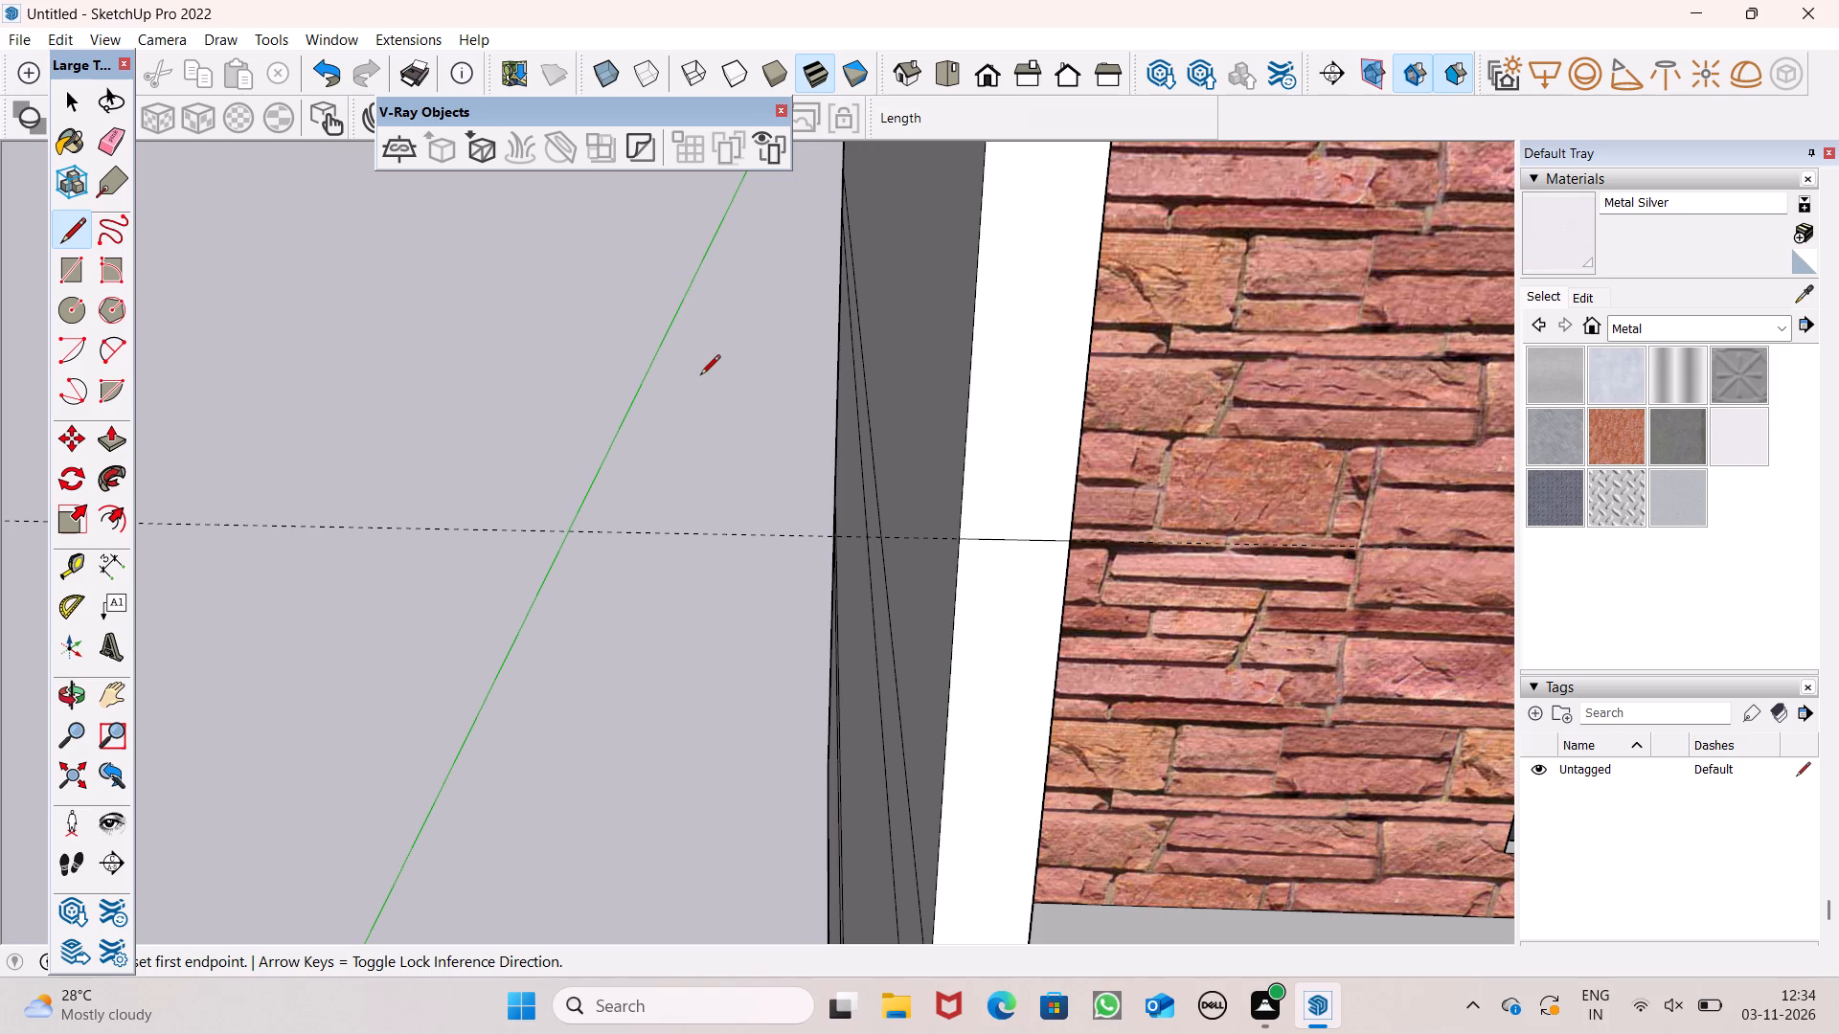
pyautogui.scroll(-5, 700, 378)
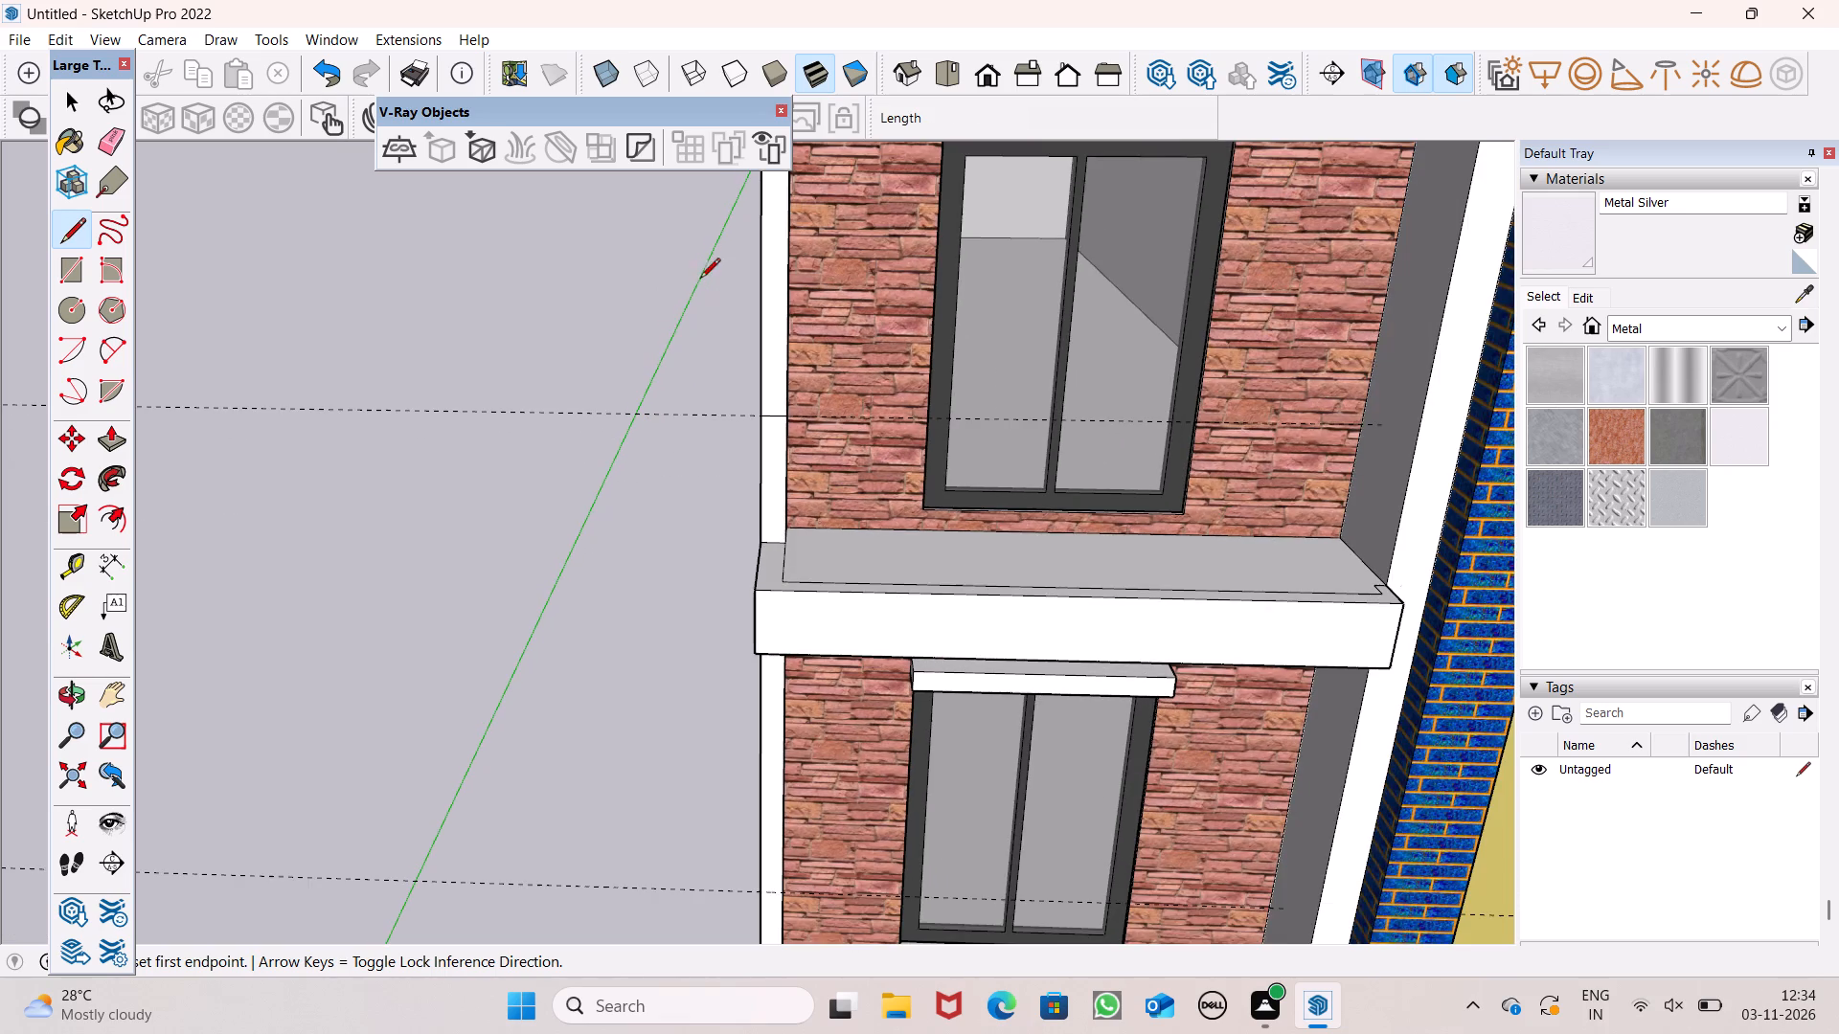
pyautogui.scroll(-4, 726, 345)
pyautogui.scroll(7, 755, 736)
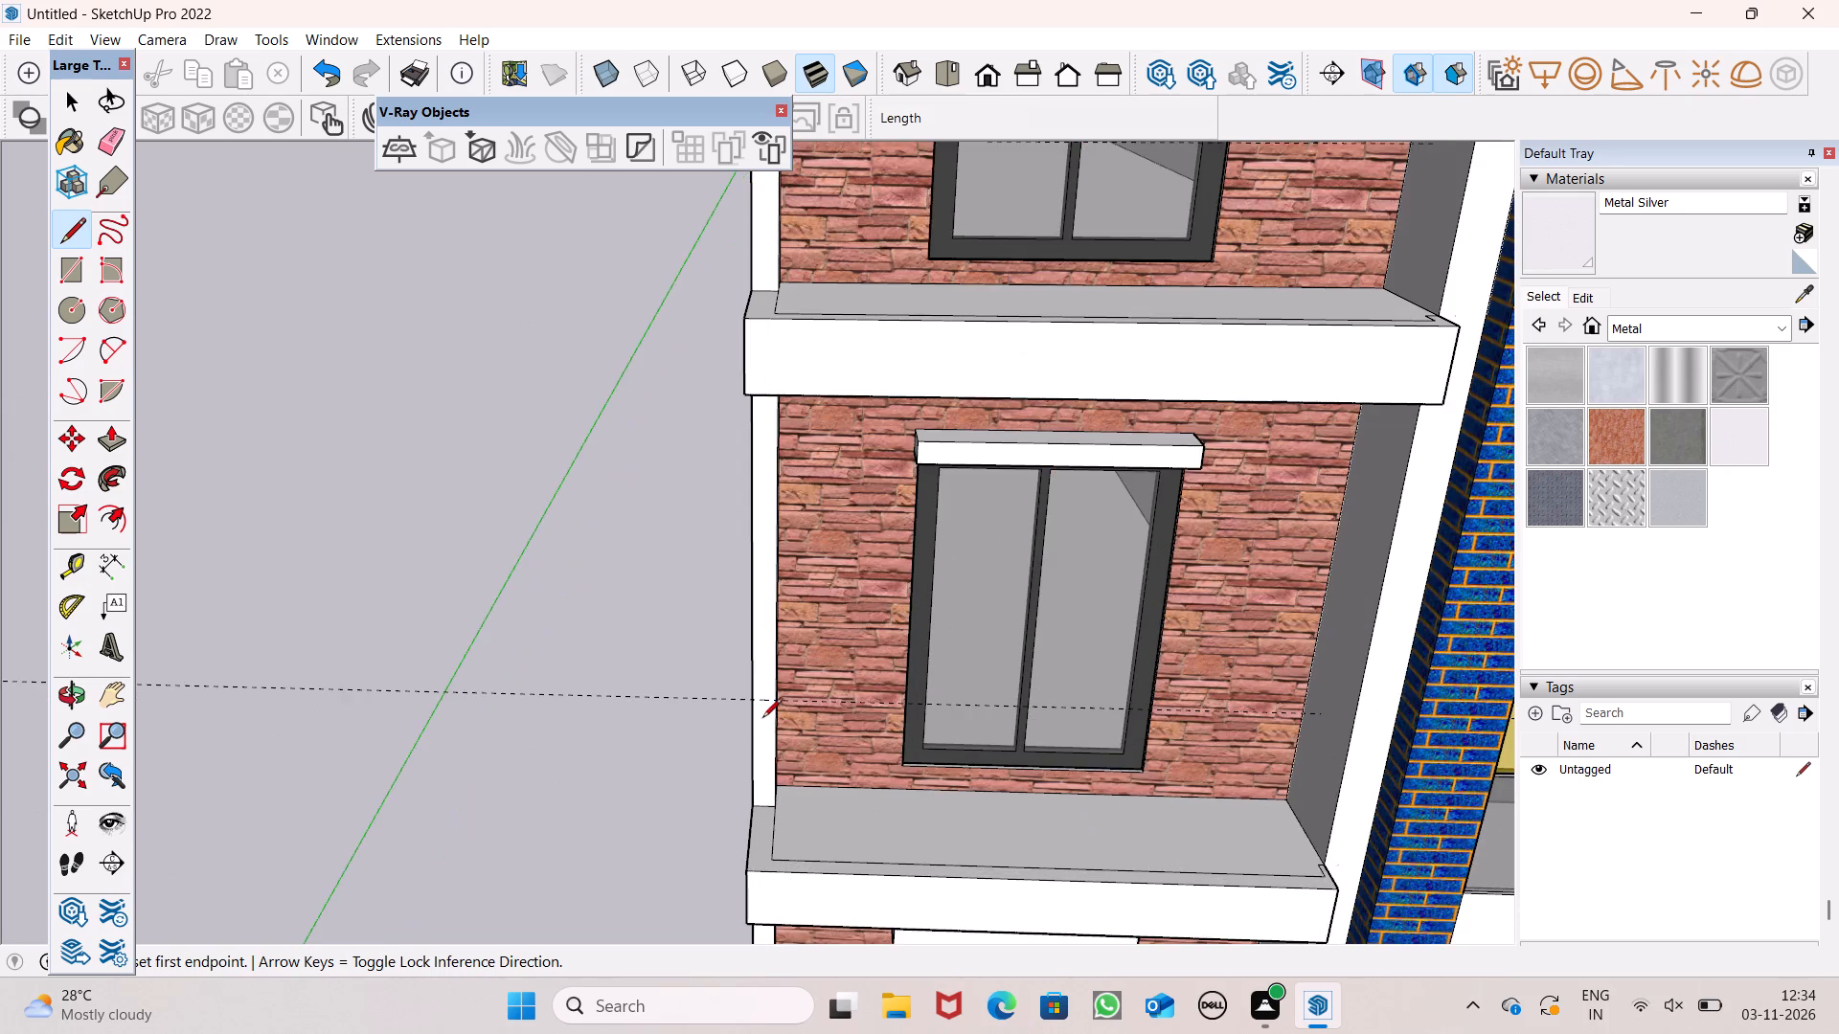
pyautogui.scroll(12, 762, 719)
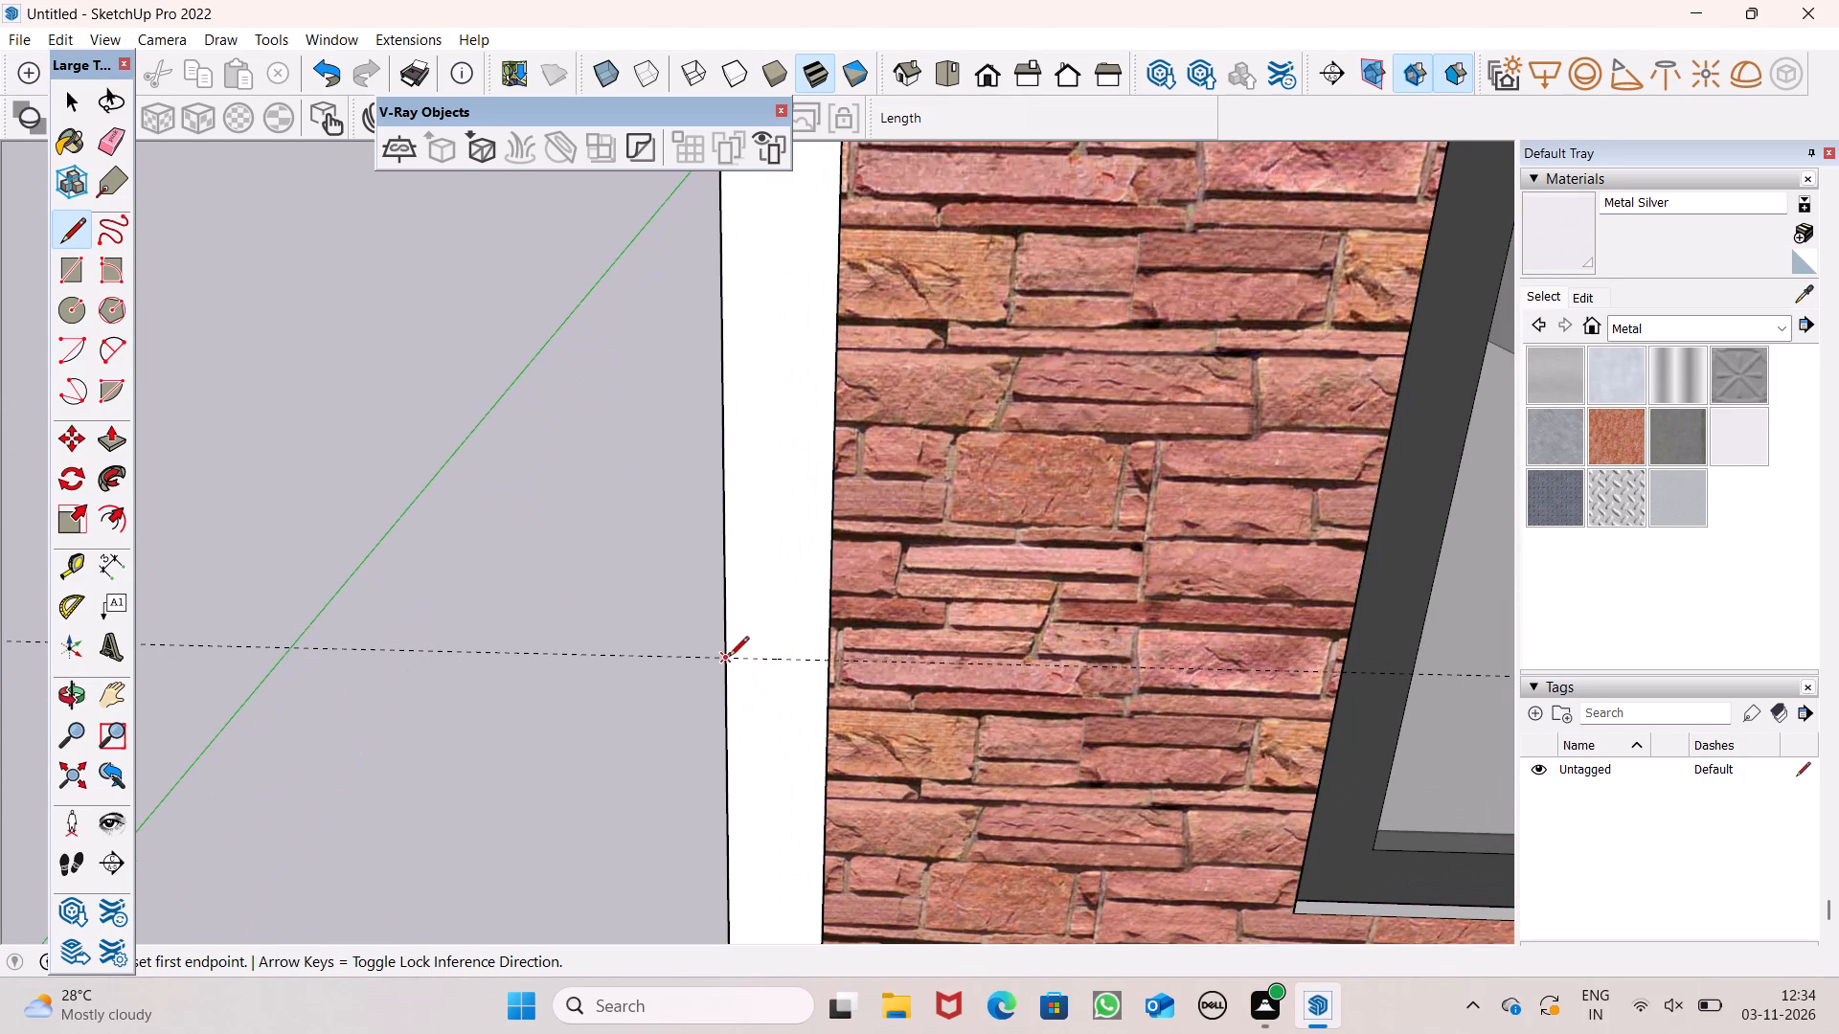
pyautogui.click(727, 654)
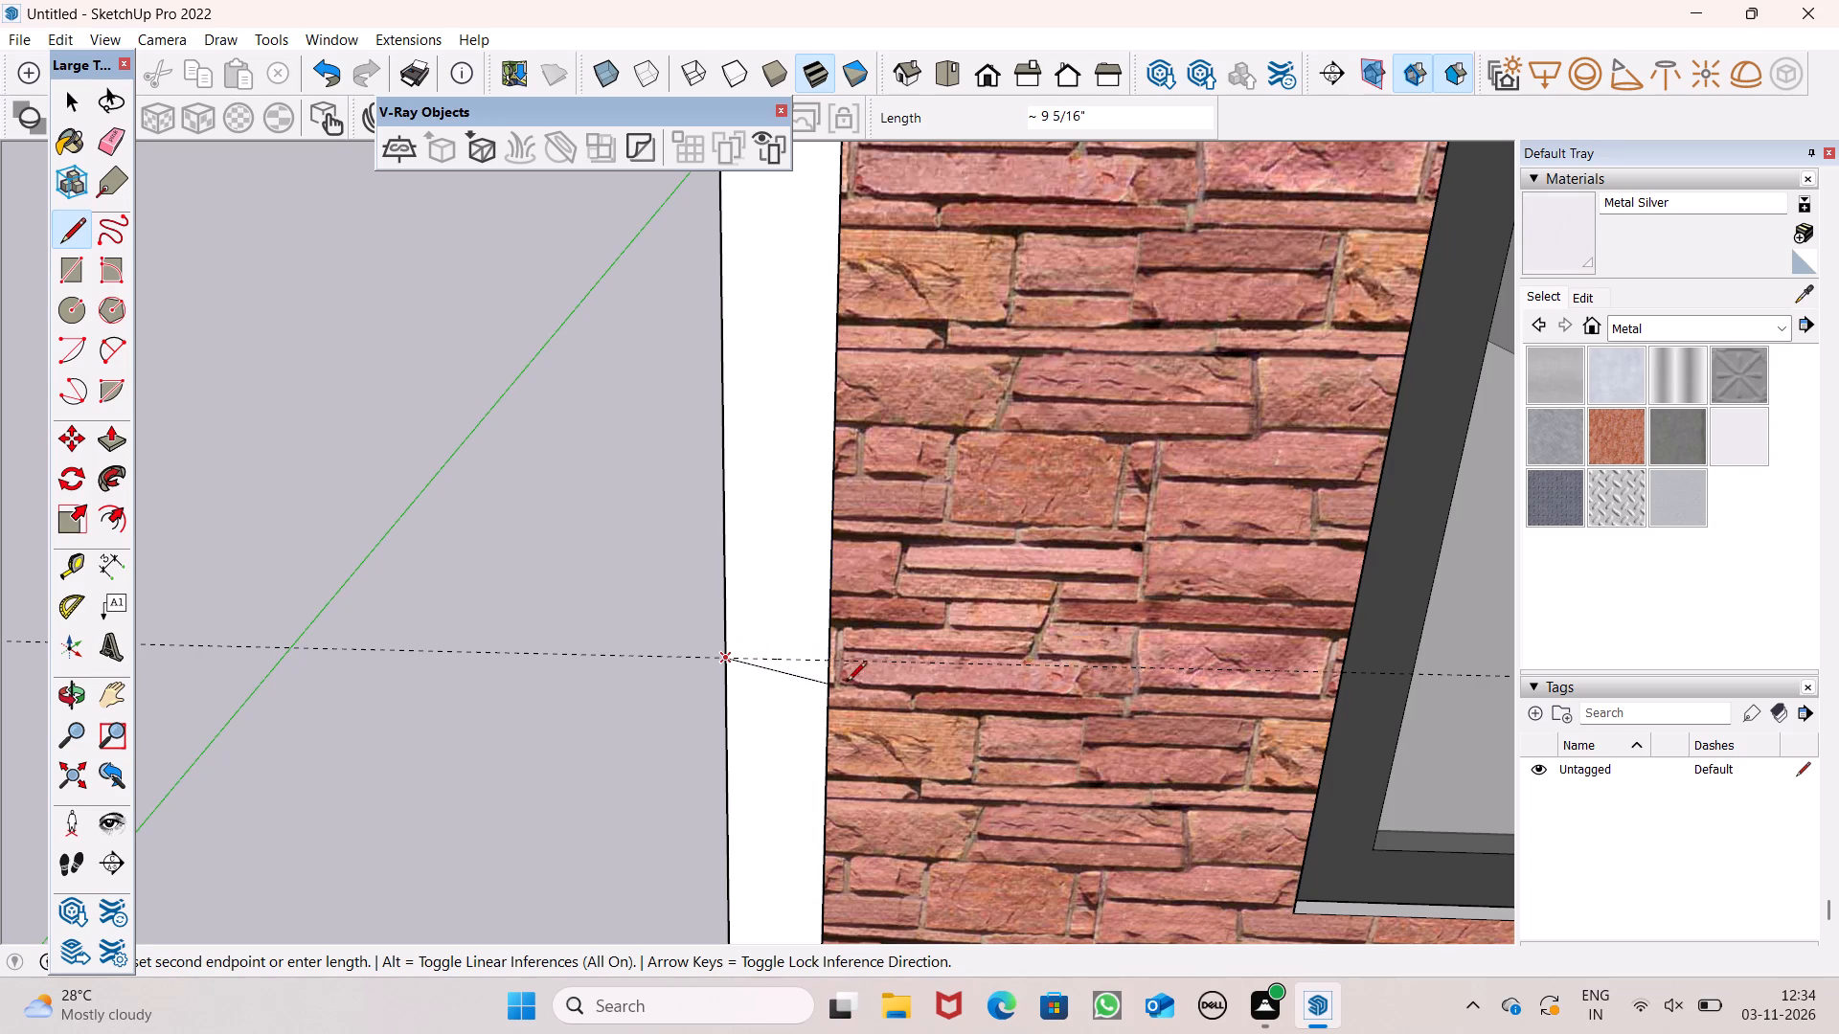
pyautogui.click(829, 661)
# Erase the three horizontal guides above the red brick wing's second-highest, third-highest and lowest slabs.
pyautogui.scroll(-10, 807, 446)
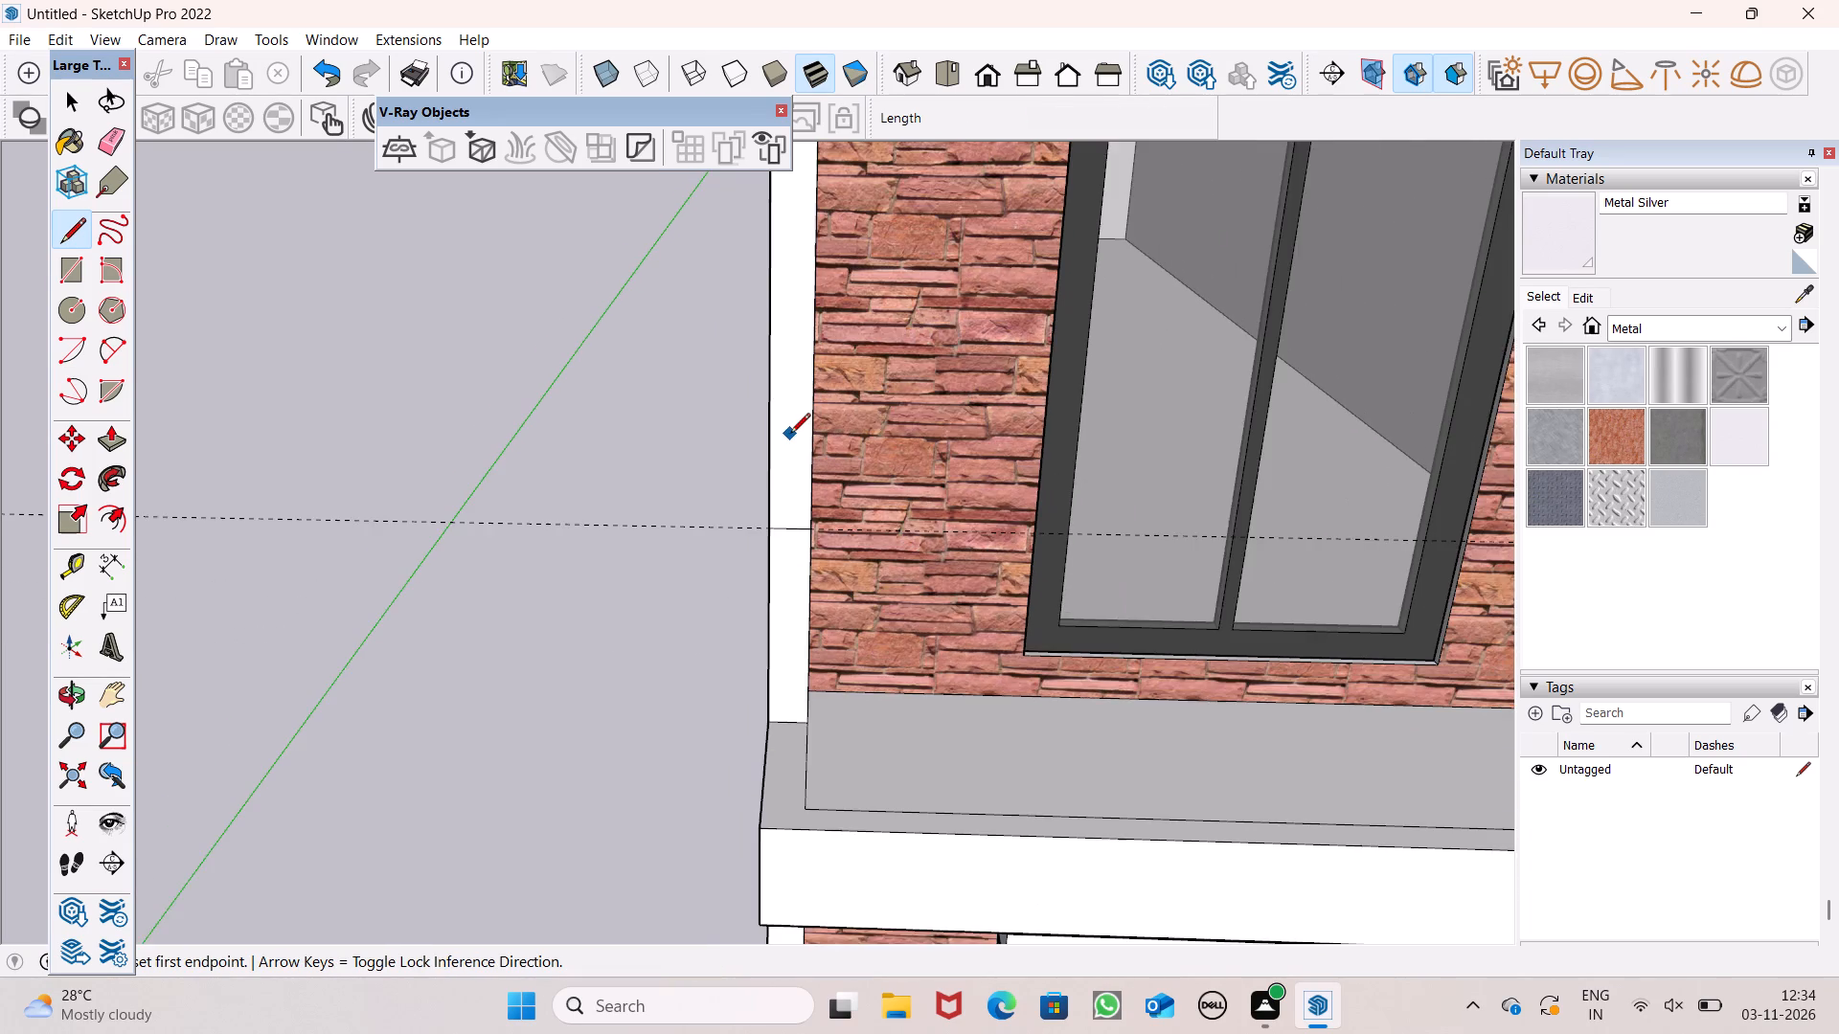
pyautogui.scroll(-12, 790, 435)
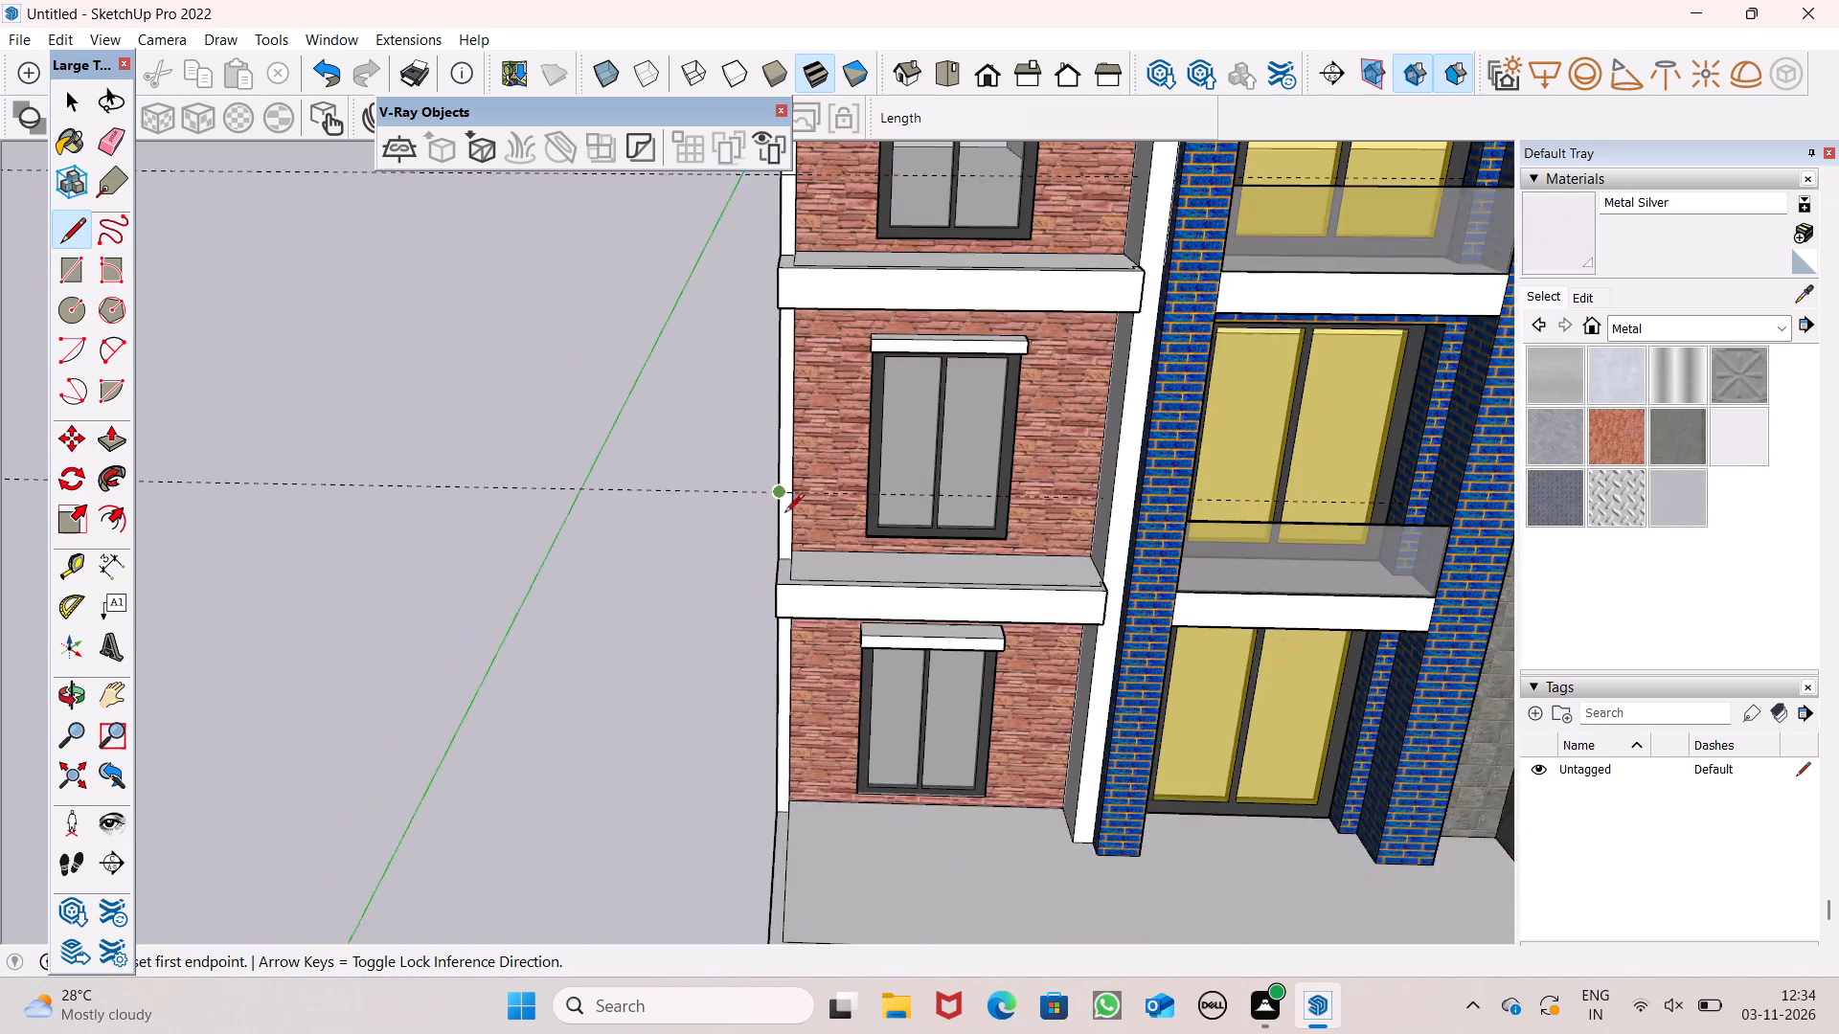
pyautogui.scroll(-1, 784, 514)
pyautogui.scroll(-2, 695, 539)
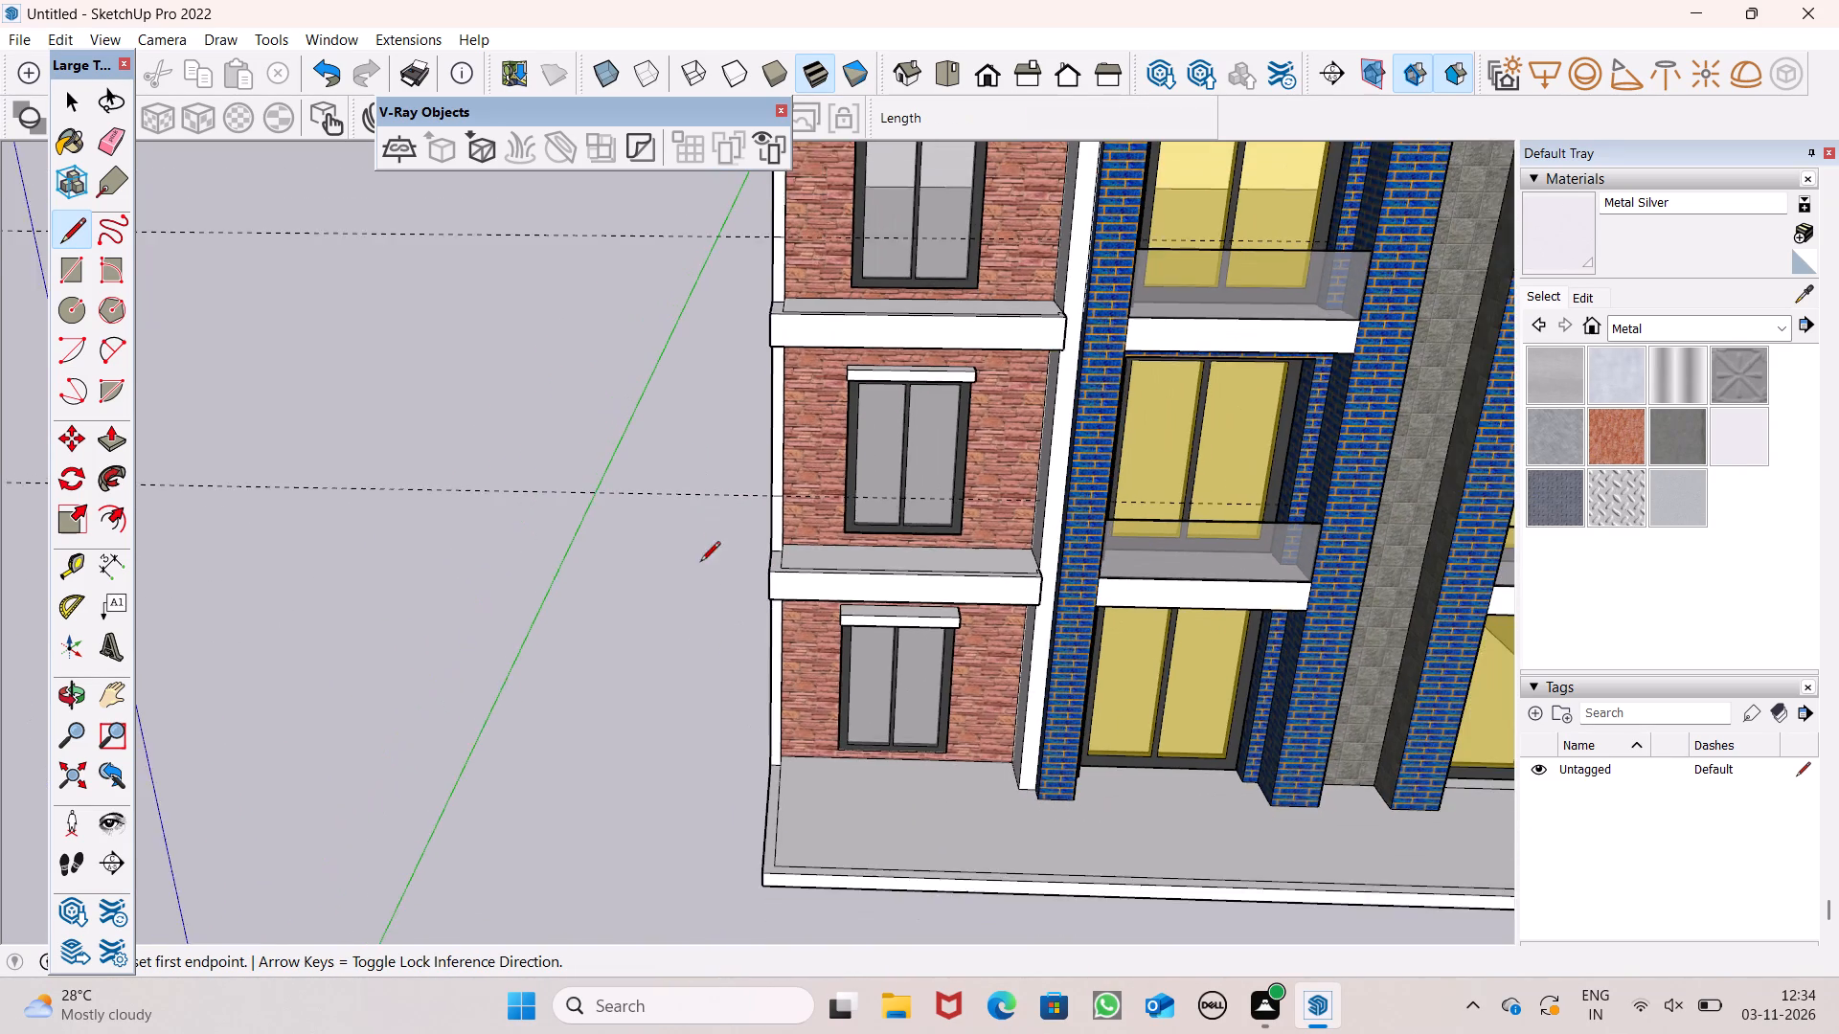
pyautogui.scroll(-3, 700, 563)
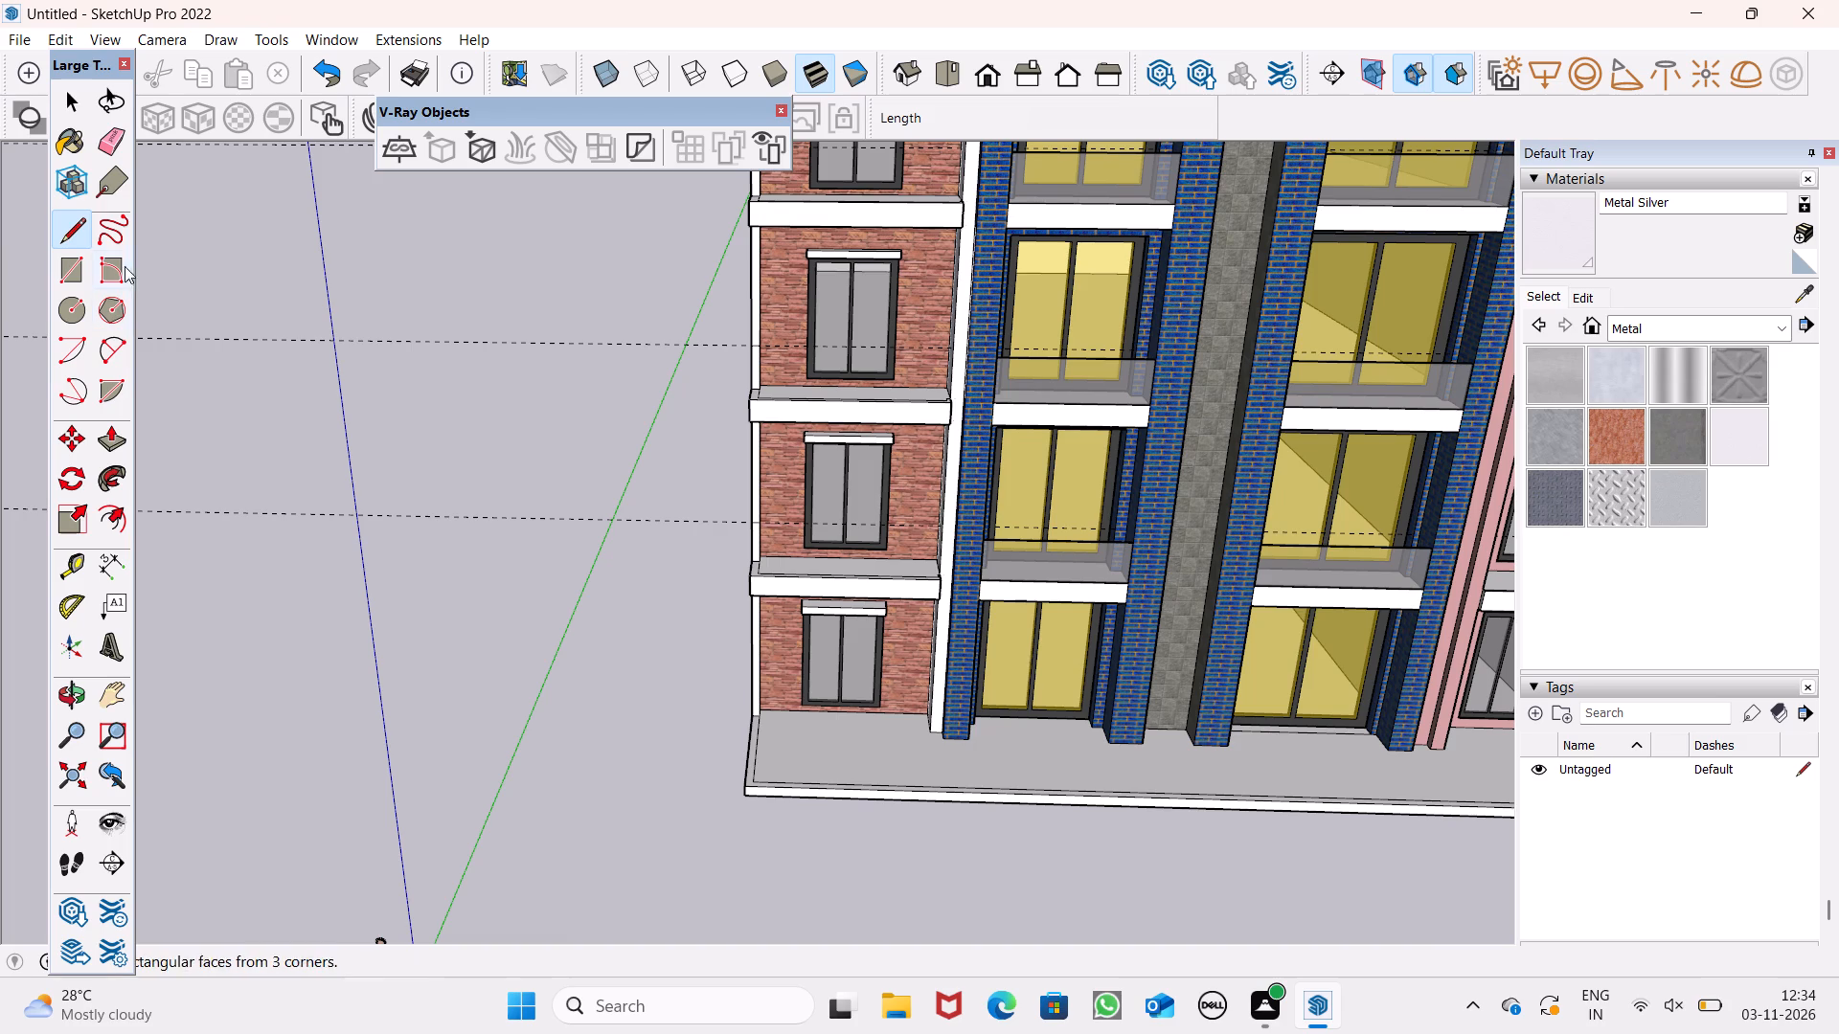
pyautogui.click(103, 137)
pyautogui.scroll(-2, 806, 634)
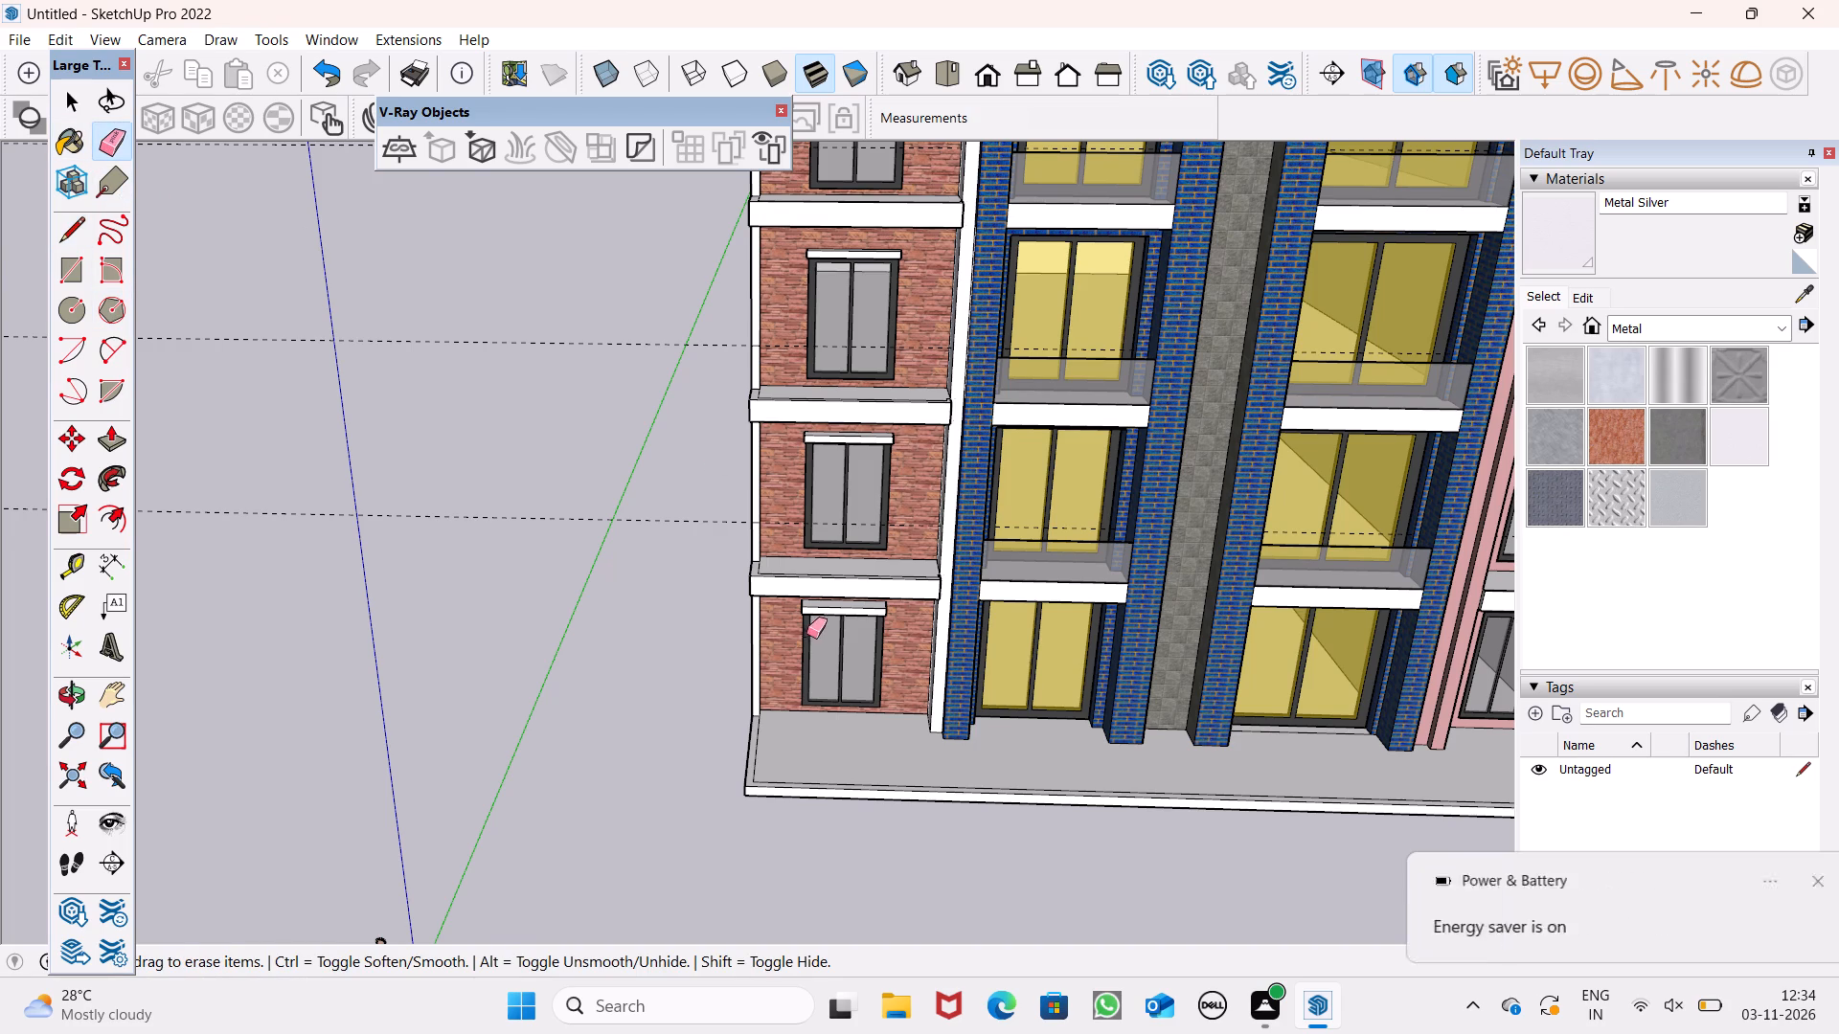
pyautogui.scroll(-1, 806, 634)
pyautogui.moveTo(587, 233); pyautogui.dragTo(604, 402)
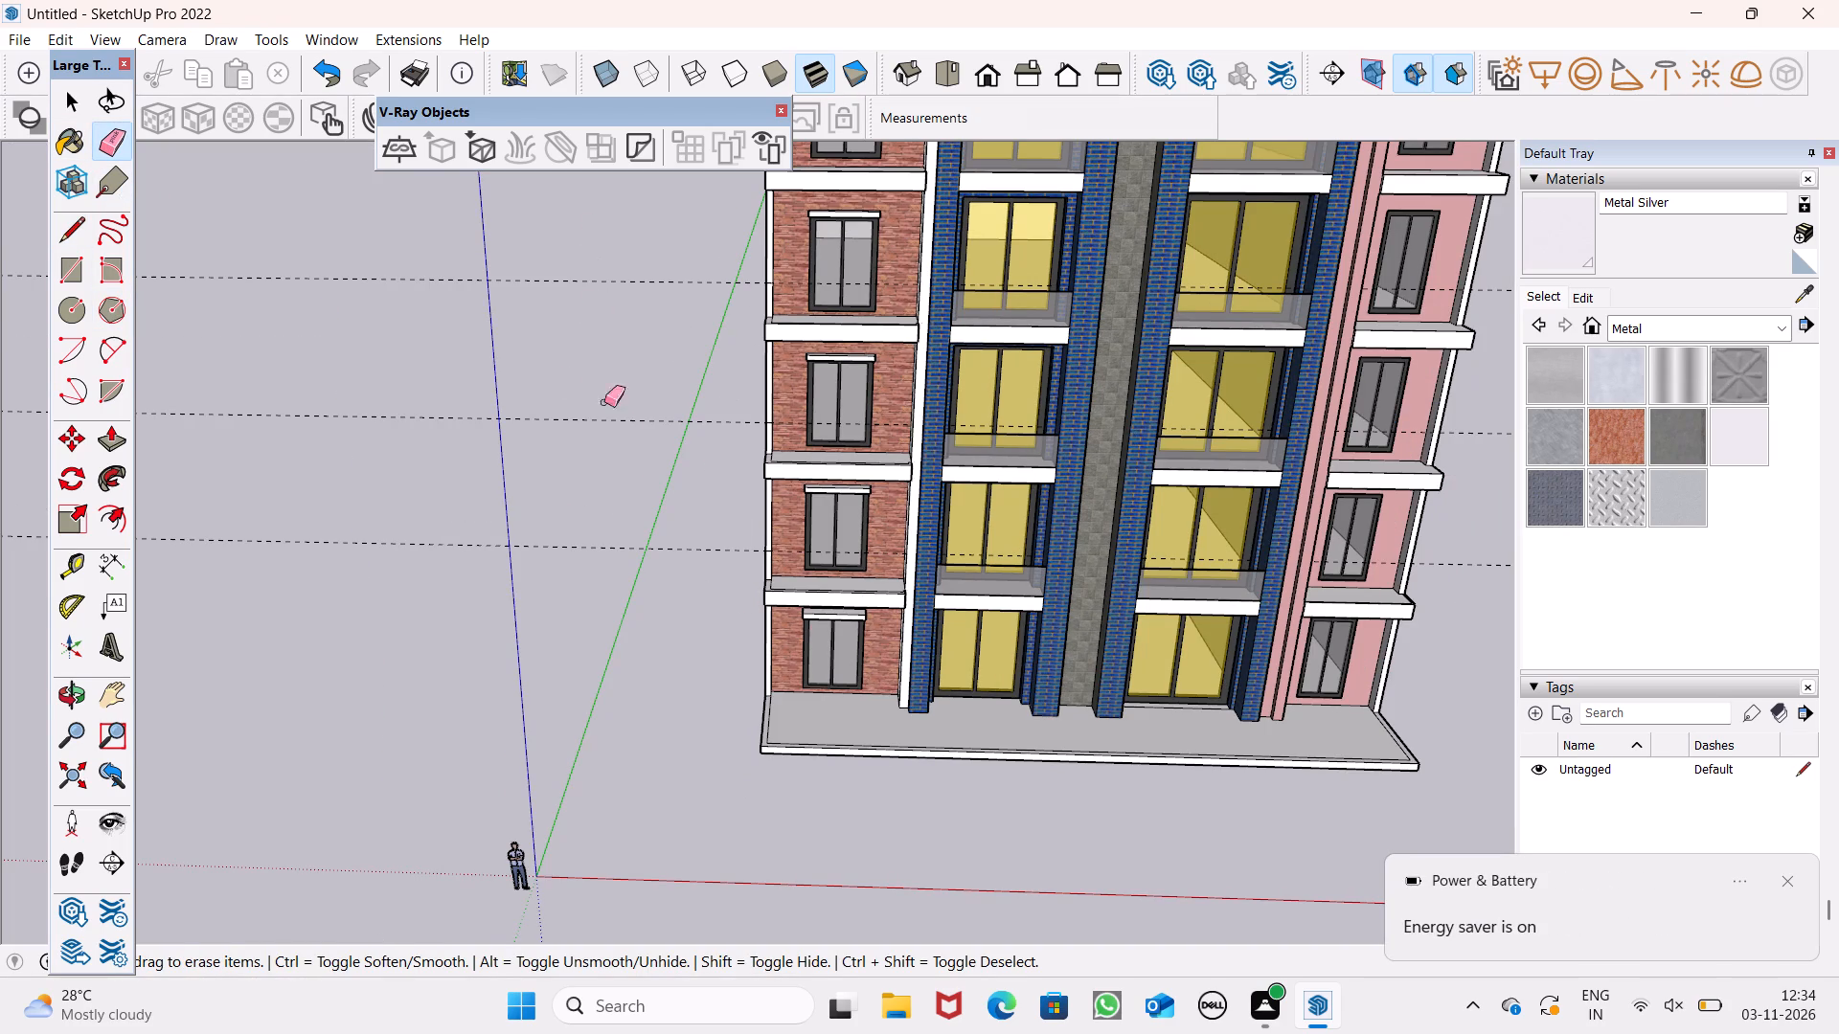
pyautogui.moveTo(604, 402); pyautogui.dragTo(629, 520)
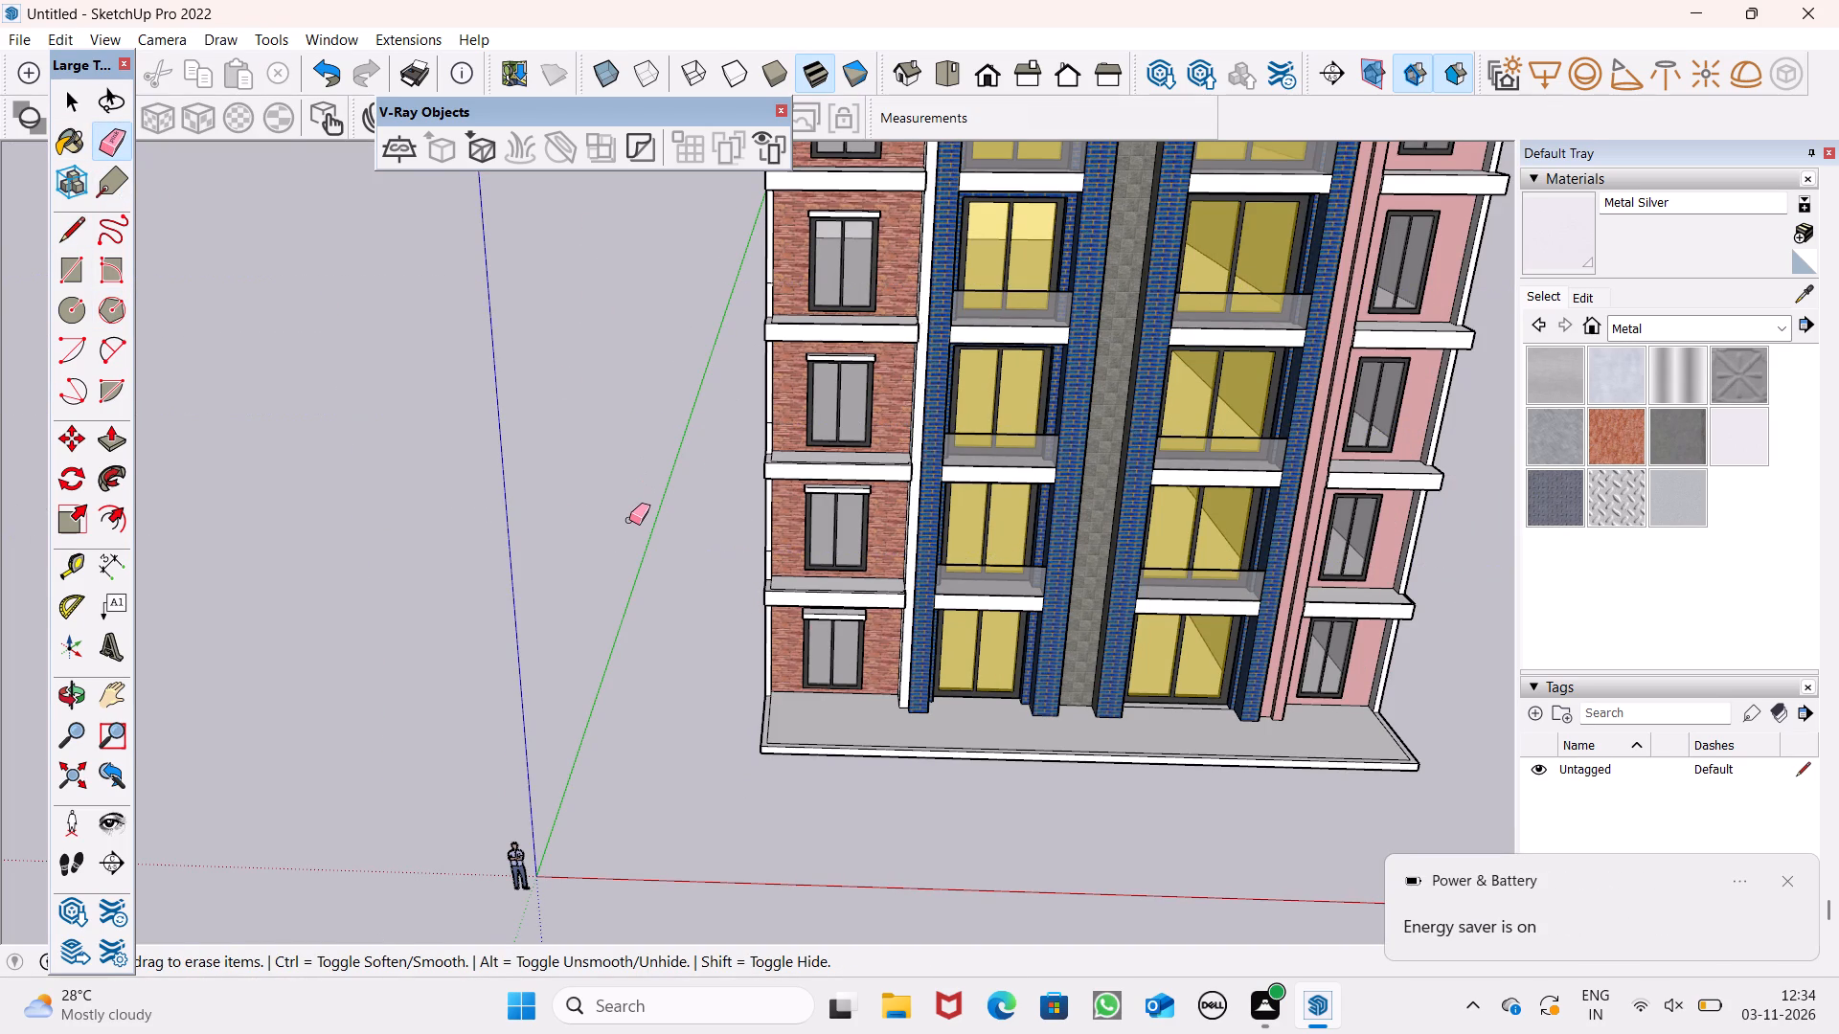
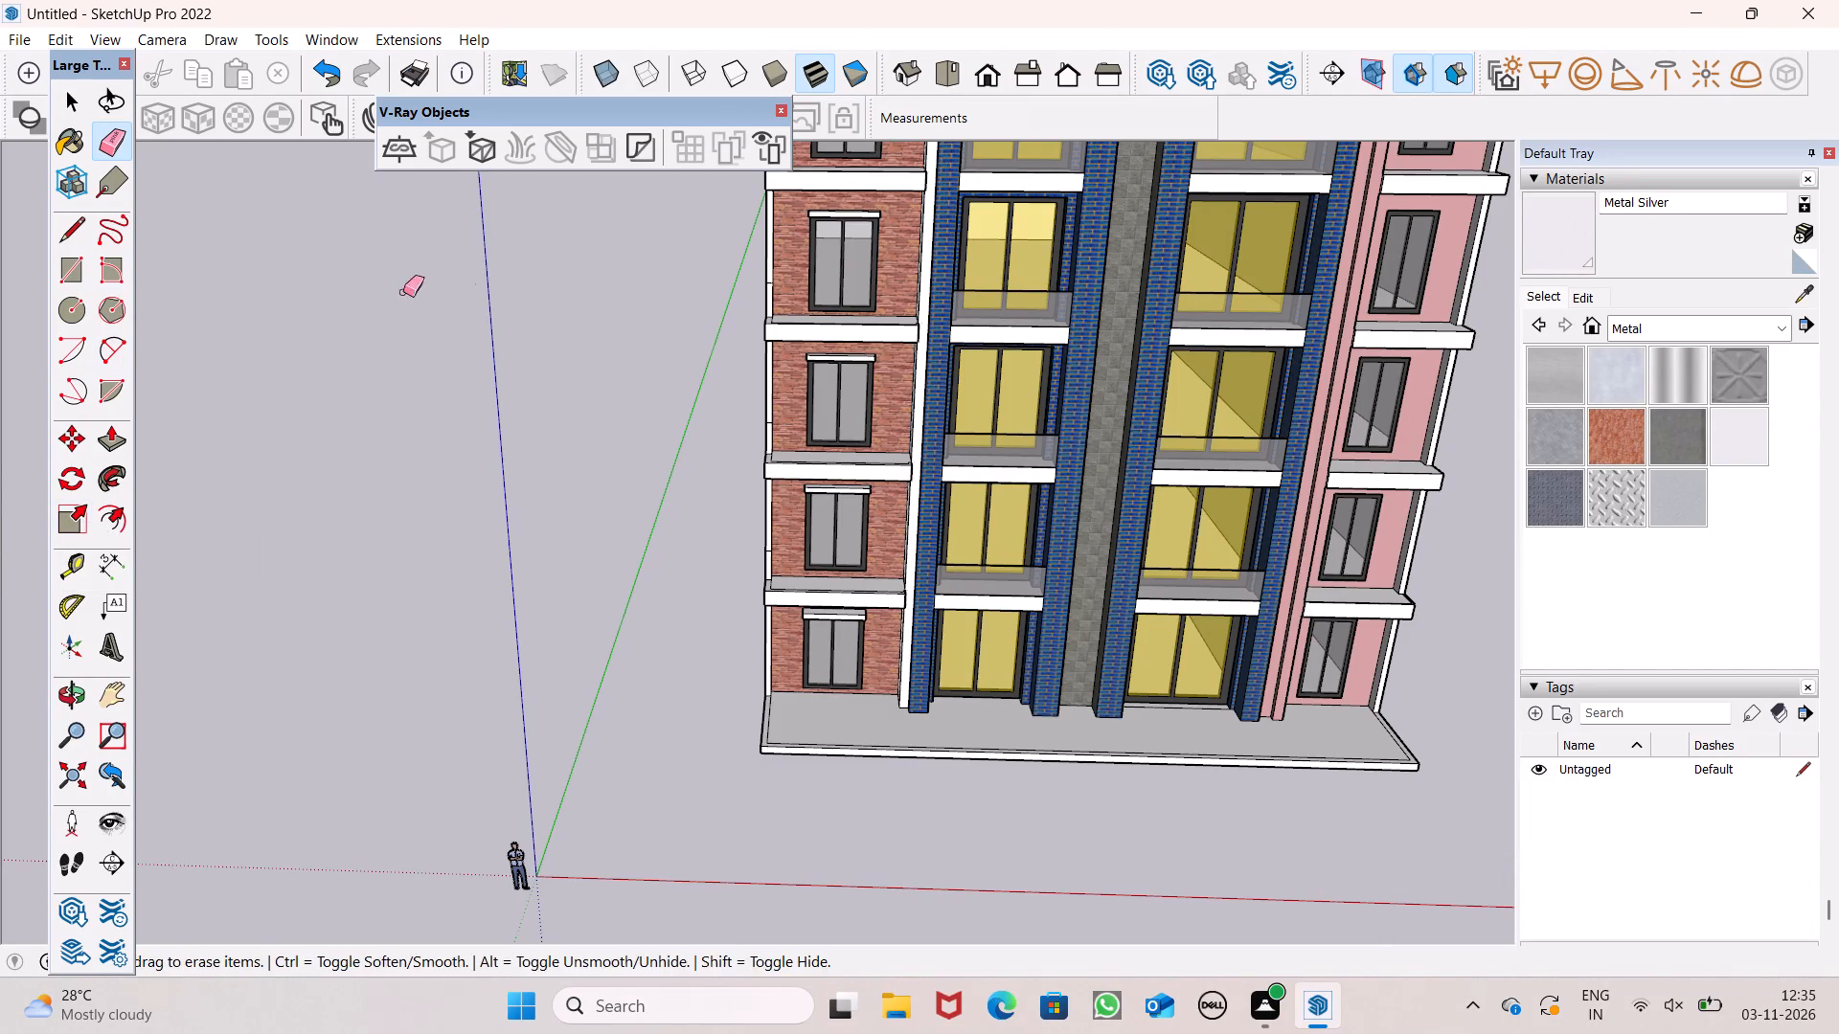
# Erase the dashed guide line that runs across the building beside the brick wing.
pyautogui.scroll(-4, 663, 478)
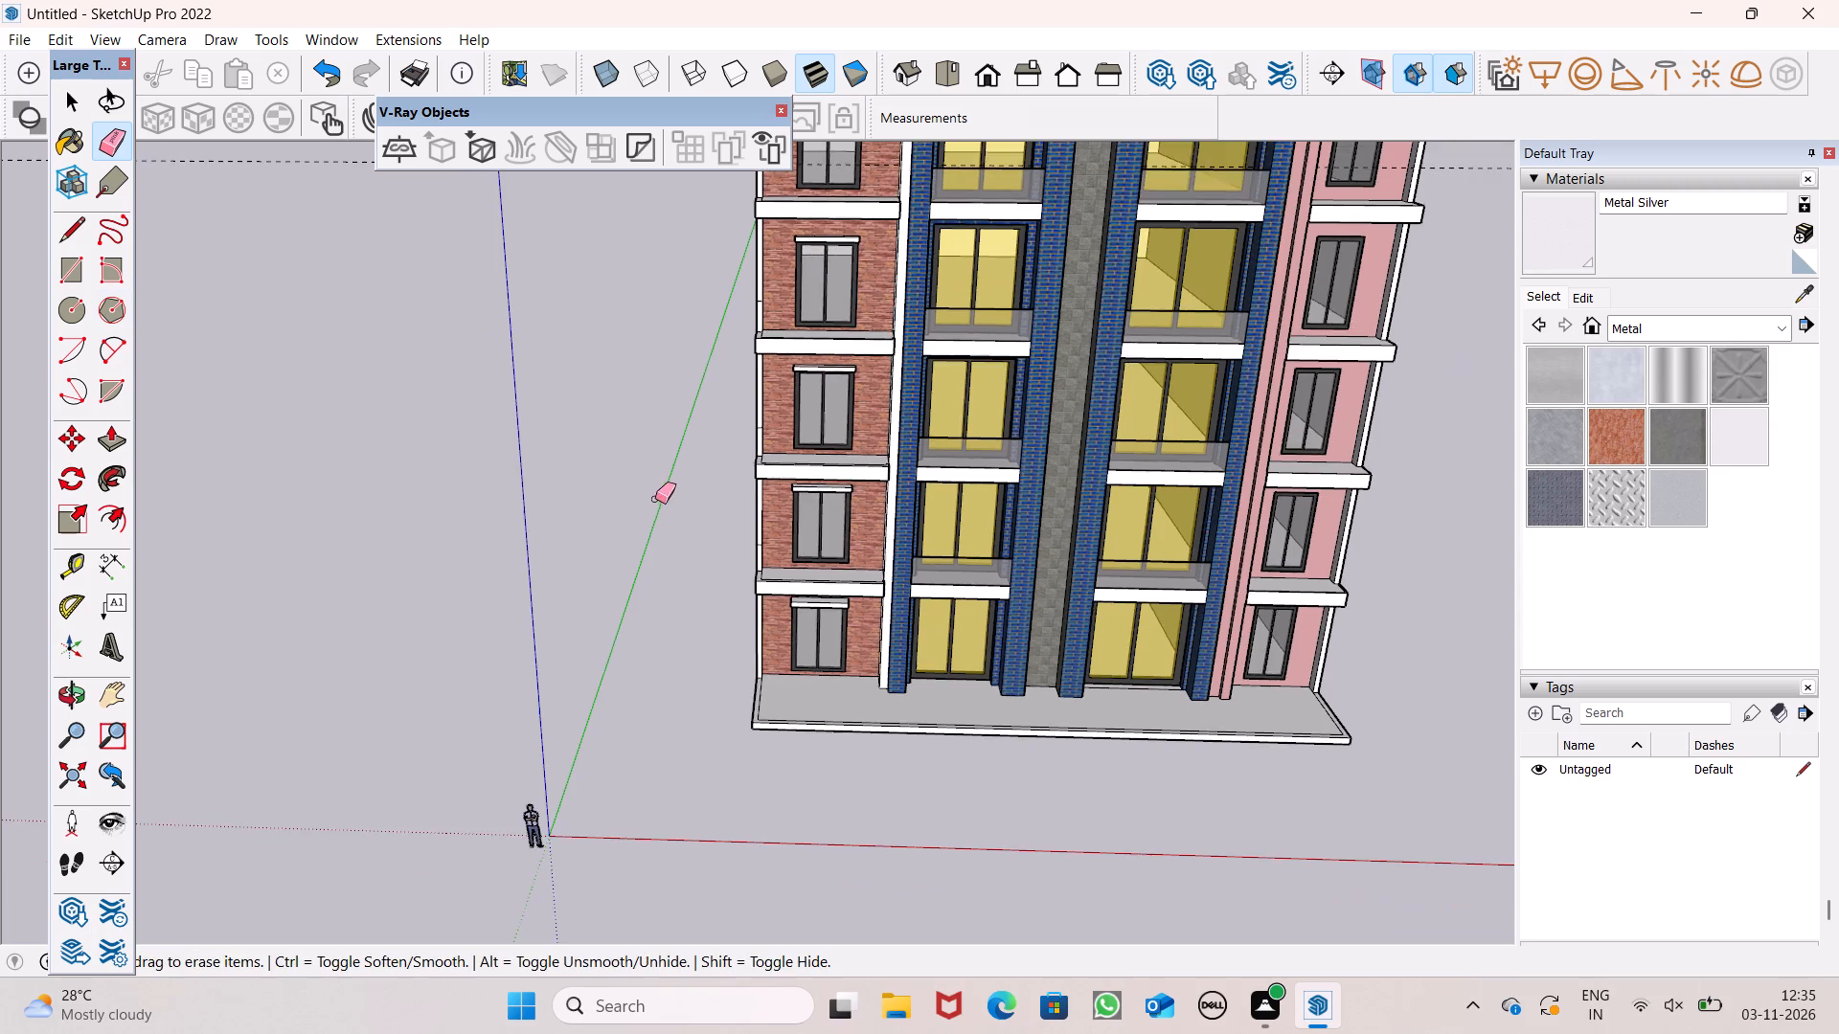
pyautogui.moveTo(655, 501); pyautogui.dragTo(740, 699, button='middle')
pyautogui.scroll(2, 707, 303)
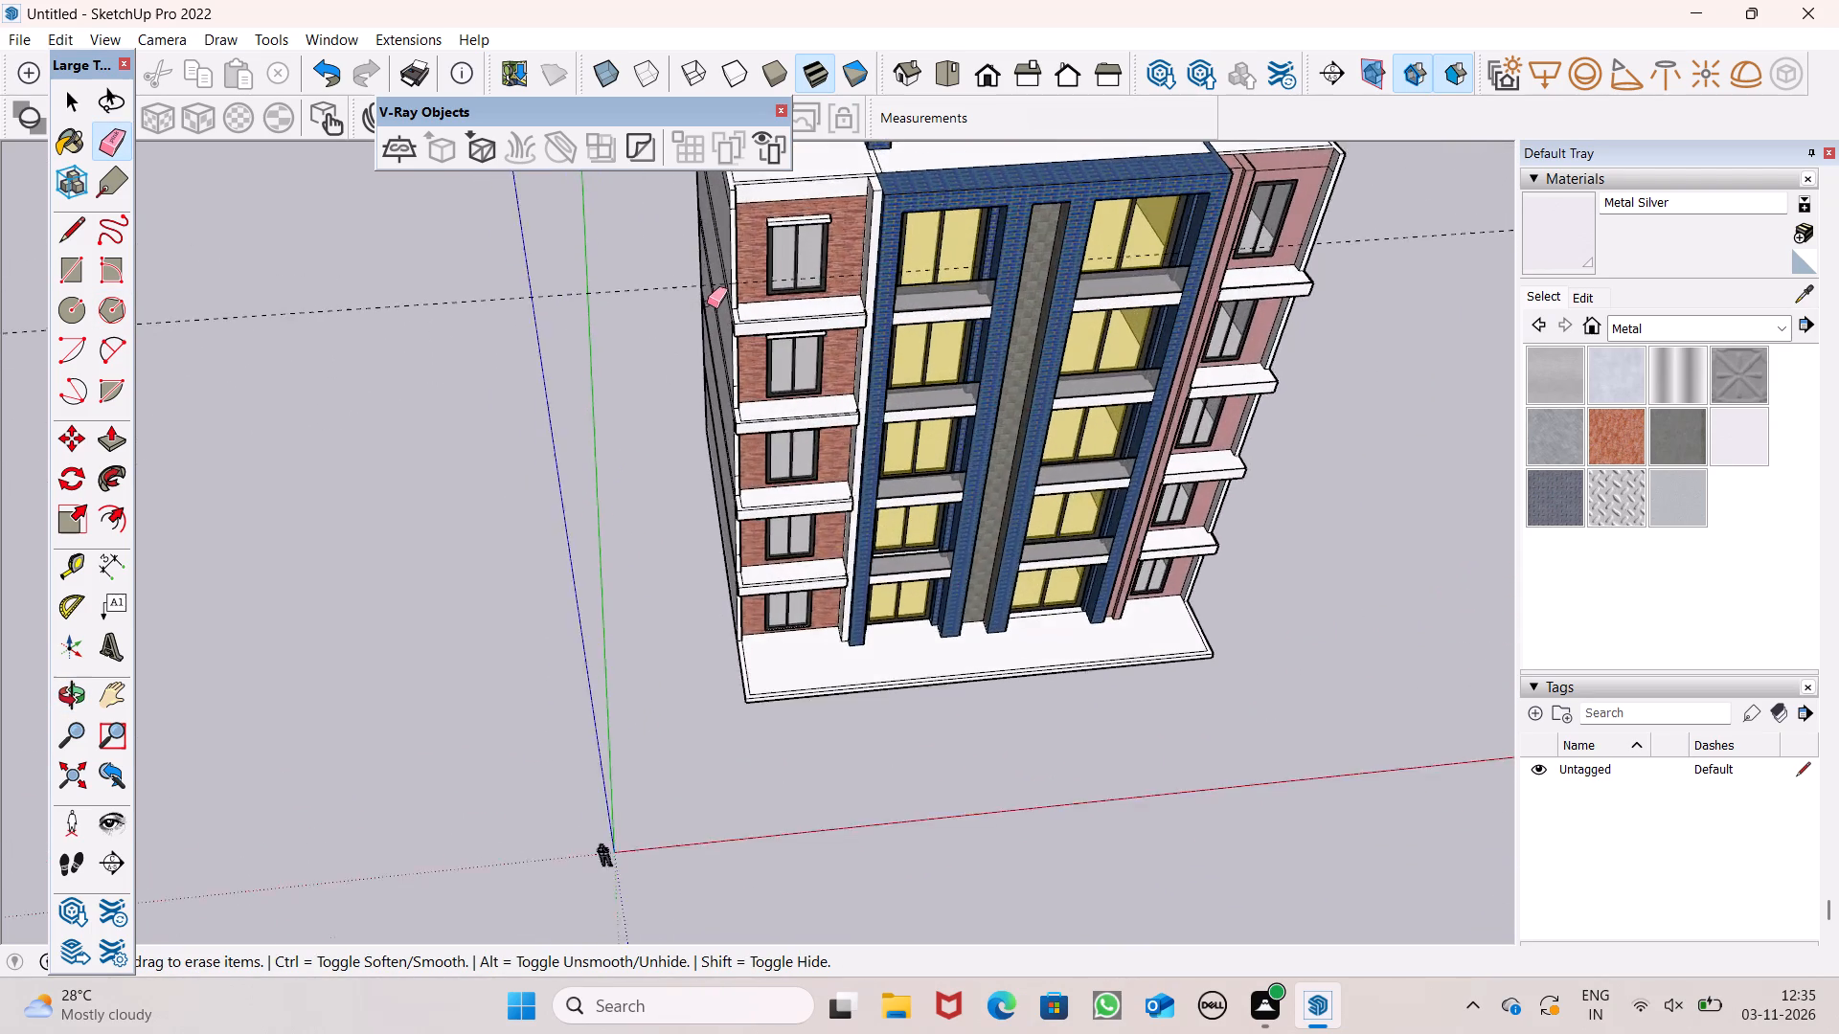
pyautogui.scroll(4, 707, 303)
pyautogui.scroll(6, 809, 278)
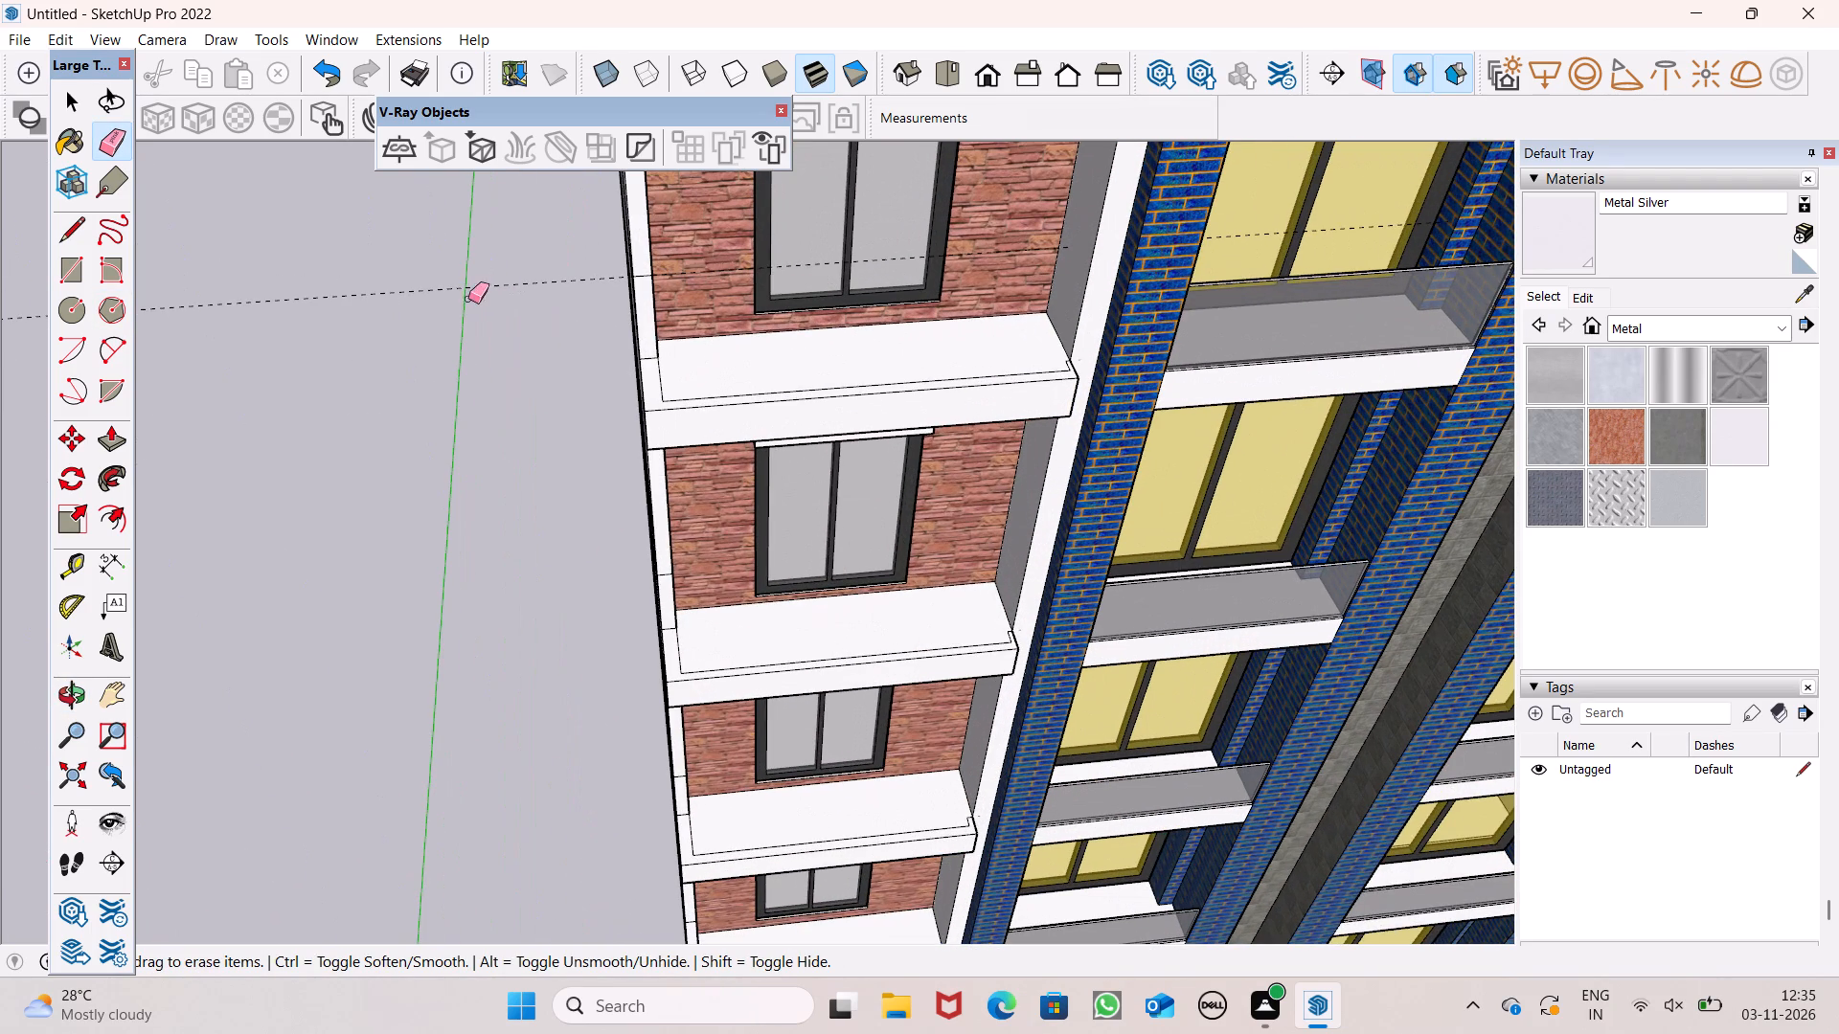
pyautogui.click(515, 281)
pyautogui.moveTo(538, 281); pyautogui.dragTo(542, 334)
pyautogui.scroll(-7, 563, 373)
pyautogui.scroll(-3, 584, 513)
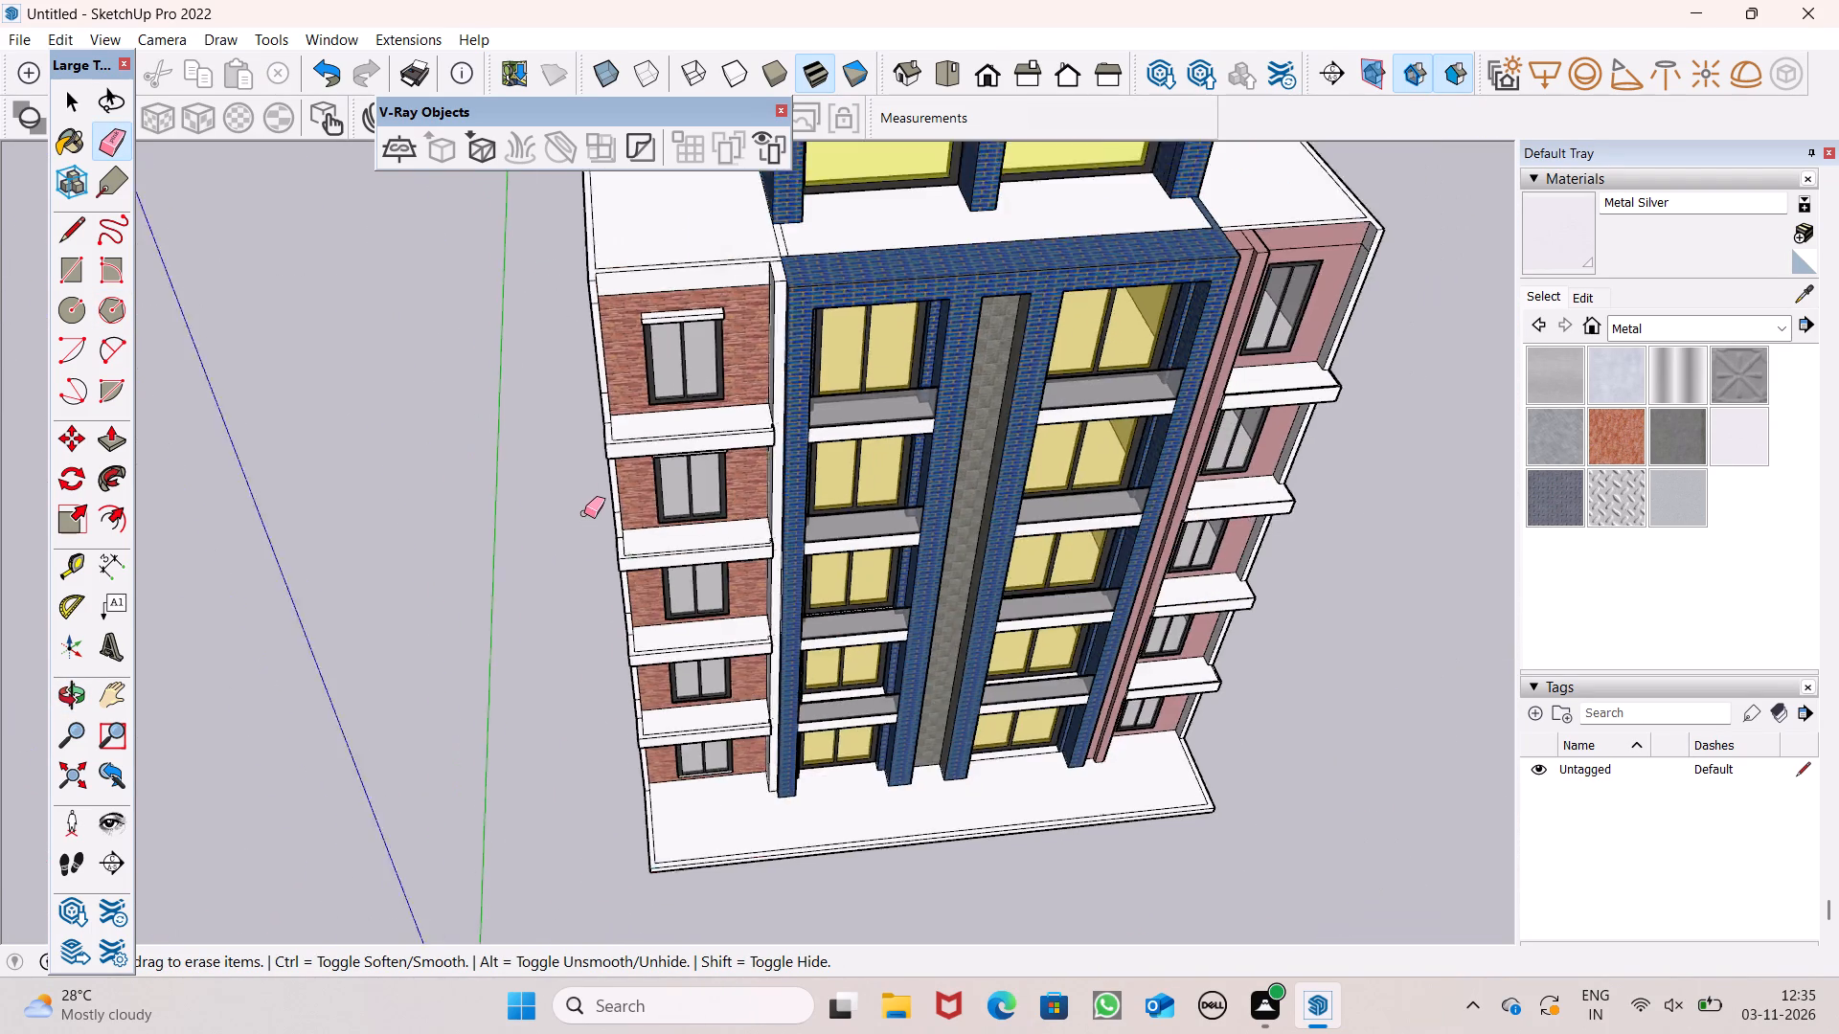
pyautogui.scroll(-3, 584, 513)
pyautogui.moveTo(581, 609); pyautogui.dragTo(499, 388, button='middle')
pyautogui.moveTo(793, 528); pyautogui.dragTo(641, 635, button='middle')
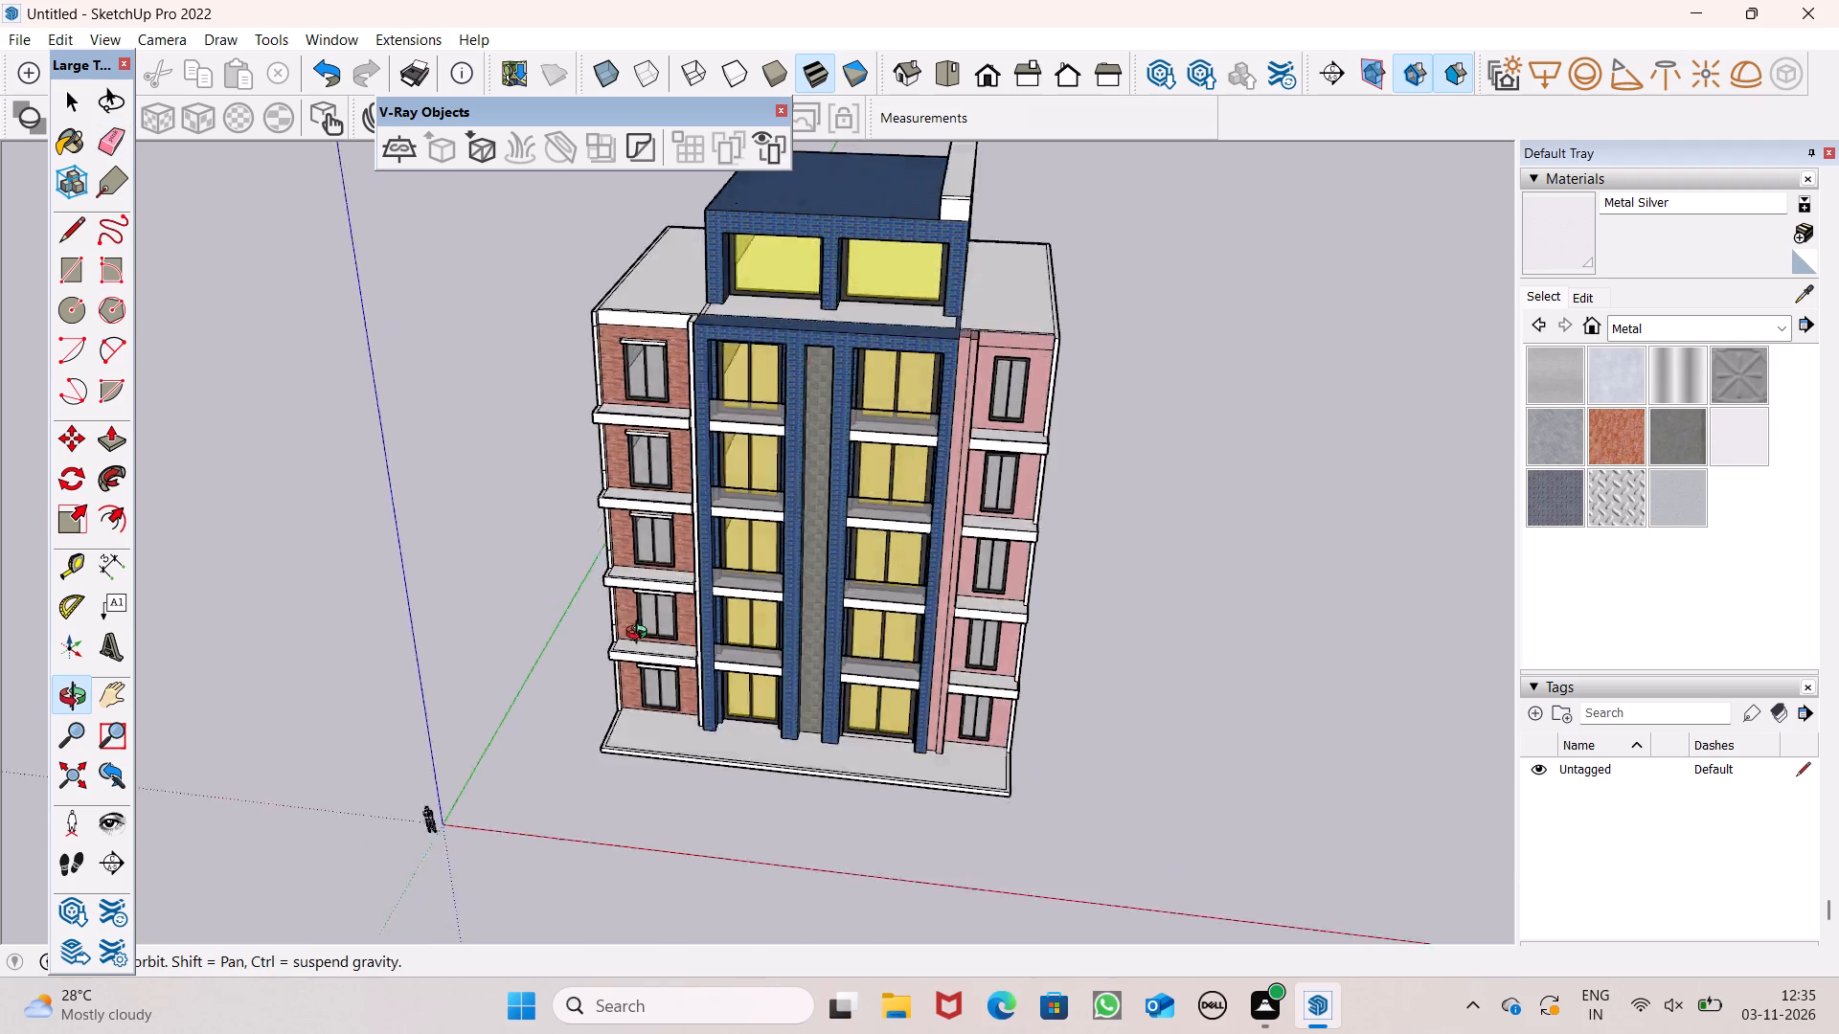
pyautogui.moveTo(641, 635); pyautogui.dragTo(1015, 700, button='middle')
pyautogui.scroll(1, 432, 678)
pyautogui.press('space')
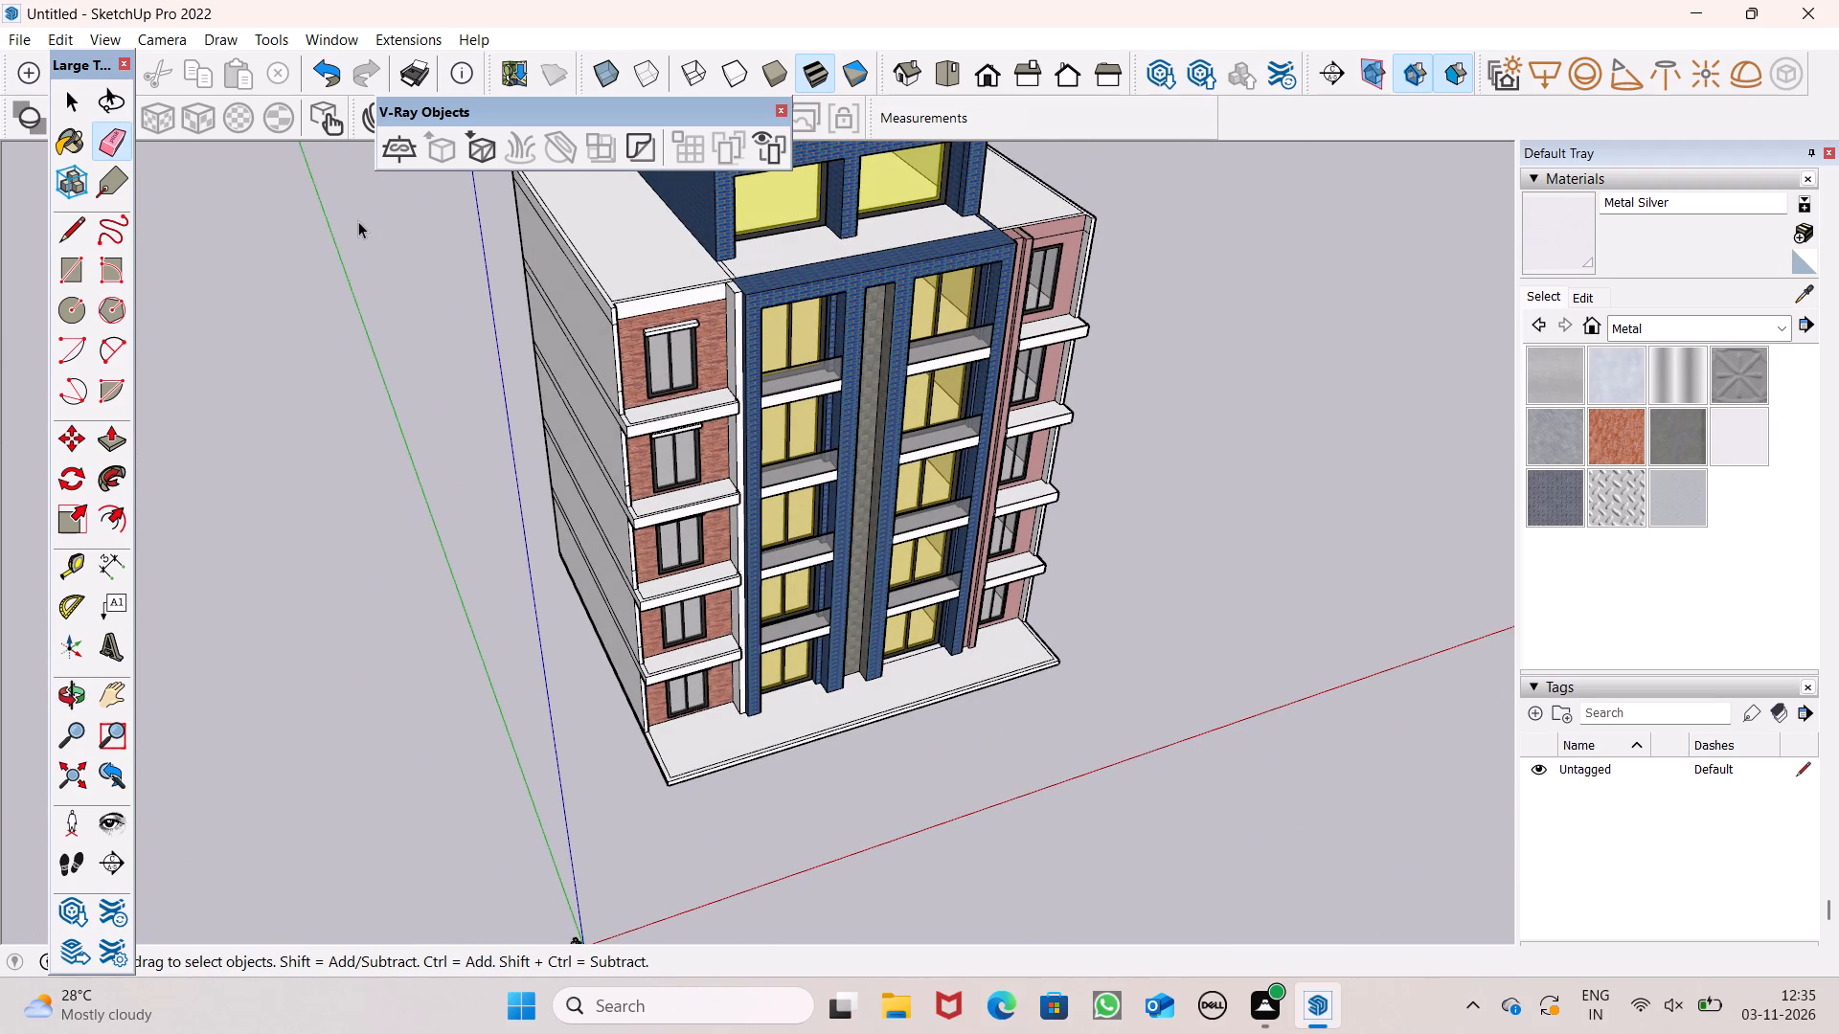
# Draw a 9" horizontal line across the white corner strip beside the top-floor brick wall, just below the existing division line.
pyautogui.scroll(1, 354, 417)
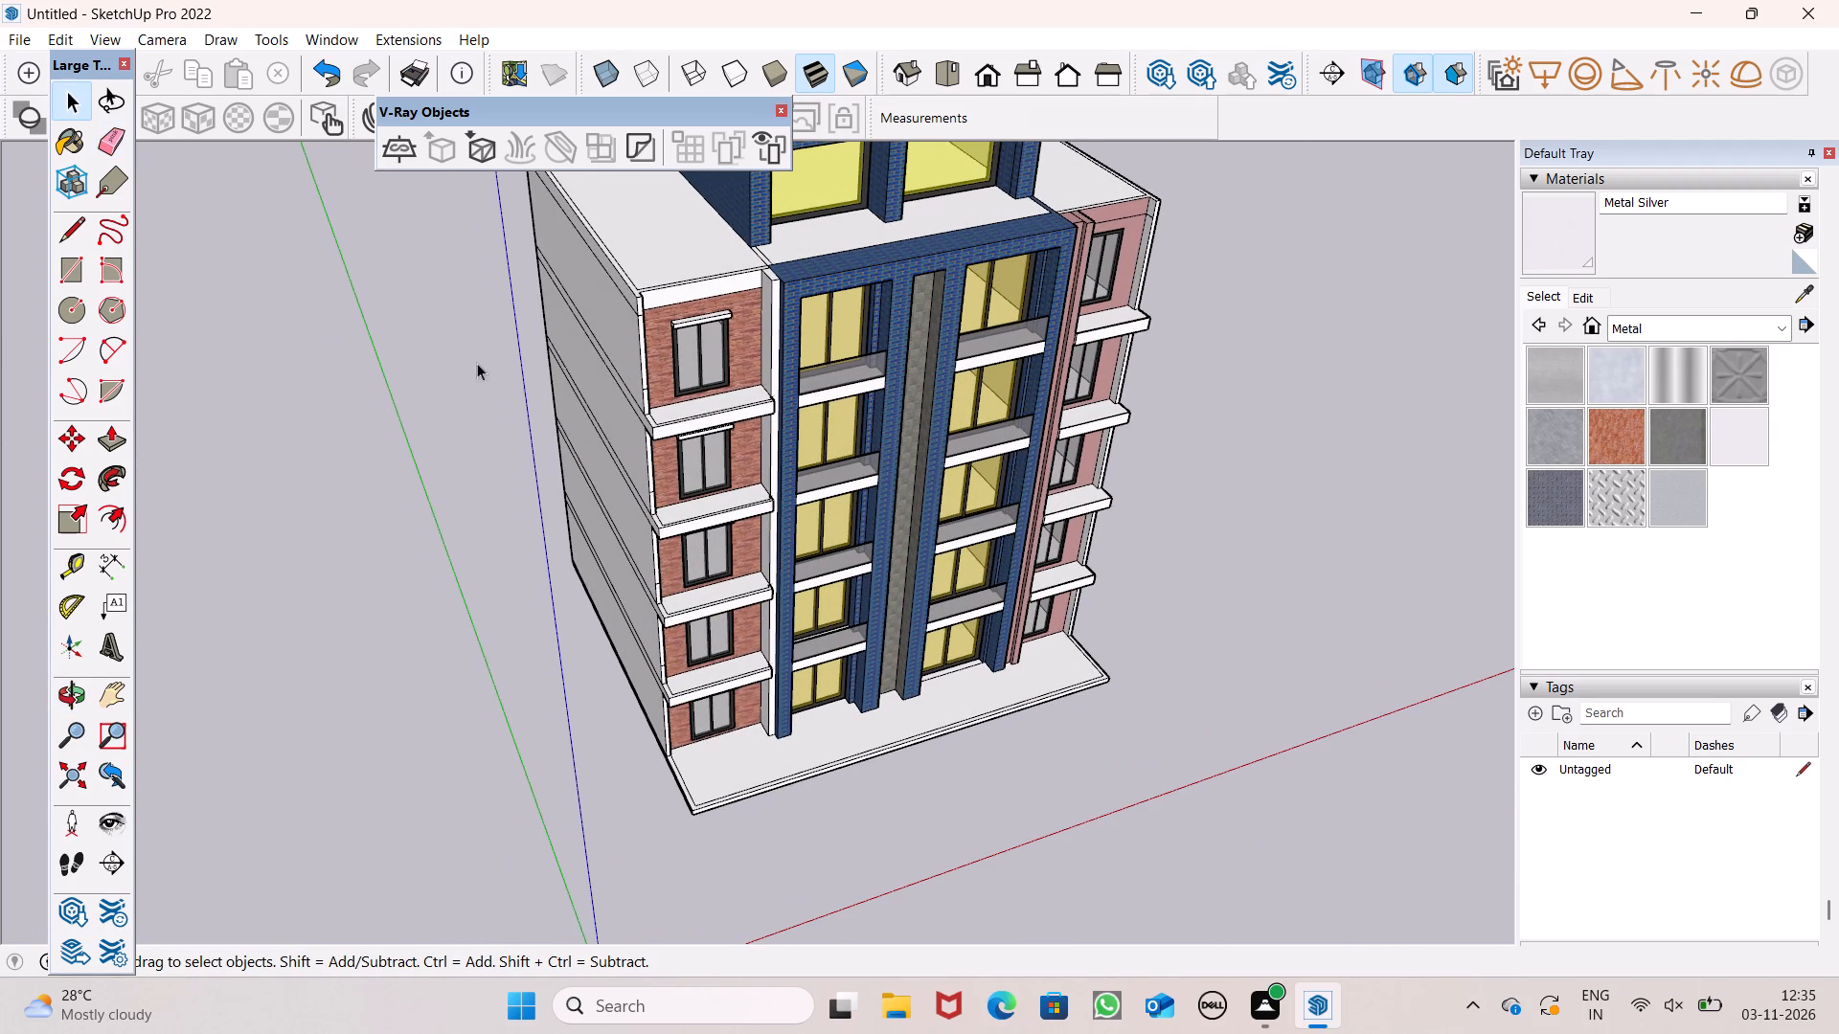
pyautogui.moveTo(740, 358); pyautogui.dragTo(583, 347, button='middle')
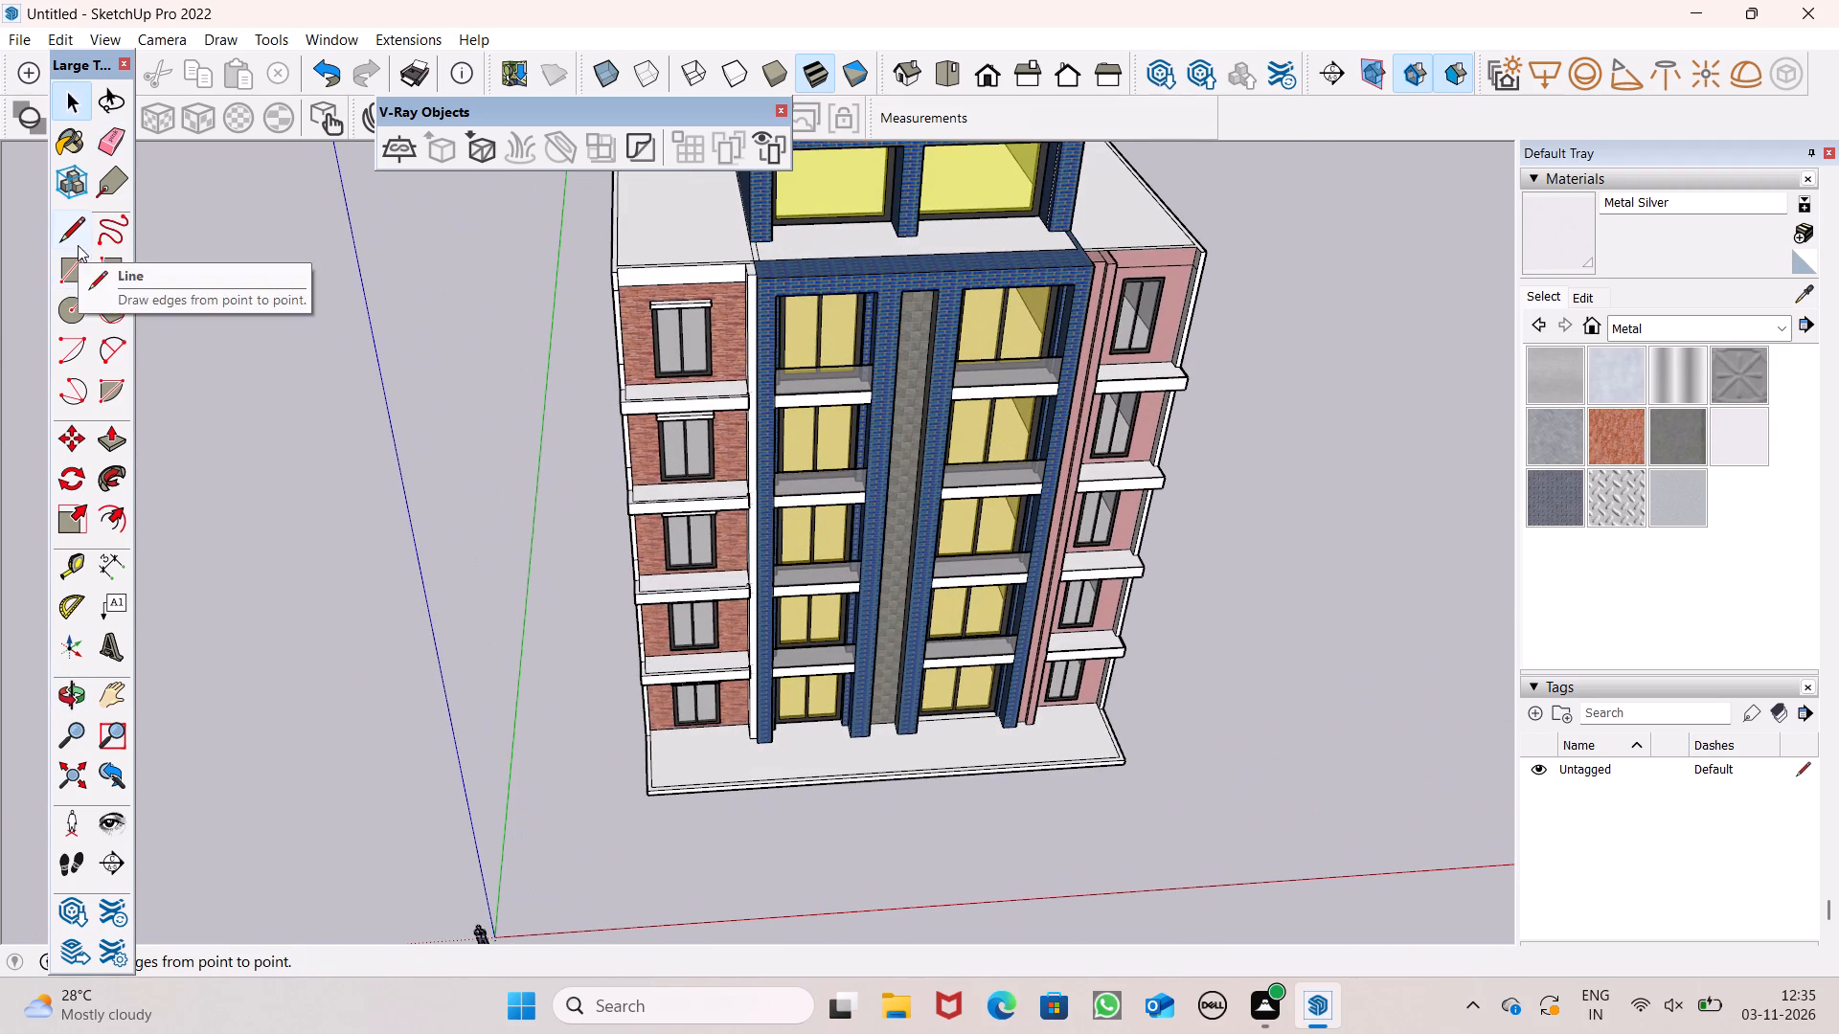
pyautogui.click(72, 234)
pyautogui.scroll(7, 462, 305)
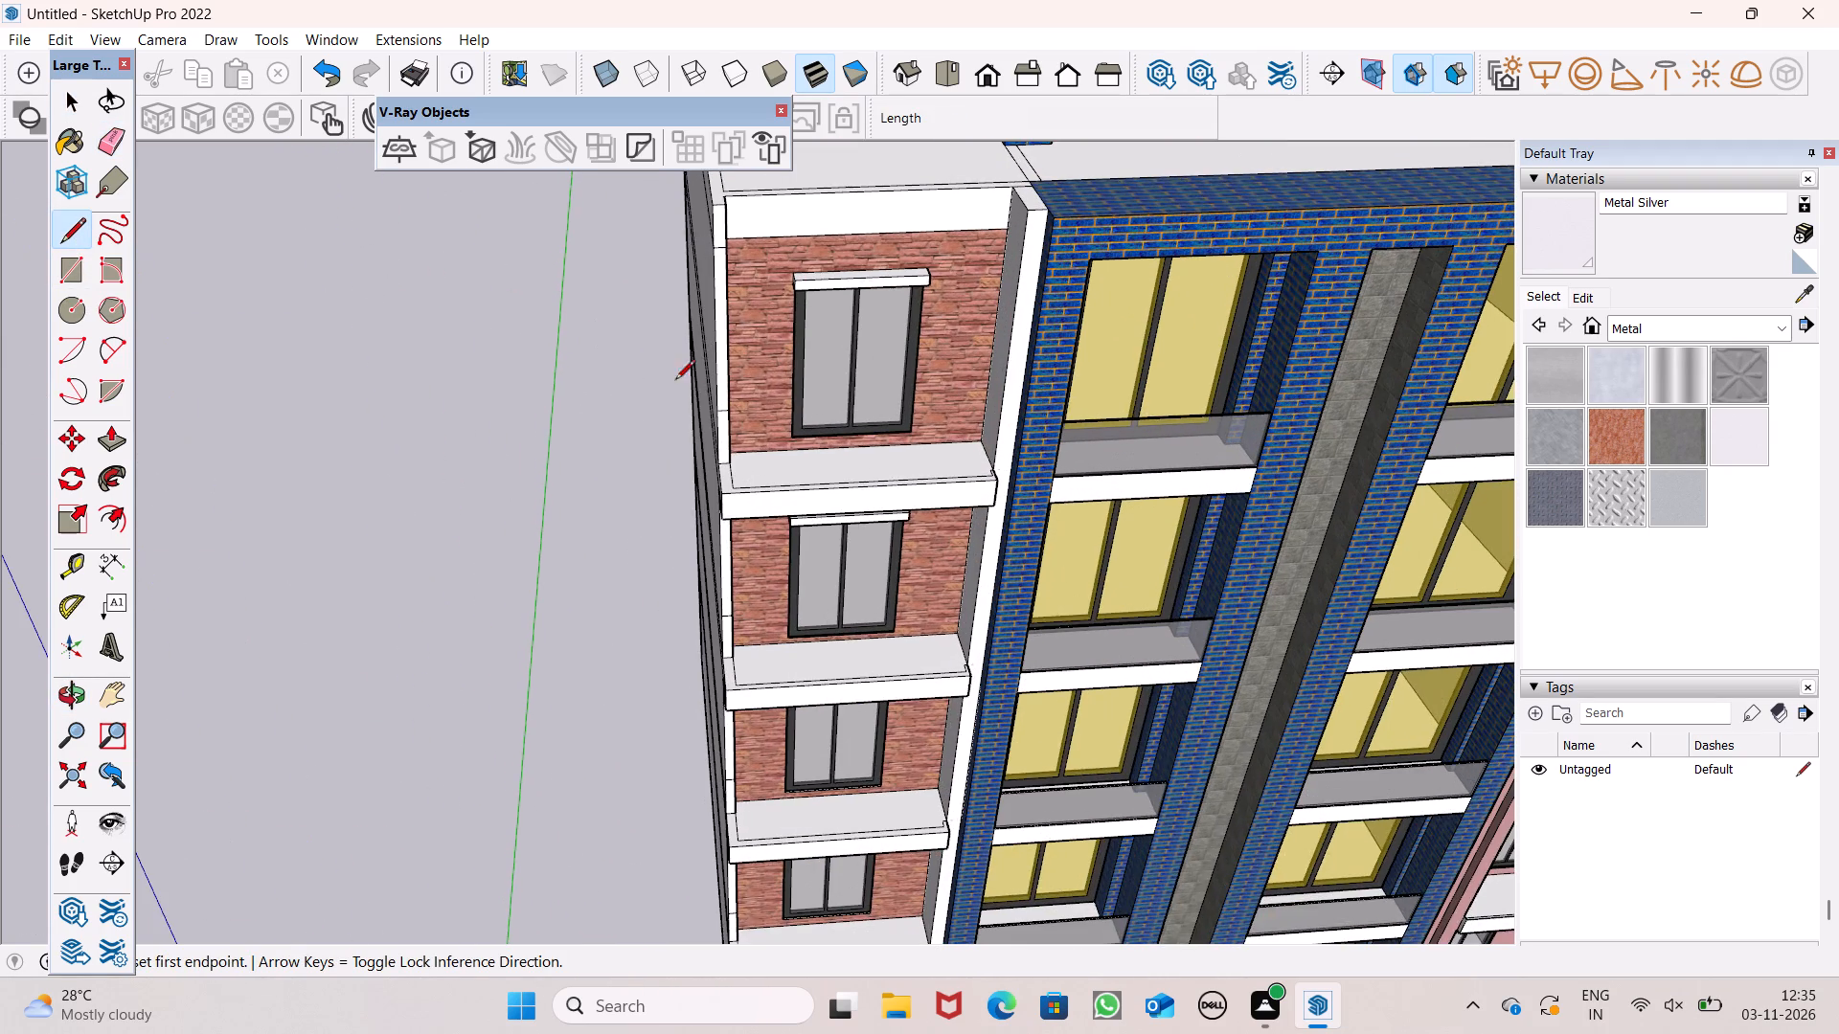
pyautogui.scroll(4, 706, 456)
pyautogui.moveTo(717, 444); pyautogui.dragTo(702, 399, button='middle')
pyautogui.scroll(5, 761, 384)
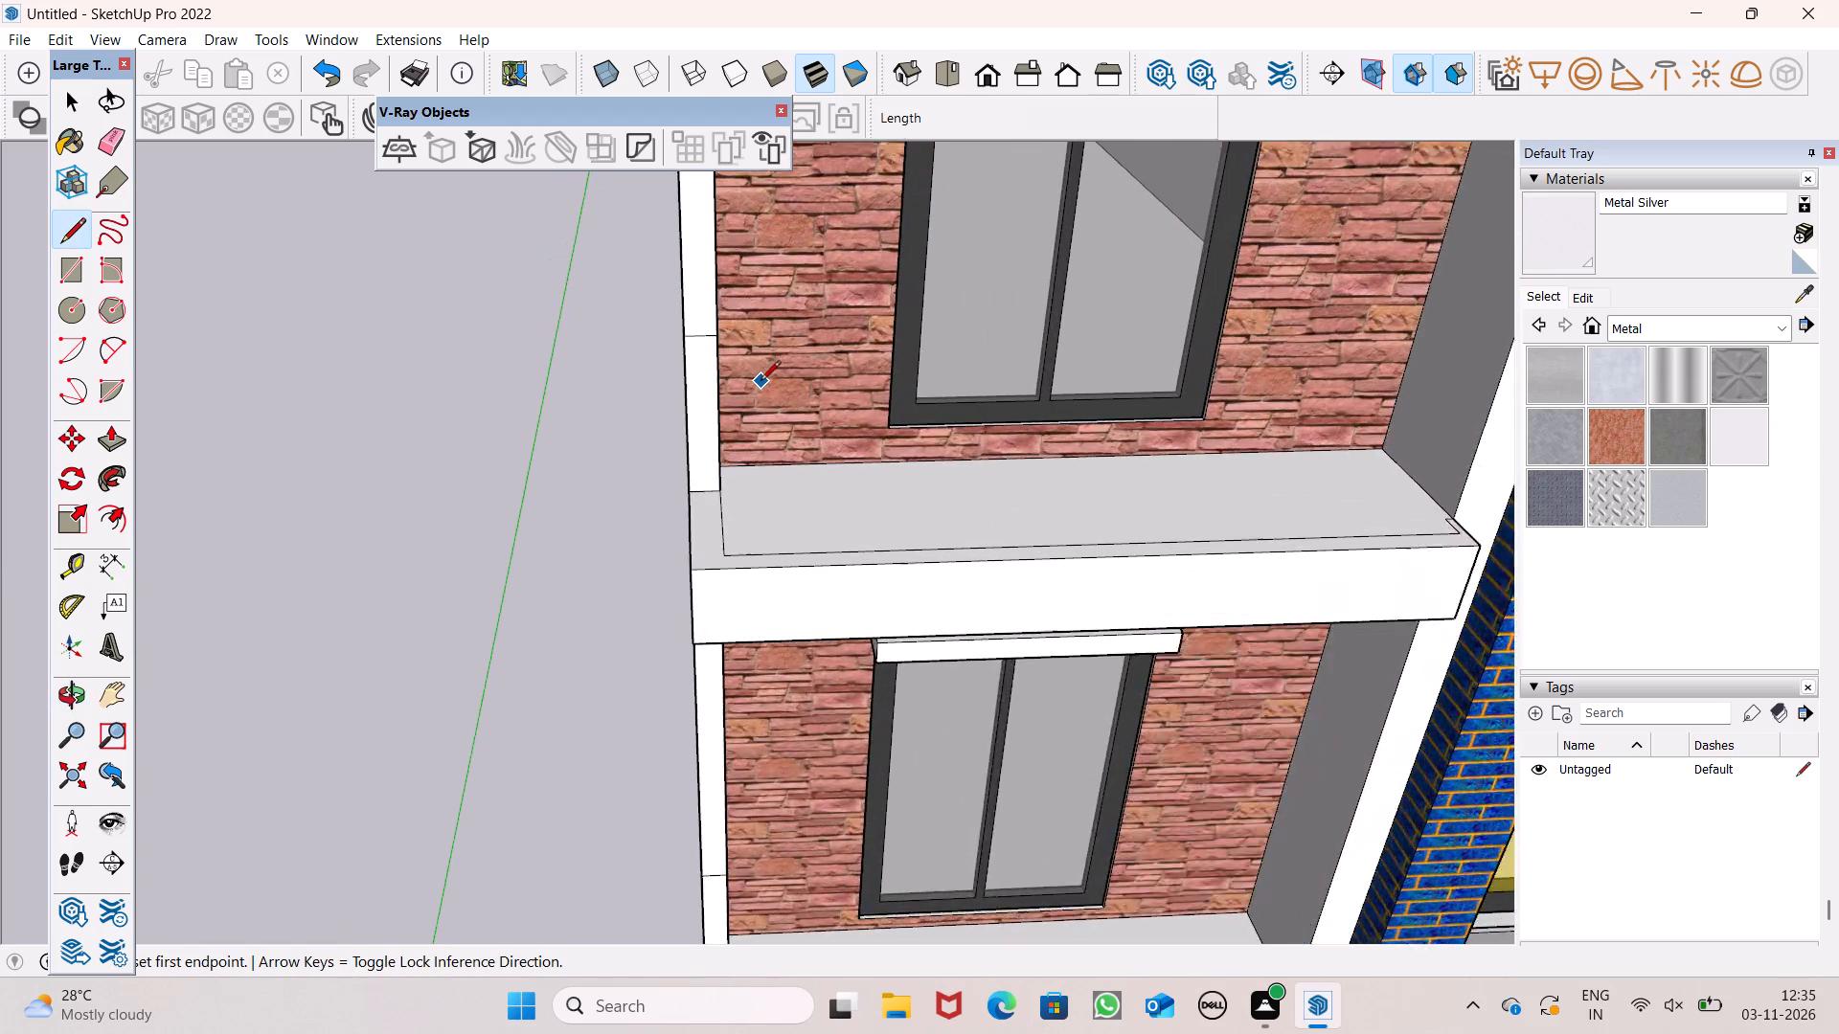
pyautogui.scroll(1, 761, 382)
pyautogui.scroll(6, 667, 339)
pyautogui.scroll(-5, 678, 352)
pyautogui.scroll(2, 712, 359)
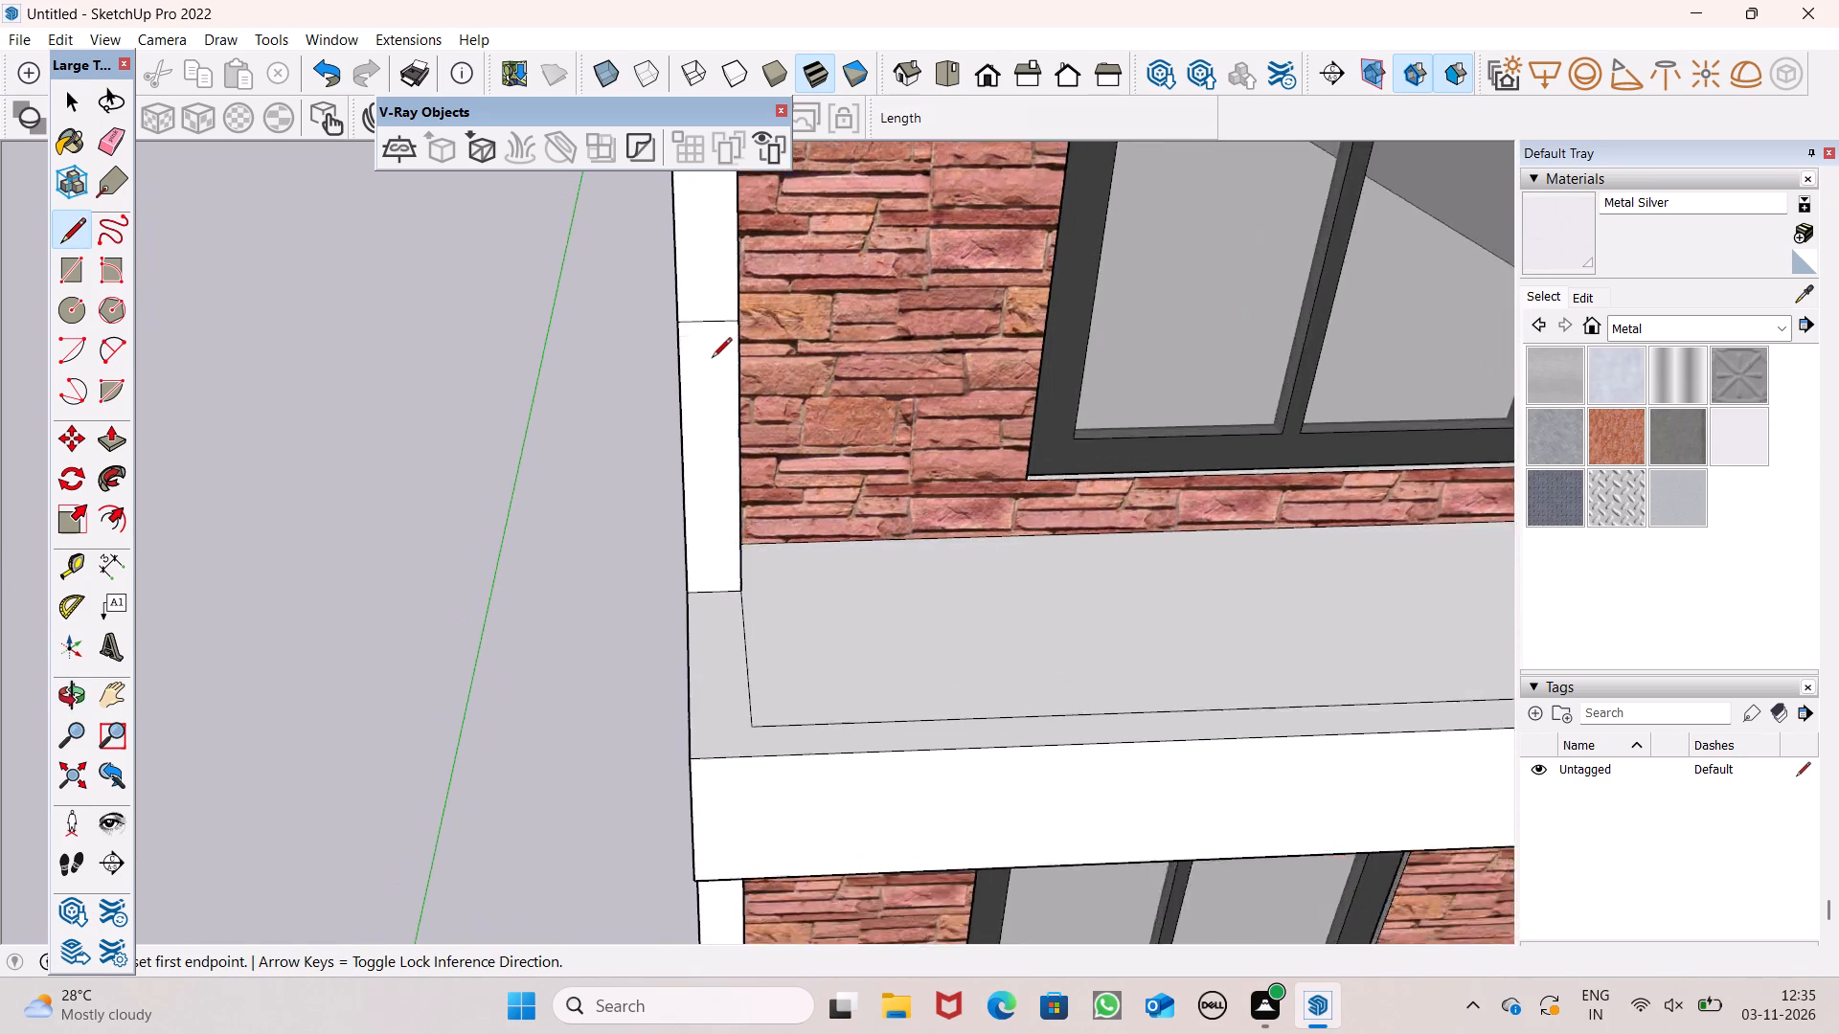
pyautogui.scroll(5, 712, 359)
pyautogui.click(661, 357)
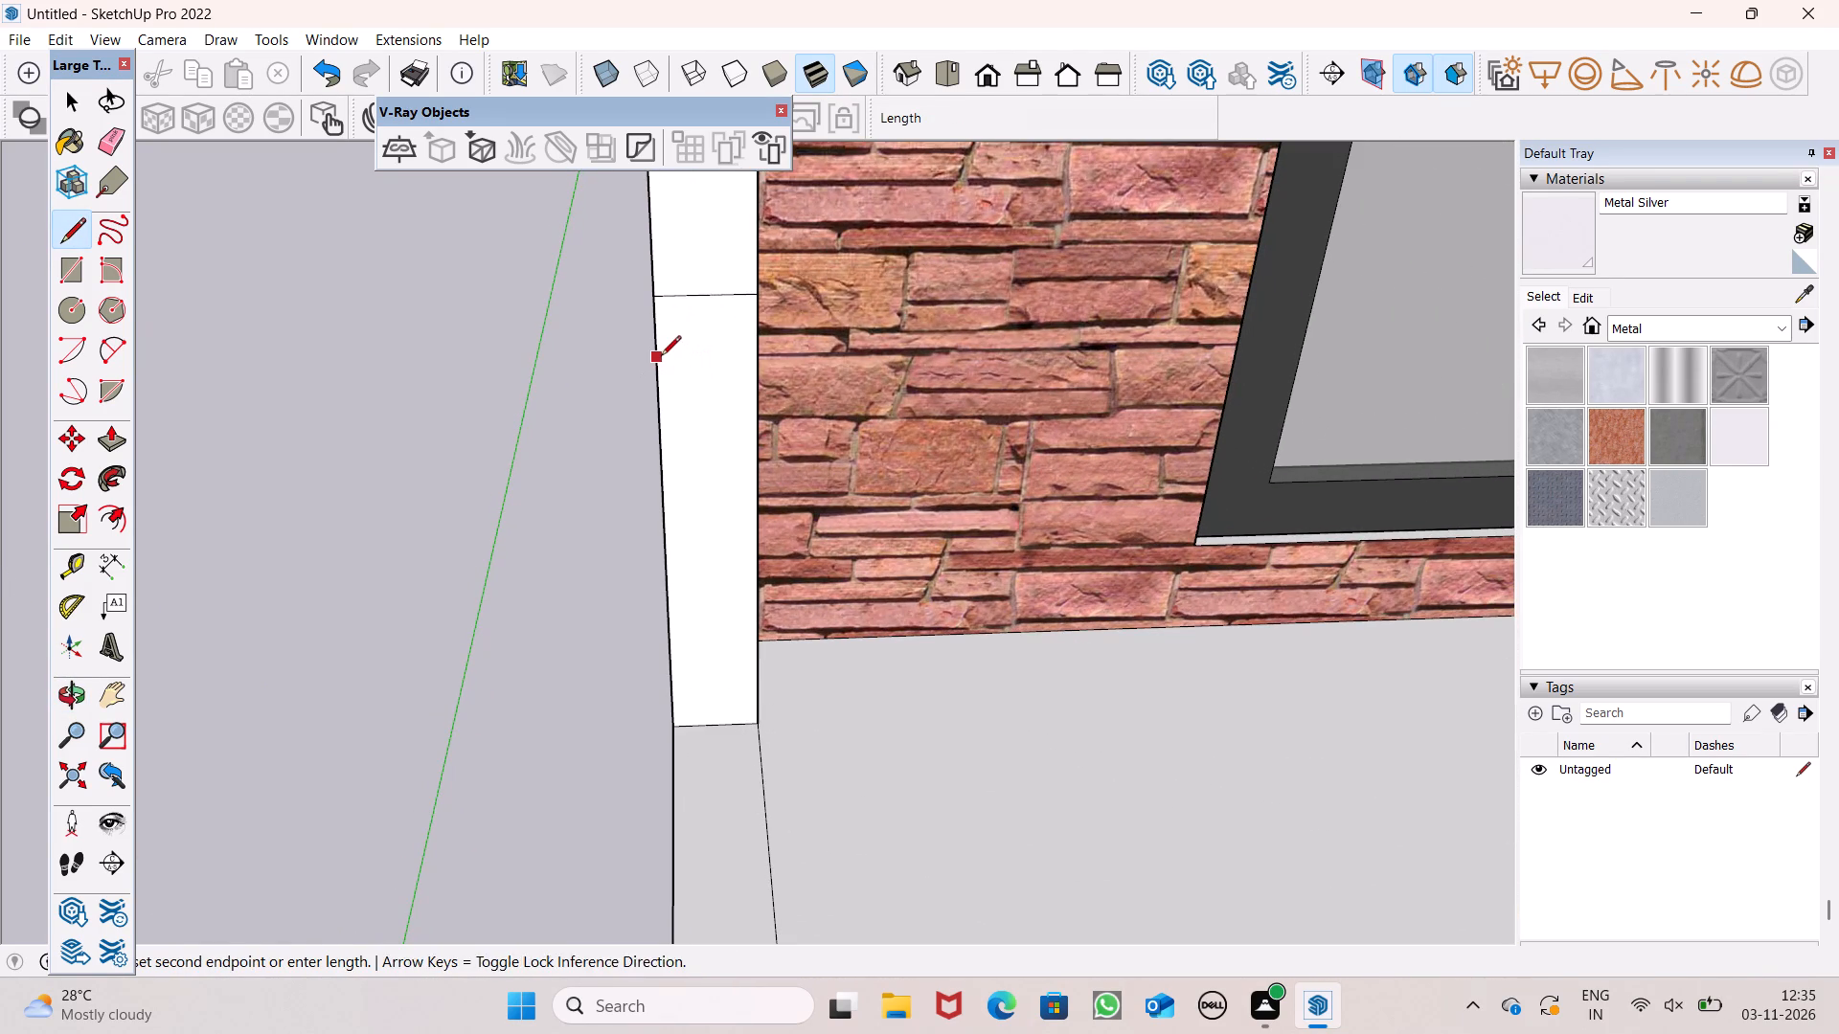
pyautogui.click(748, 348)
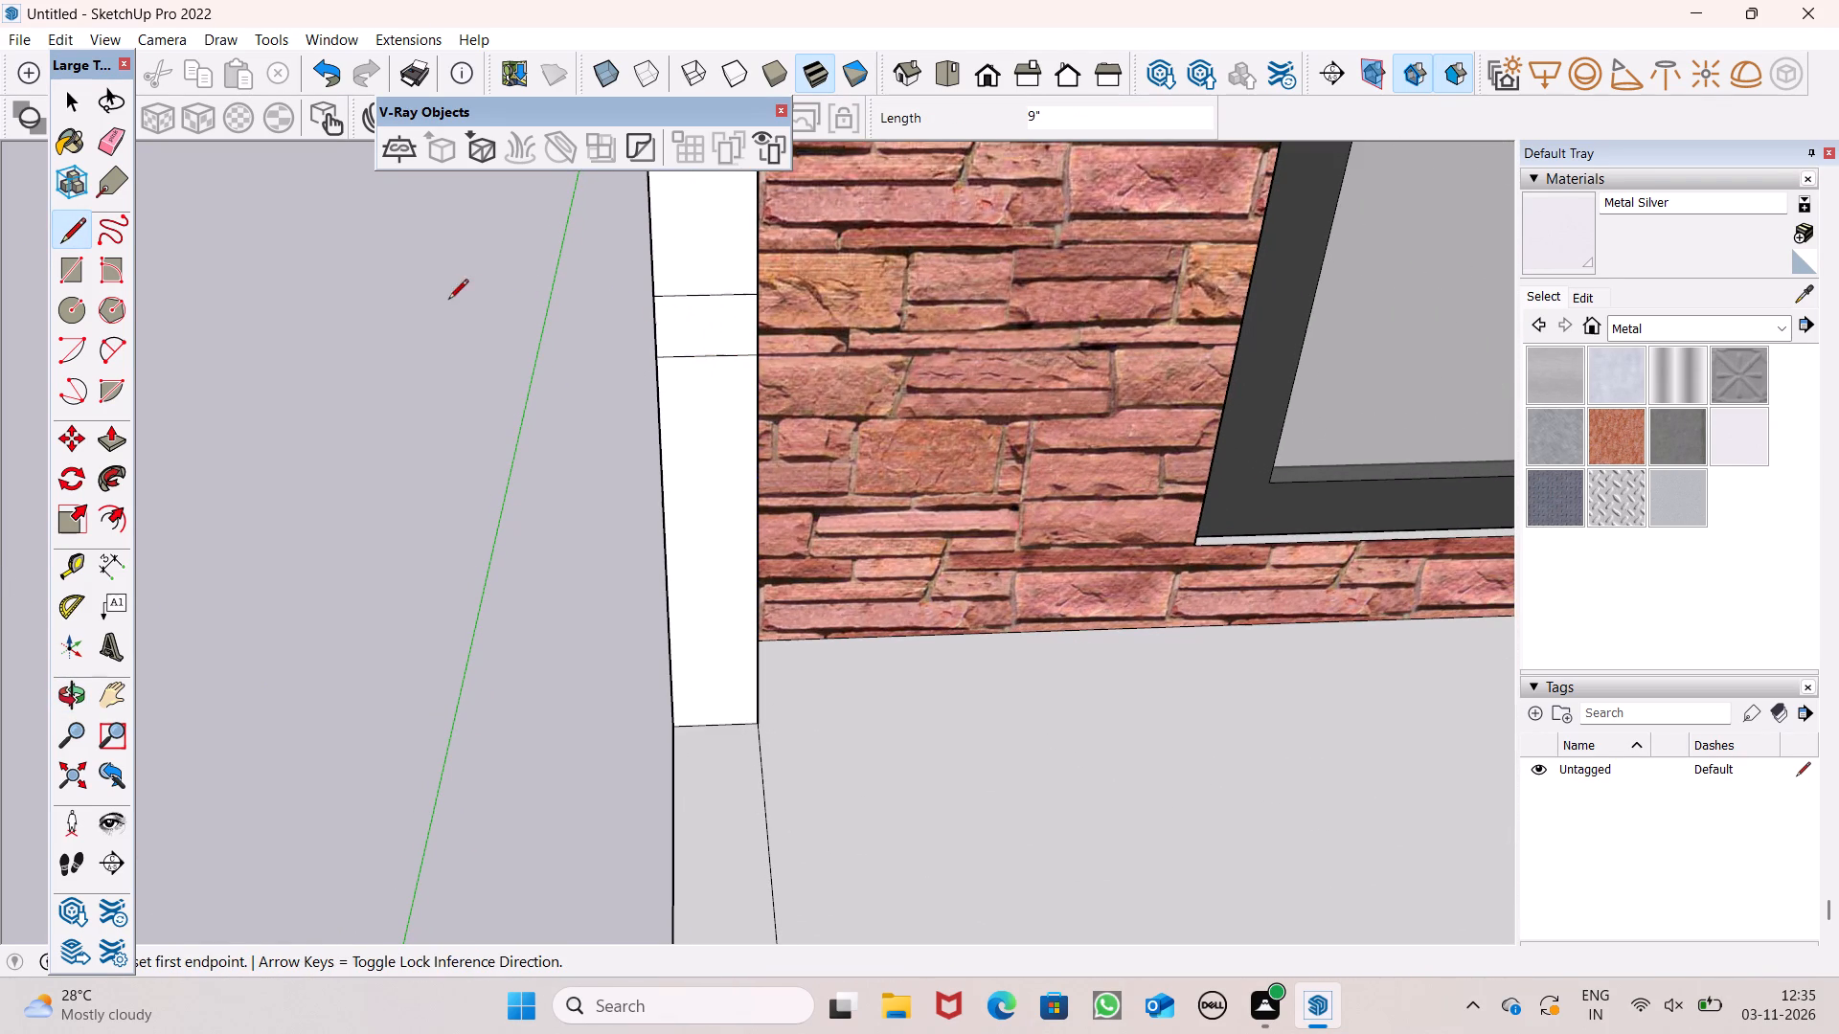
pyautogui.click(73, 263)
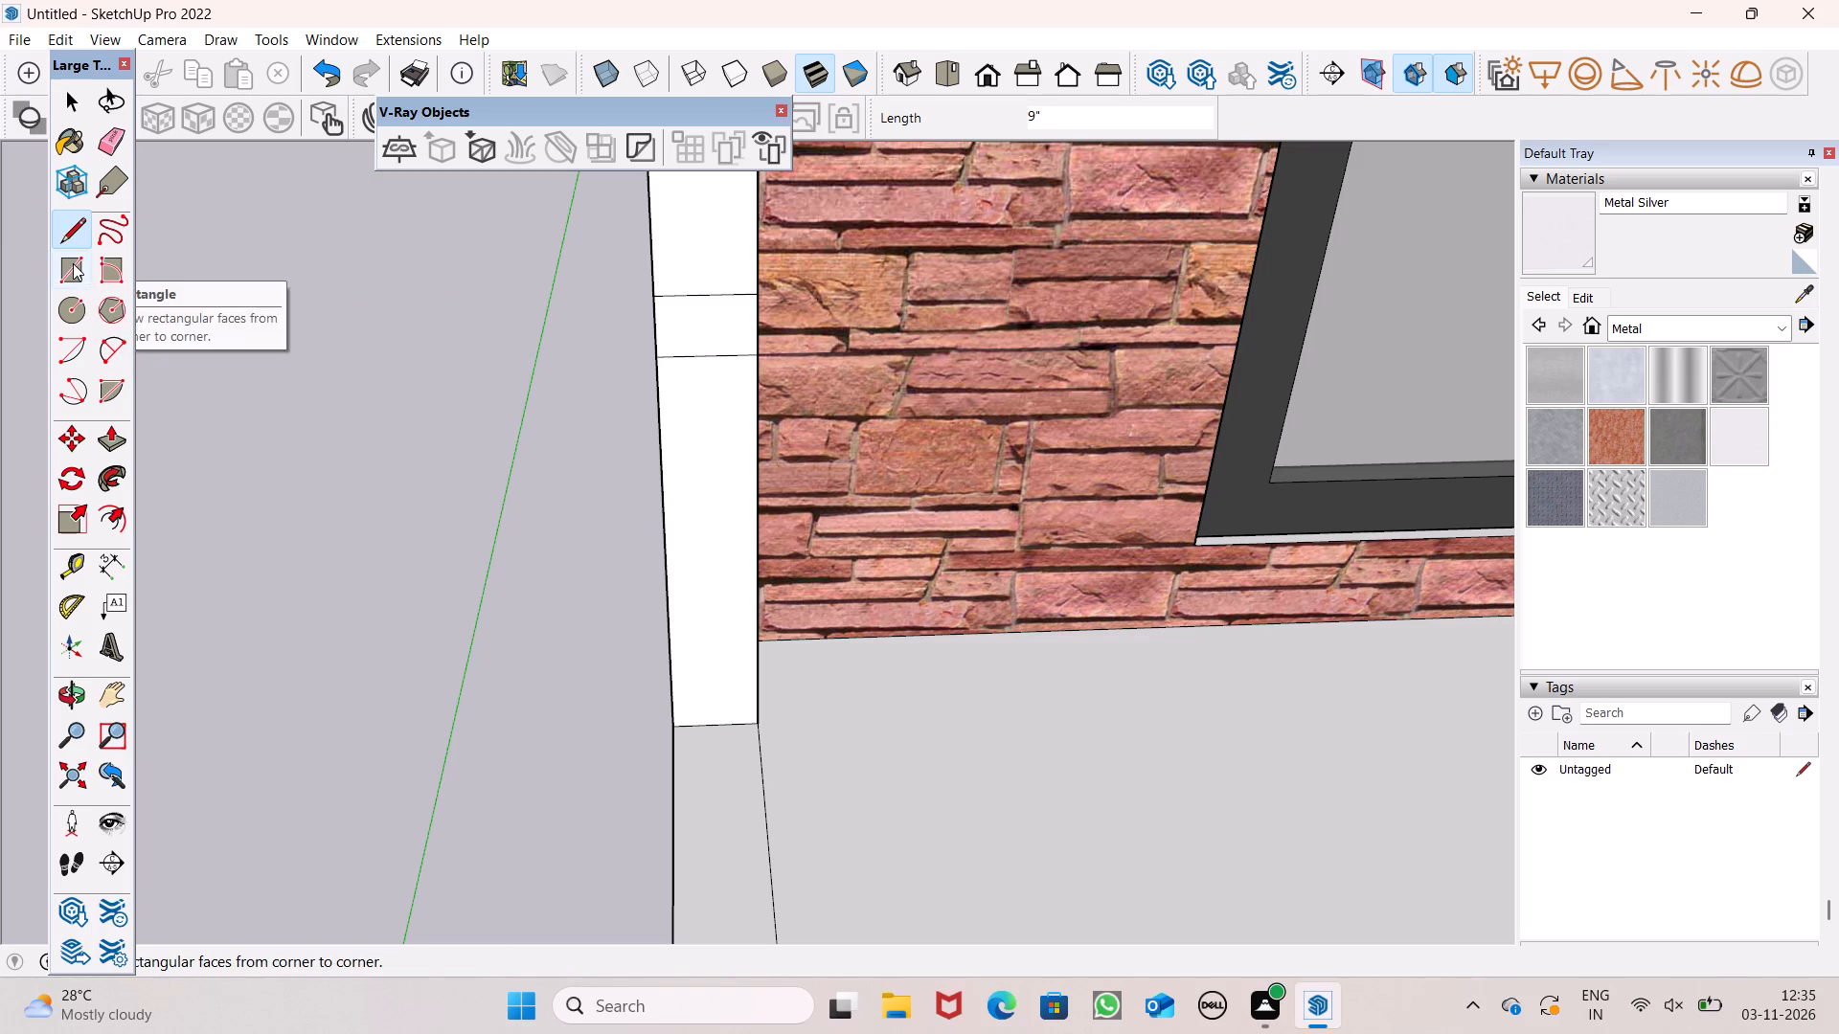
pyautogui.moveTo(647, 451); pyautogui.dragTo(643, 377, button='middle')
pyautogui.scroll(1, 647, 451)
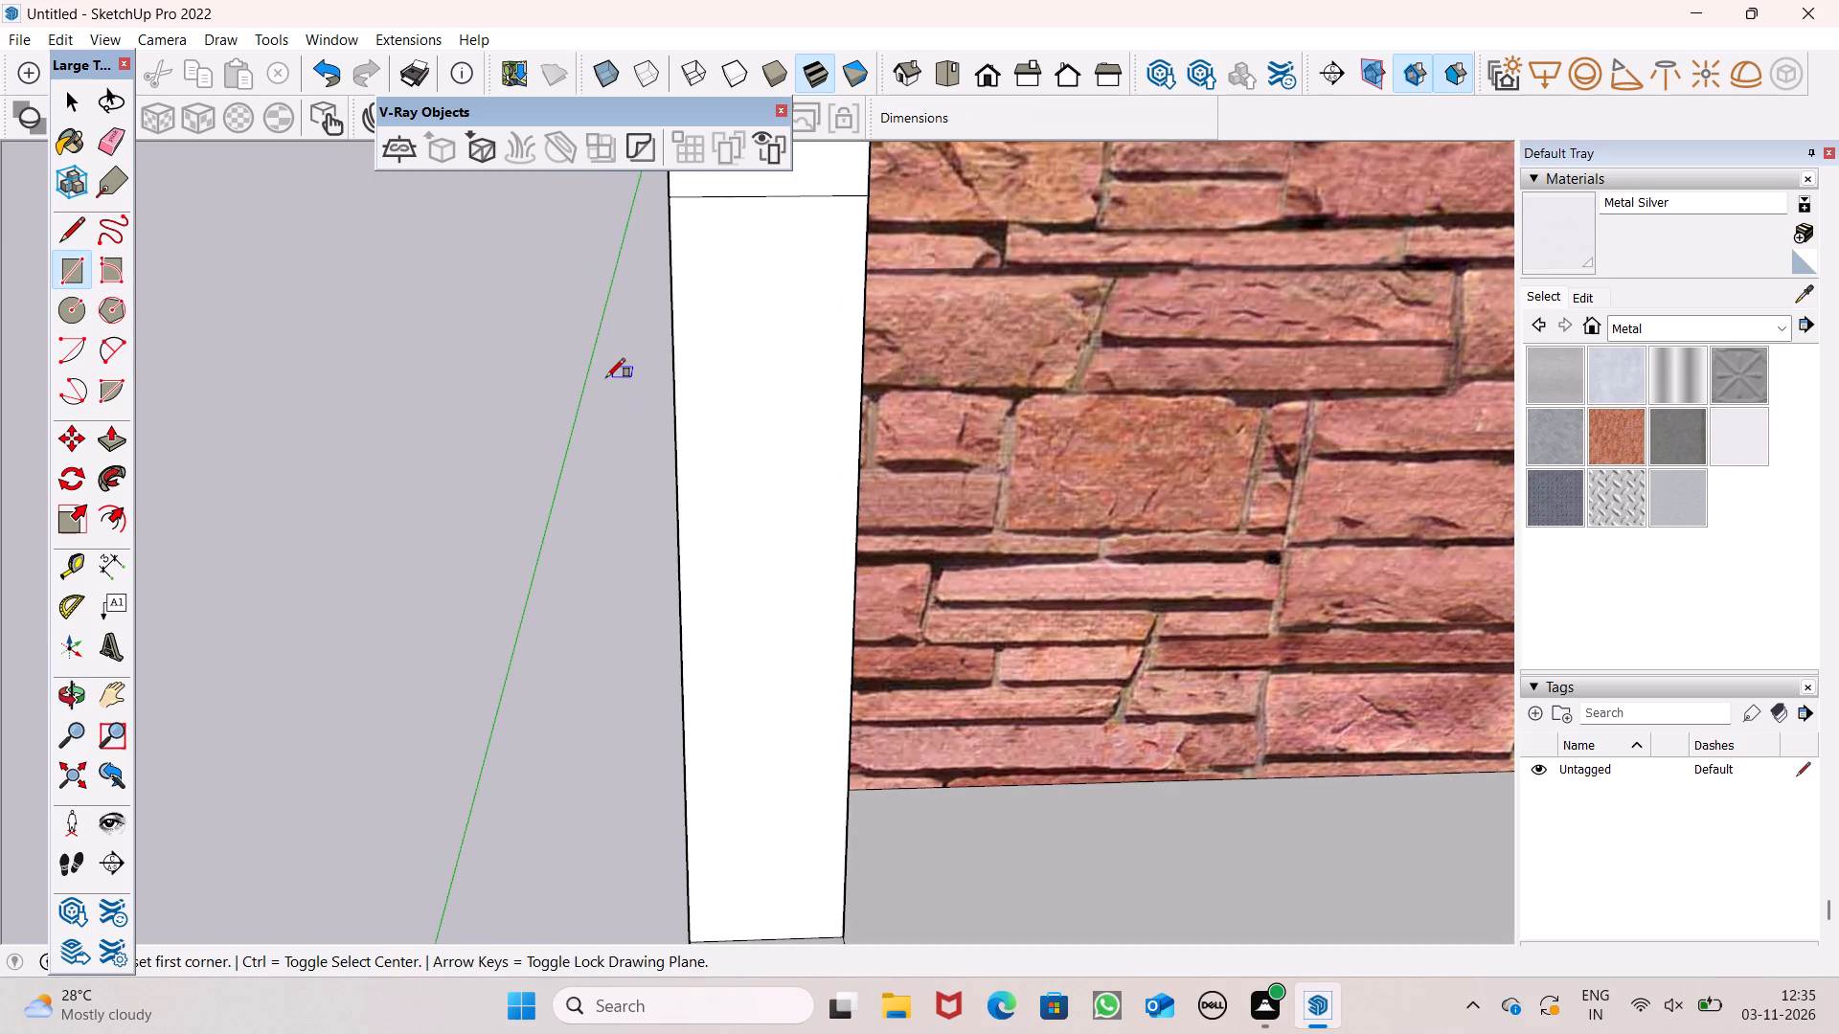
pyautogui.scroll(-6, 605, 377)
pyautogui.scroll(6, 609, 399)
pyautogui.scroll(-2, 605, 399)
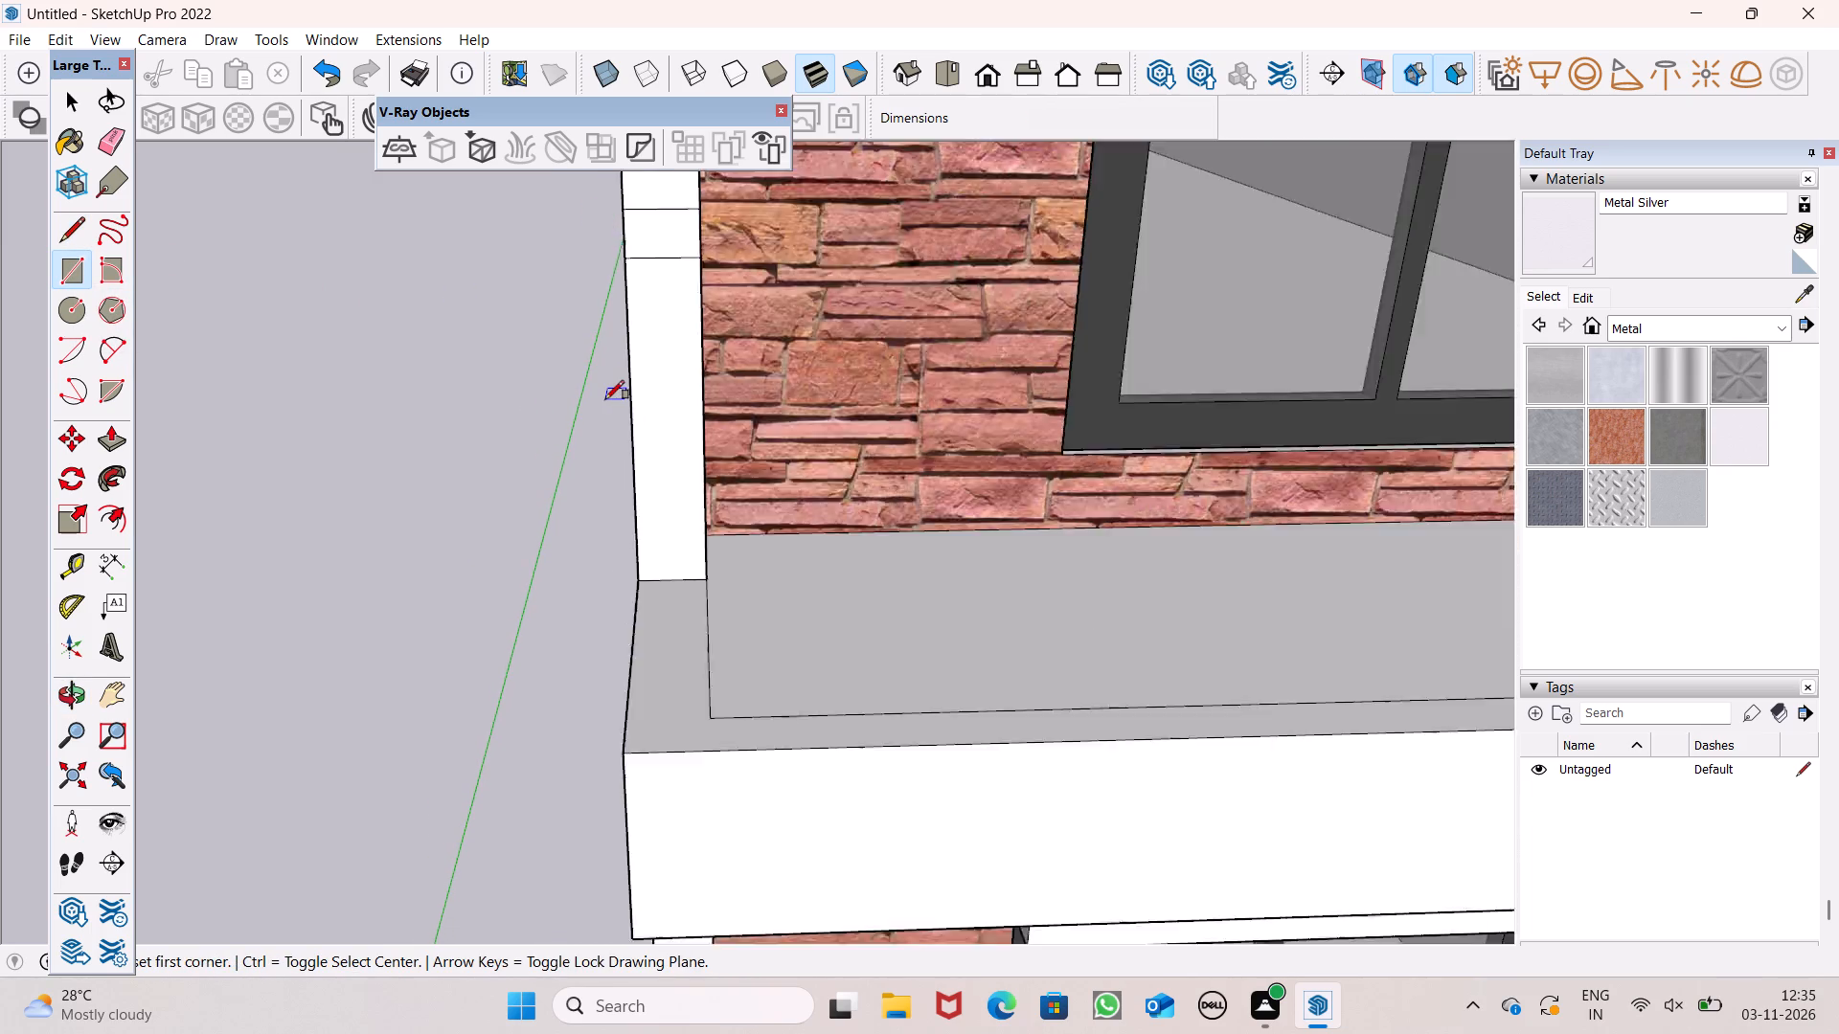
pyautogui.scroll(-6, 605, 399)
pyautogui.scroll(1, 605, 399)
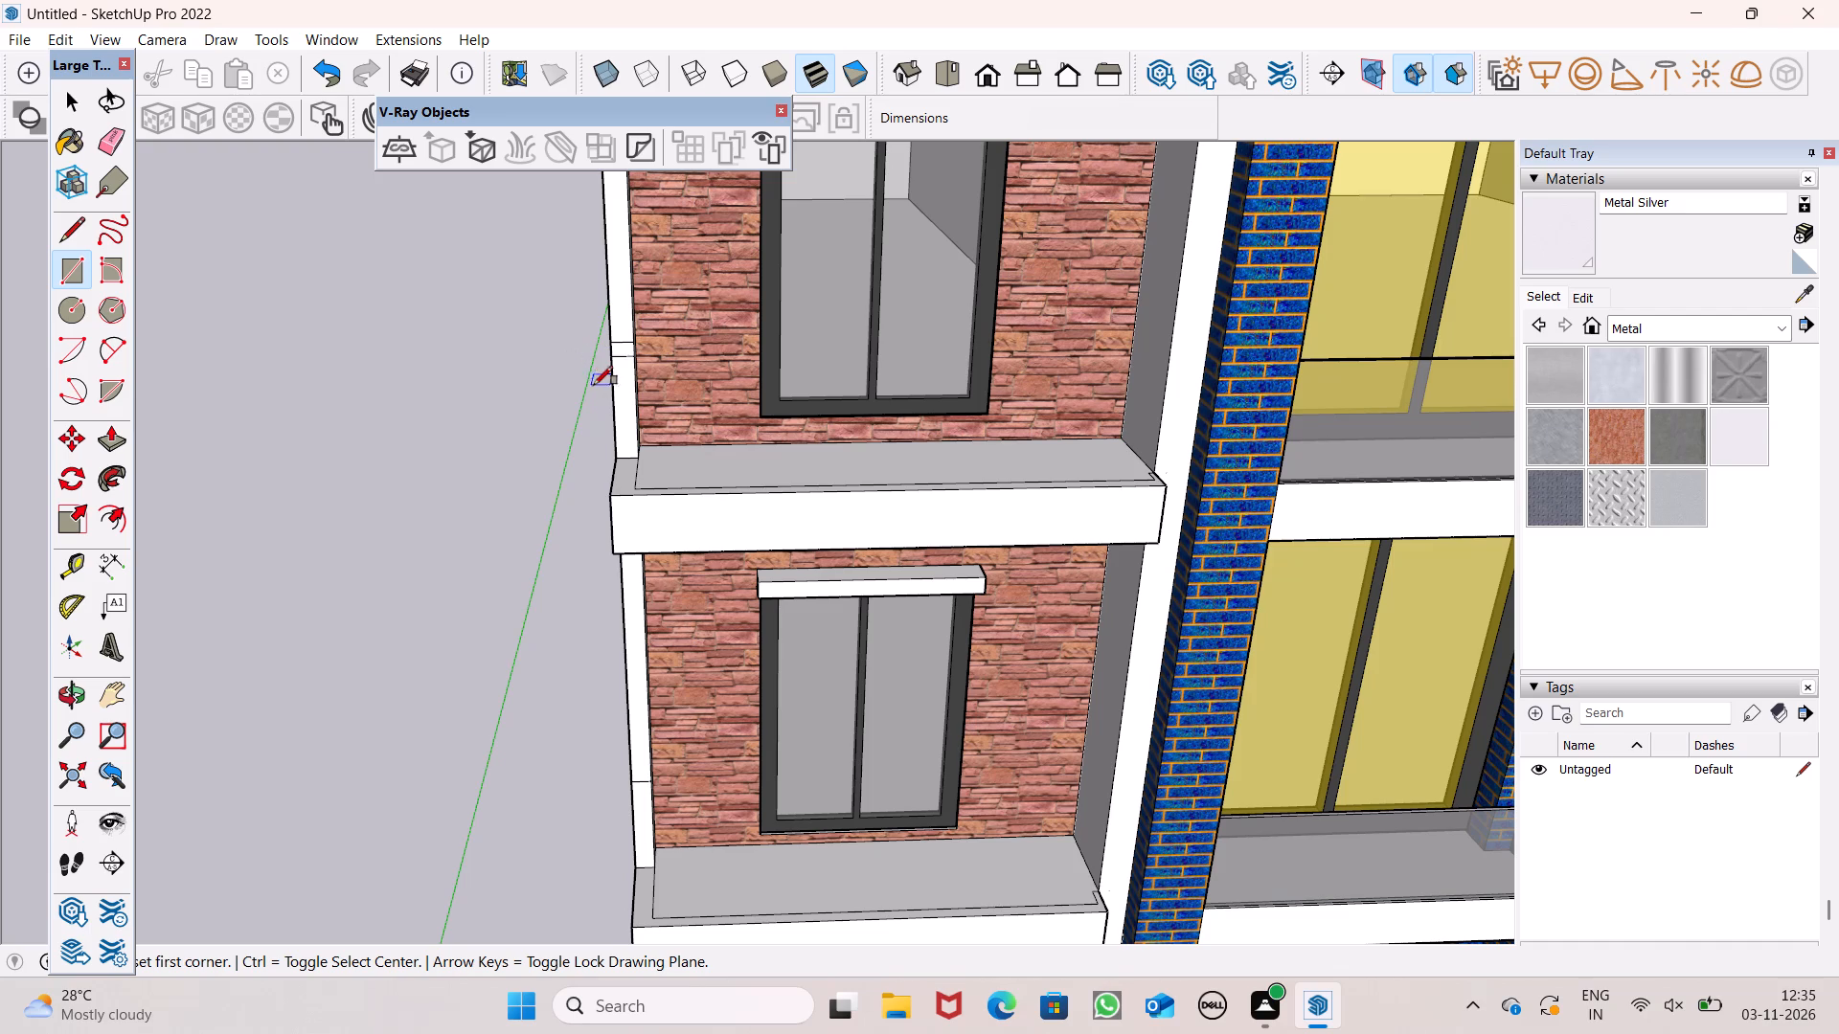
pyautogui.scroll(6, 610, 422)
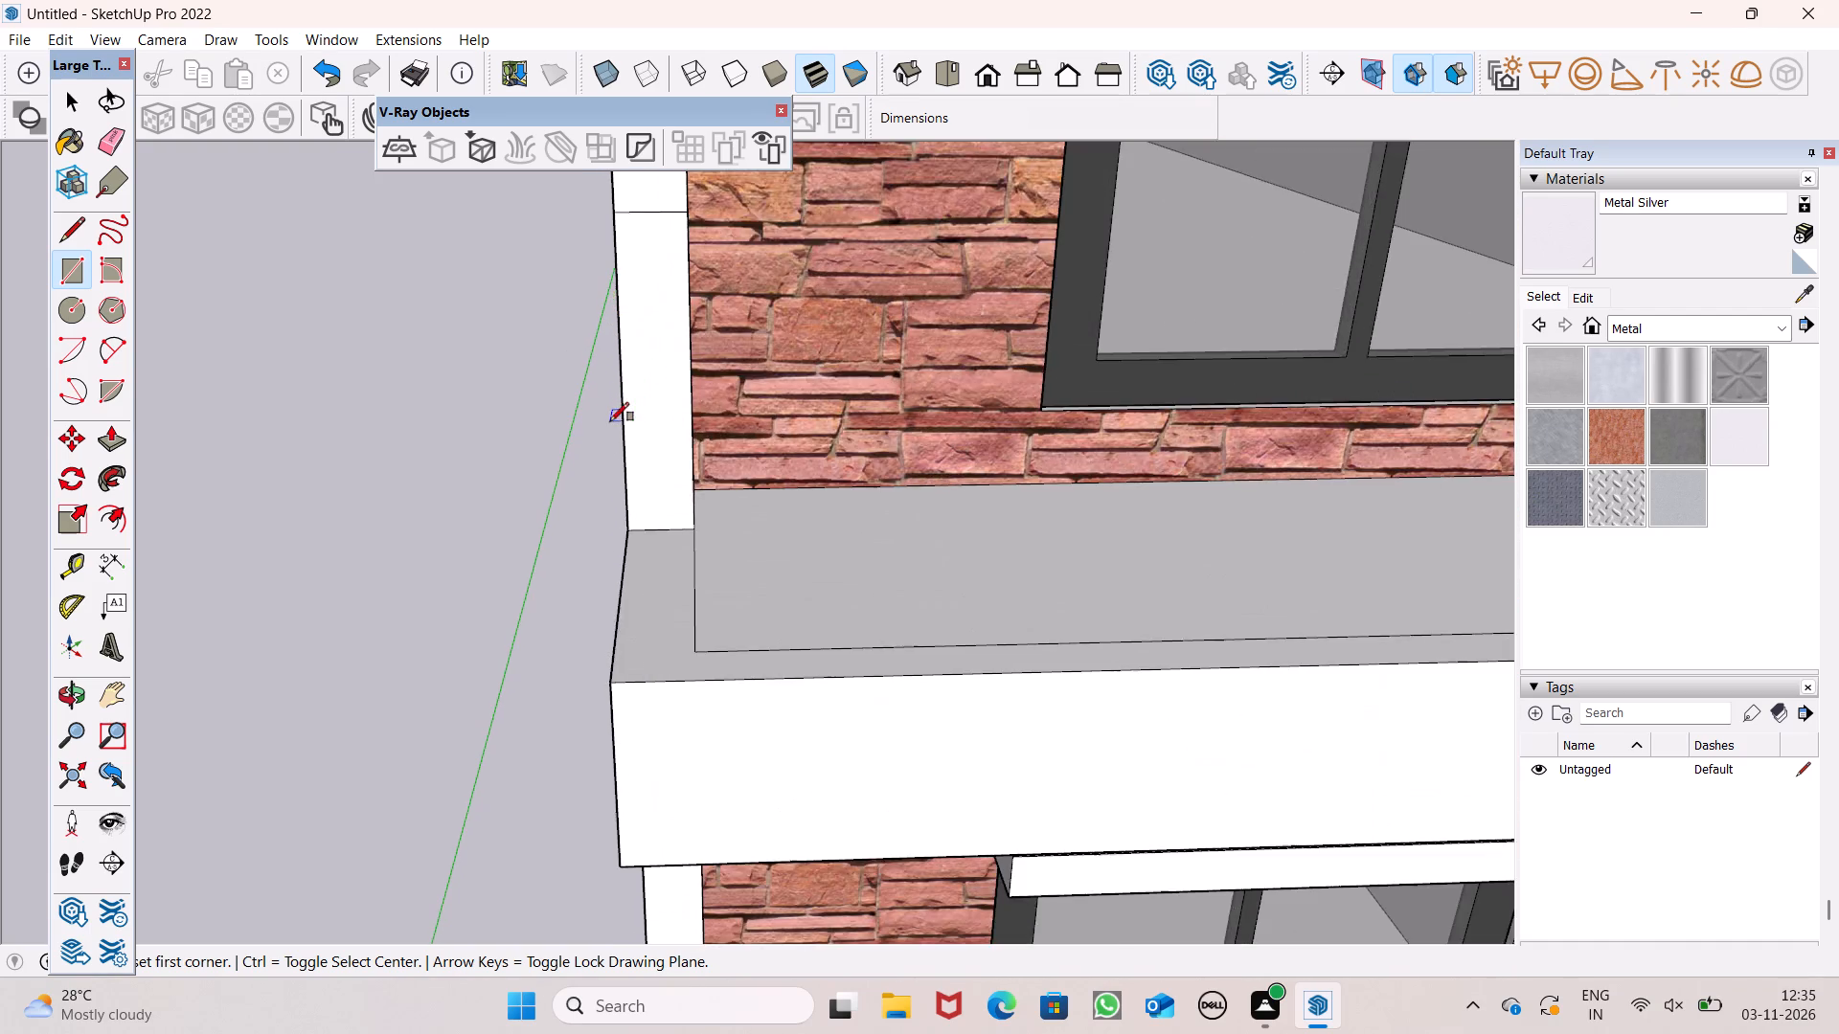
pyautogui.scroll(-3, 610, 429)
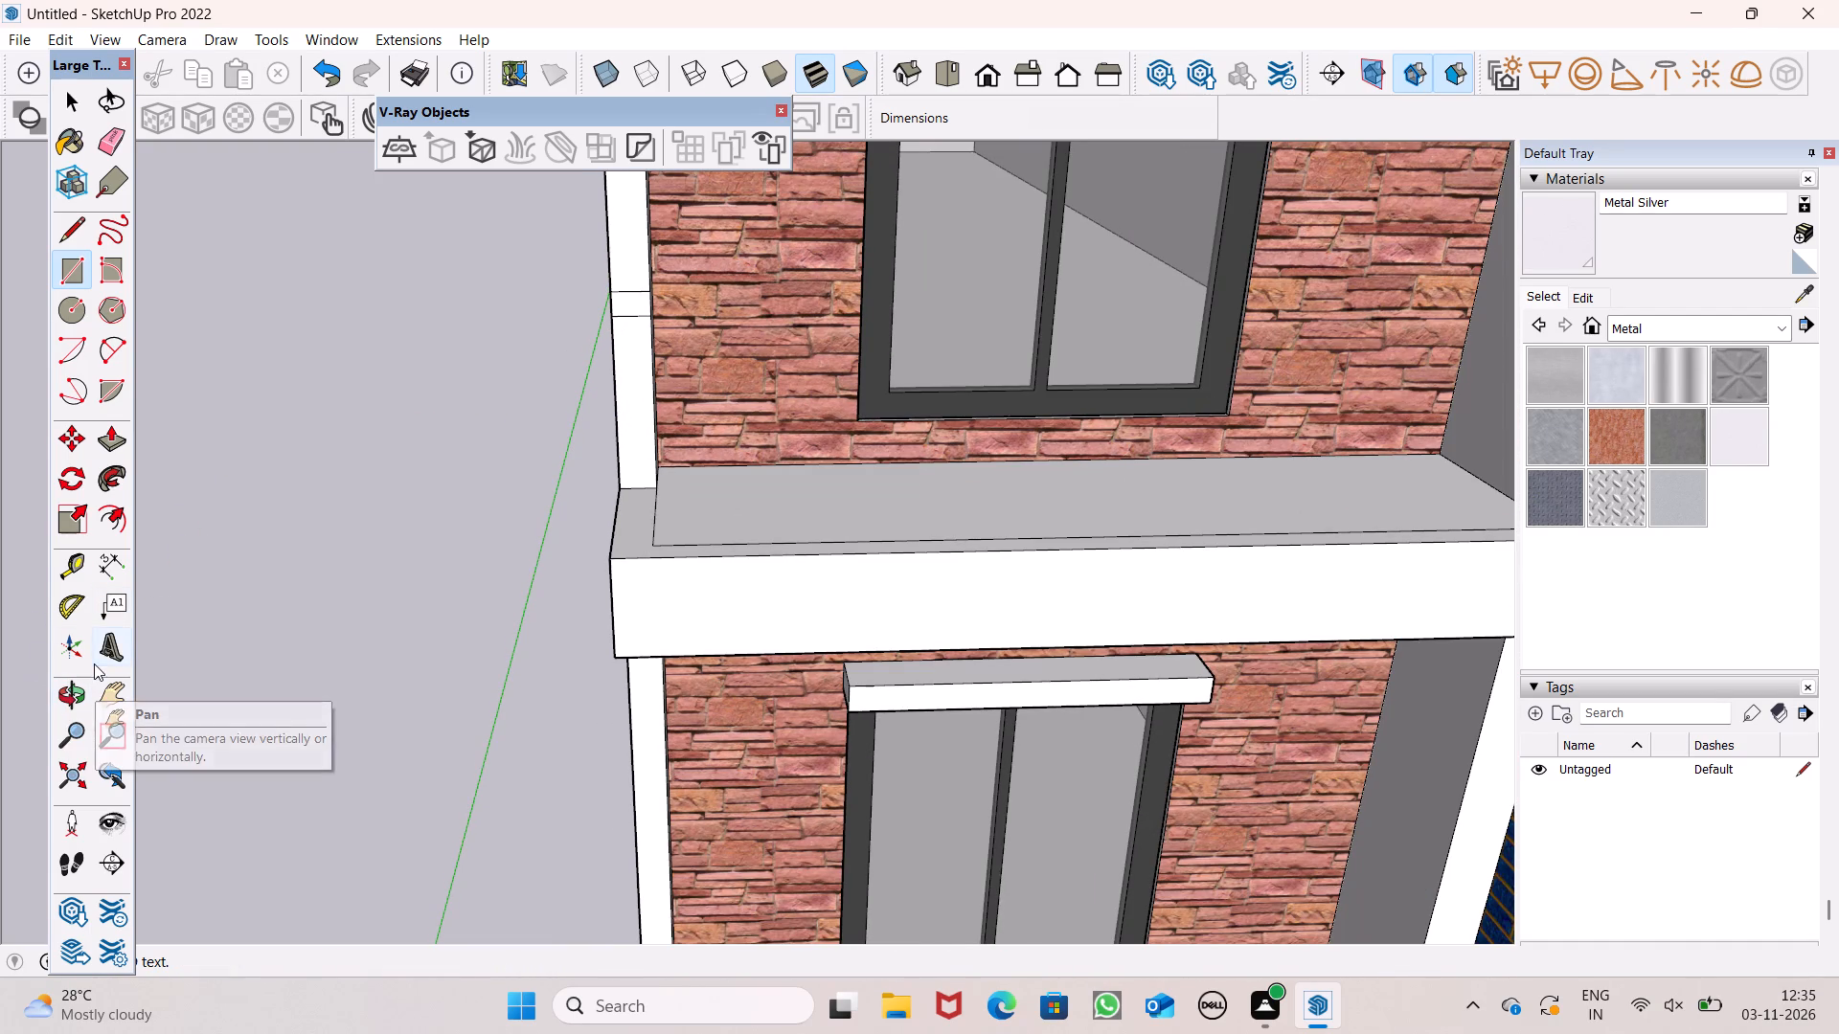
# Check with the Dimension tool the distances from the division lines on the white corner strip down towards its base at the ledge.
pyautogui.click(109, 571)
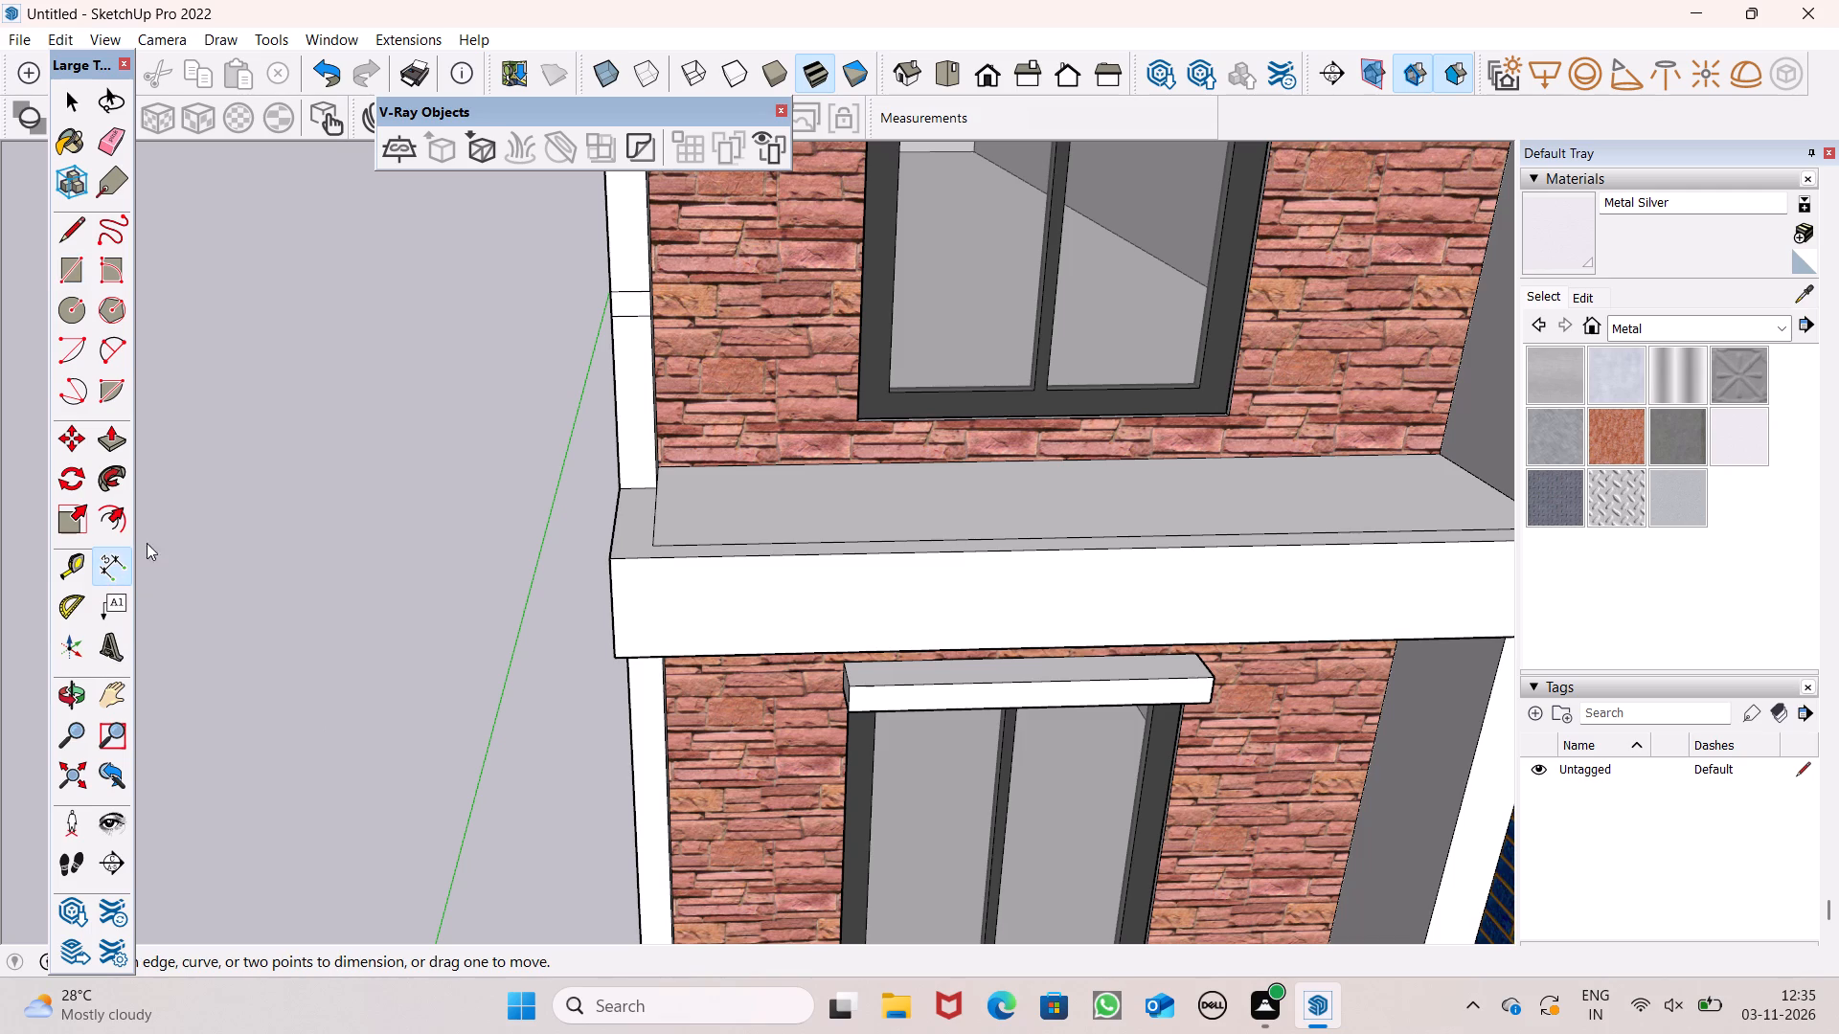
pyautogui.scroll(1, 647, 329)
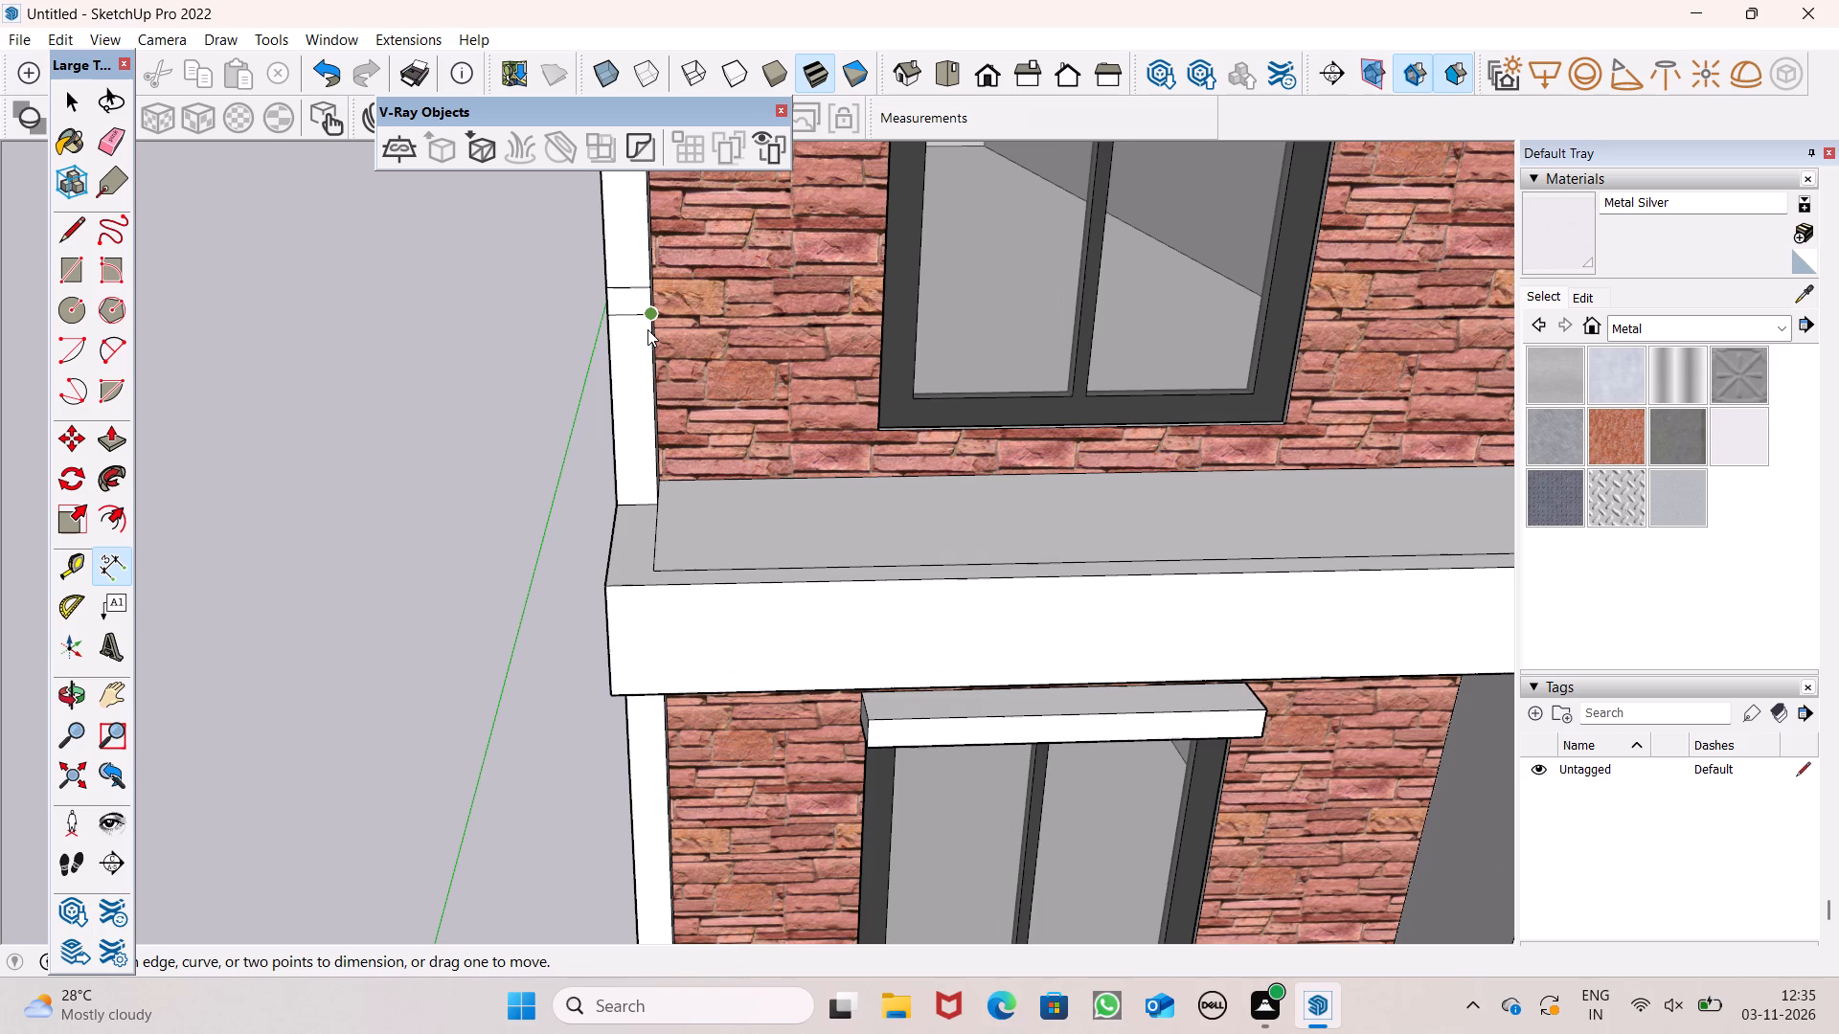
pyautogui.scroll(1, 785, 281)
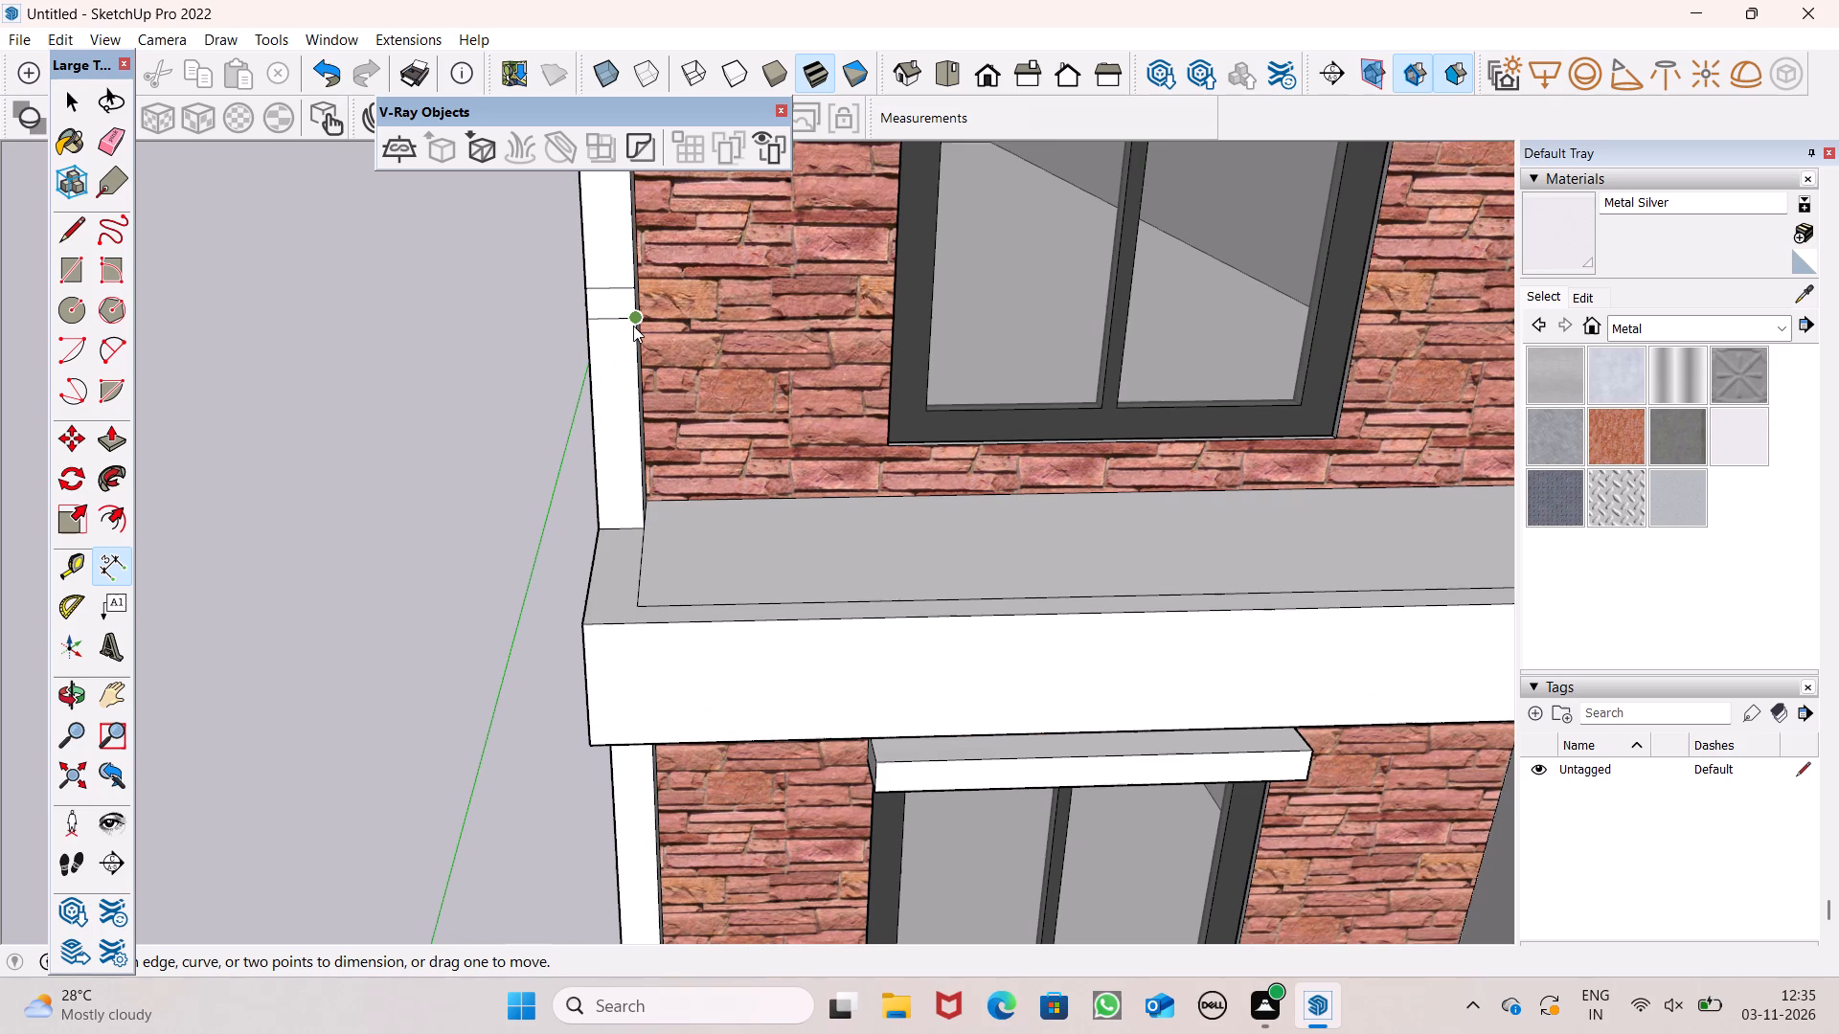
pyautogui.click(633, 326)
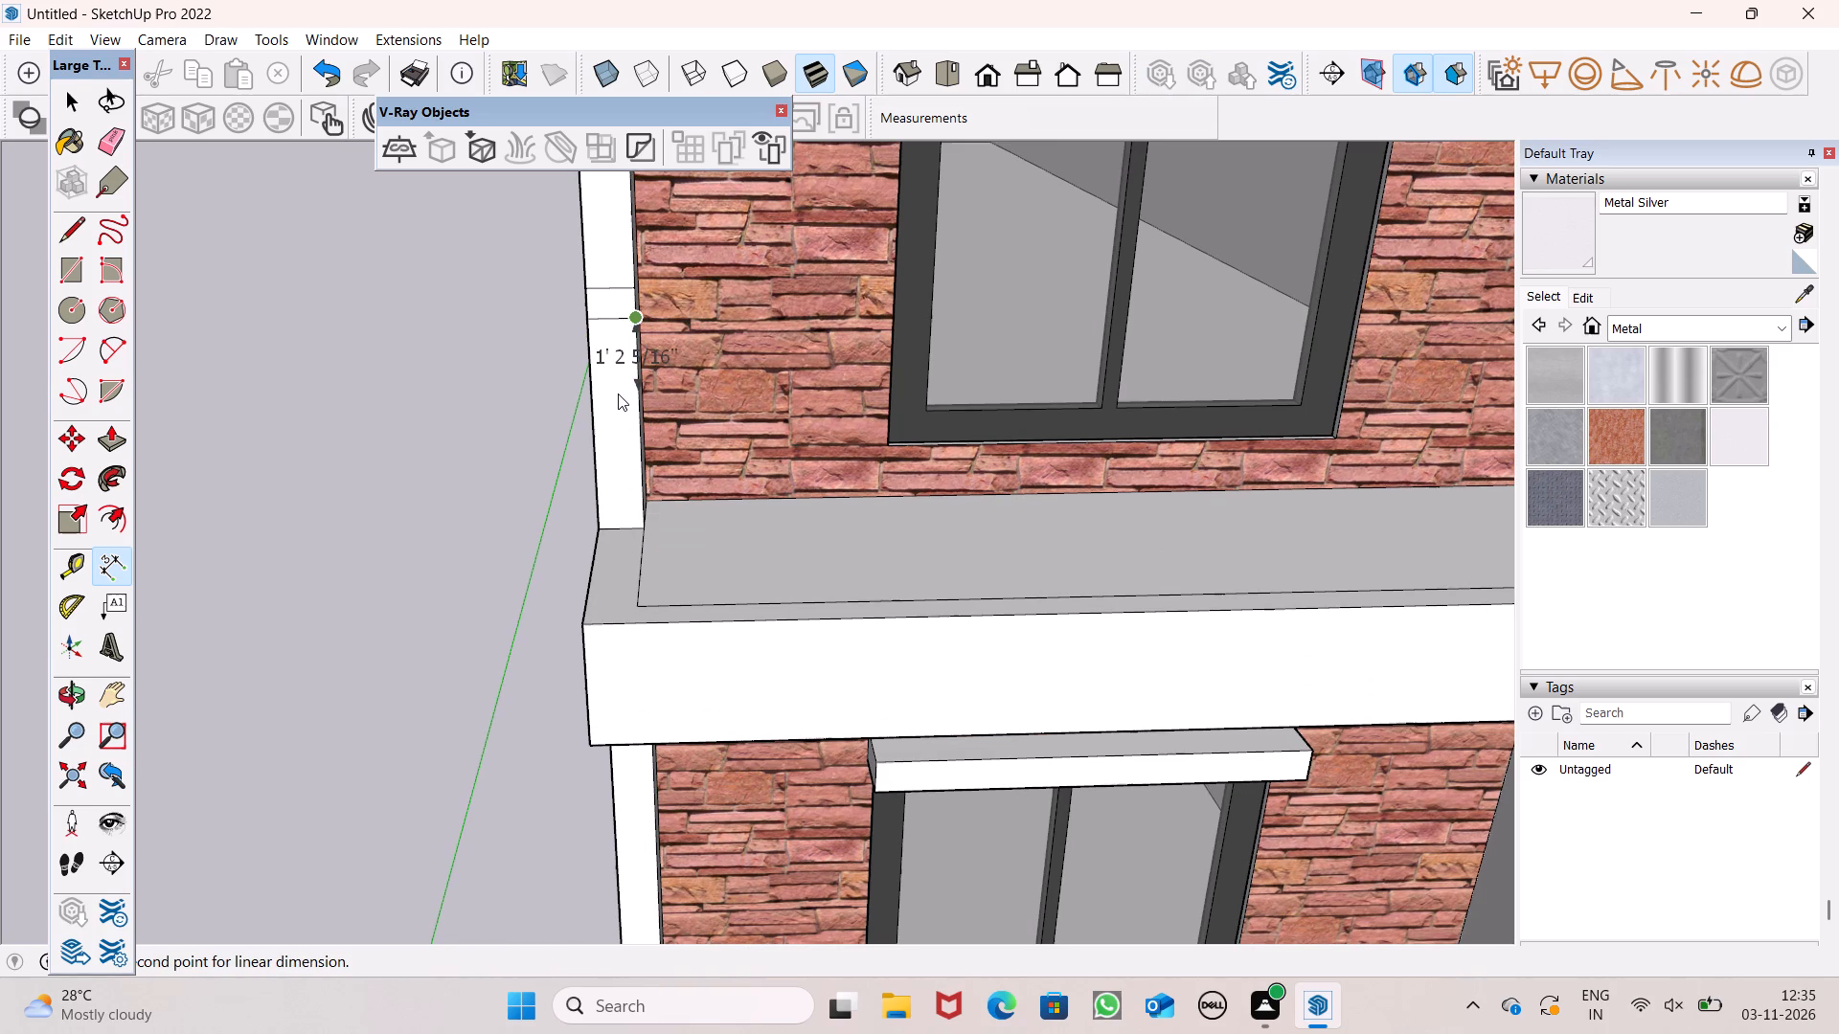
pyautogui.press('space')
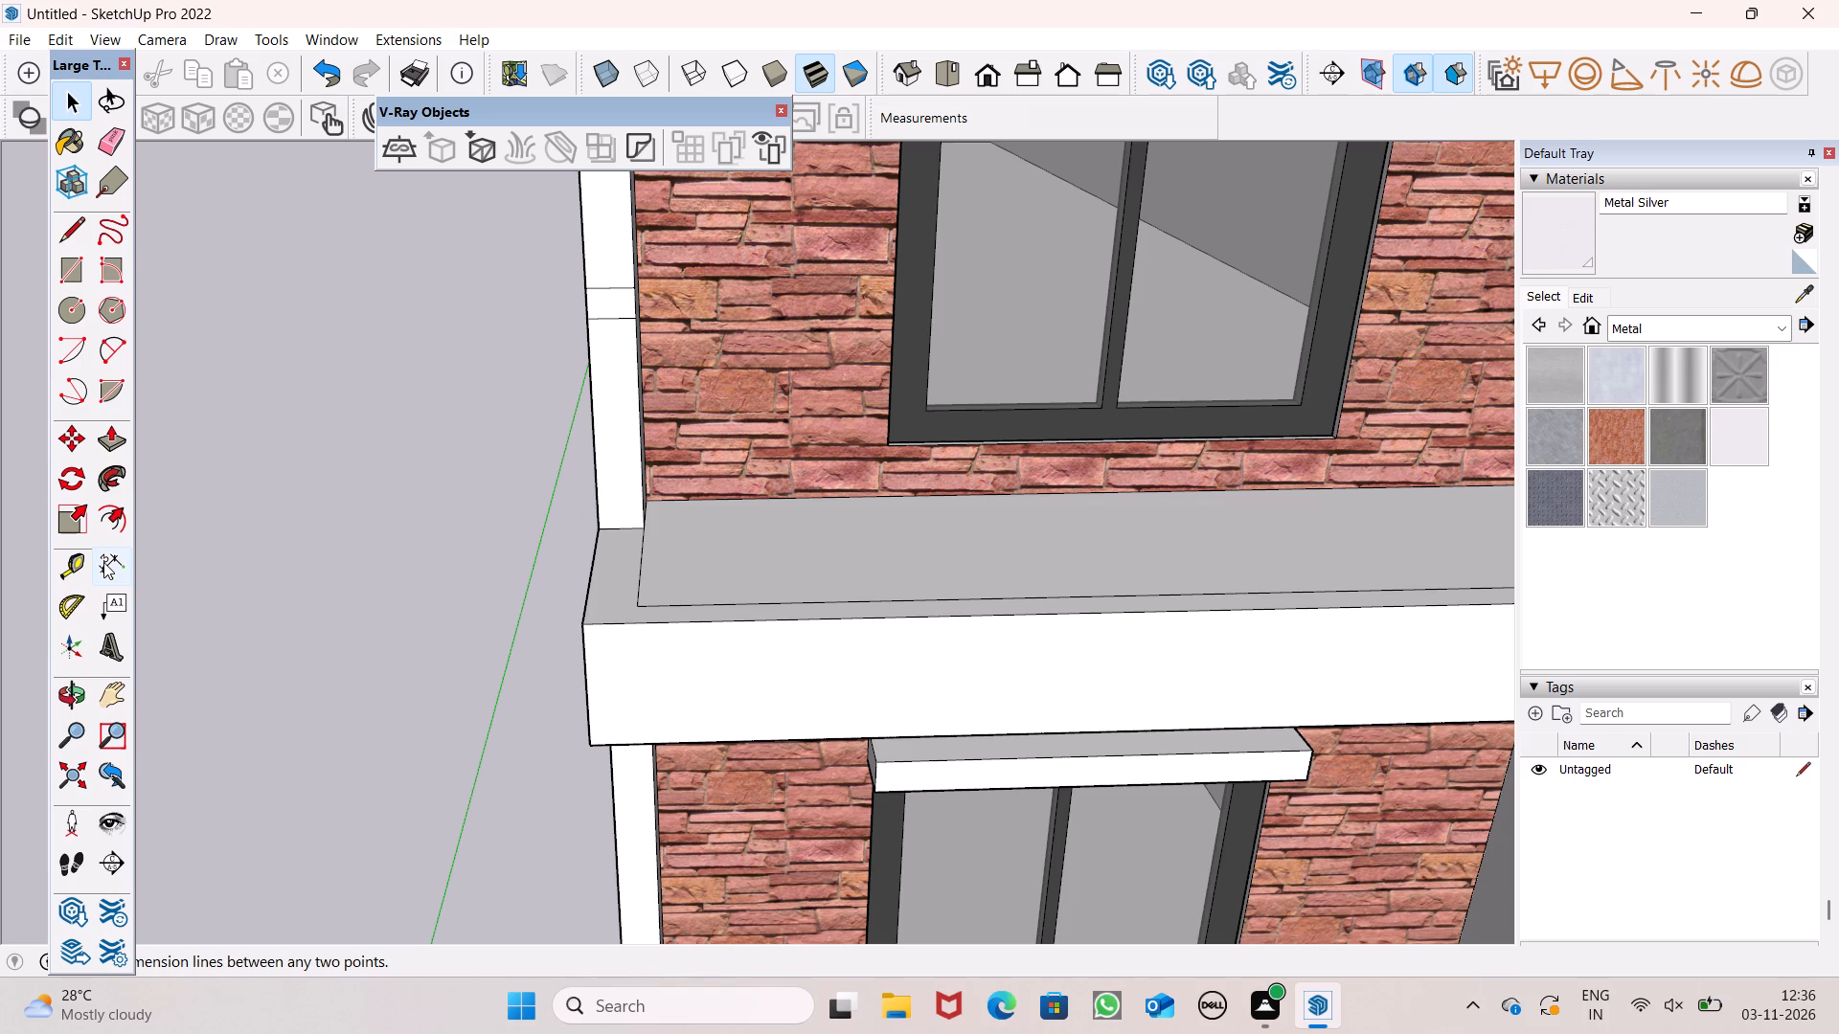
pyautogui.click(100, 553)
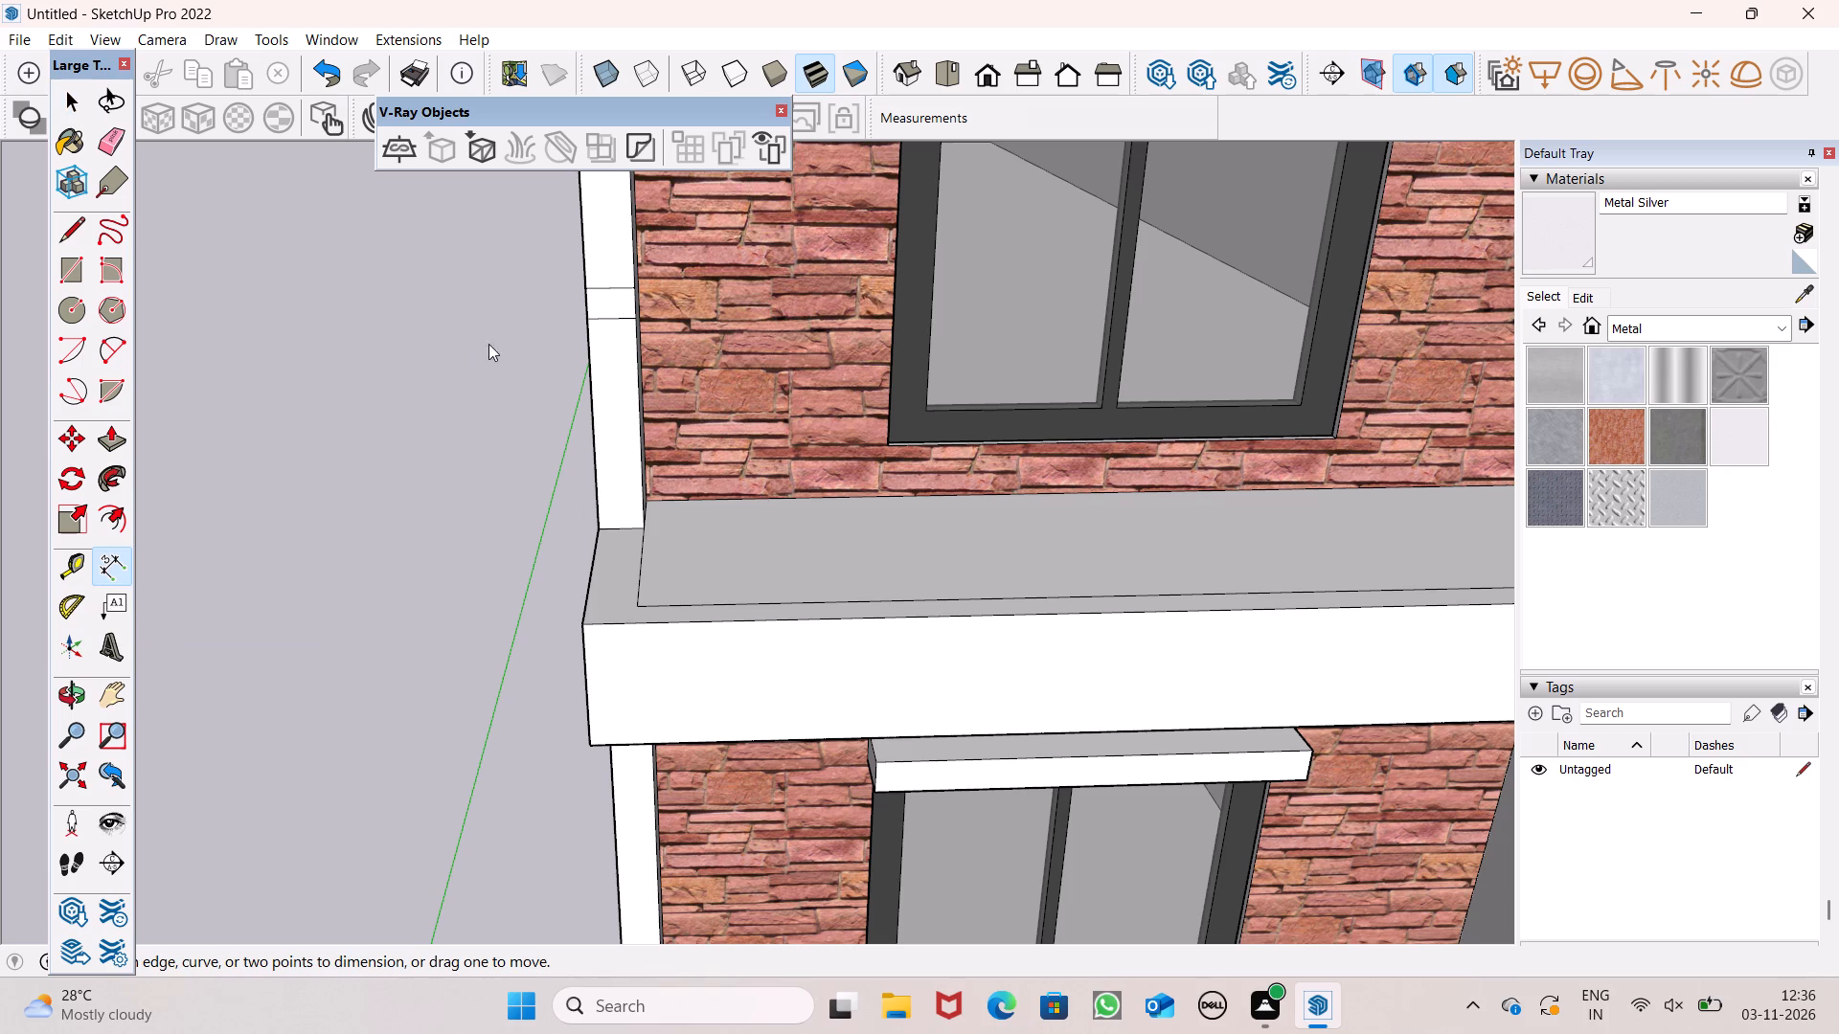
pyautogui.scroll(4, 579, 298)
pyautogui.scroll(-5, 608, 297)
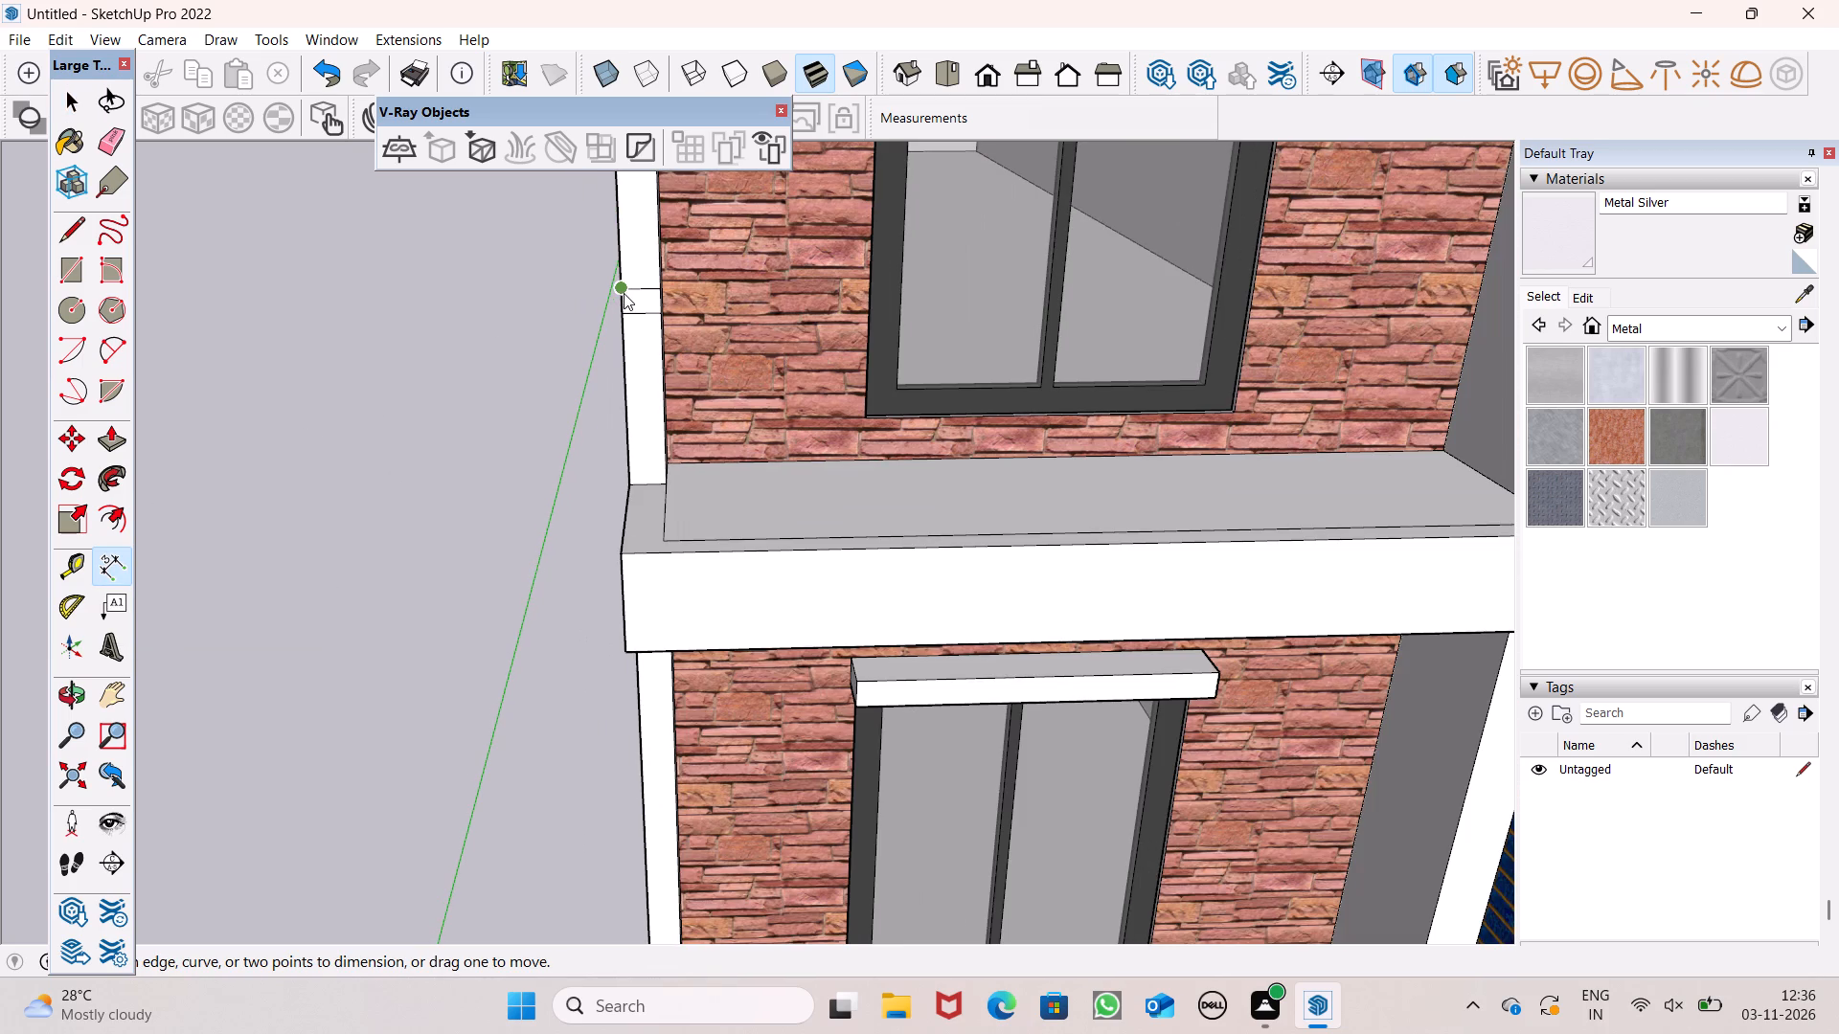
pyautogui.click(624, 293)
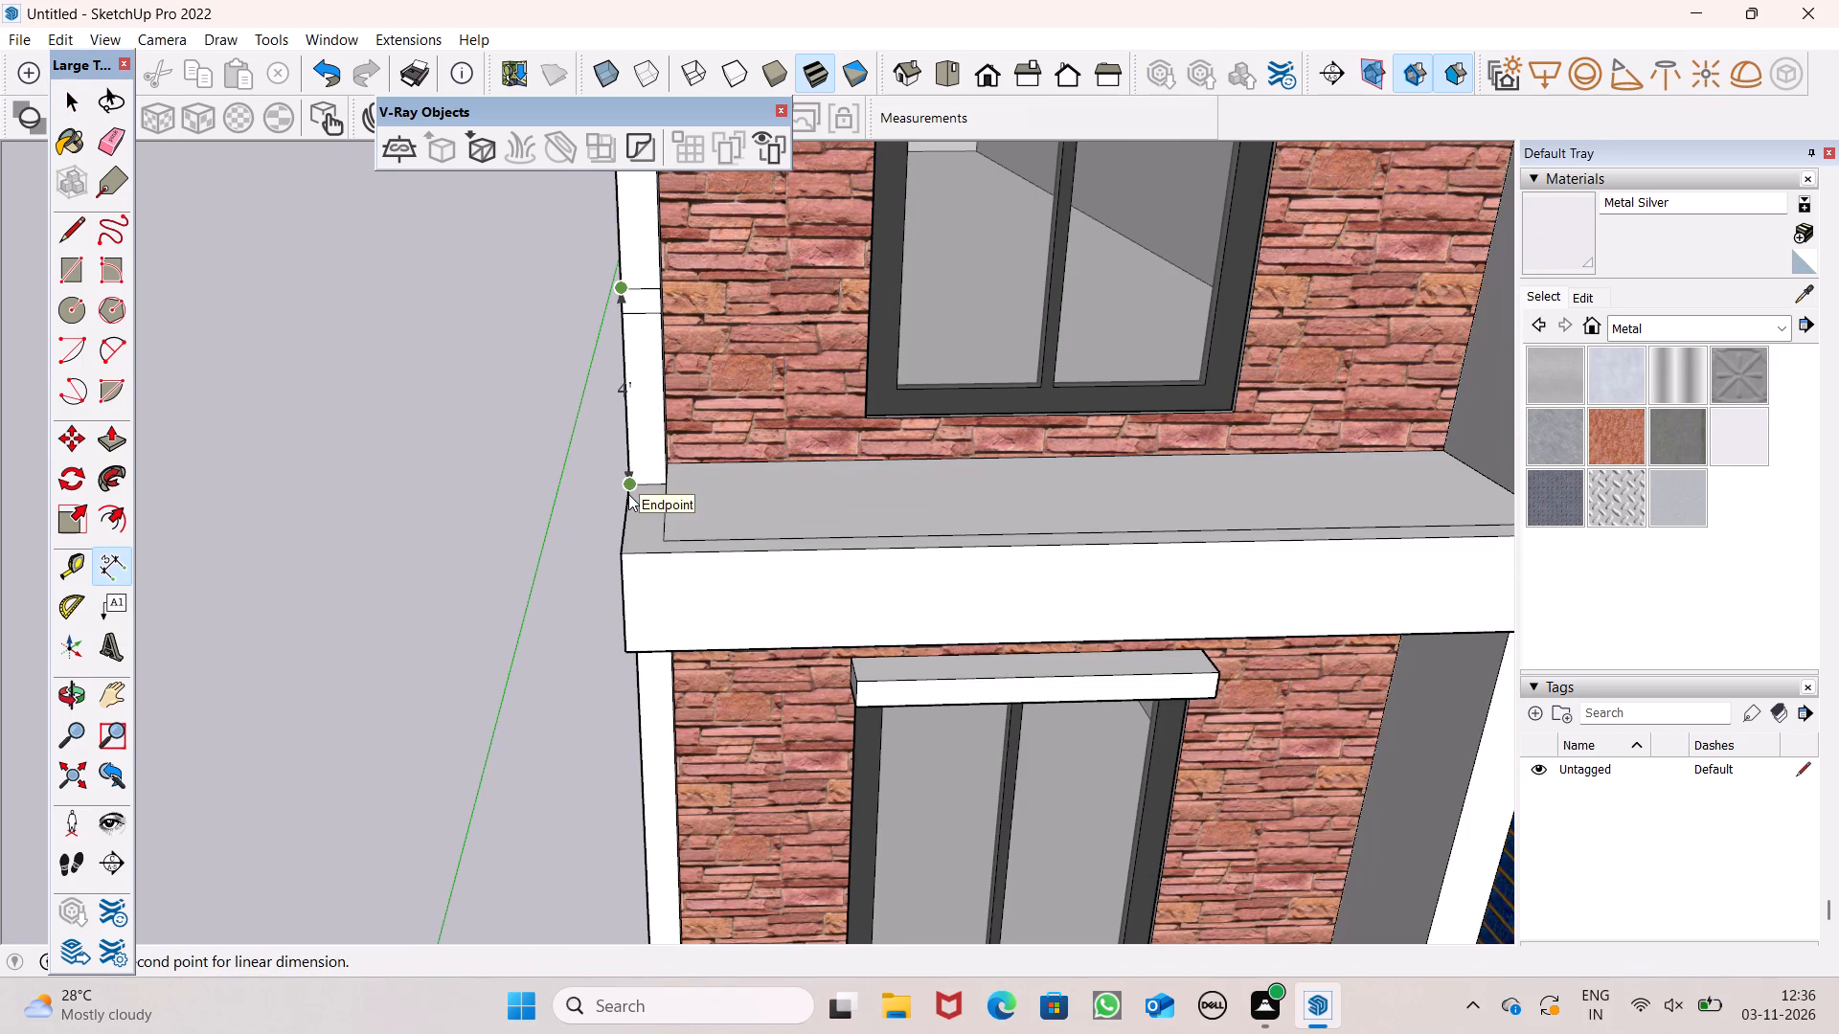
pyautogui.press('space')
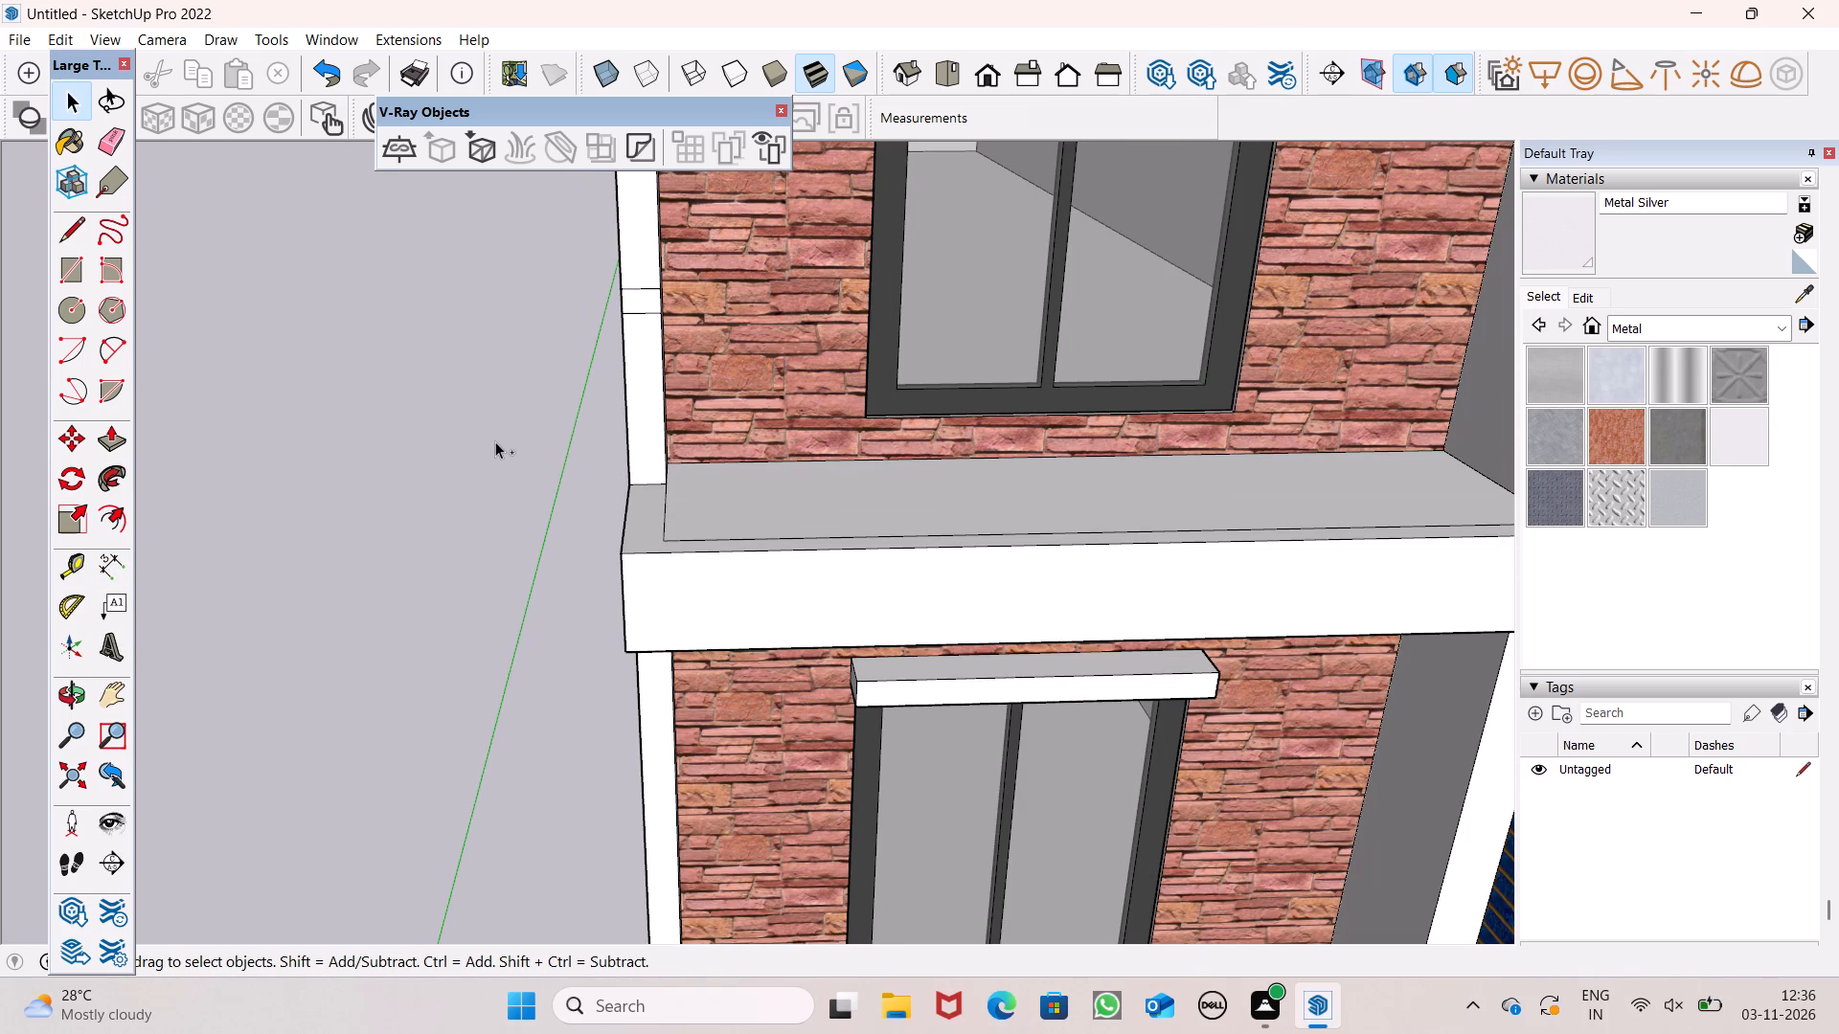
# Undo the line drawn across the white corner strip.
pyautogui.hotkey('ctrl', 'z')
# Draw a horizontal line from edge to edge across the top-floor white corner strip, a short distance below the existing division line.
pyautogui.click(58, 237)
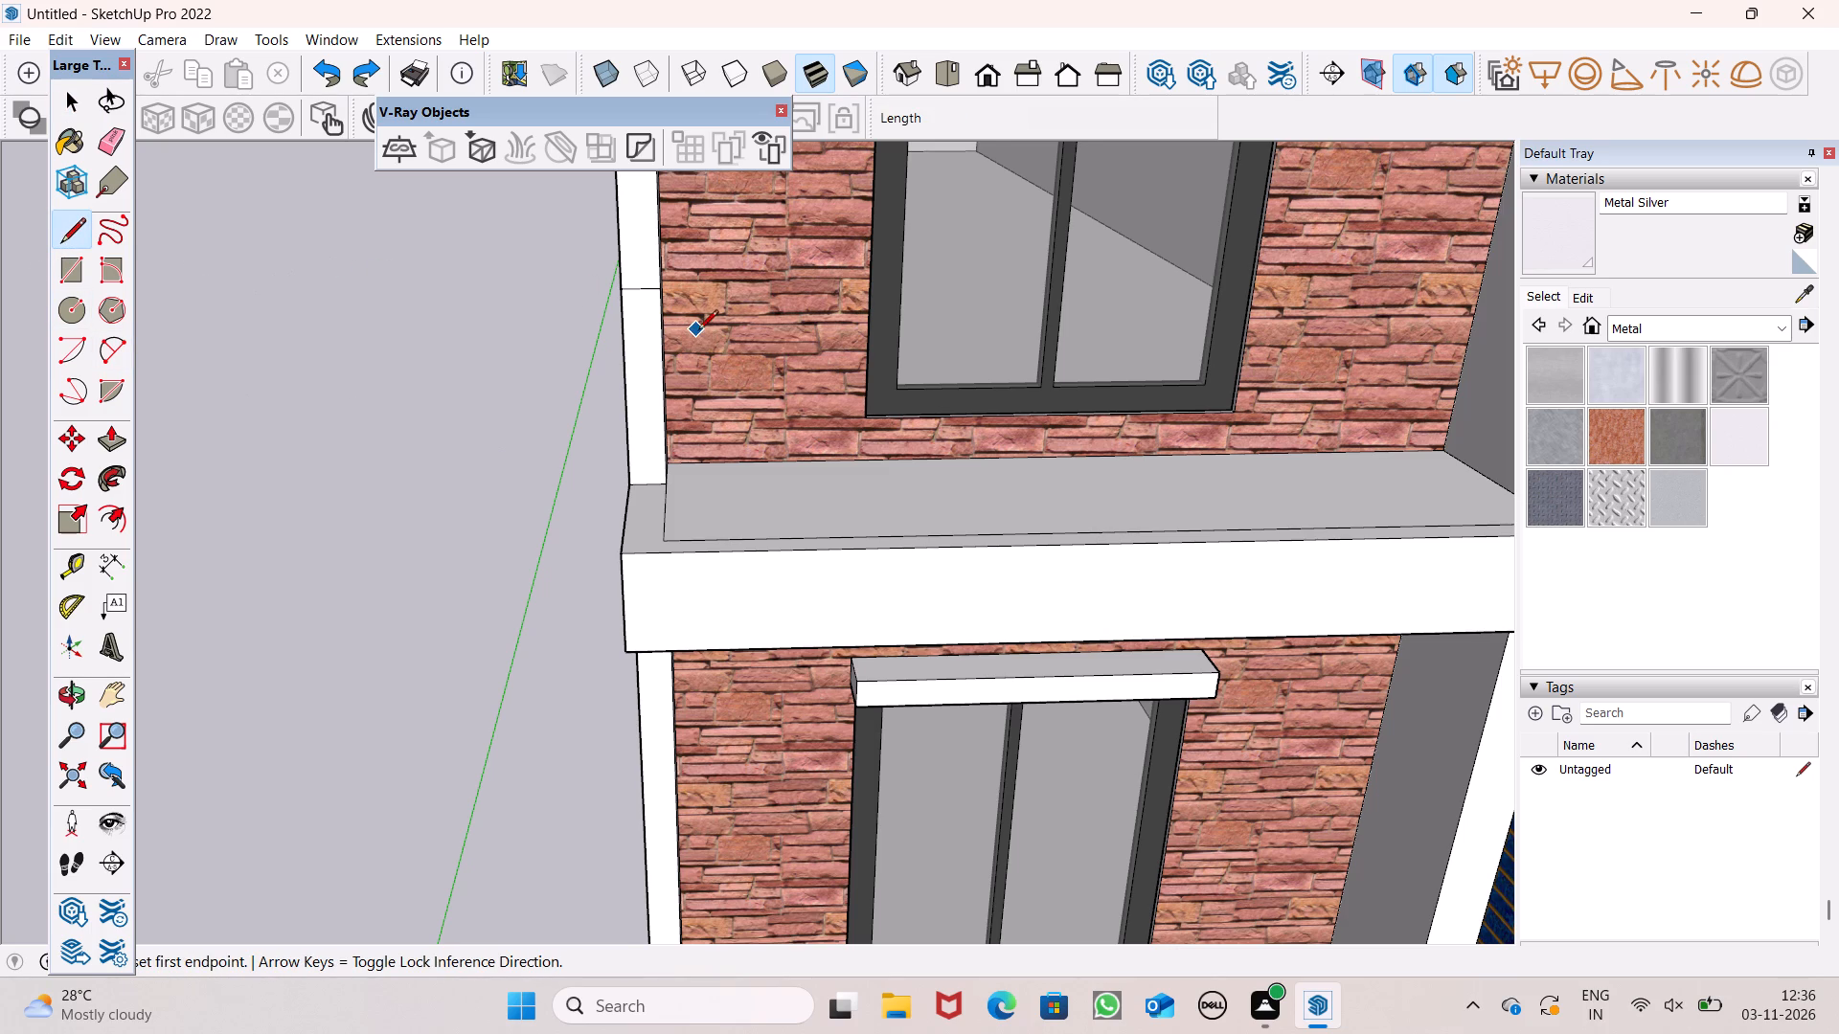
pyautogui.scroll(-5, 698, 331)
pyautogui.scroll(3, 648, 329)
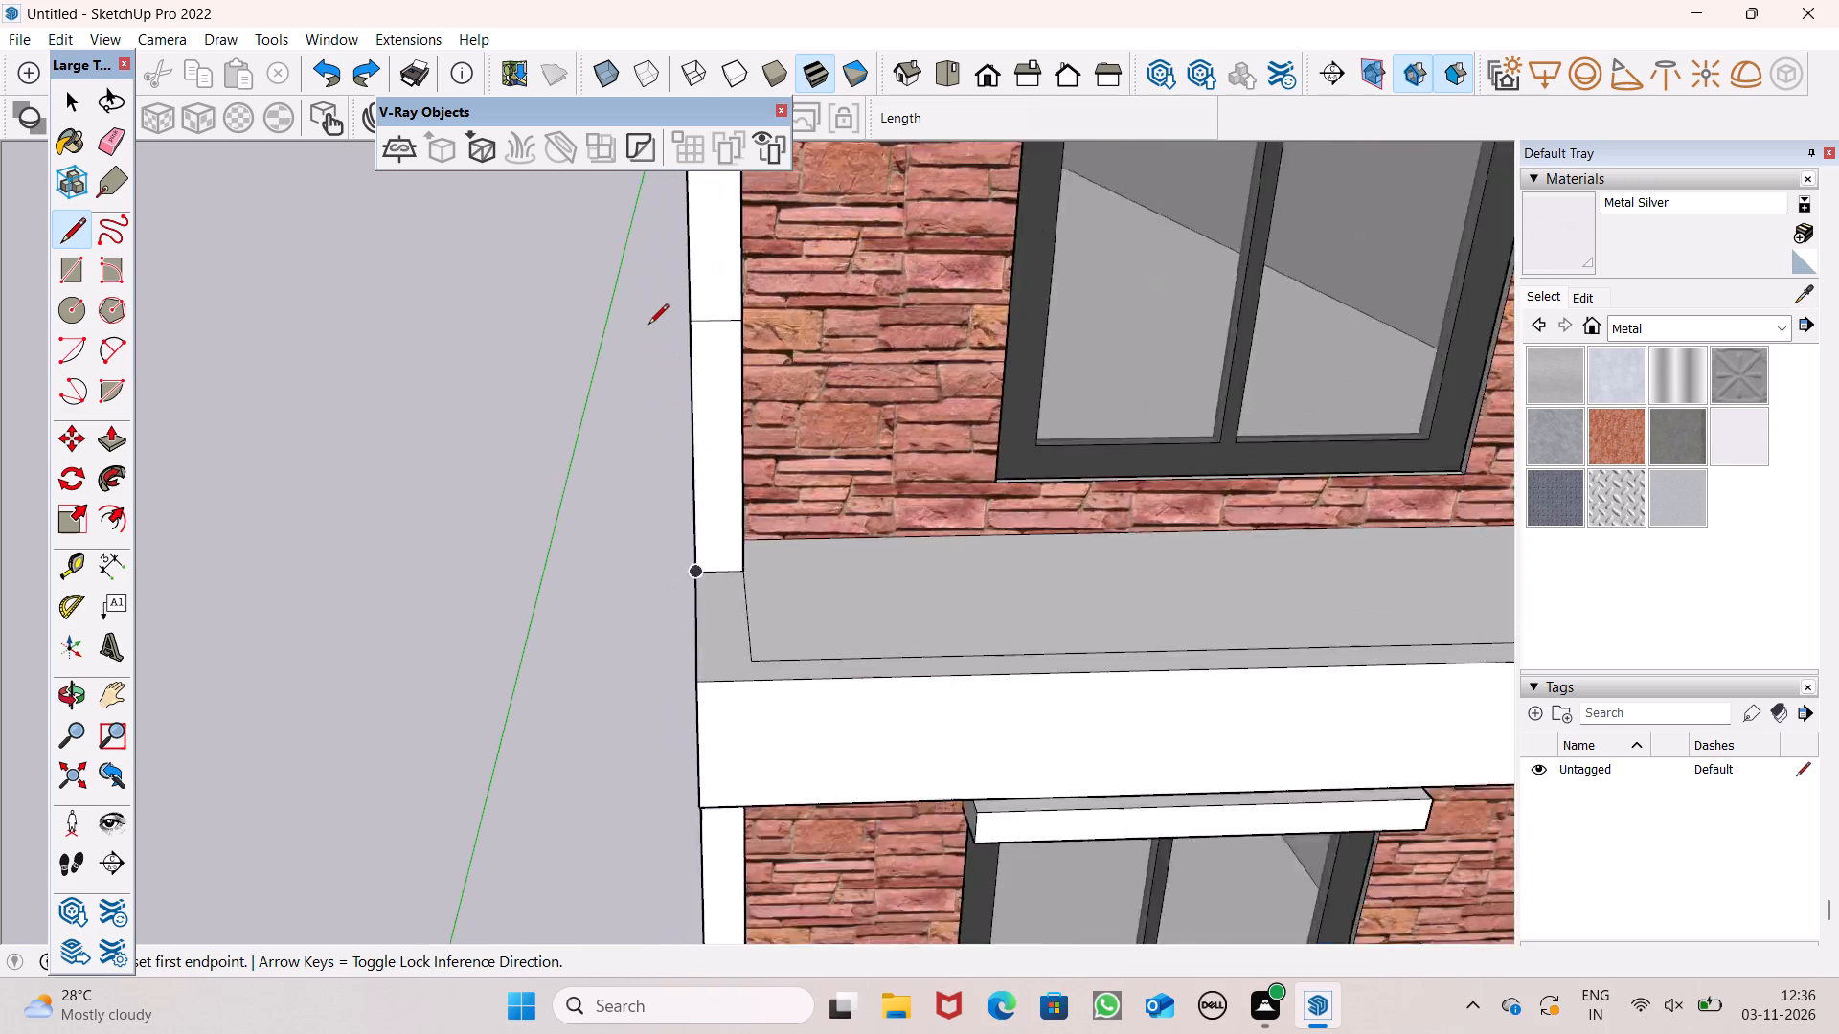
pyautogui.scroll(3, 648, 326)
pyautogui.scroll(-2, 647, 326)
pyautogui.scroll(2, 688, 332)
pyautogui.scroll(-2, 726, 316)
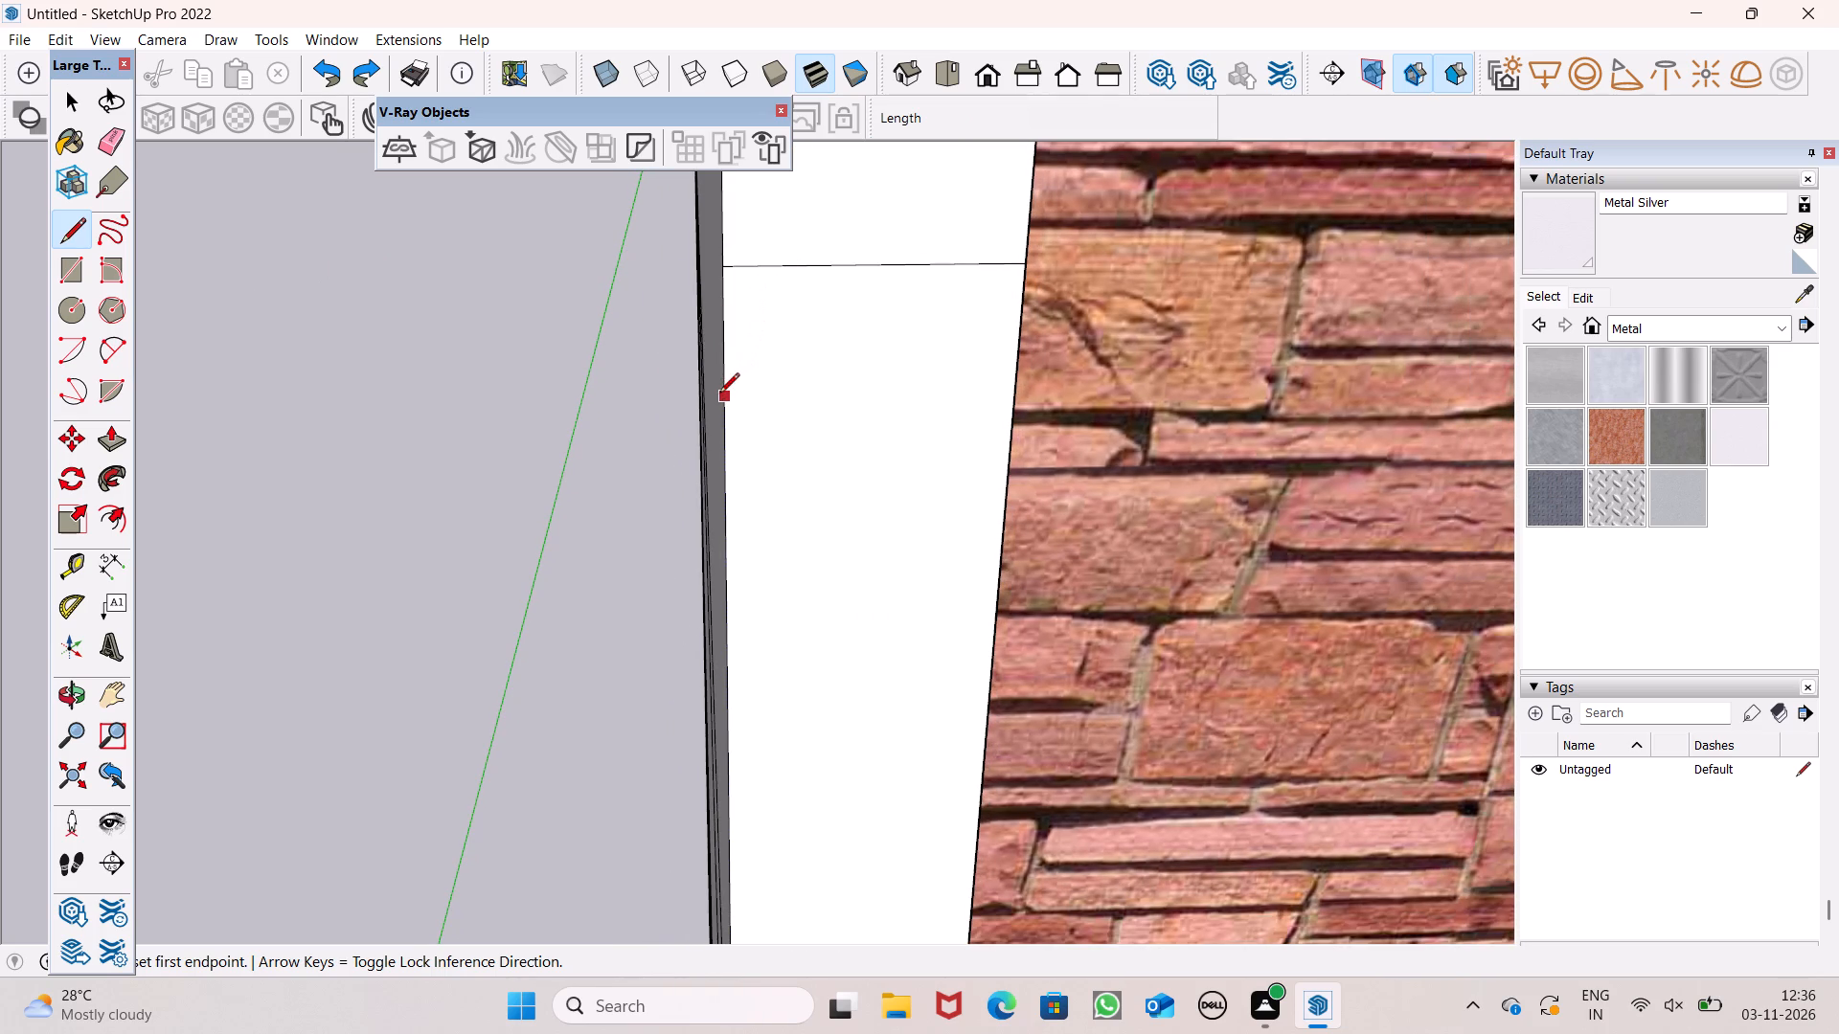
pyautogui.click(716, 377)
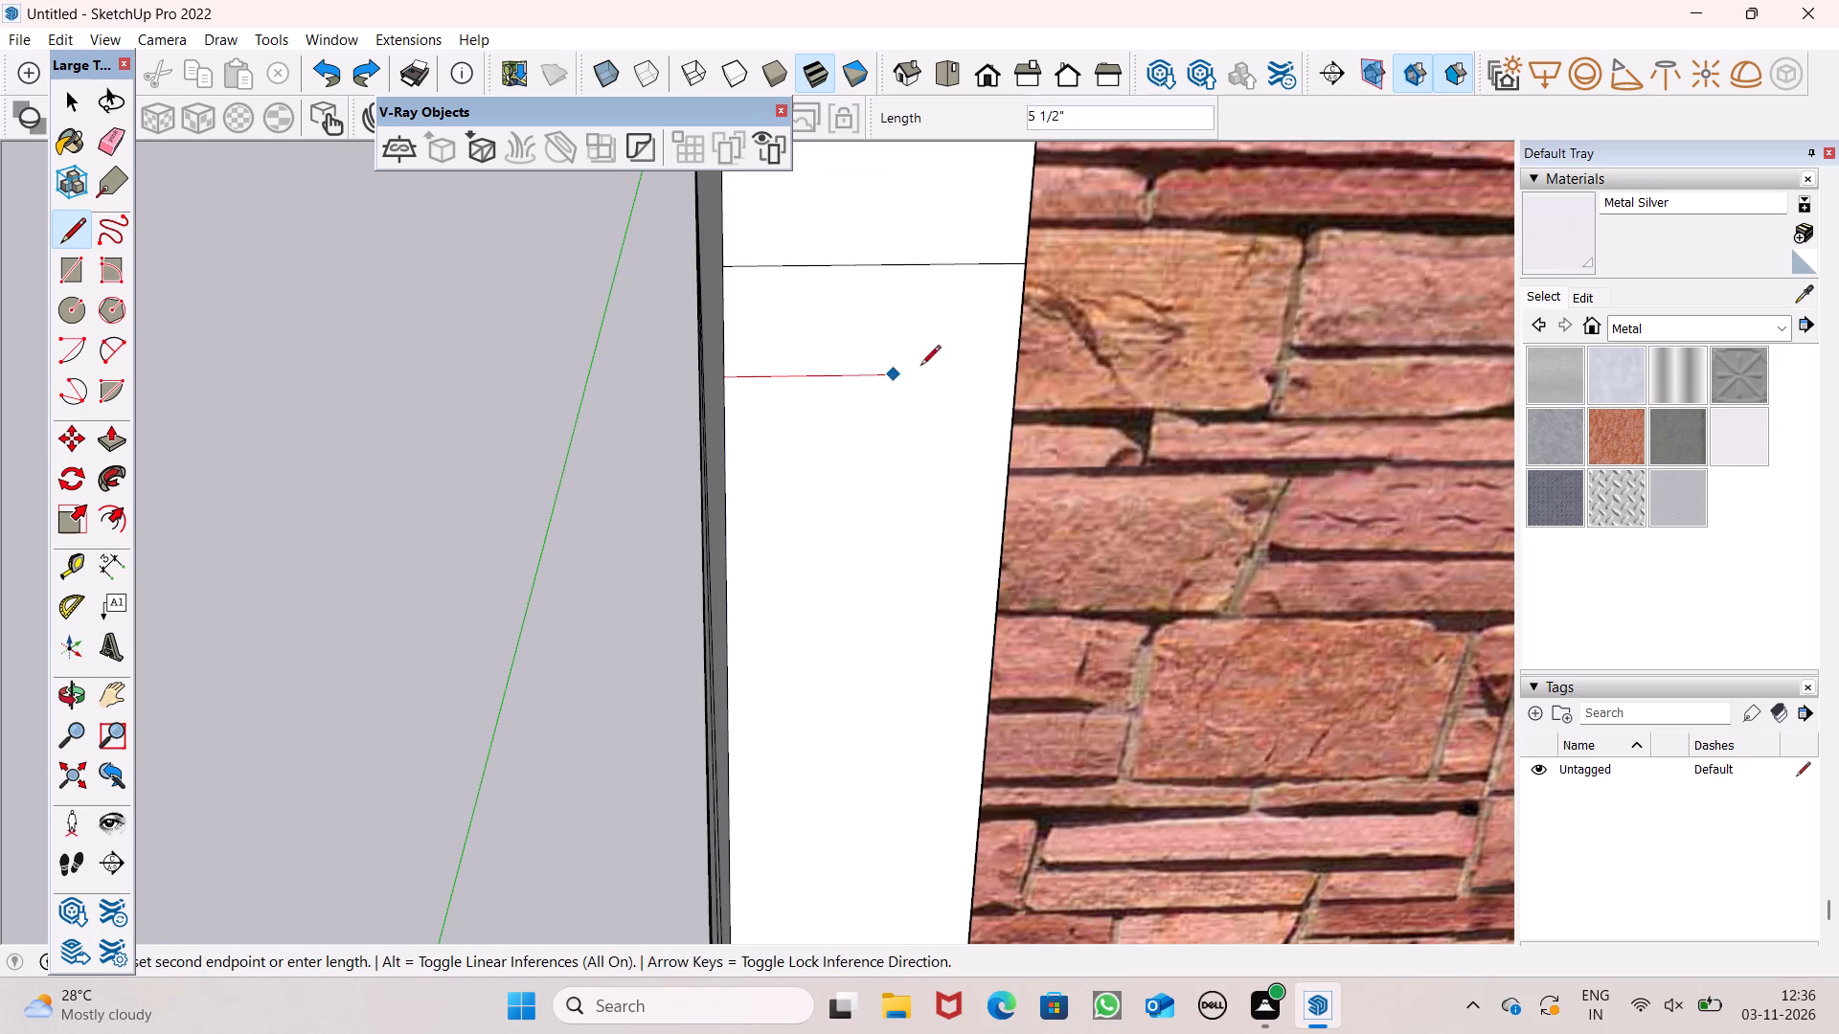
pyautogui.click(1017, 376)
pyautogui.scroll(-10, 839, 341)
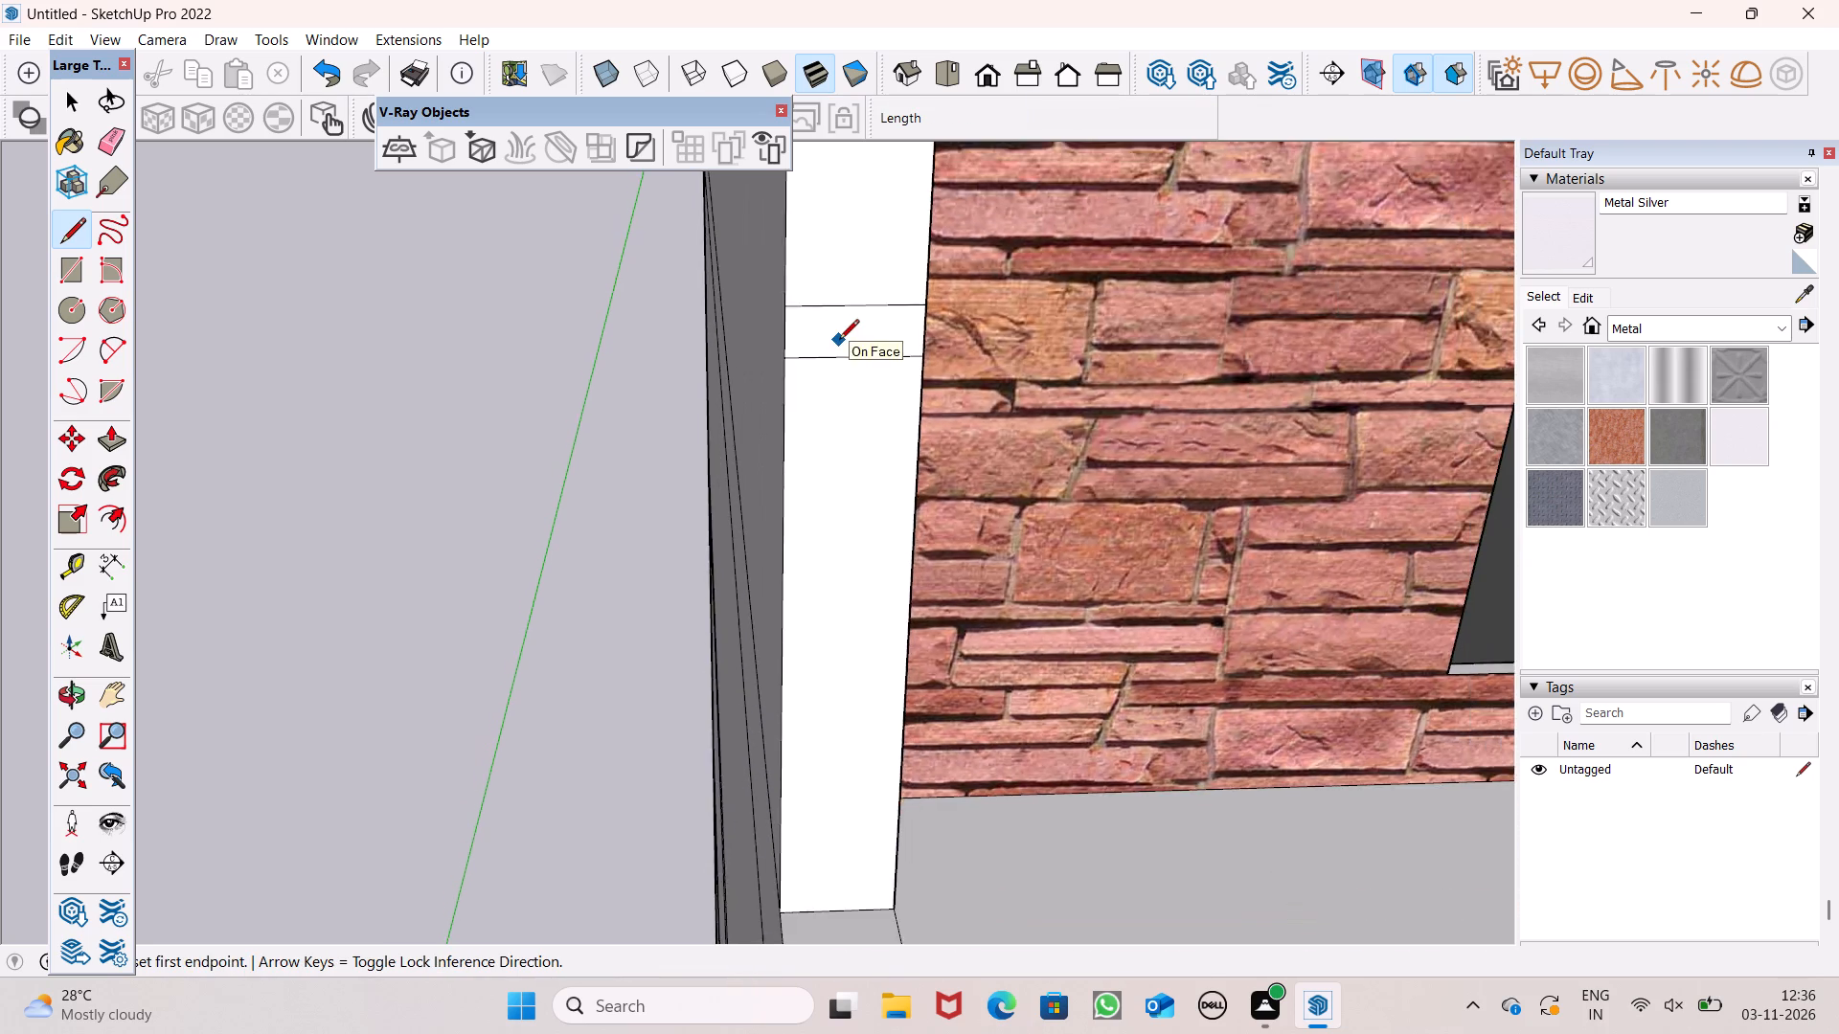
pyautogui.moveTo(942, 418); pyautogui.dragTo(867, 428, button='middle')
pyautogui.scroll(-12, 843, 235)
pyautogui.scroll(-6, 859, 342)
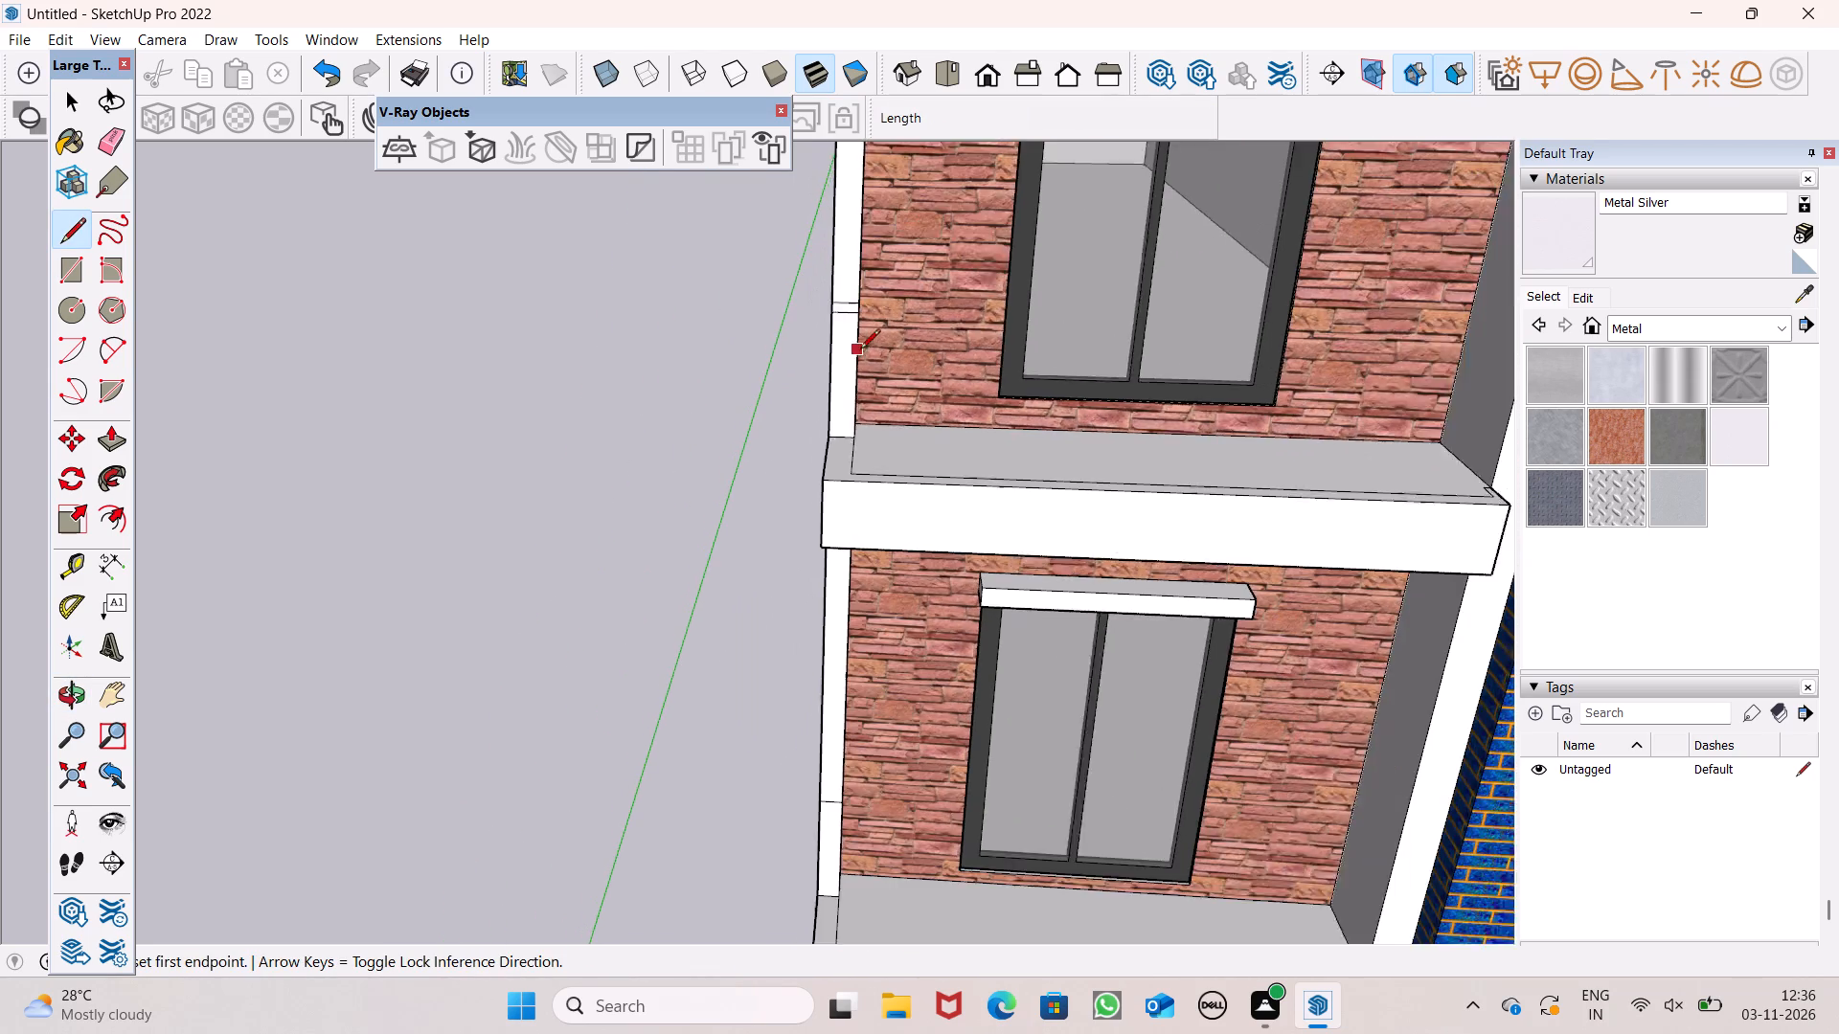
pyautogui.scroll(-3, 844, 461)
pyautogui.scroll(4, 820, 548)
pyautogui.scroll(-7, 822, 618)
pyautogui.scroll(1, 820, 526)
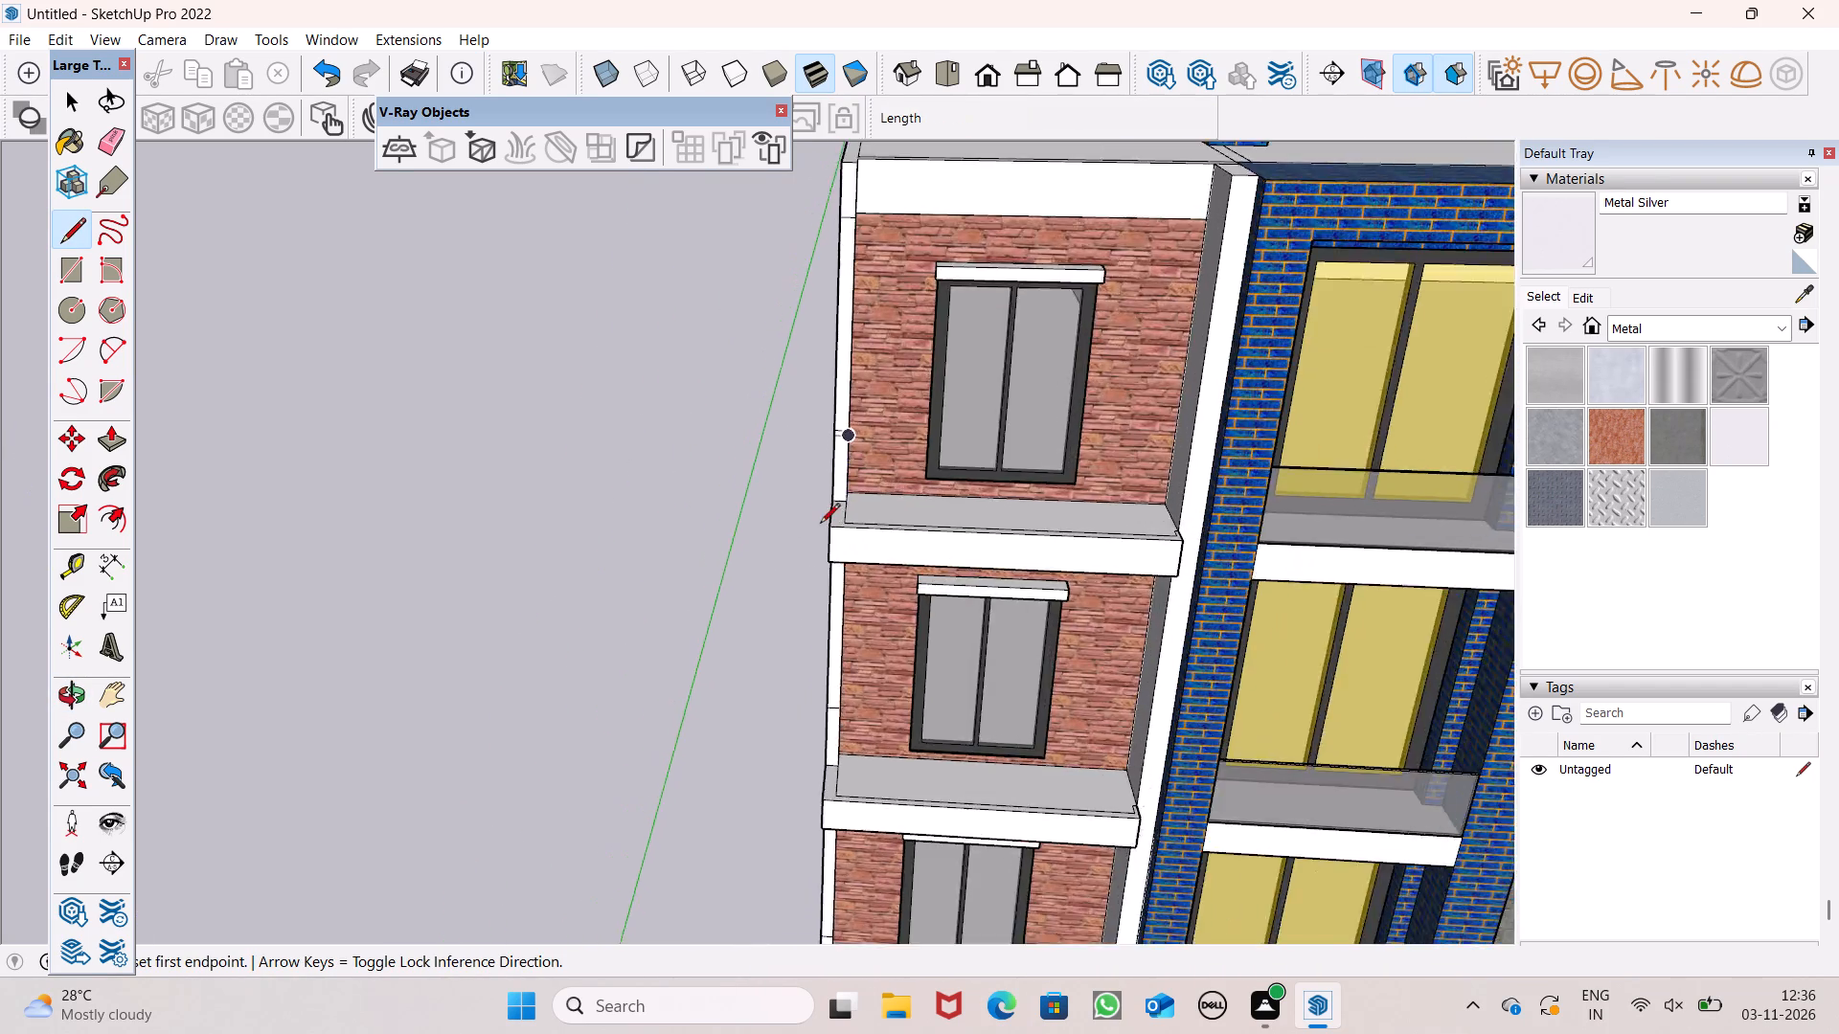
# Draw a horizontal line across the white corner strip one floor below the top, a short distance below its existing division line.
pyautogui.scroll(-5, 820, 525)
pyautogui.scroll(6, 843, 739)
pyautogui.scroll(6, 792, 571)
pyautogui.scroll(7, 862, 488)
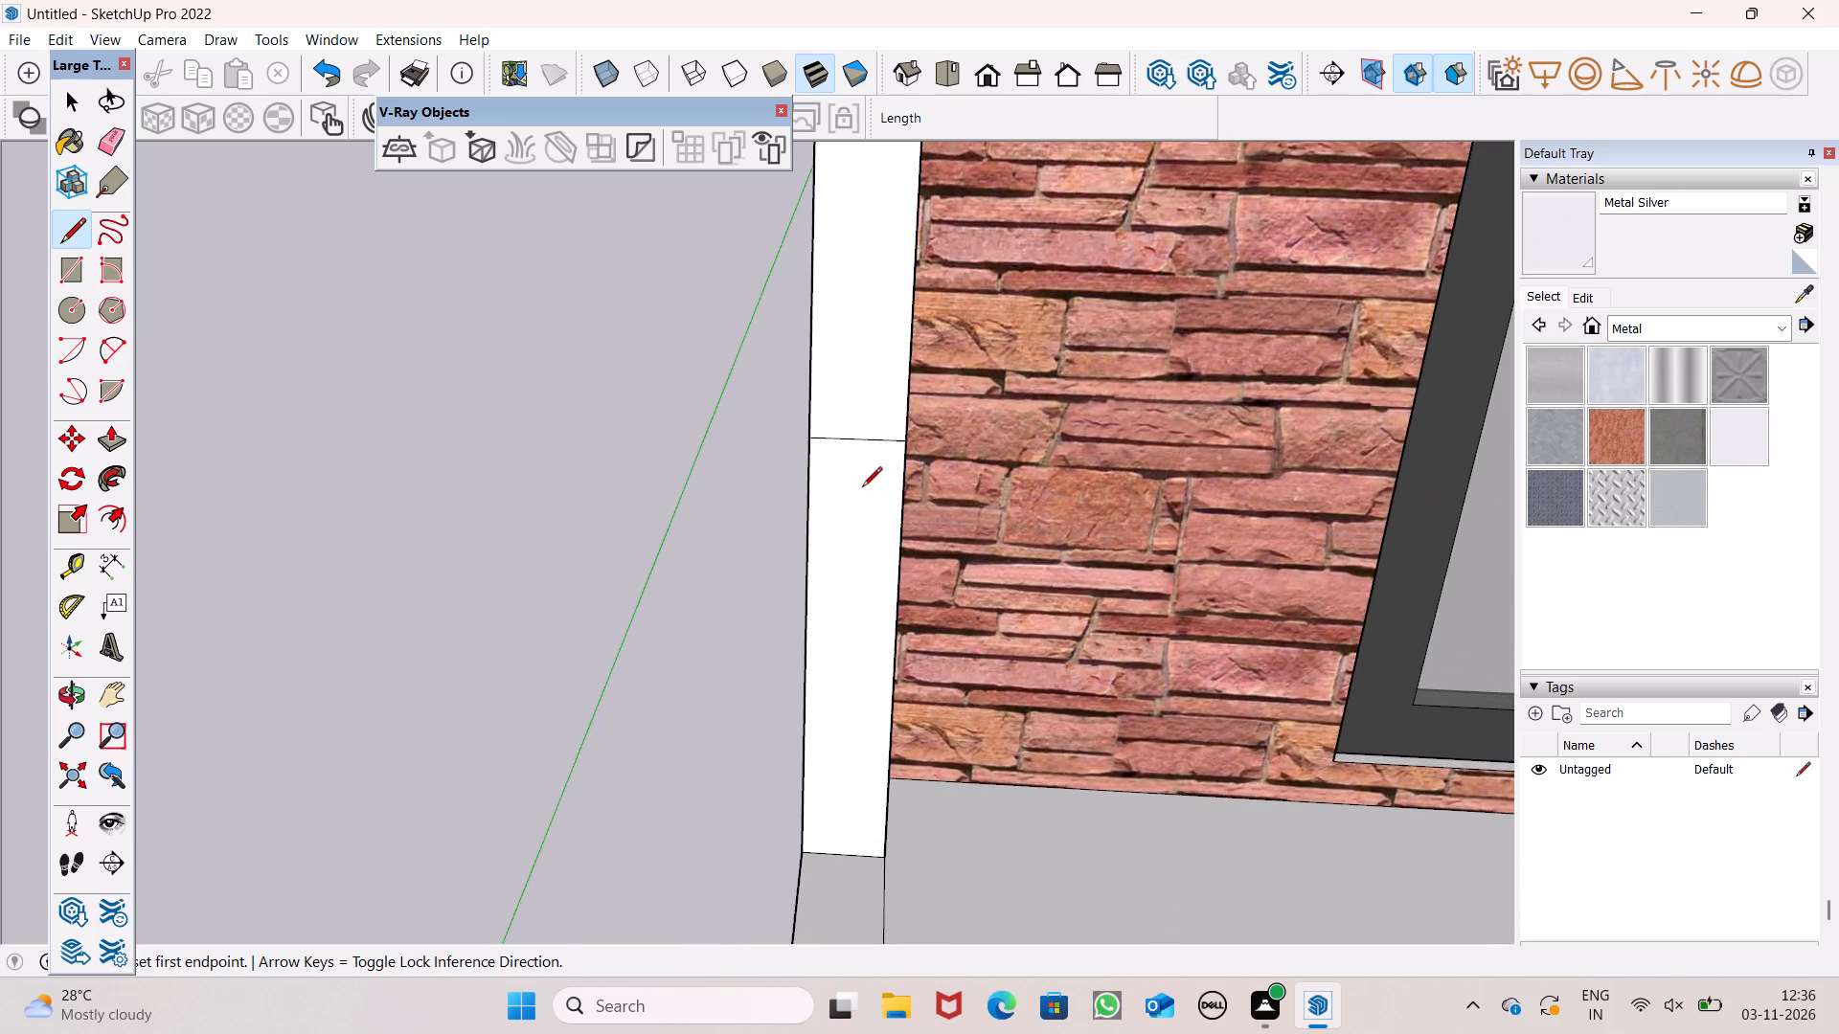
pyautogui.scroll(3, 862, 488)
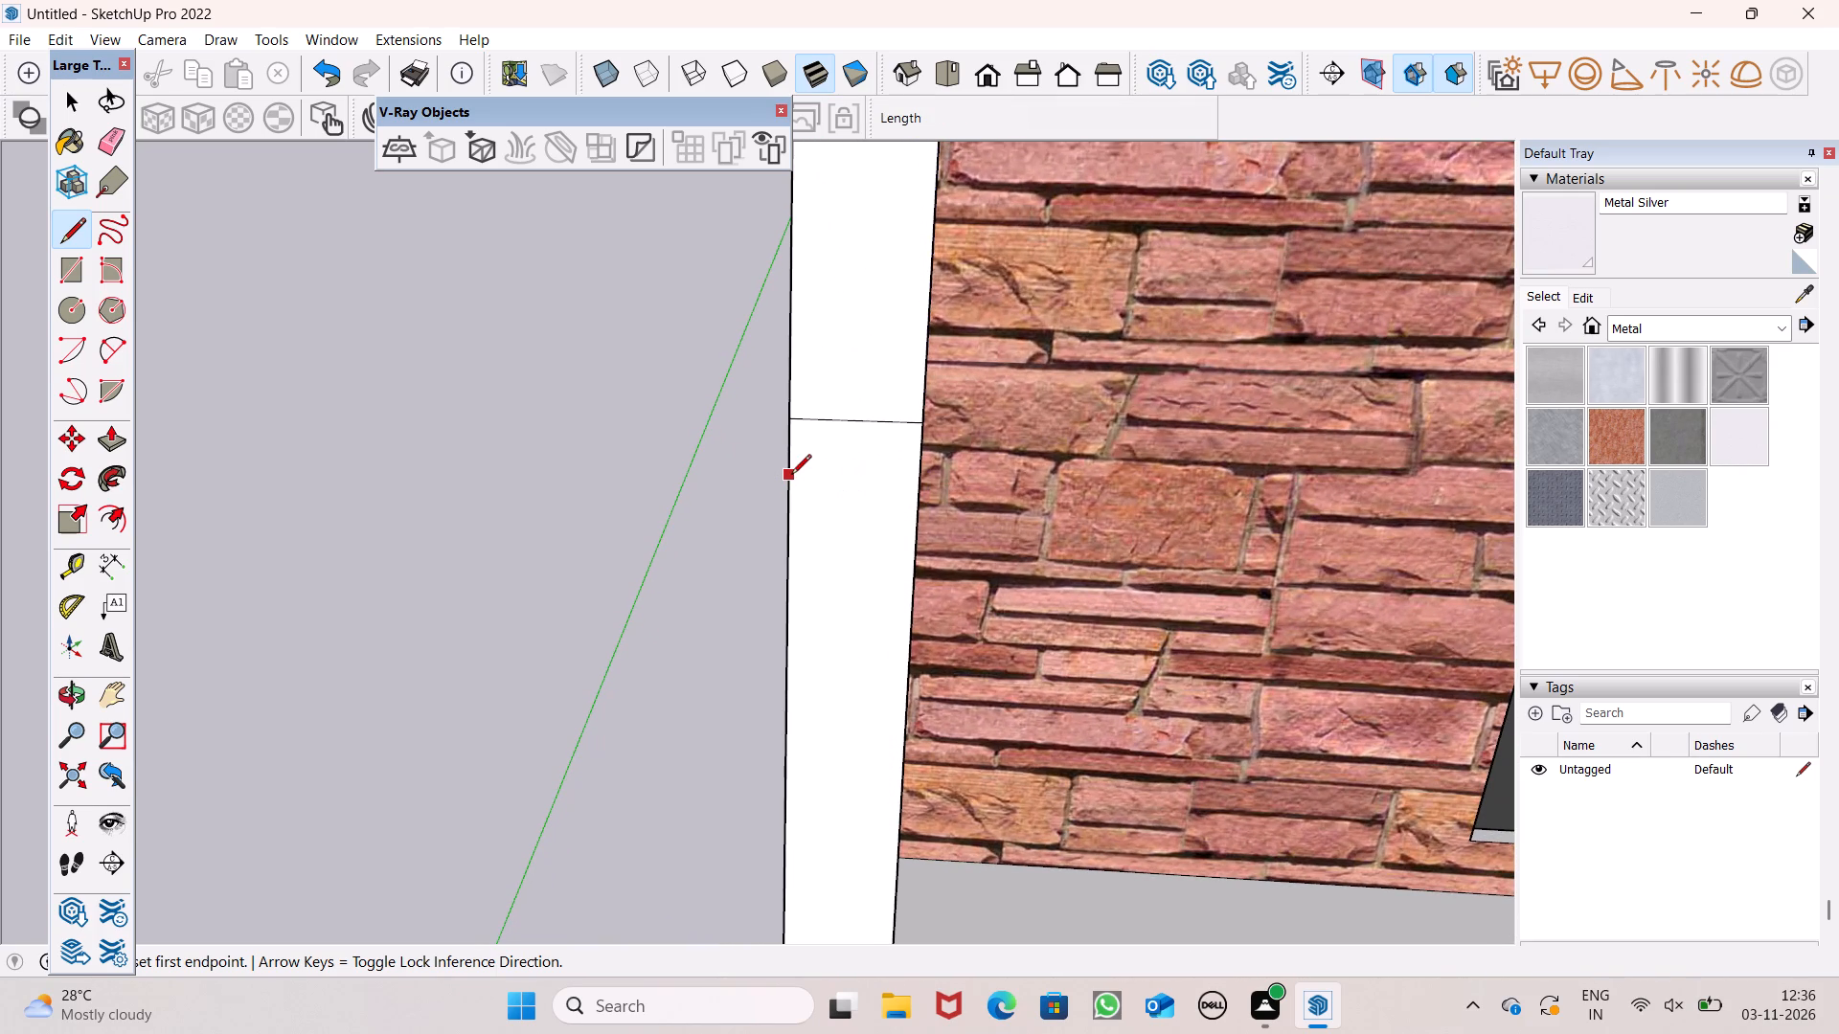
pyautogui.click(792, 474)
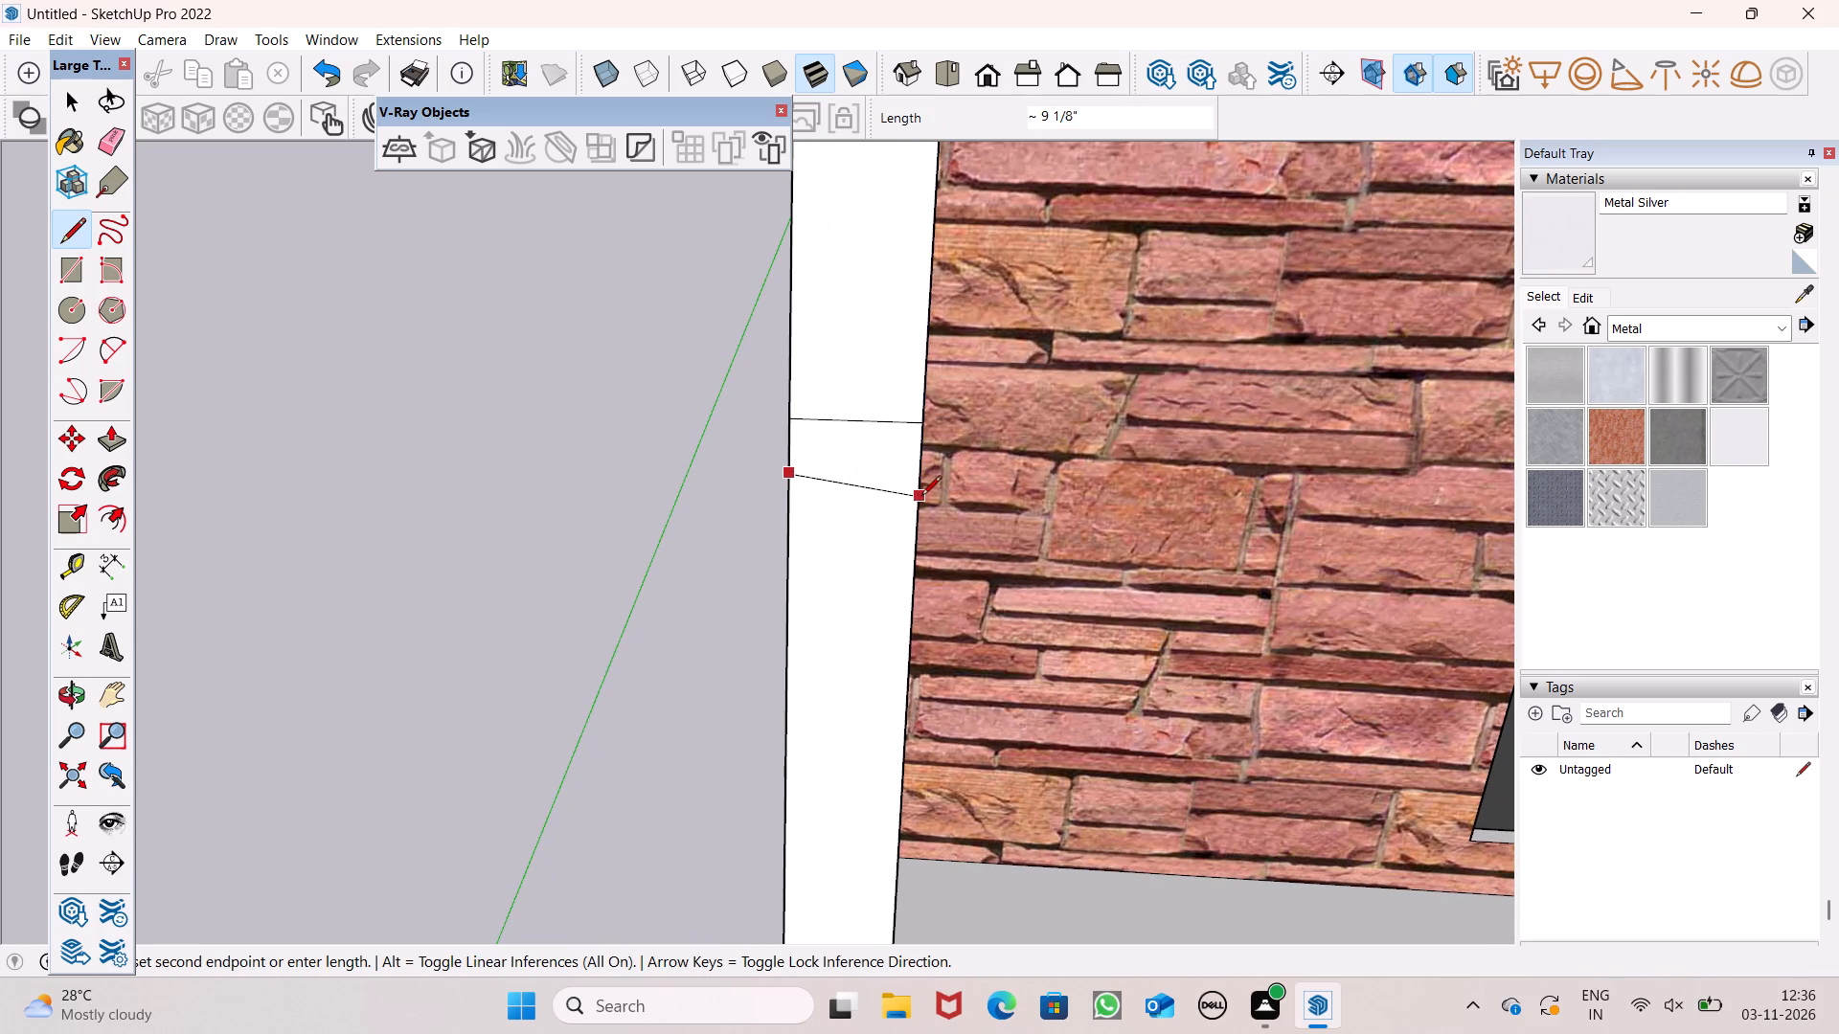
pyautogui.click(922, 485)
# Draw a 9" horizontal line across the white corner strip two floors below the top, just under its existing division line.
pyautogui.scroll(-14, 851, 311)
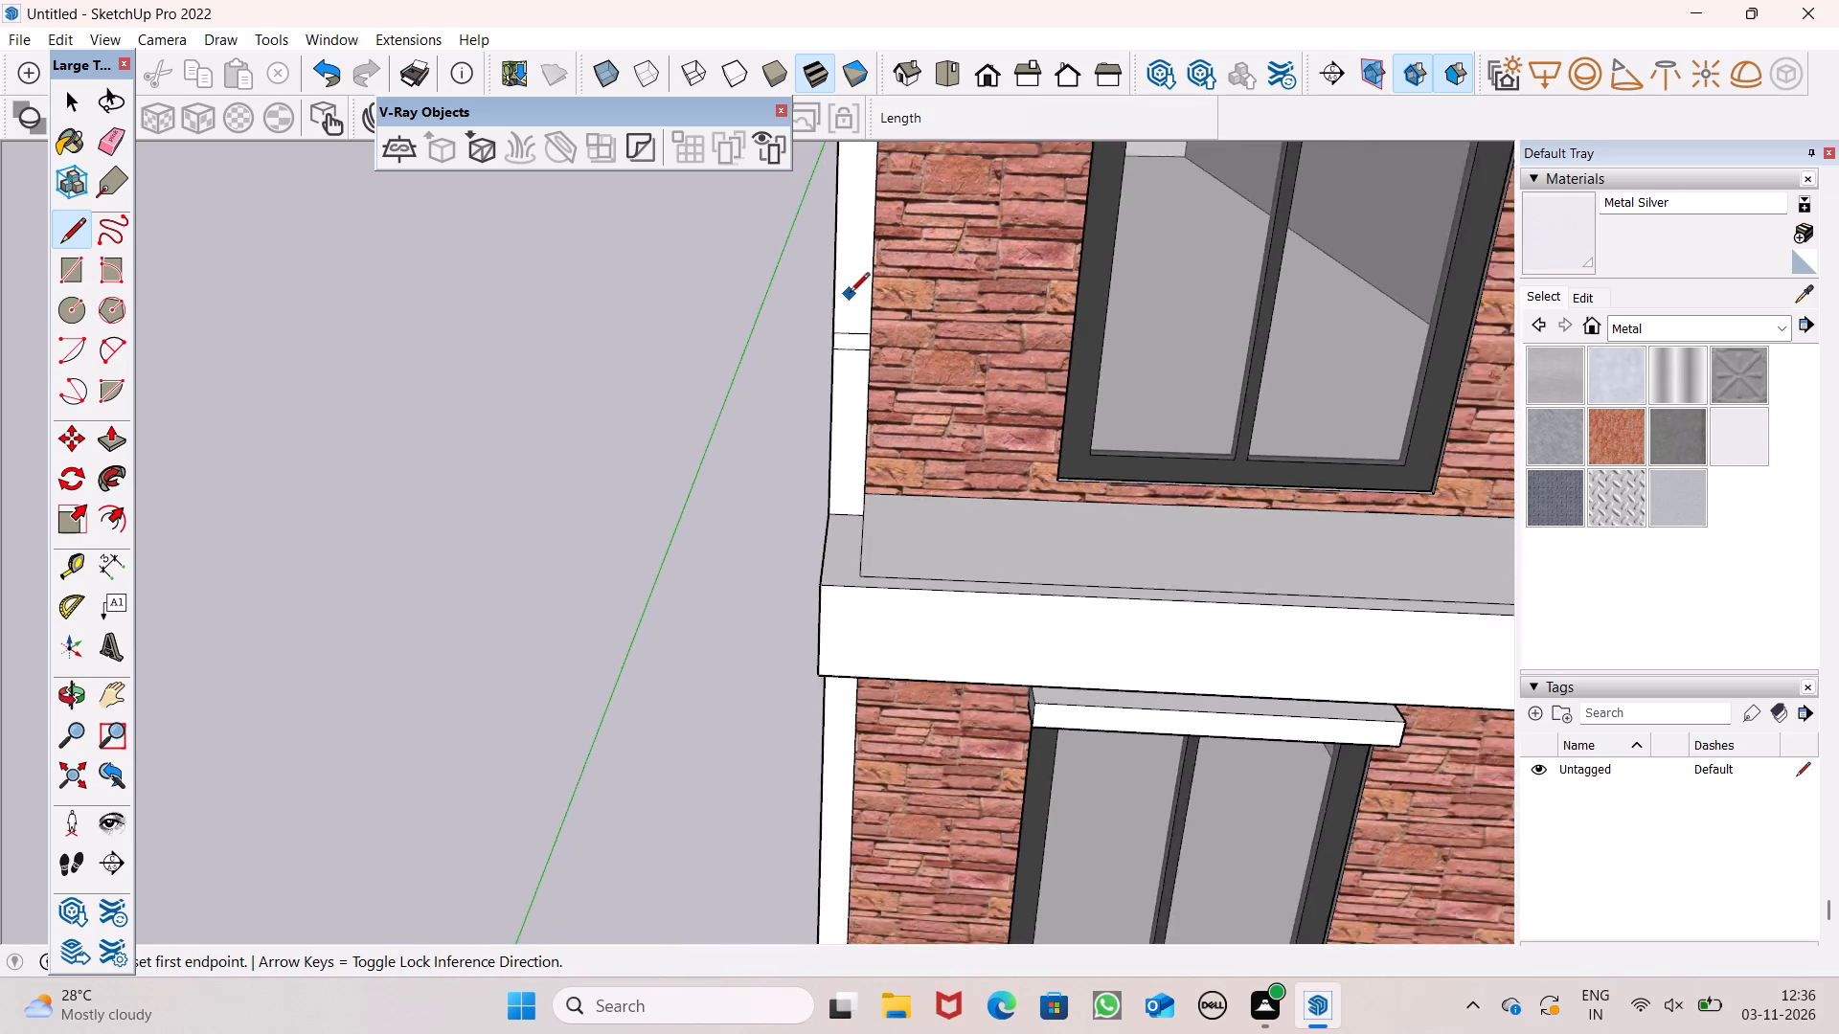
pyautogui.scroll(-7, 850, 294)
pyautogui.scroll(10, 820, 738)
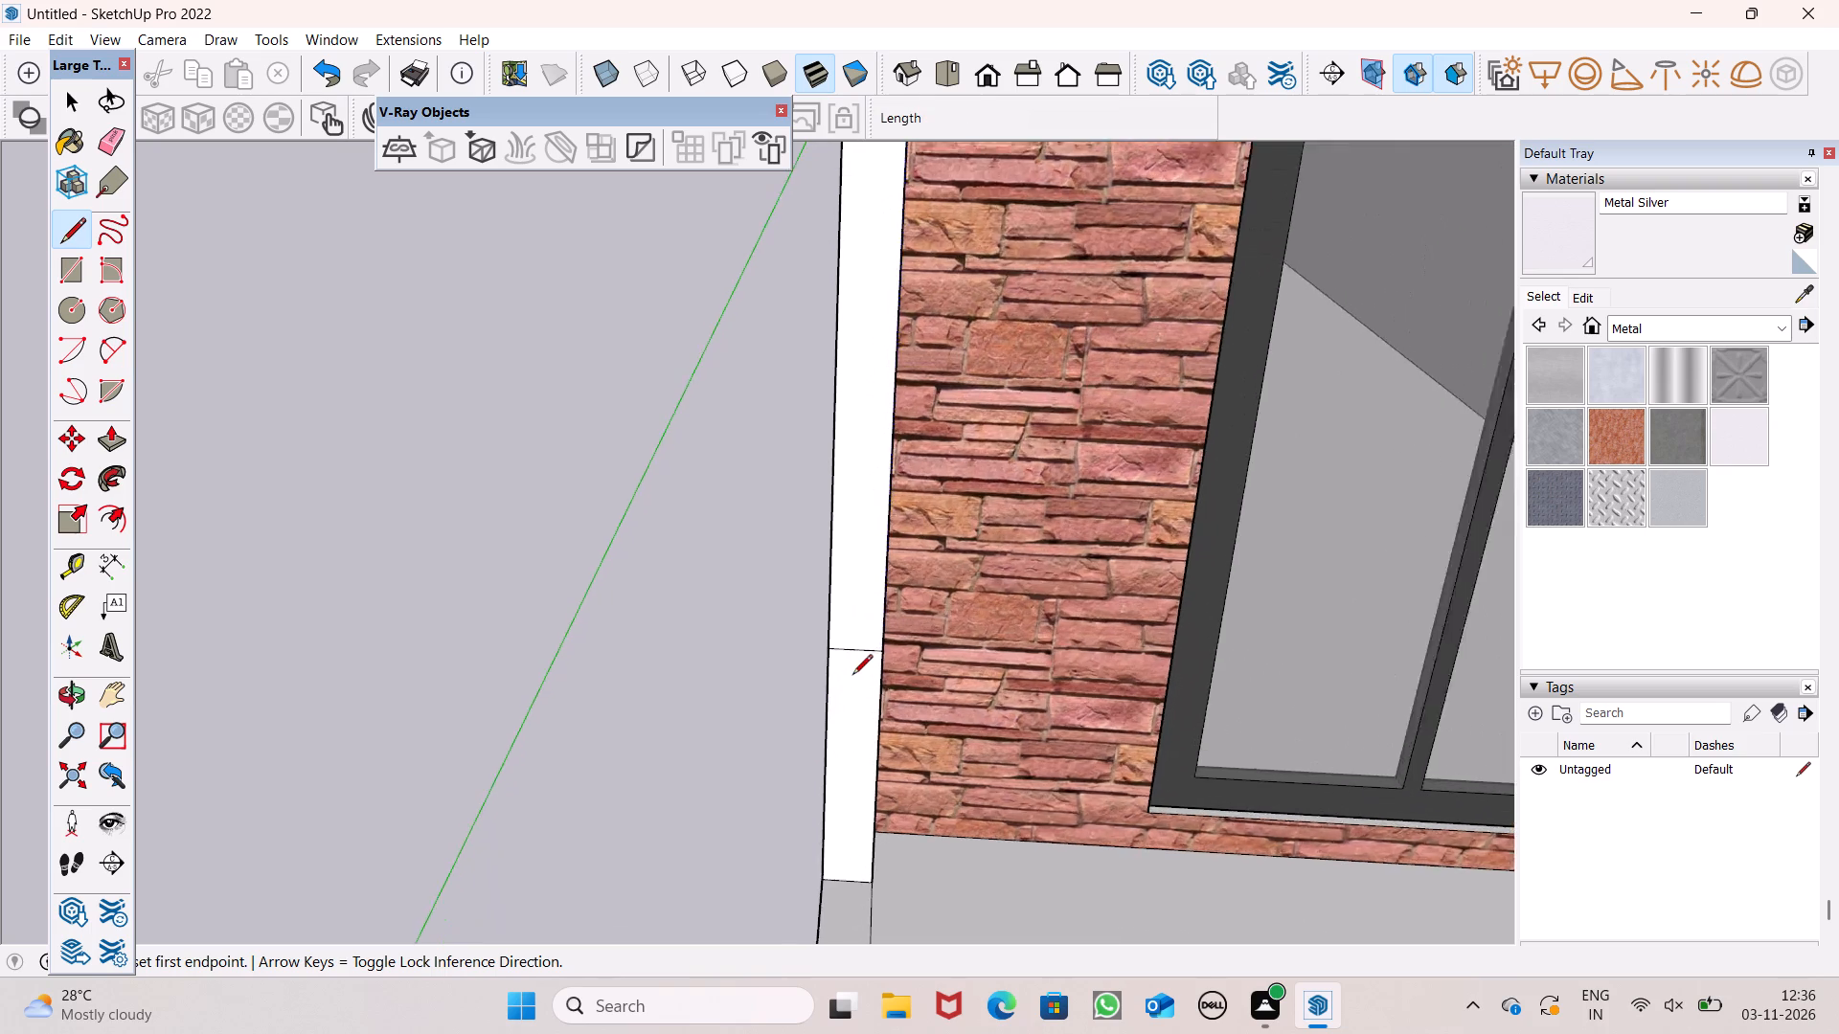
pyautogui.scroll(6, 852, 676)
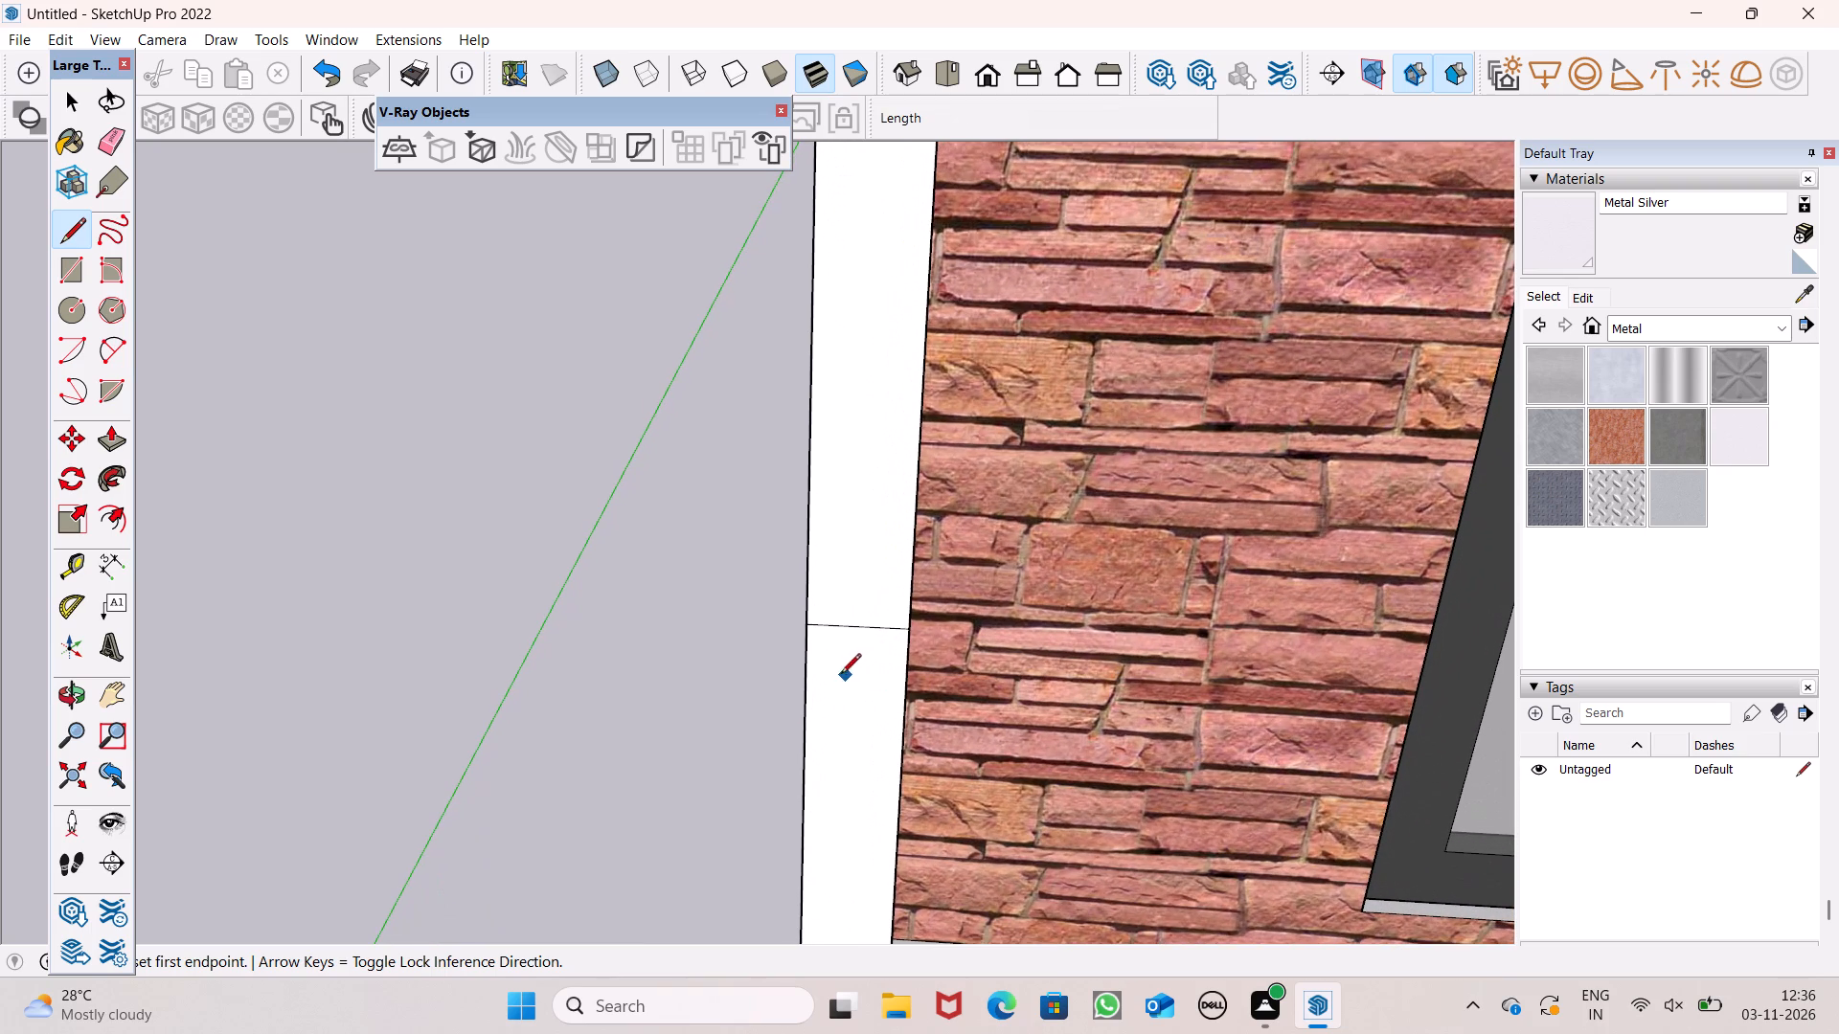
pyautogui.click(804, 670)
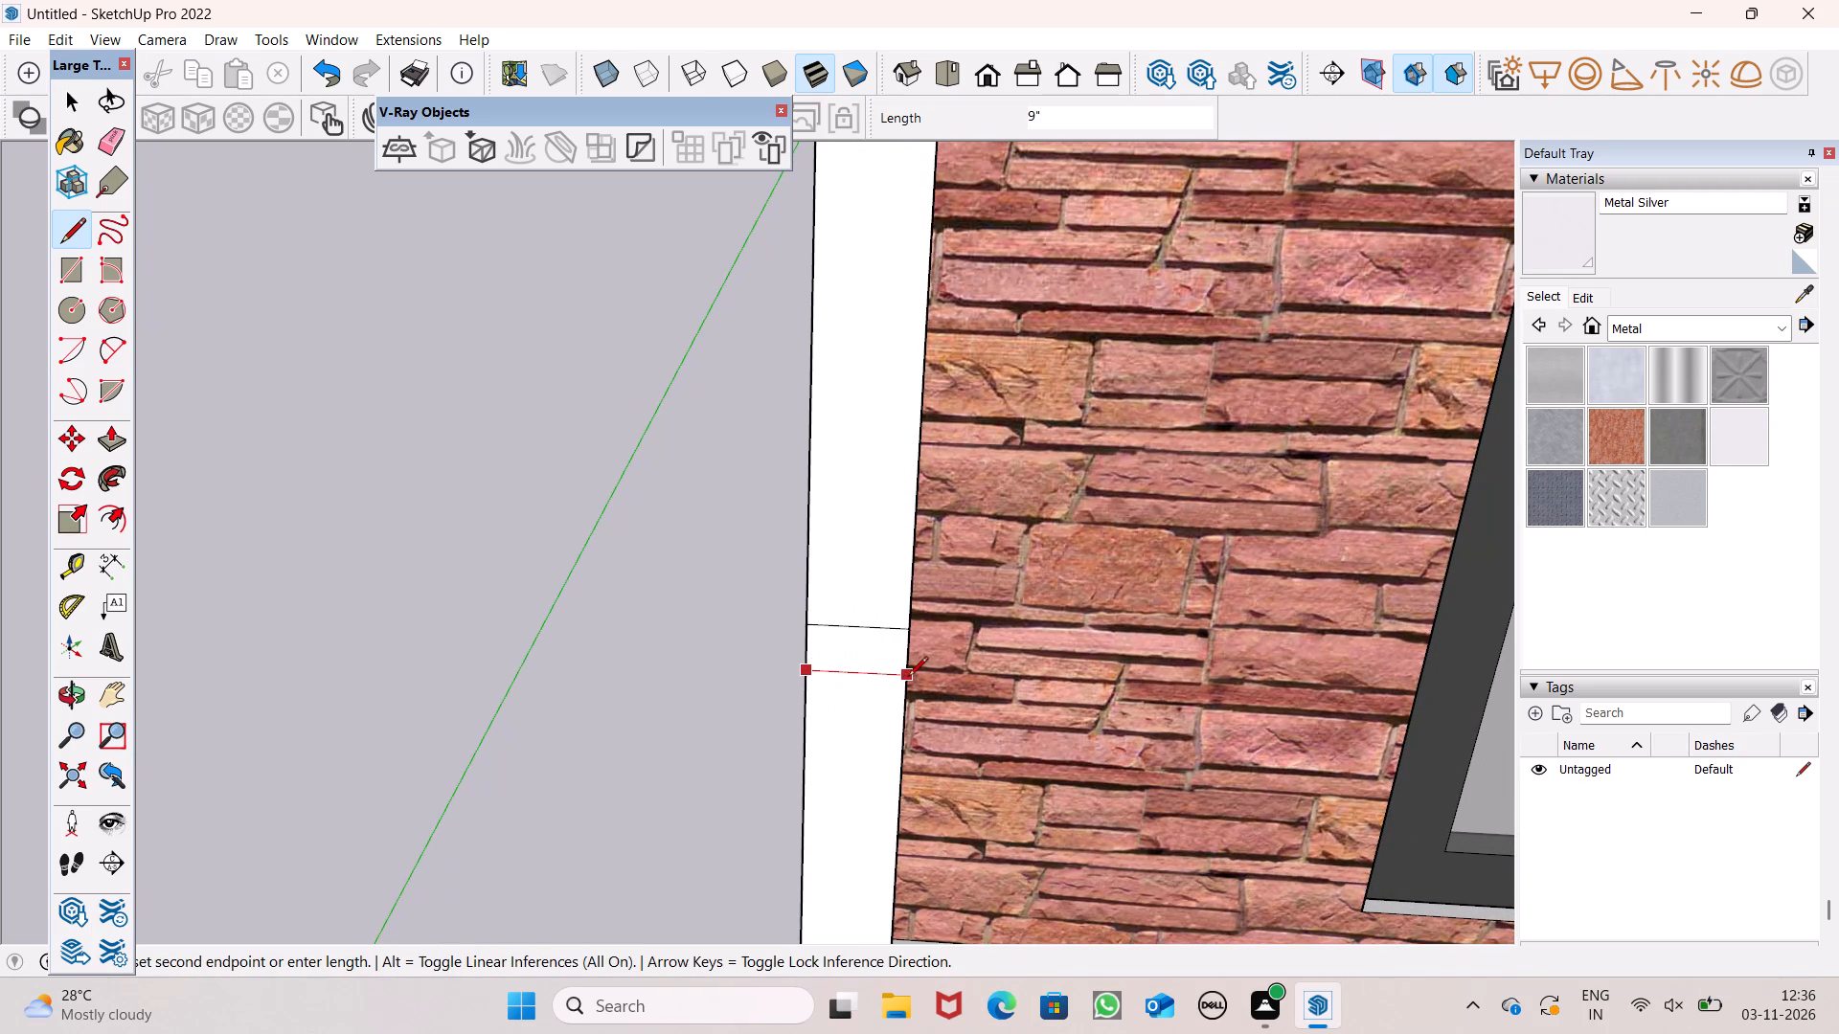
pyautogui.click(908, 678)
# Draw a 9" horizontal line across the white corner strip on the floor above the lowest one, just under its existing division line.
pyautogui.scroll(-5, 844, 414)
pyautogui.scroll(-7, 755, 369)
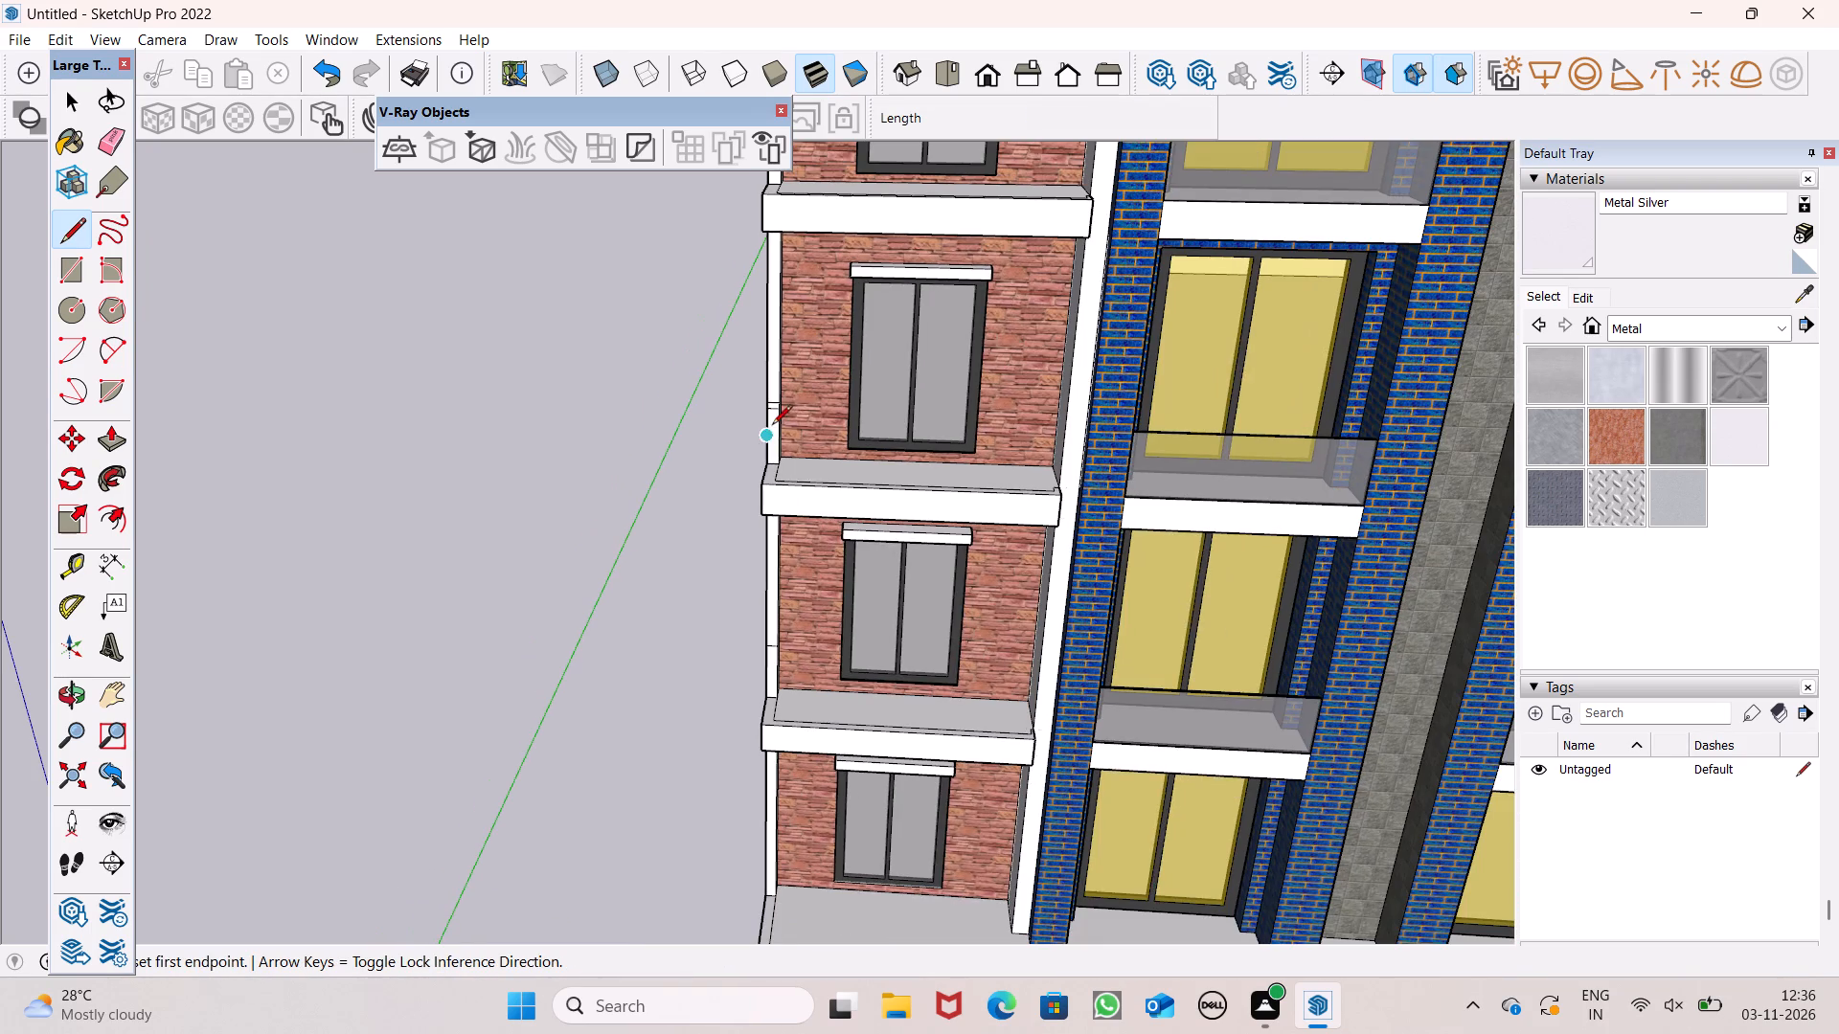
pyautogui.scroll(6, 748, 695)
pyautogui.scroll(6, 793, 612)
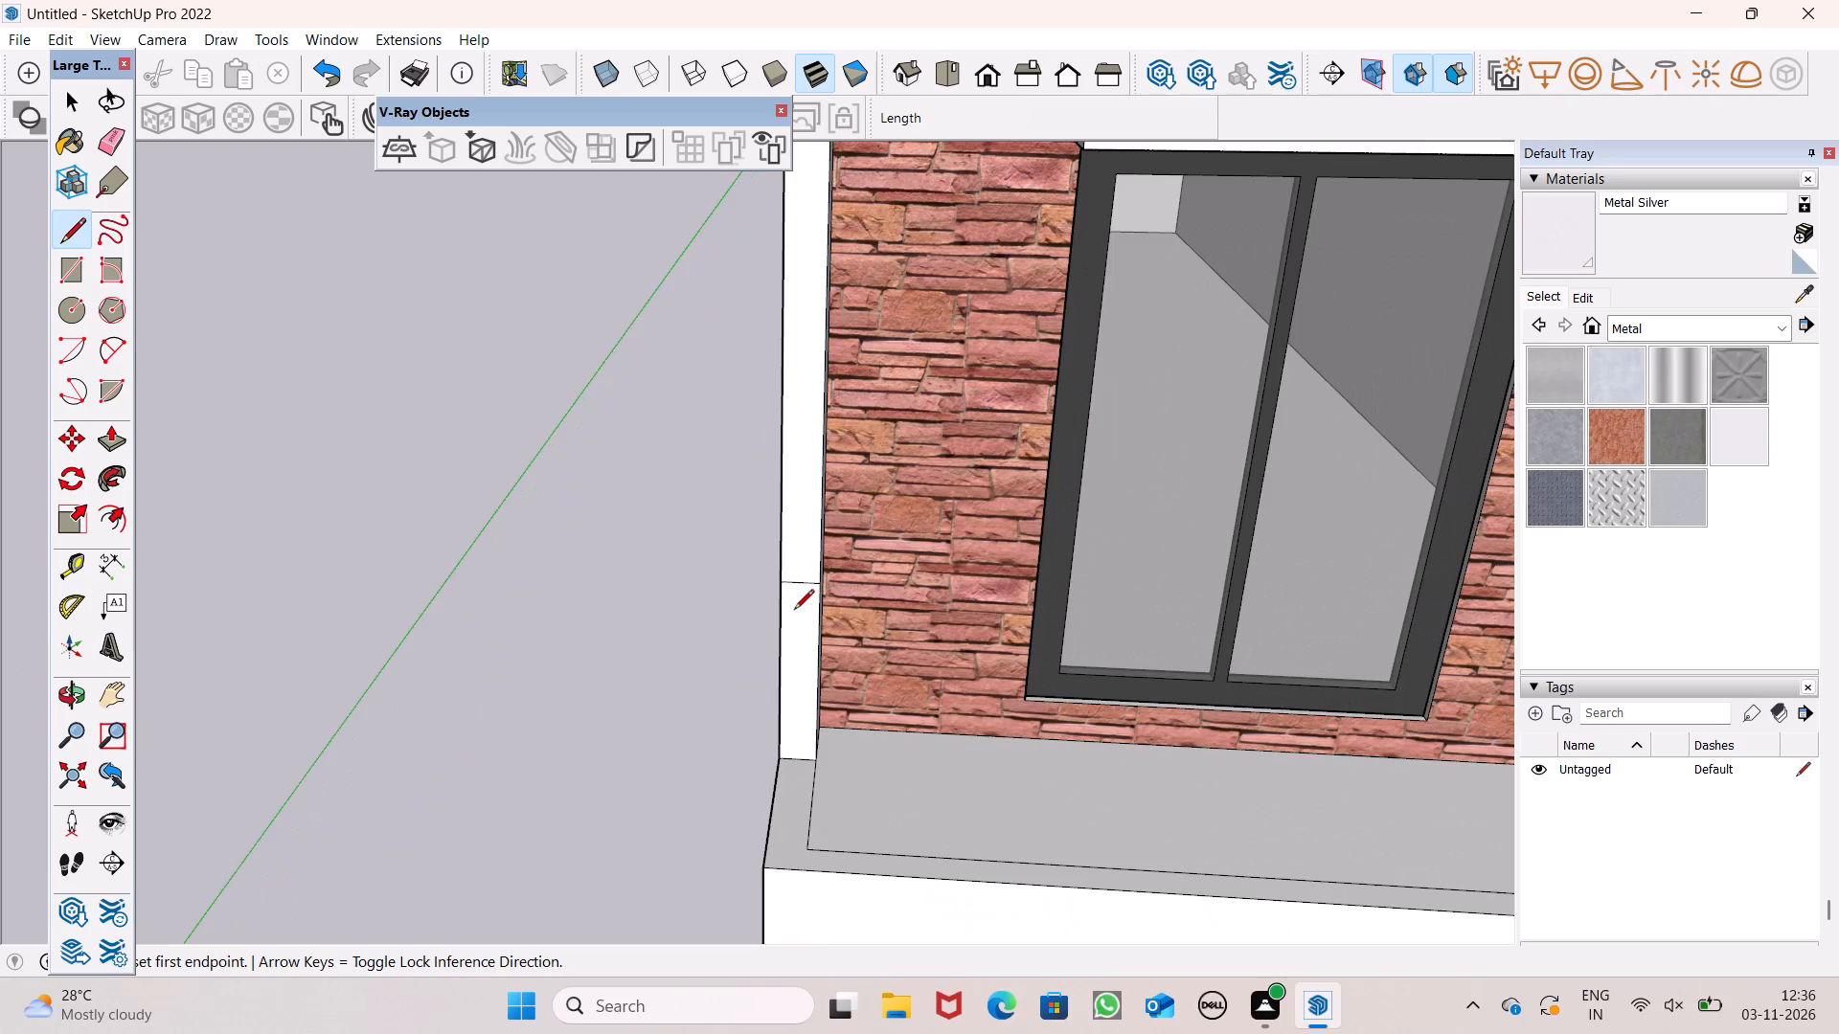
pyautogui.click(782, 604)
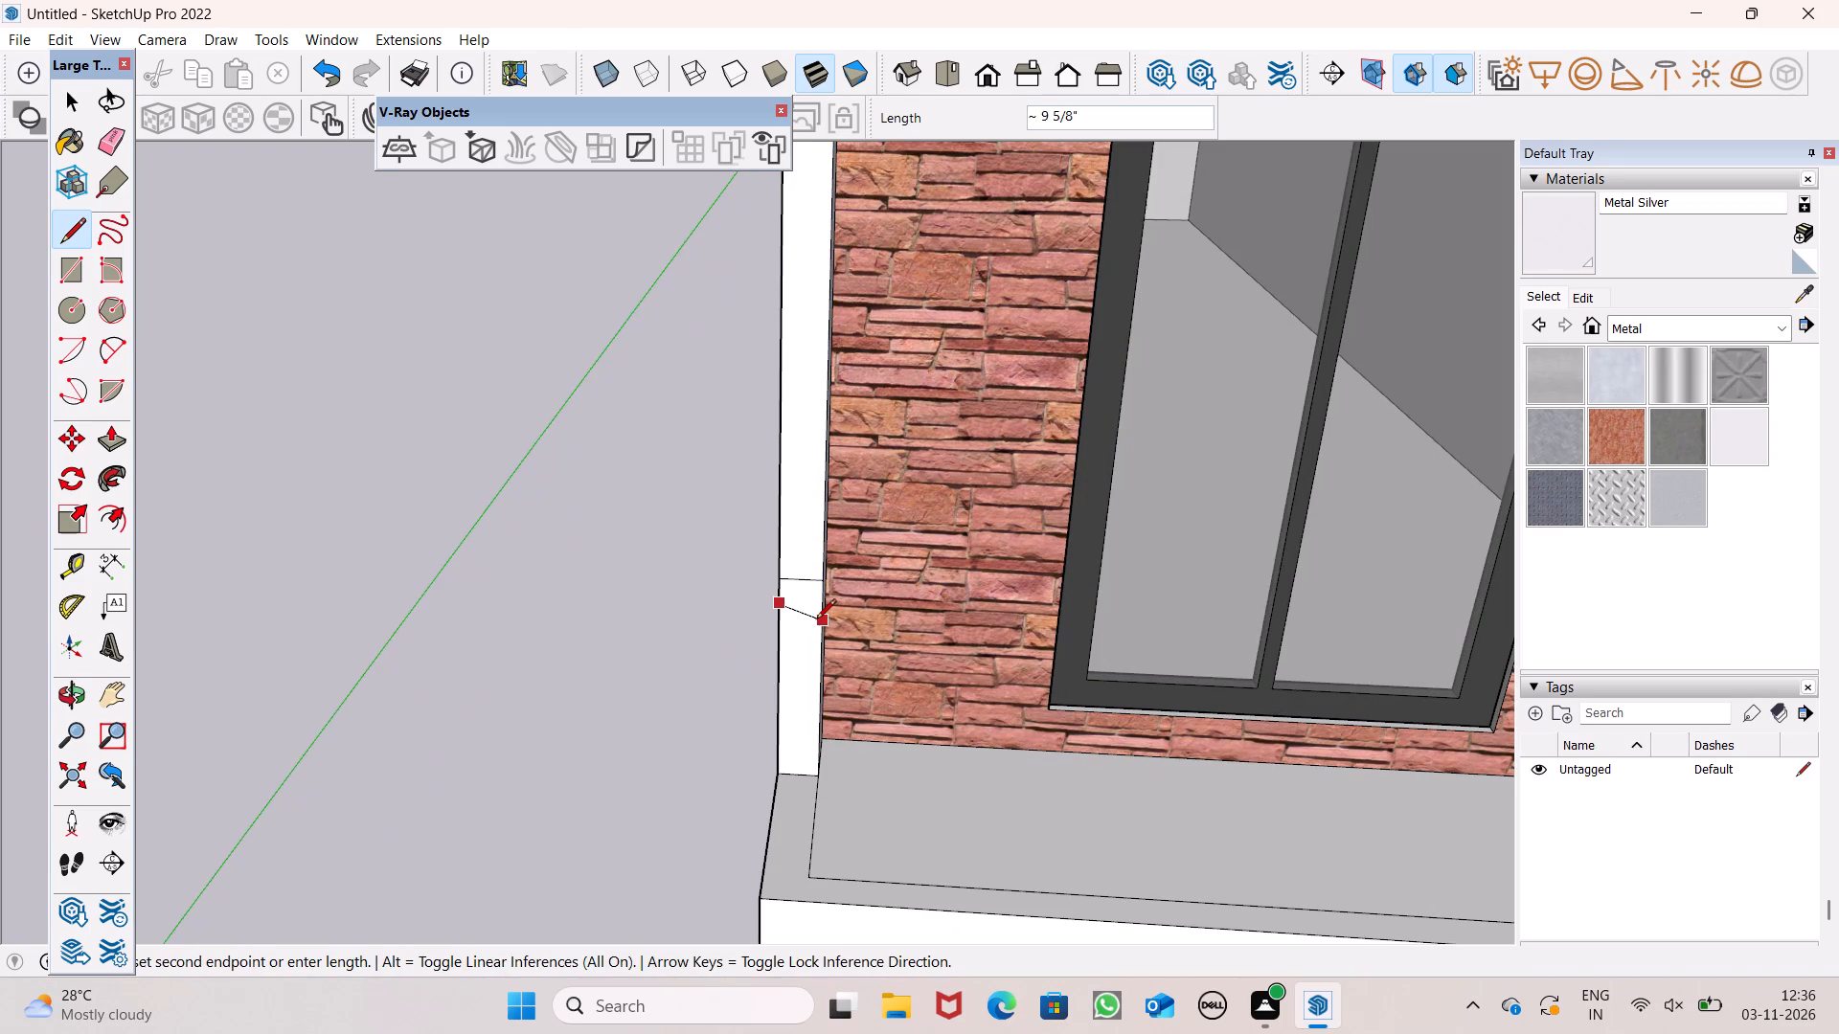
pyautogui.click(822, 602)
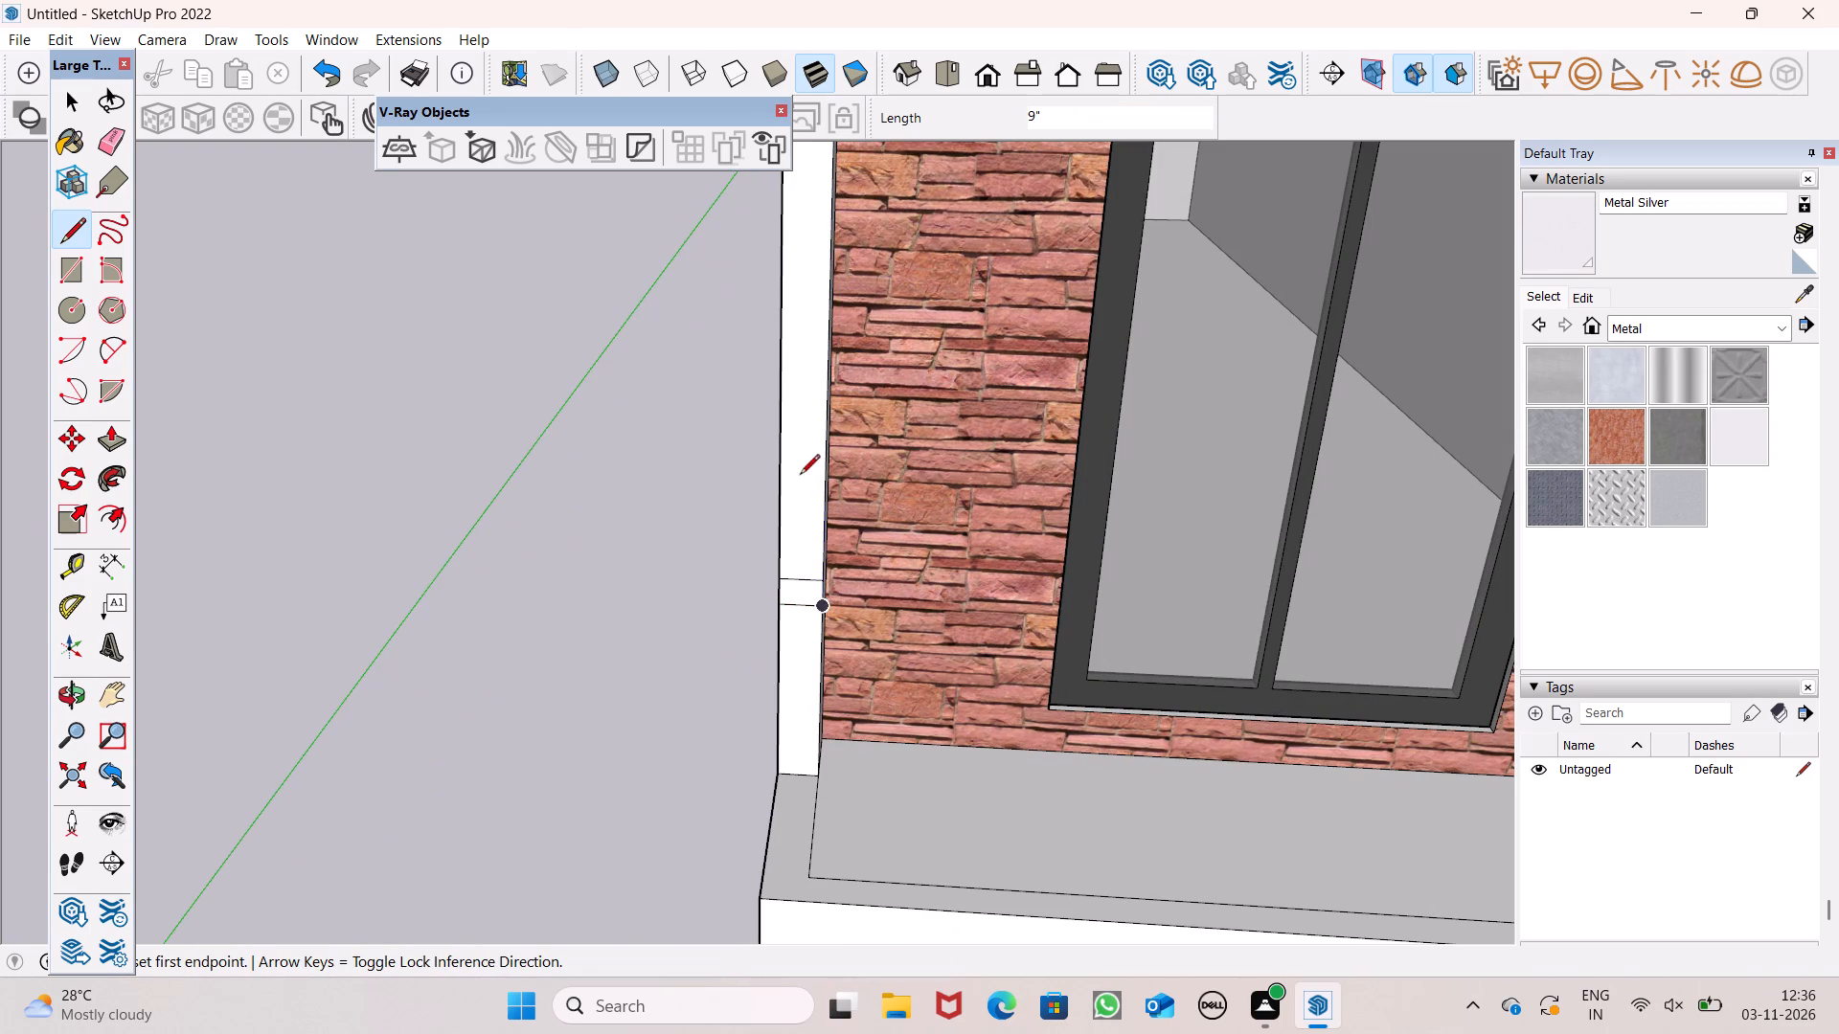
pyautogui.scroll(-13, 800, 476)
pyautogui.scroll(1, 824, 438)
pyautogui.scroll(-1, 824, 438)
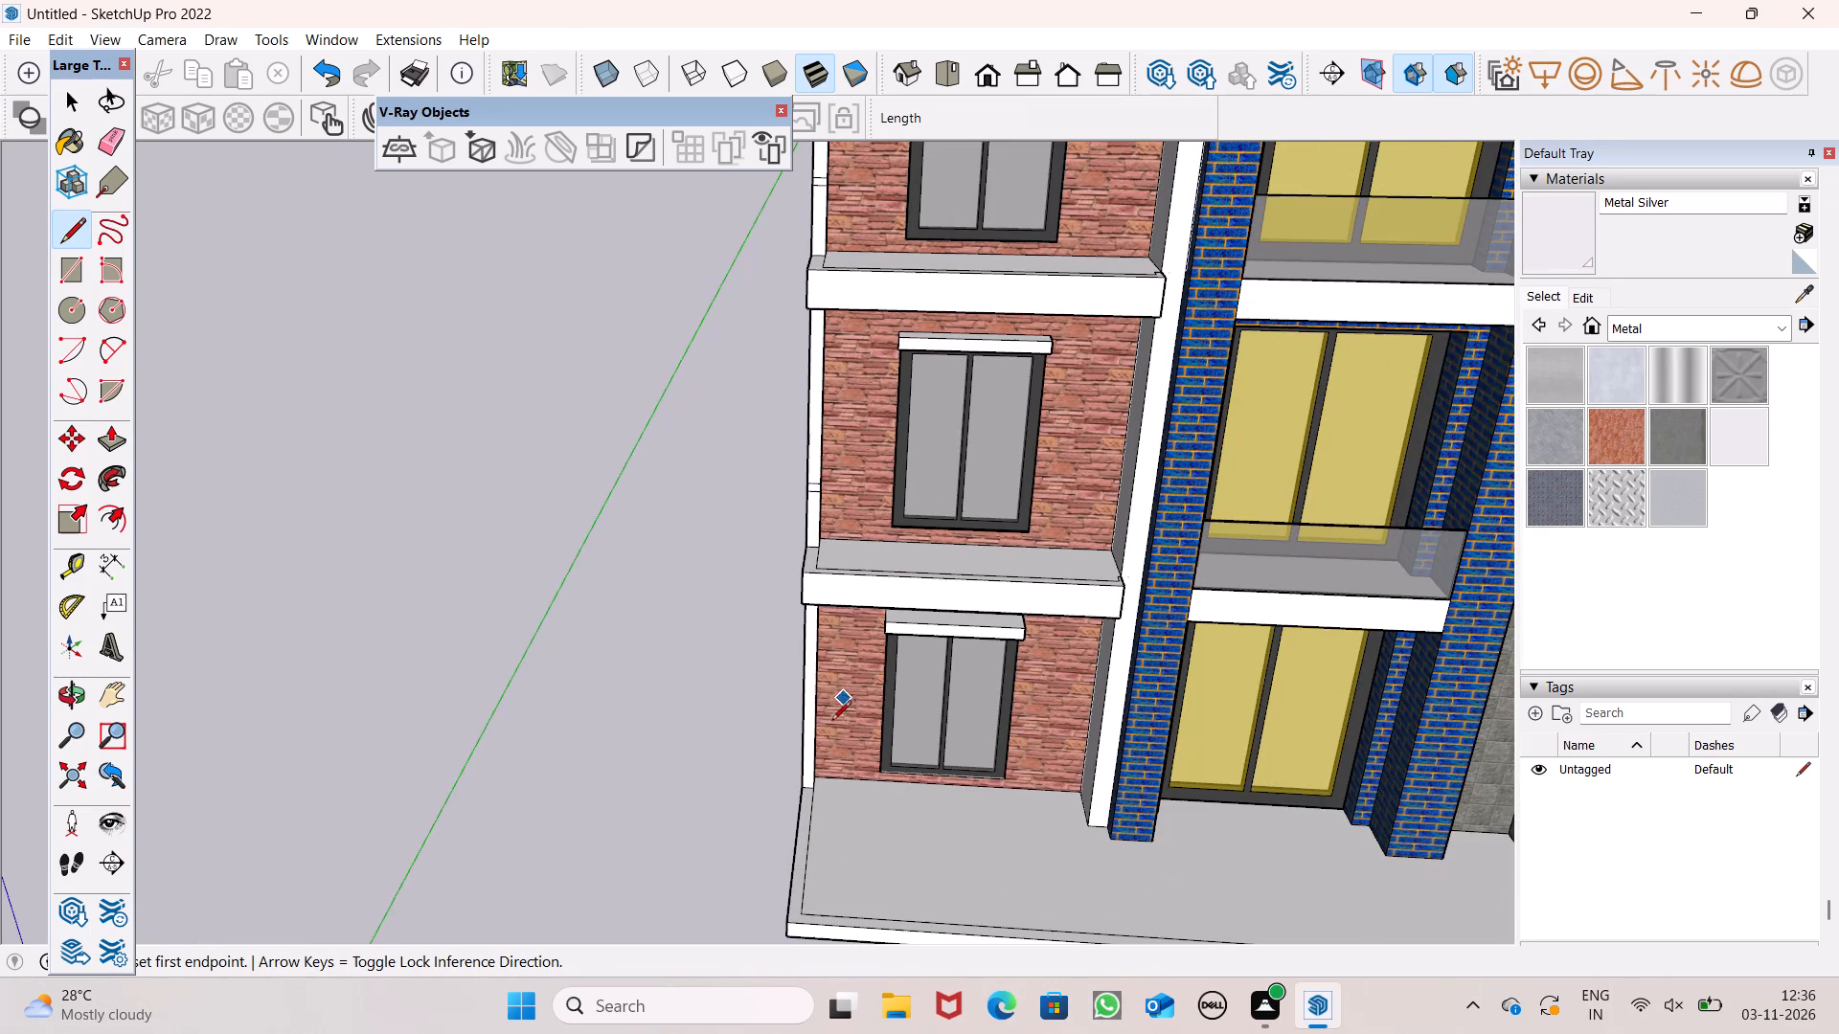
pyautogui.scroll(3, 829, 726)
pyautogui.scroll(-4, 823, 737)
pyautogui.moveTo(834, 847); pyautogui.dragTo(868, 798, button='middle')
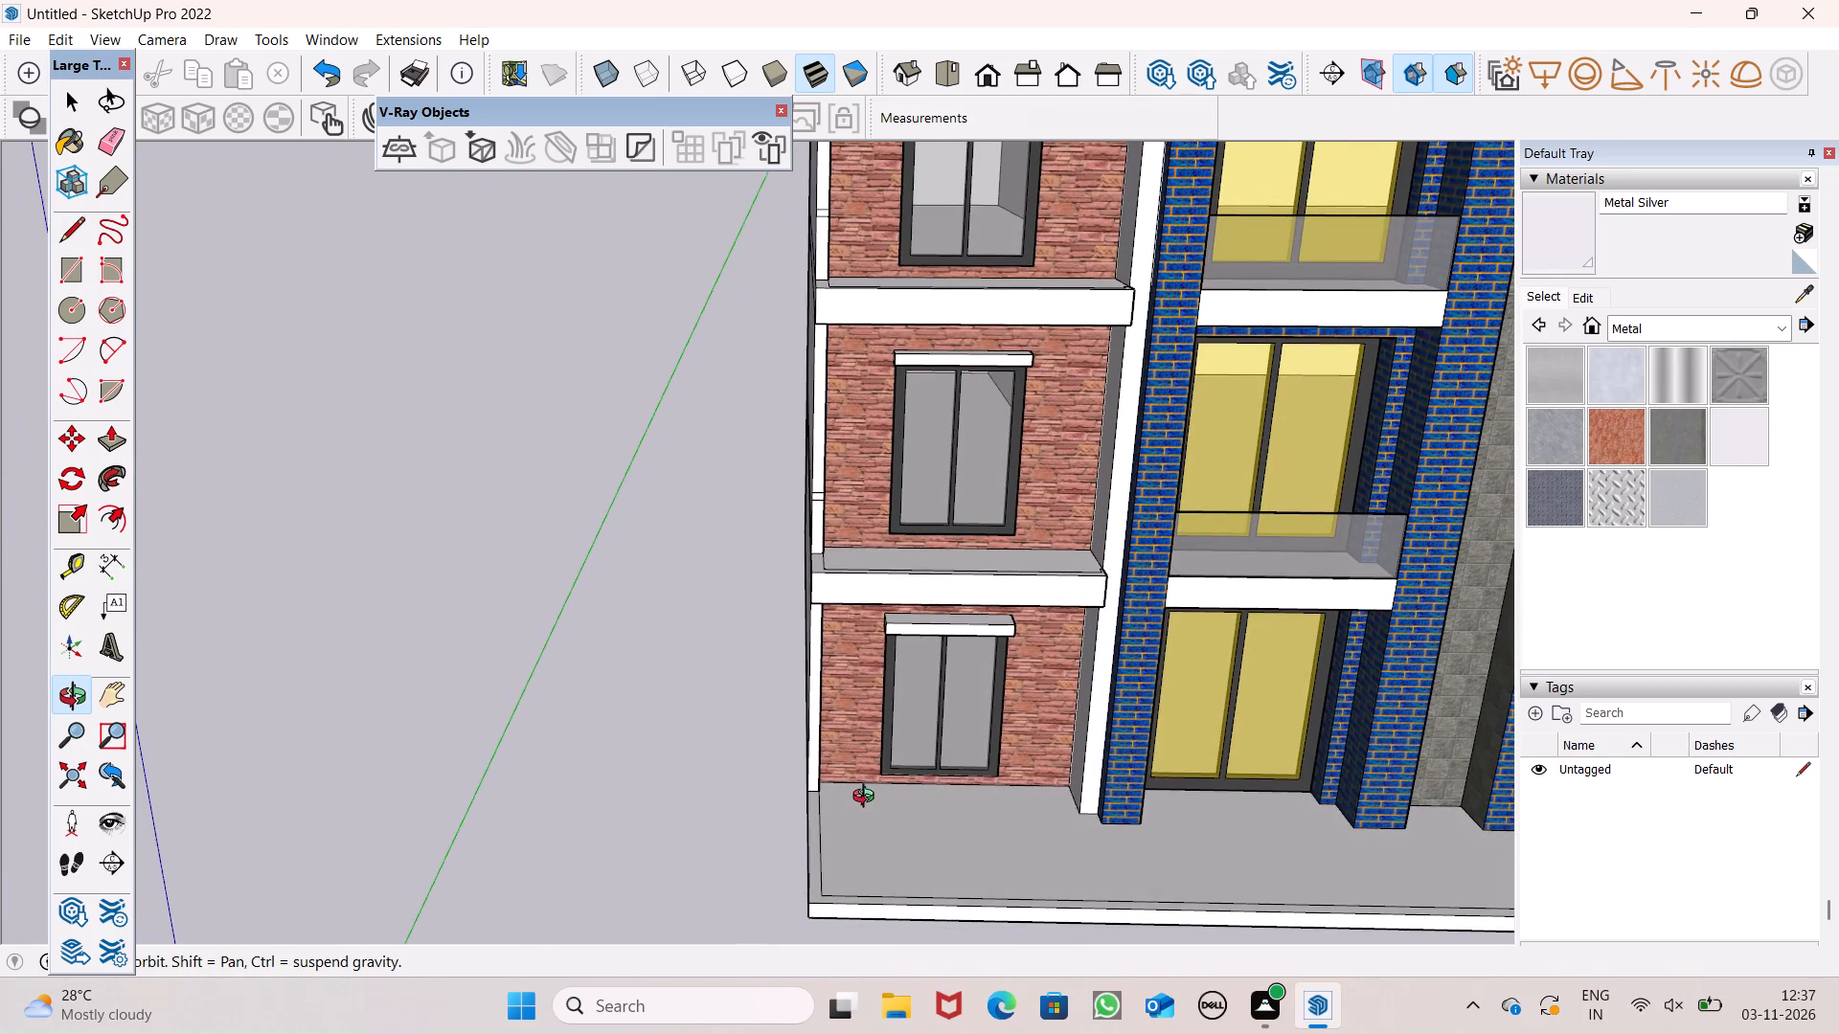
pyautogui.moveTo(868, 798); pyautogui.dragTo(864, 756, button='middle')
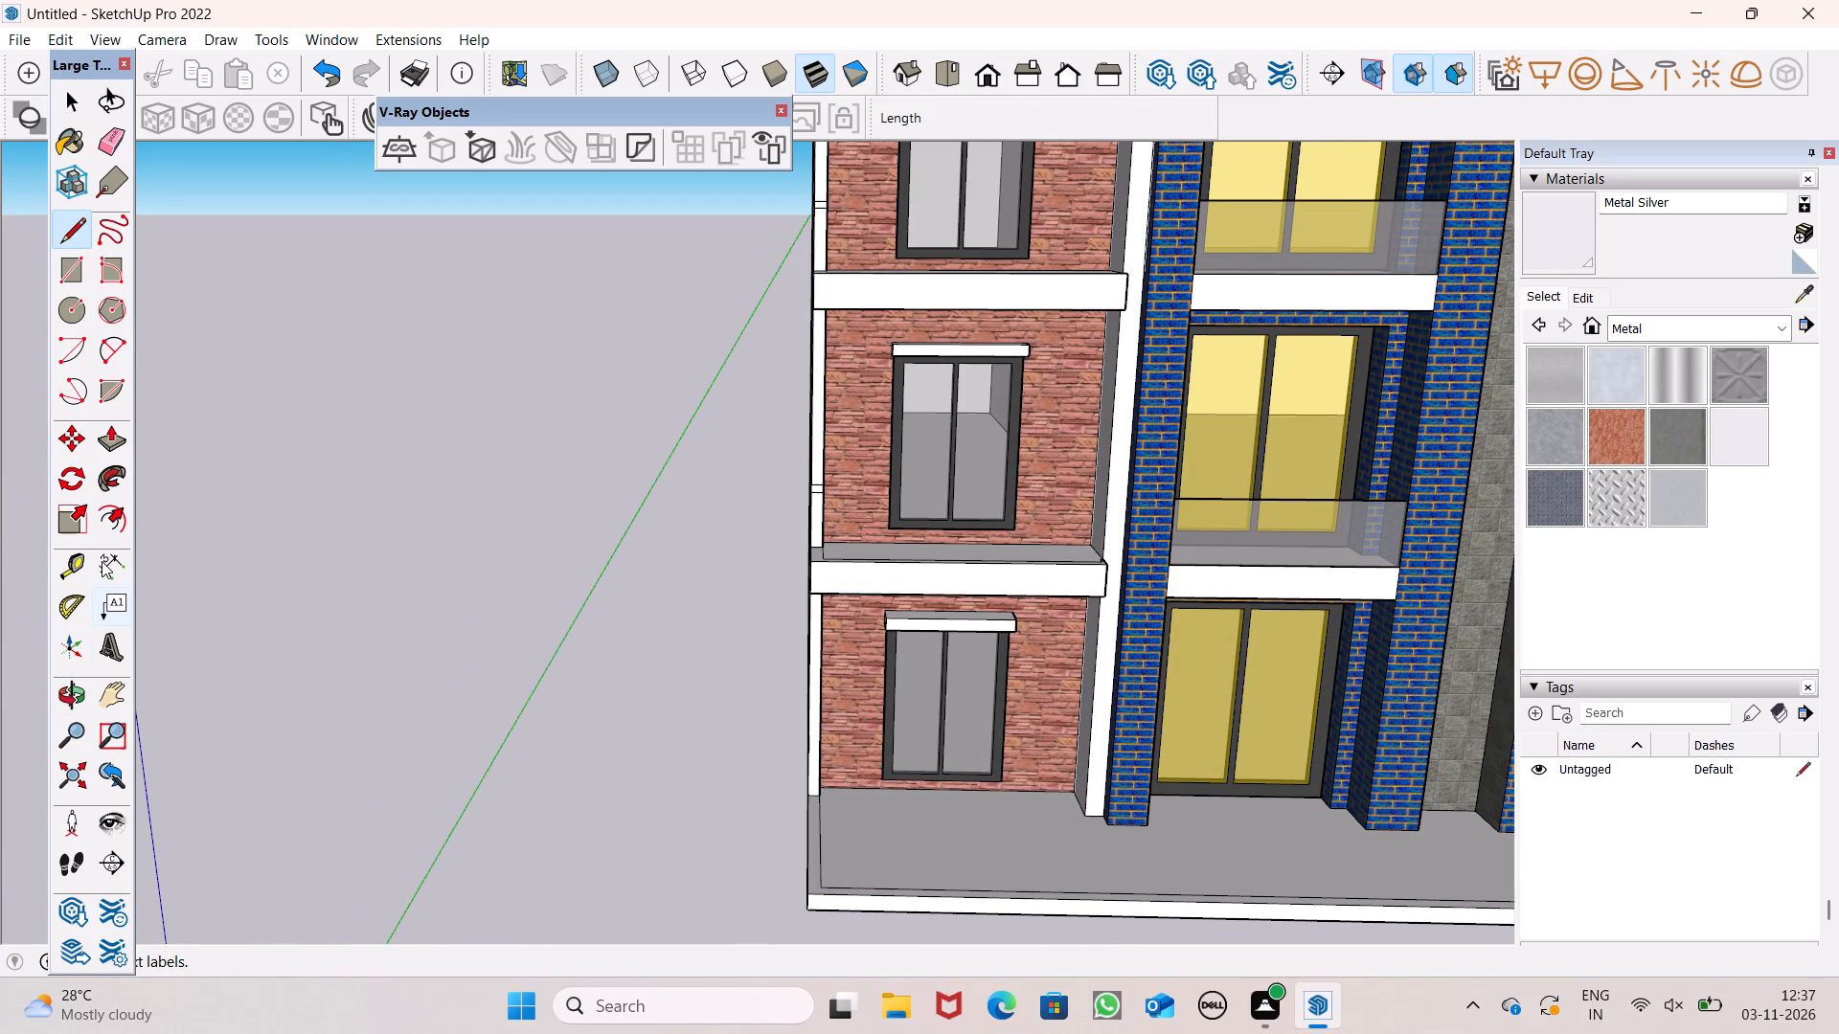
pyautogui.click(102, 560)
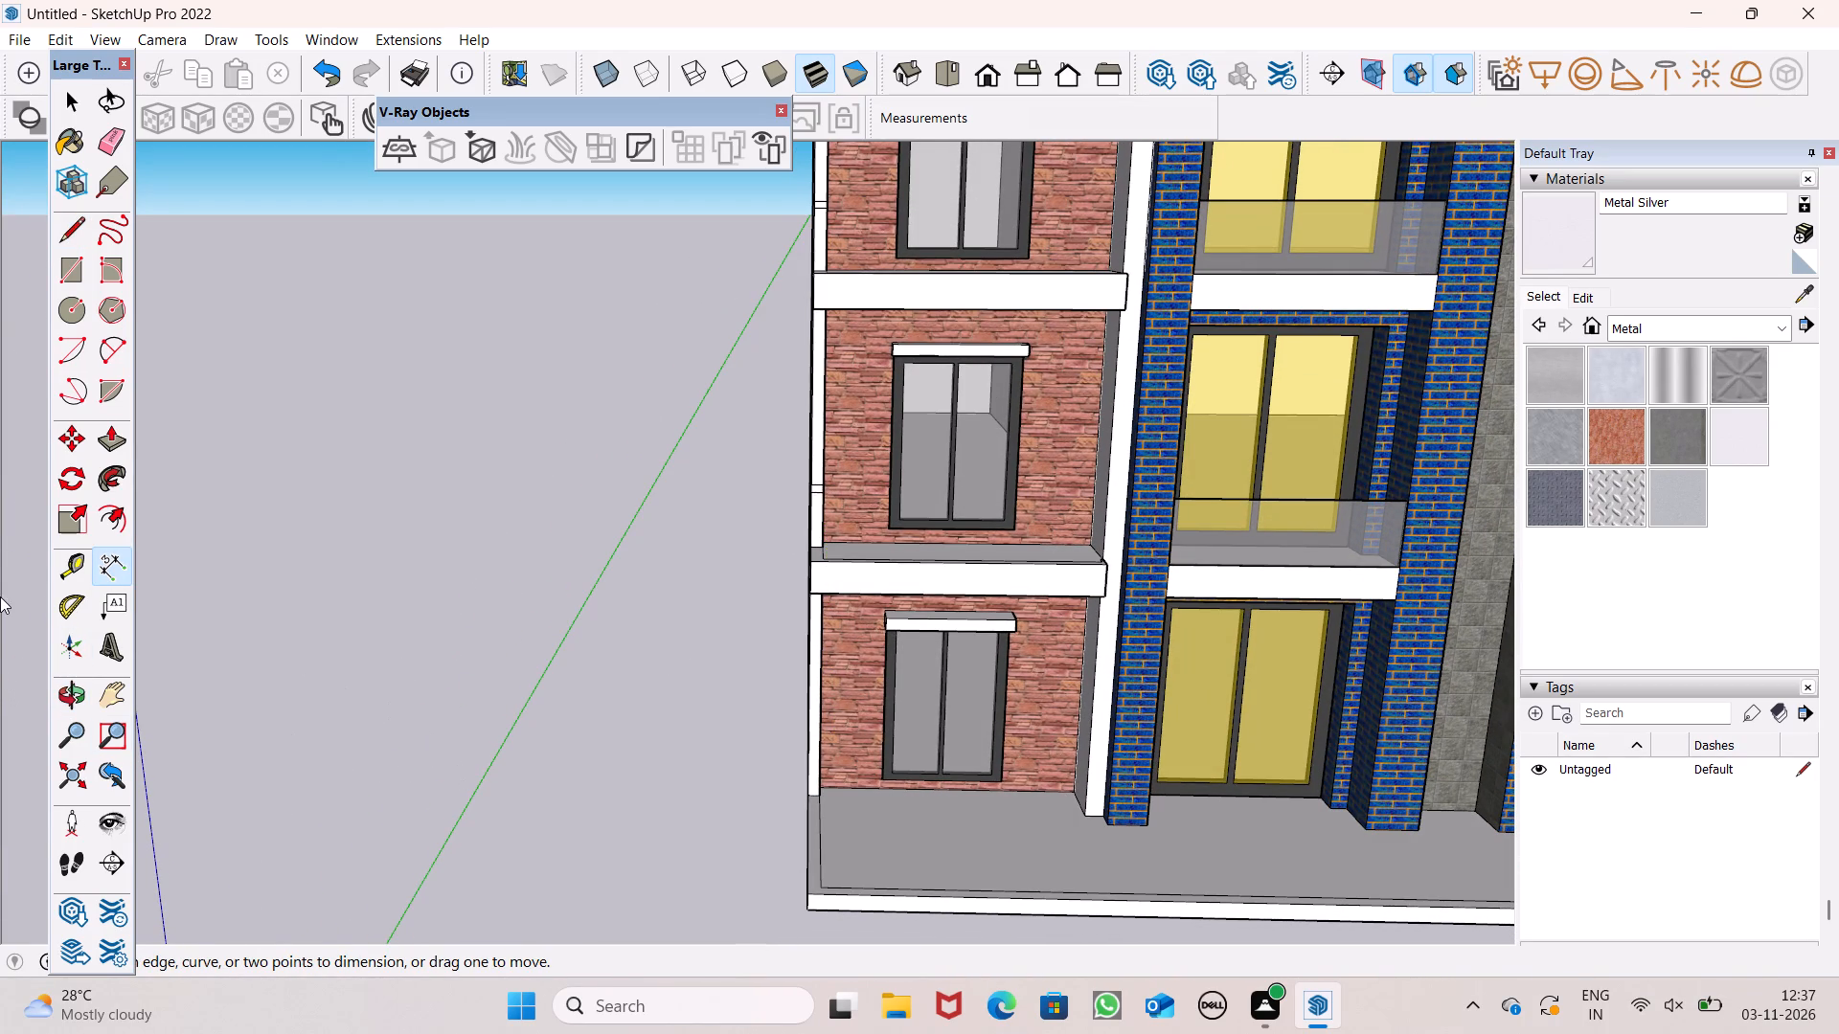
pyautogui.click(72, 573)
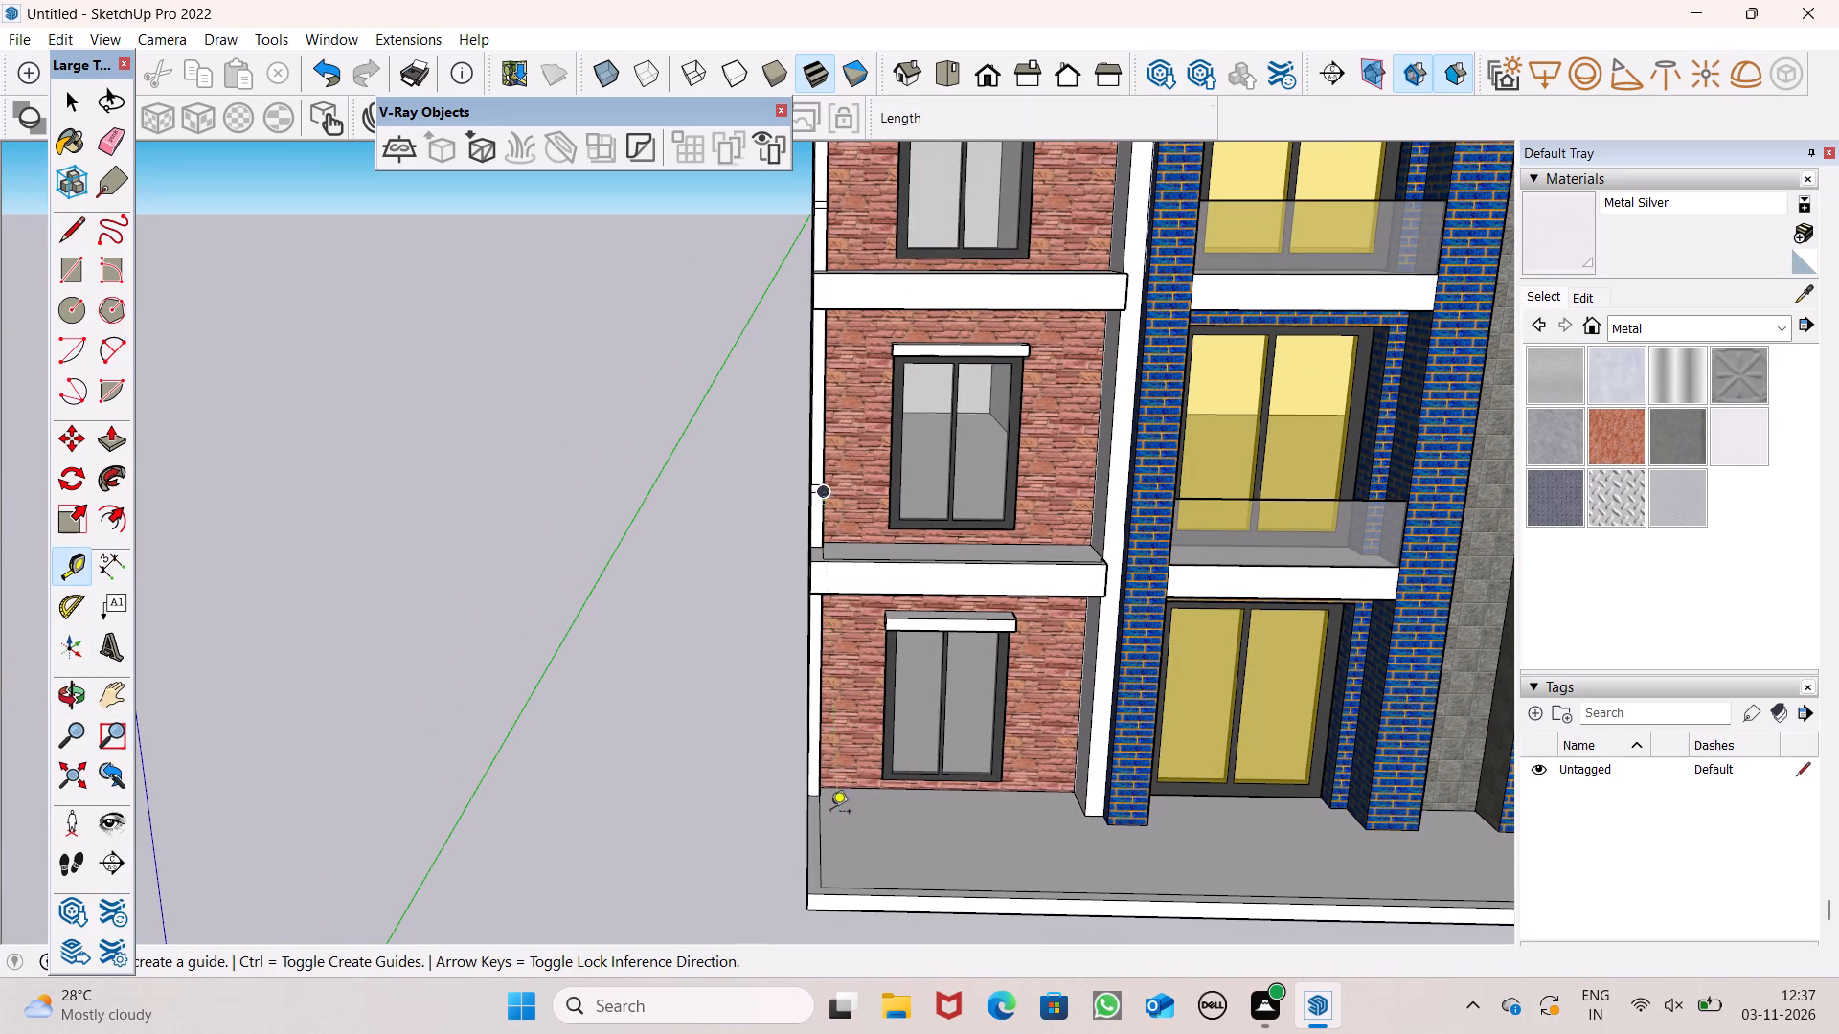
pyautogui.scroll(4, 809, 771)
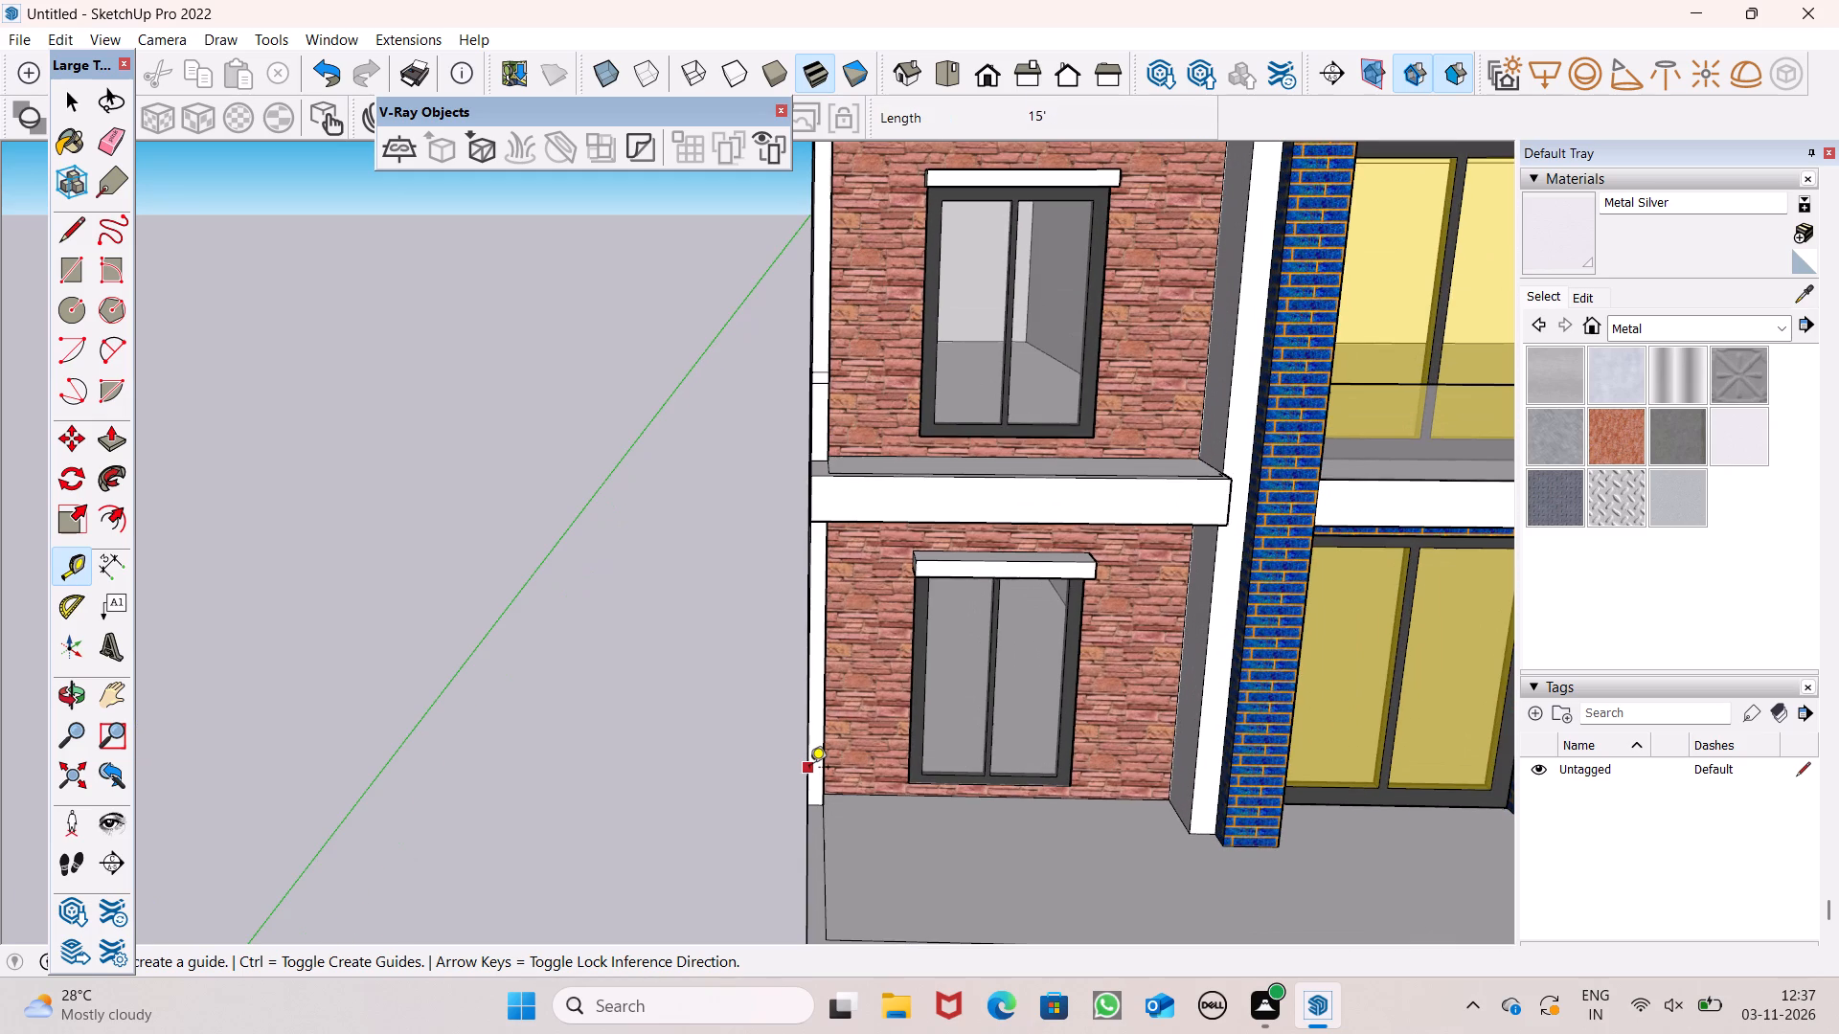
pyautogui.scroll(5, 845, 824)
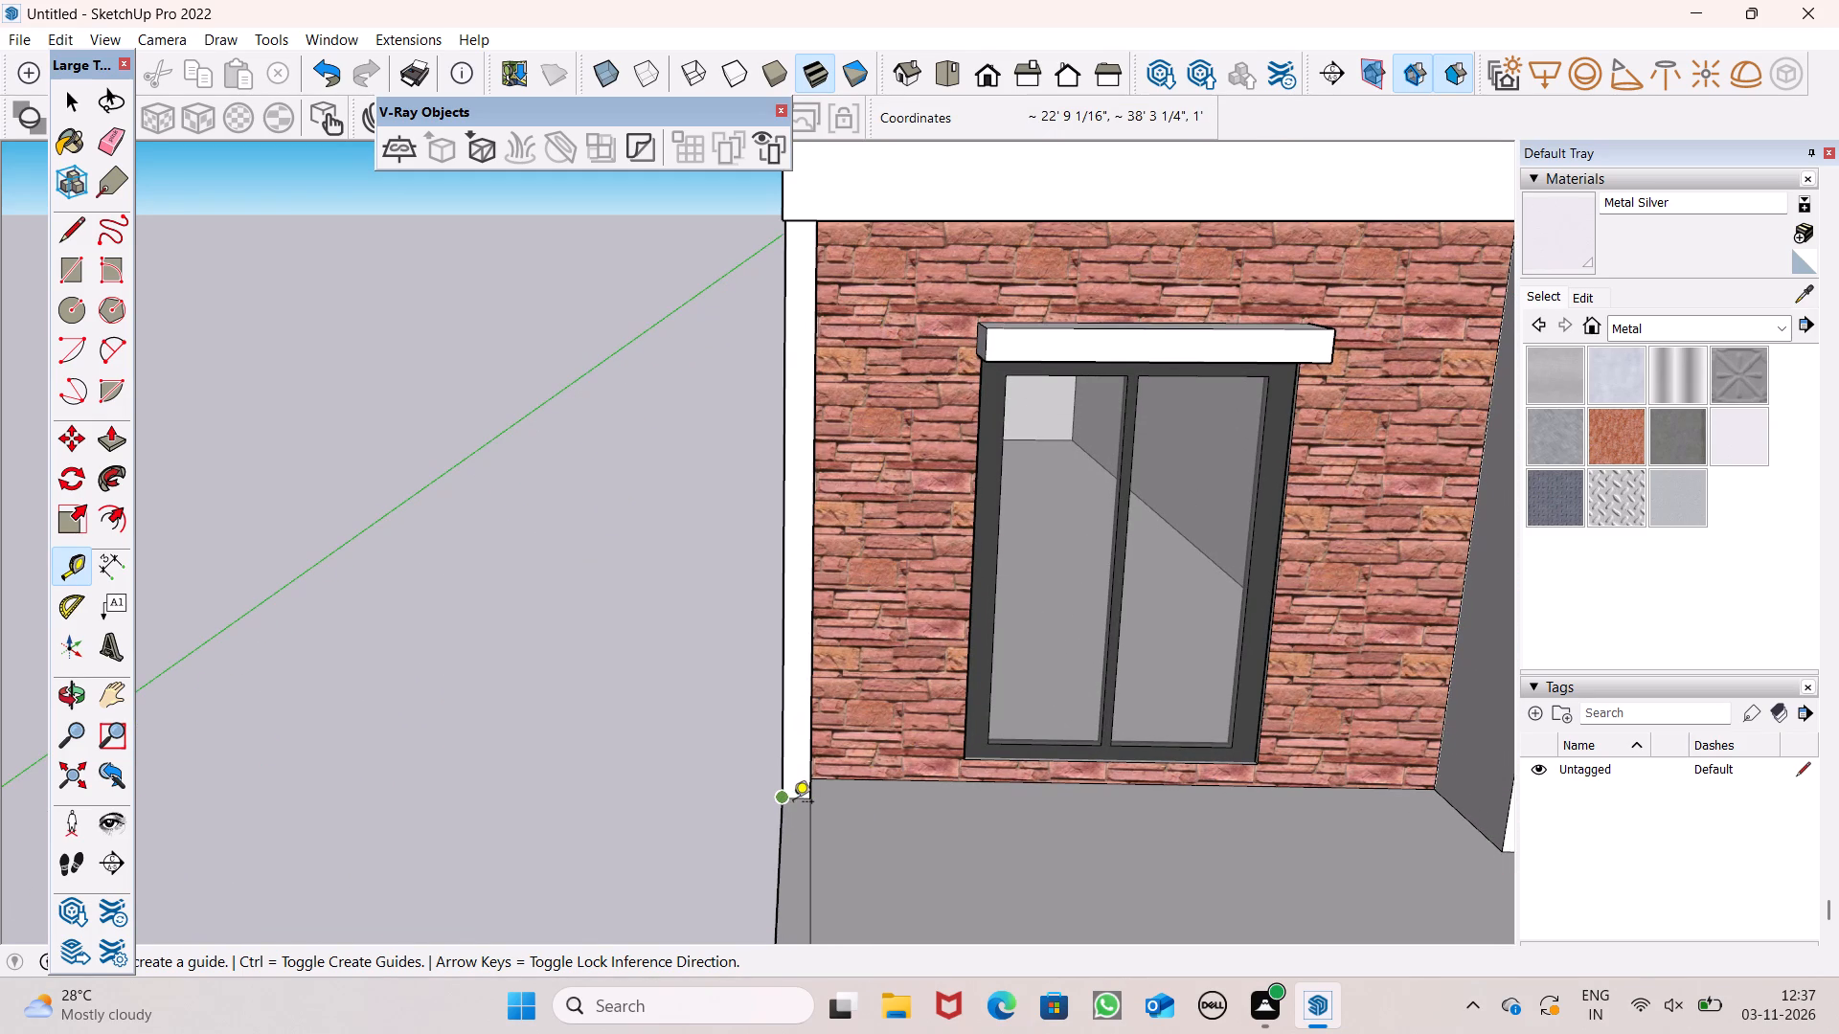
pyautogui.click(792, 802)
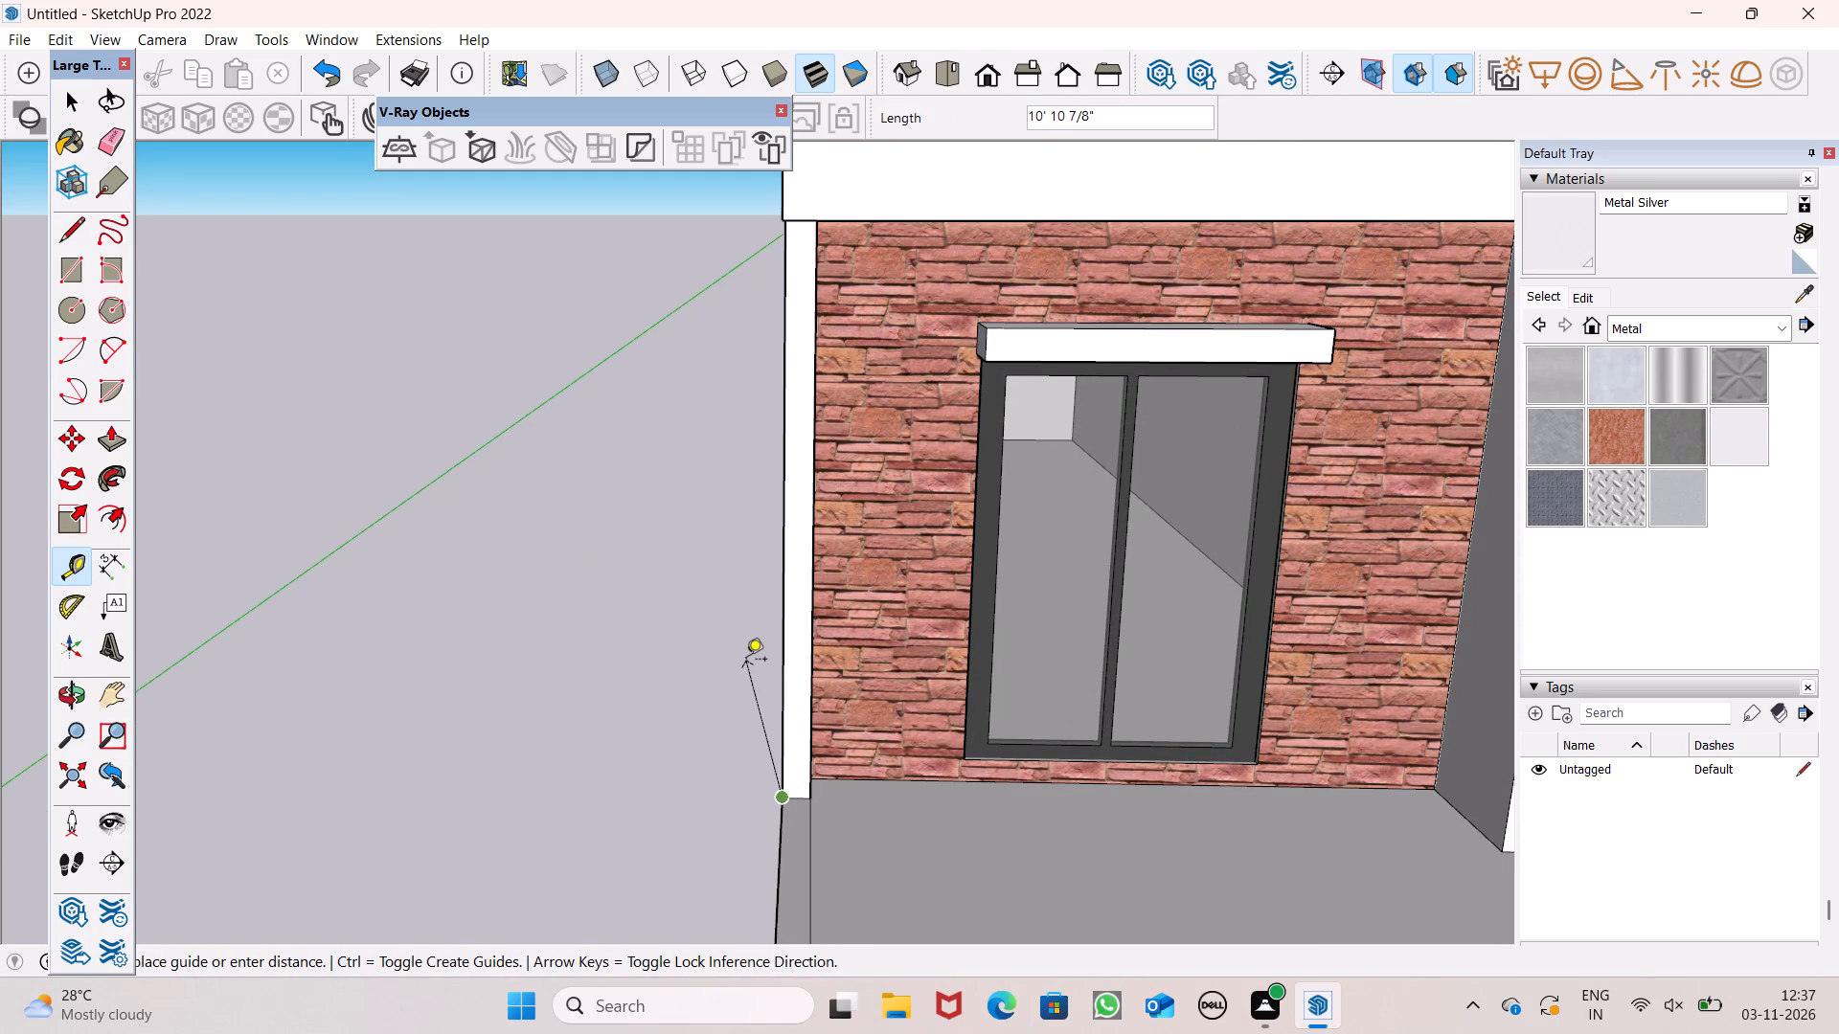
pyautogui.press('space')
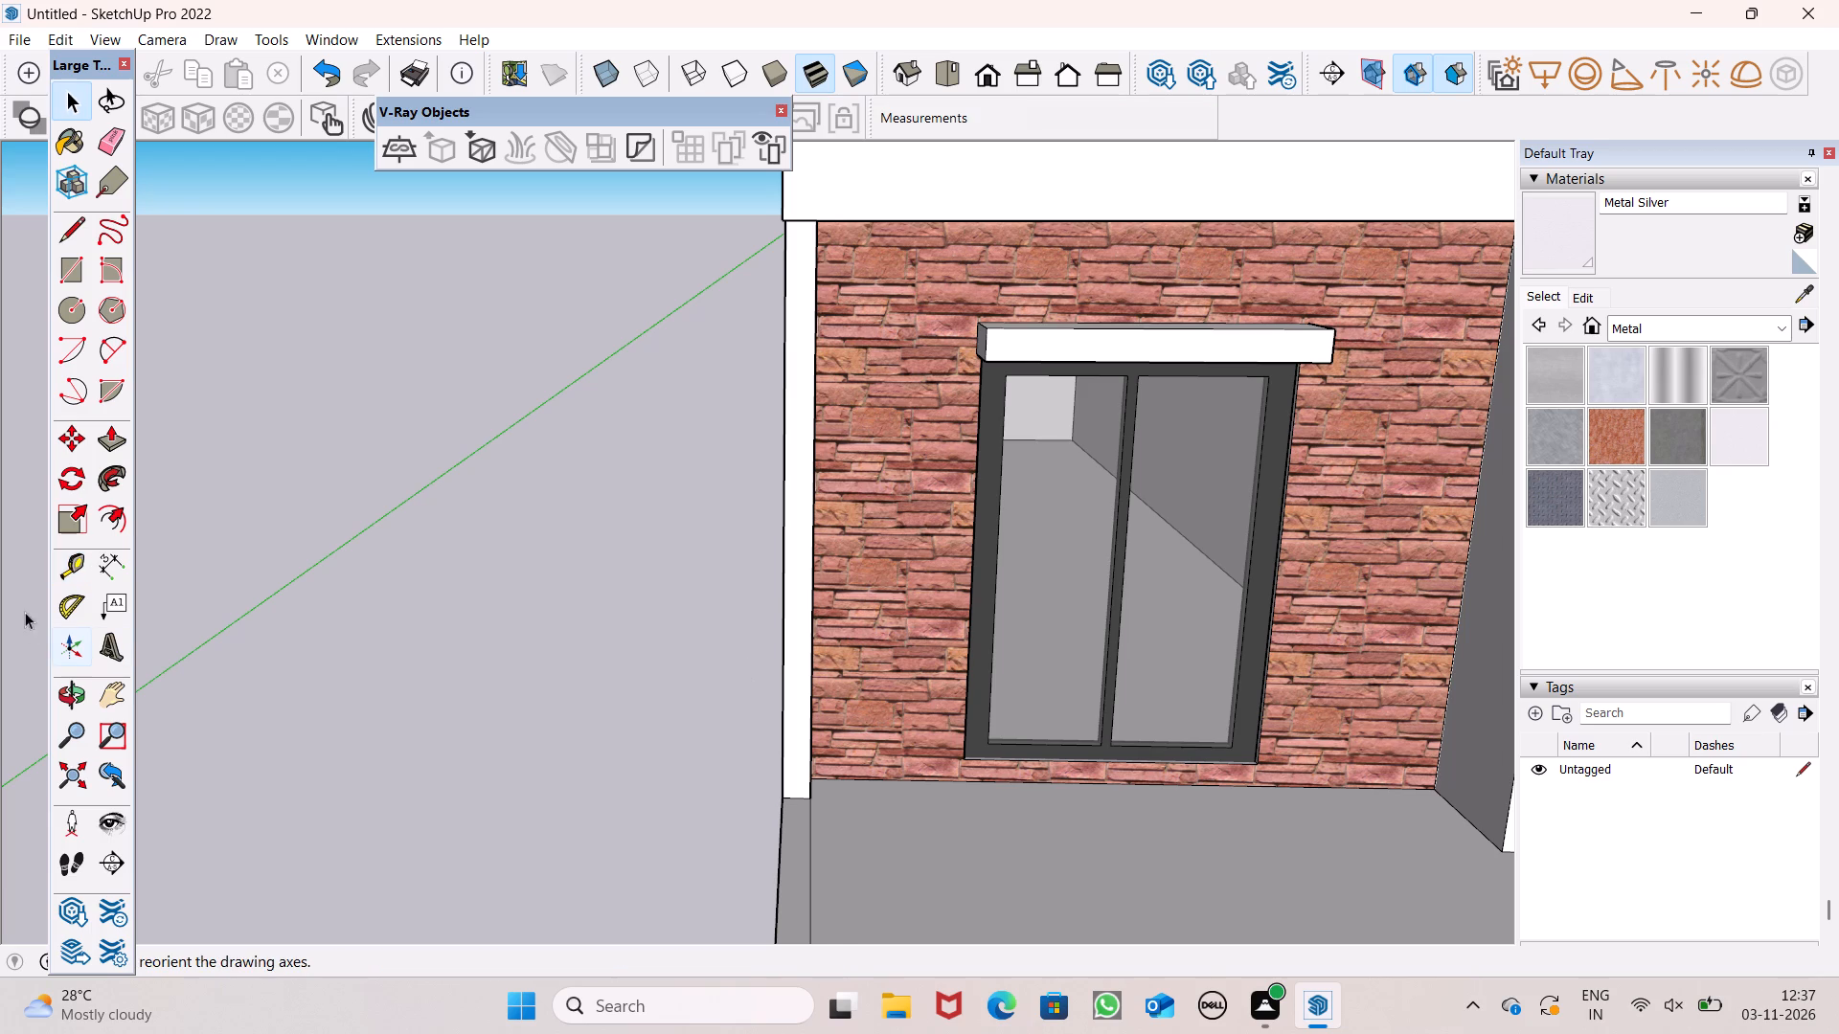
# Place a horizontal guide 4' above the base of the lowest-floor white corner strip with the Tape Measure.
pyautogui.click(58, 562)
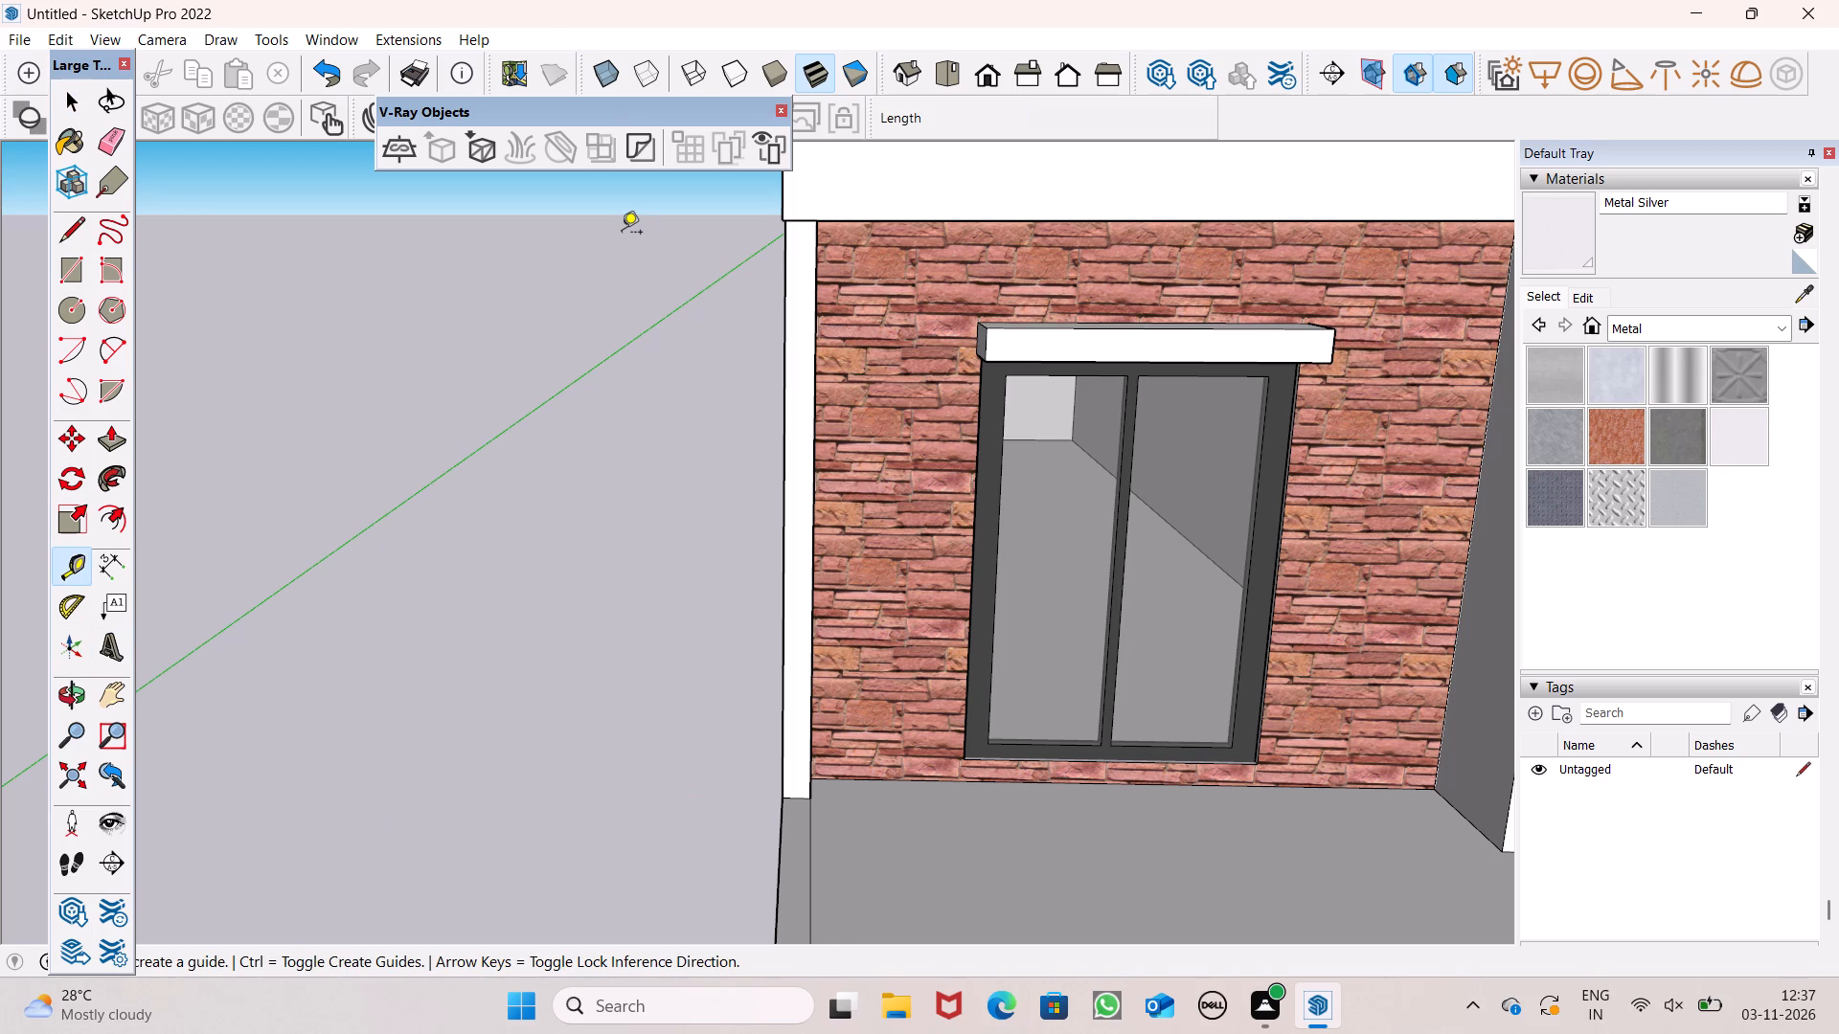
pyautogui.scroll(-3, 919, 376)
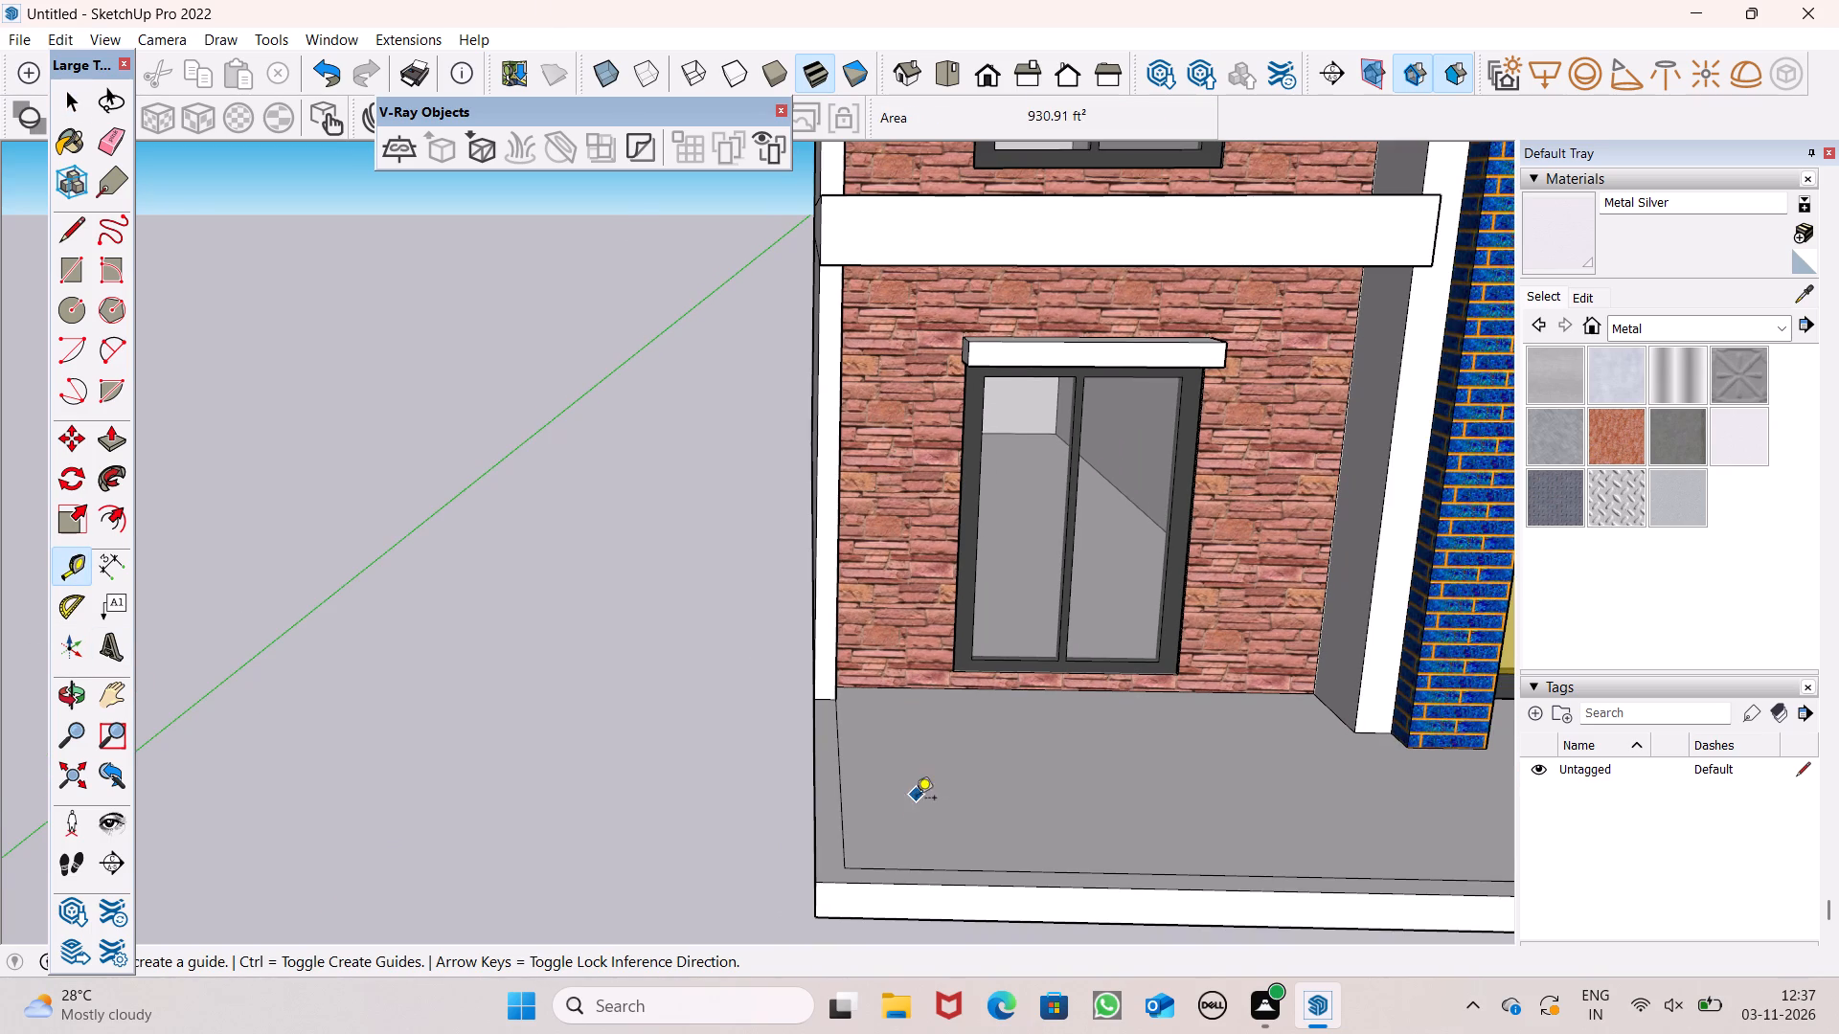
pyautogui.scroll(5, 913, 819)
pyautogui.scroll(6, 763, 587)
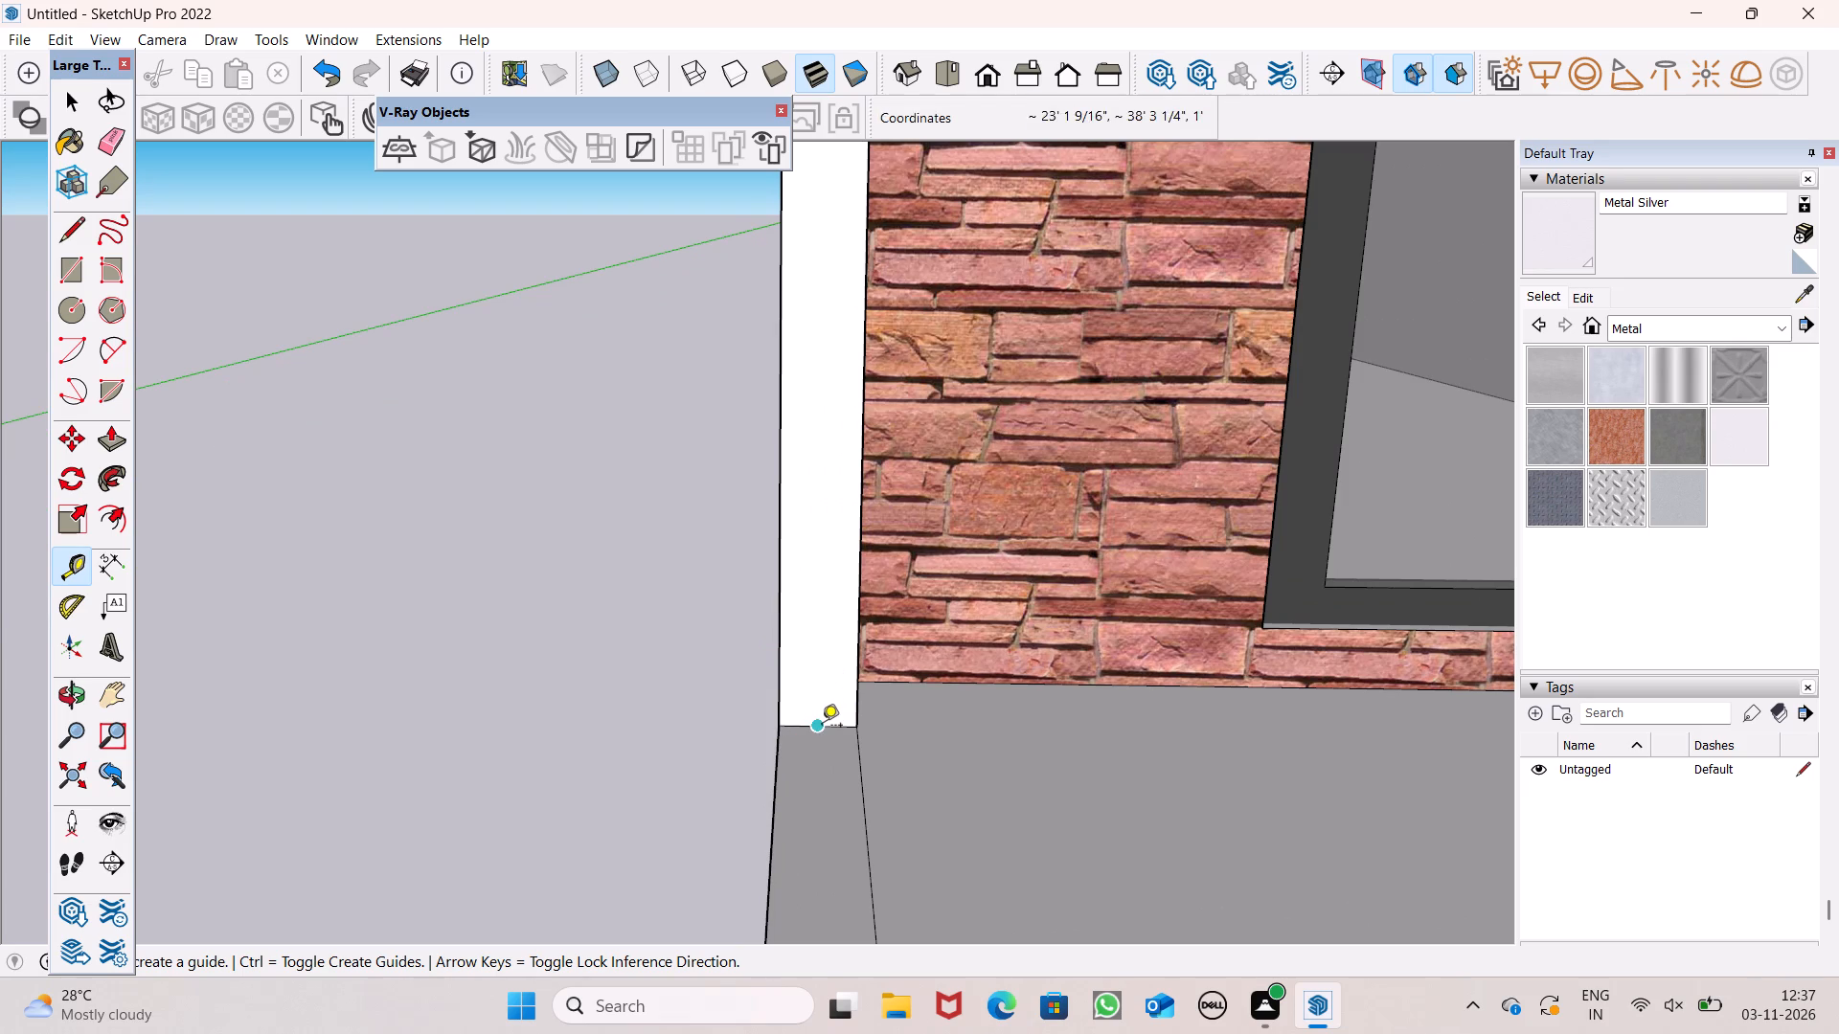
pyautogui.click(822, 727)
pyautogui.write("4'")
pyautogui.press('Return')
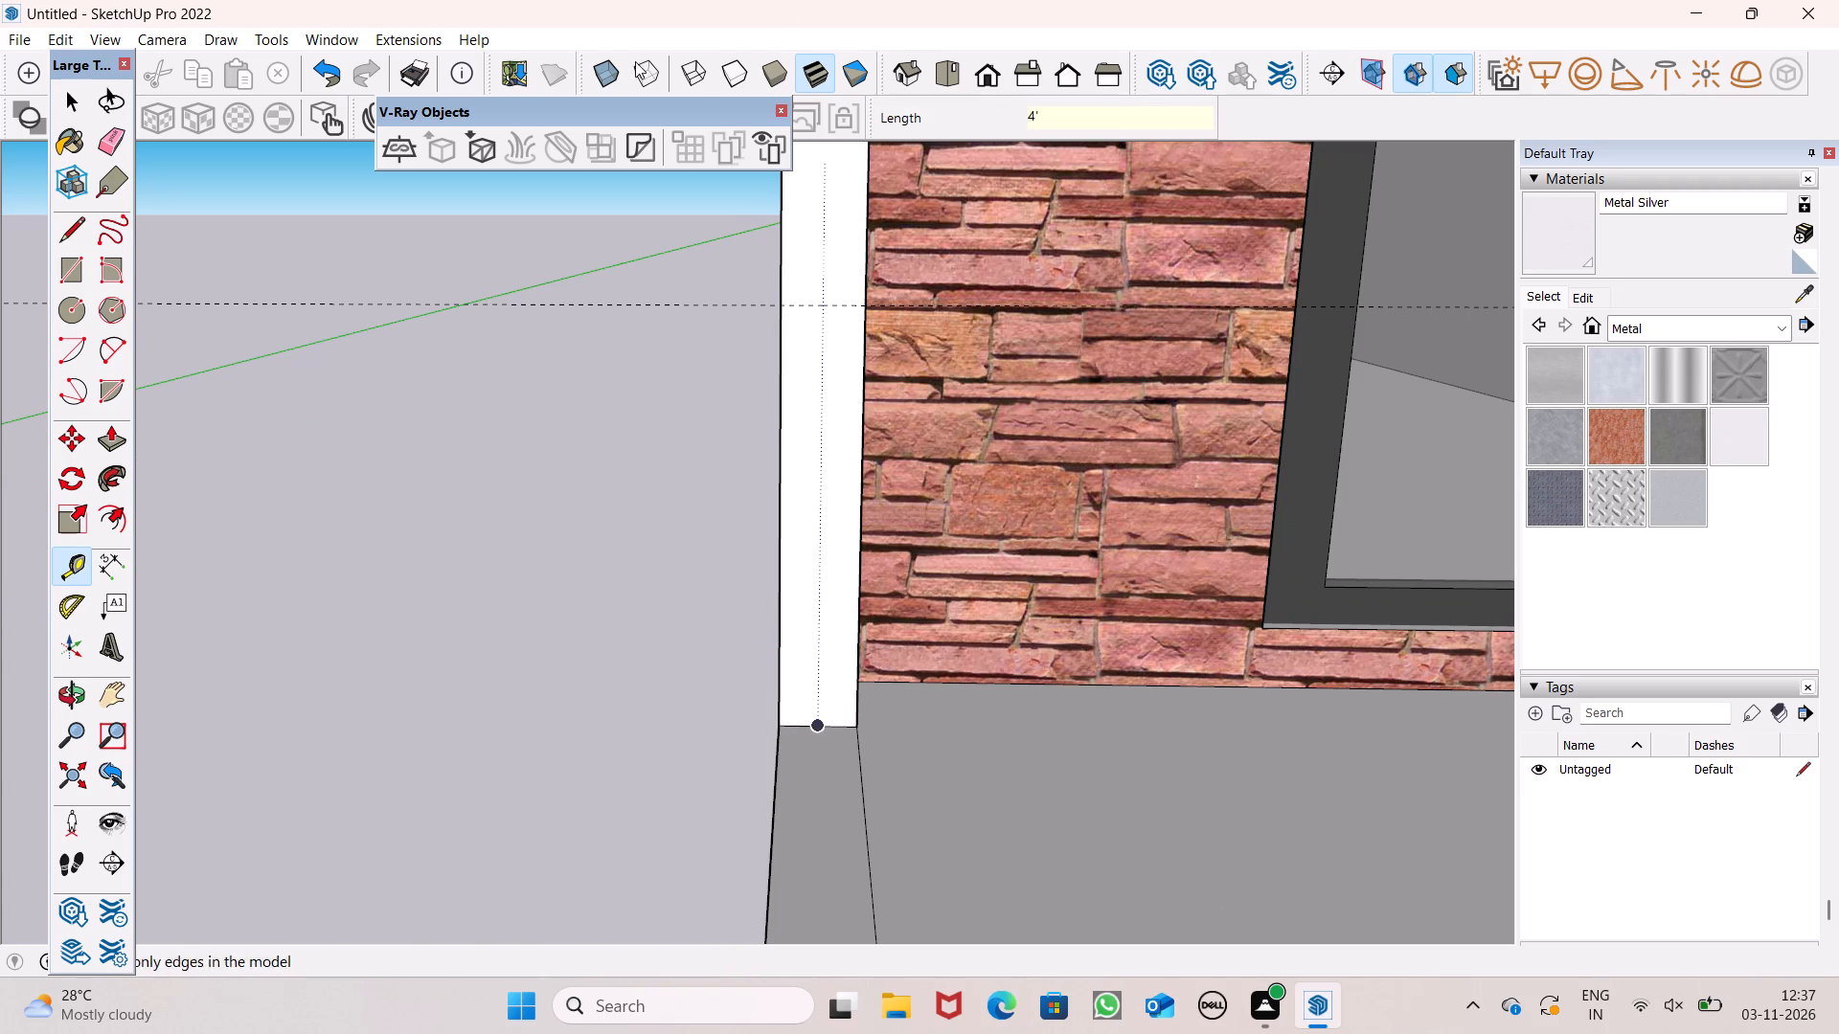
# Draw two 9" horizontal lines across the lowest-floor white corner strip, one on the guide and one a short distance below it.
pyautogui.click(107, 141)
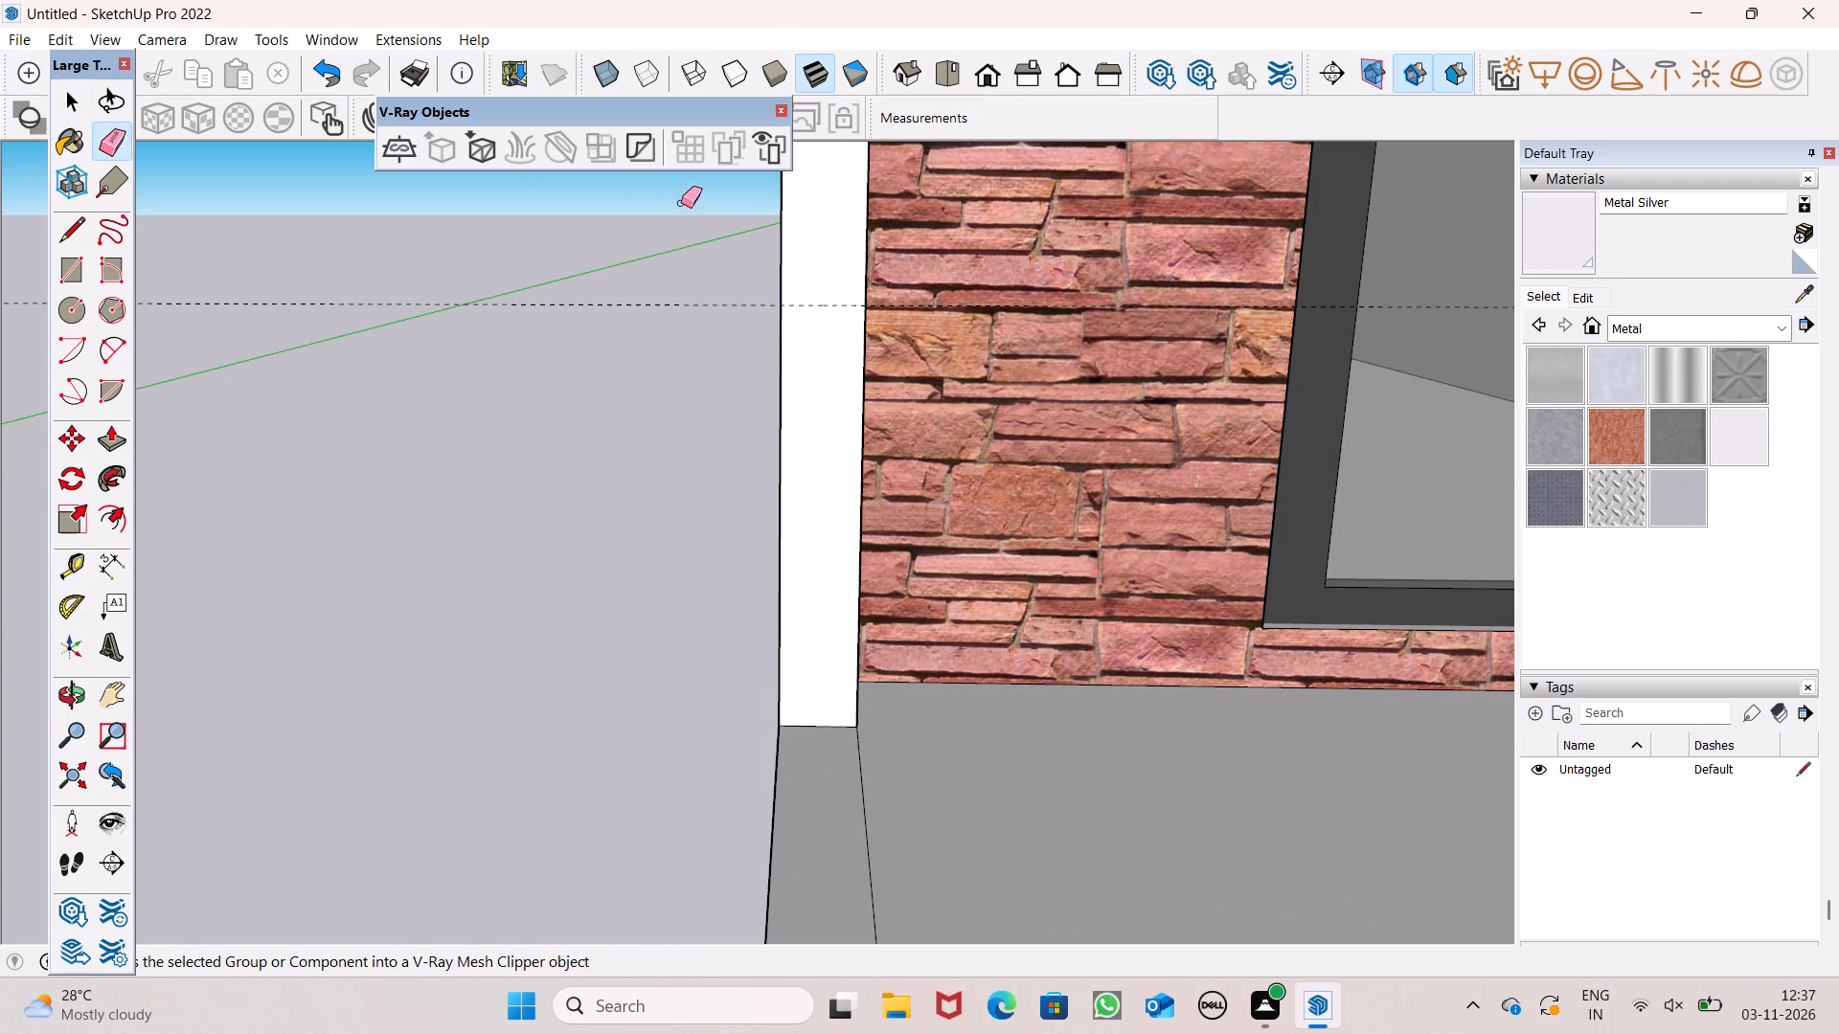
pyautogui.click(57, 225)
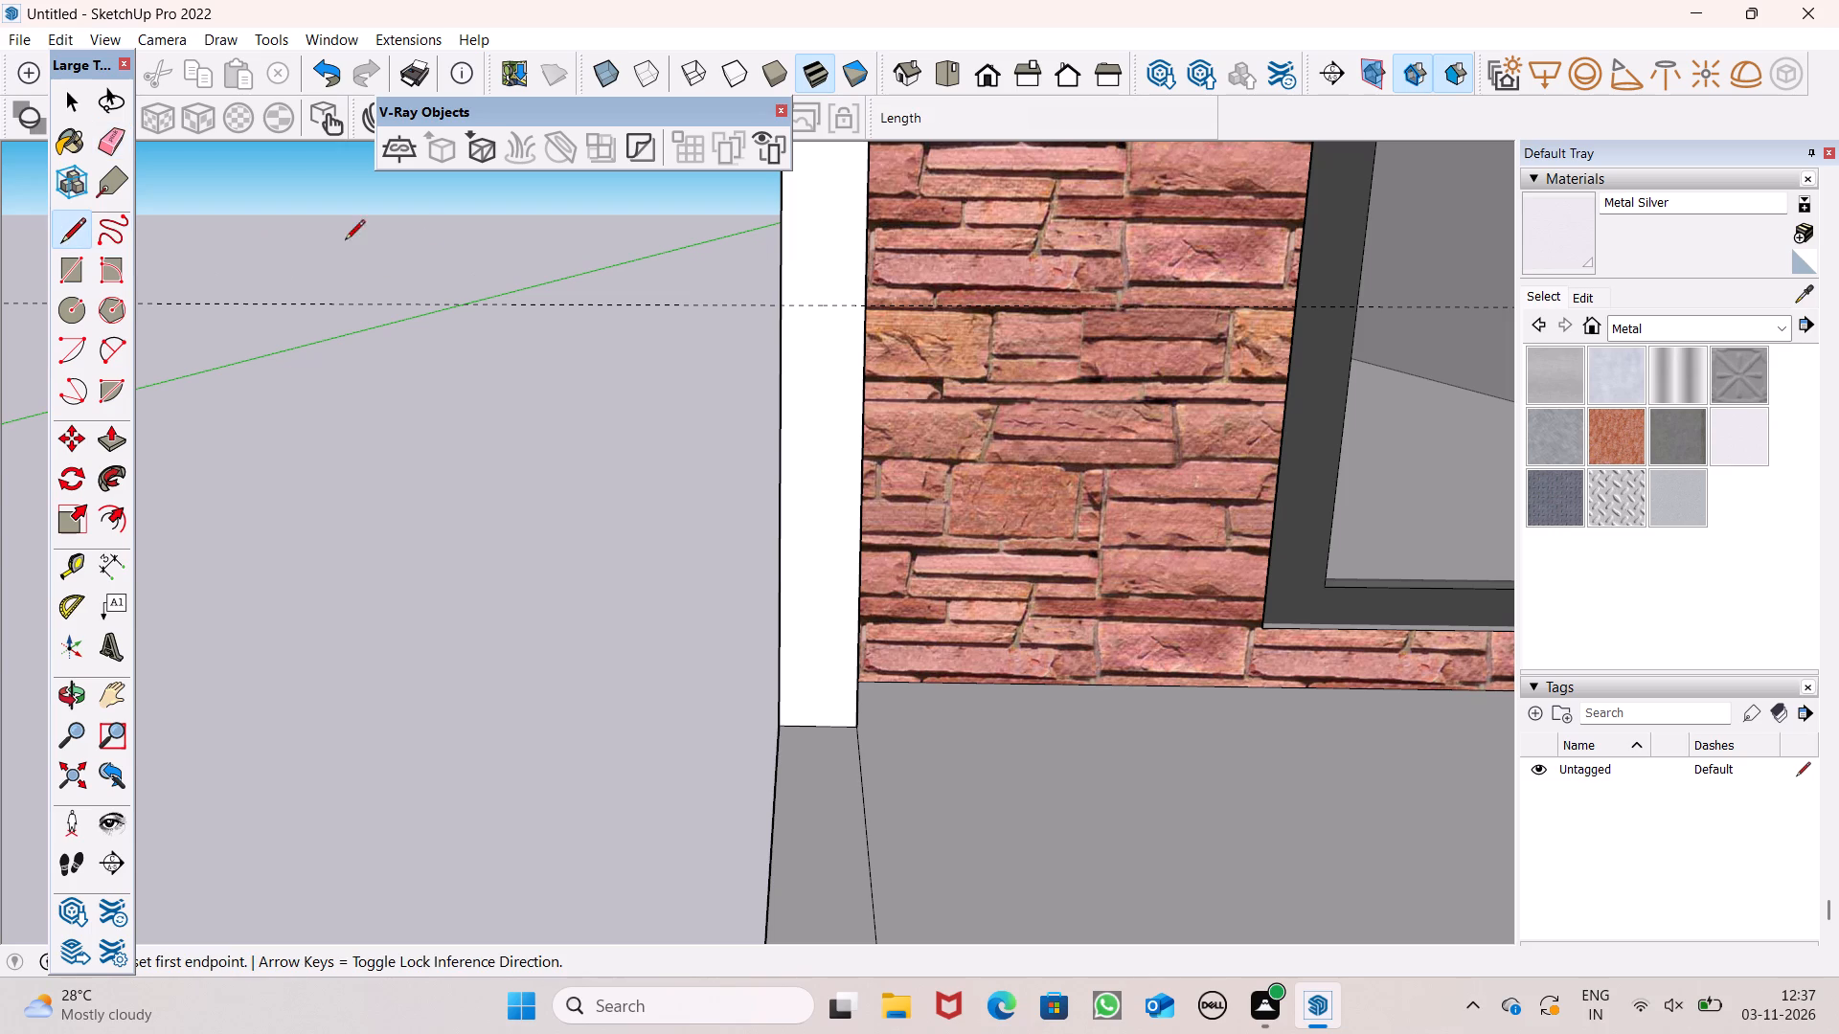
pyautogui.scroll(2, 603, 284)
pyautogui.scroll(-5, 637, 296)
pyautogui.scroll(6, 718, 313)
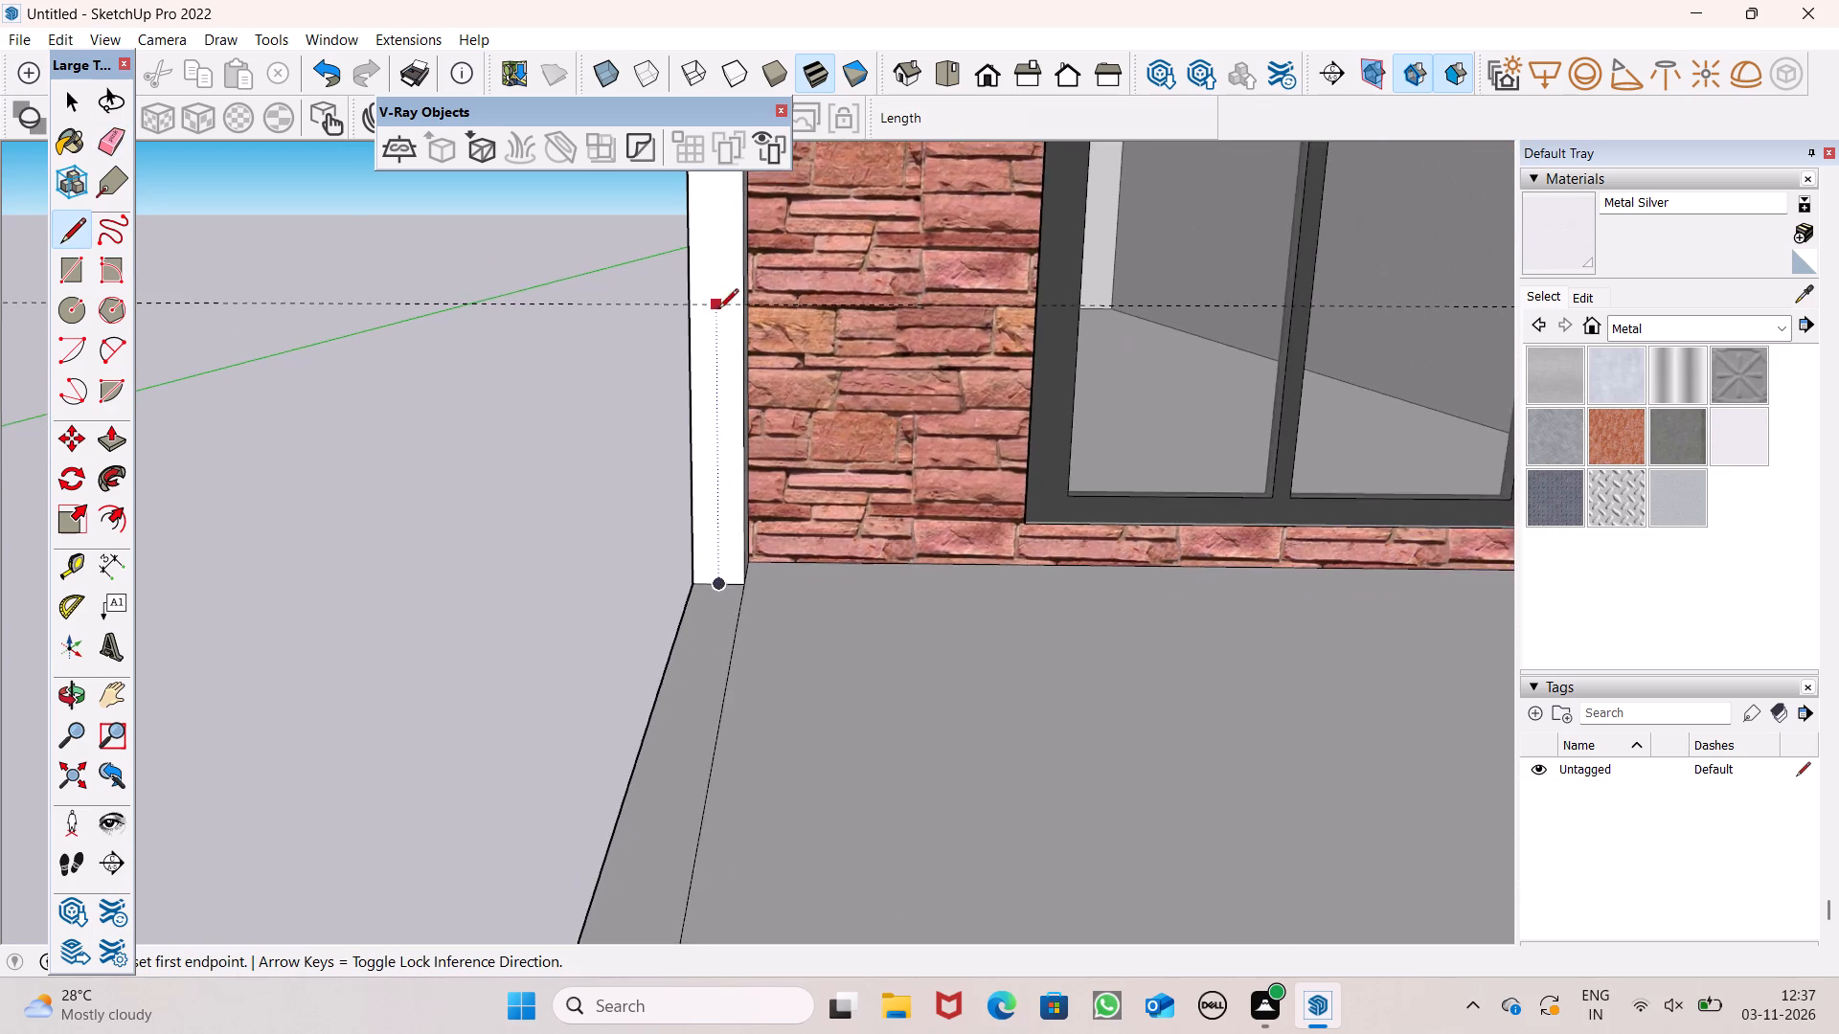
pyautogui.scroll(8, 751, 314)
pyautogui.click(608, 291)
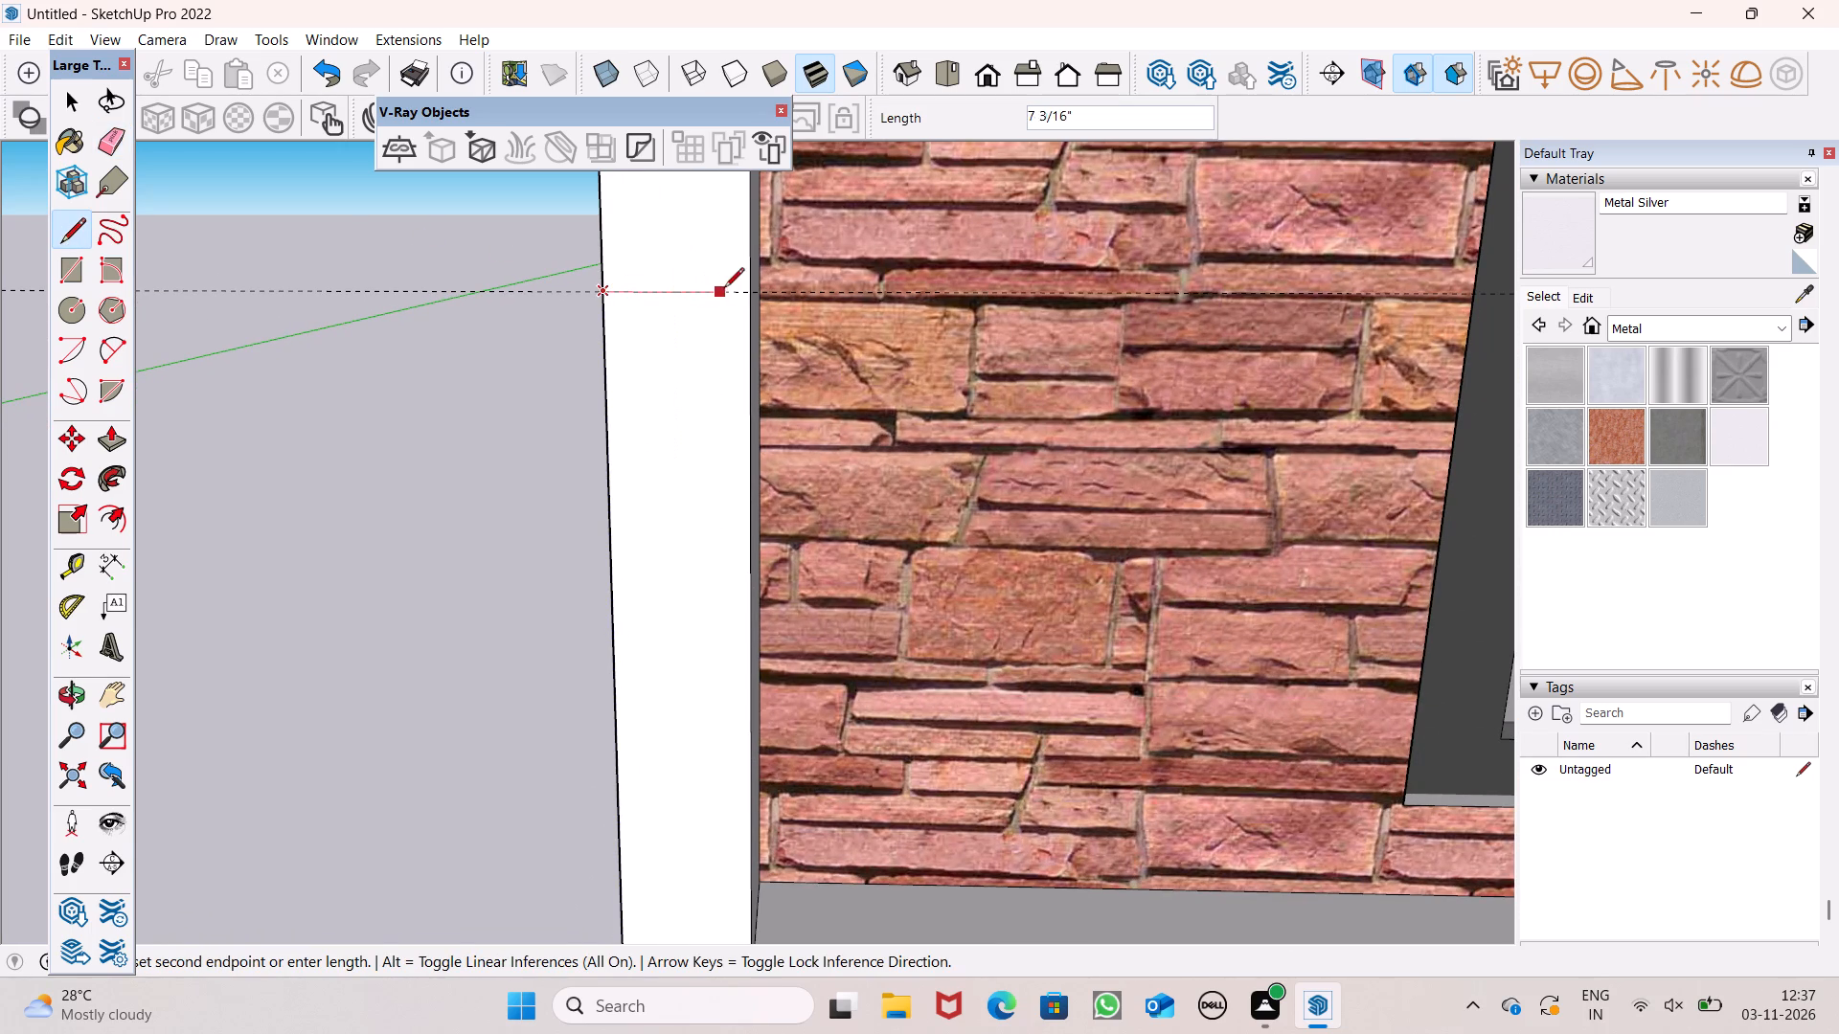
pyautogui.click(751, 288)
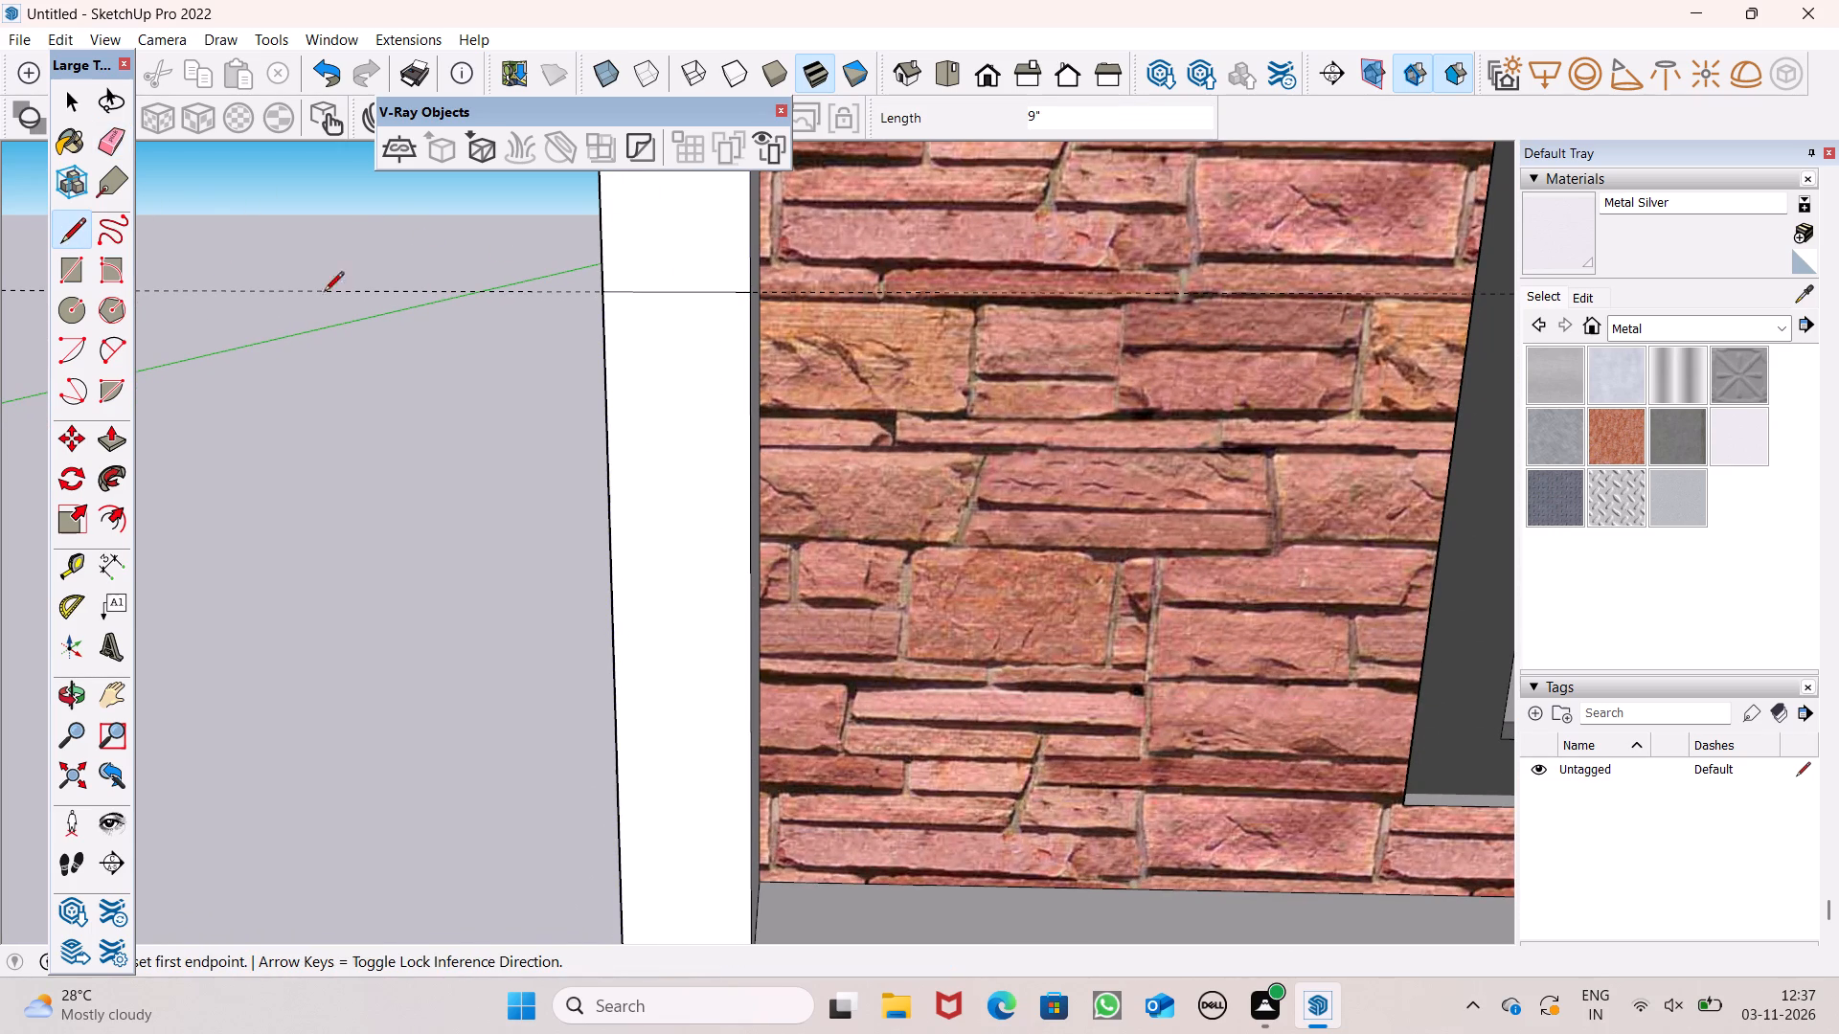
pyautogui.click(605, 351)
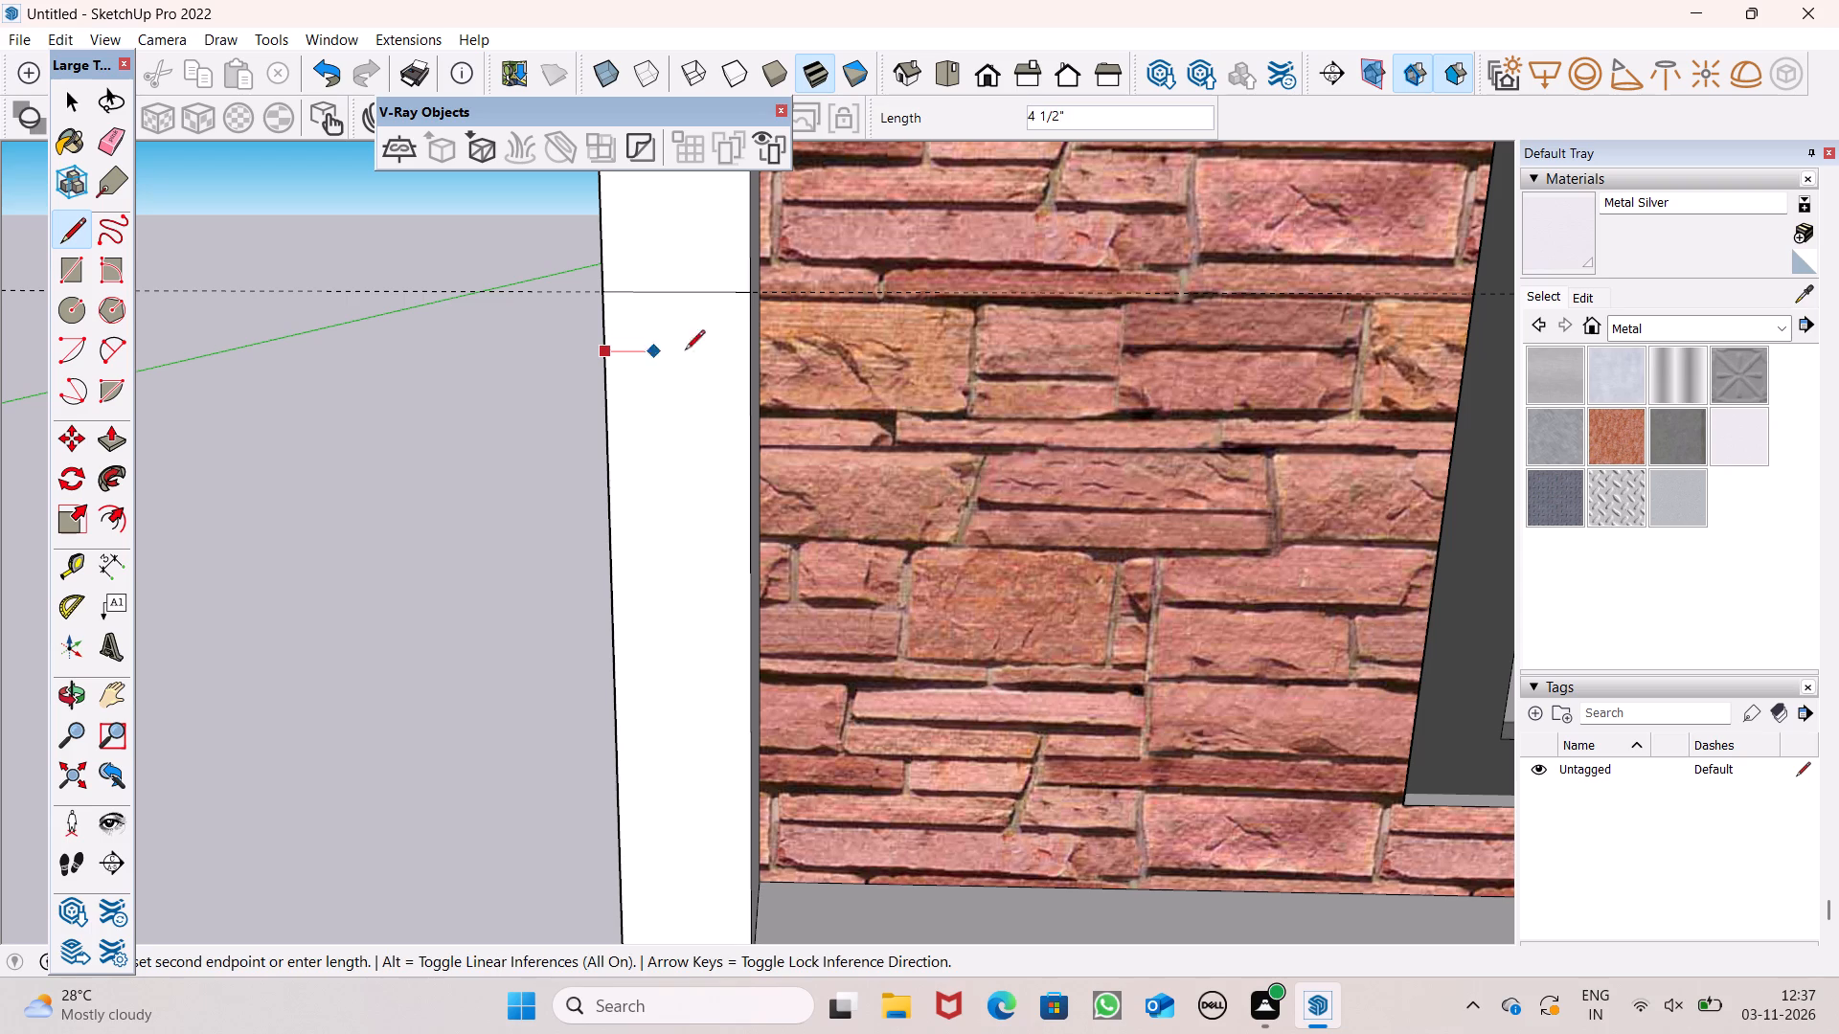
pyautogui.click(745, 343)
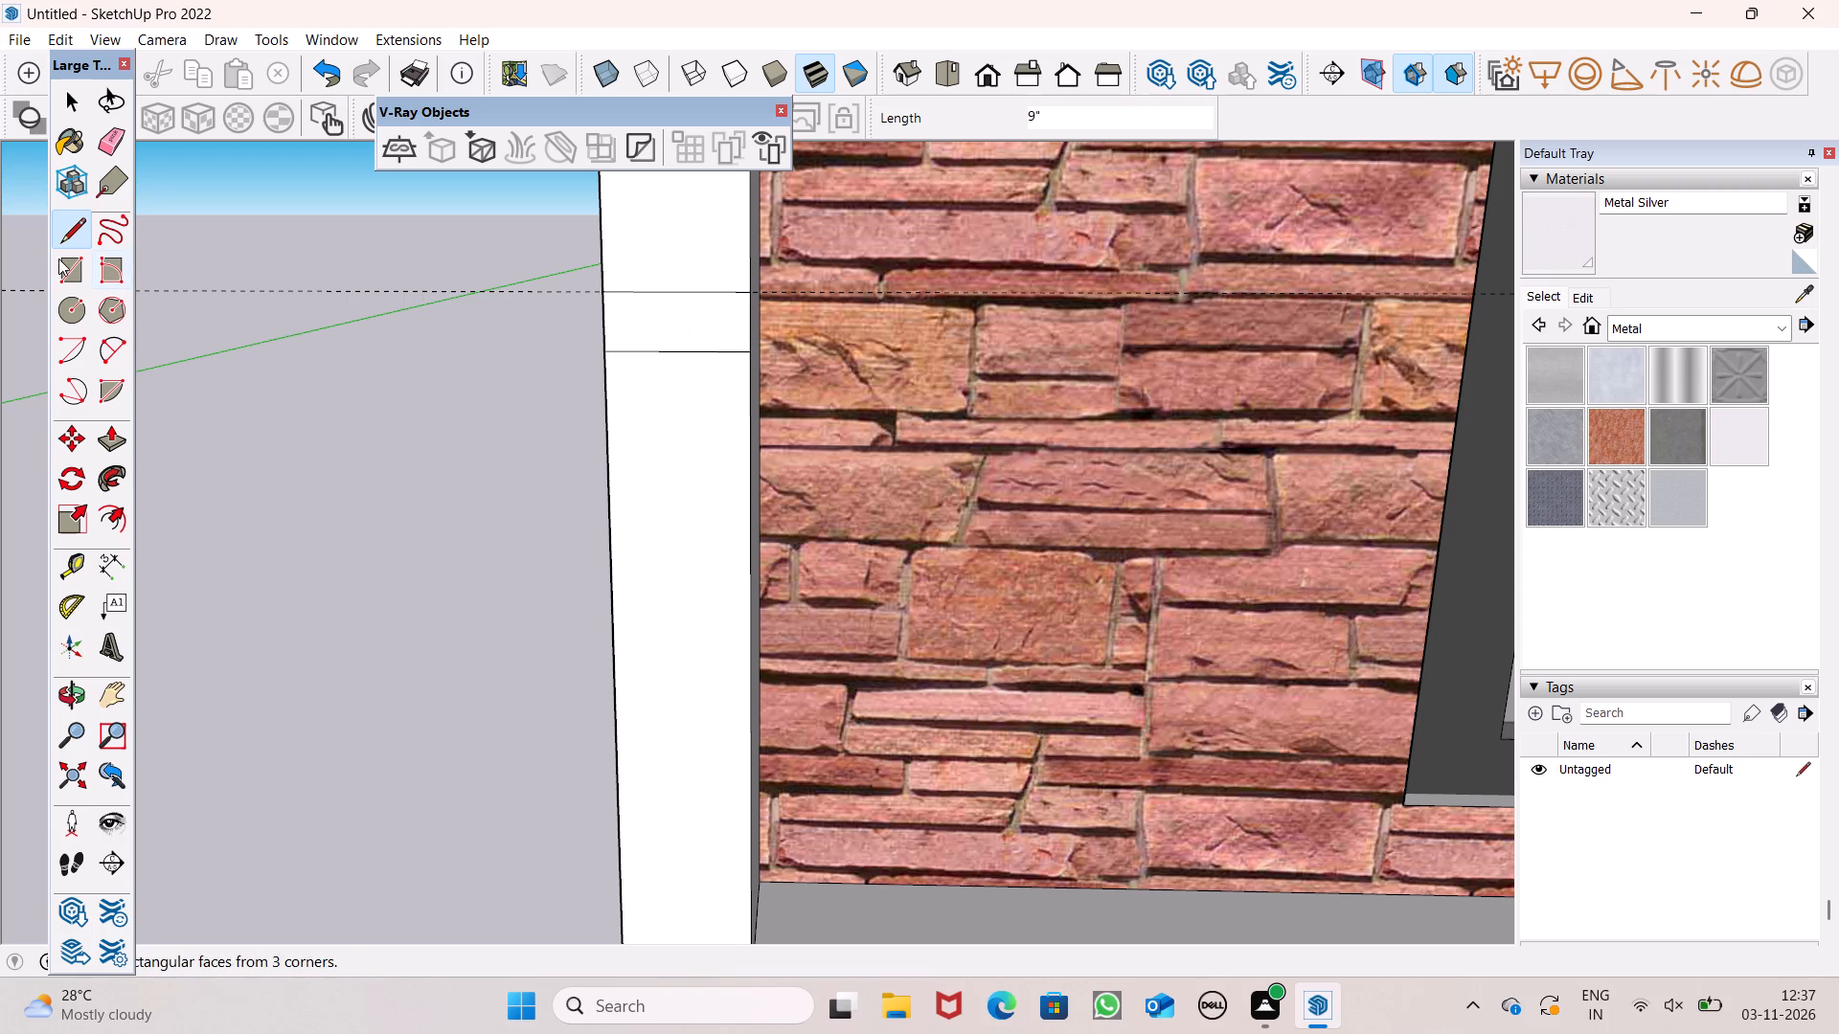
# Erase the horizontal guide crossing the lowest-floor white corner strip.
pyautogui.click(100, 127)
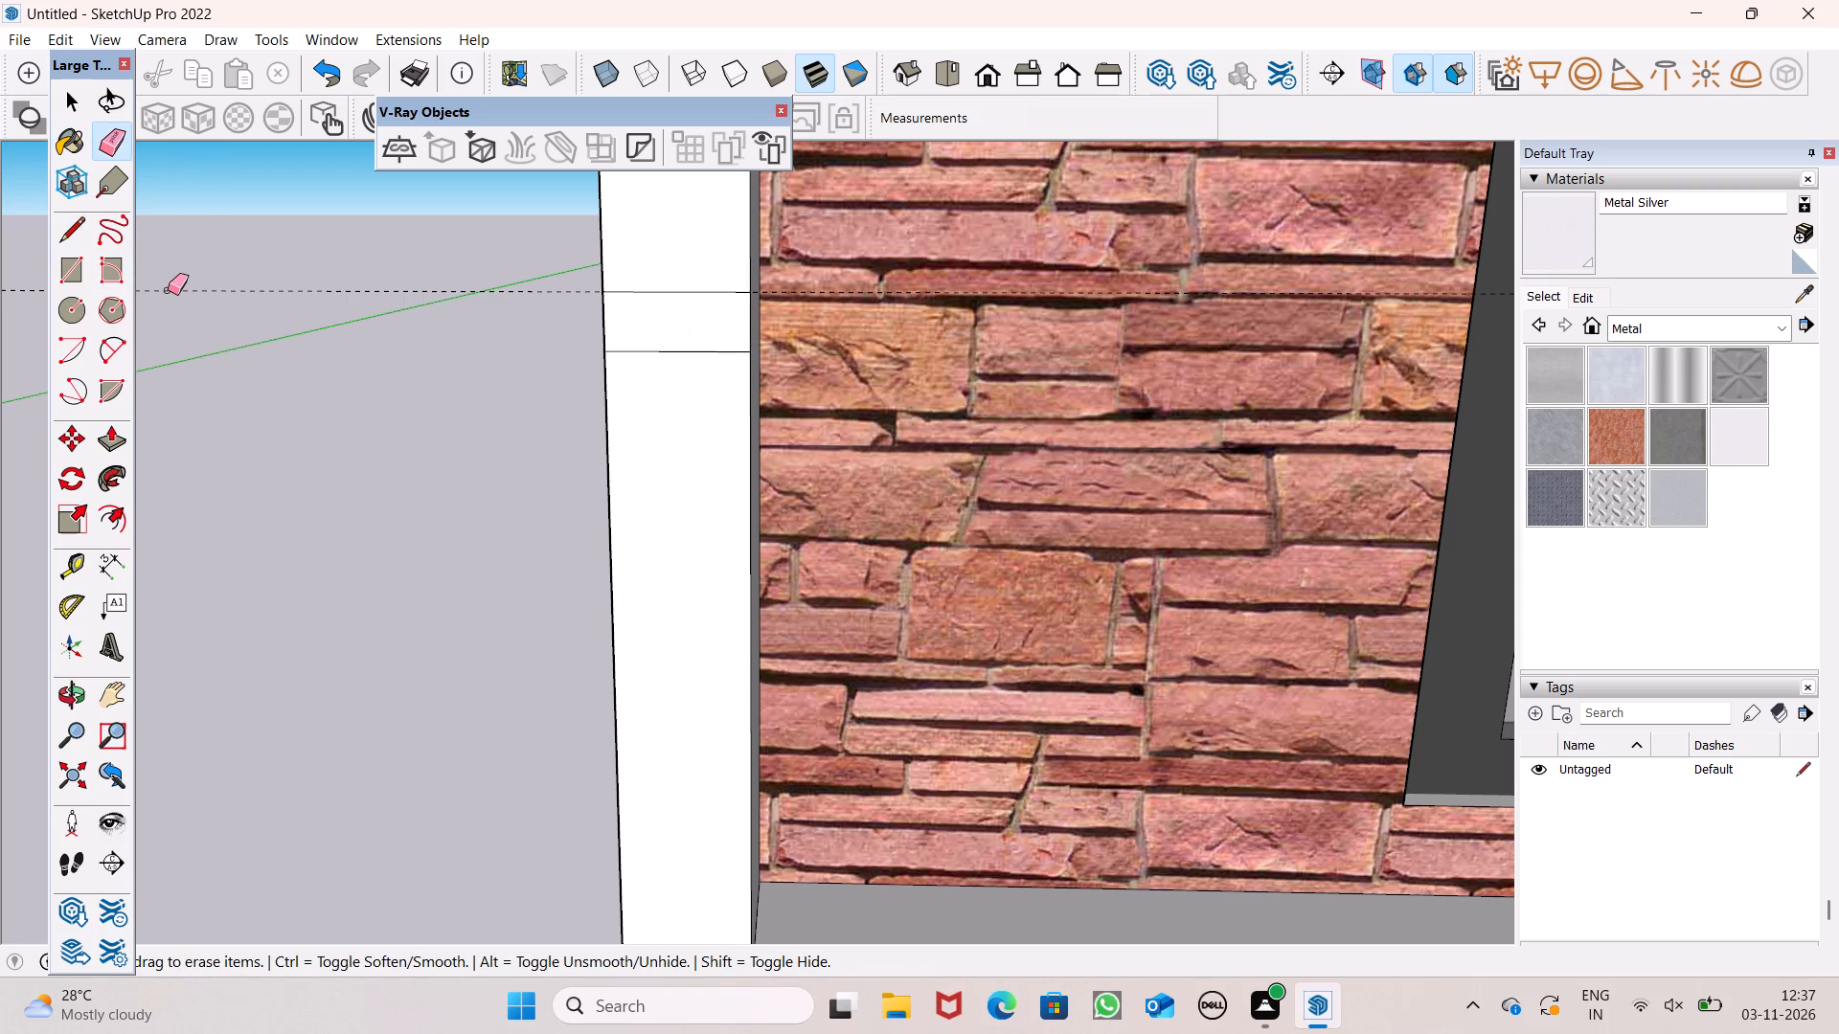
pyautogui.moveTo(312, 294); pyautogui.dragTo(312, 324)
pyautogui.moveTo(330, 259); pyautogui.dragTo(336, 325)
pyautogui.scroll(-2, 349, 380)
pyautogui.press('space')
# Examine the division lines on the white corner strip and the lower floors of the facade.
pyautogui.scroll(-2, 442, 423)
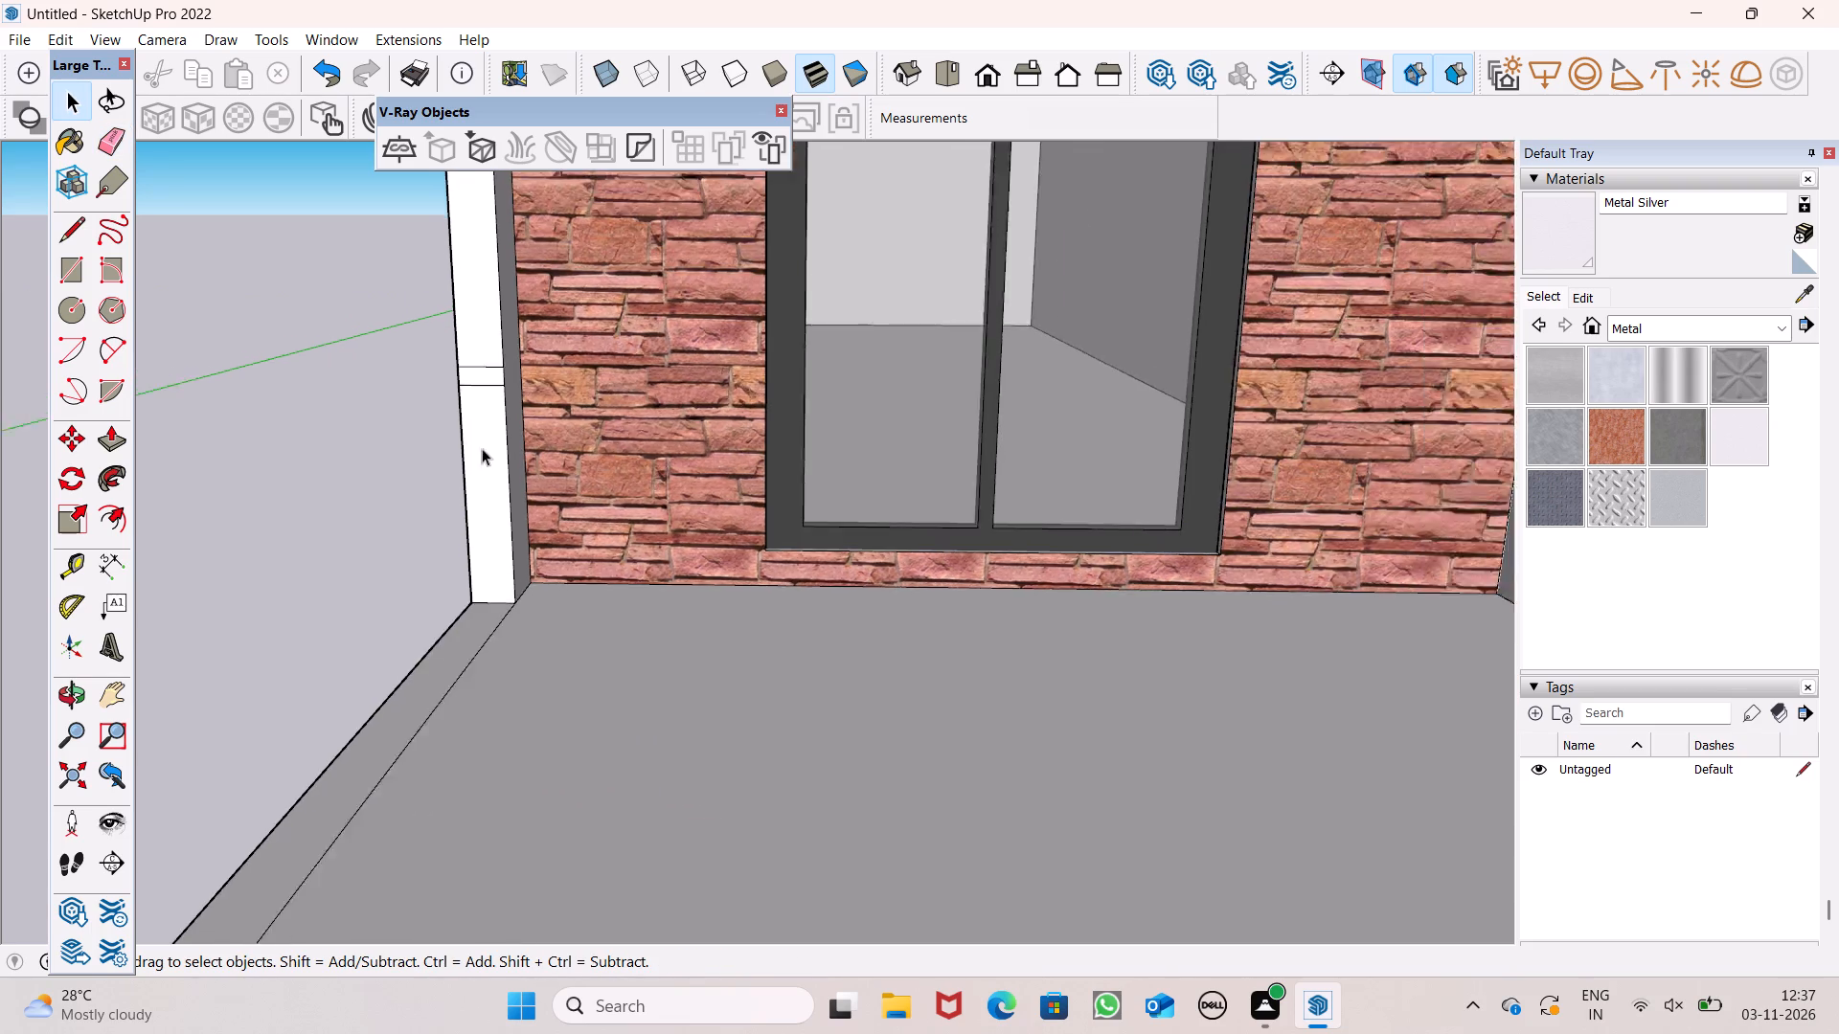
pyautogui.scroll(-5, 482, 448)
pyautogui.scroll(-7, 961, 361)
pyautogui.scroll(-7, 1066, 376)
pyautogui.scroll(5, 993, 165)
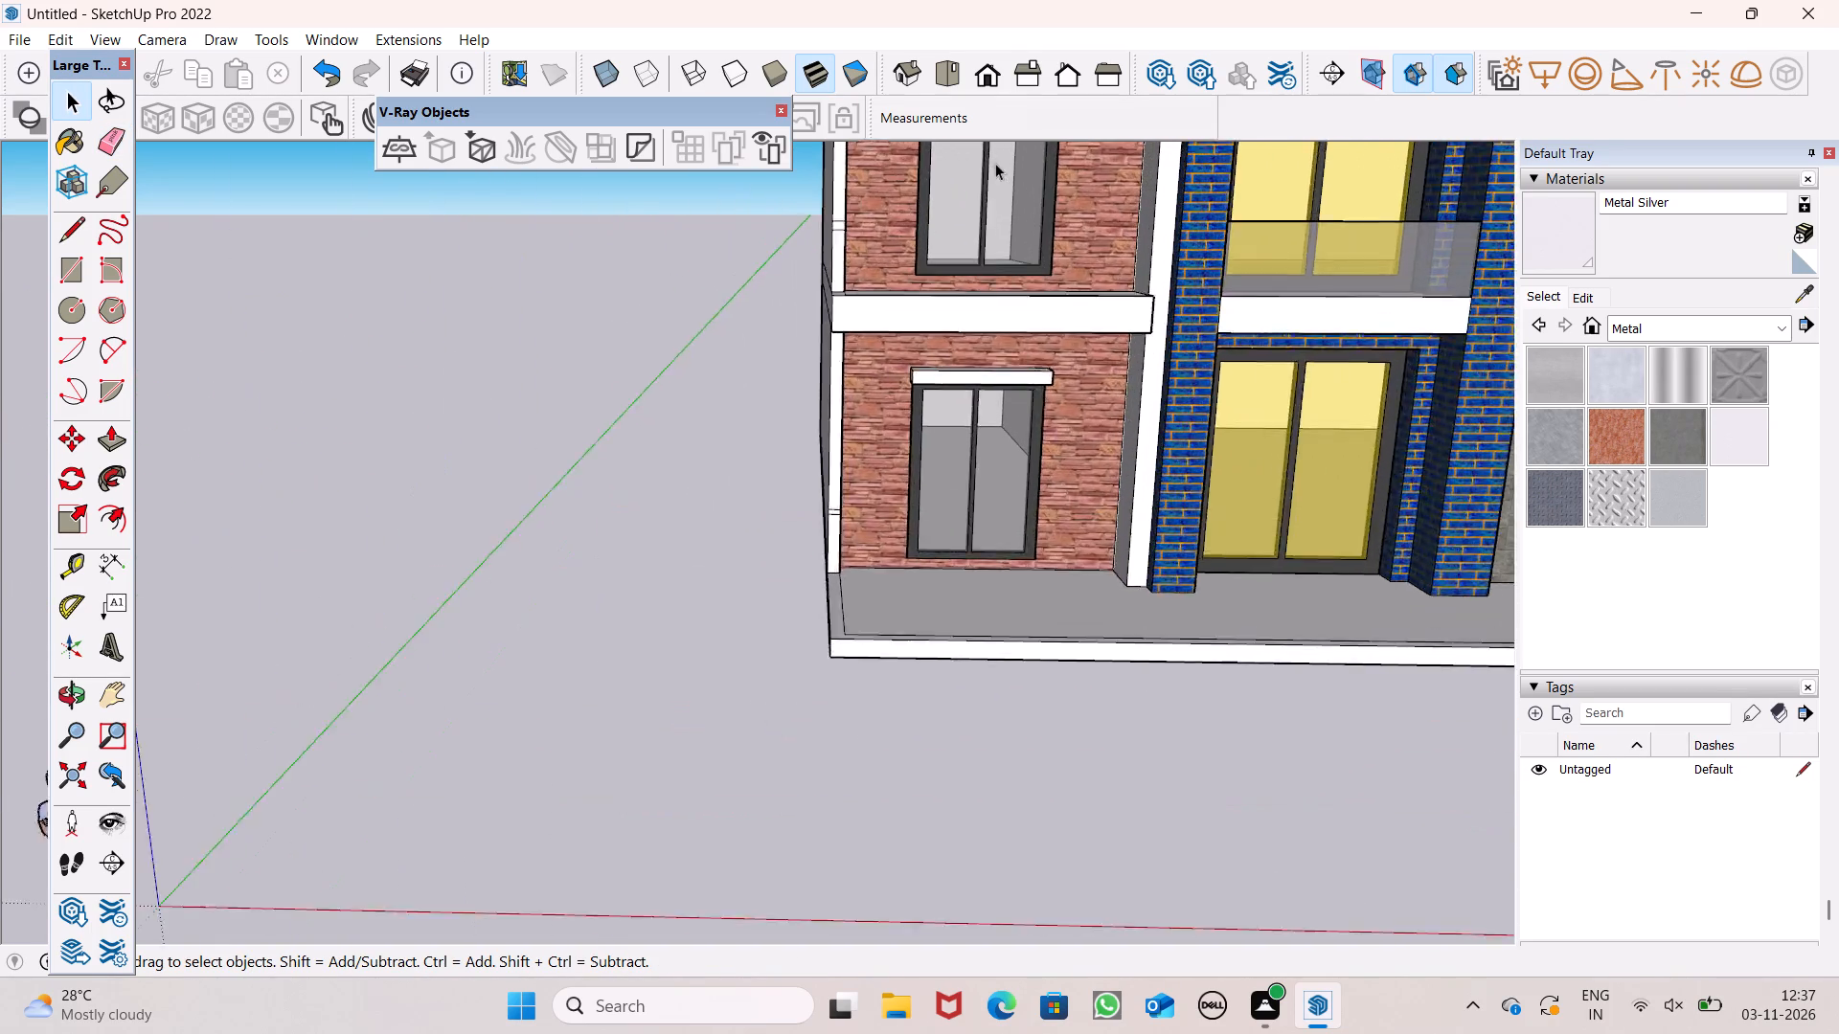
pyautogui.scroll(2, 995, 163)
pyautogui.scroll(-4, 1049, 231)
pyautogui.scroll(2, 1016, 281)
pyautogui.moveTo(1012, 304); pyautogui.dragTo(1006, 613, button='middle')
pyautogui.scroll(-2, 931, 586)
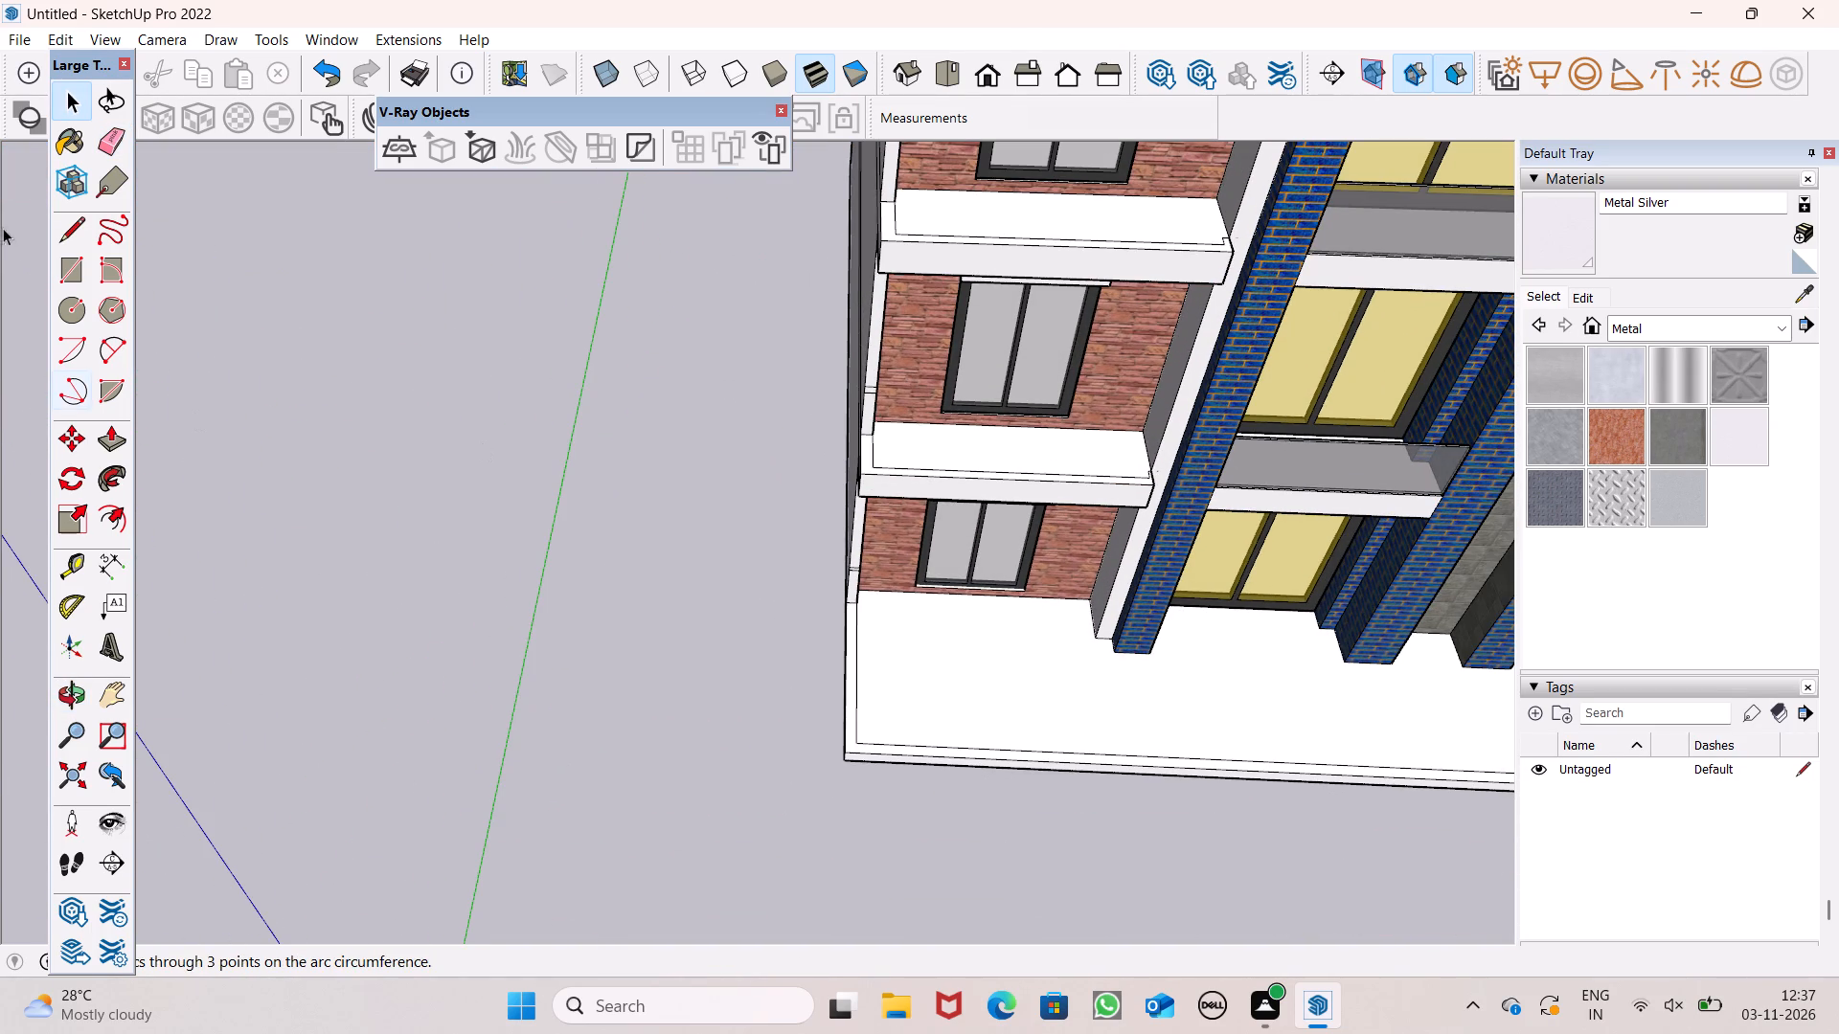
# Draw a square about 4" on a side on the lowest-floor white corner strip, just below its paired division lines.
pyautogui.click(70, 261)
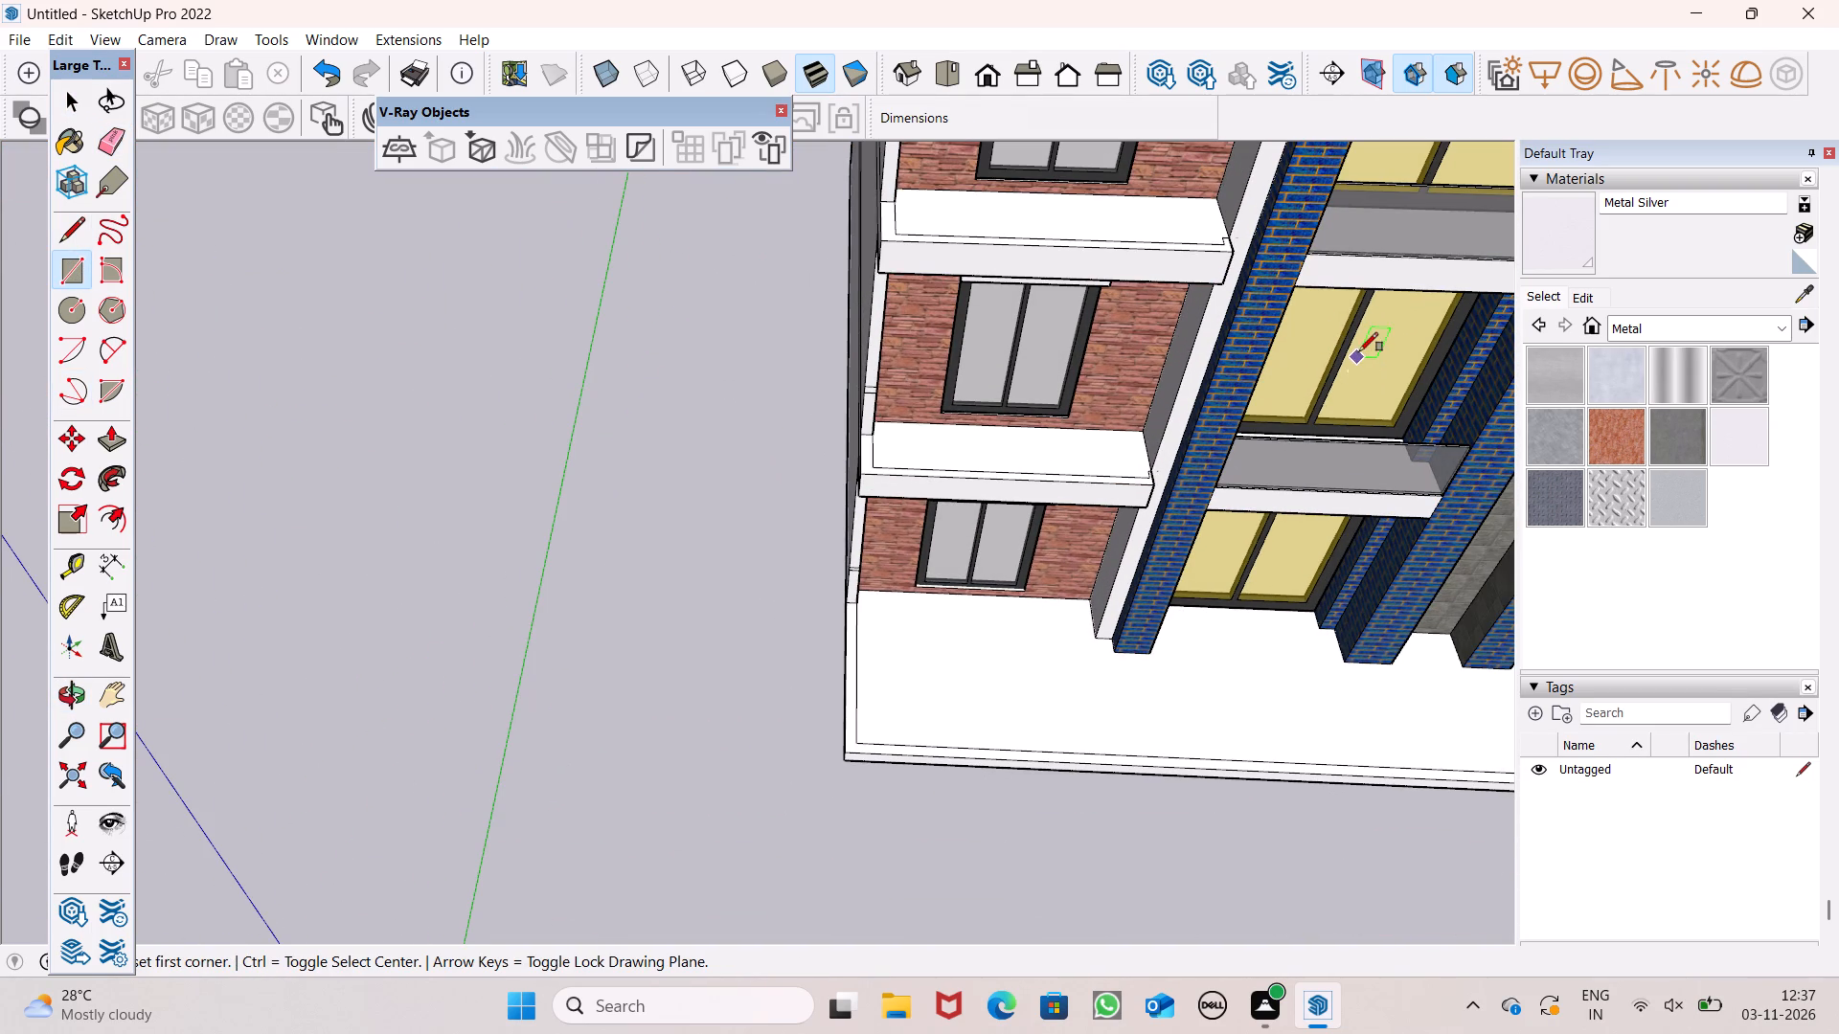
pyautogui.scroll(-5, 1093, 489)
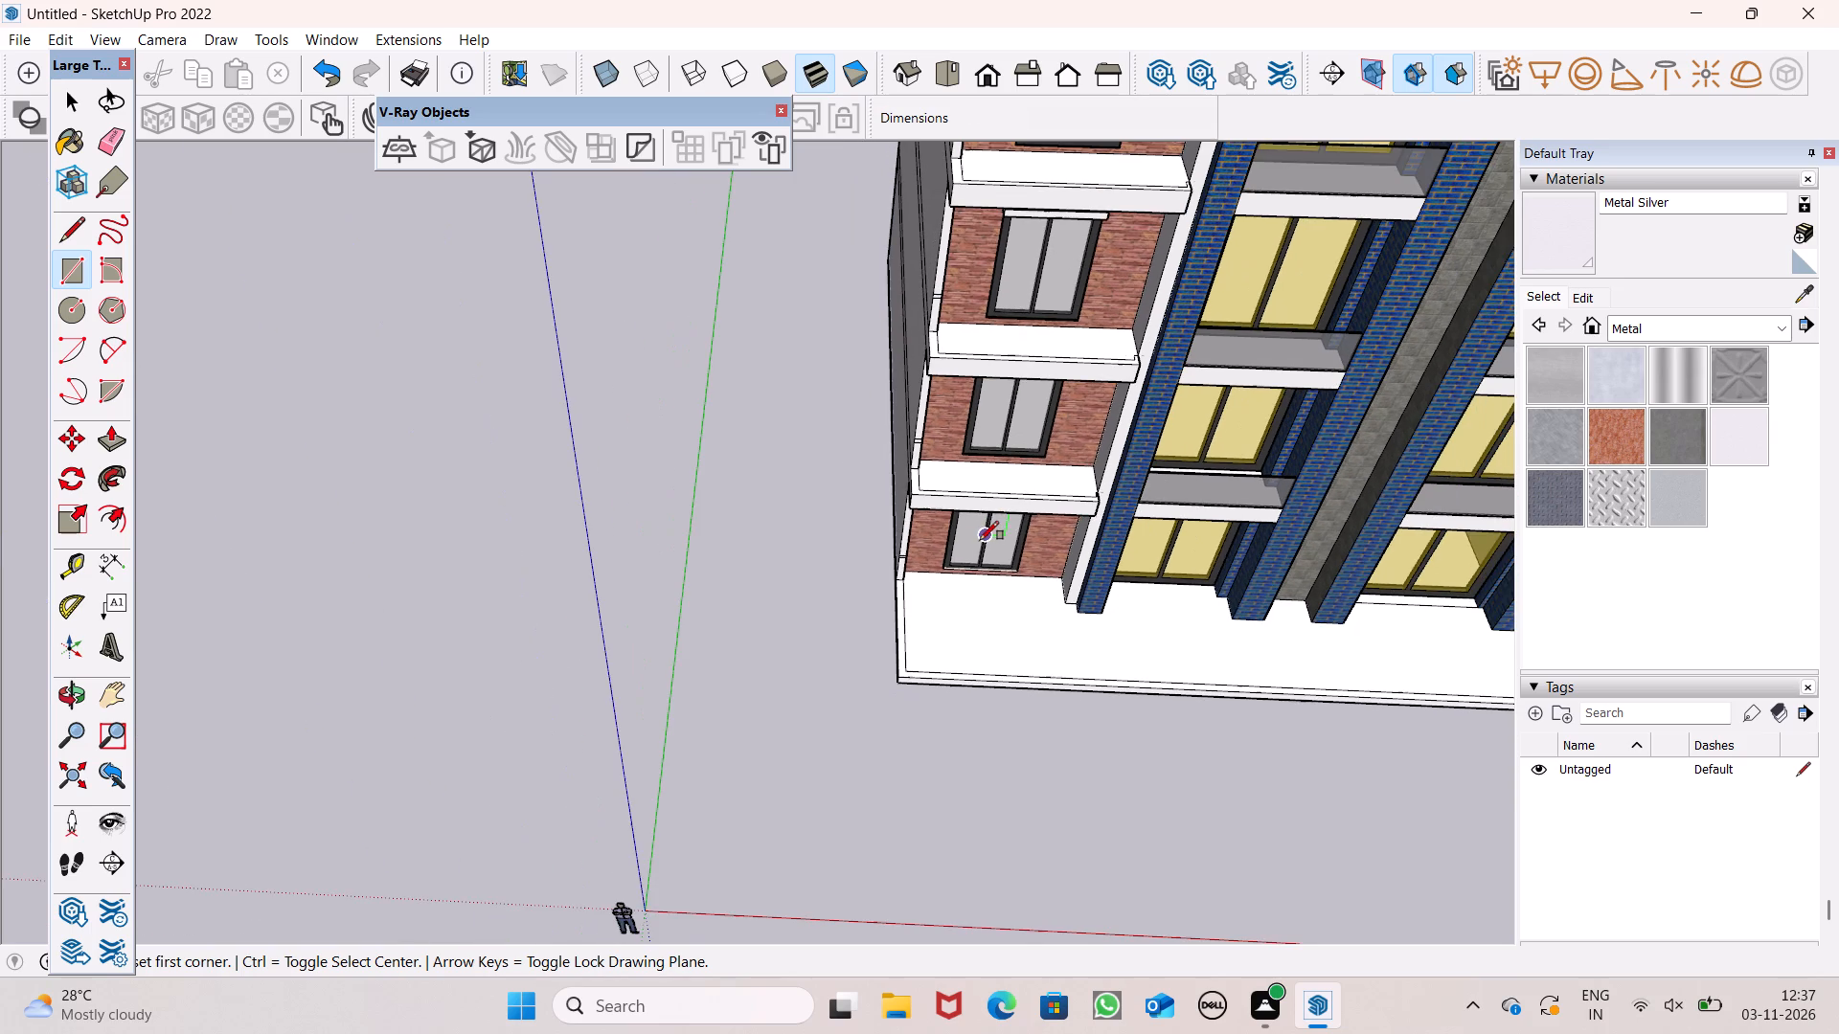
pyautogui.scroll(-7, 851, 397)
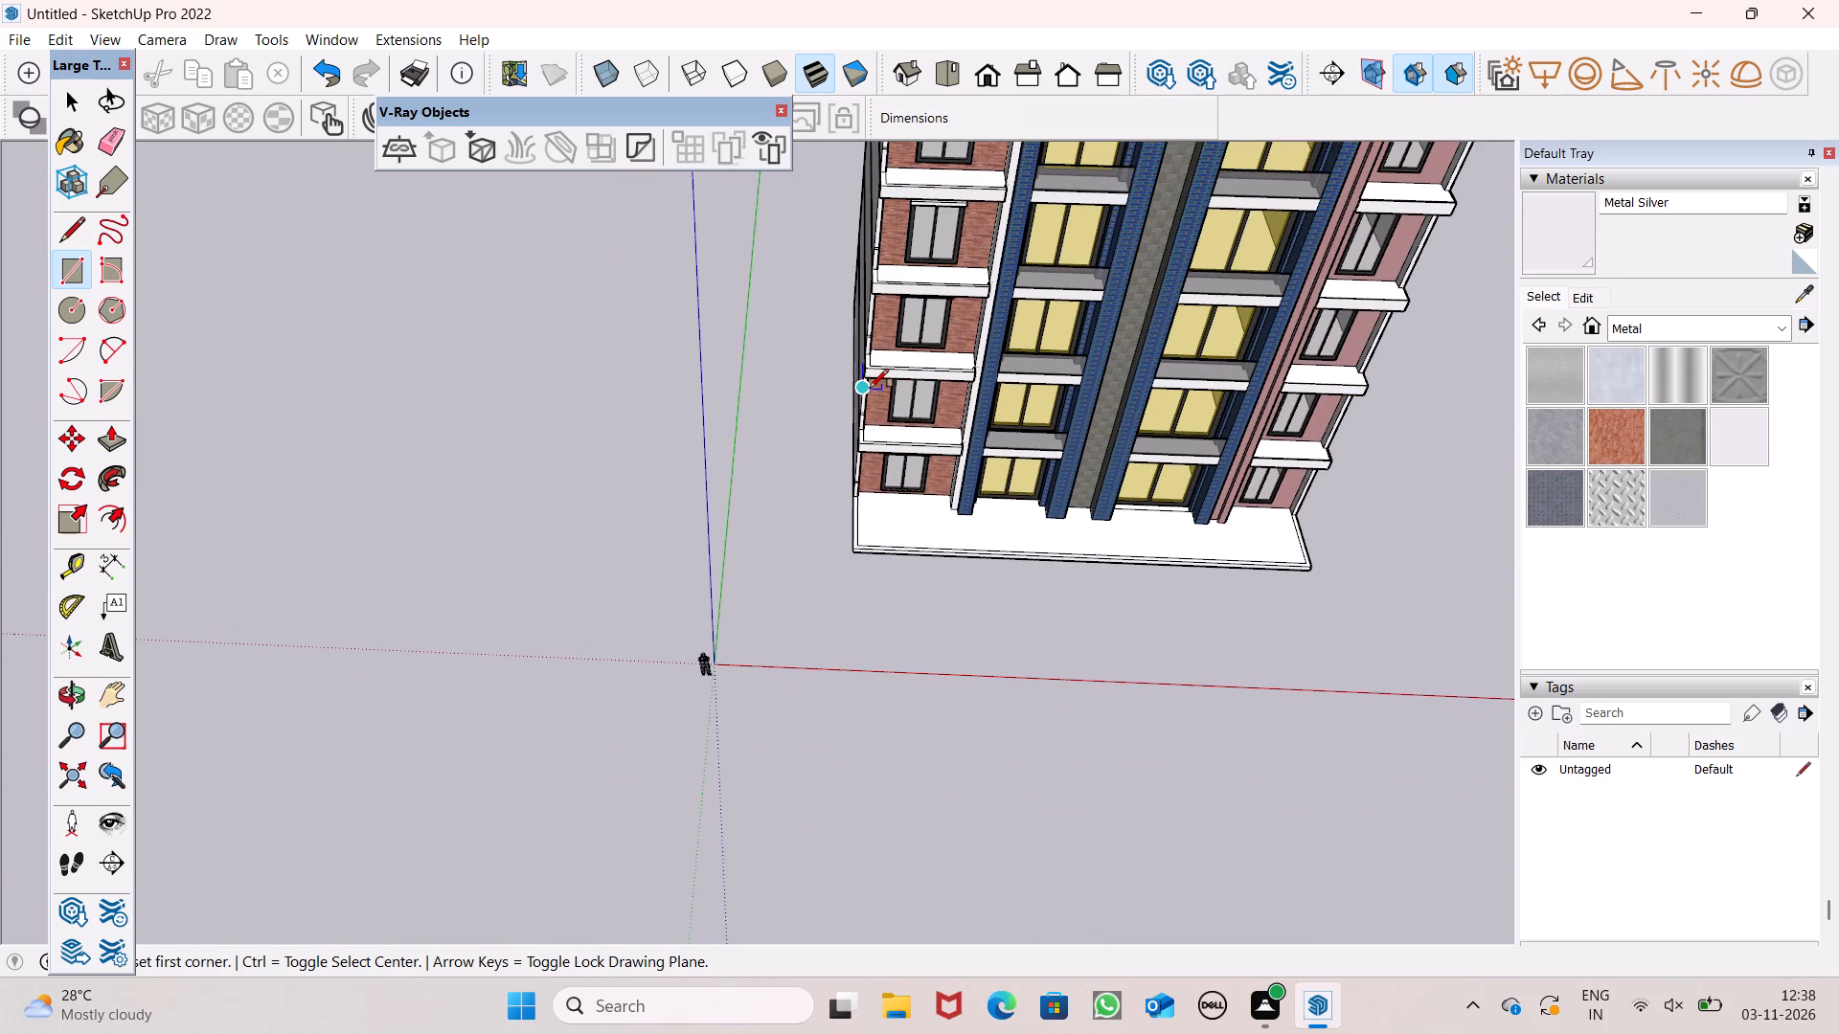
pyautogui.scroll(-1, 516, 276)
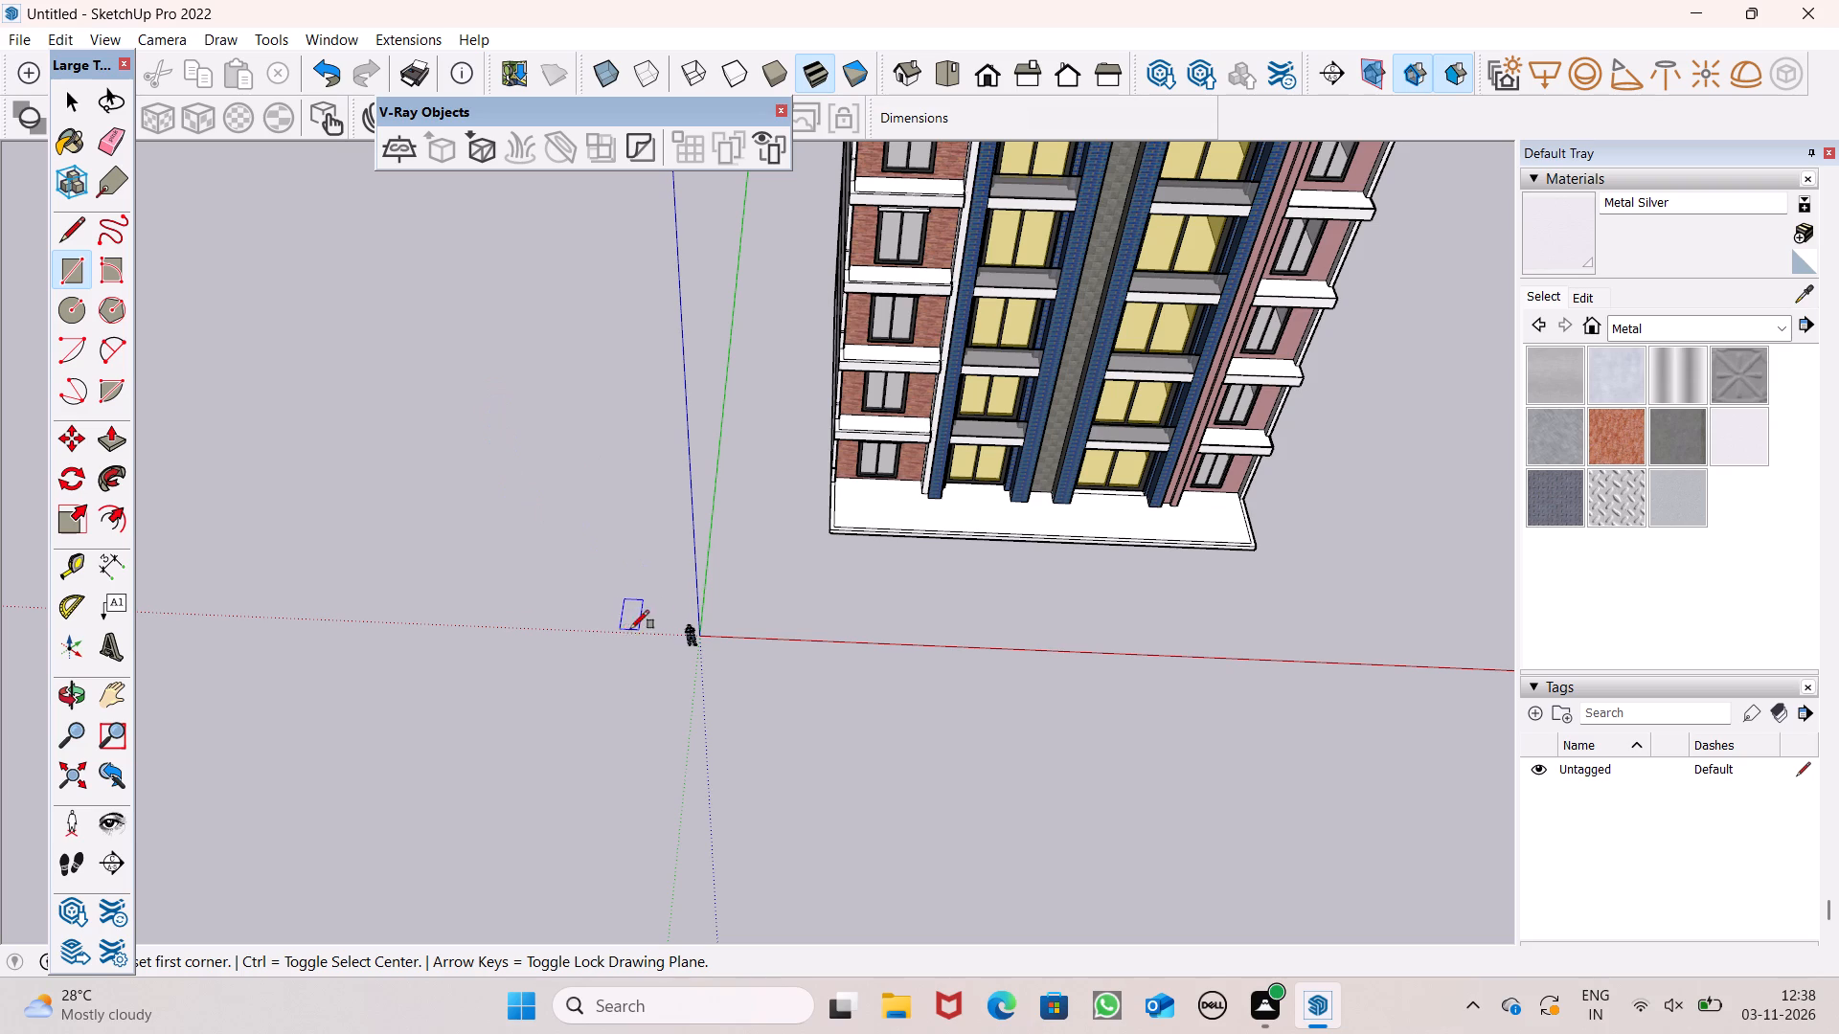
pyautogui.scroll(4, 917, 415)
pyautogui.scroll(-6, 848, 493)
pyautogui.scroll(3, 819, 525)
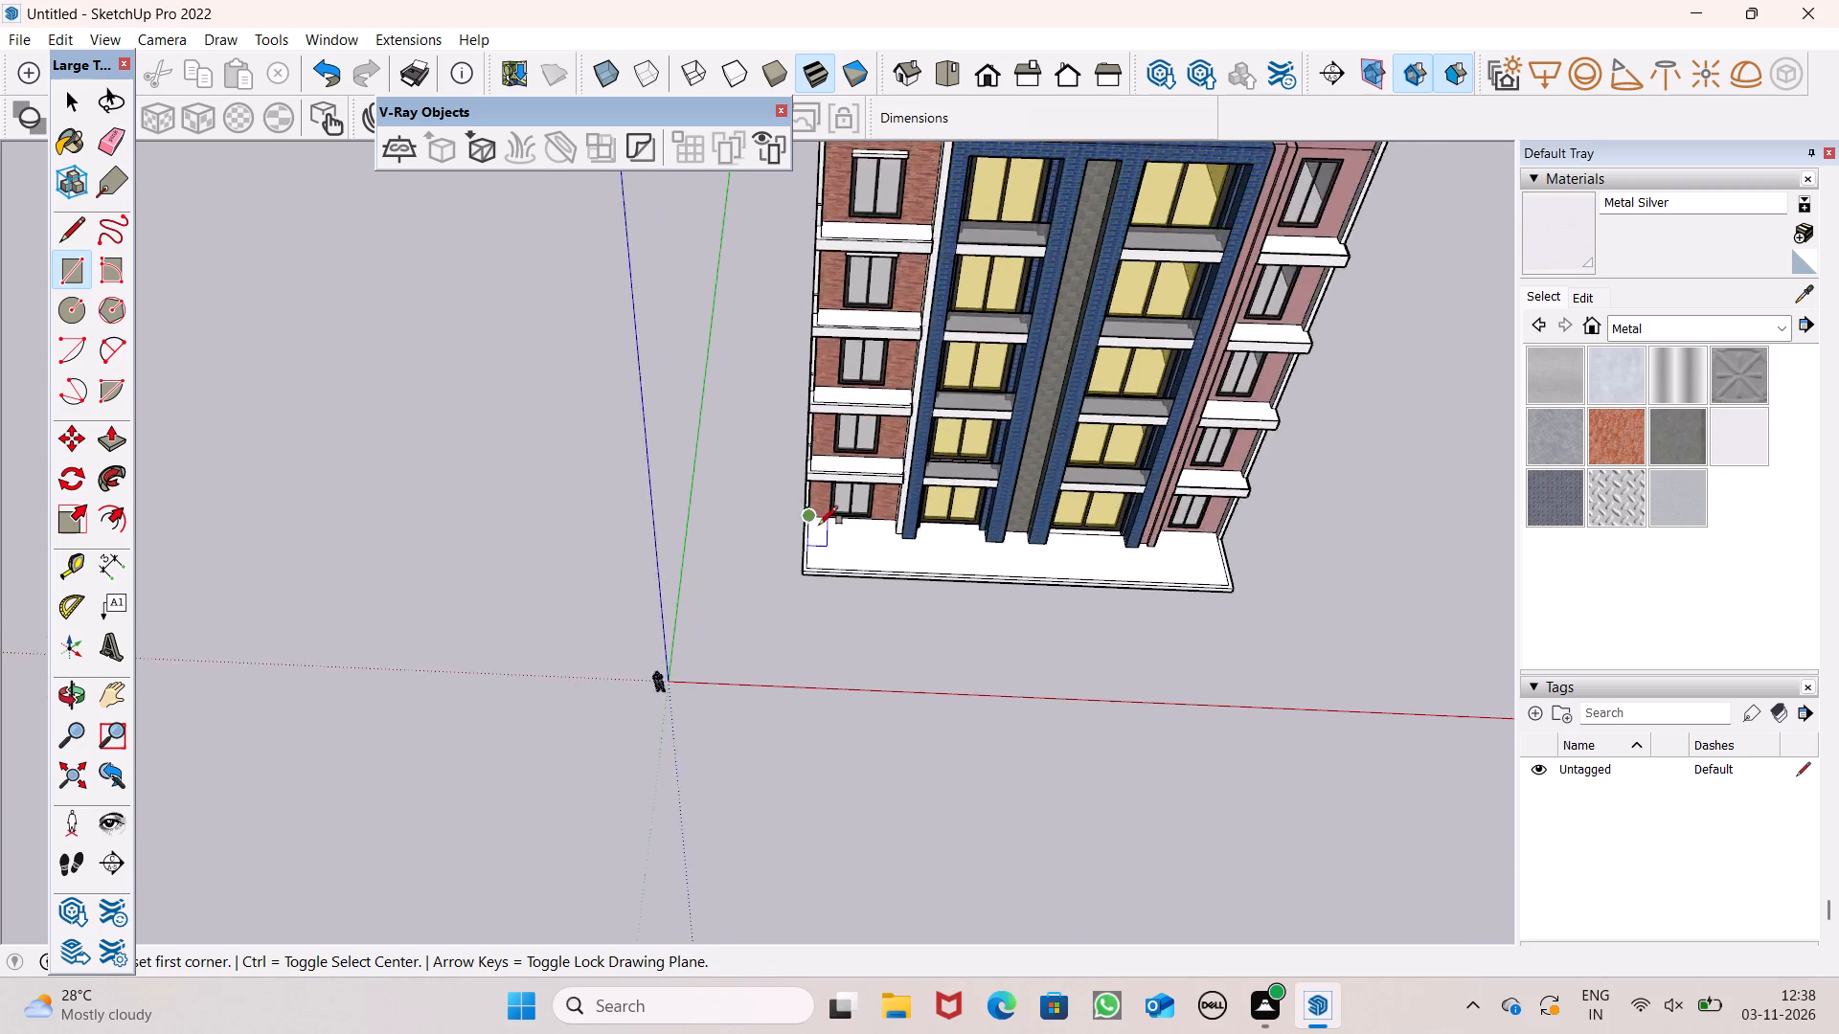
pyautogui.scroll(13, 819, 525)
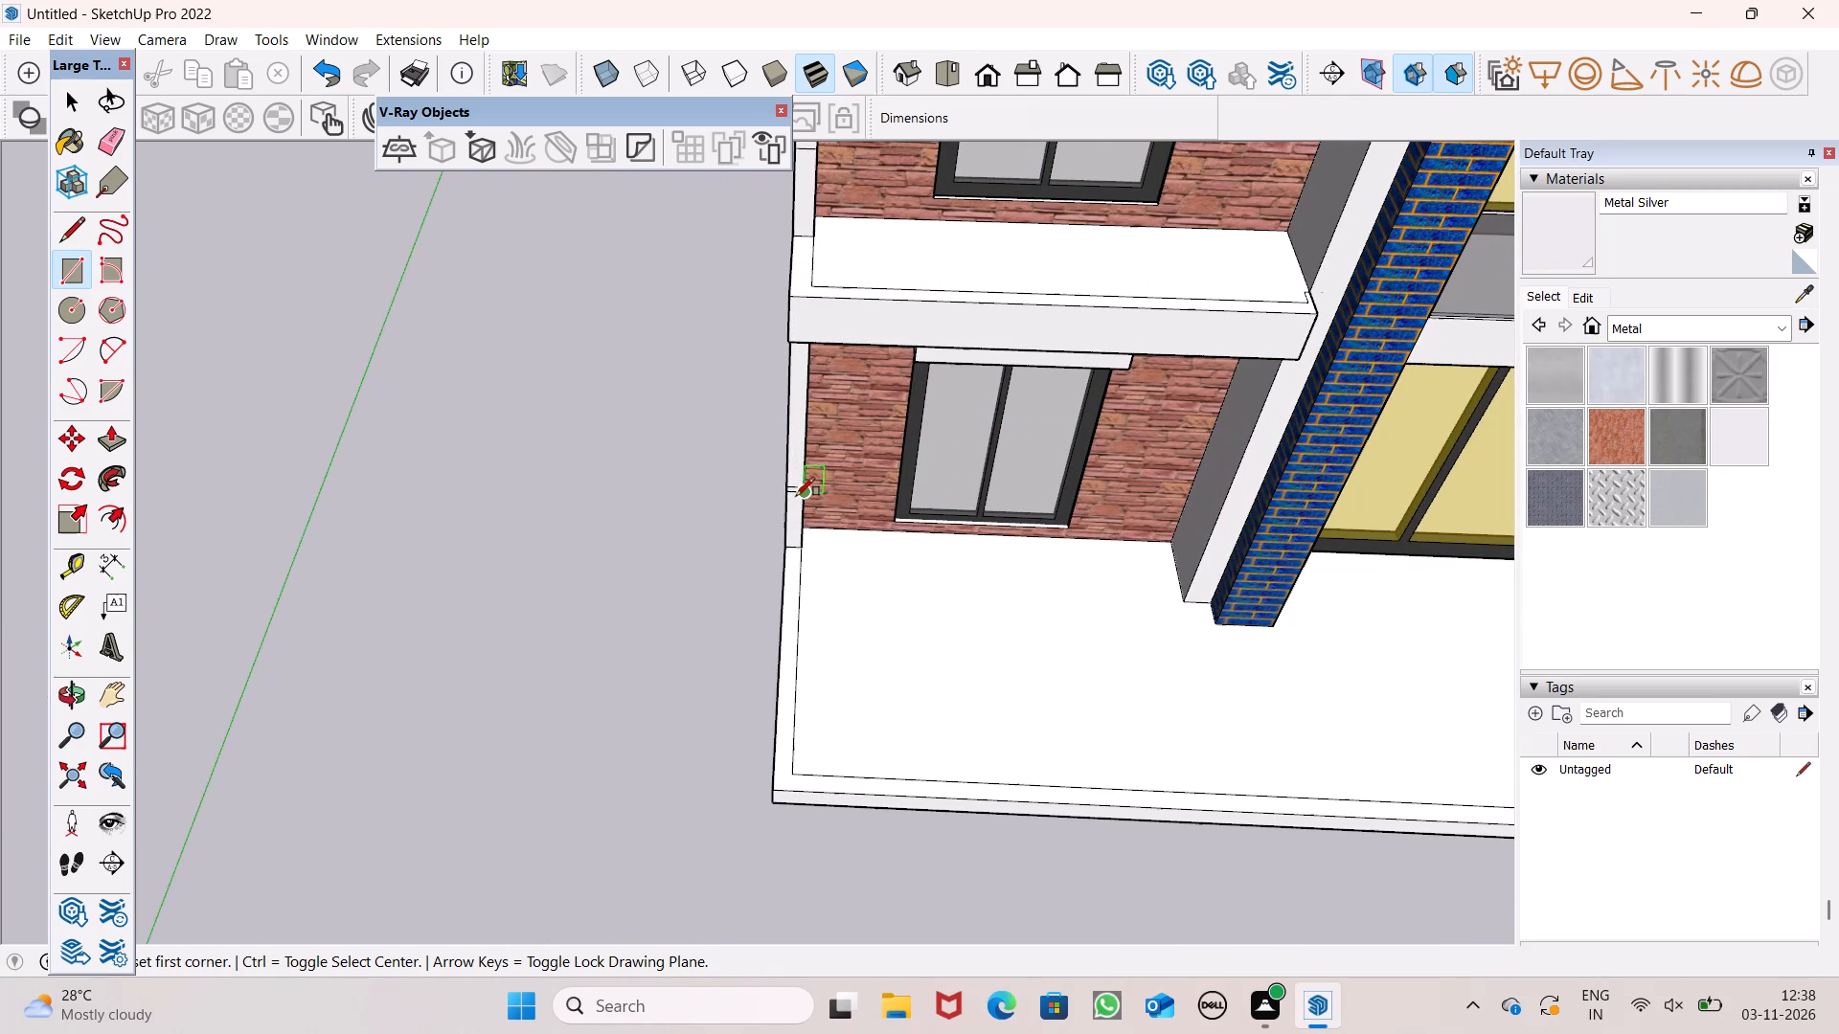
pyautogui.scroll(1, 796, 496)
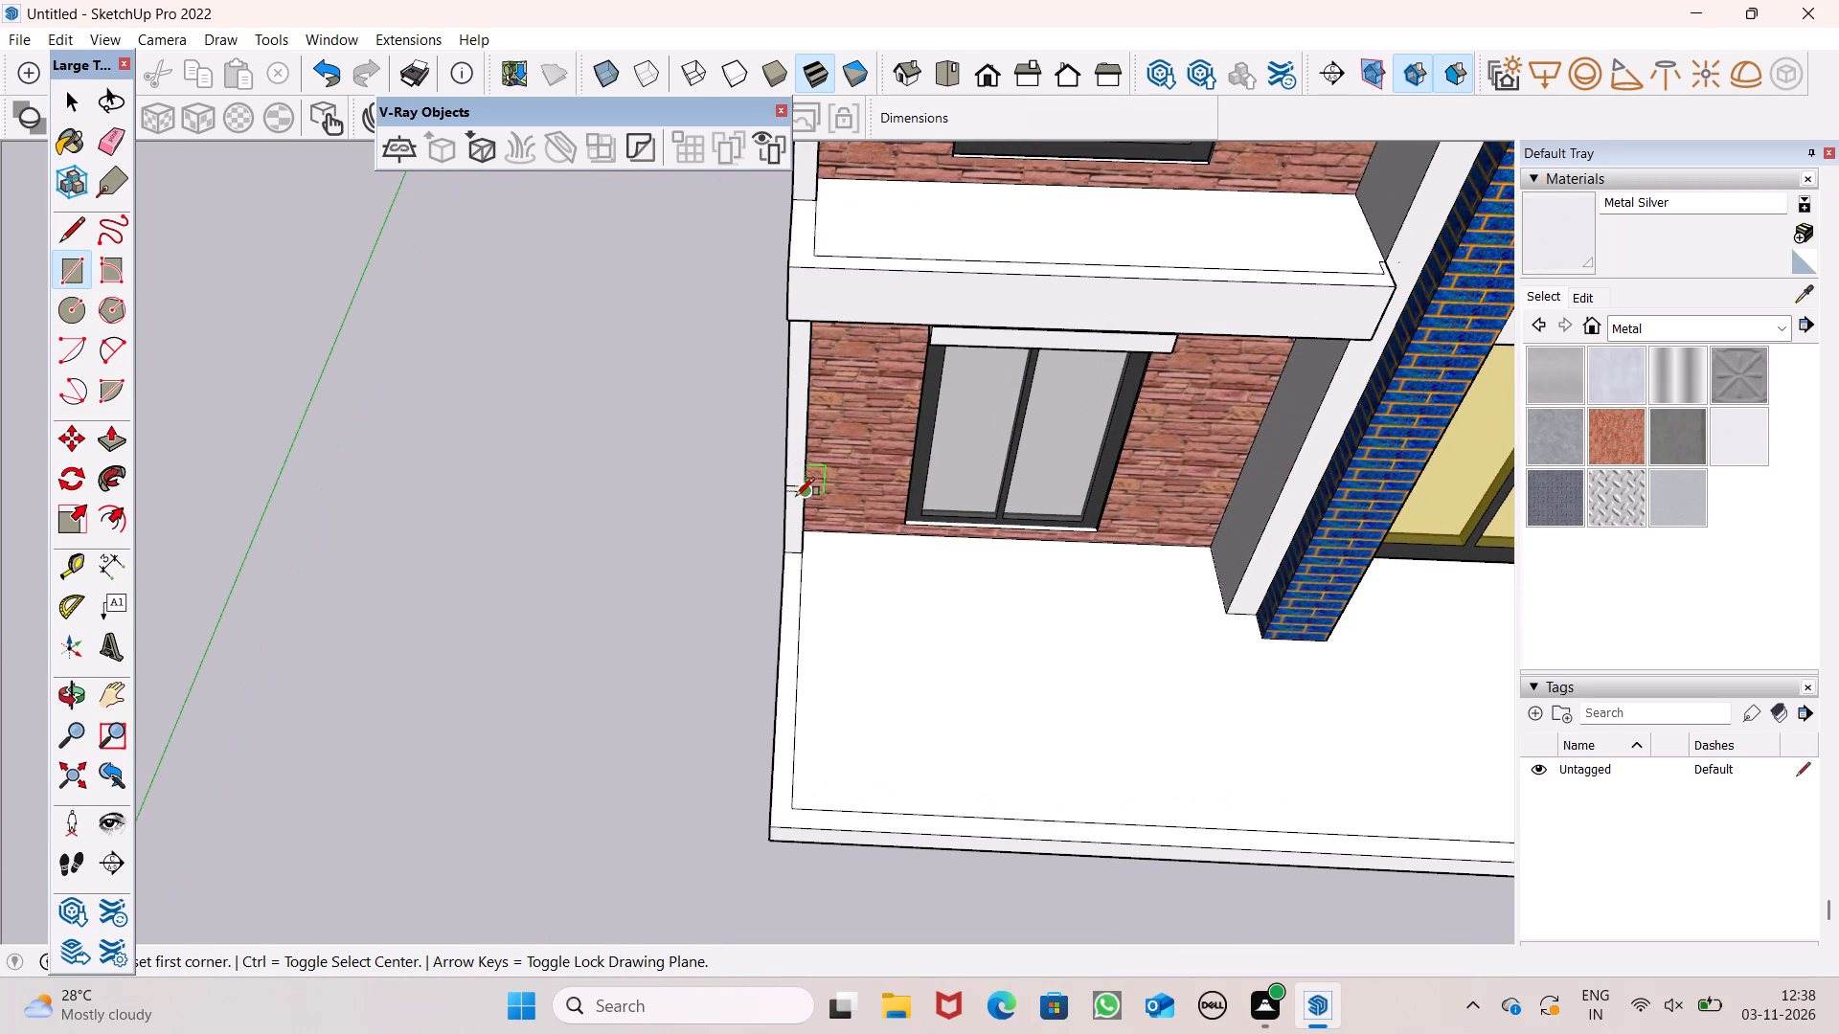
pyautogui.moveTo(796, 496); pyautogui.dragTo(806, 296, button='middle')
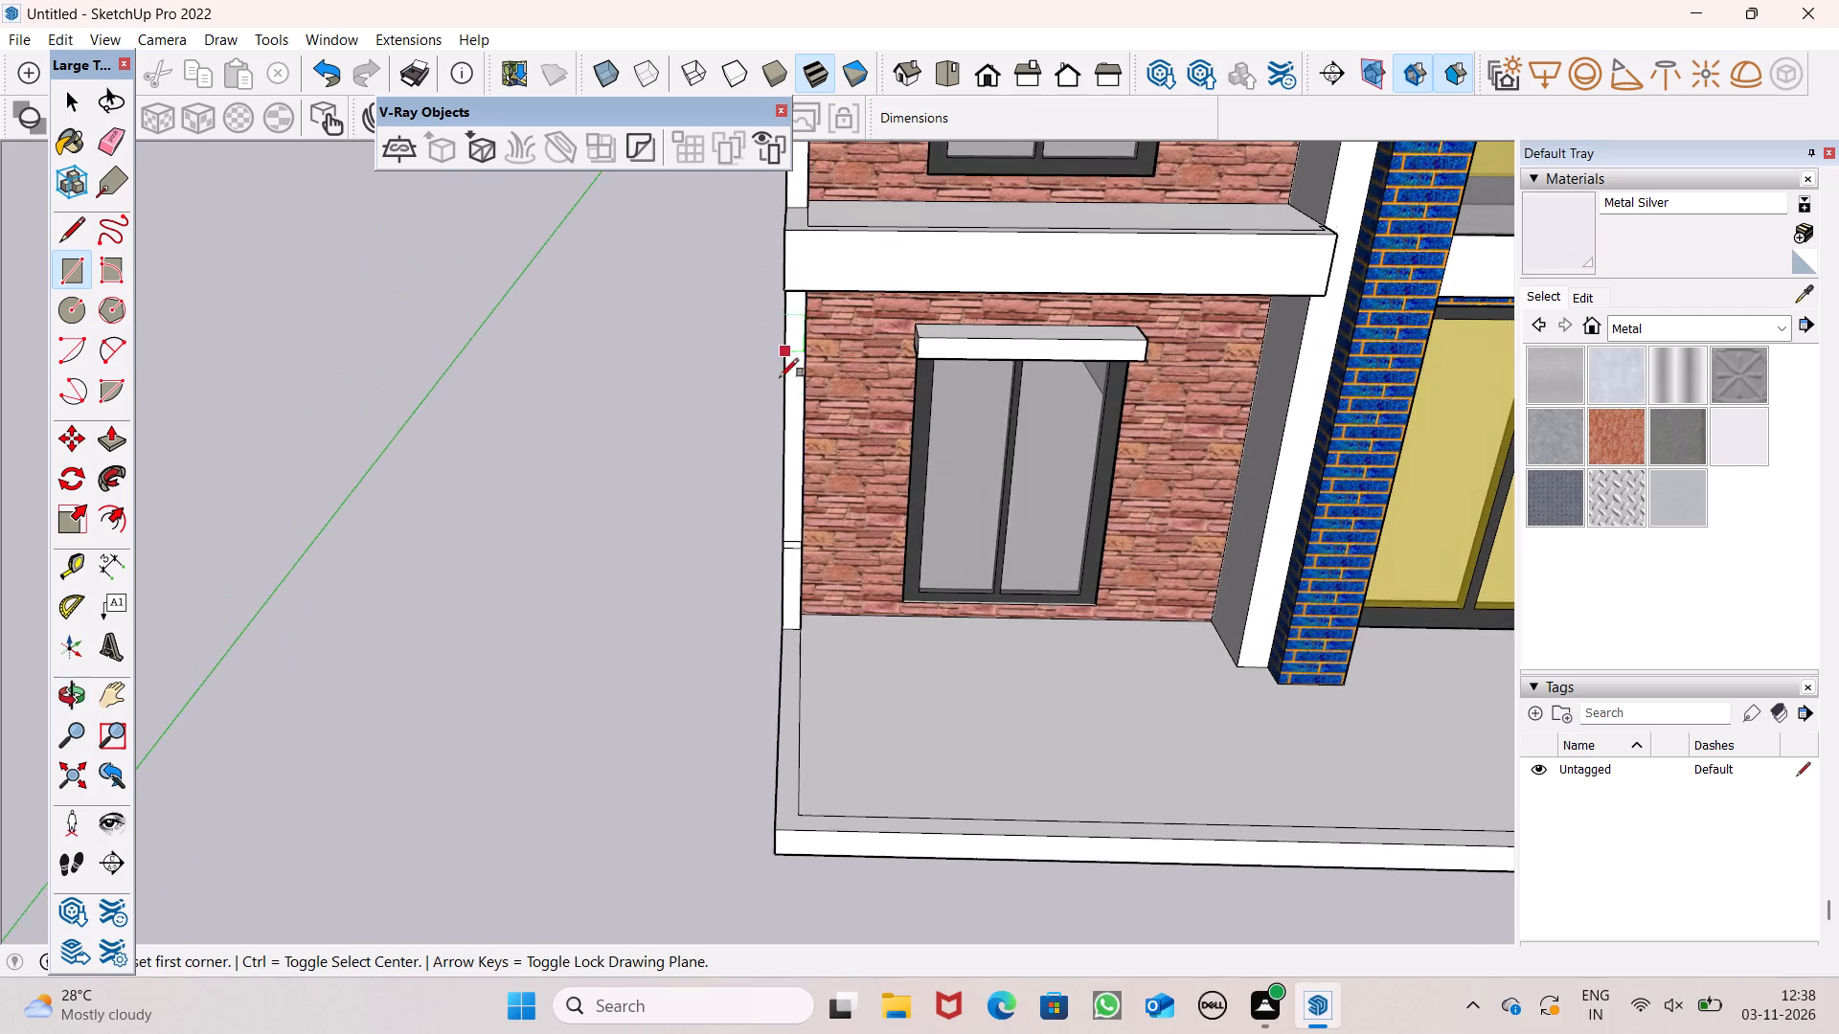
pyautogui.scroll(2, 795, 489)
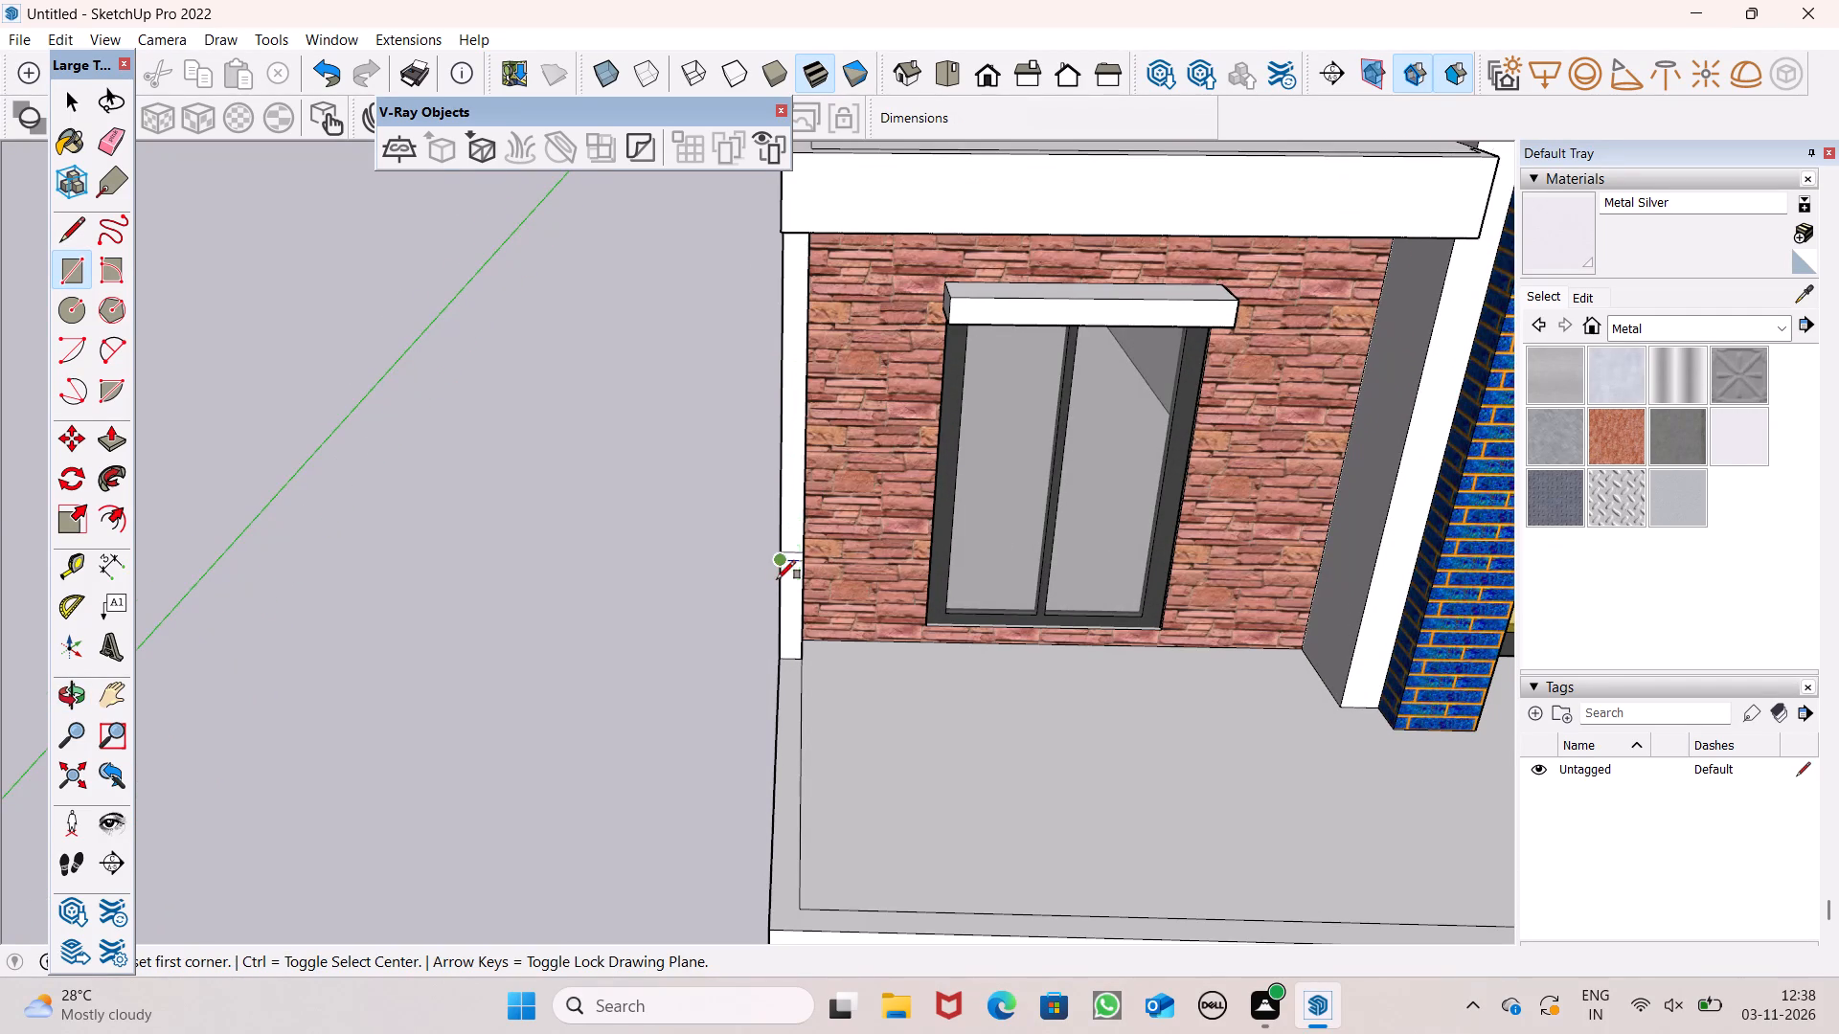
pyautogui.scroll(8, 777, 579)
pyautogui.moveTo(796, 593); pyautogui.dragTo(759, 425, button='middle')
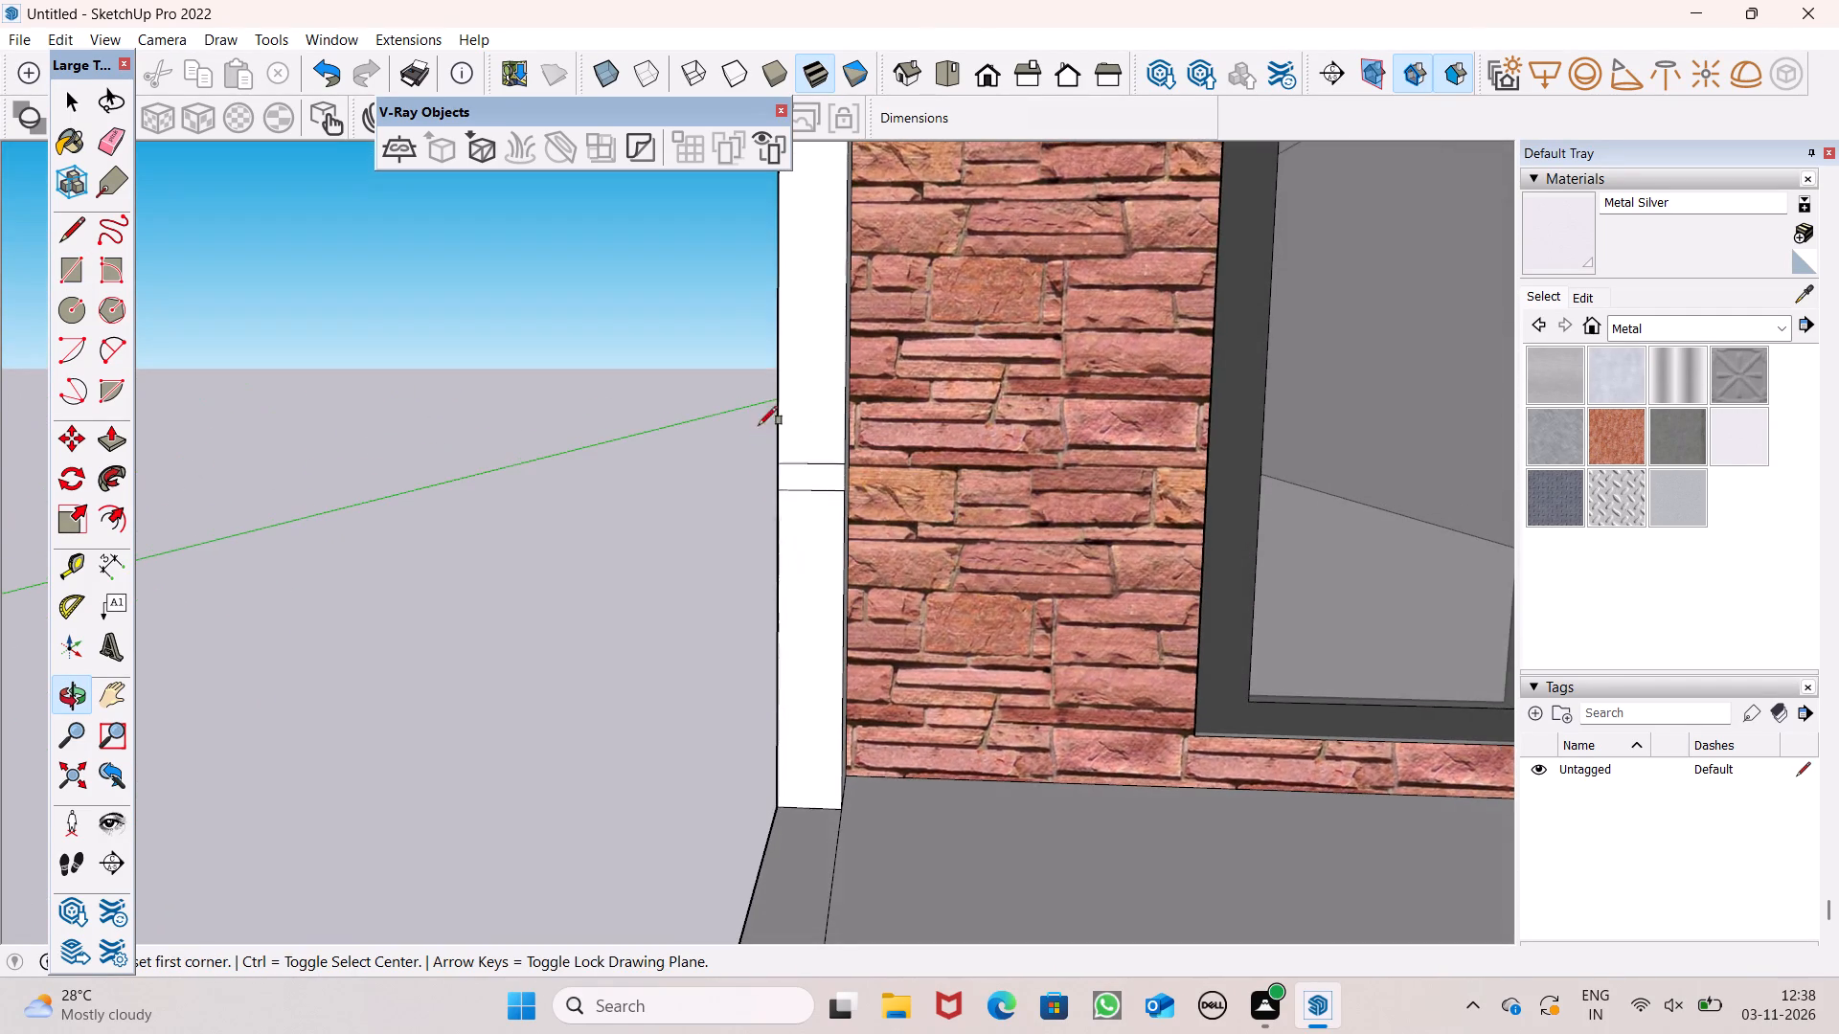
pyautogui.scroll(5, 837, 518)
pyautogui.scroll(-4, 765, 545)
pyautogui.moveTo(755, 562); pyautogui.dragTo(804, 560, button='middle')
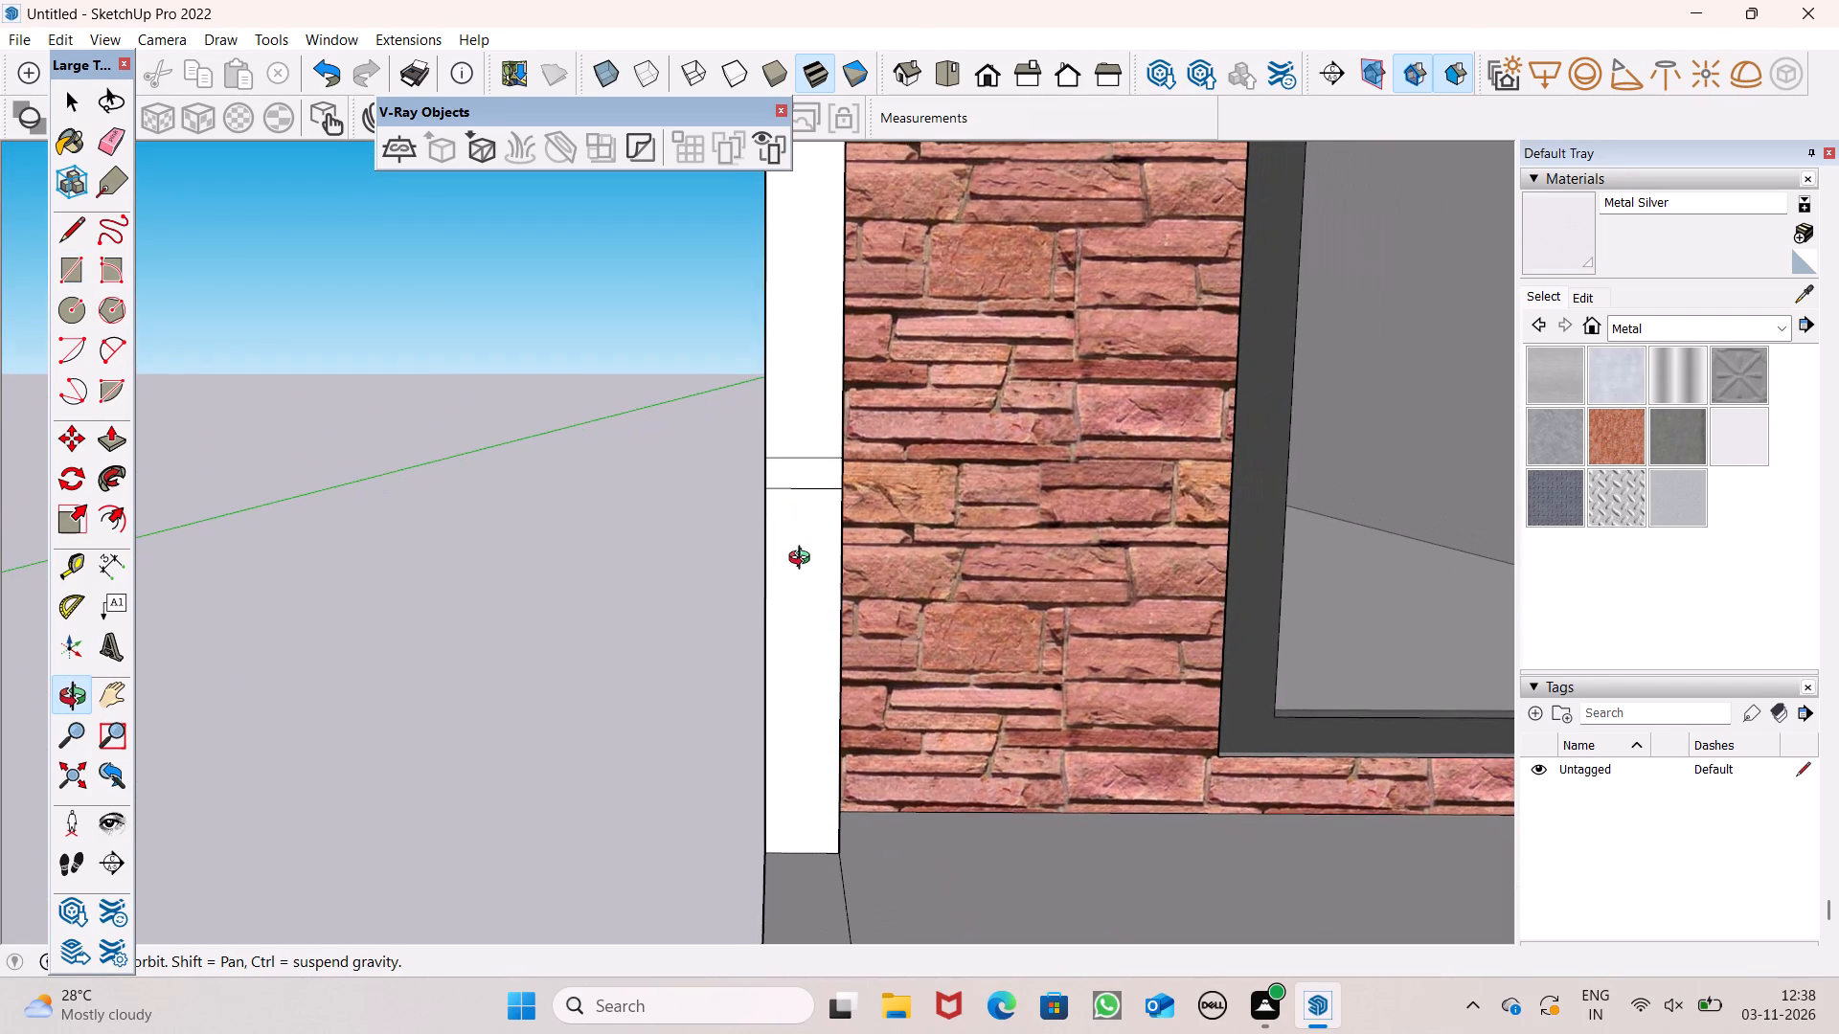
pyautogui.moveTo(804, 560); pyautogui.dragTo(804, 559, button='middle')
pyautogui.scroll(6, 804, 559)
pyautogui.scroll(-2, 805, 554)
pyautogui.moveTo(897, 643); pyautogui.dragTo(866, 621, button='middle')
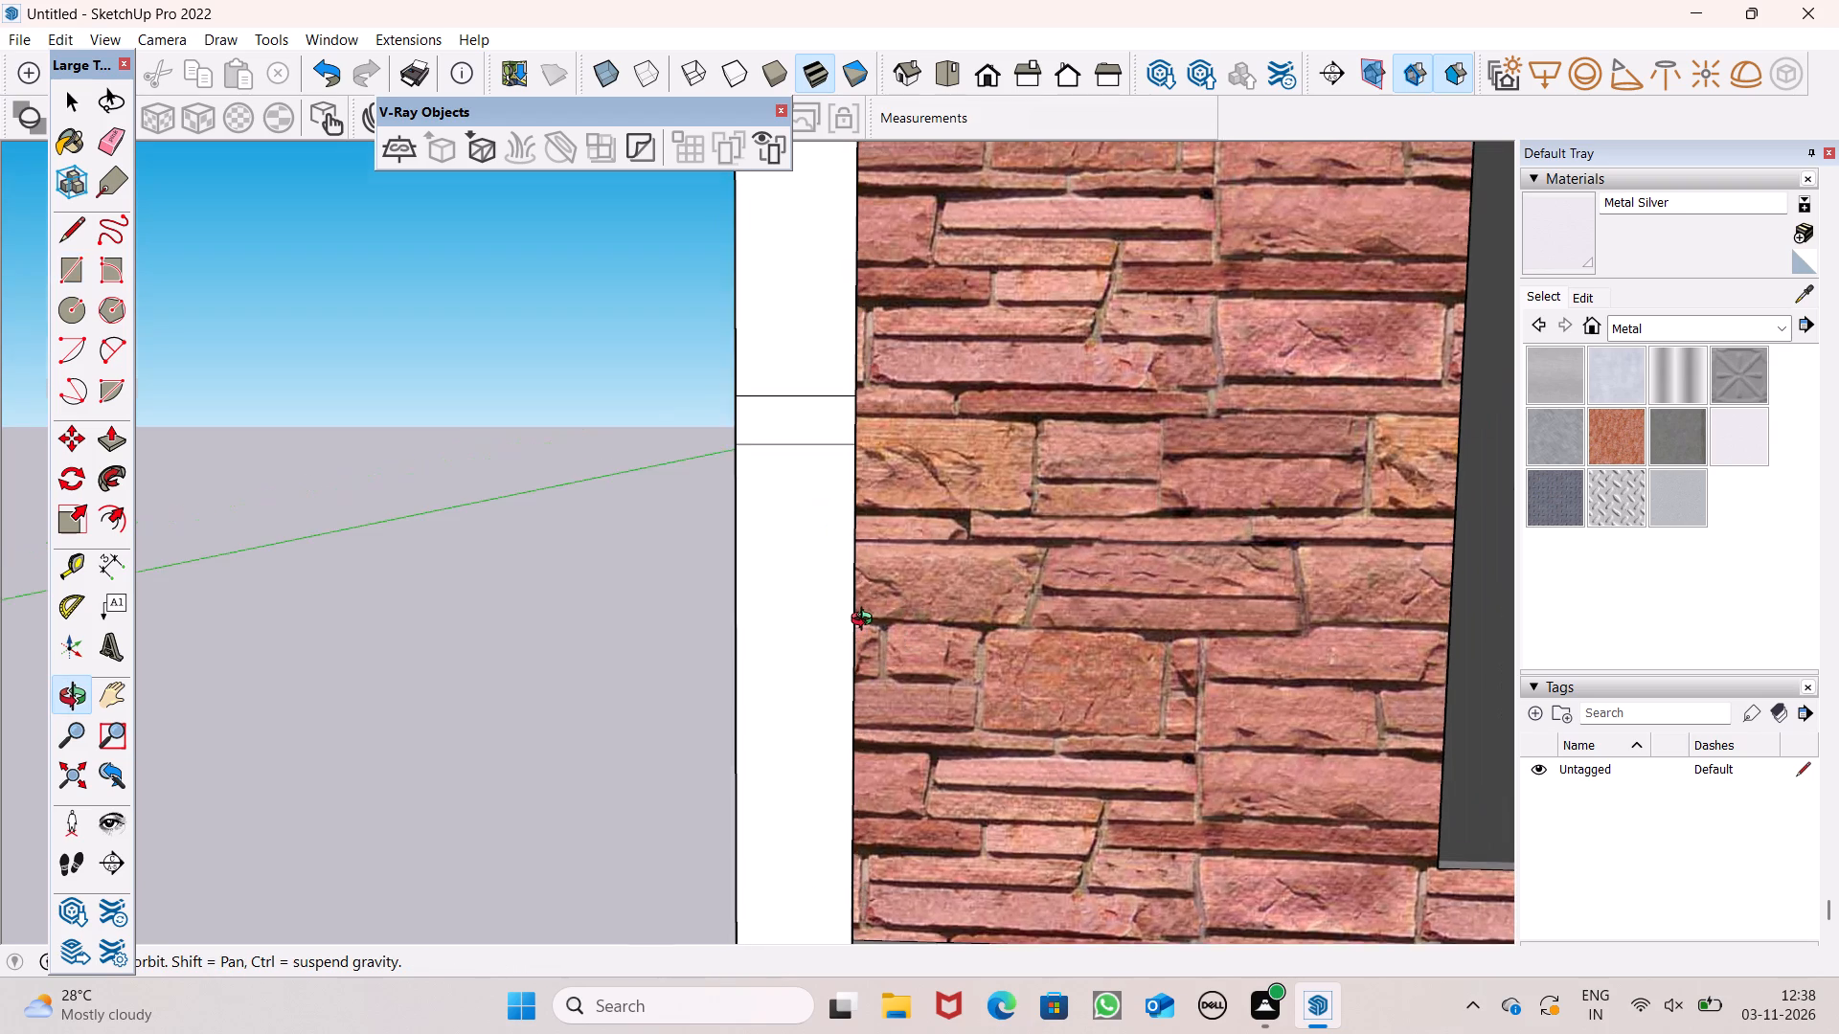
pyautogui.moveTo(866, 621); pyautogui.dragTo(865, 619, button='middle')
pyautogui.scroll(1, 865, 619)
pyautogui.scroll(1, 794, 557)
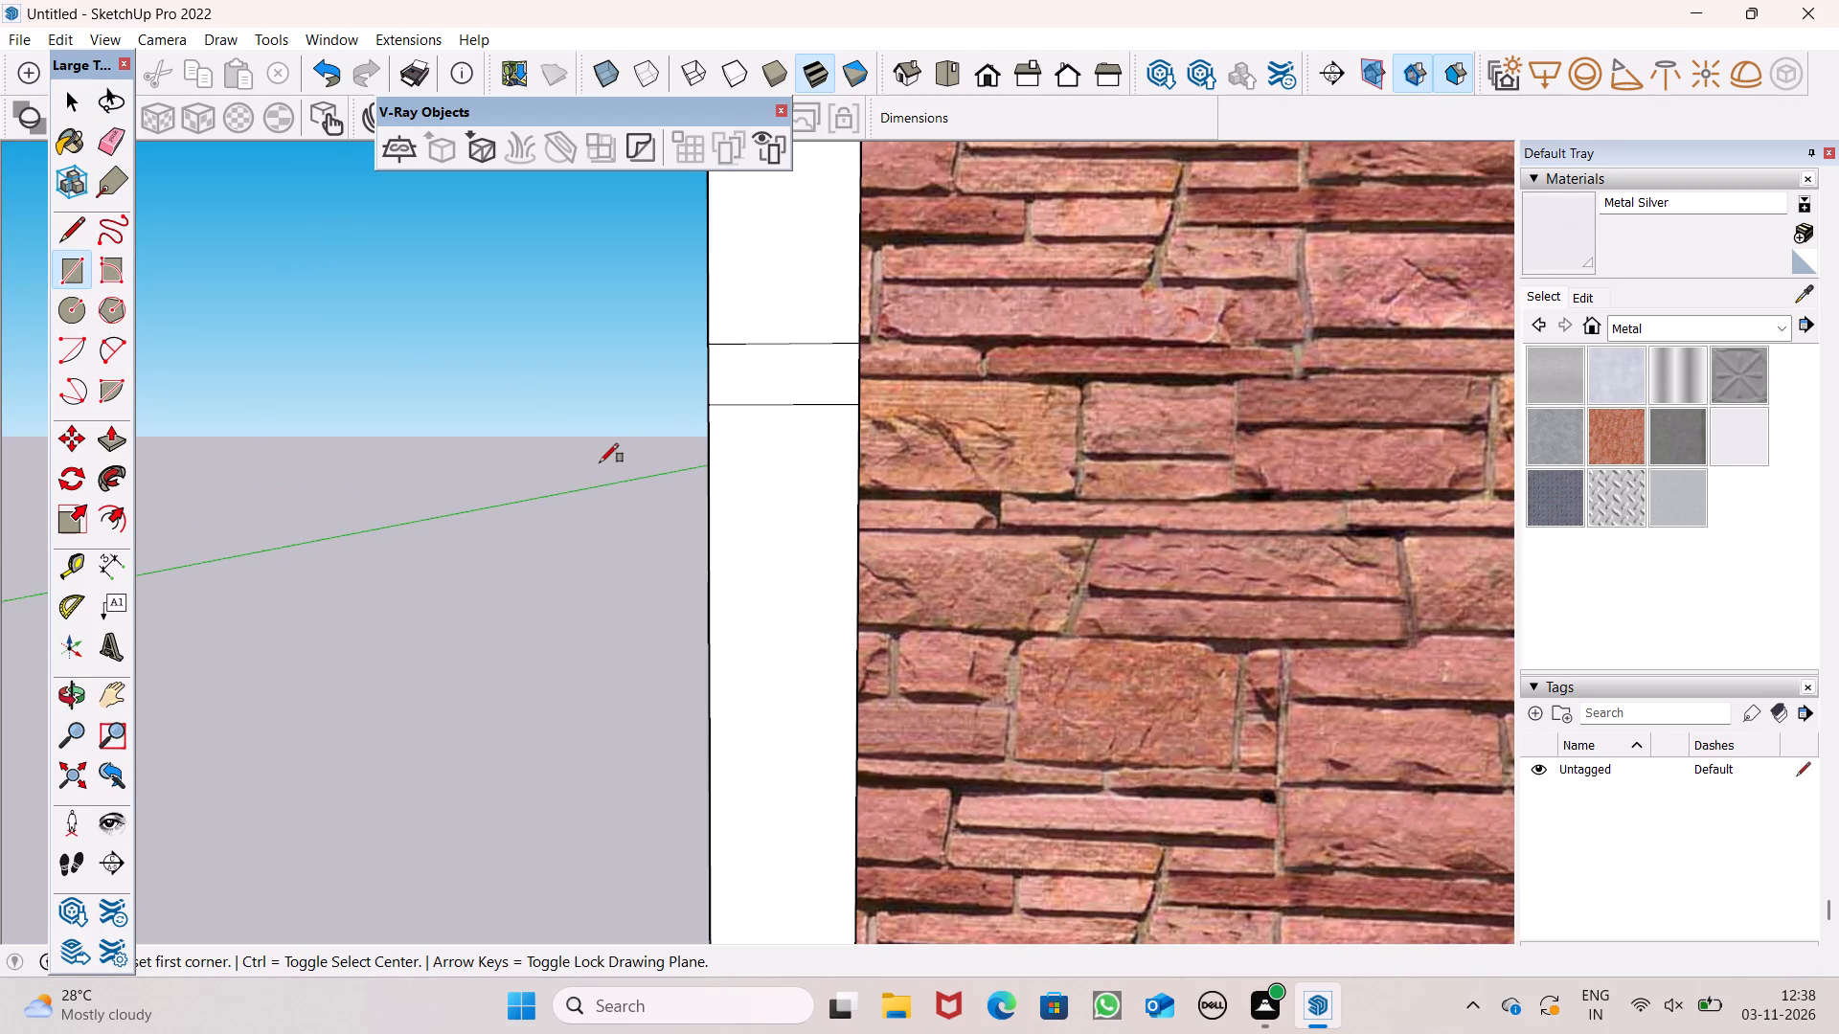
pyautogui.scroll(-1, 796, 450)
pyautogui.scroll(3, 748, 487)
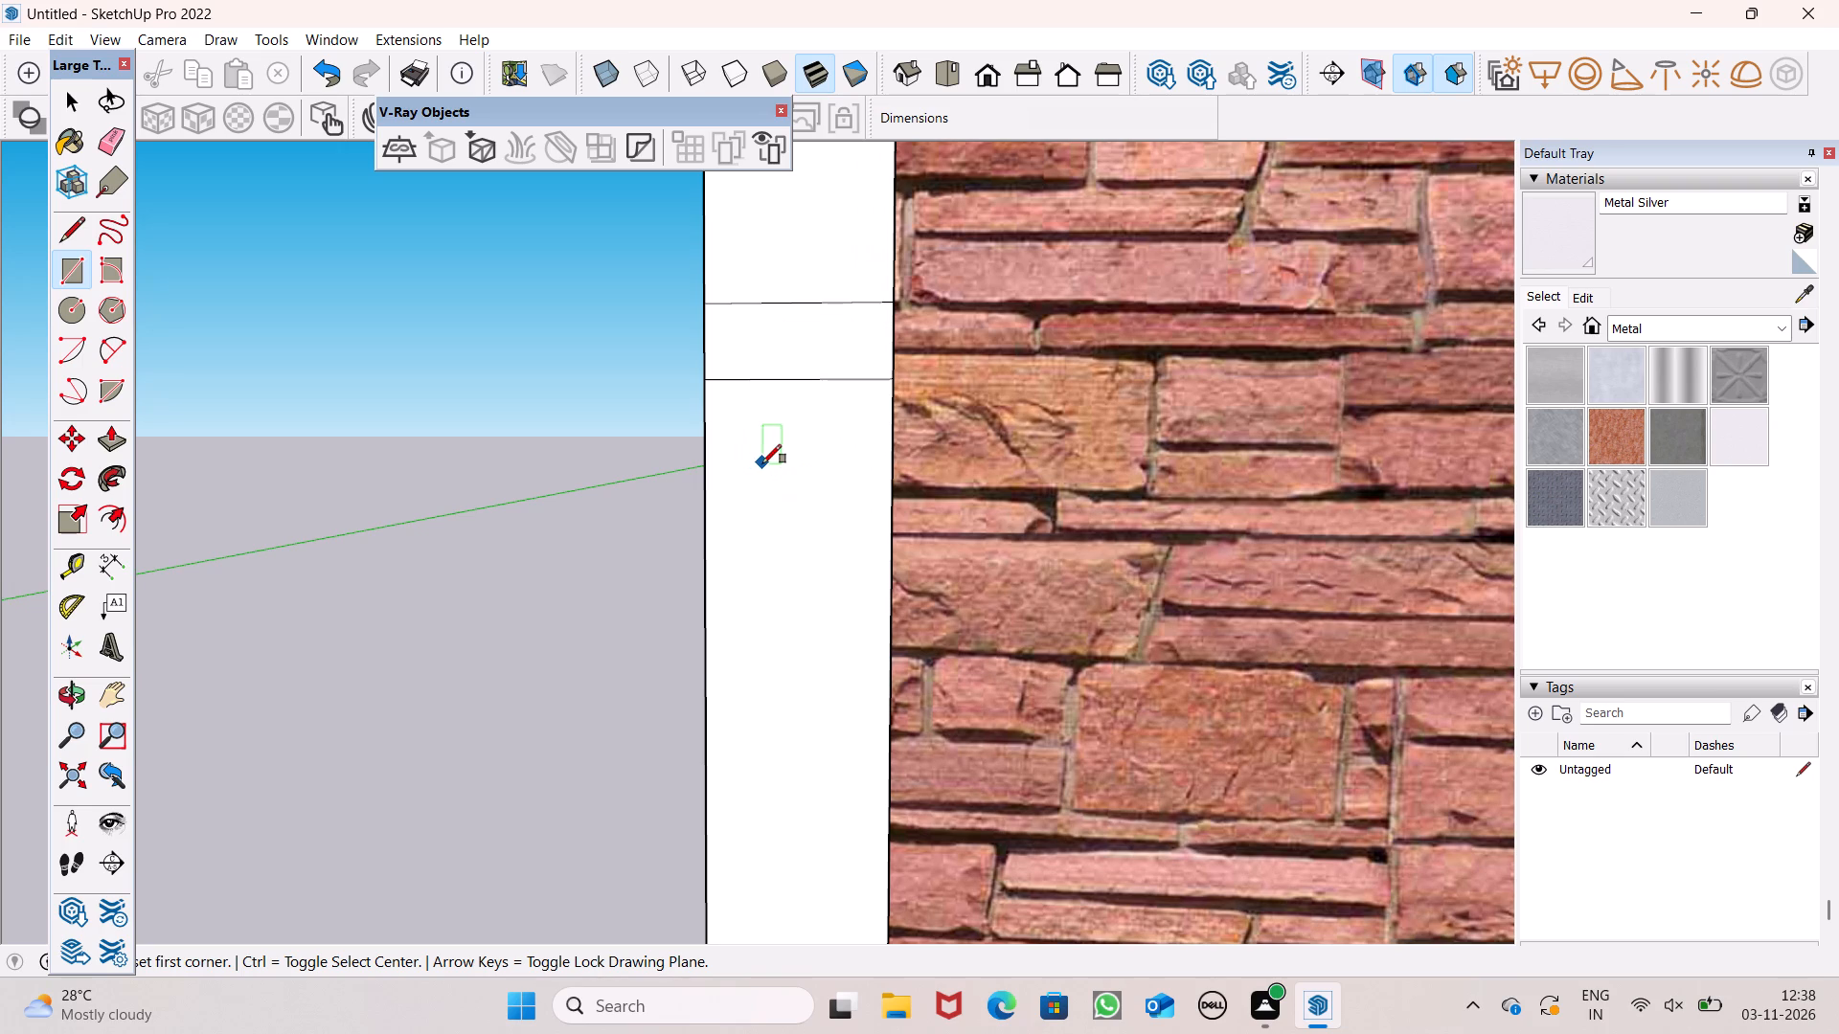
pyautogui.click(763, 456)
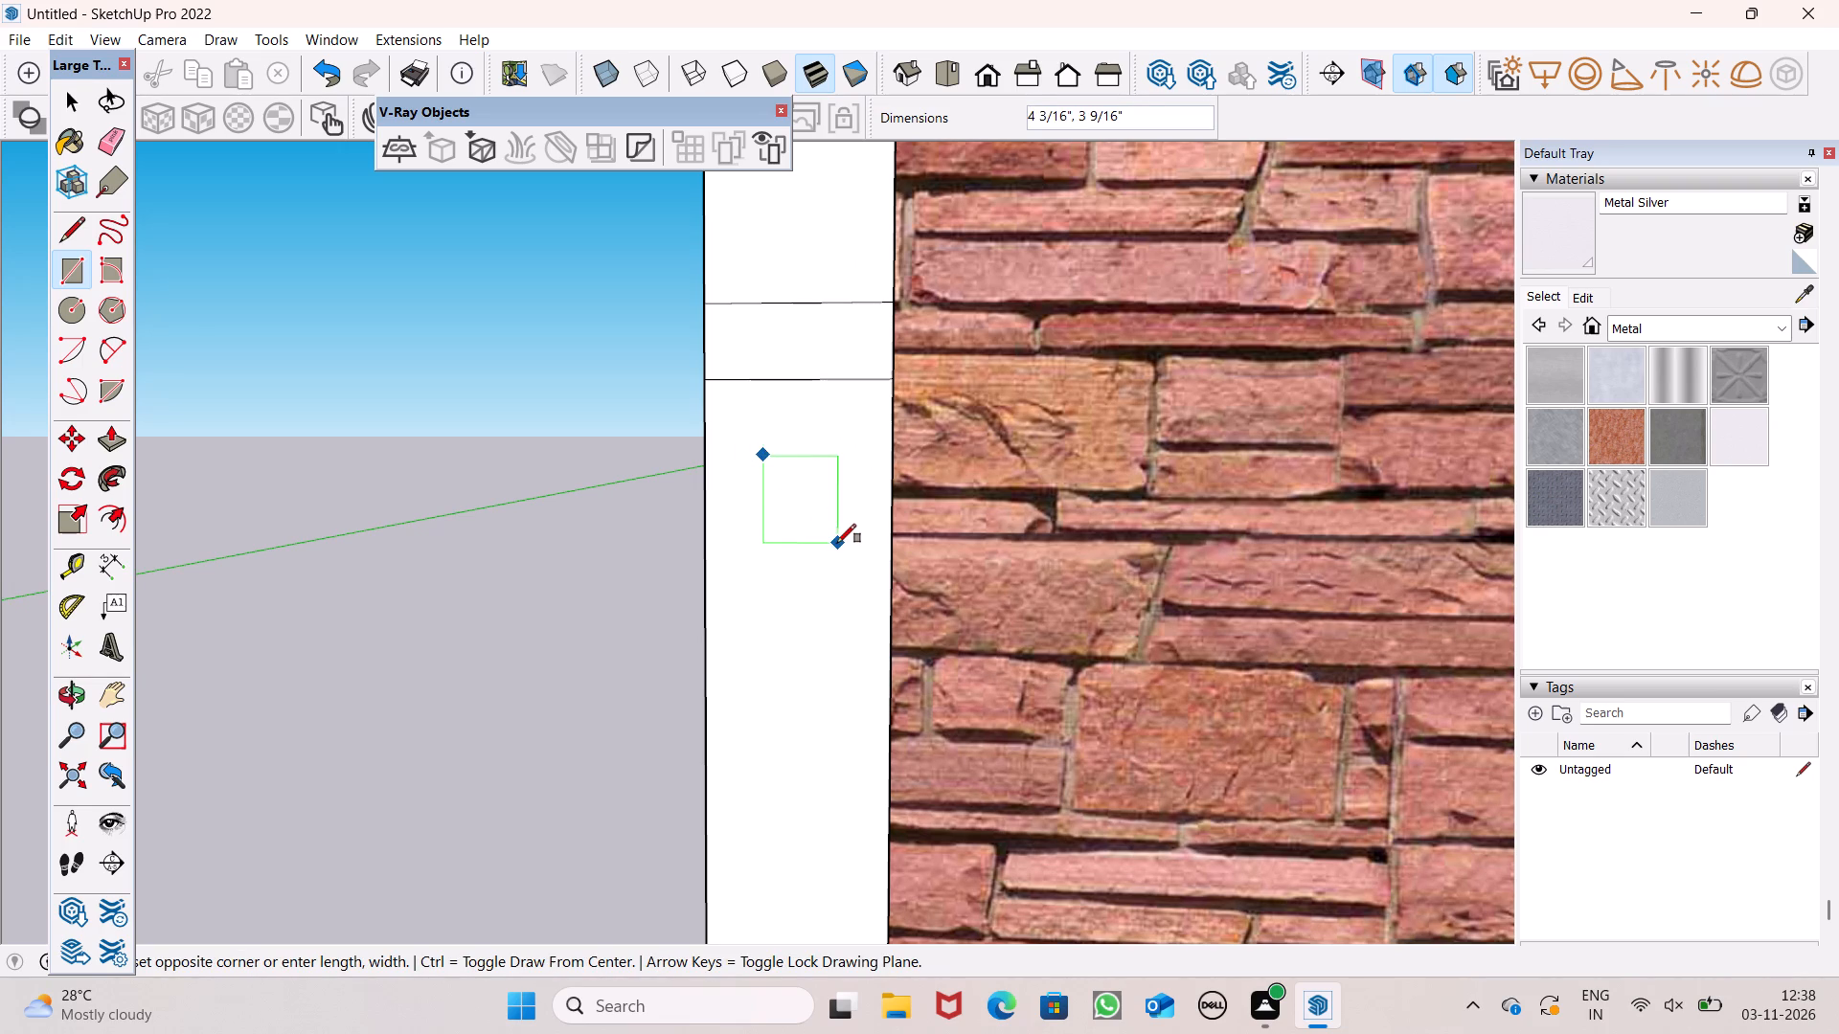
pyautogui.press('space')
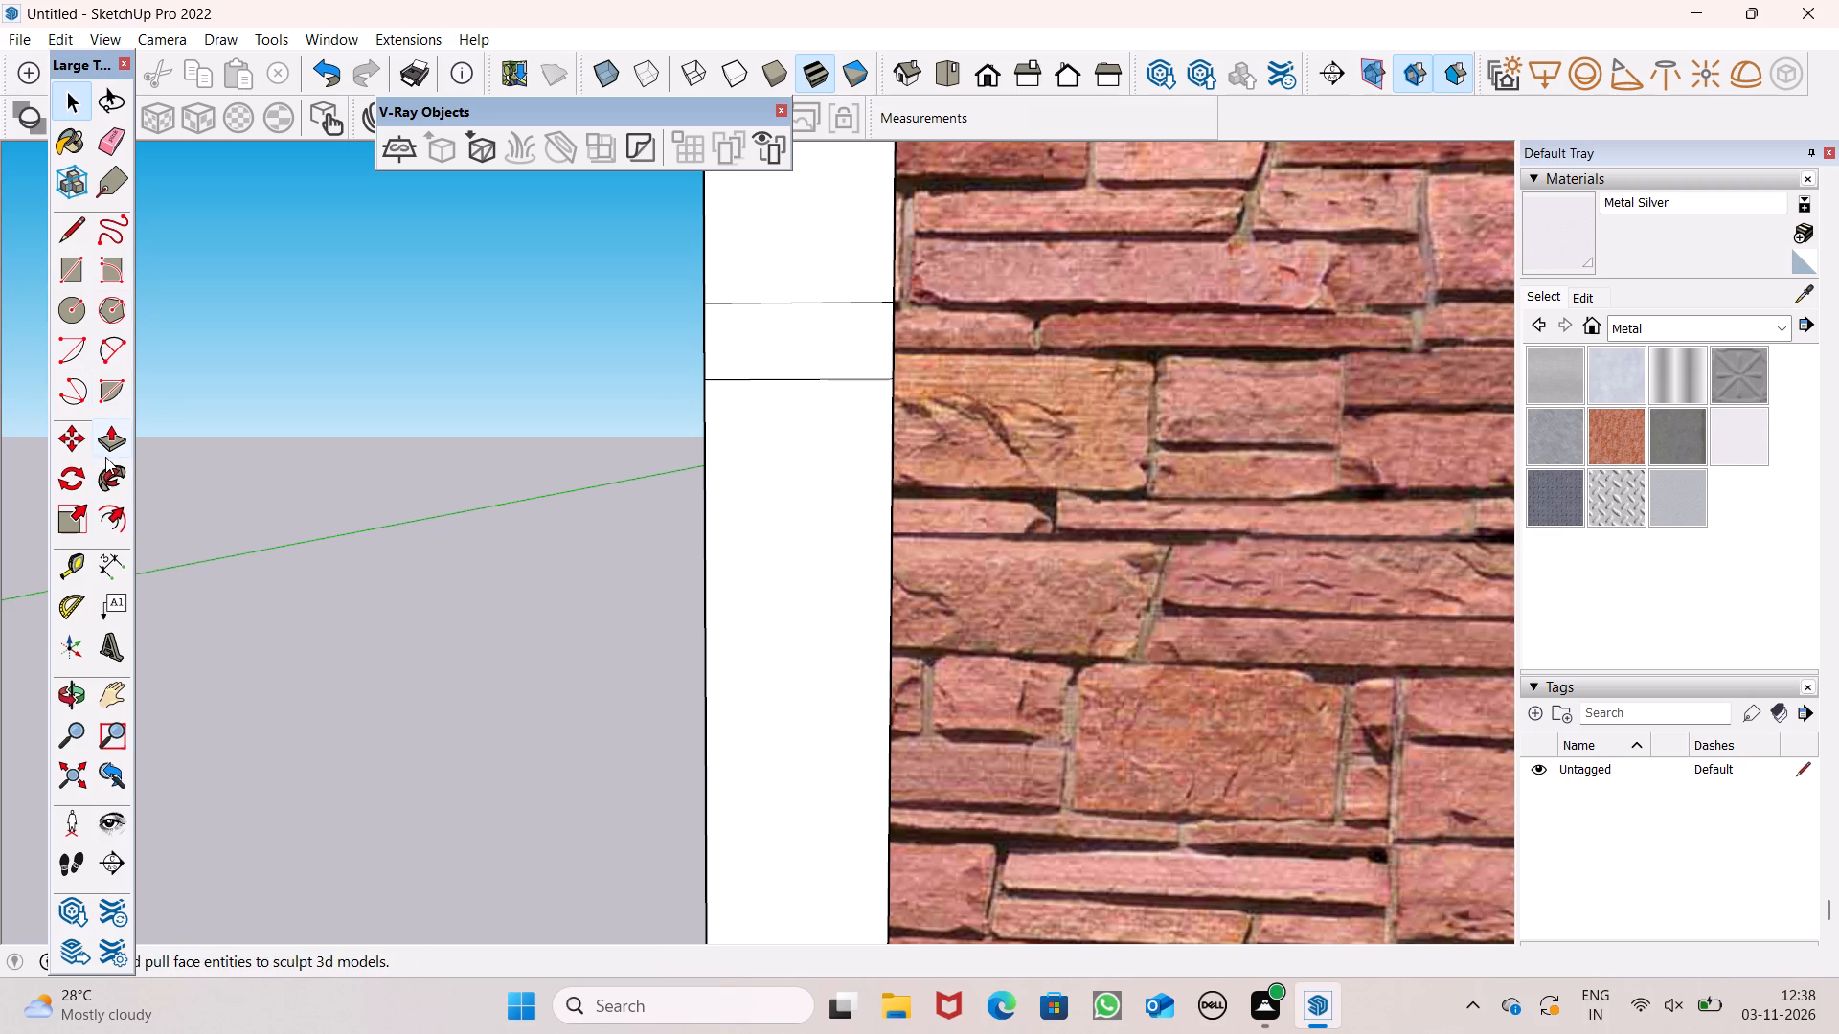
pyautogui.click(71, 271)
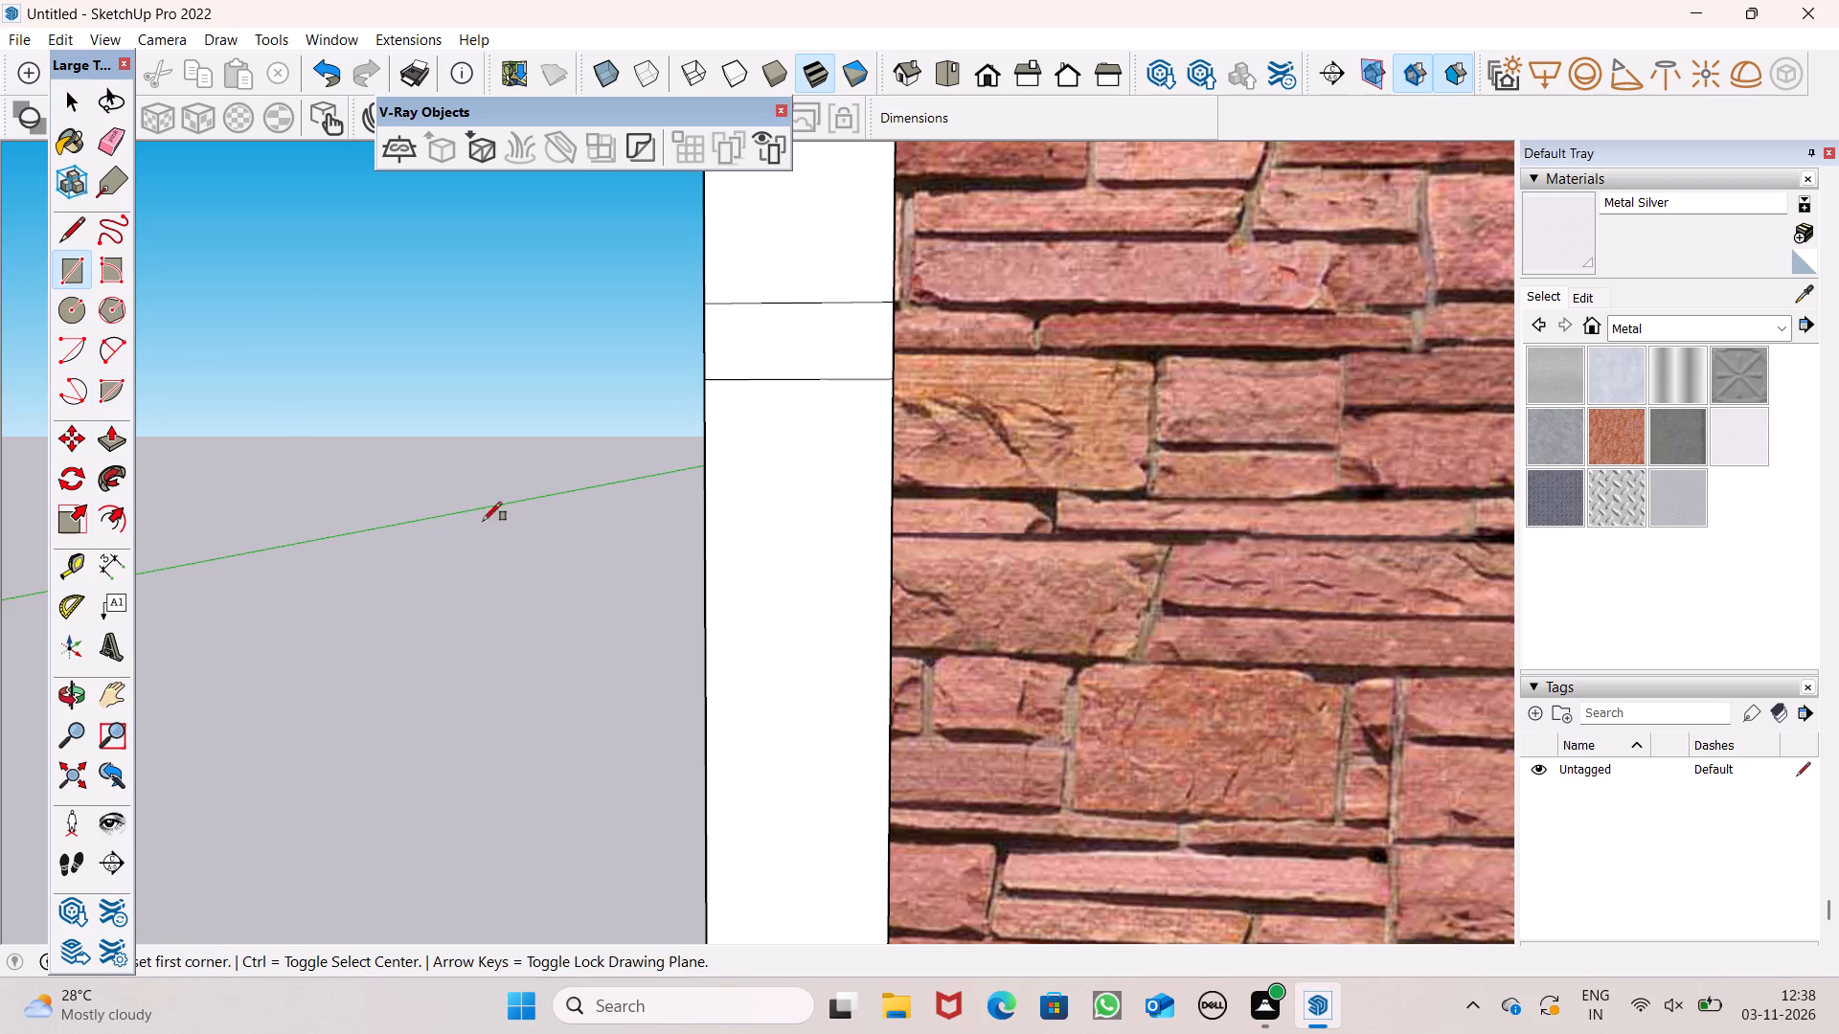
pyautogui.scroll(-2, 768, 557)
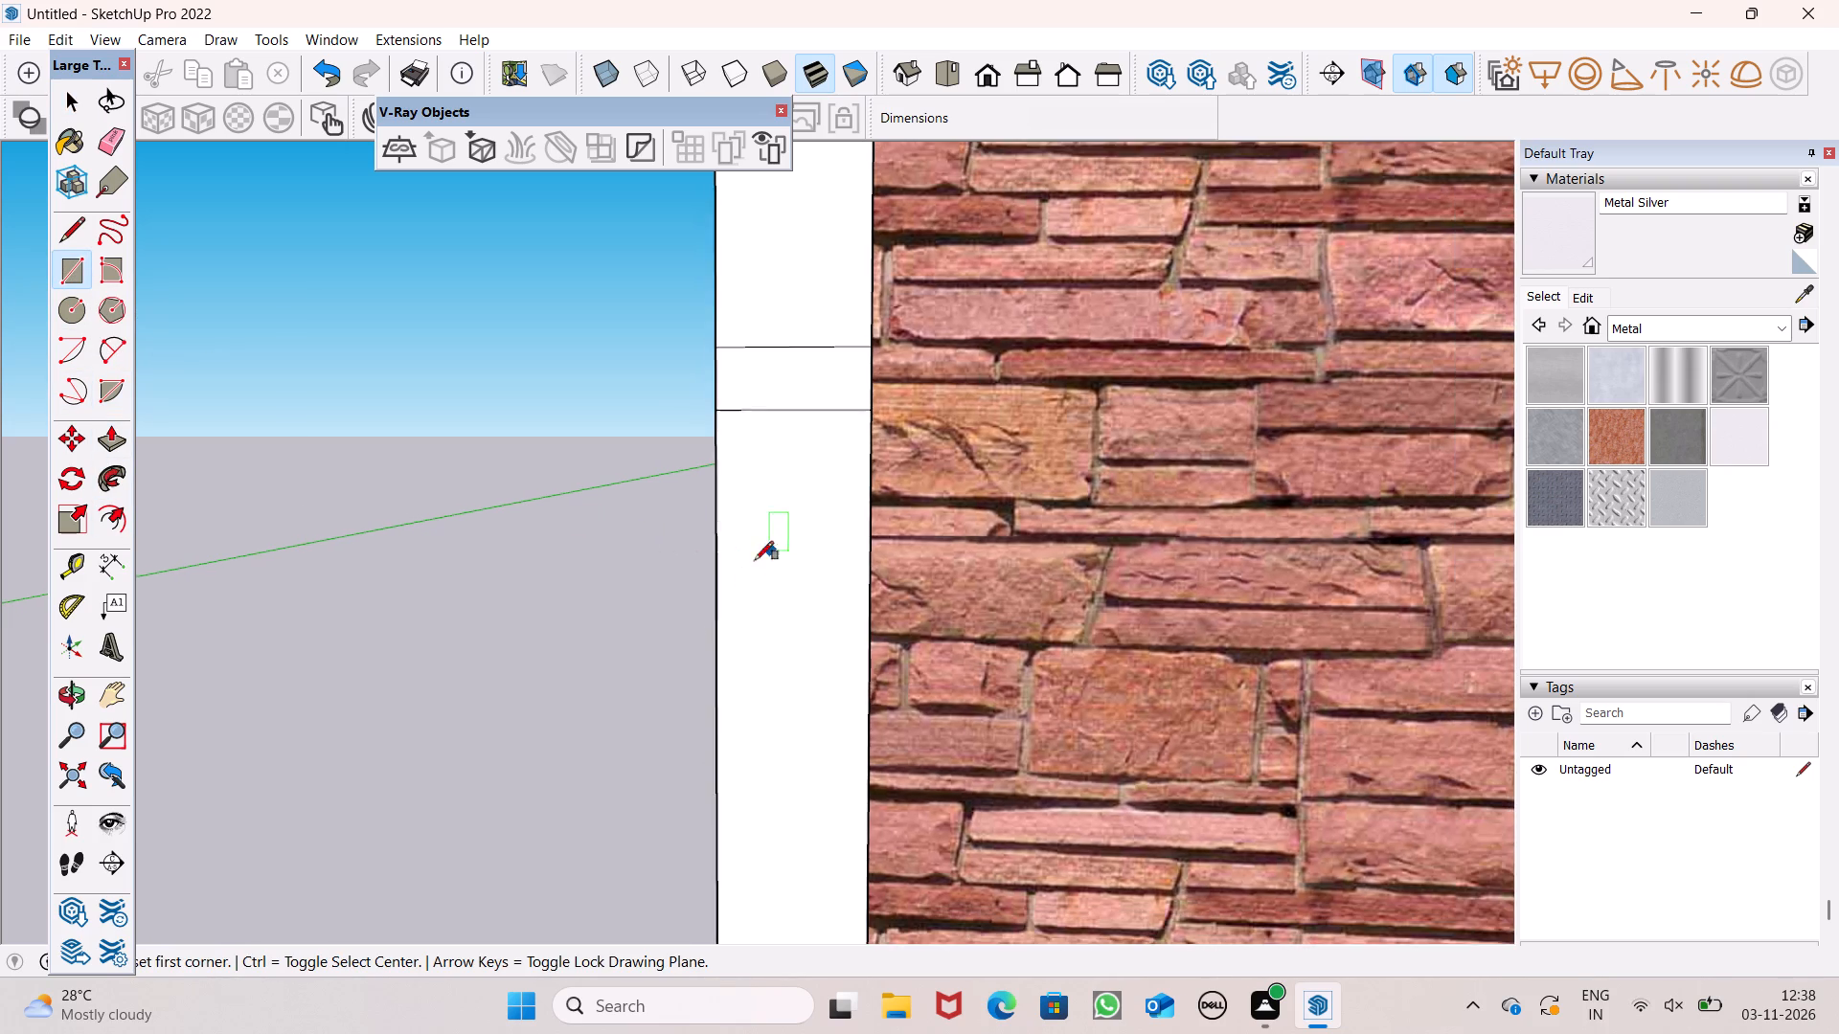
pyautogui.moveTo(739, 593); pyautogui.dragTo(774, 596, button='middle')
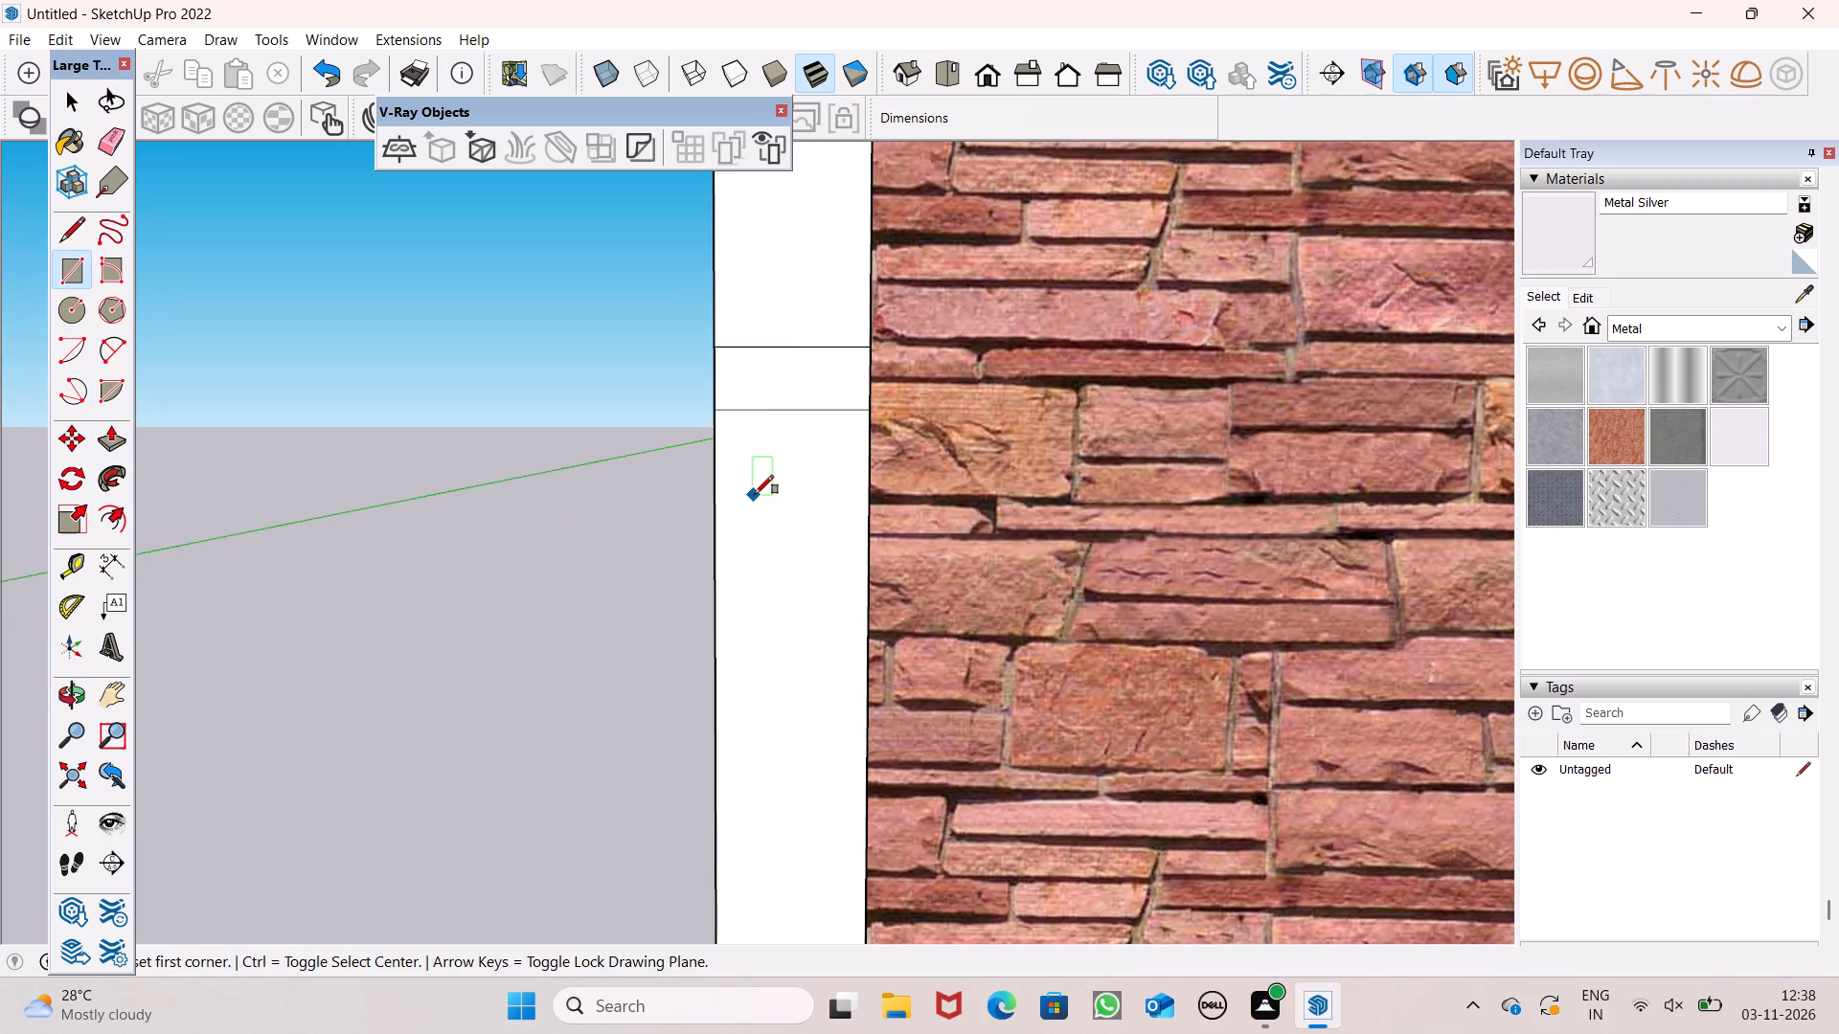
pyautogui.click(756, 493)
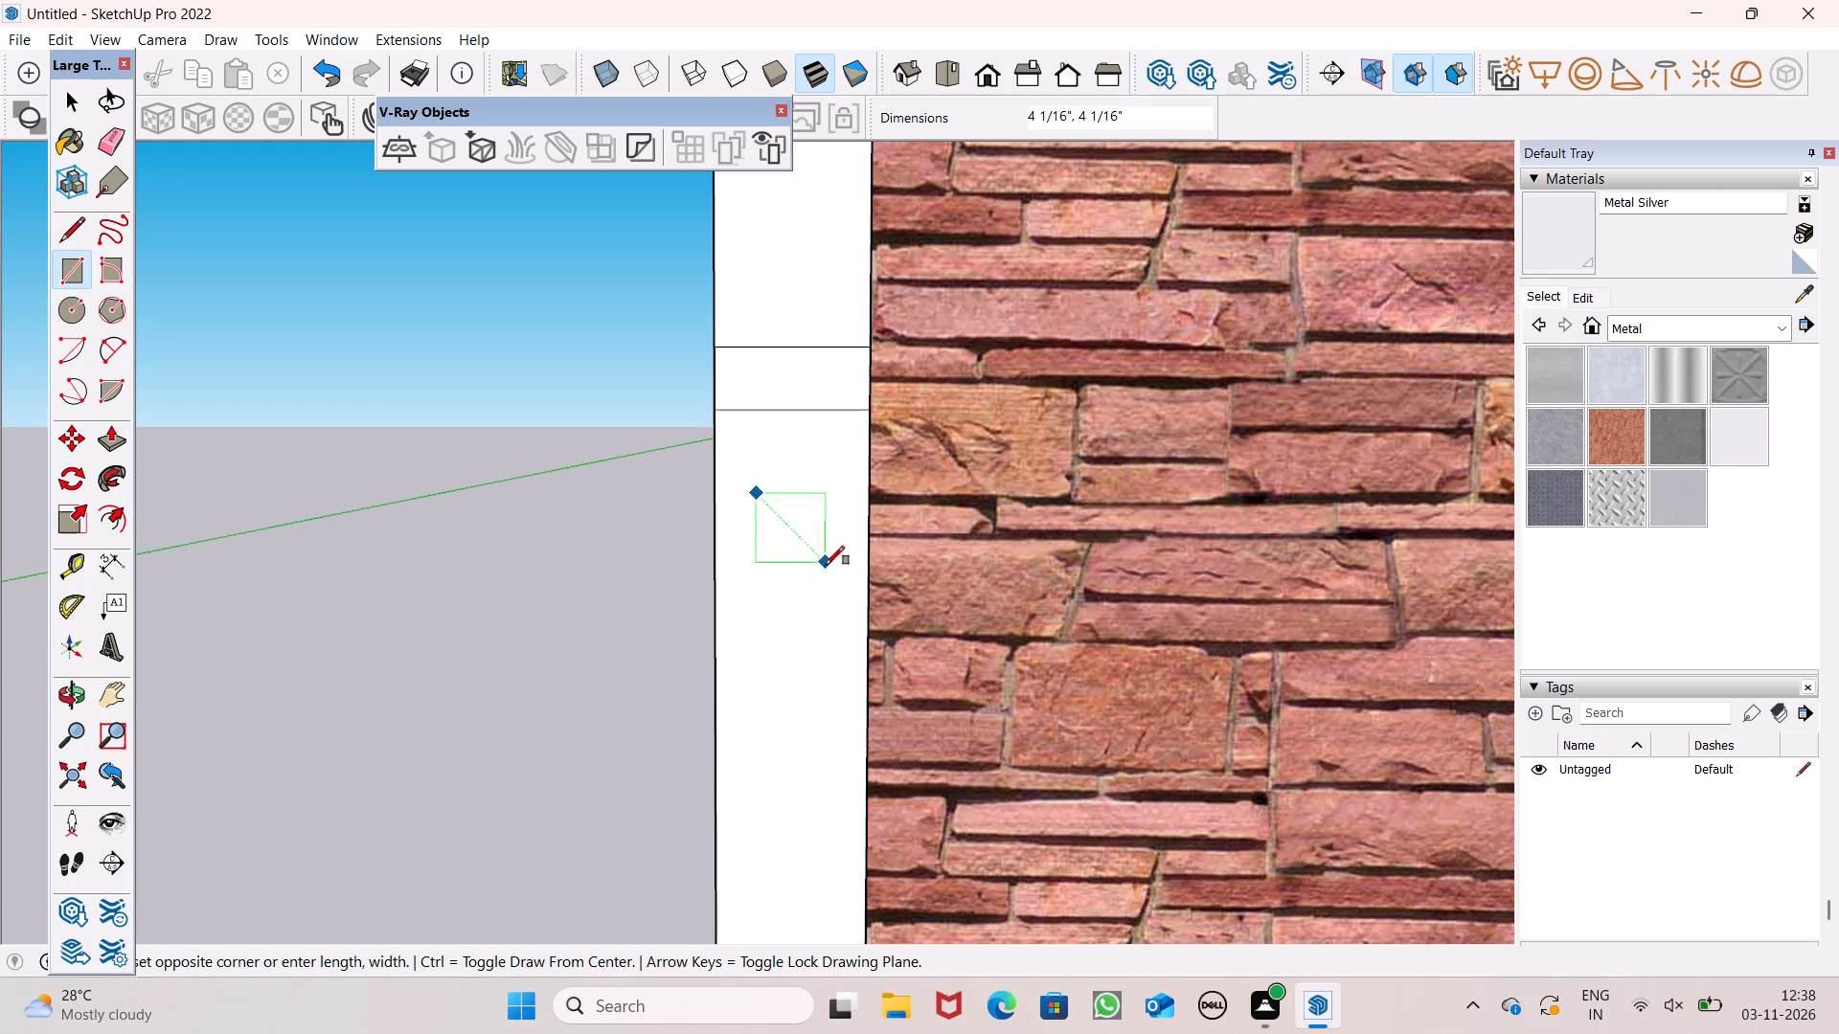
pyautogui.click(829, 567)
pyautogui.press('space')
# Copy the small square straight down the lowest-floor corner strip with Move, six copies spaced about 8 7/16" apart.
pyautogui.doubleClick(797, 544)
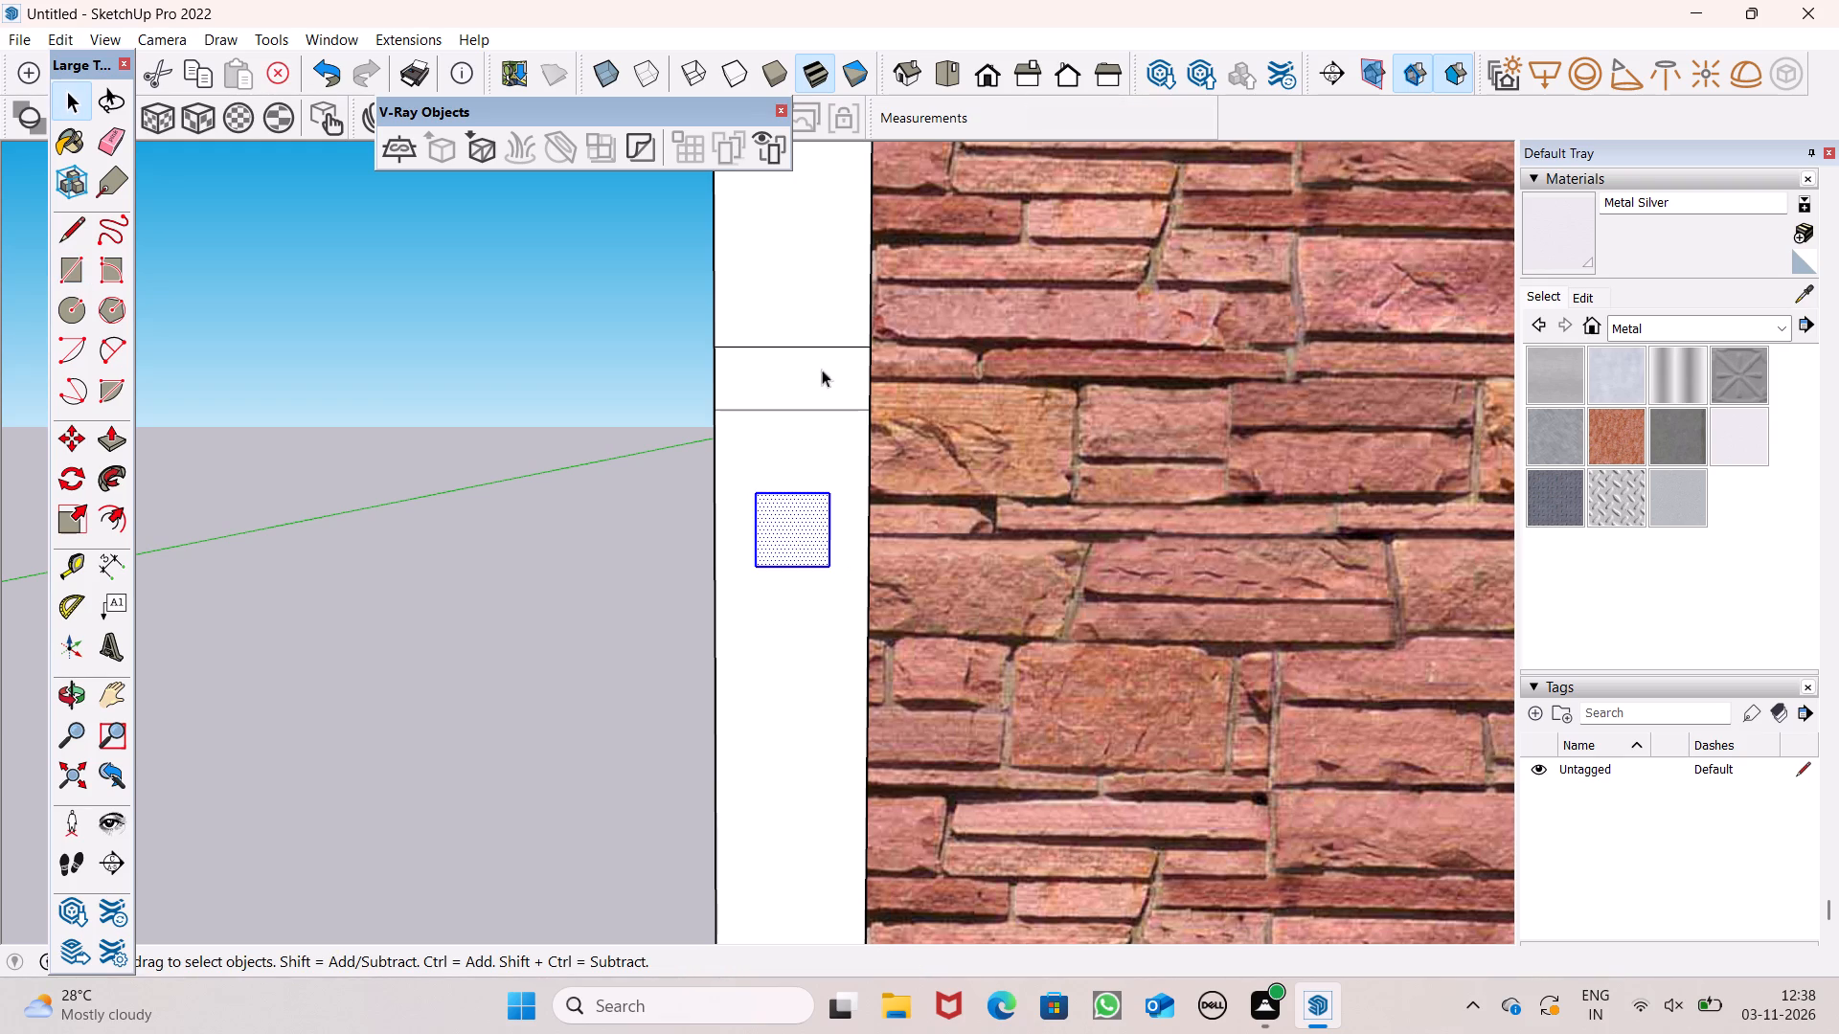
pyautogui.scroll(-3, 838, 325)
pyautogui.scroll(1, 840, 329)
pyautogui.scroll(-8, 840, 336)
pyautogui.press('n')
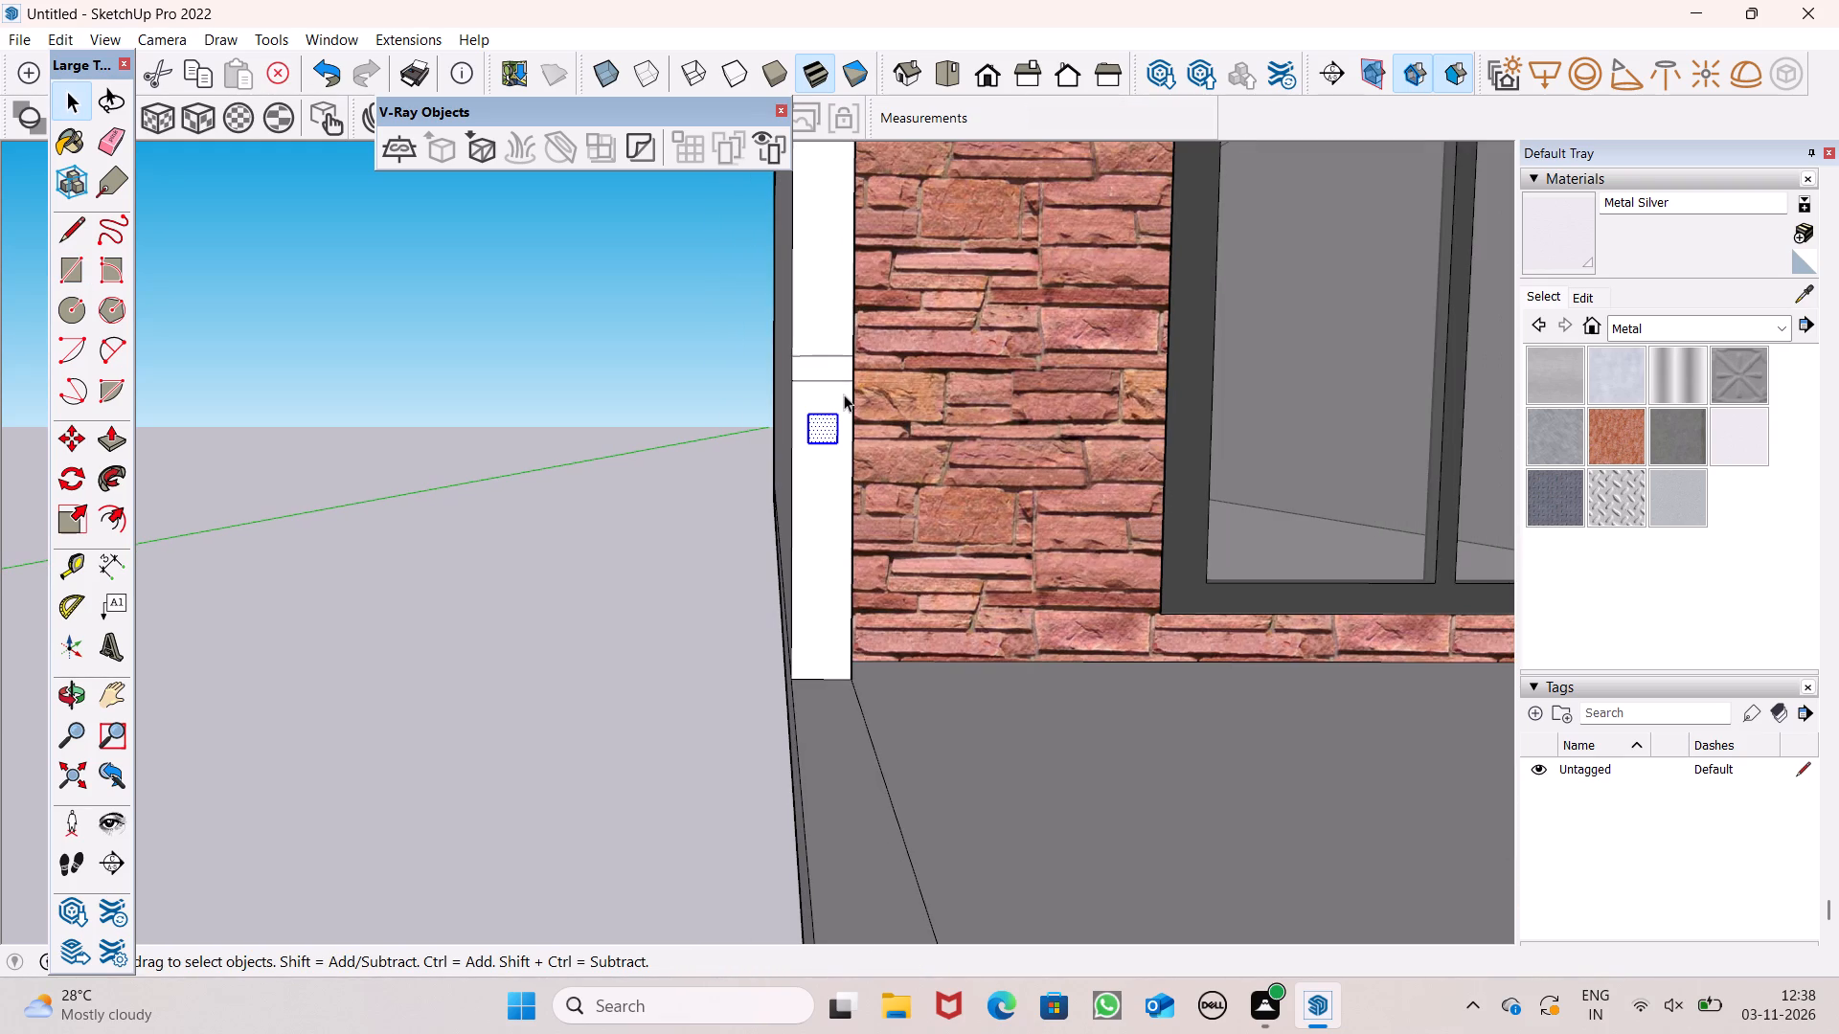
pyautogui.press('BackSpace')
pyautogui.press('m')
pyautogui.press('Return')
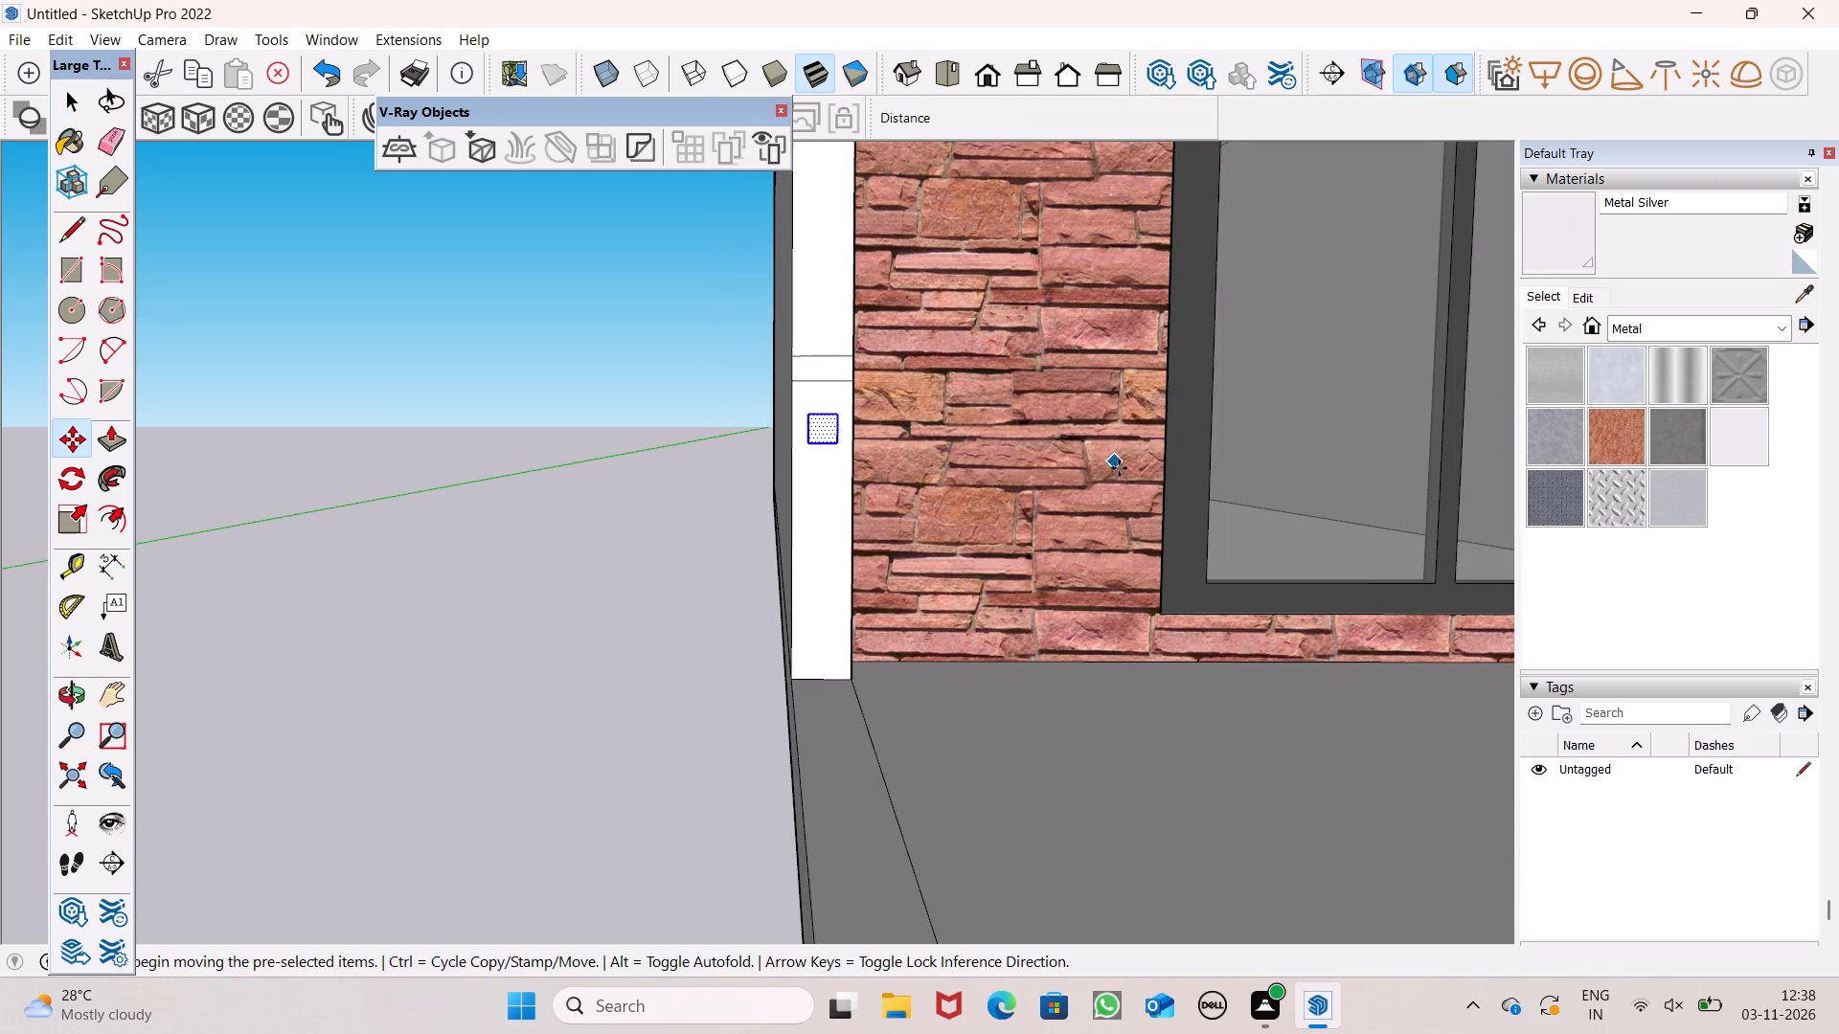
pyautogui.scroll(4, 1101, 463)
pyautogui.scroll(-5, 1103, 489)
pyautogui.moveTo(1058, 522); pyautogui.dragTo(1003, 579, button='middle')
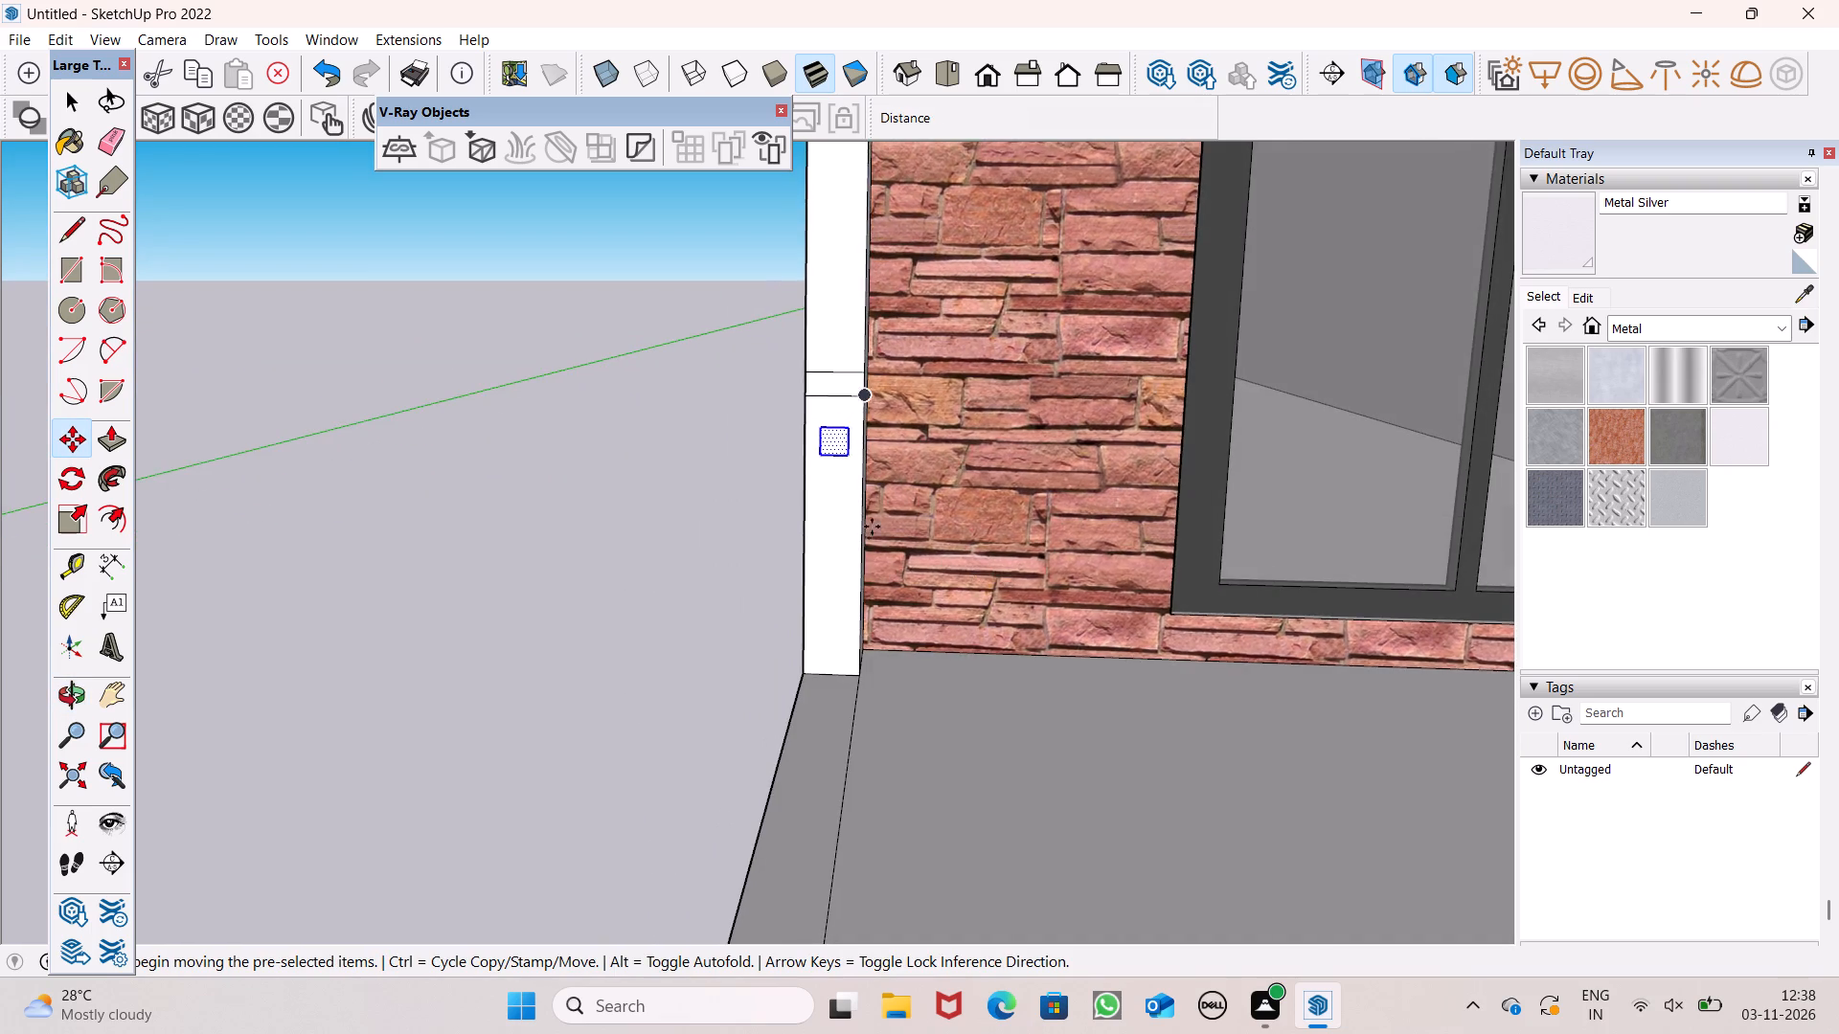
pyautogui.scroll(7, 859, 495)
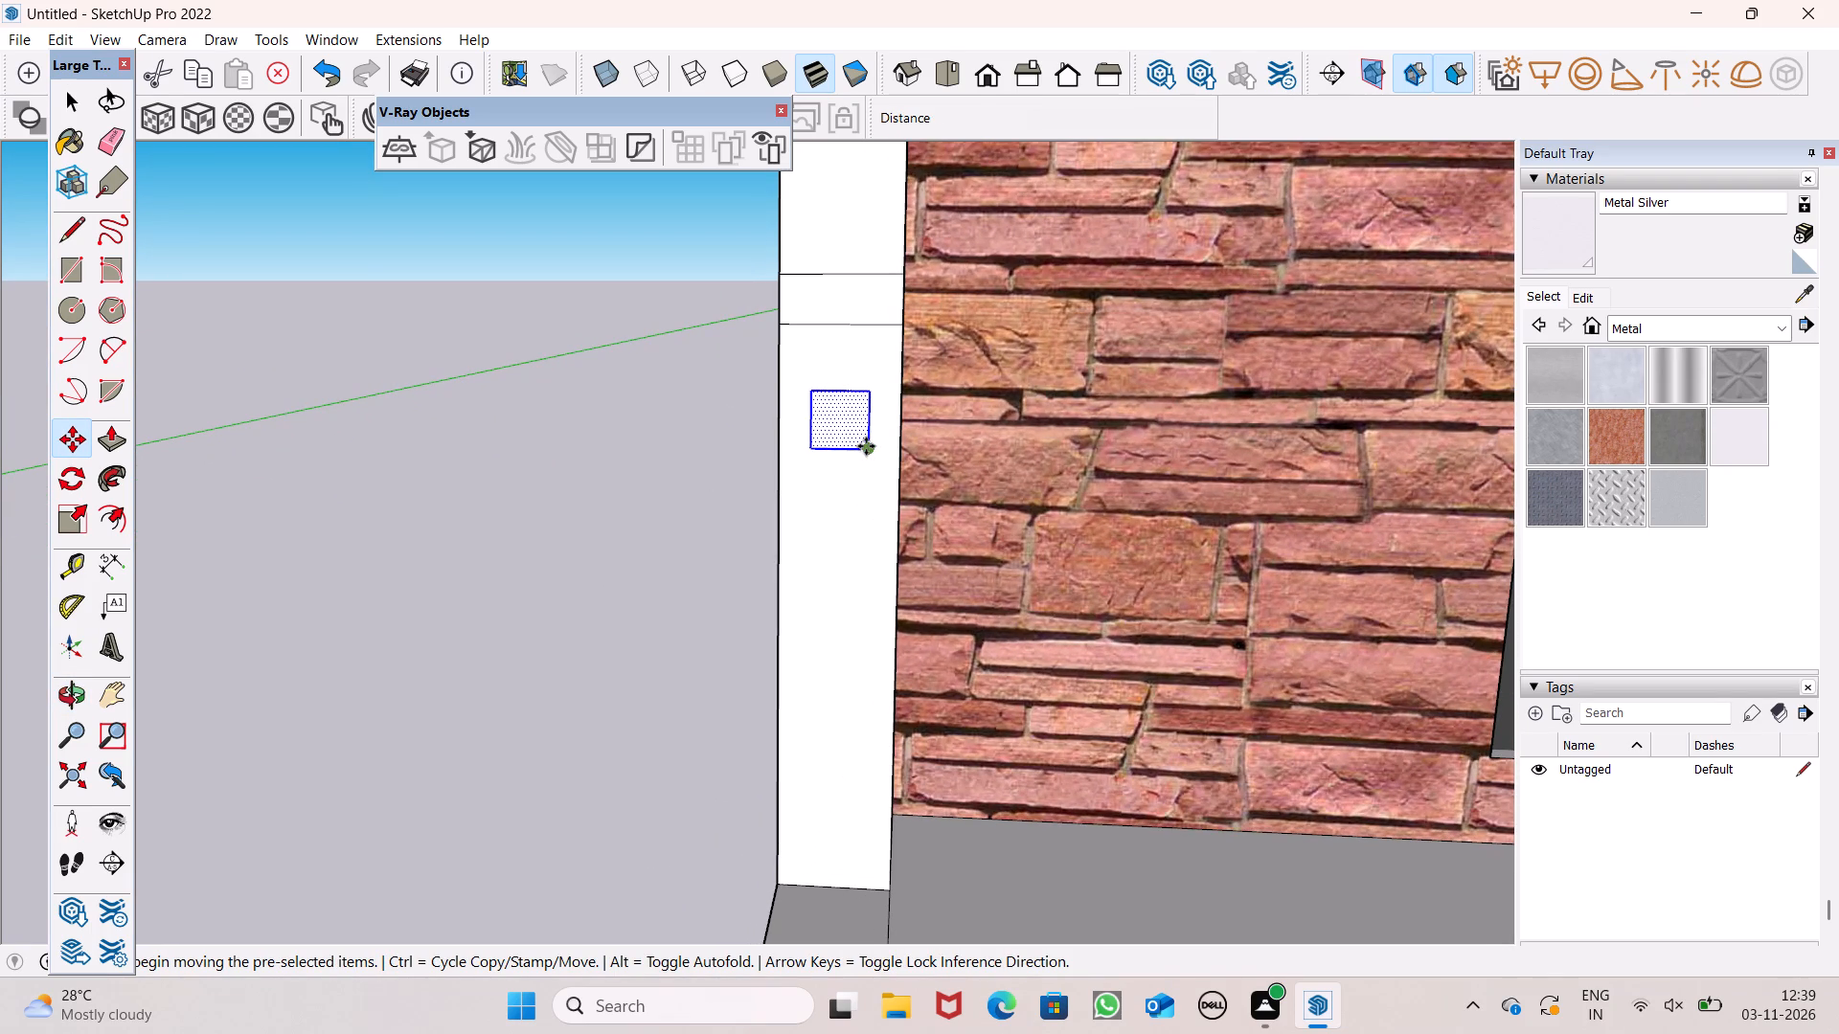
pyautogui.moveTo(866, 447); pyautogui.dragTo(870, 470)
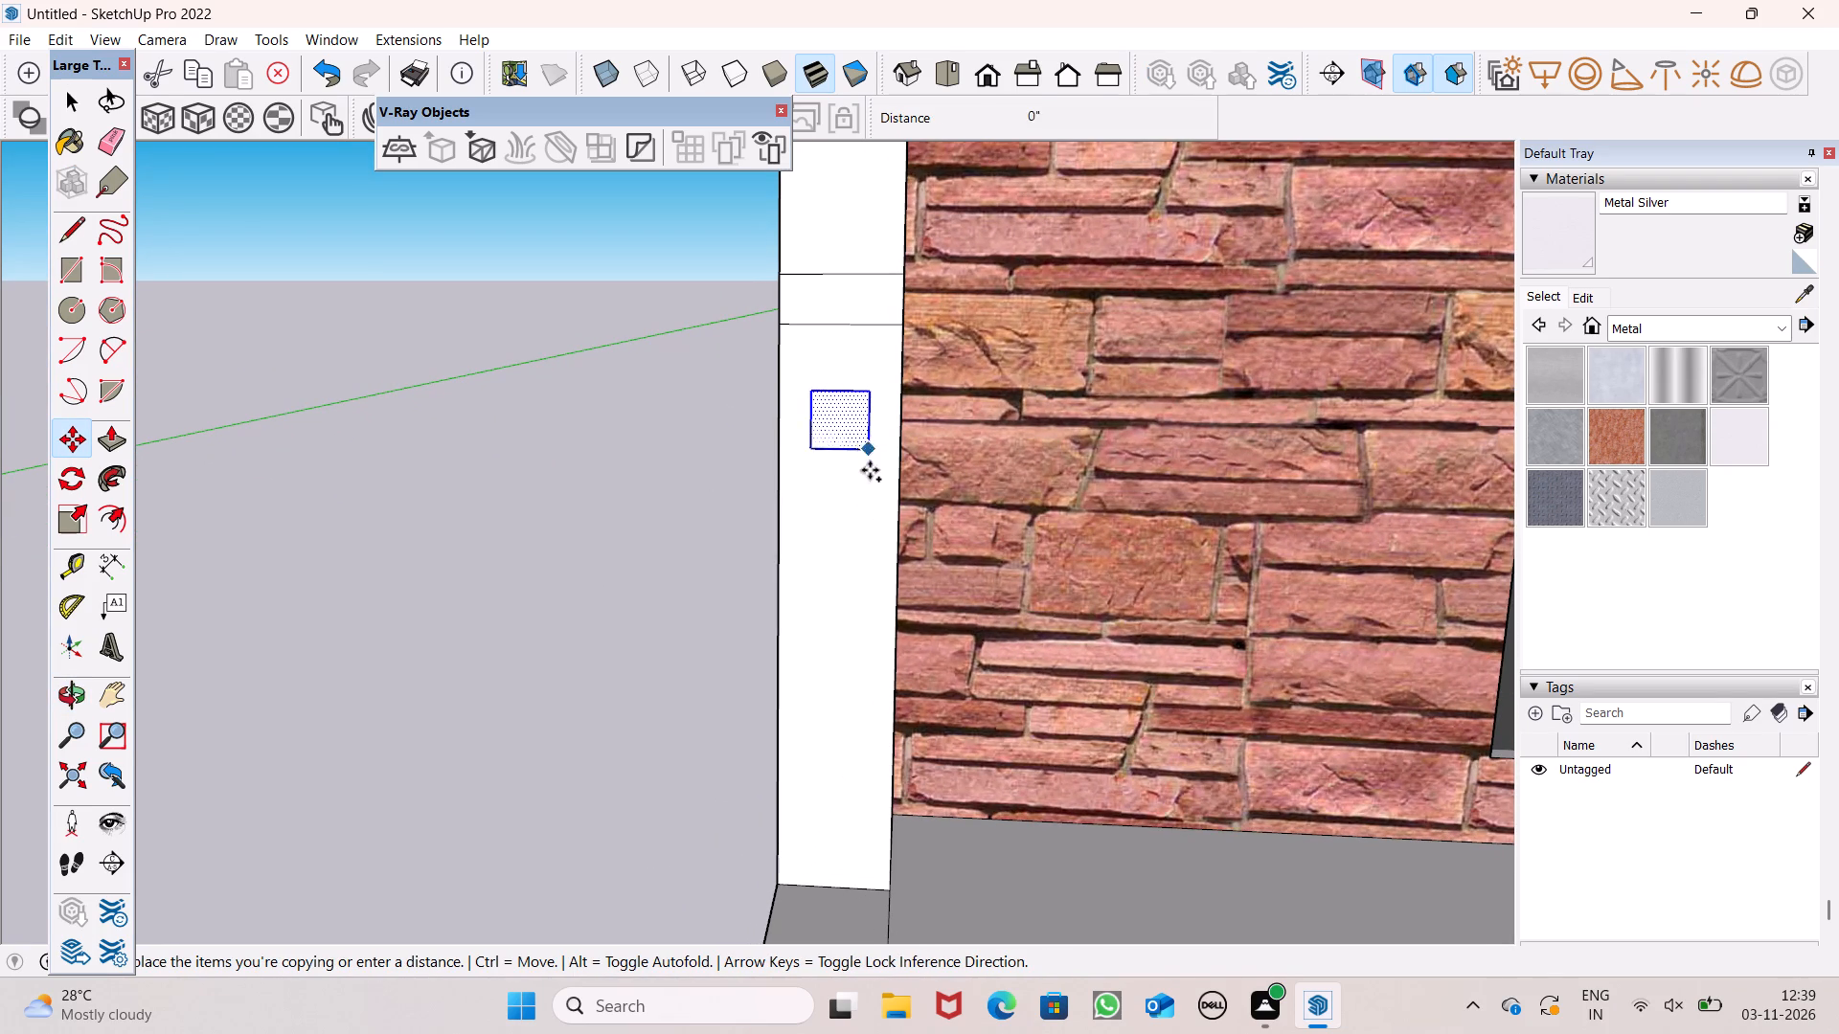
pyautogui.moveTo(870, 470); pyautogui.dragTo(879, 561)
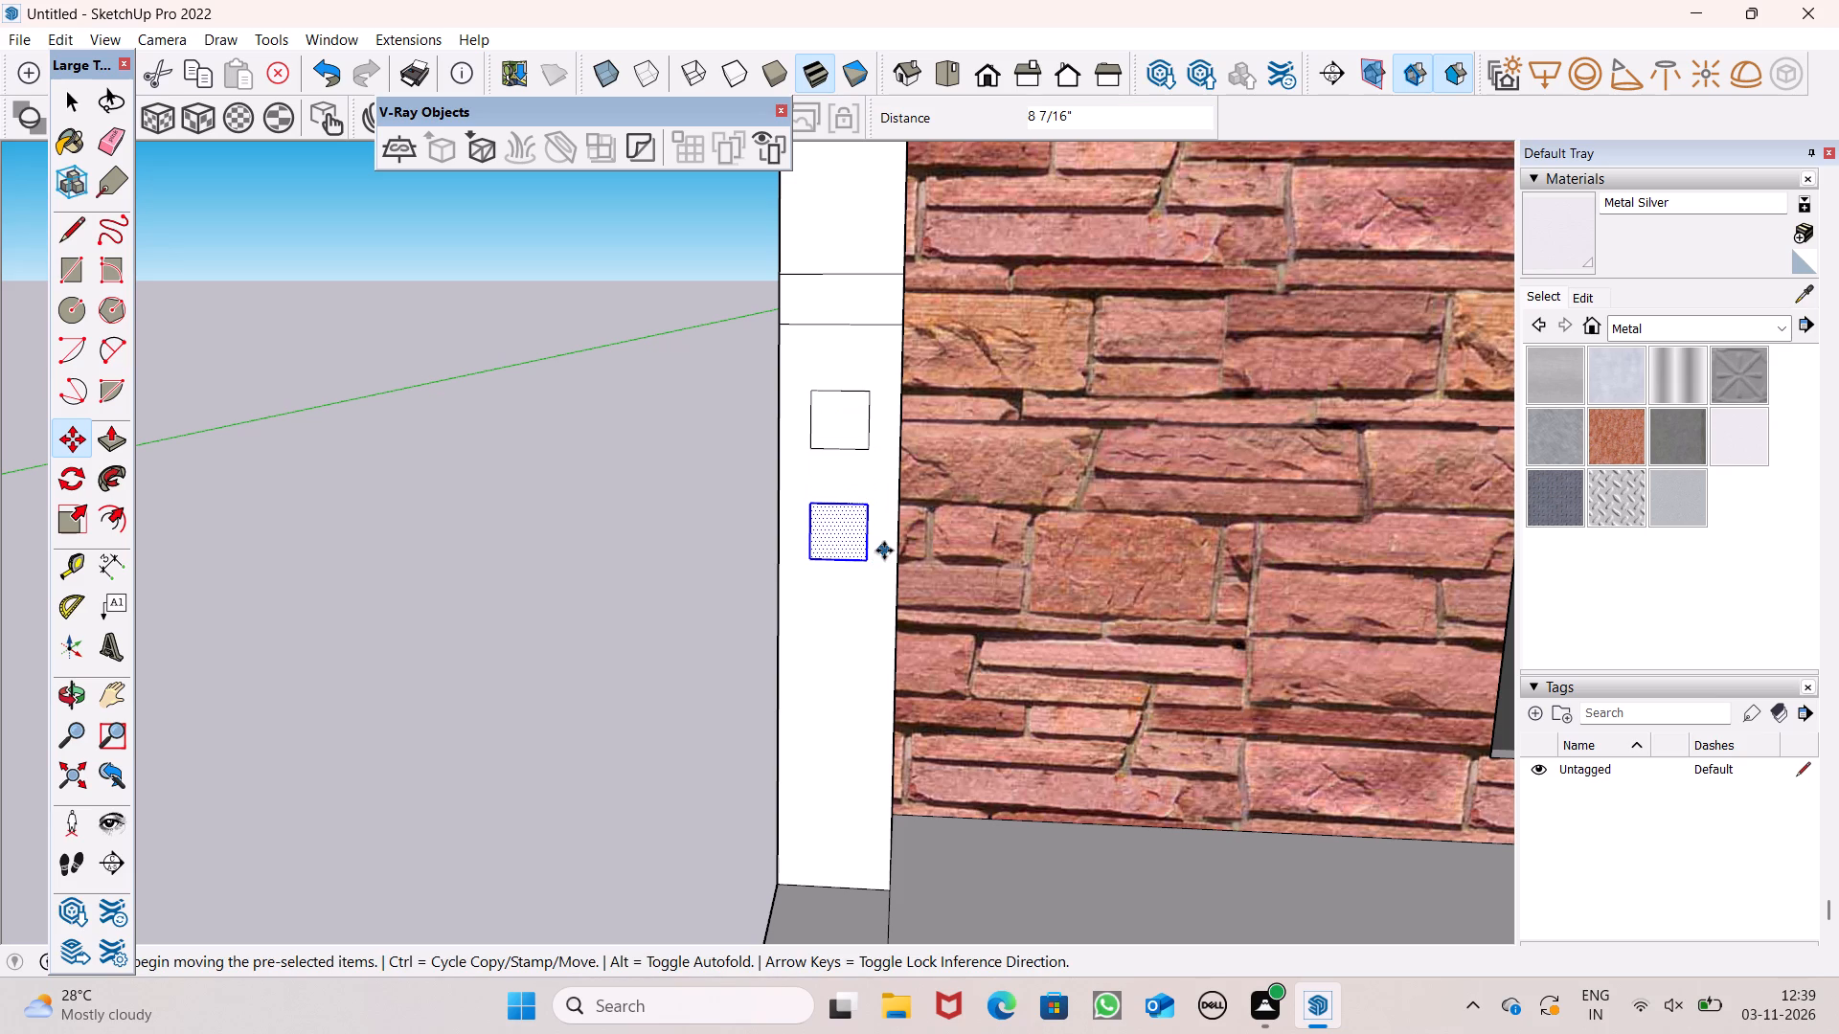
pyautogui.hotkey('shift', '*')
pyautogui.press('6')
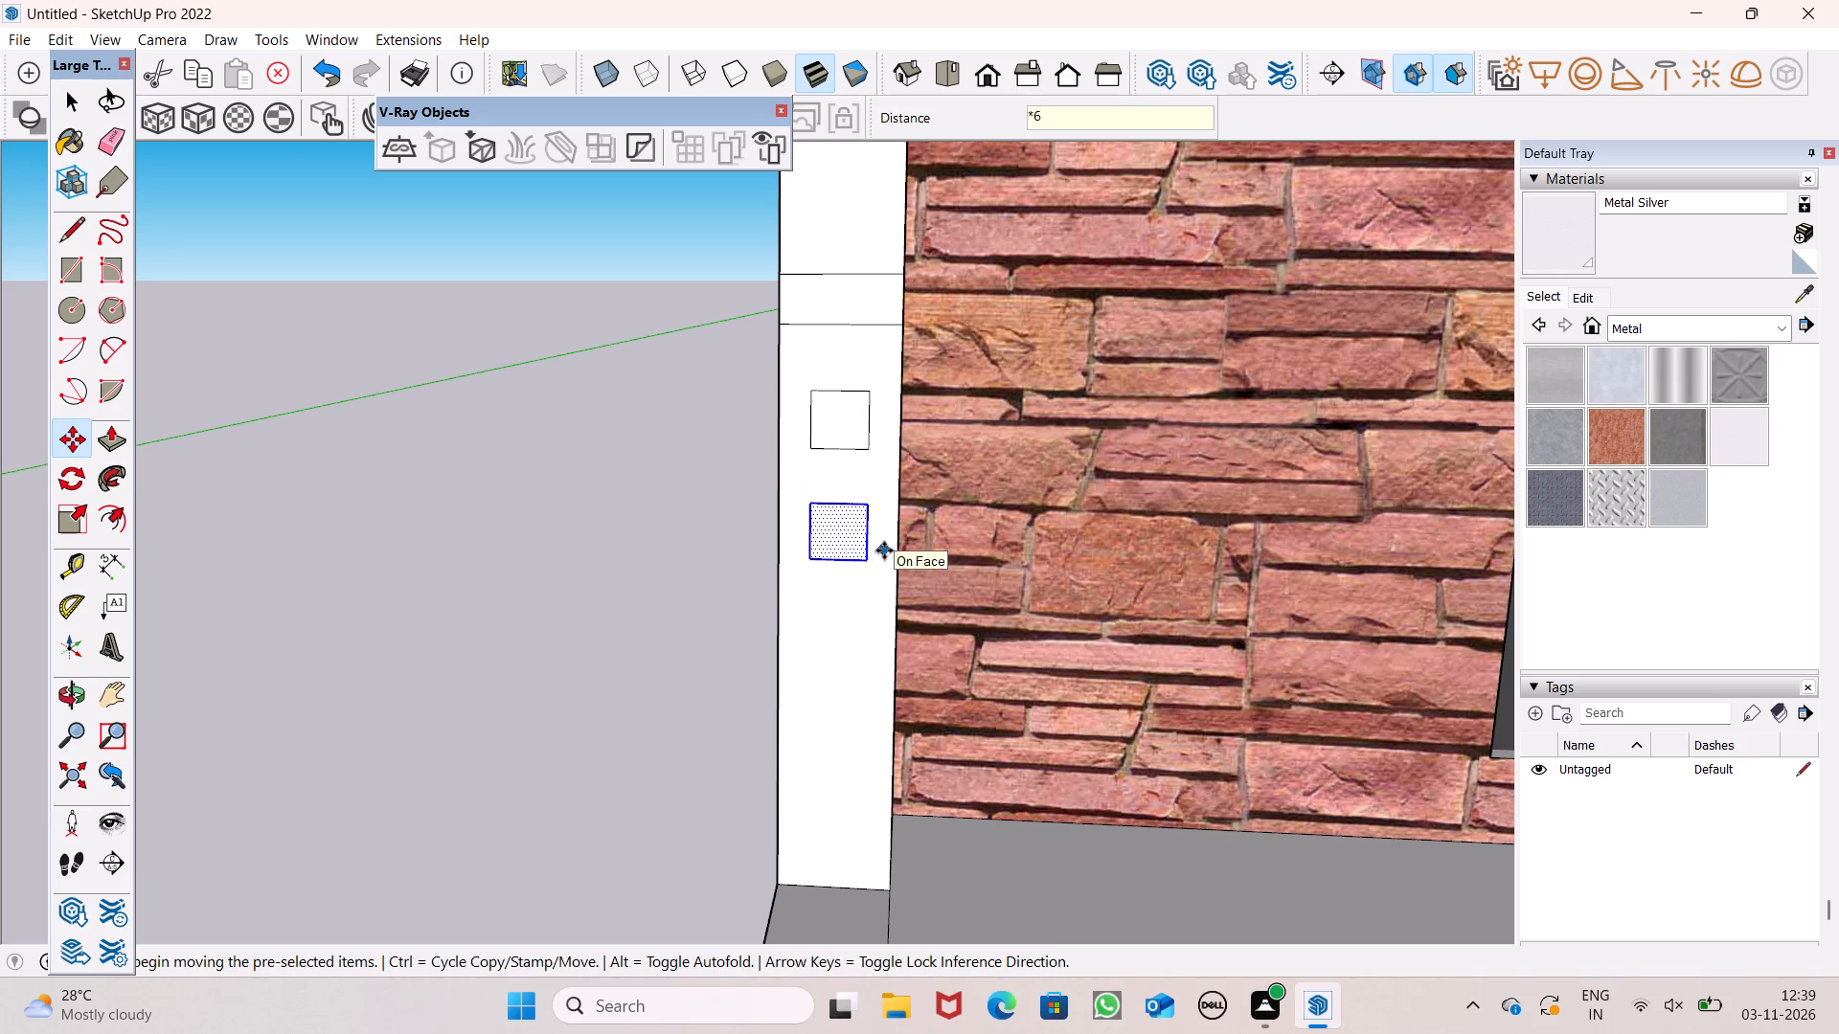
pyautogui.press('Return')
pyautogui.press('space')
# Draw a square about 4 1/16" on a side on the second-floor white corner strip, just below its paired division lines.
pyautogui.scroll(-5, 921, 472)
pyautogui.scroll(-4, 679, 446)
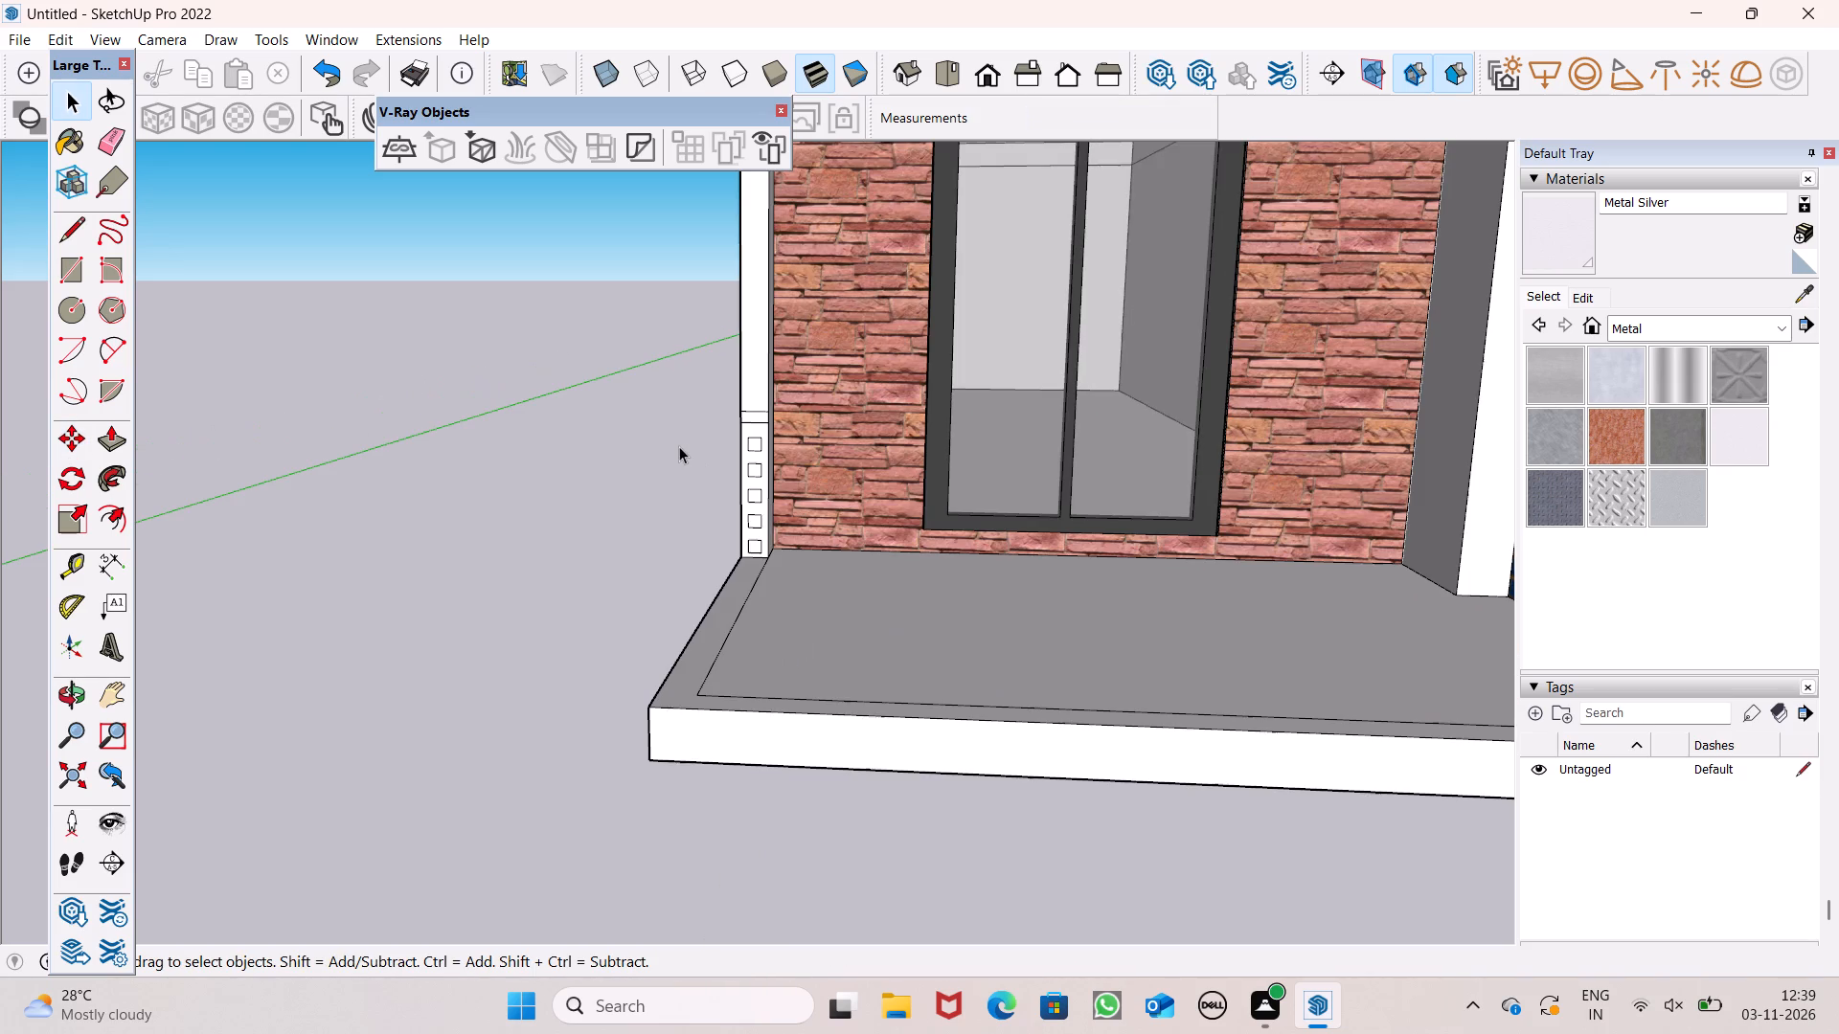
pyautogui.scroll(2, 721, 567)
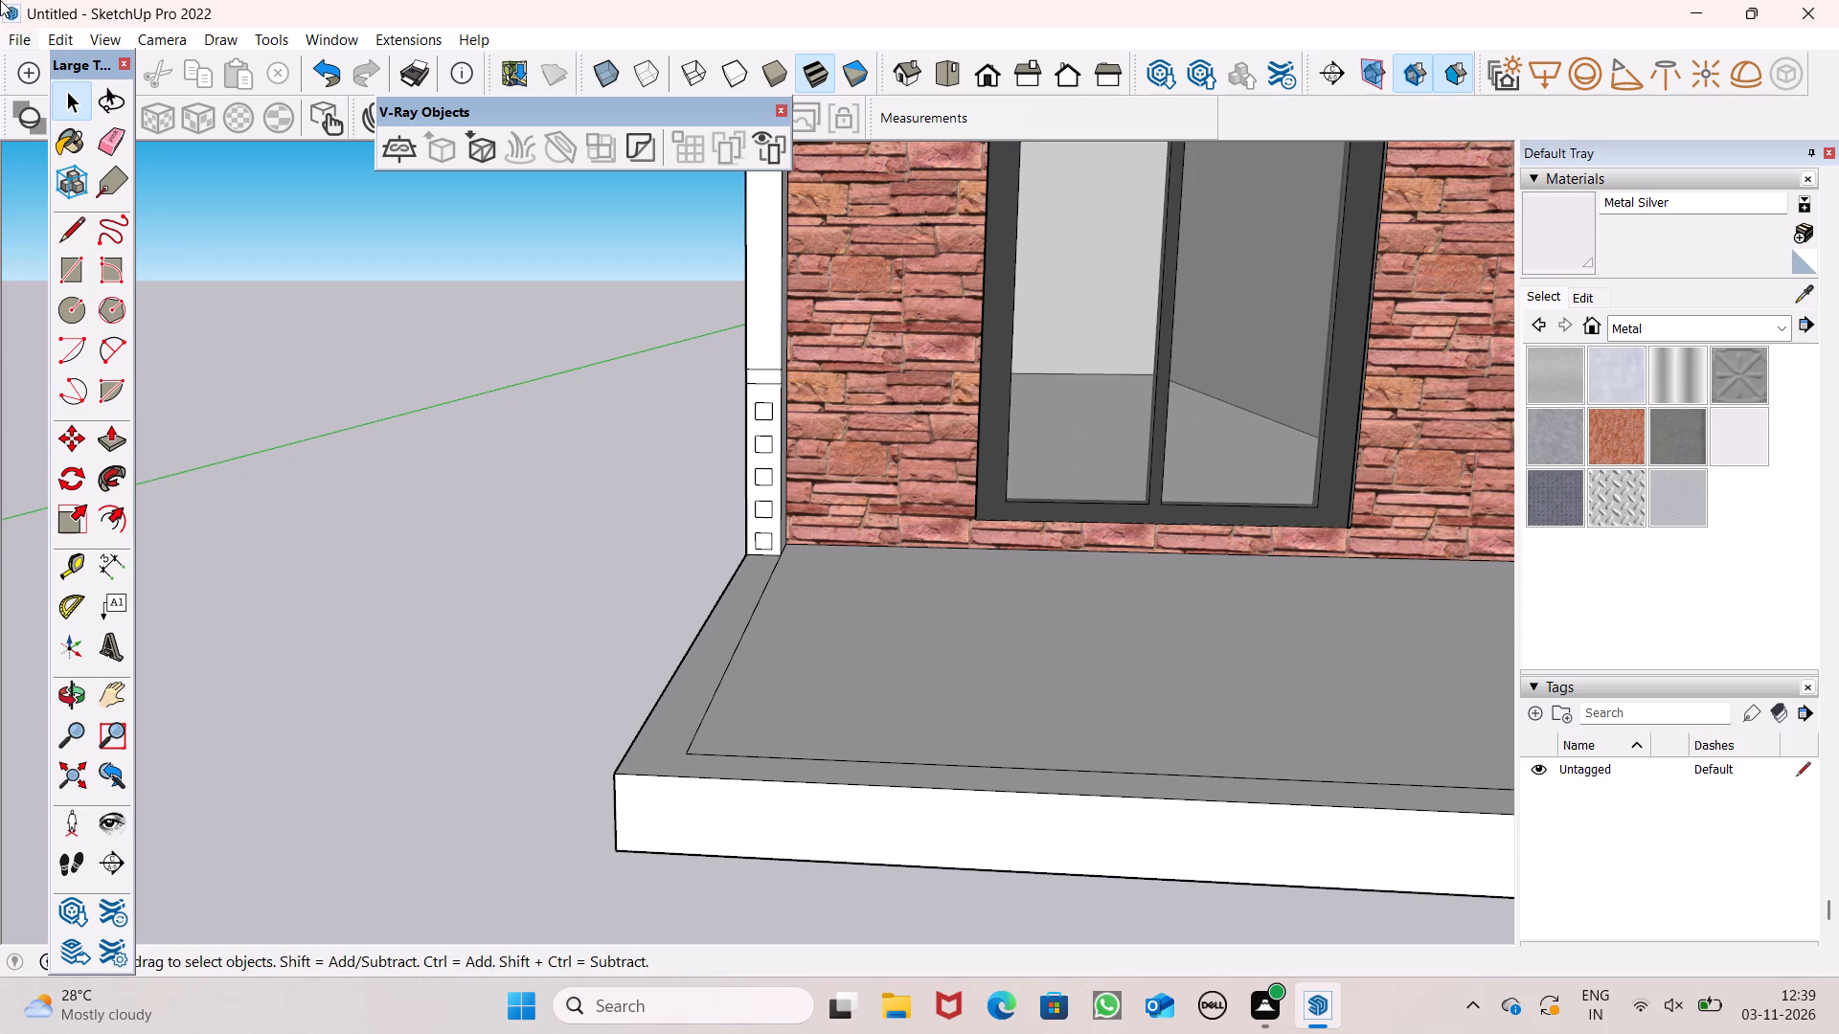
pyautogui.scroll(-7, 617, 398)
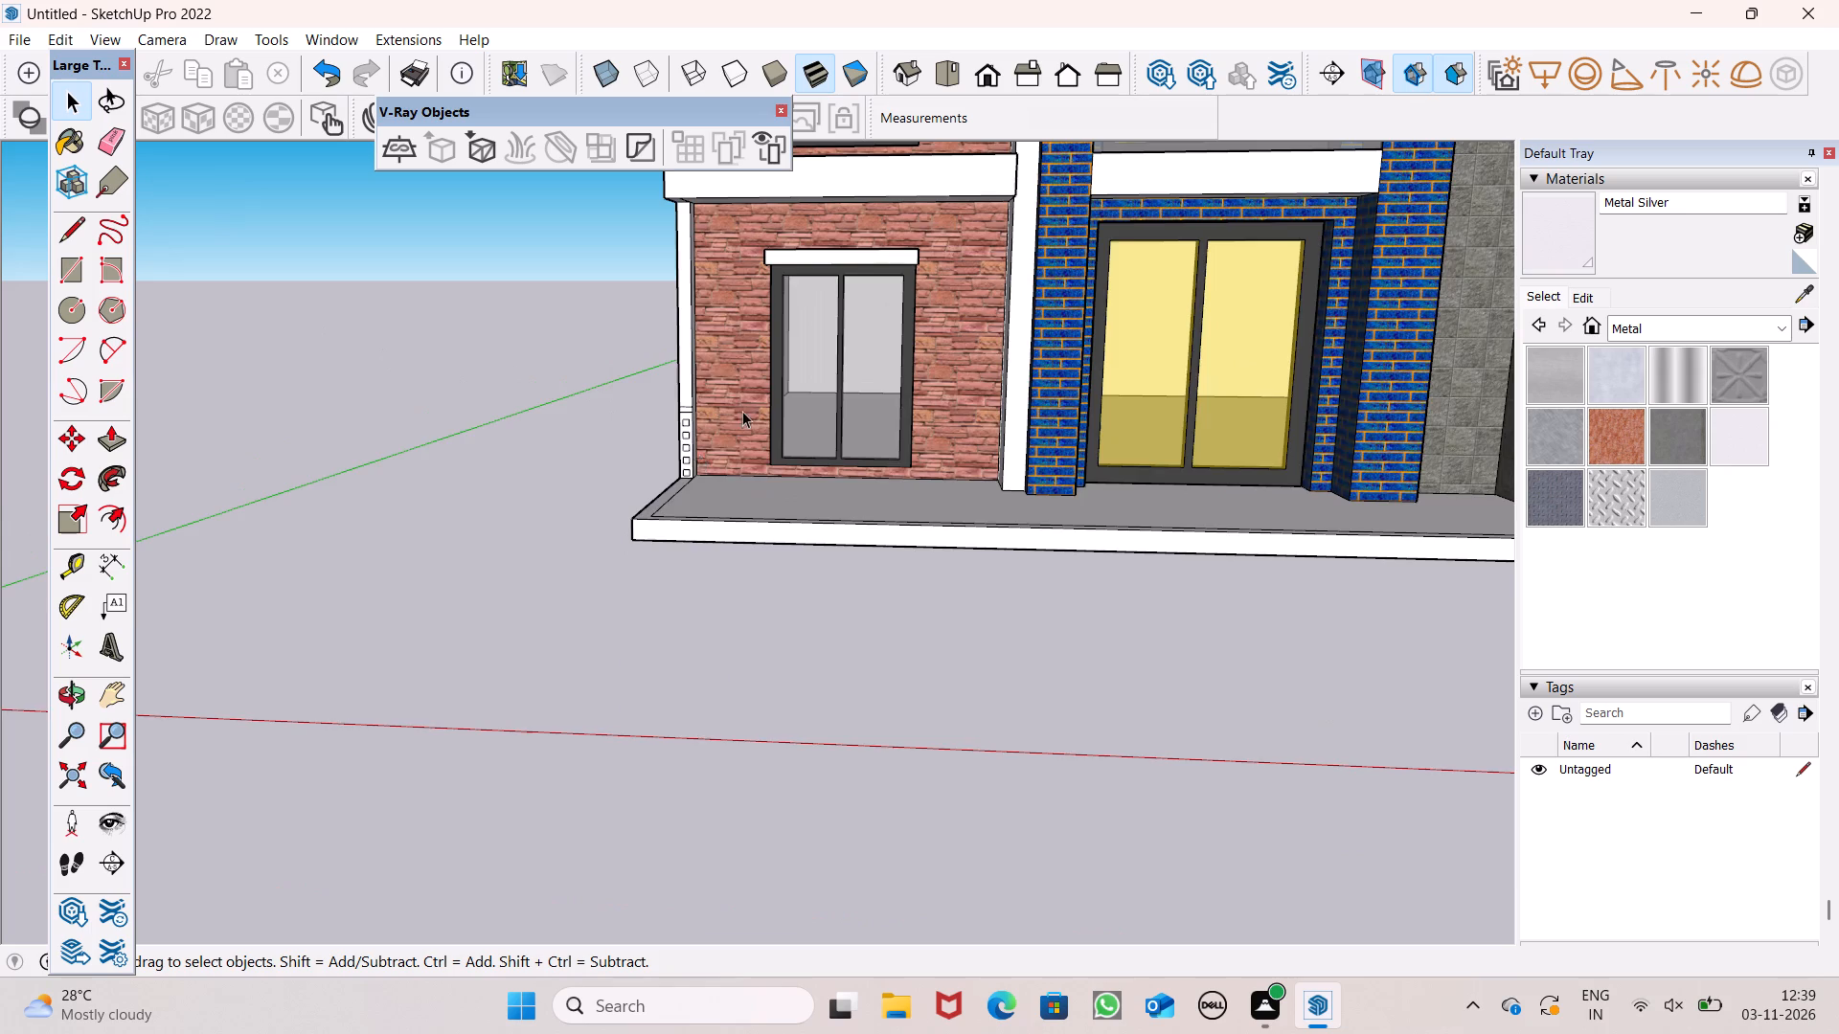
pyautogui.scroll(-3, 742, 411)
pyautogui.scroll(-3, 790, 255)
pyautogui.scroll(-6, 814, 359)
pyautogui.scroll(2, 776, 94)
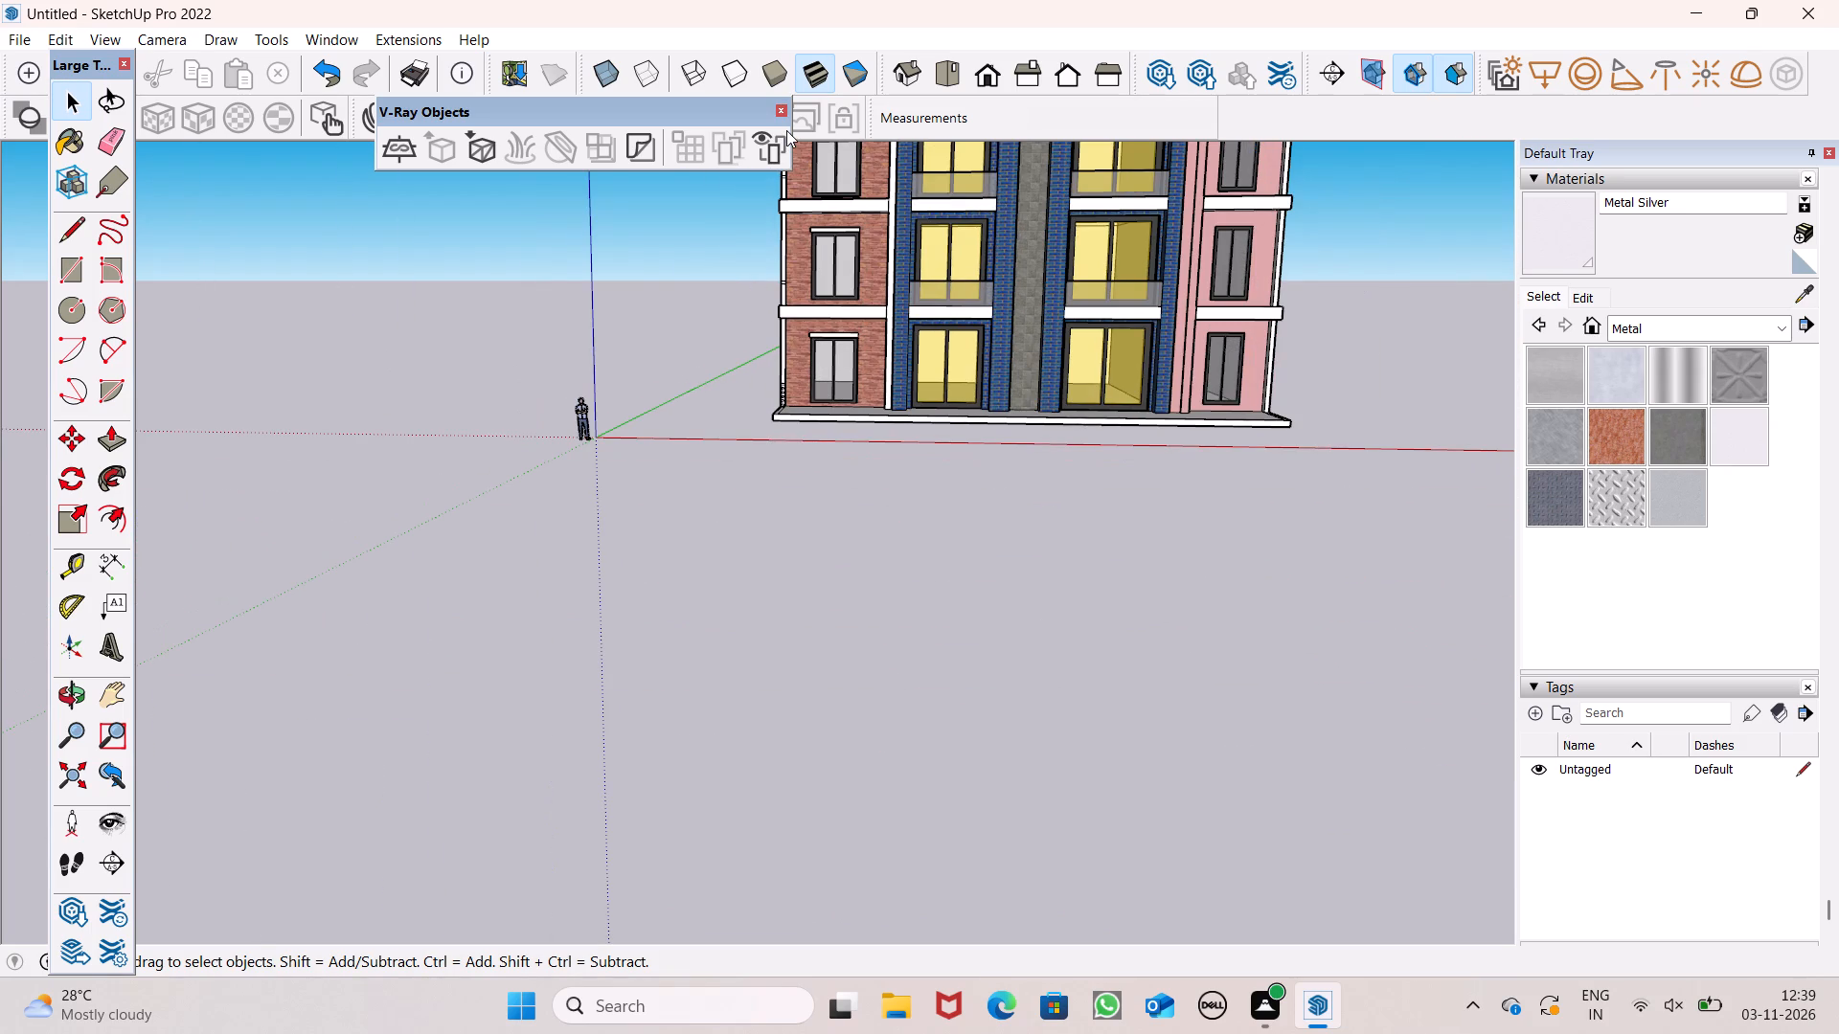
pyautogui.scroll(1, 786, 130)
pyautogui.scroll(16, 783, 269)
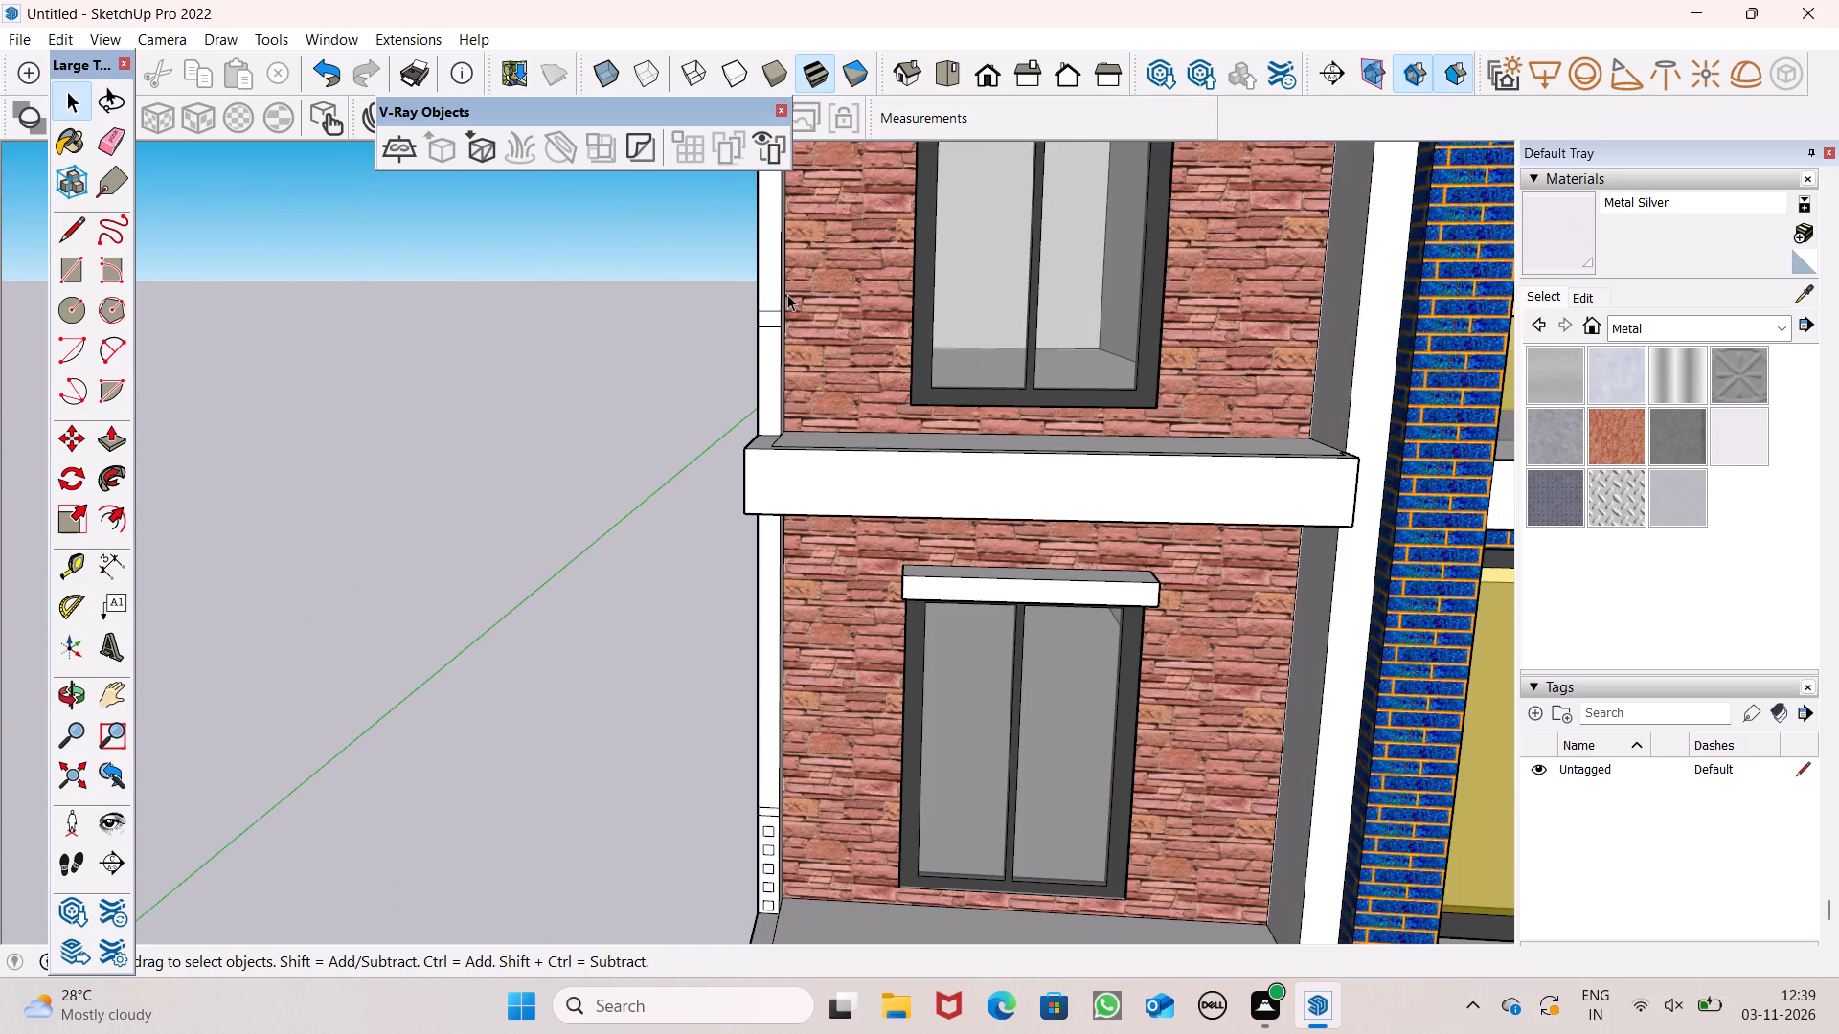
pyautogui.scroll(3, 787, 294)
pyautogui.click(68, 261)
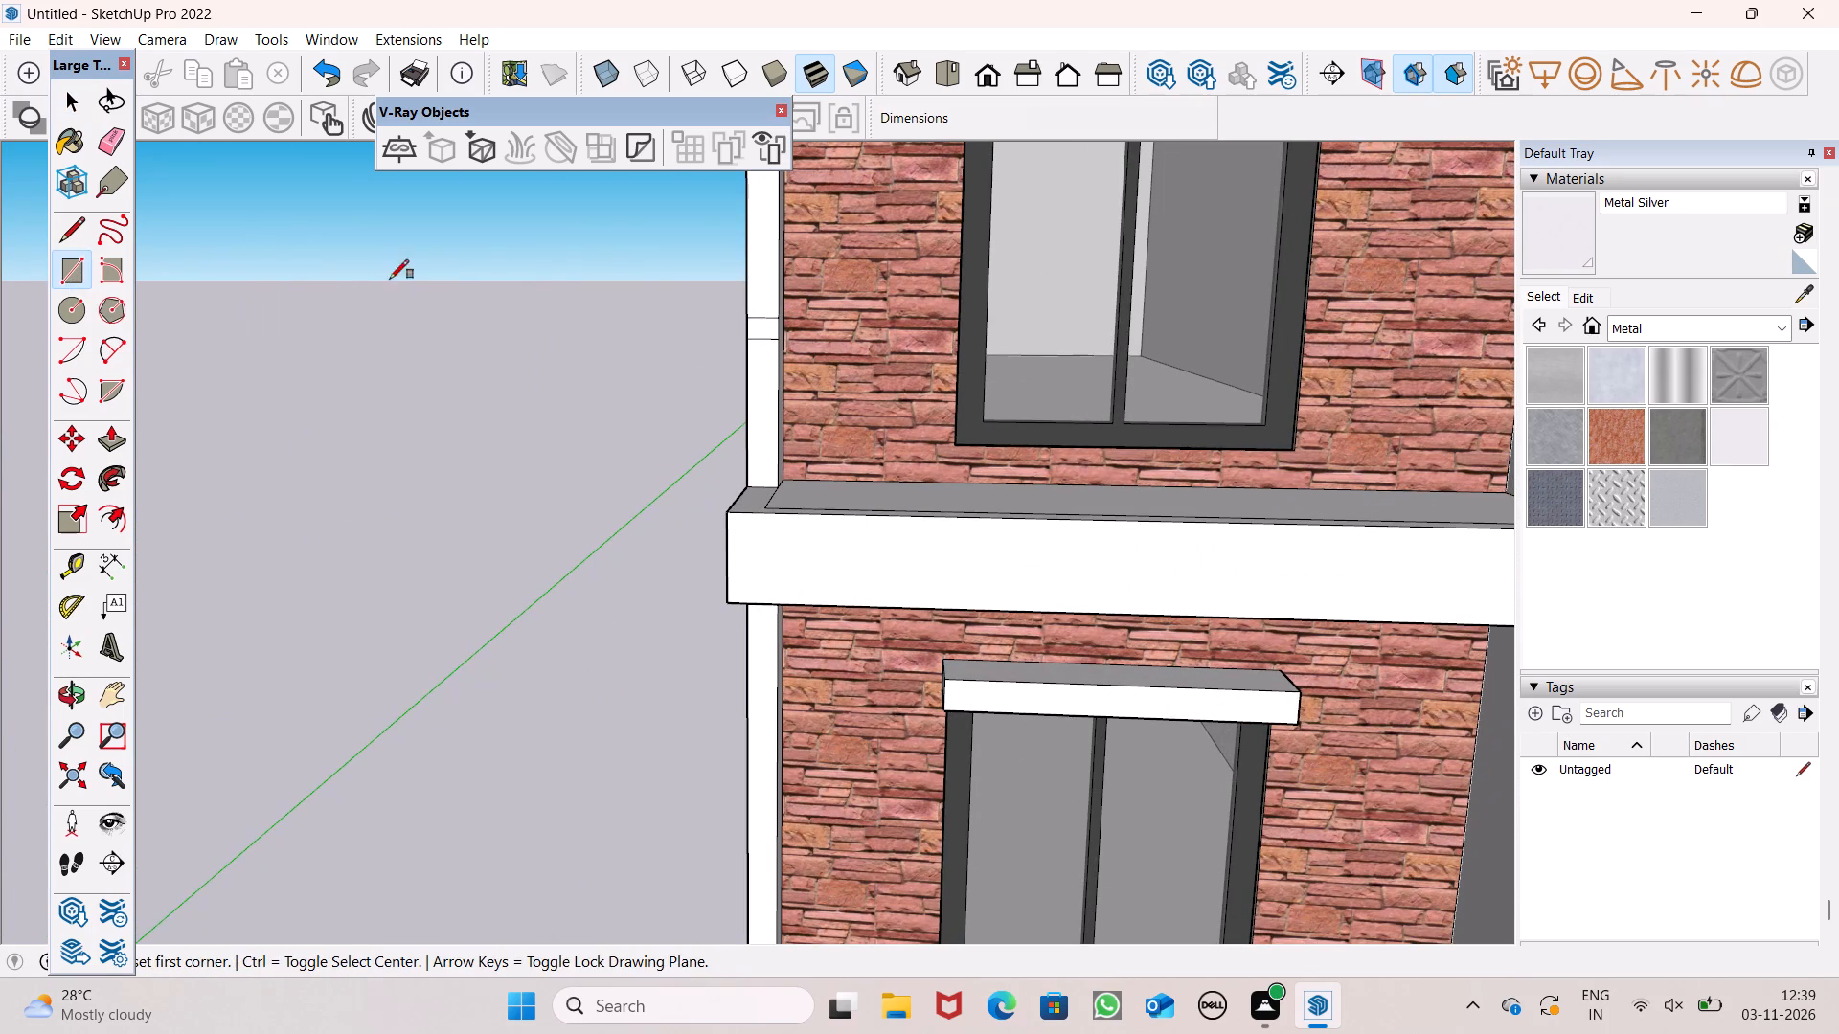
pyautogui.moveTo(390, 279); pyautogui.dragTo(450, 308, button='middle')
pyautogui.scroll(11, 773, 368)
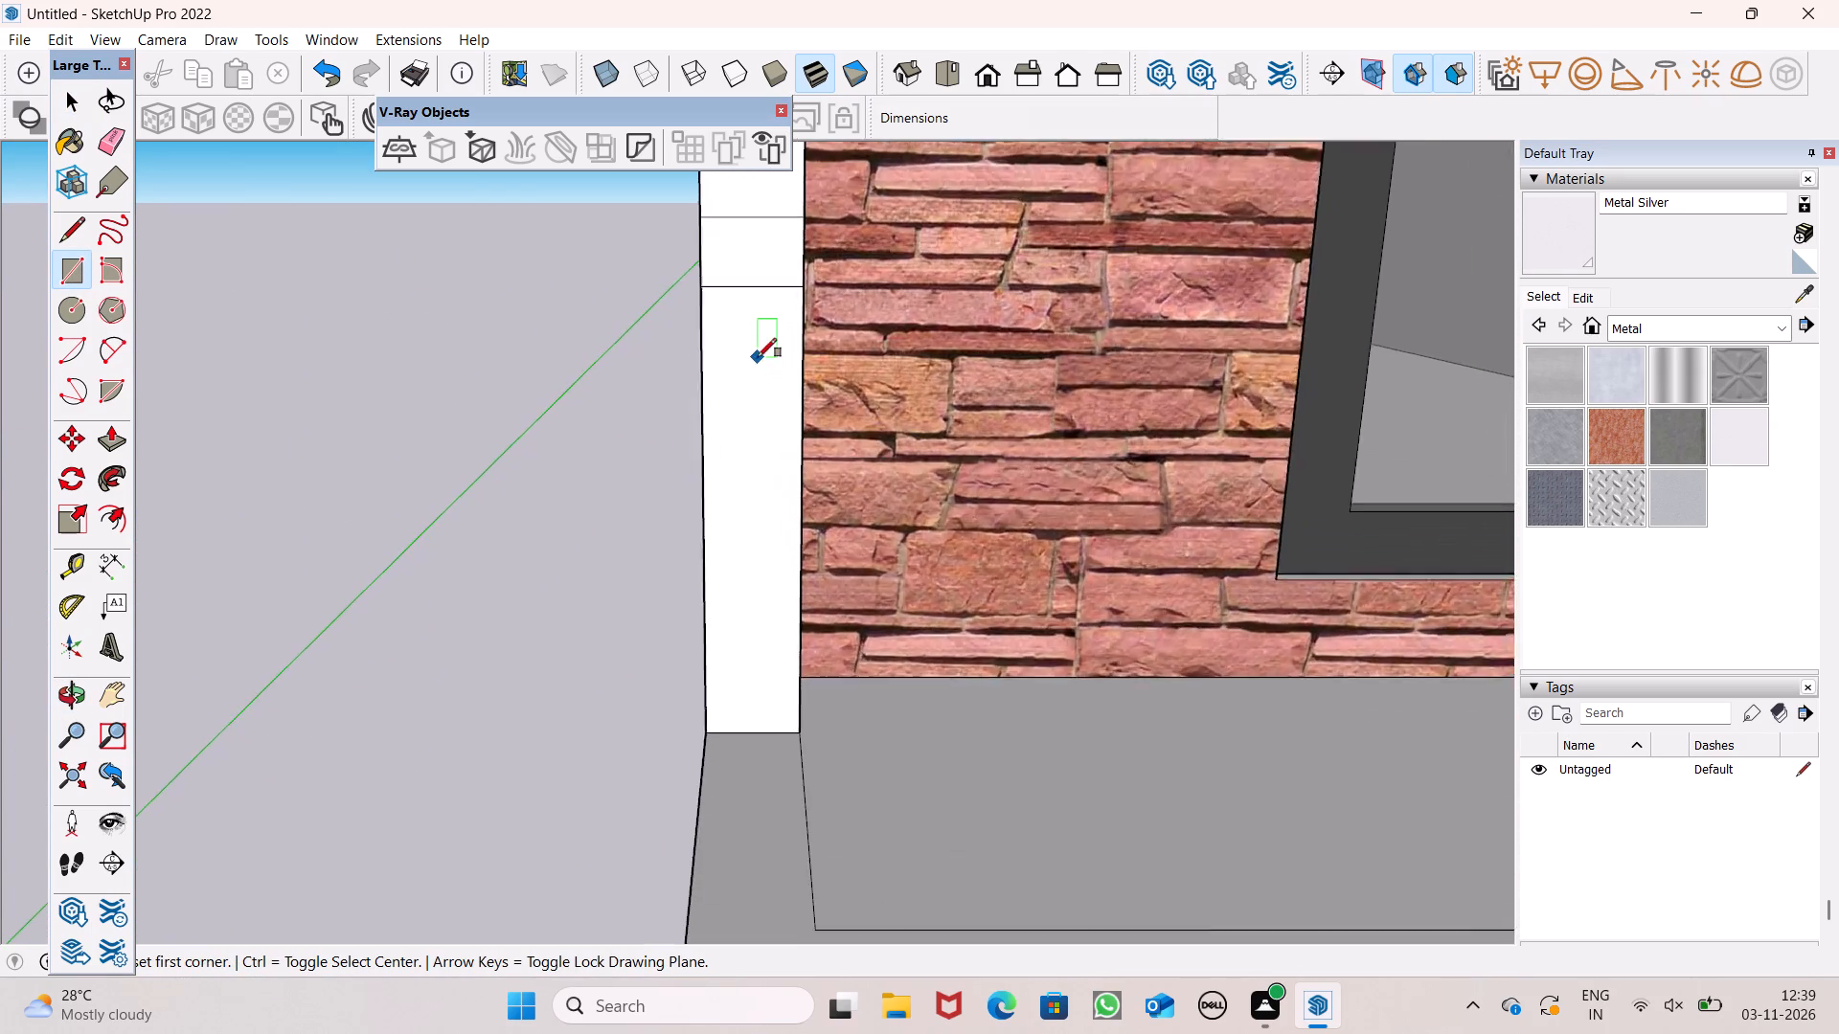
pyautogui.scroll(3, 758, 357)
pyautogui.click(717, 330)
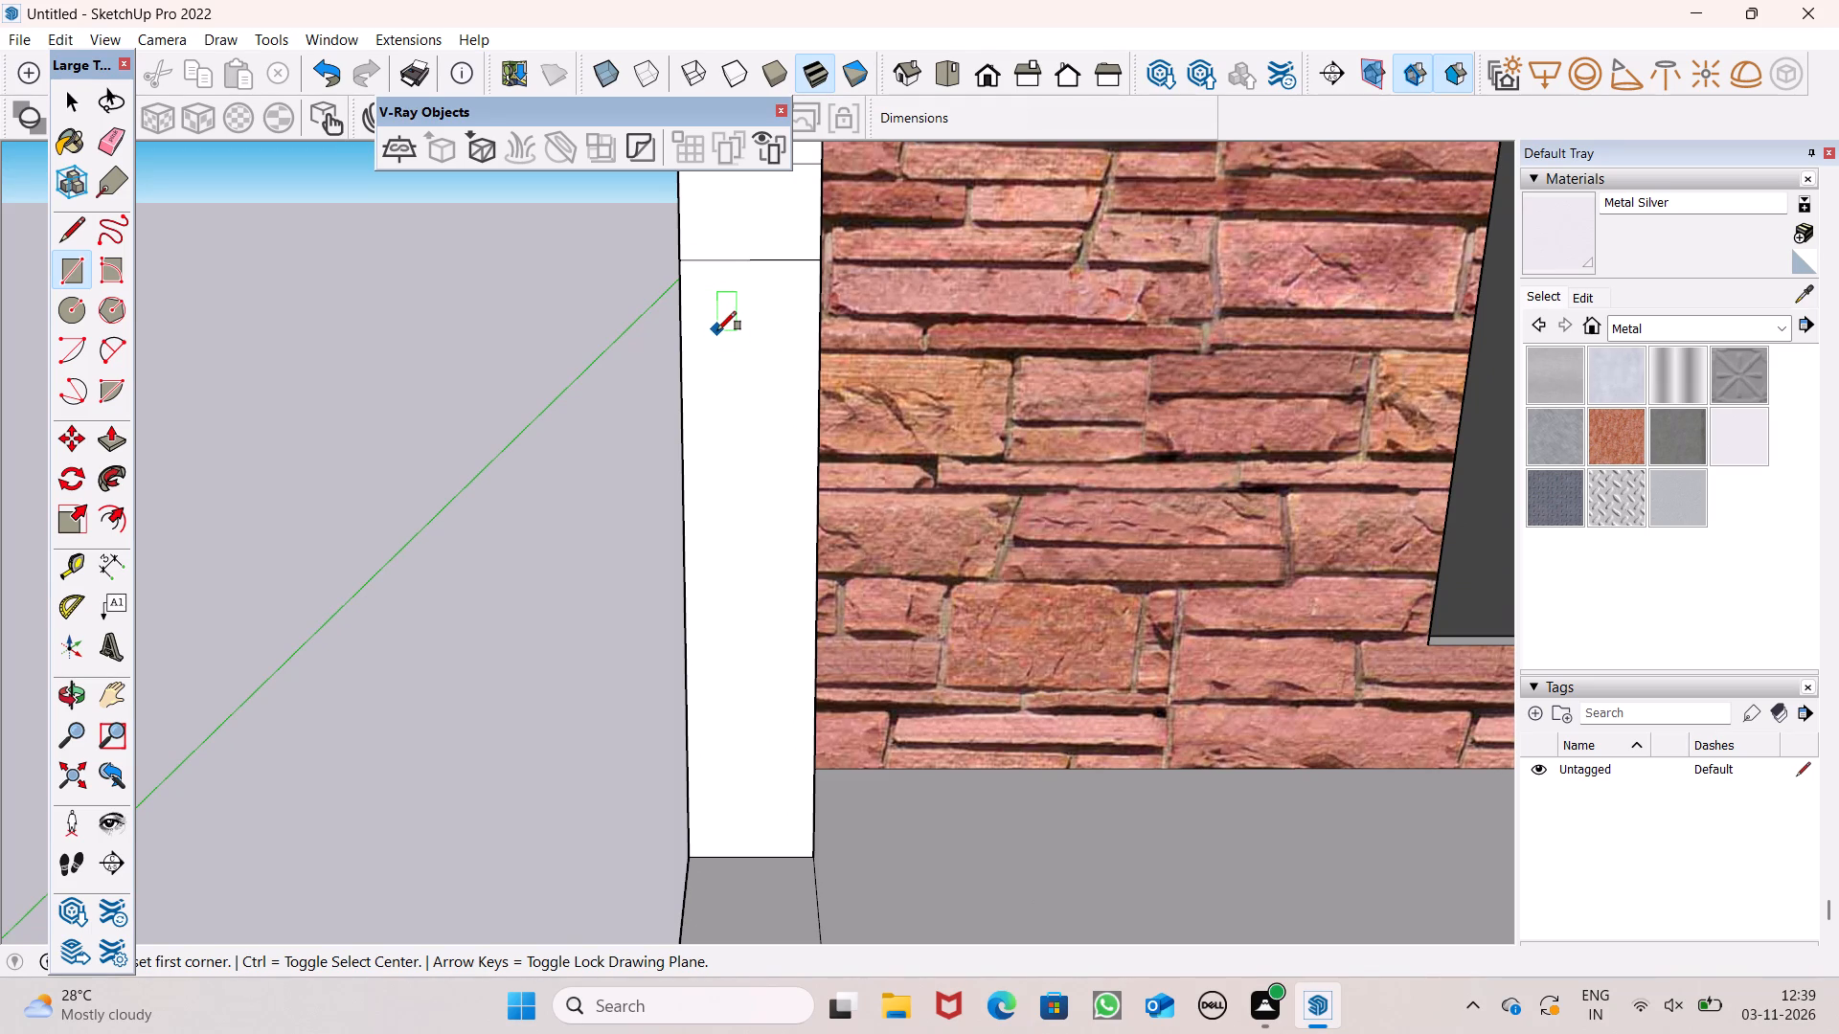
pyautogui.click(780, 389)
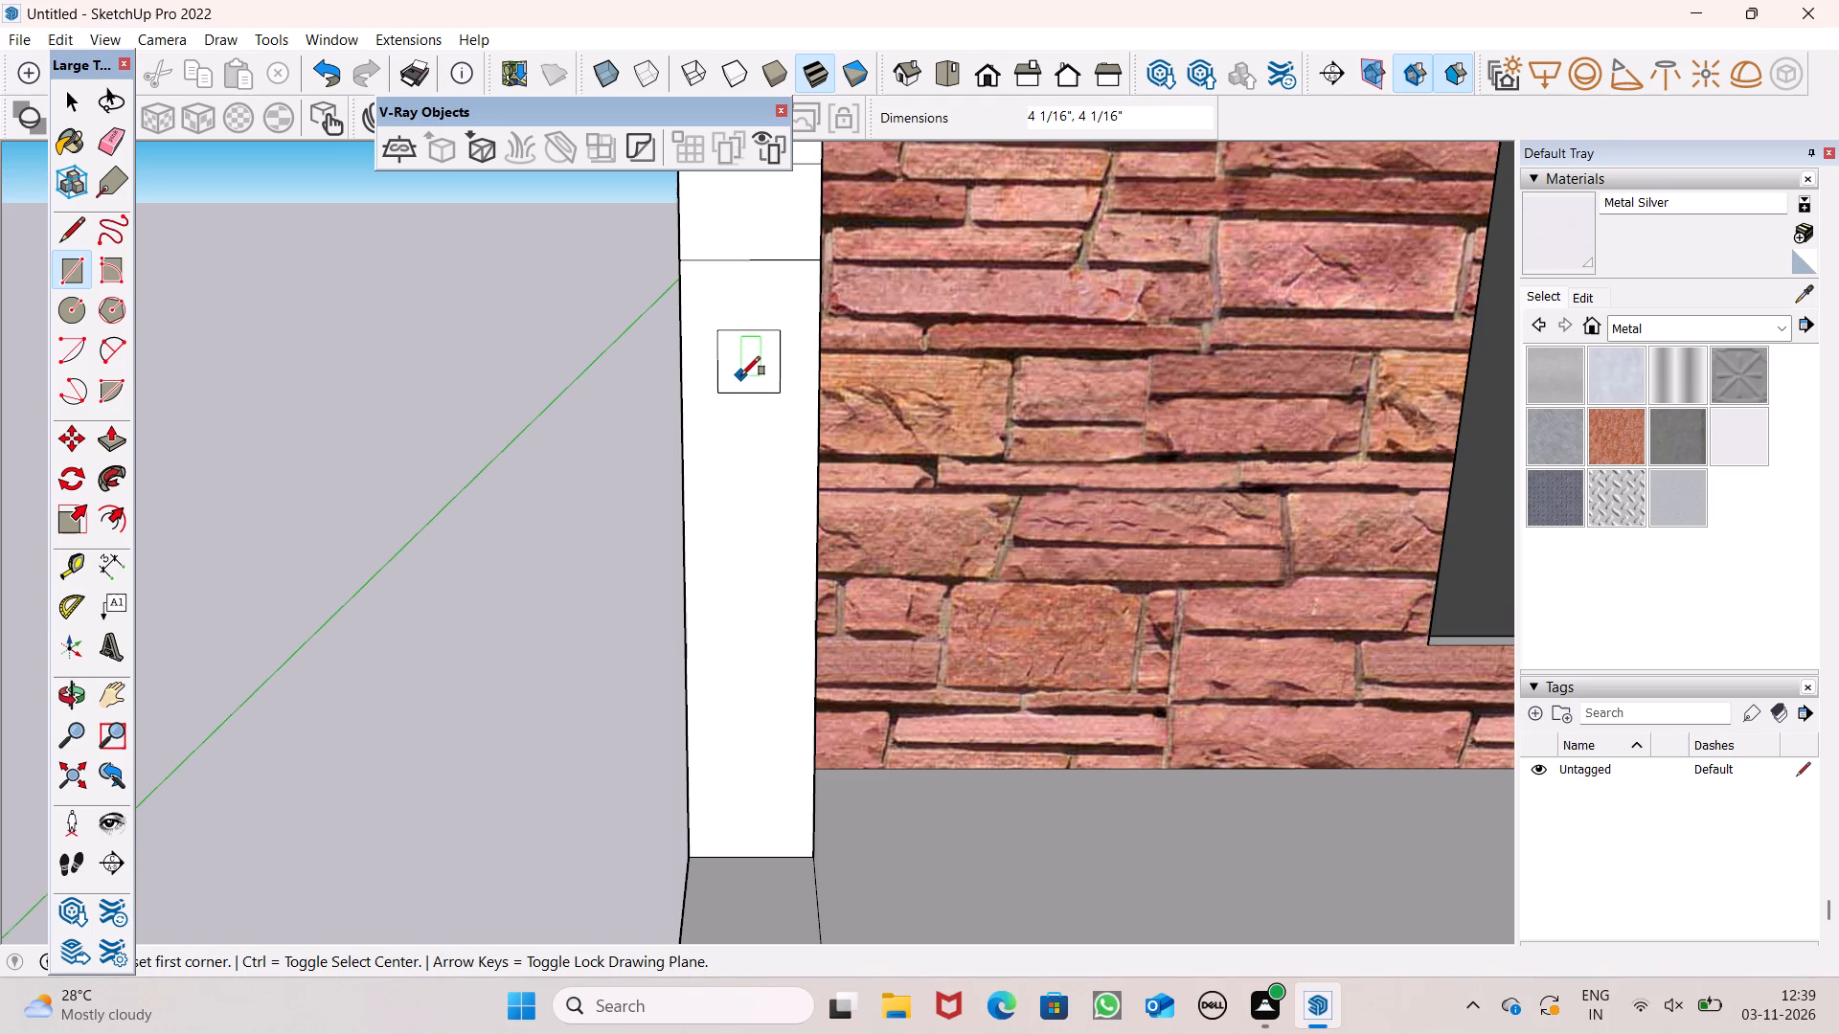
# Copy the small square straight down the second-floor corner strip with Move, five copies spaced about 8 1/16" apart.
pyautogui.press('space')
pyautogui.doubleClick(741, 370)
pyautogui.press('m')
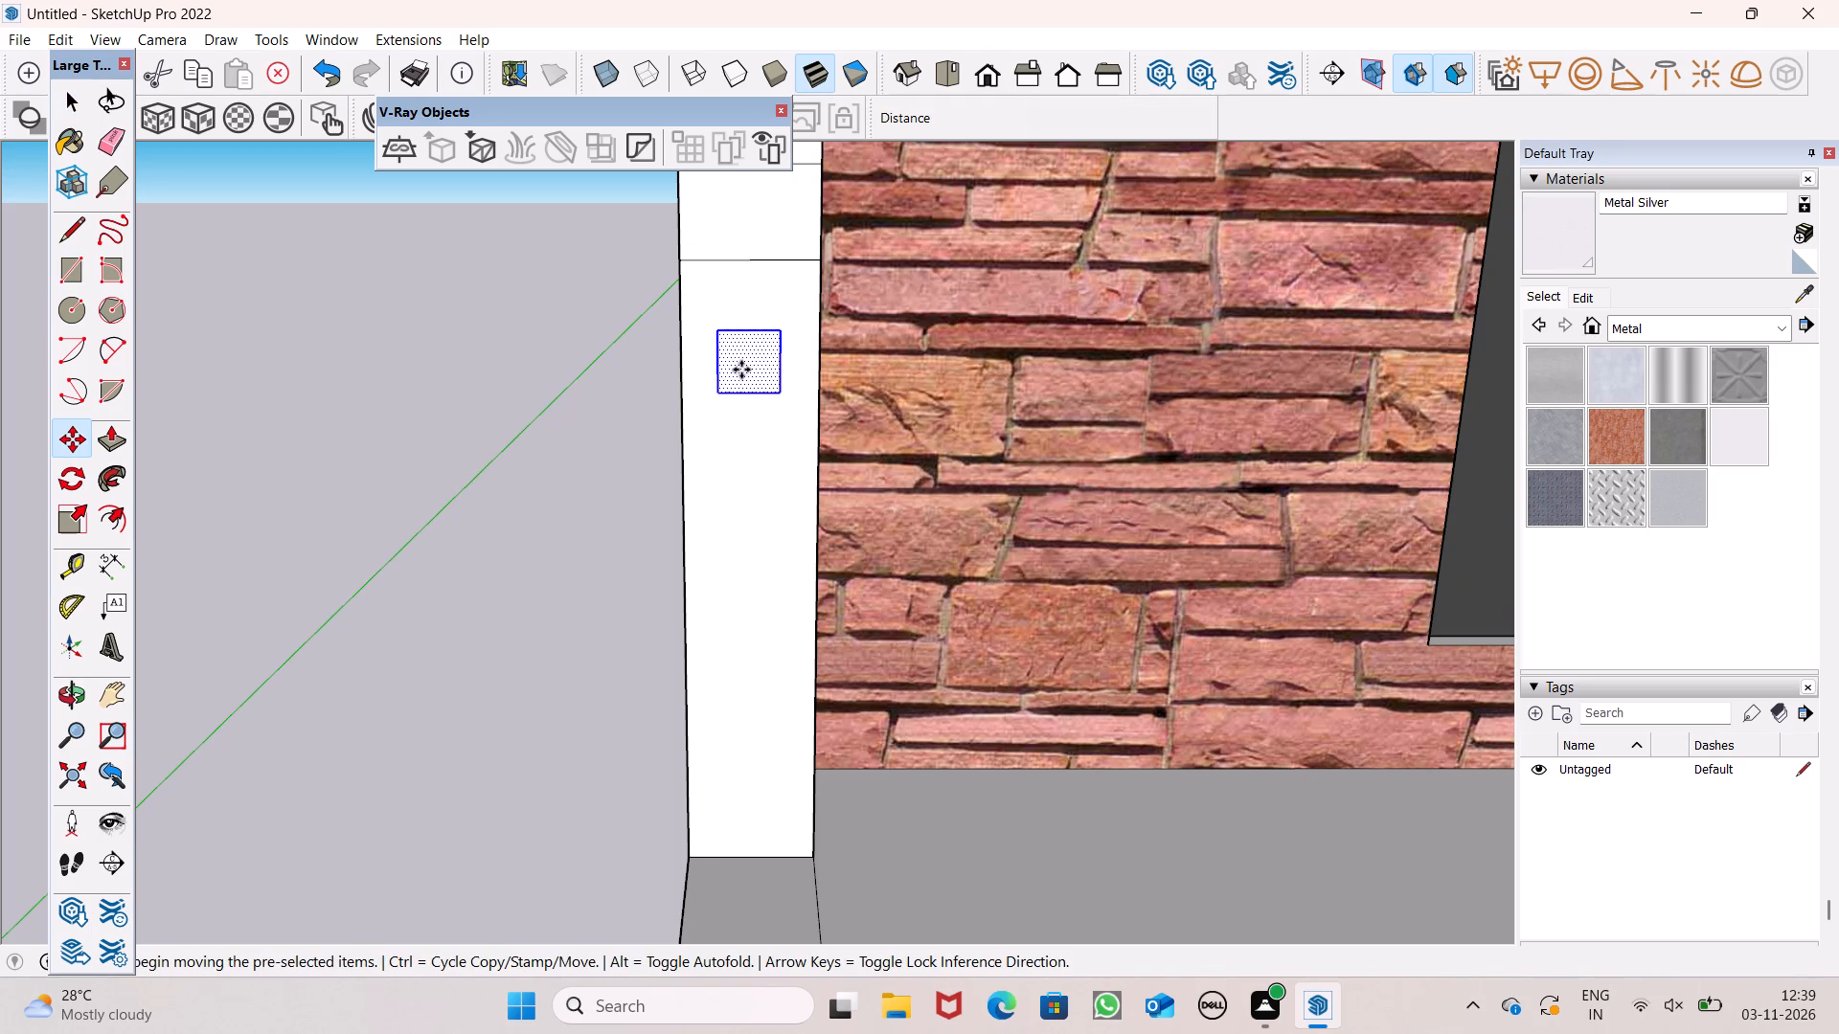
pyautogui.press('Return')
pyautogui.moveTo(781, 395); pyautogui.dragTo(782, 395)
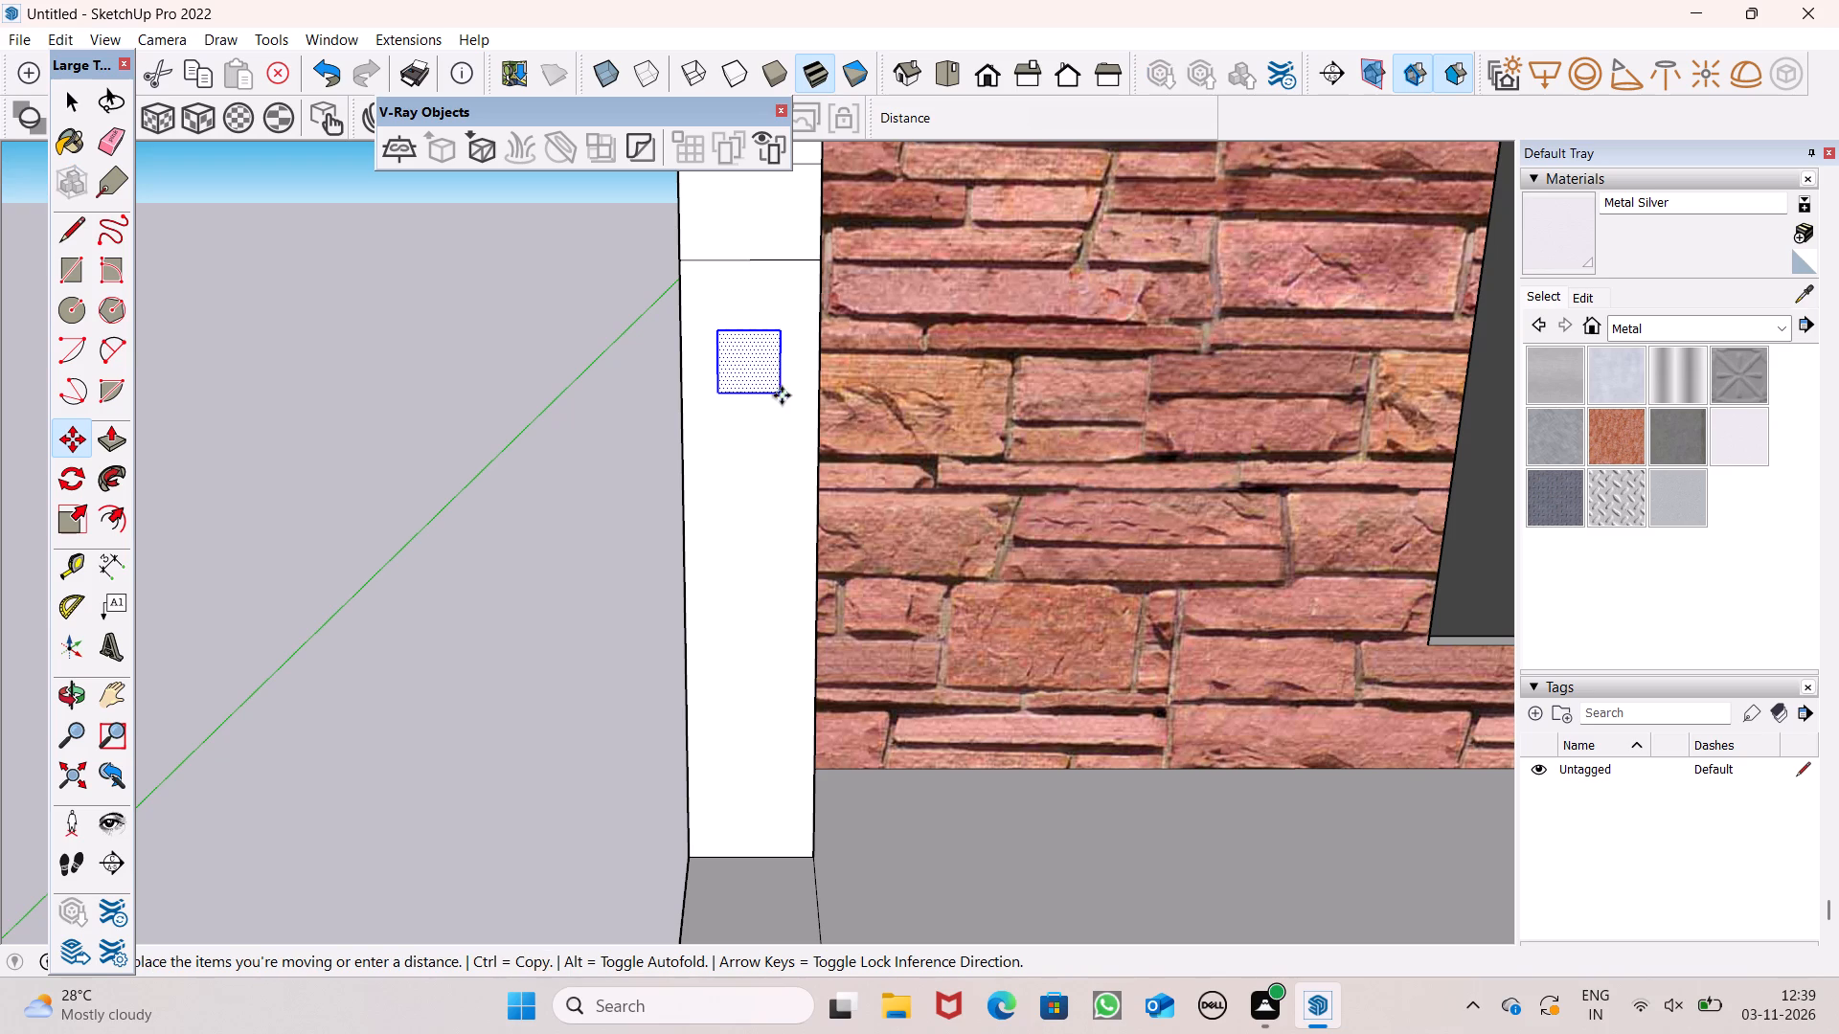
pyautogui.moveTo(782, 395); pyautogui.dragTo(770, 491)
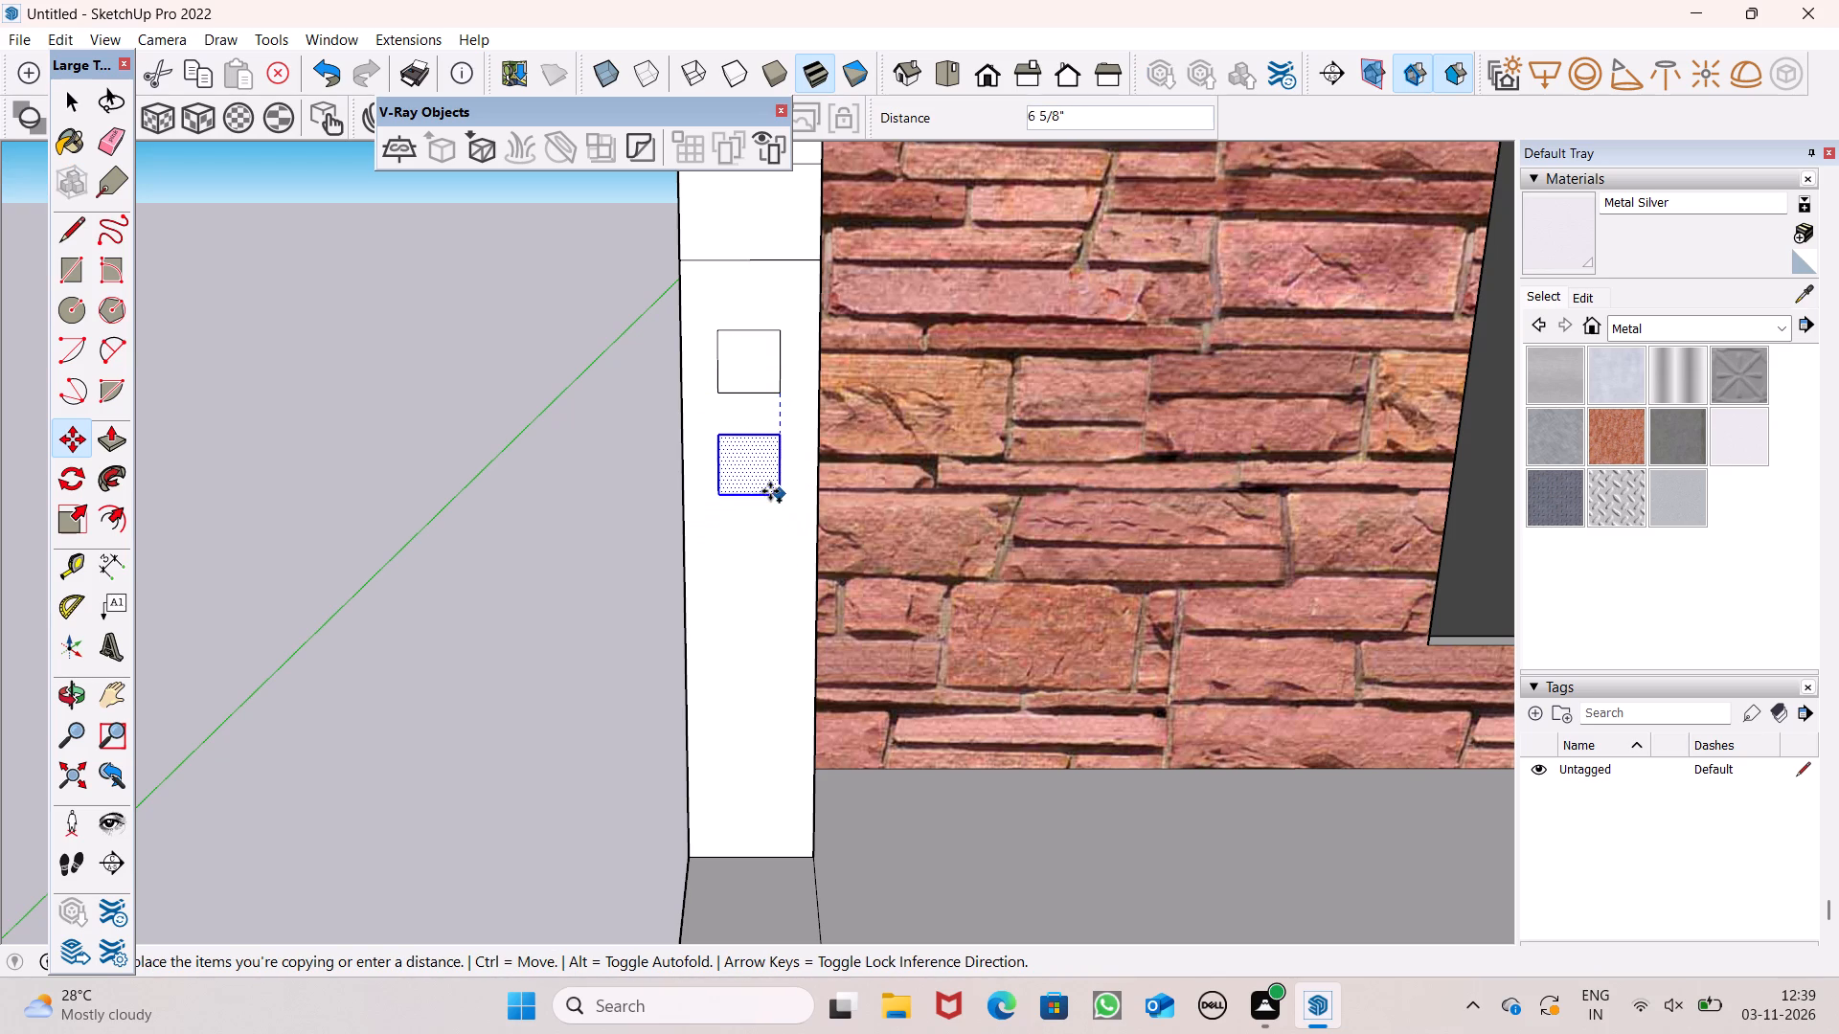
pyautogui.moveTo(770, 491); pyautogui.dragTo(772, 513)
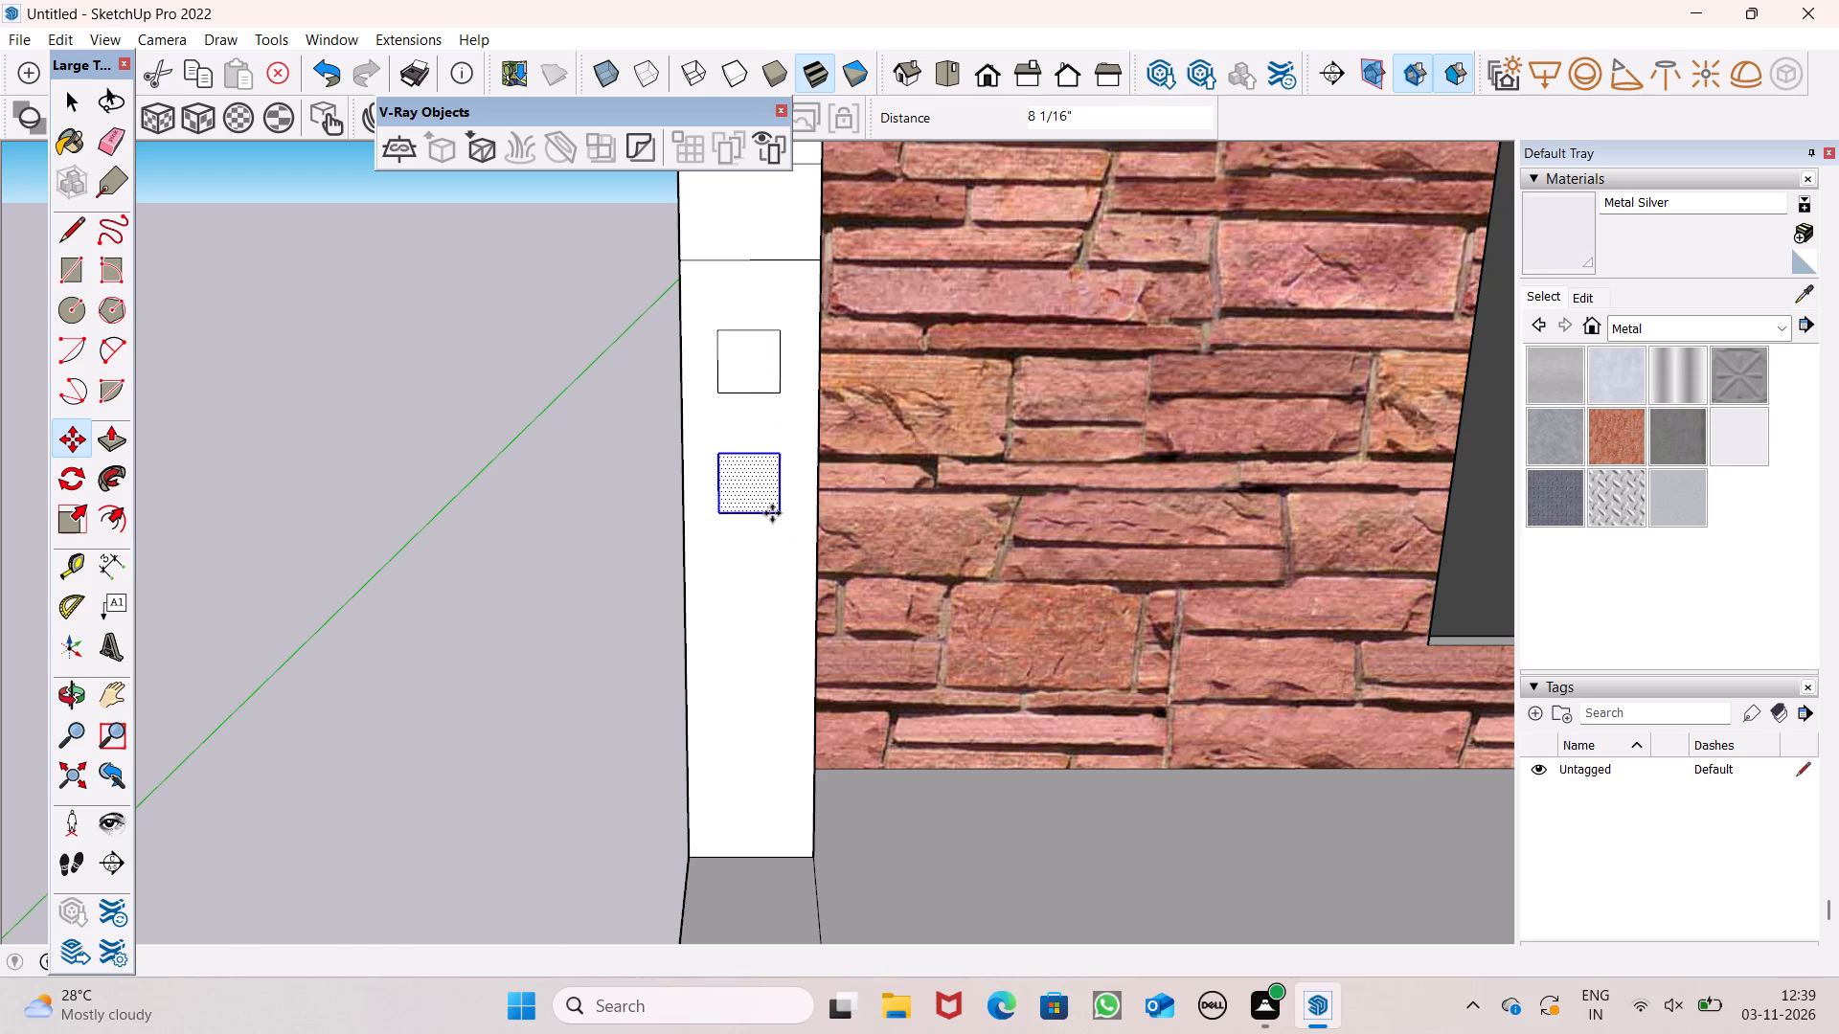
pyautogui.write('*5')
pyautogui.press('Return')
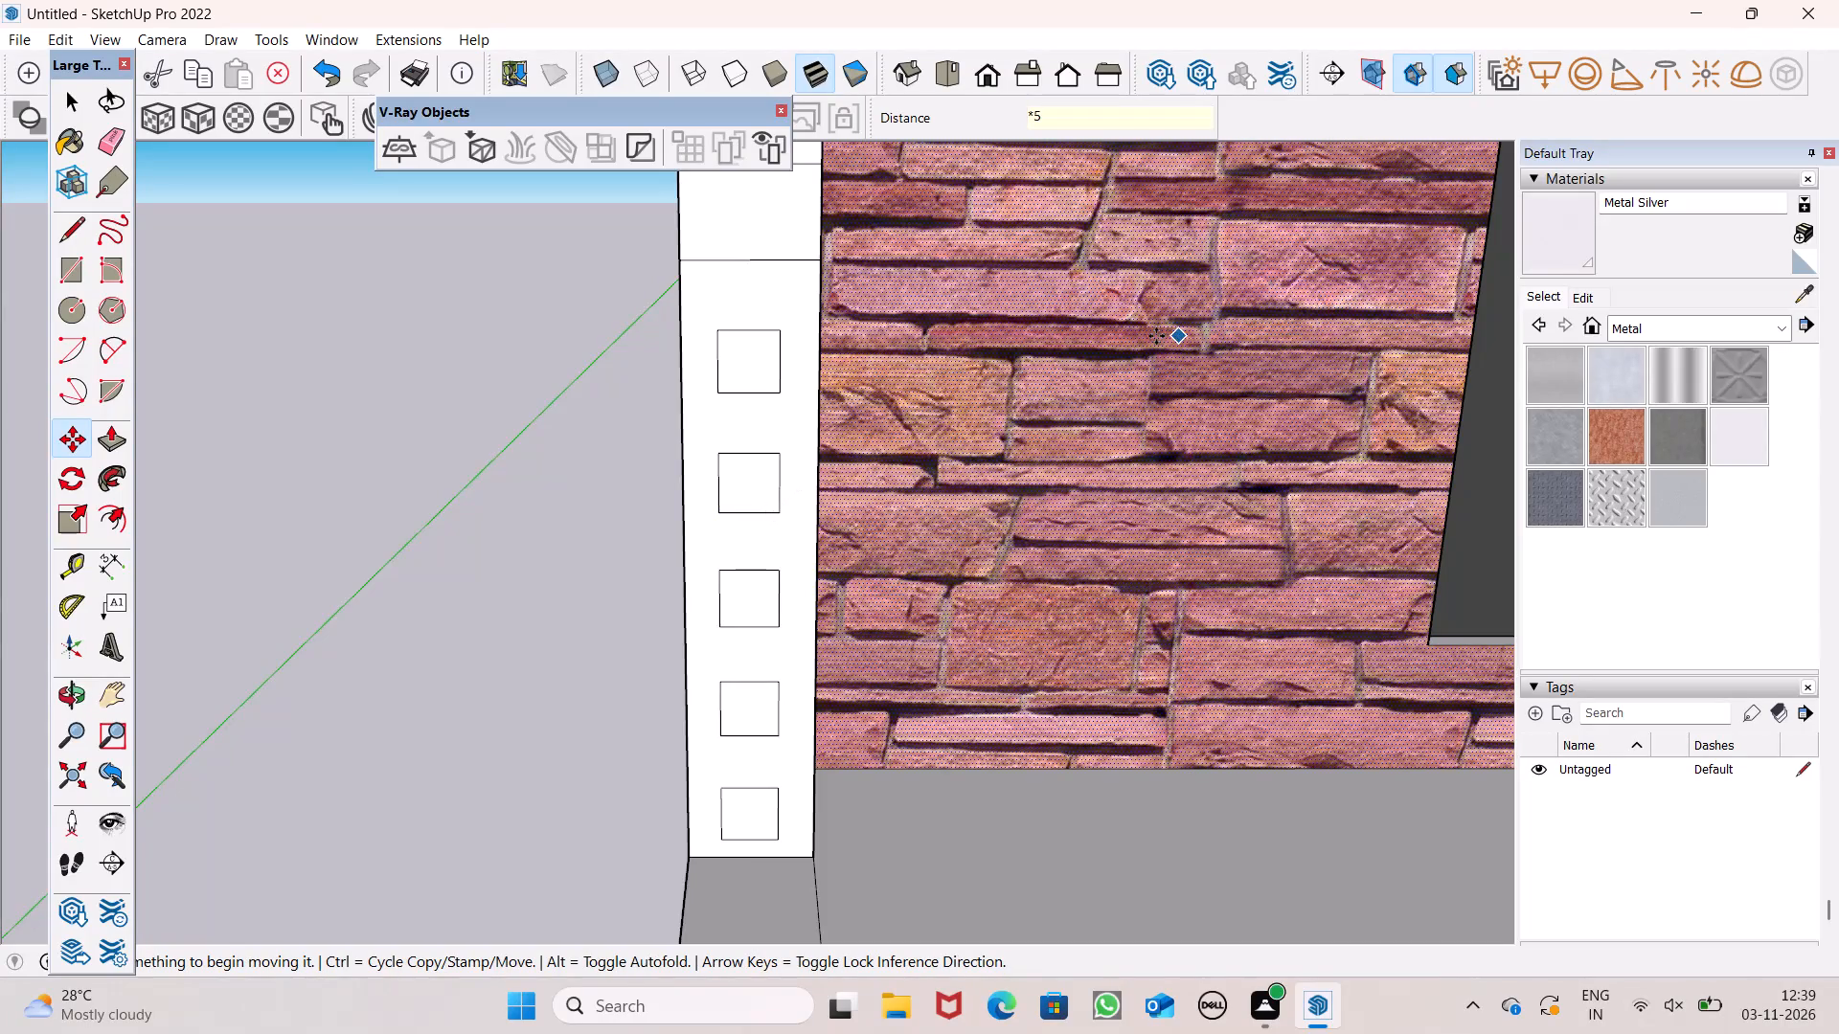
pyautogui.scroll(-6, 1156, 336)
pyautogui.scroll(-5, 799, 623)
pyautogui.press('space')
# Draw a square about 4 5/16" on a side on the third-floor white corner strip, just below its paired division lines.
pyautogui.scroll(-6, 840, 490)
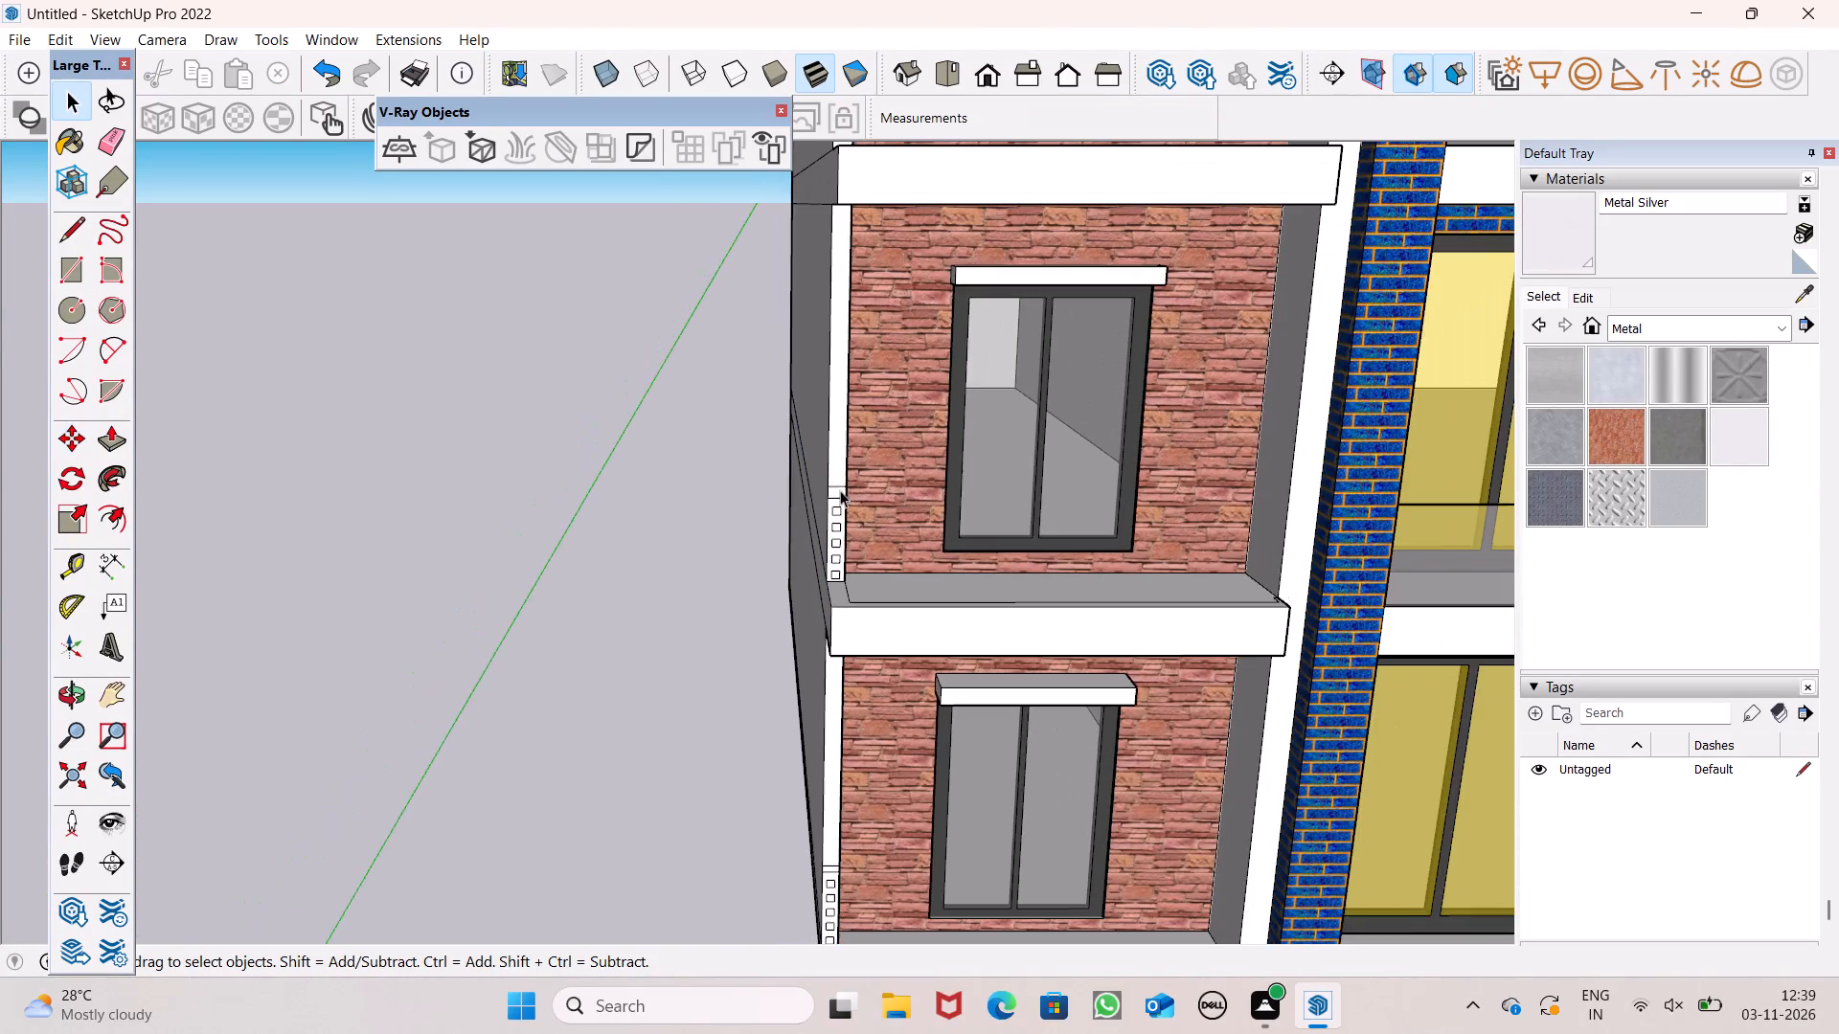
pyautogui.scroll(1, 818, 326)
pyautogui.scroll(-5, 878, 509)
pyautogui.scroll(4, 836, 196)
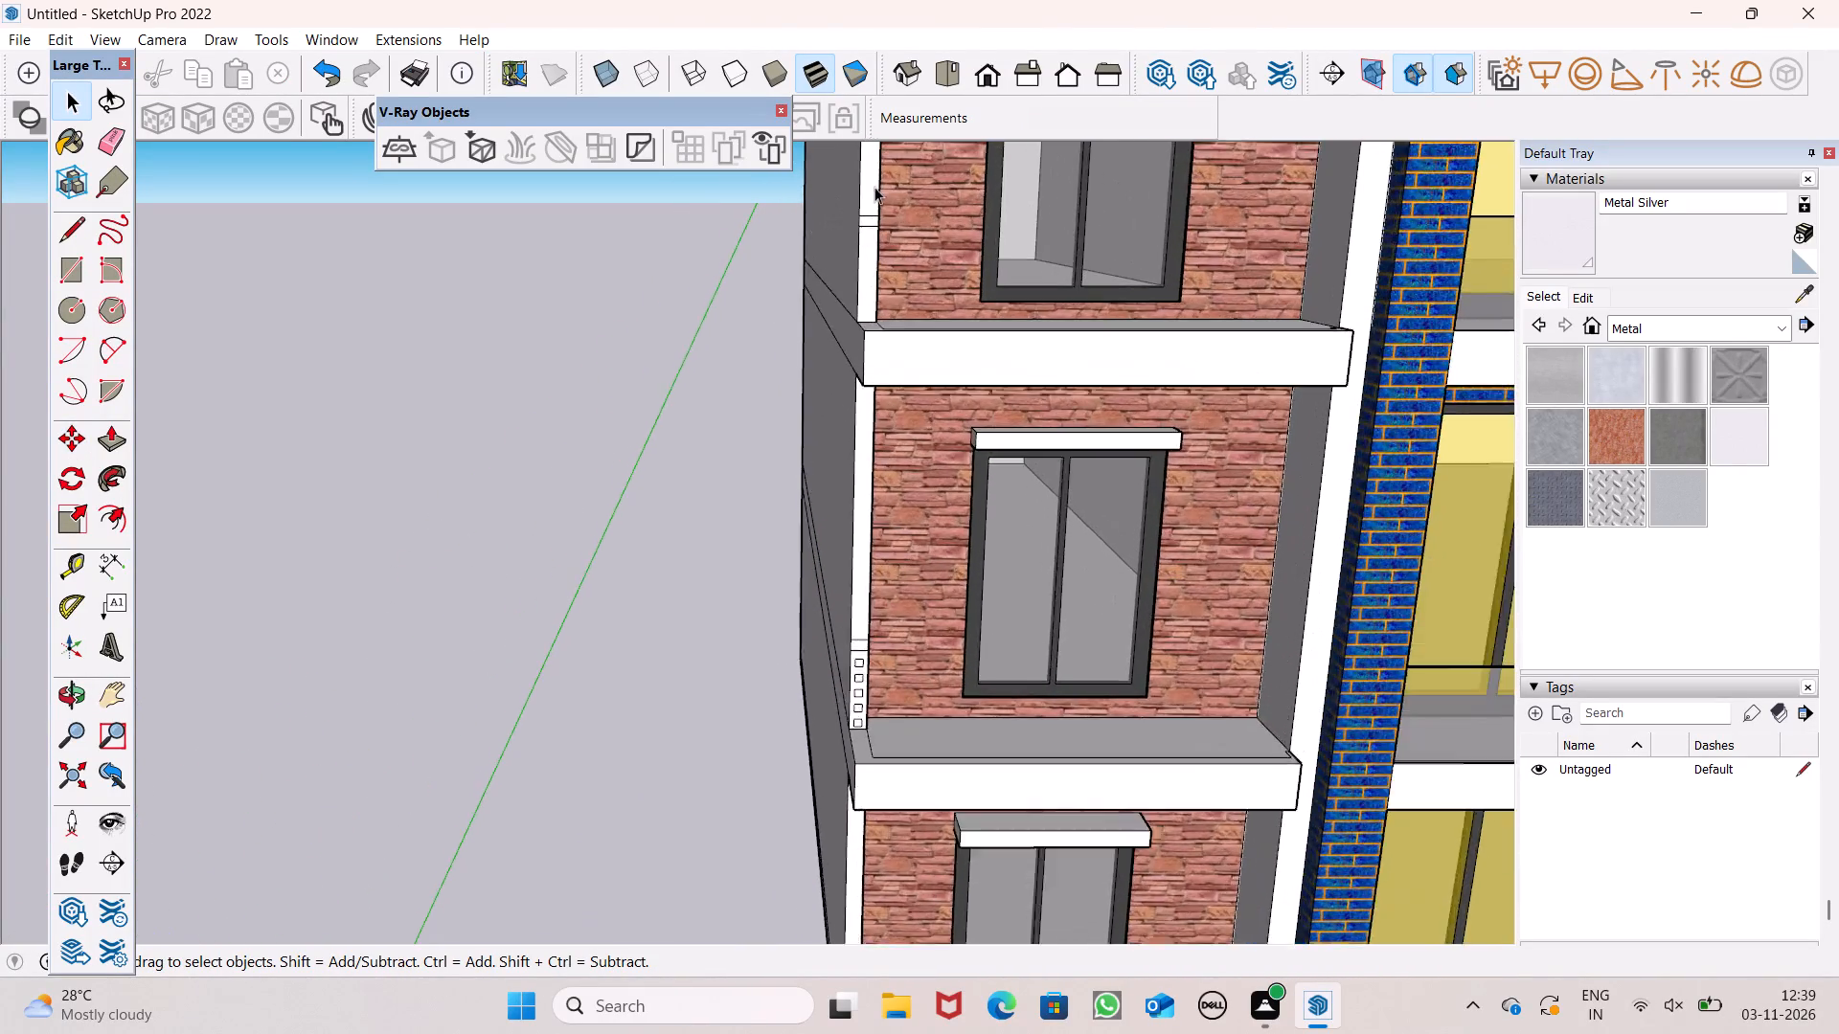
pyautogui.scroll(7, 874, 187)
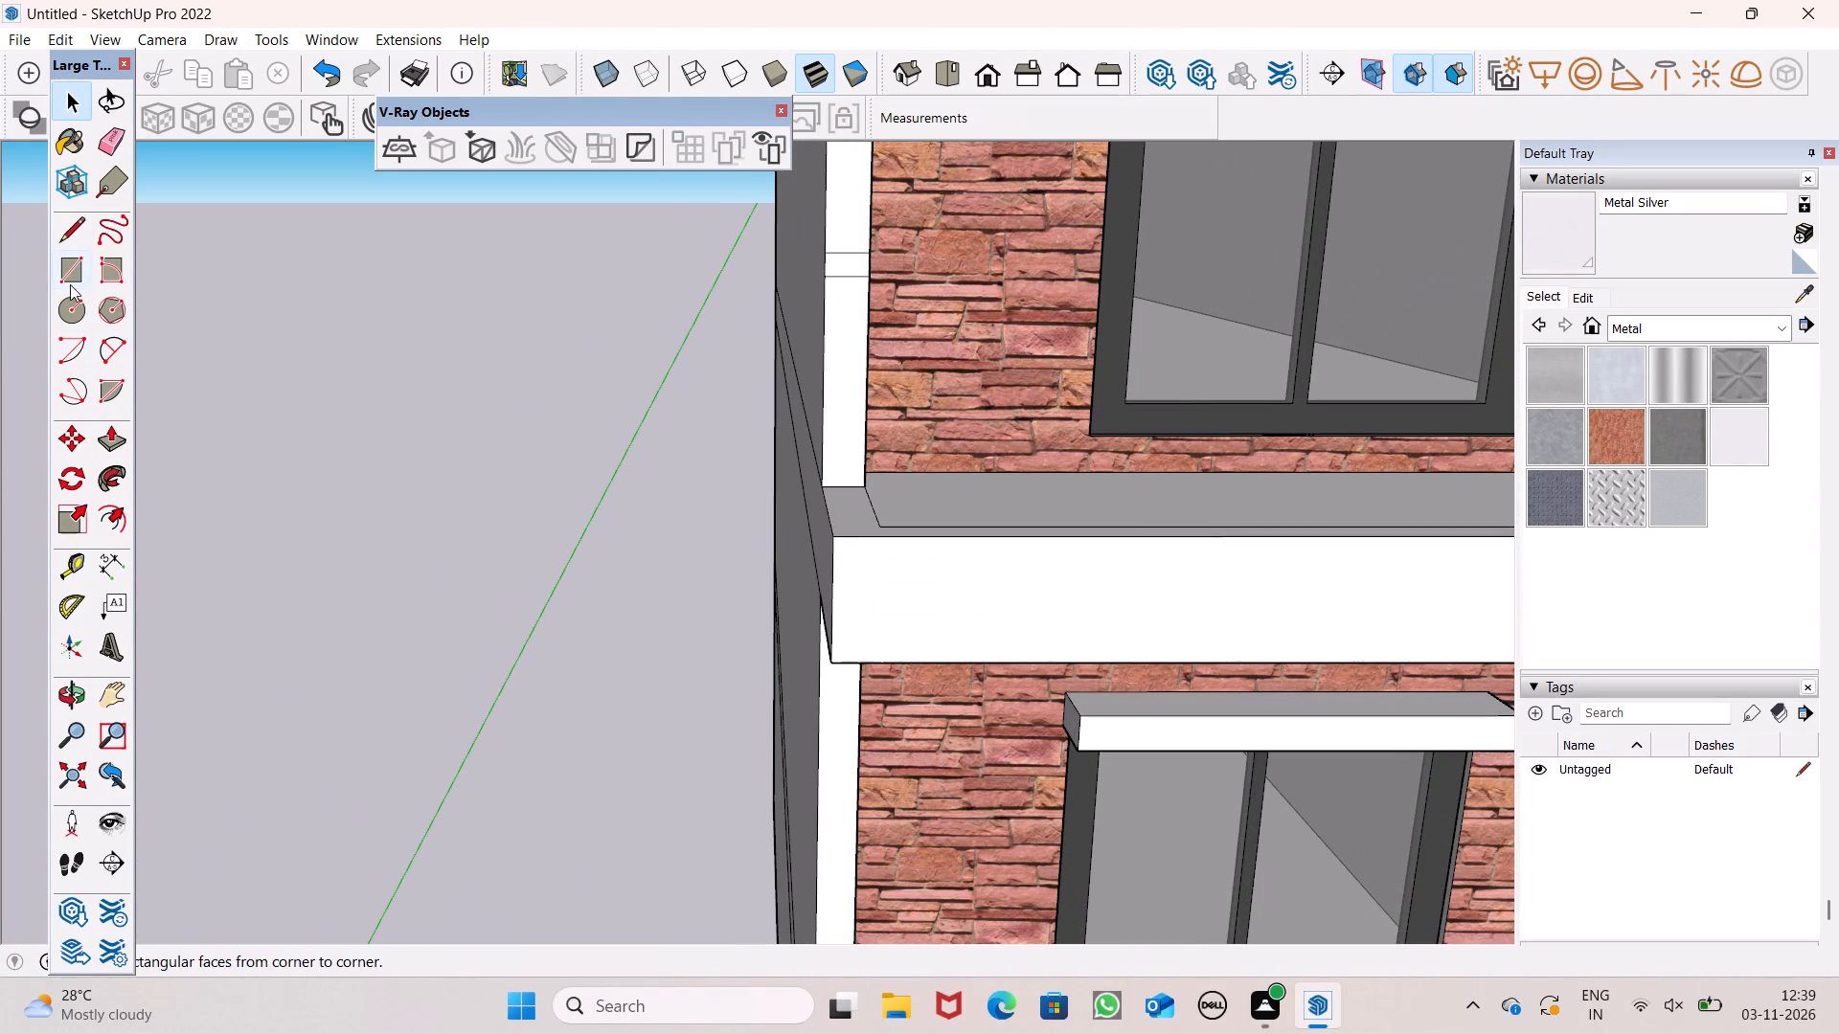
pyautogui.click(75, 269)
pyautogui.scroll(5, 885, 230)
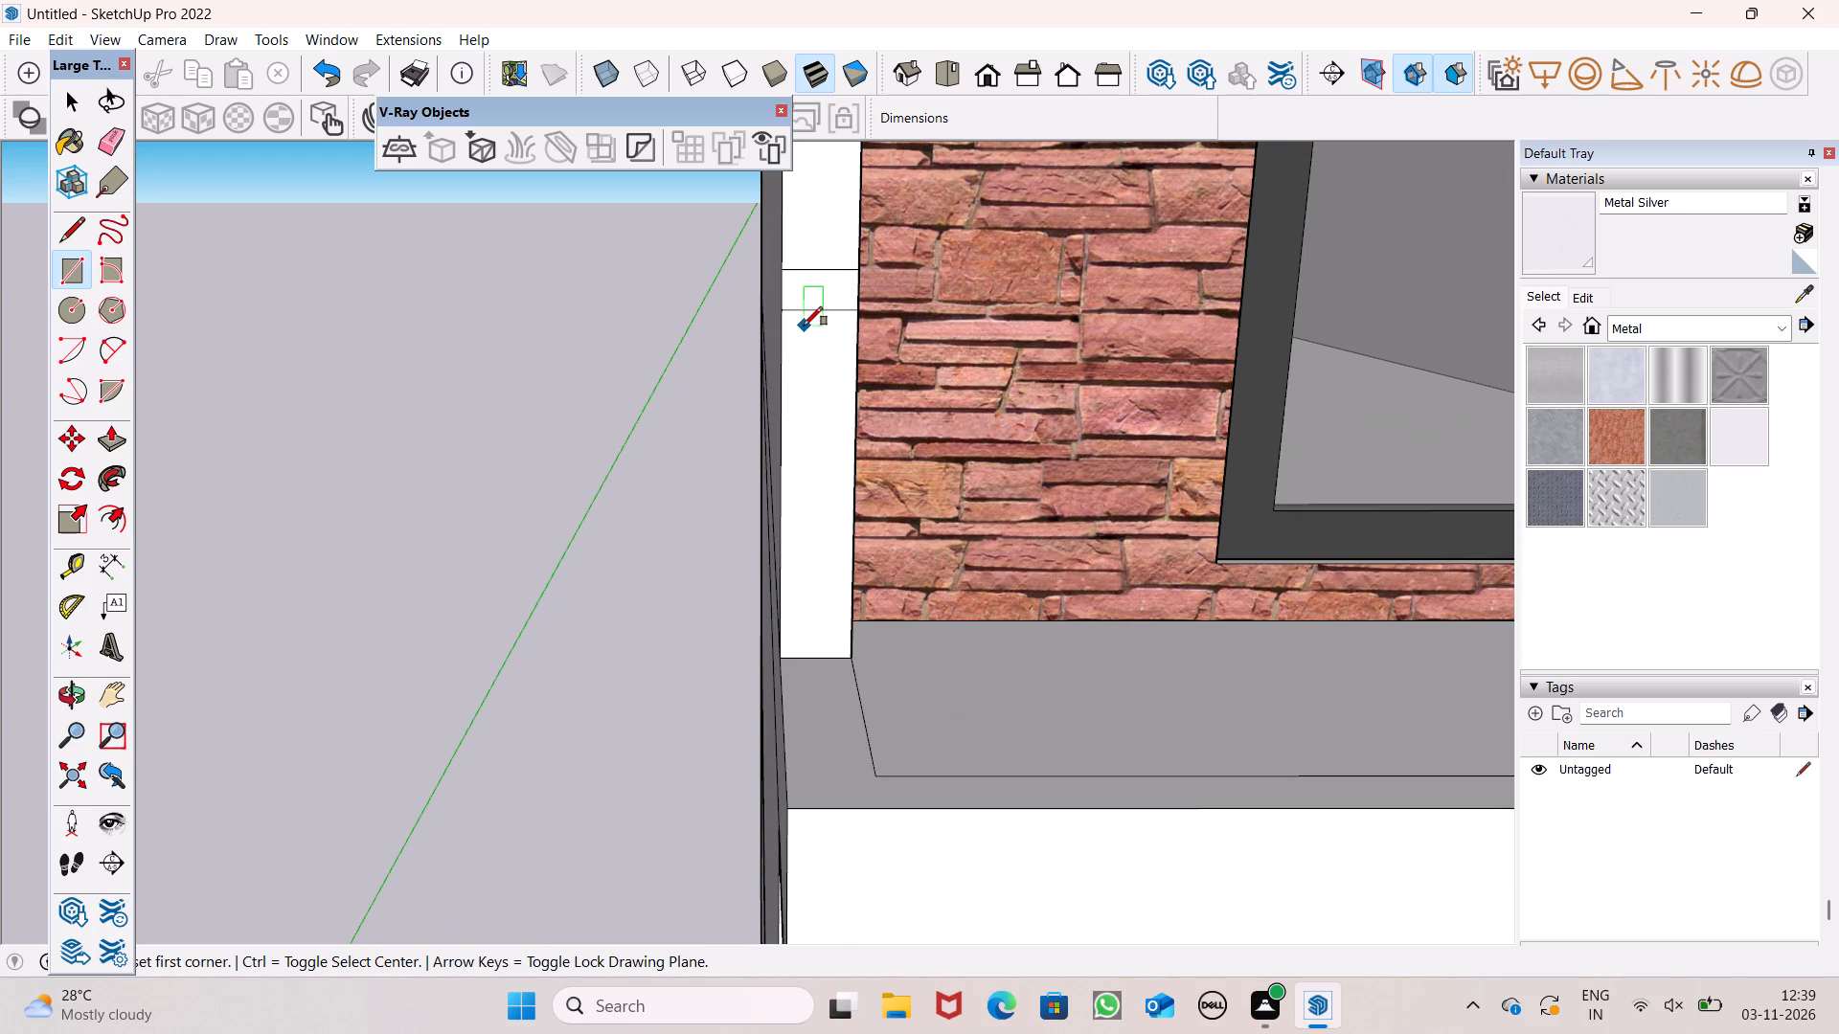
pyautogui.scroll(4, 804, 331)
pyautogui.moveTo(879, 428); pyautogui.dragTo(853, 410, button='middle')
pyautogui.scroll(2, 795, 331)
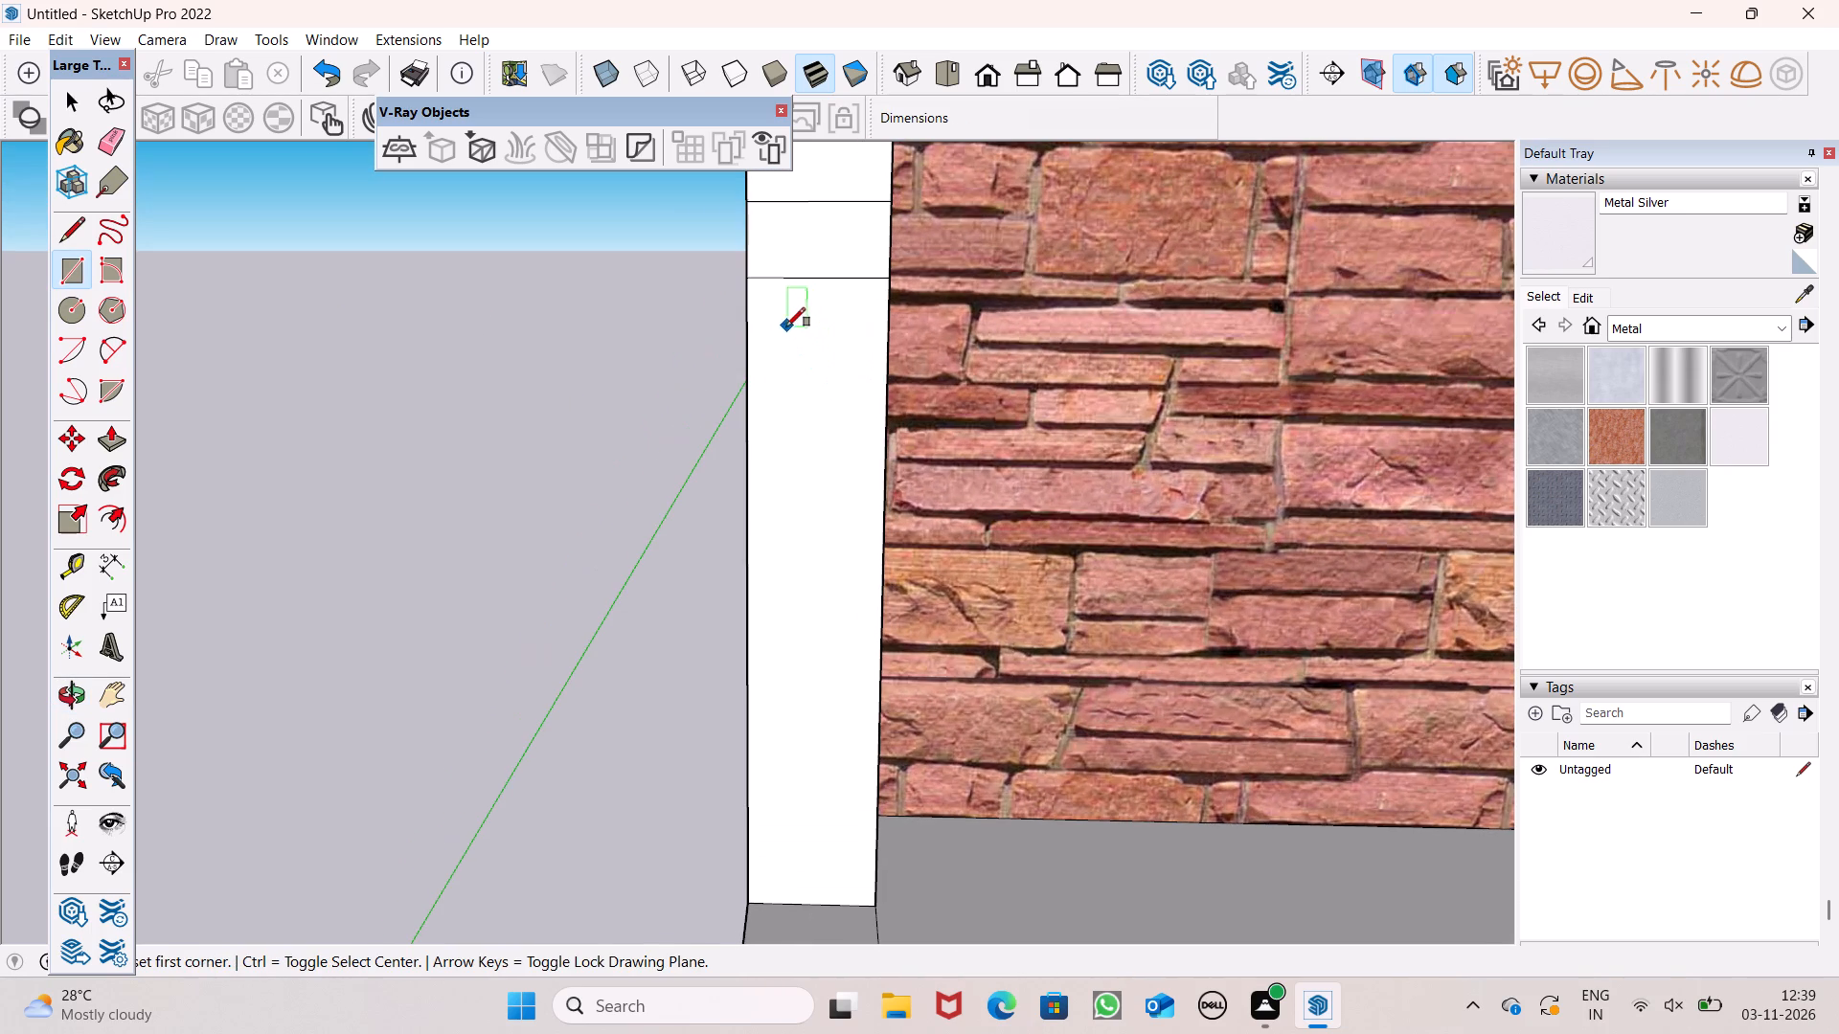
pyautogui.click(780, 322)
pyautogui.click(843, 390)
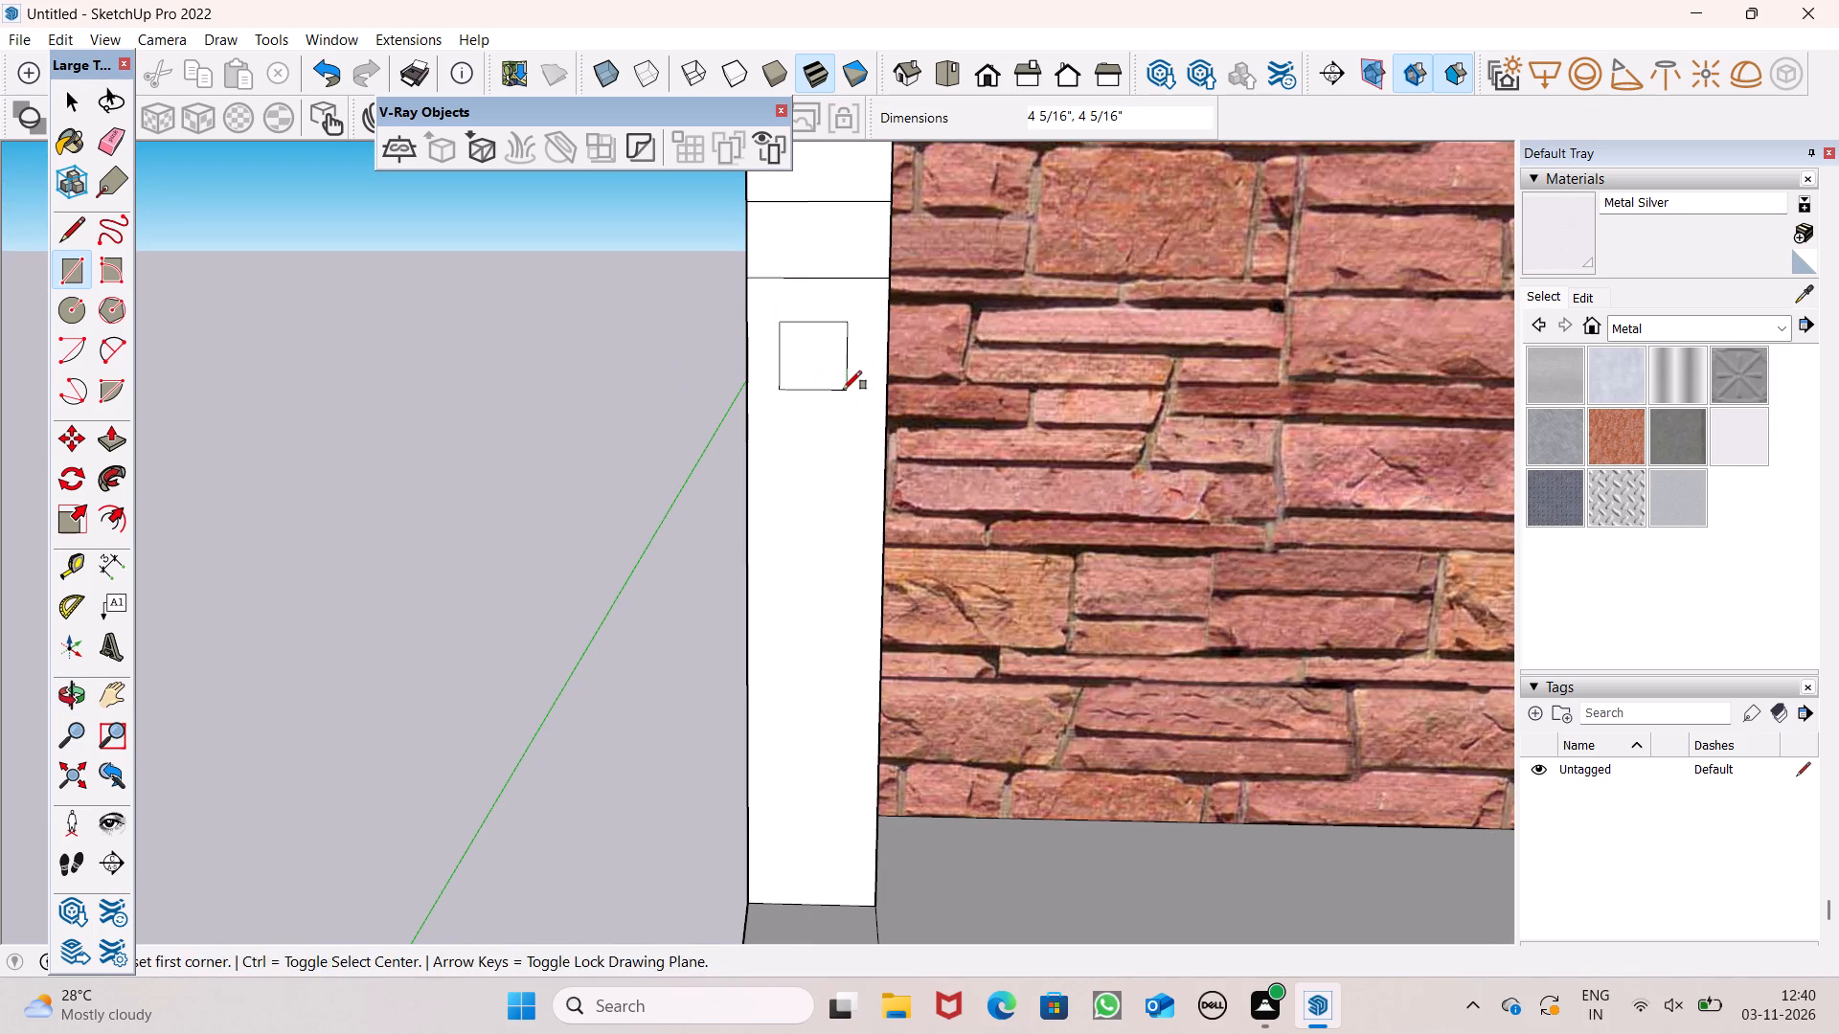
# Copy the small square straight down the third-floor corner strip with Move, five copies spaced about 8 5/8" apart.
pyautogui.press('space')
pyautogui.doubleClick(817, 366)
pyautogui.press('m')
pyautogui.press('Return')
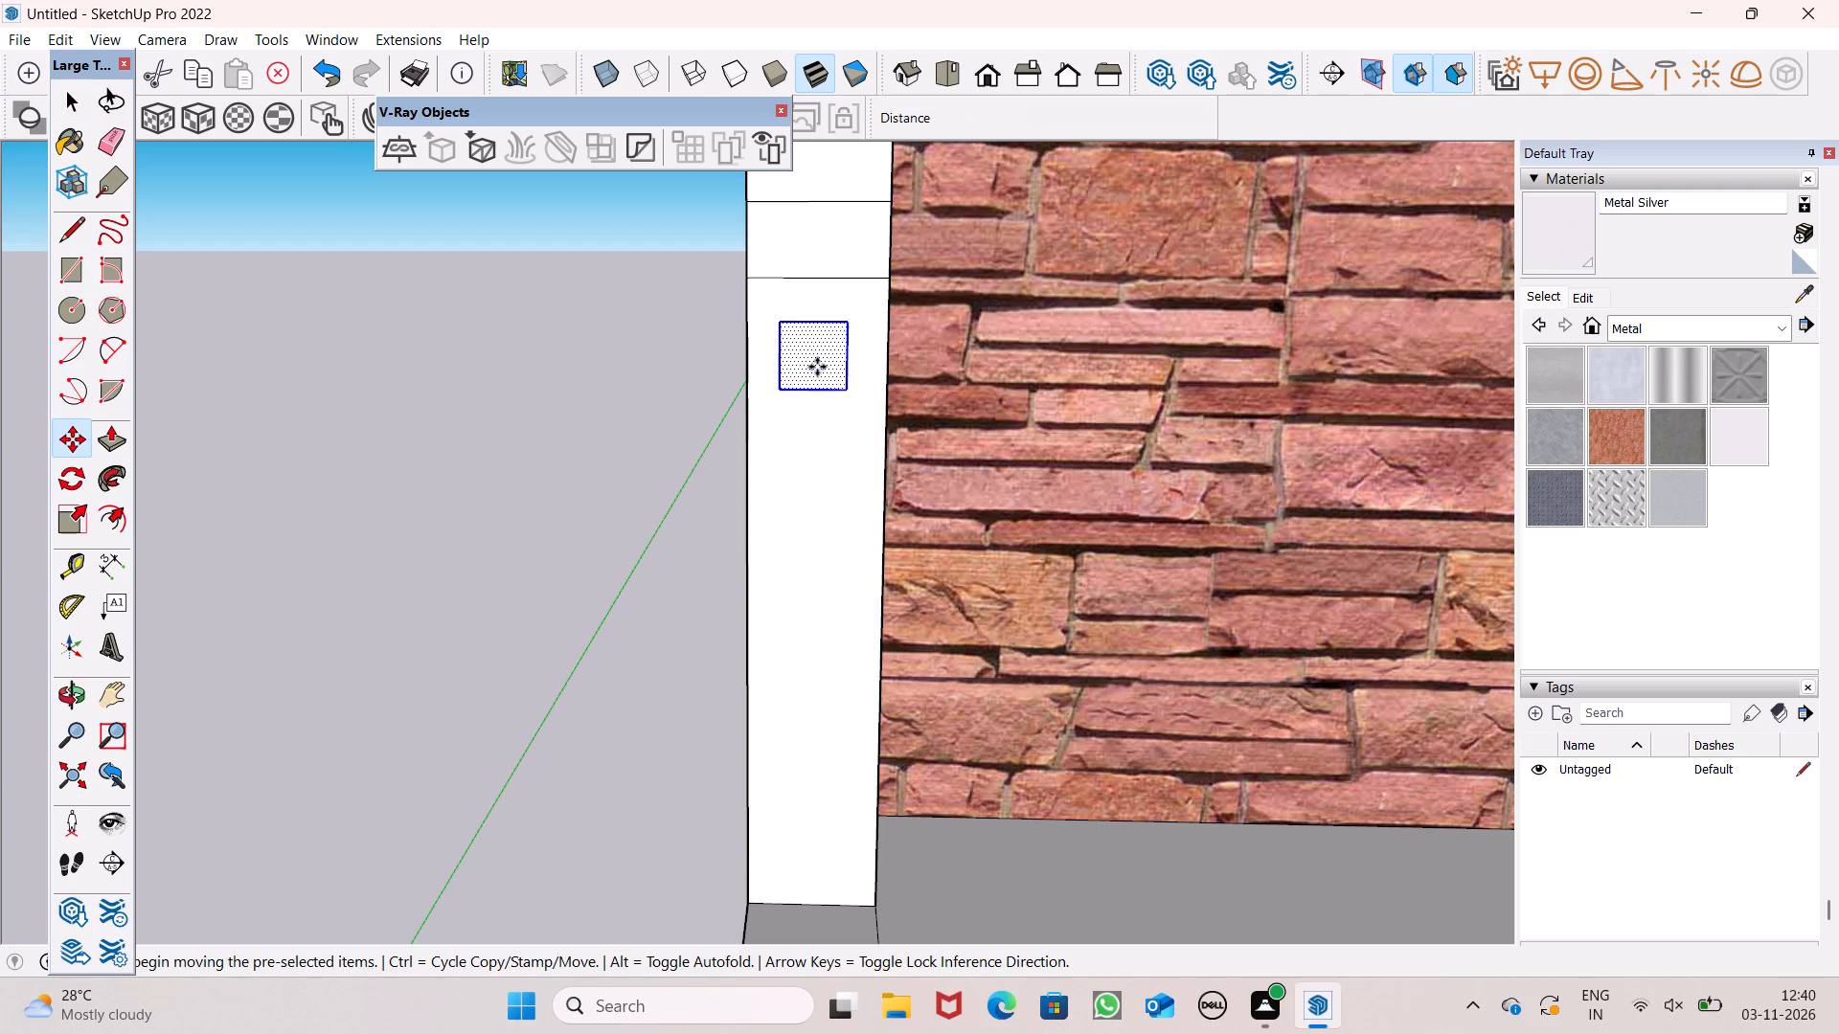
pyautogui.moveTo(845, 385); pyautogui.dragTo(848, 522)
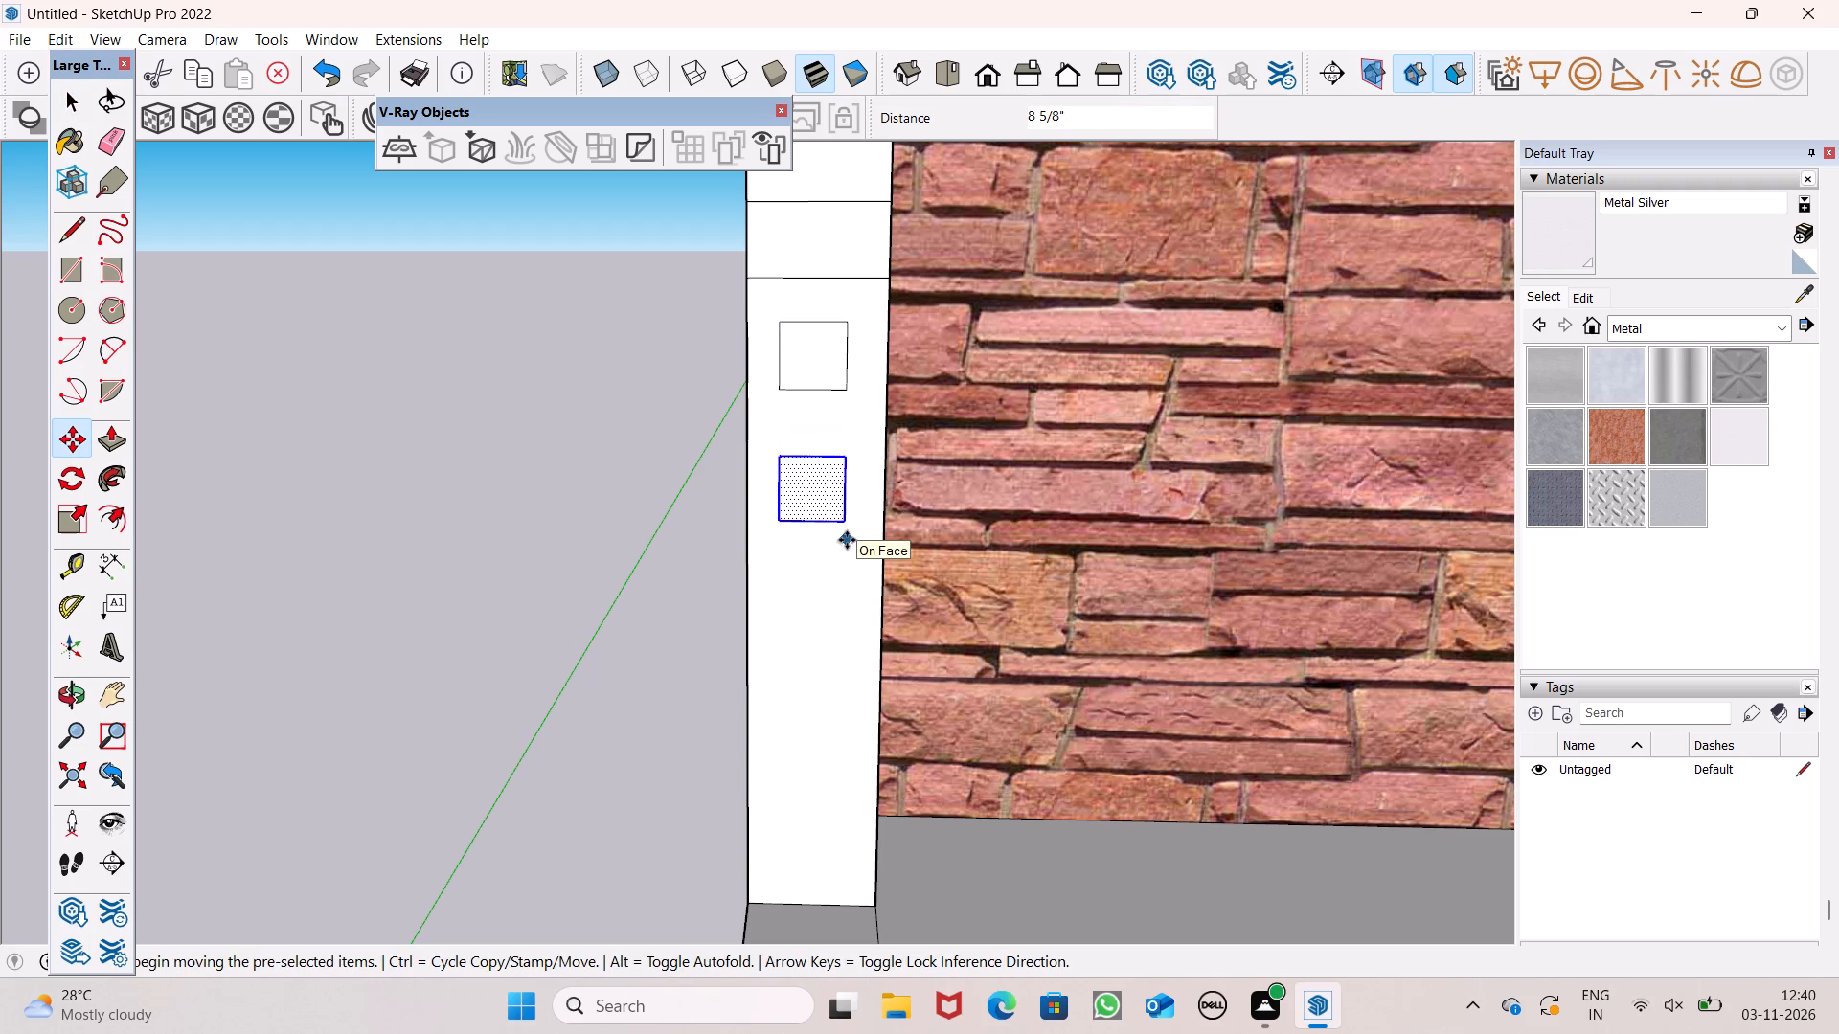
pyautogui.hotkey('shift', '*')
pyautogui.press('5')
pyautogui.press('Return')
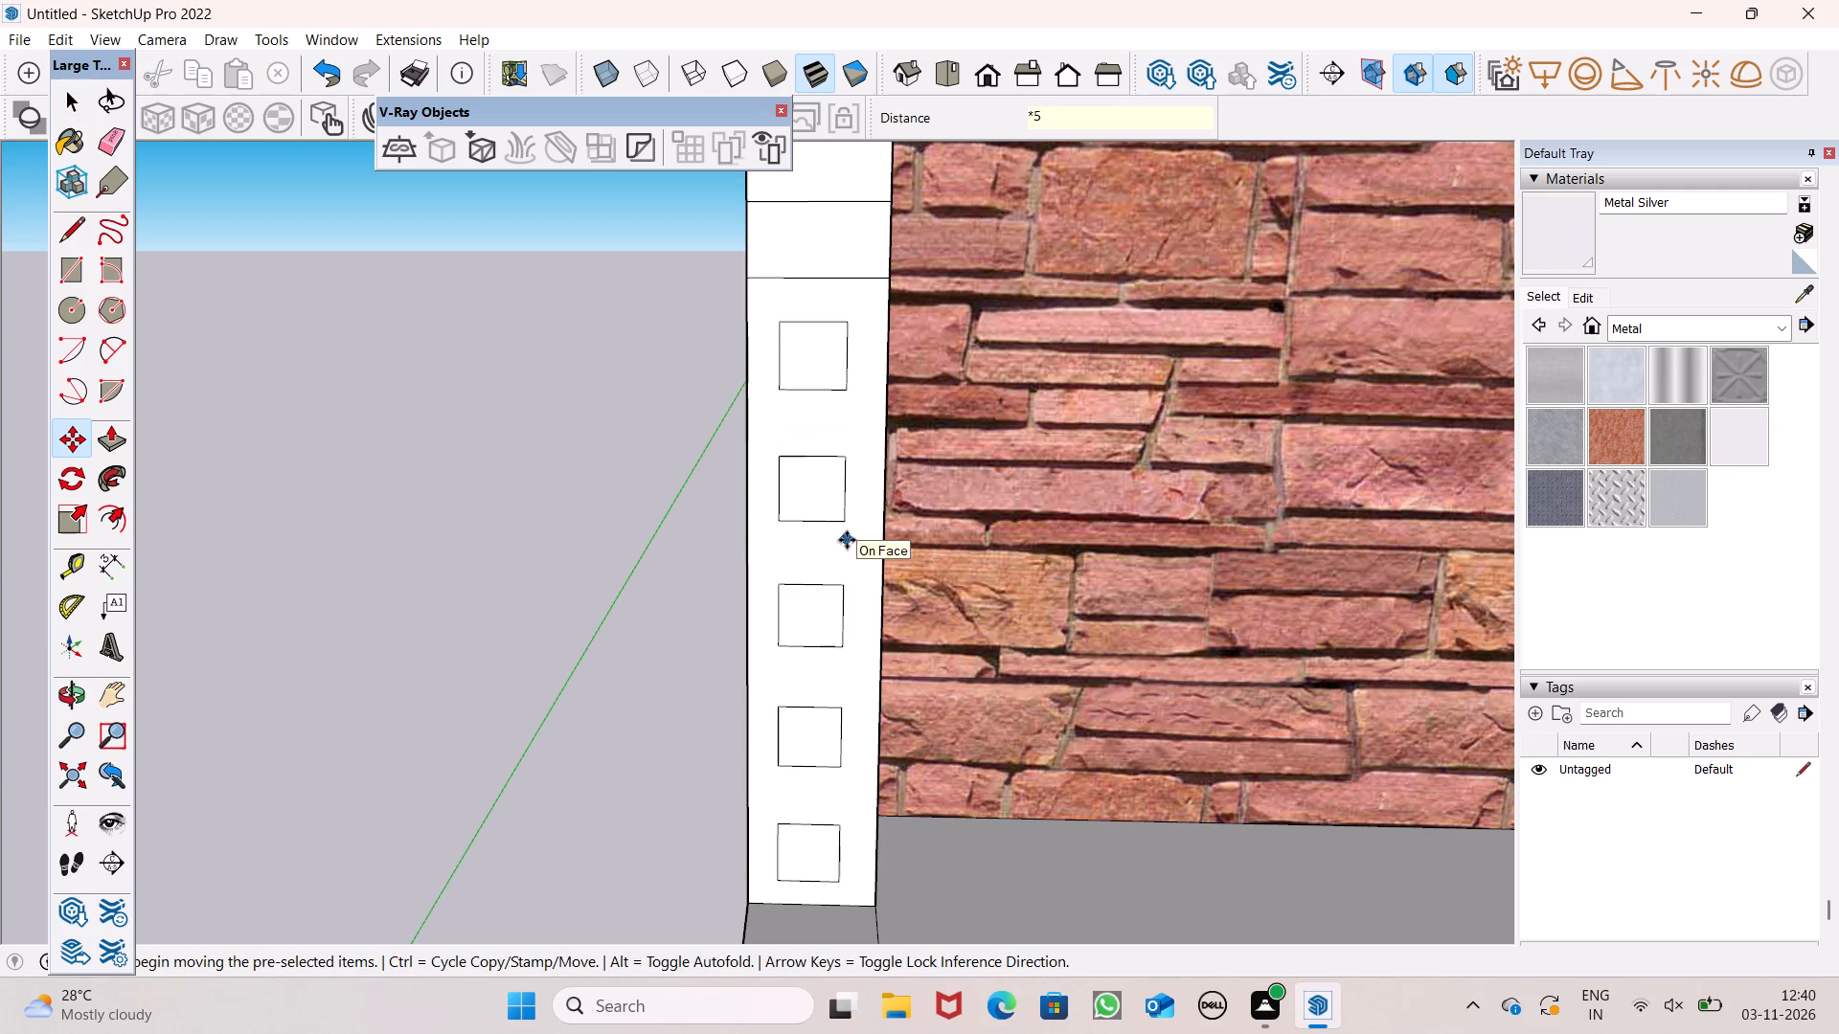
pyautogui.press('space')
# Draw a small square on the fourth-floor white corner strip, just below its paired division lines.
pyautogui.scroll(-6, 847, 542)
pyautogui.scroll(-3, 818, 440)
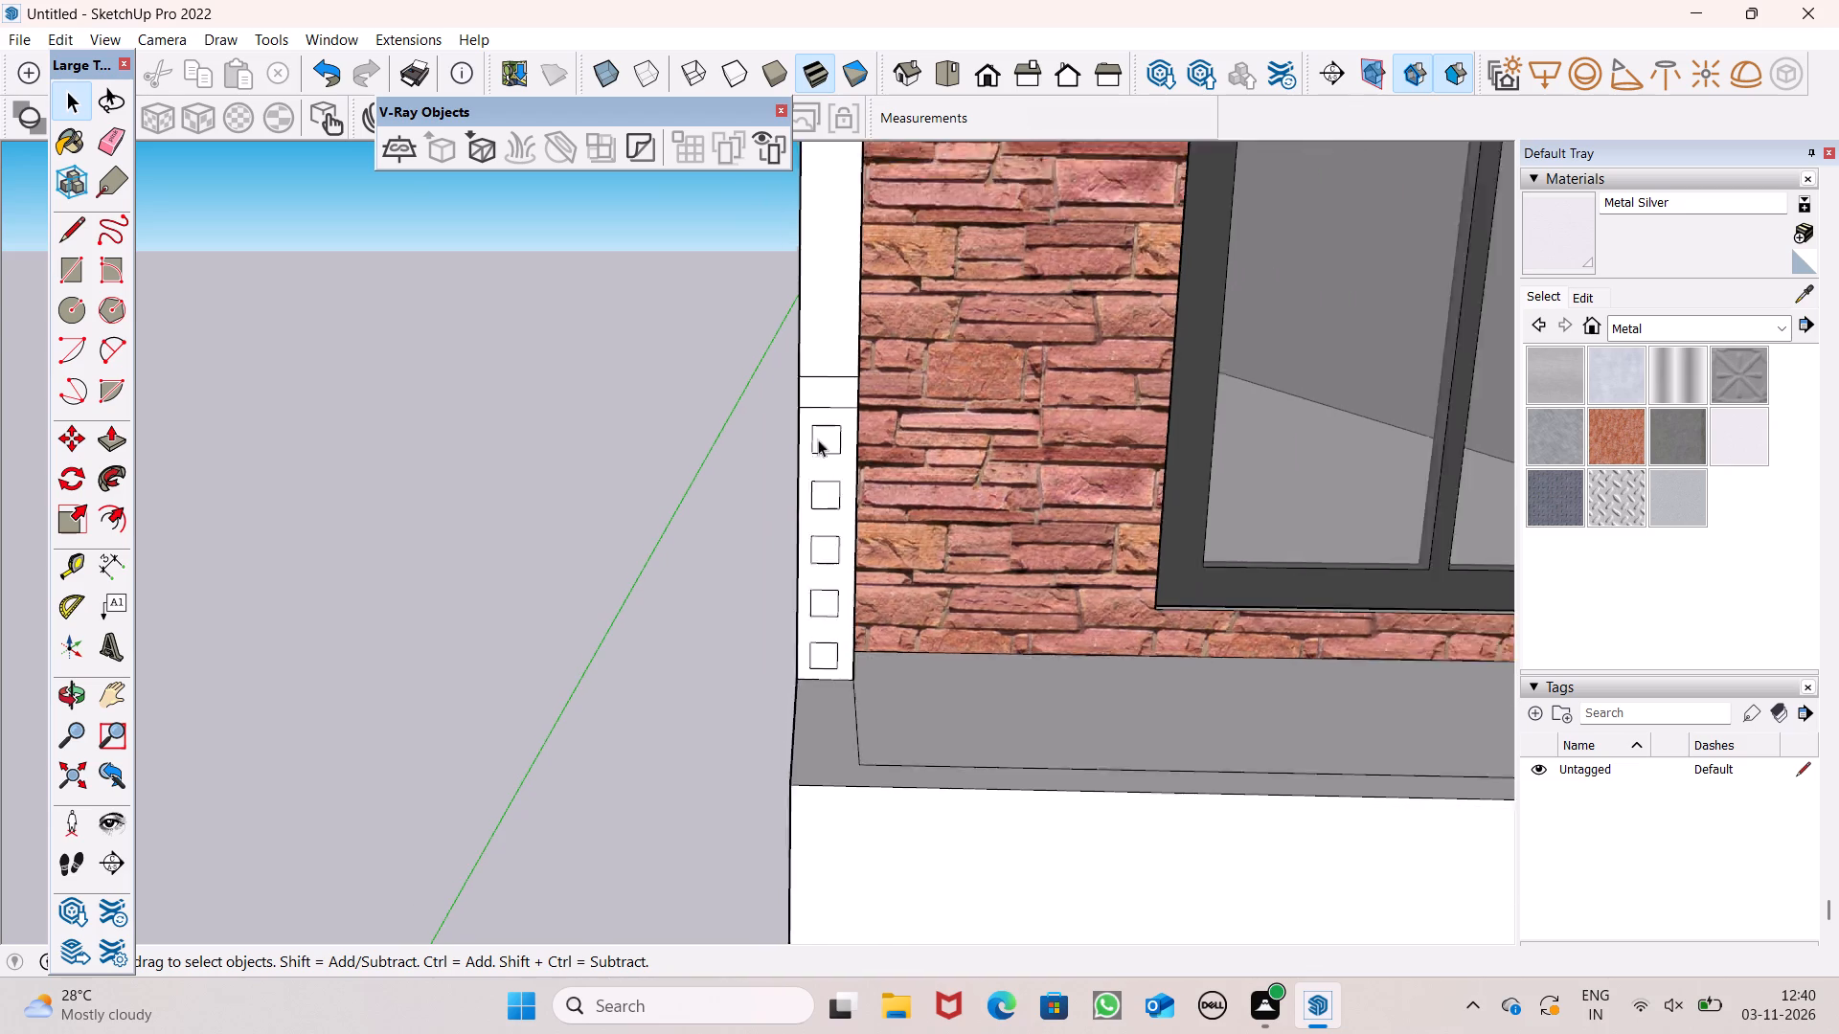
pyautogui.scroll(-11, 818, 439)
pyautogui.scroll(-6, 838, 339)
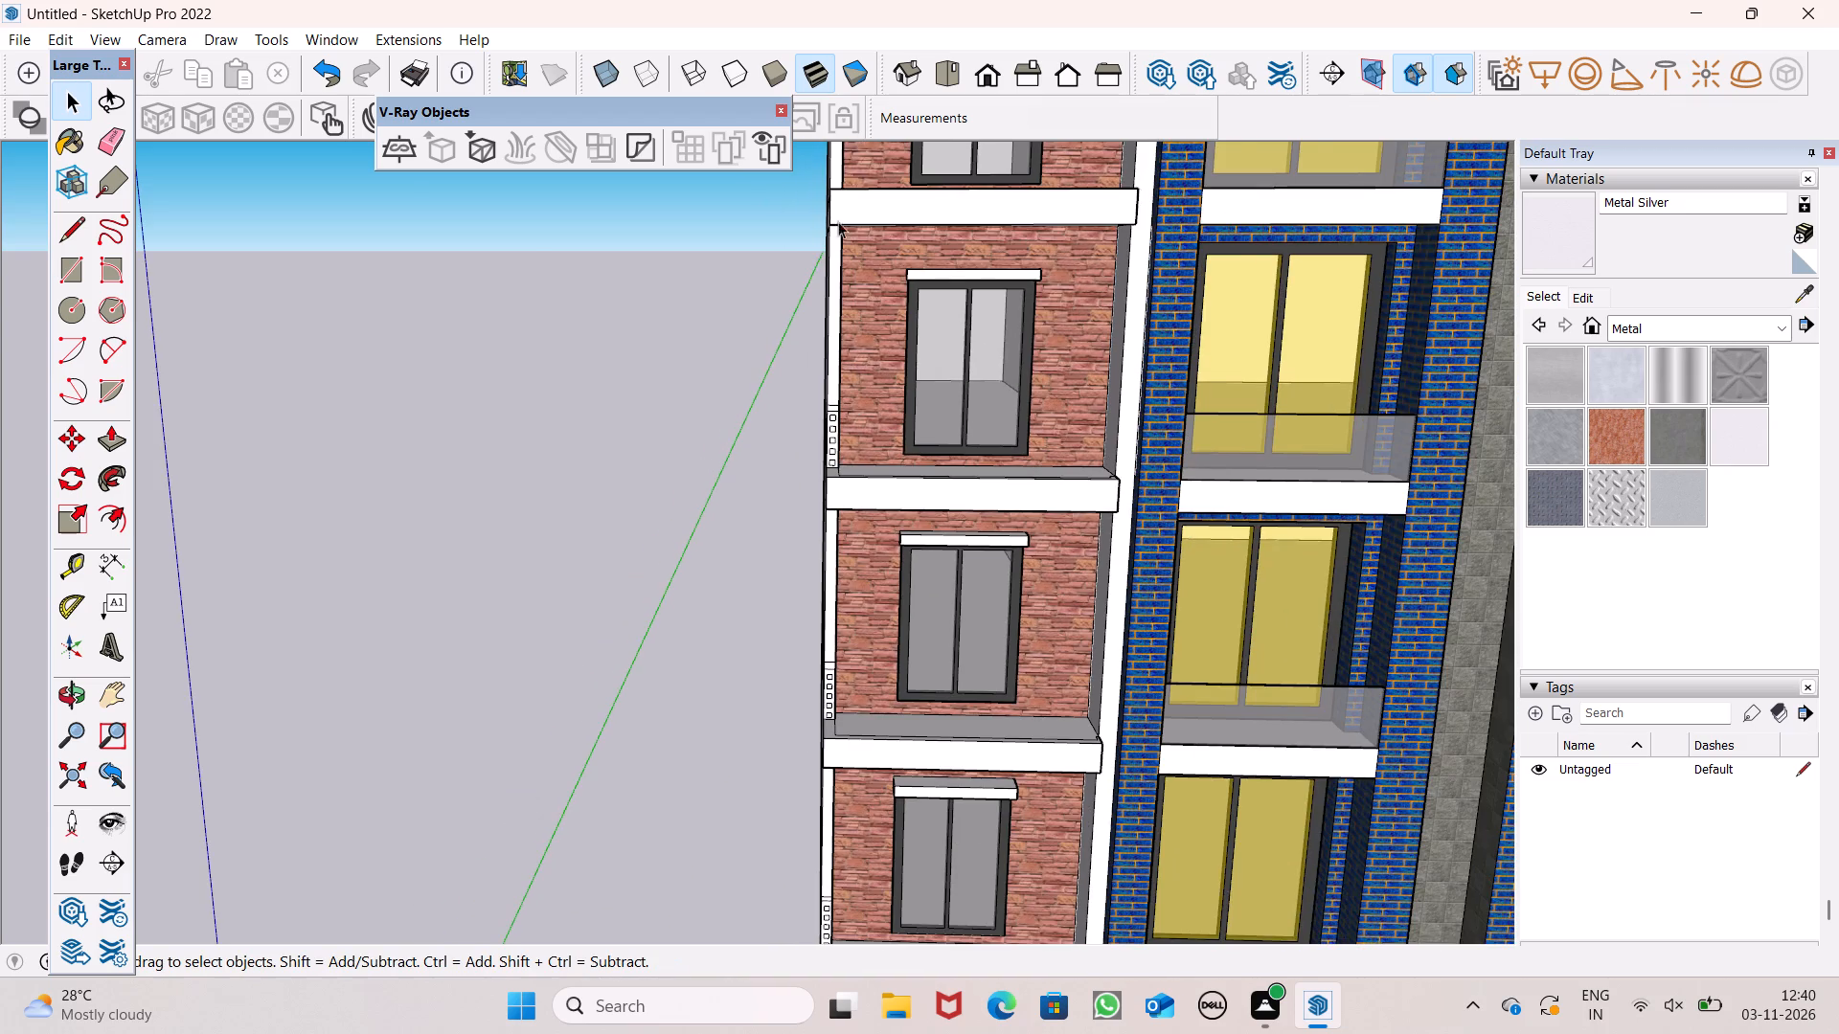
pyautogui.scroll(-6, 833, 577)
pyautogui.scroll(8, 803, 336)
pyautogui.scroll(5, 850, 411)
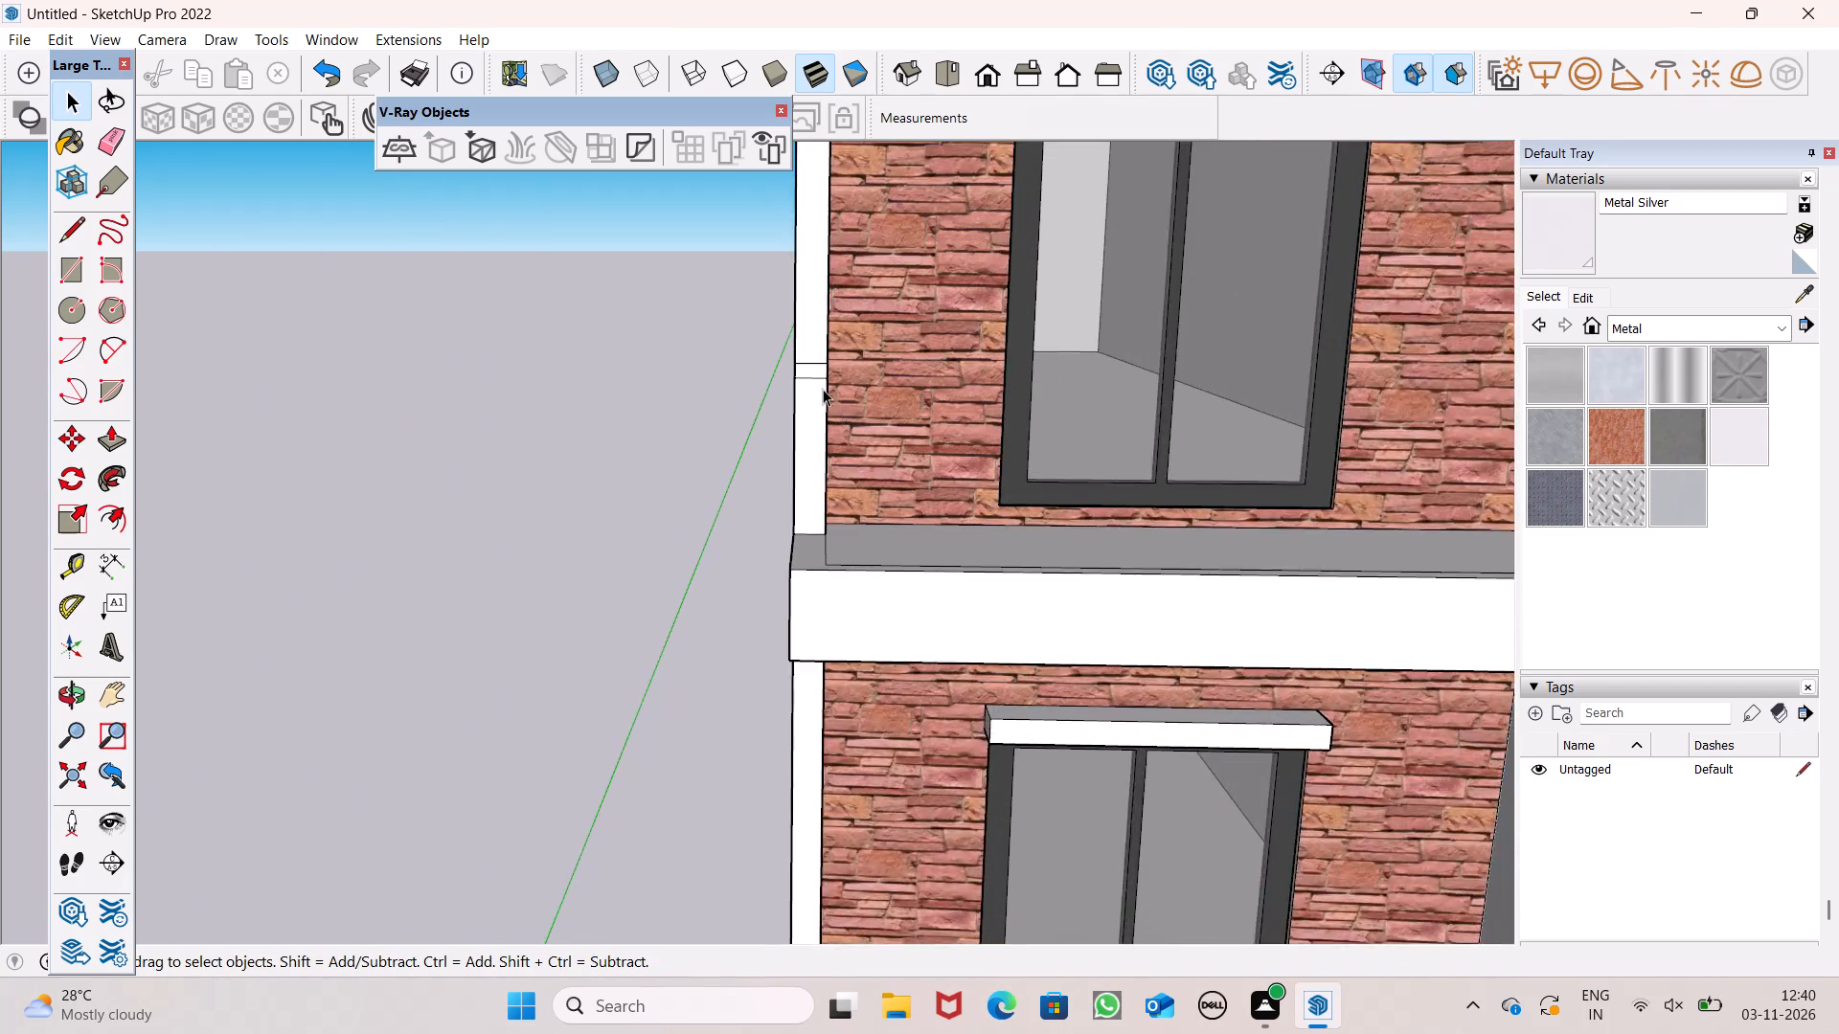
pyautogui.scroll(3, 823, 389)
pyautogui.click(67, 265)
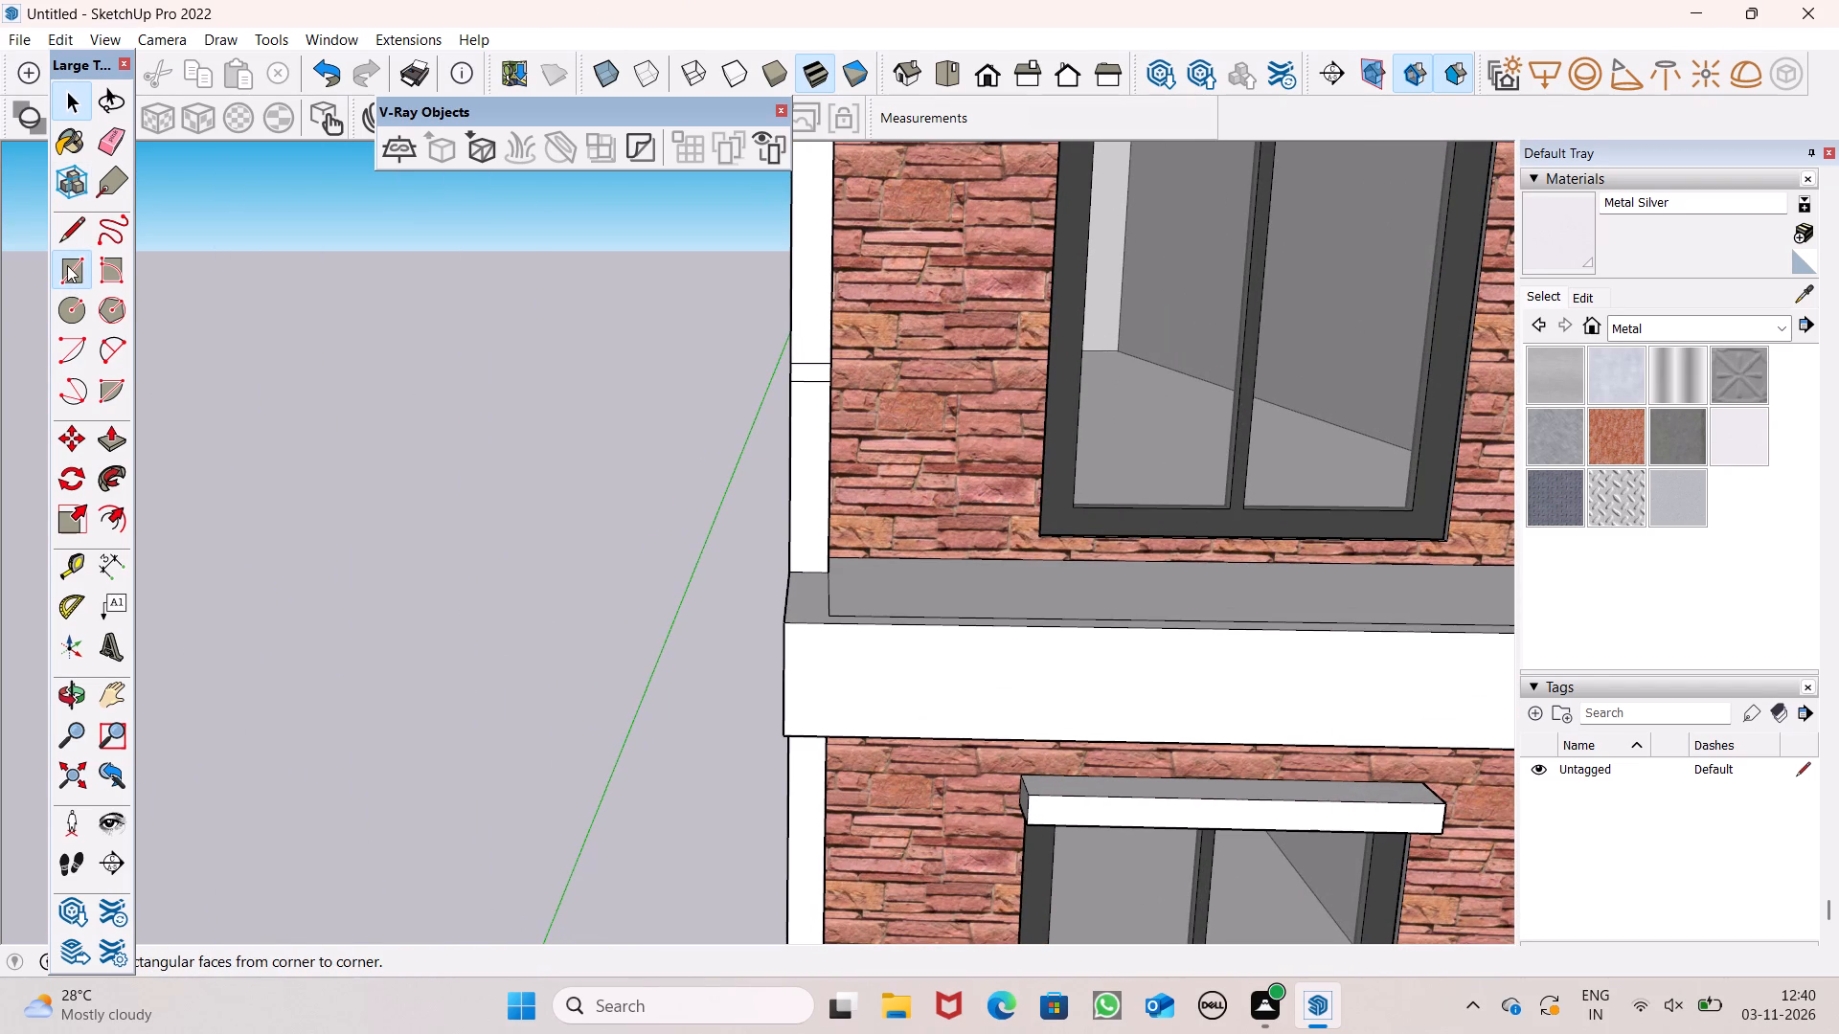
pyautogui.scroll(6, 810, 426)
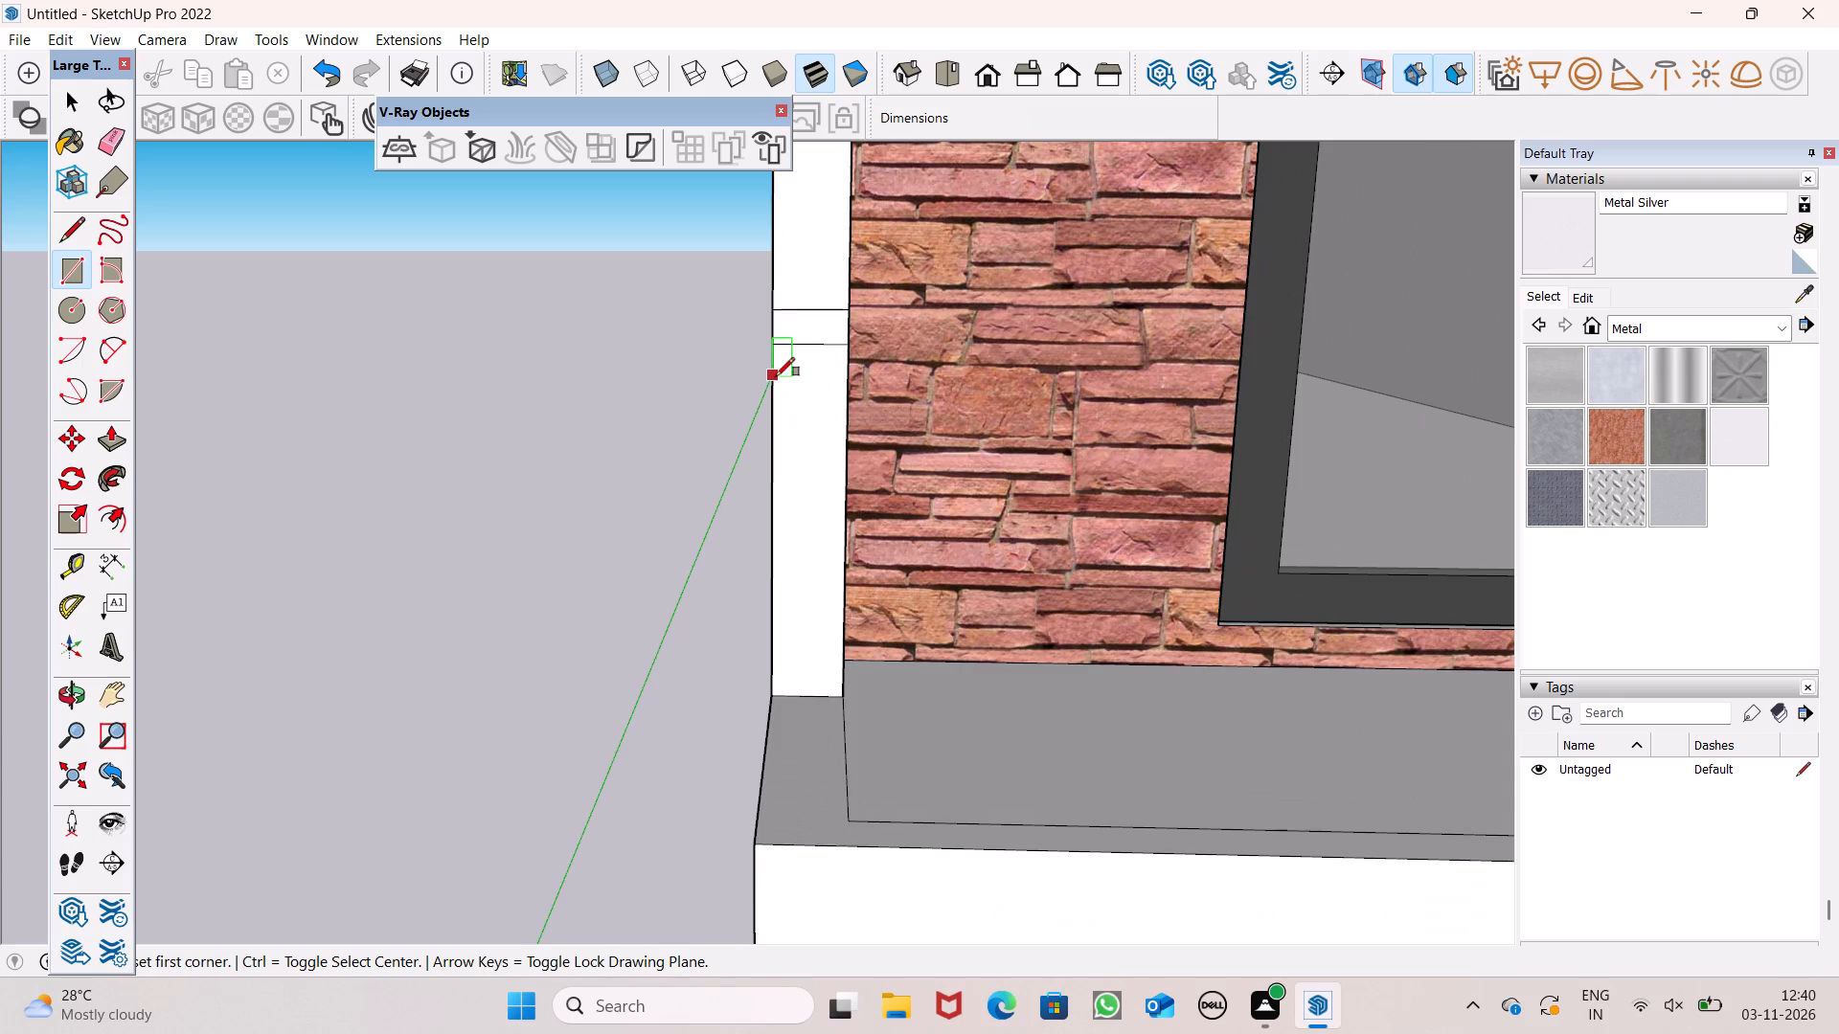
pyautogui.scroll(7, 776, 376)
pyautogui.click(748, 347)
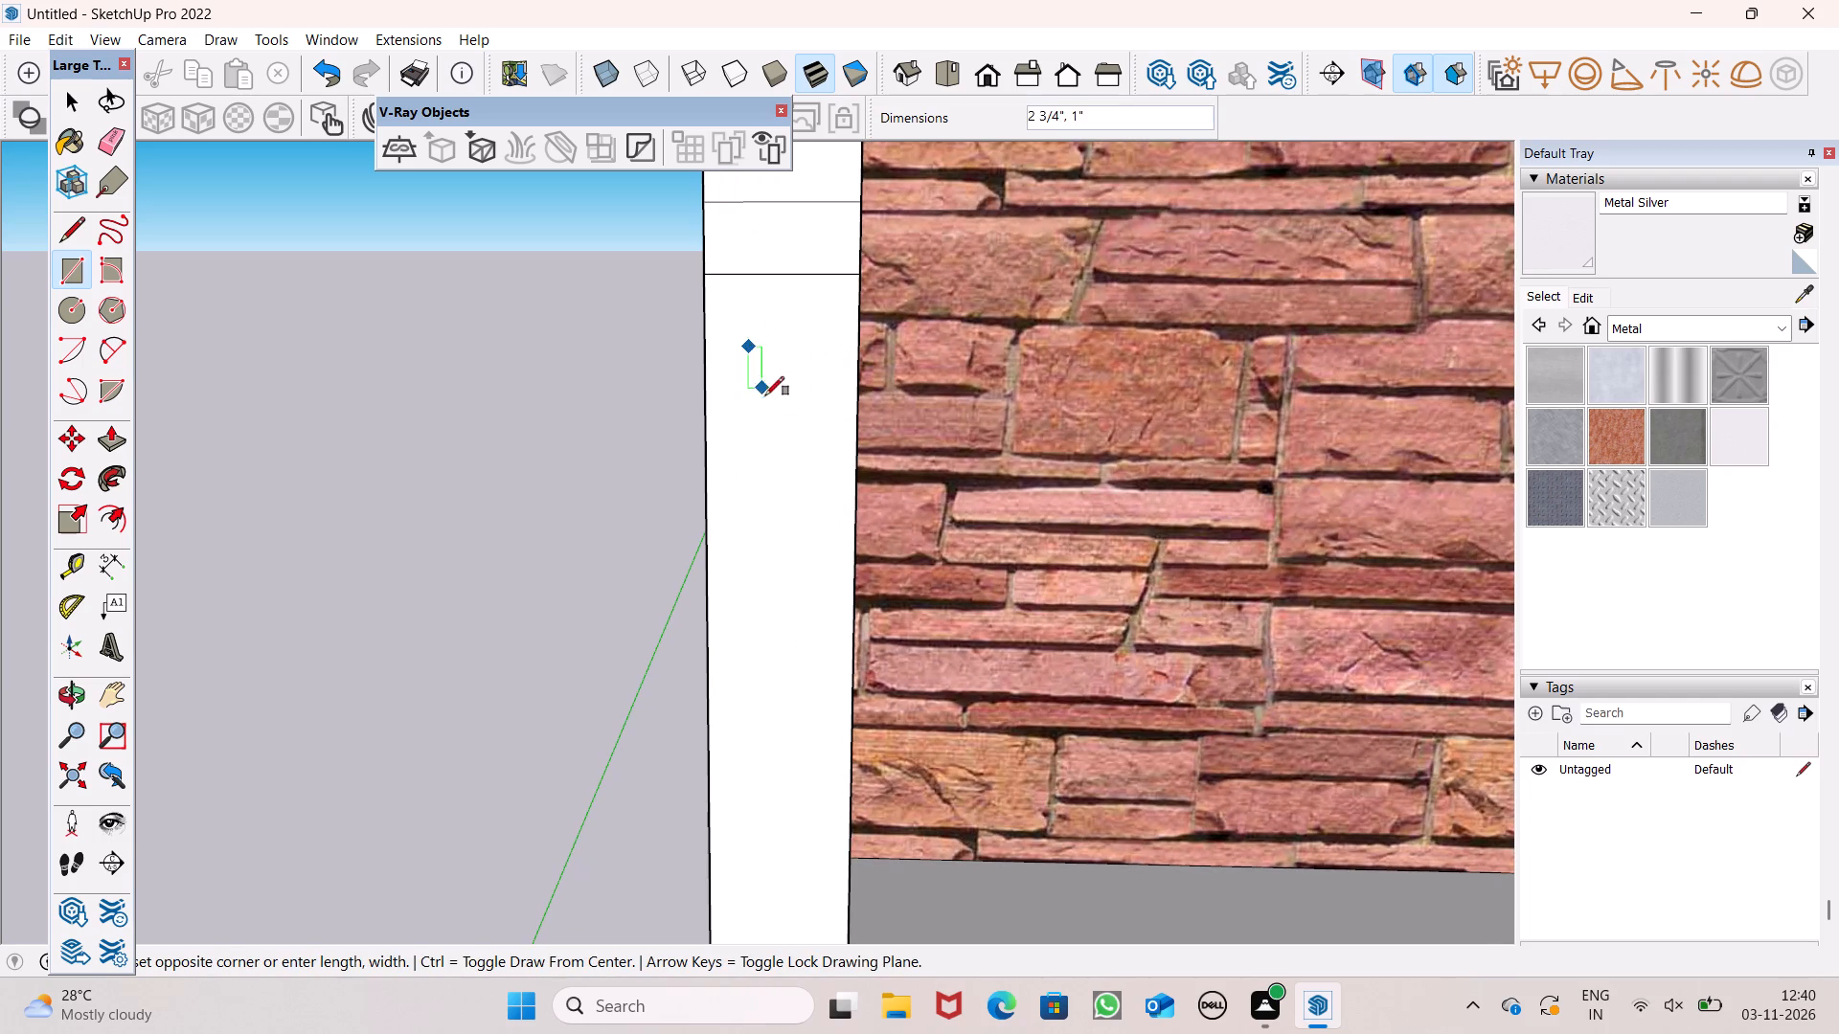
pyautogui.click(814, 419)
# Copy the small square straight down the fourth-floor corner strip with Move, five copies spaced about 8 11/16" apart.
pyautogui.press('space')
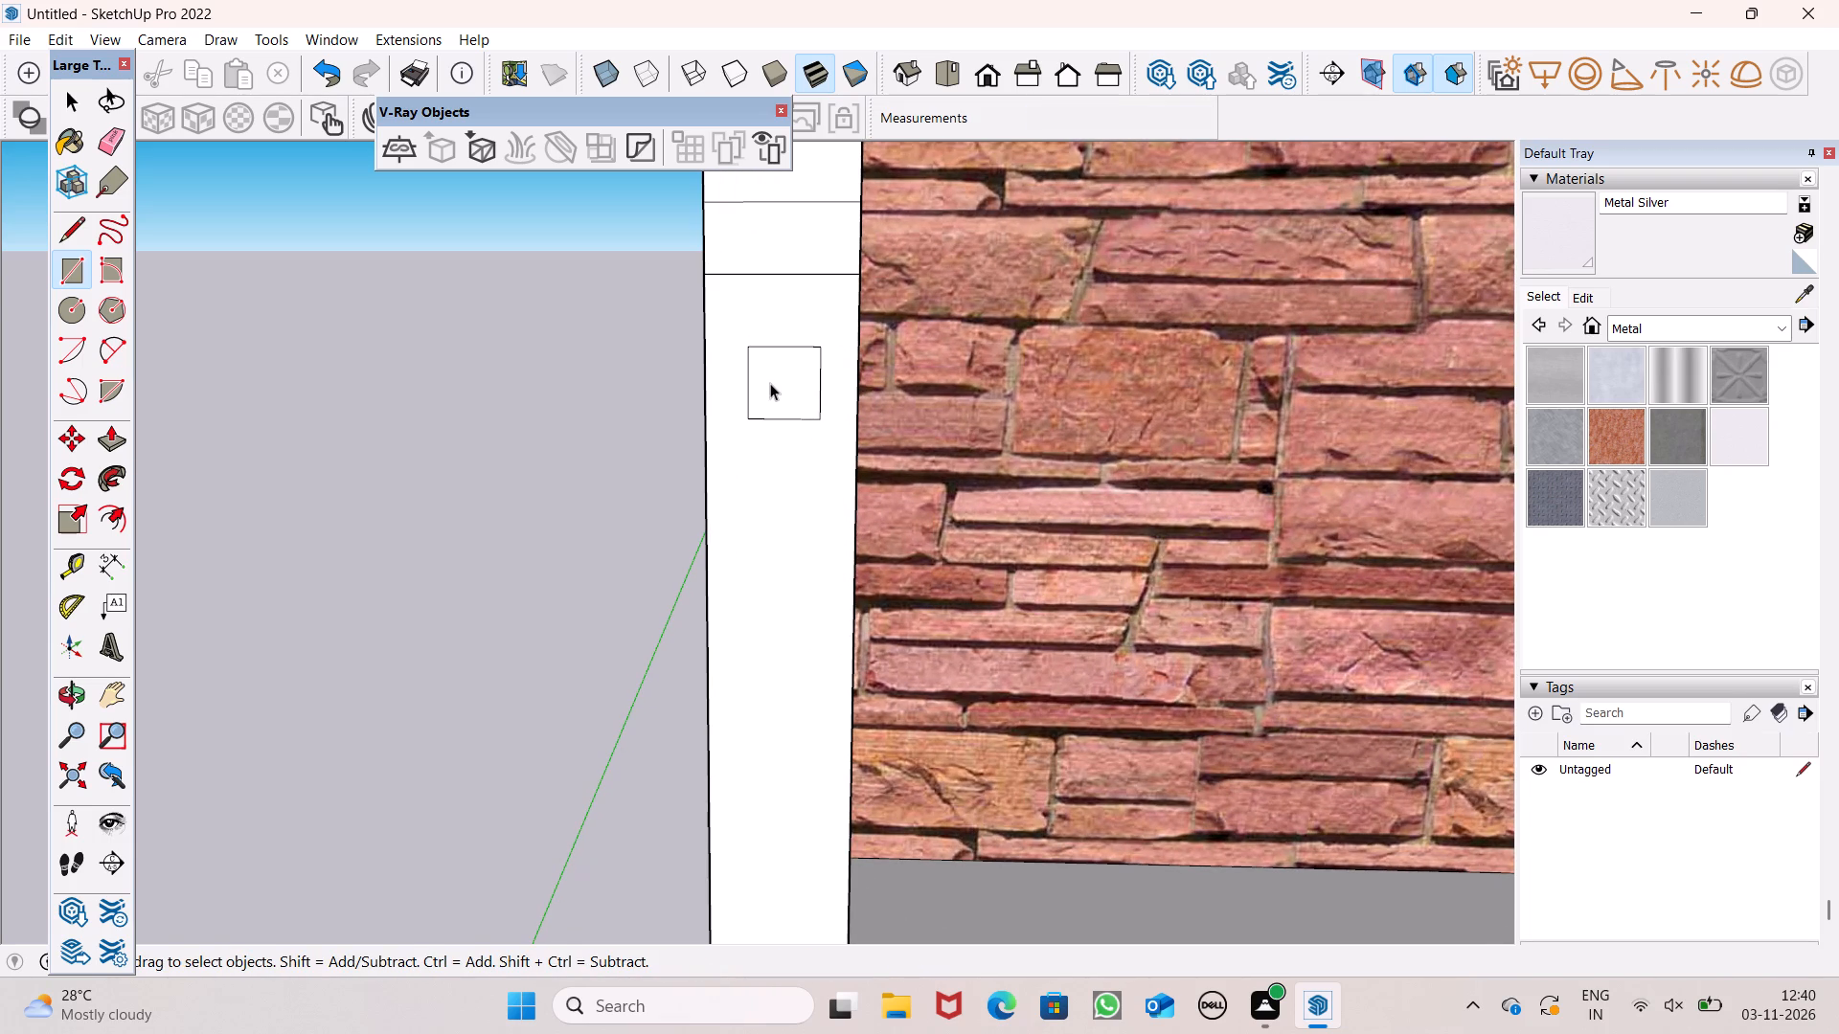
pyautogui.doubleClick(768, 379)
pyautogui.scroll(-1, 803, 305)
pyautogui.press('m')
pyautogui.press('Return')
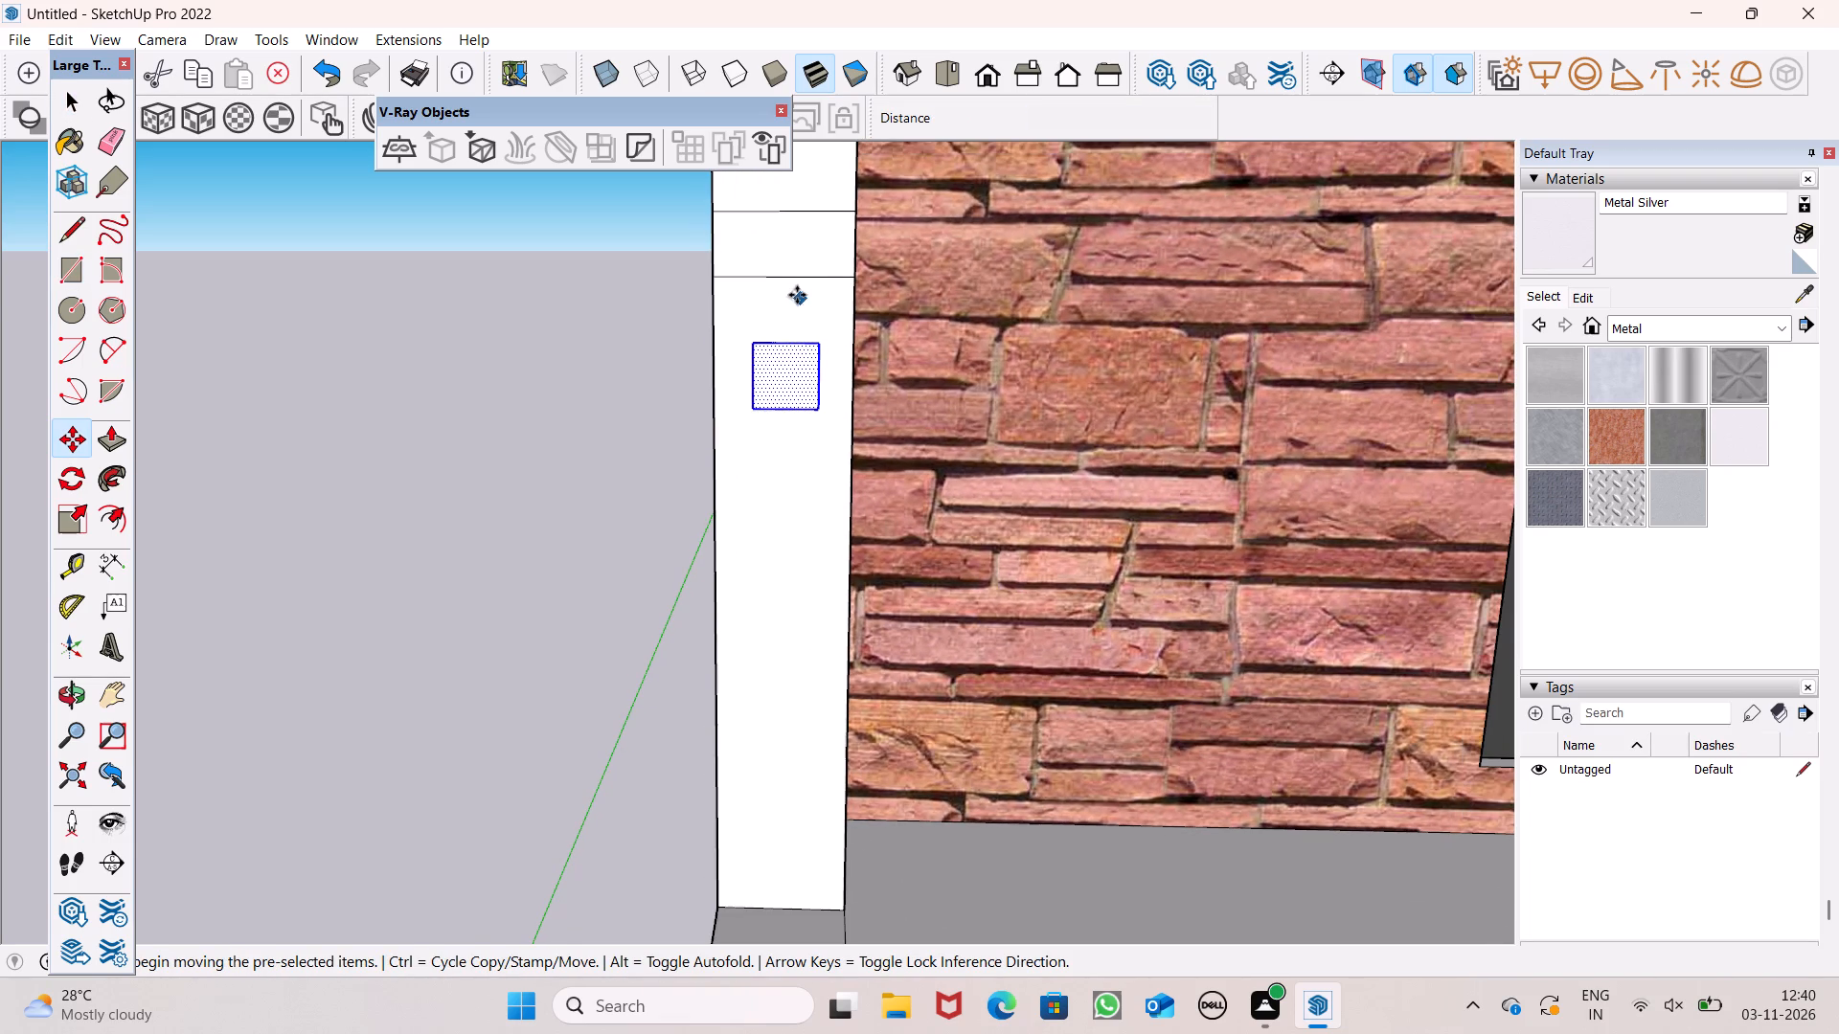
pyautogui.scroll(-4, 801, 295)
pyautogui.scroll(4, 784, 377)
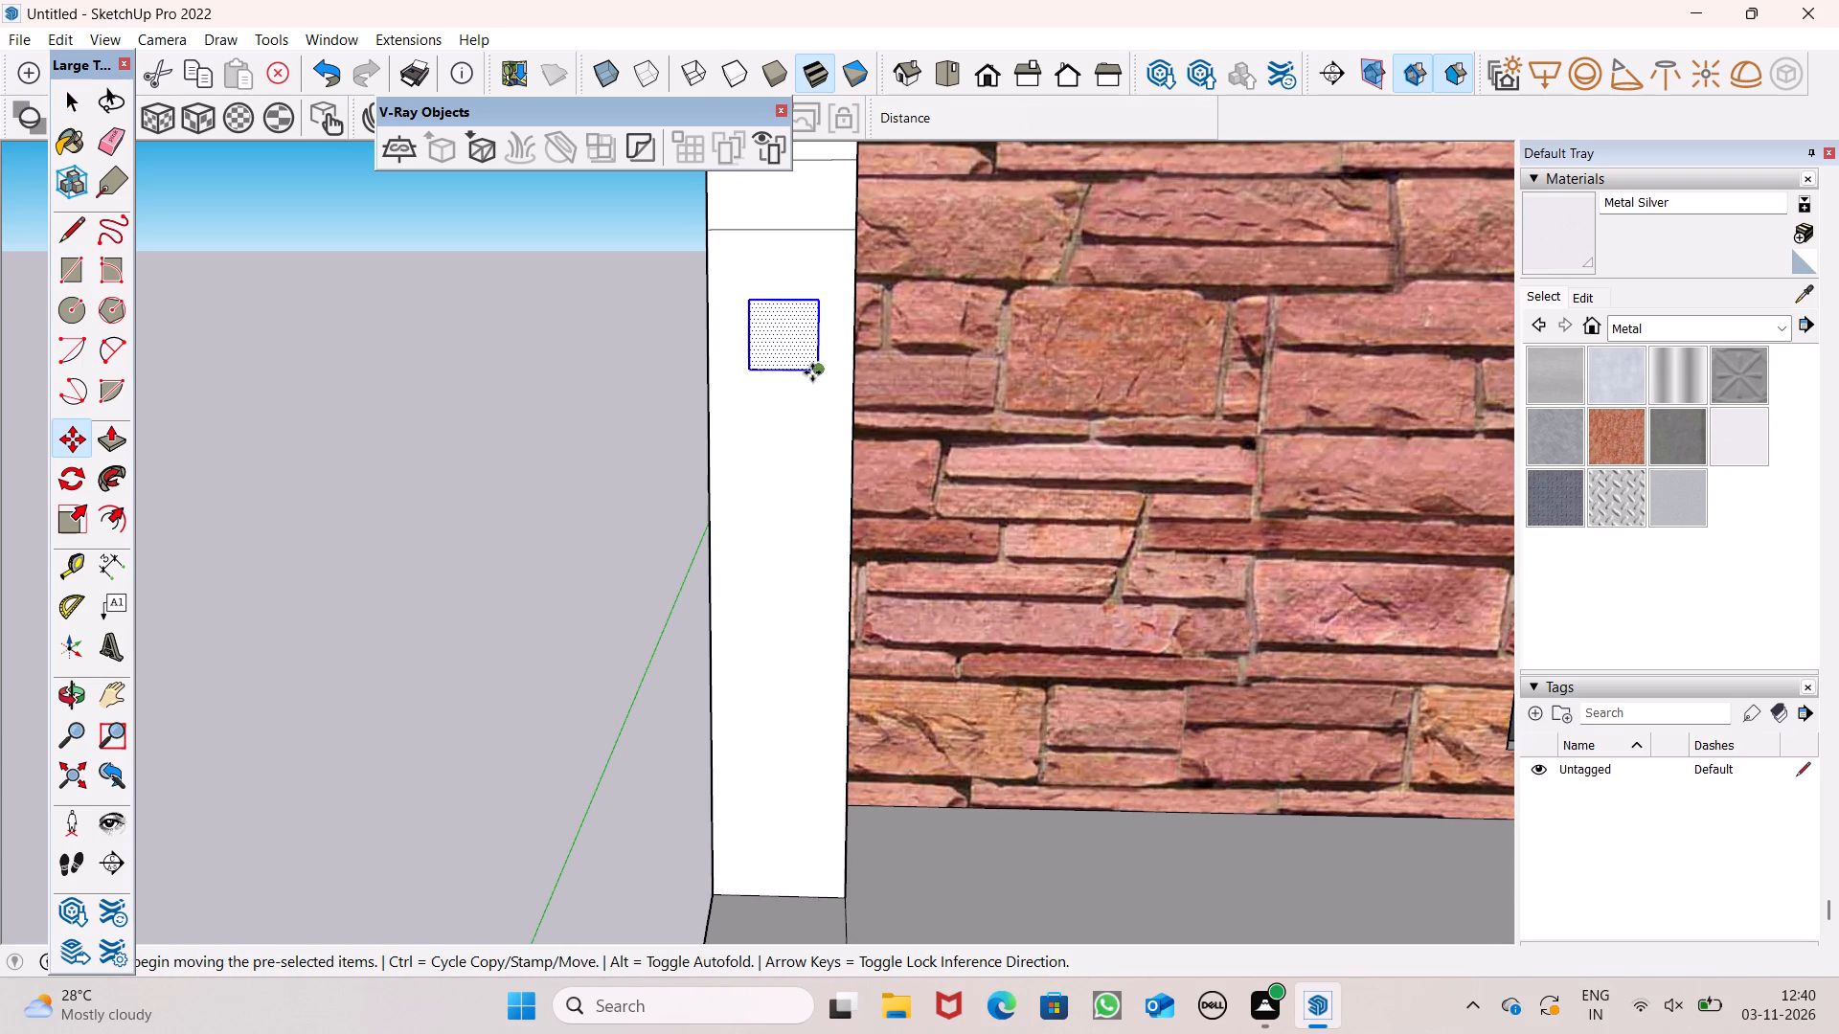
pyautogui.moveTo(812, 371); pyautogui.dragTo(847, 531)
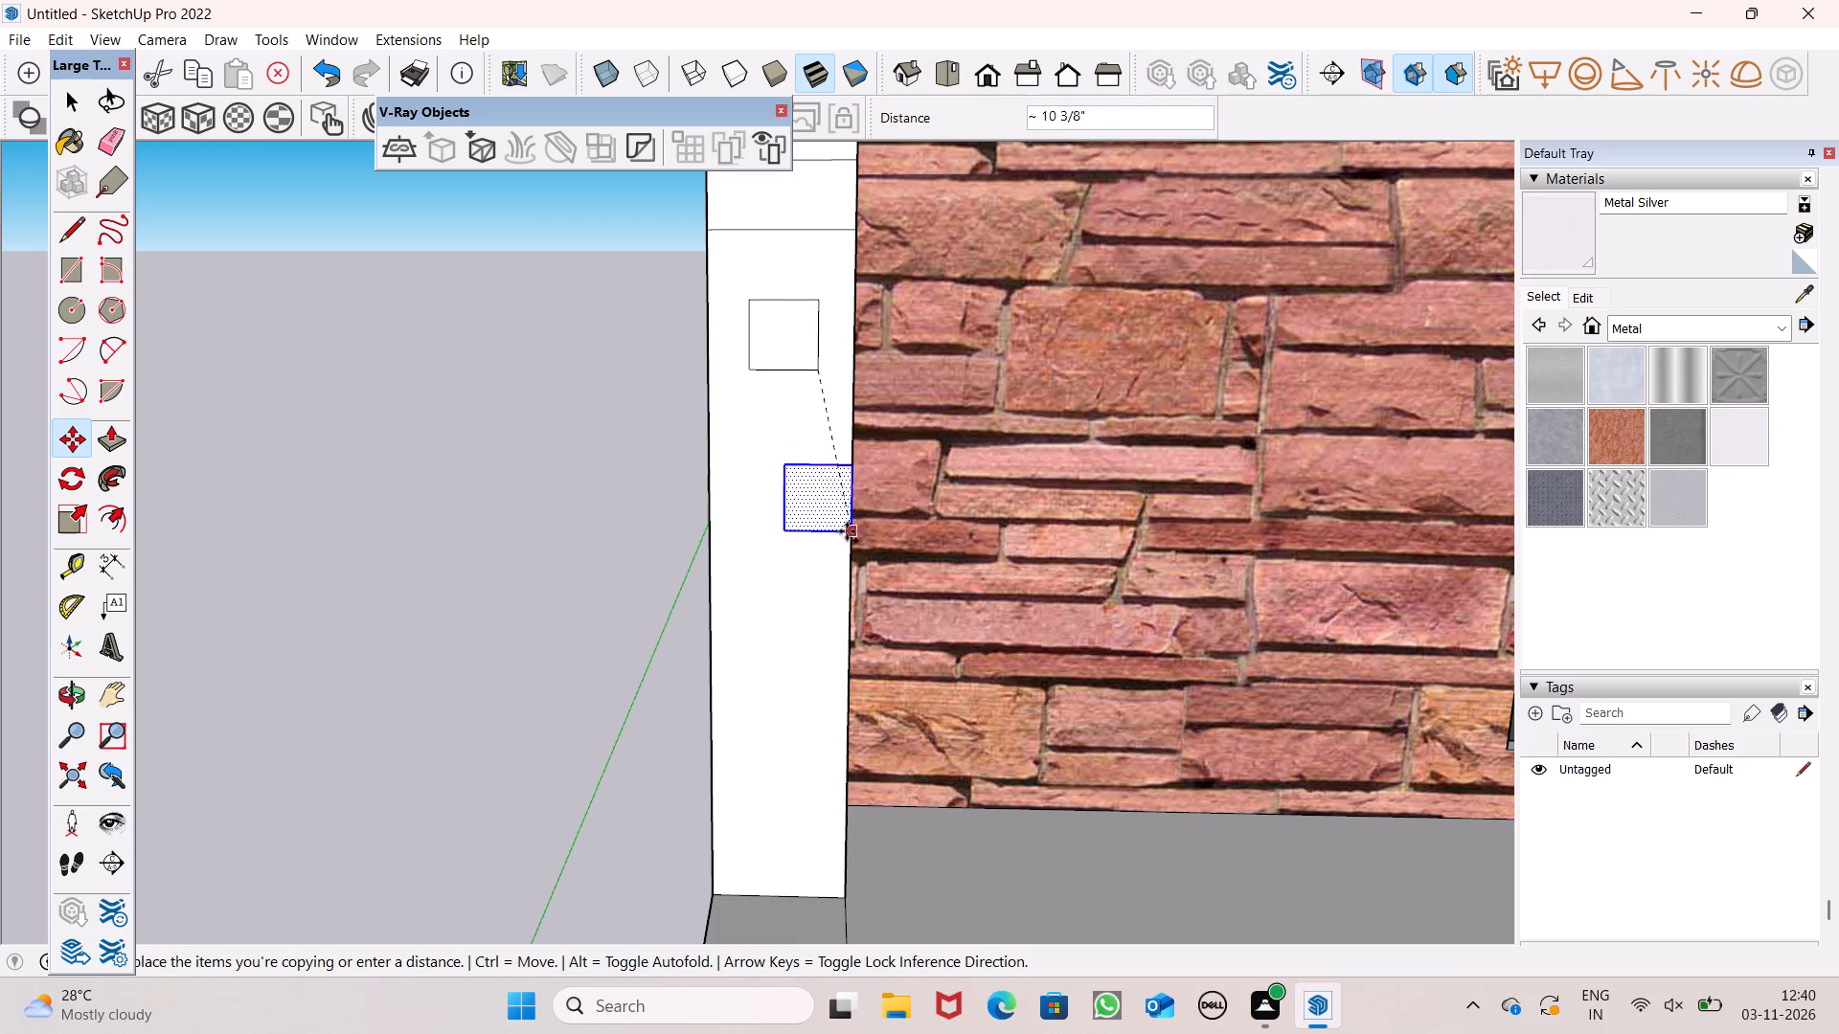
pyautogui.moveTo(847, 531); pyautogui.dragTo(819, 549)
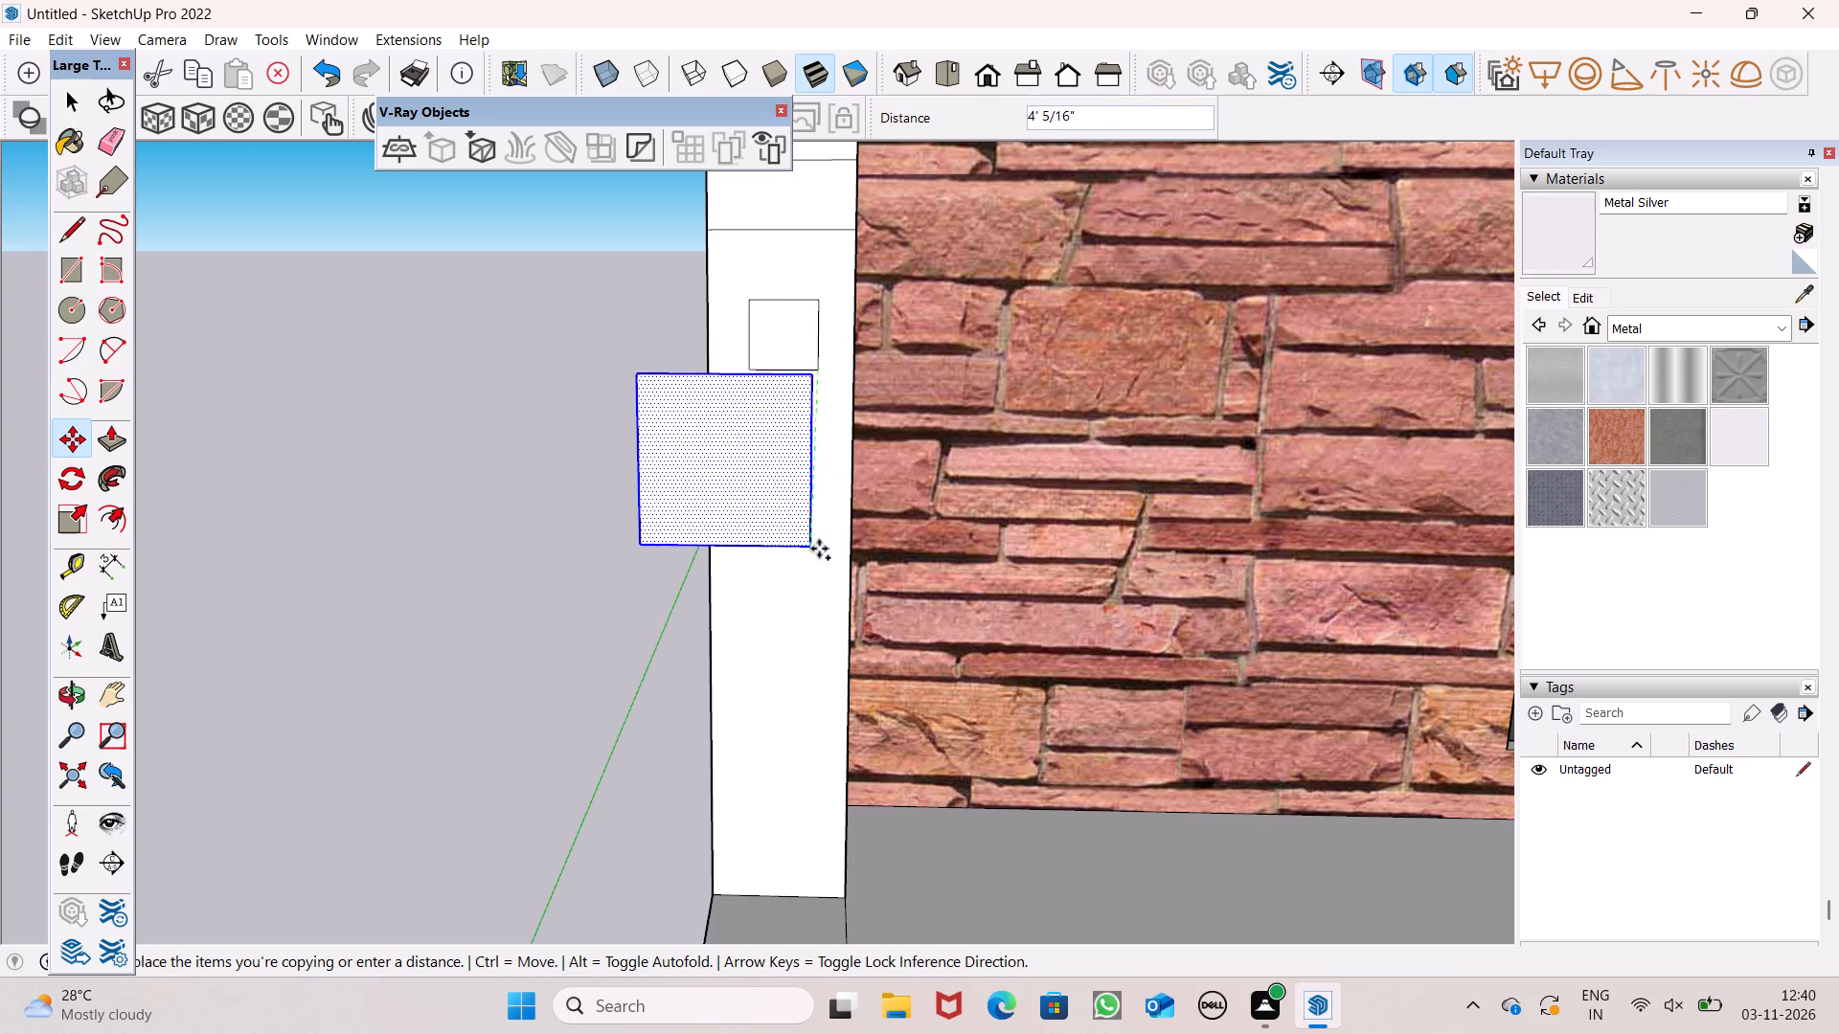
pyautogui.moveTo(819, 549); pyautogui.dragTo(833, 528)
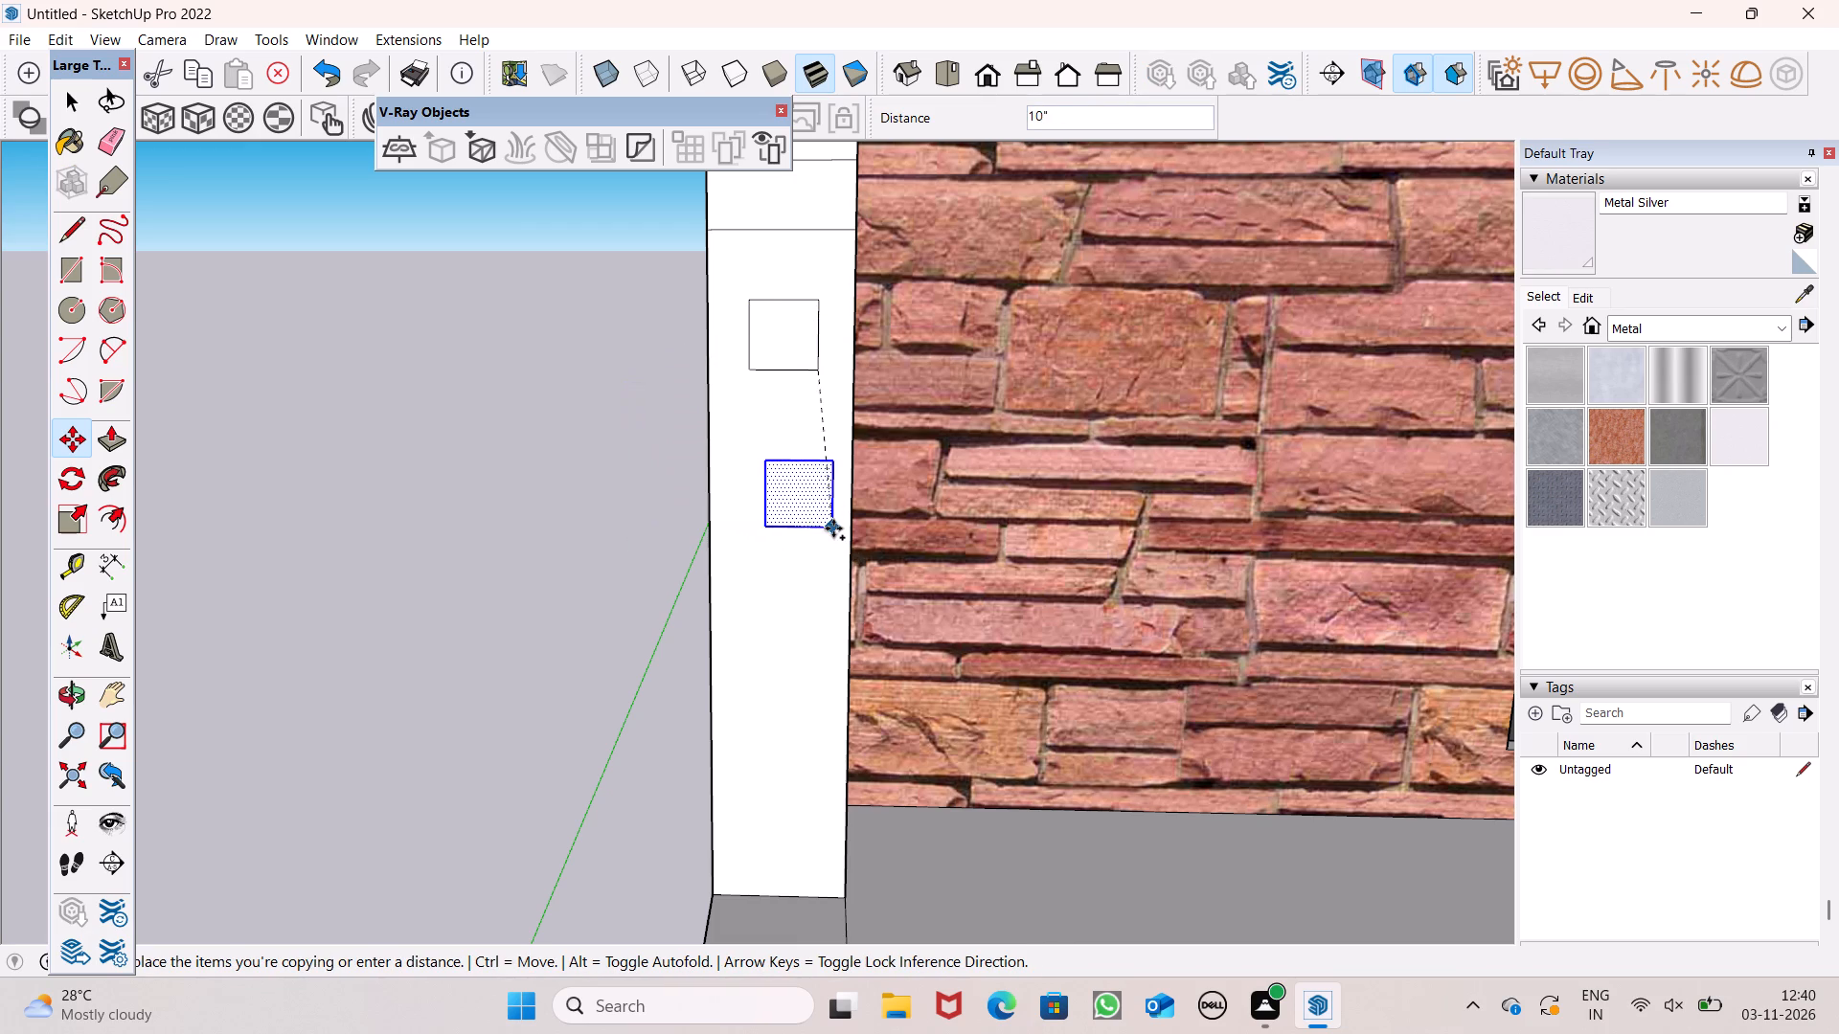
pyautogui.moveTo(833, 528); pyautogui.dragTo(831, 550)
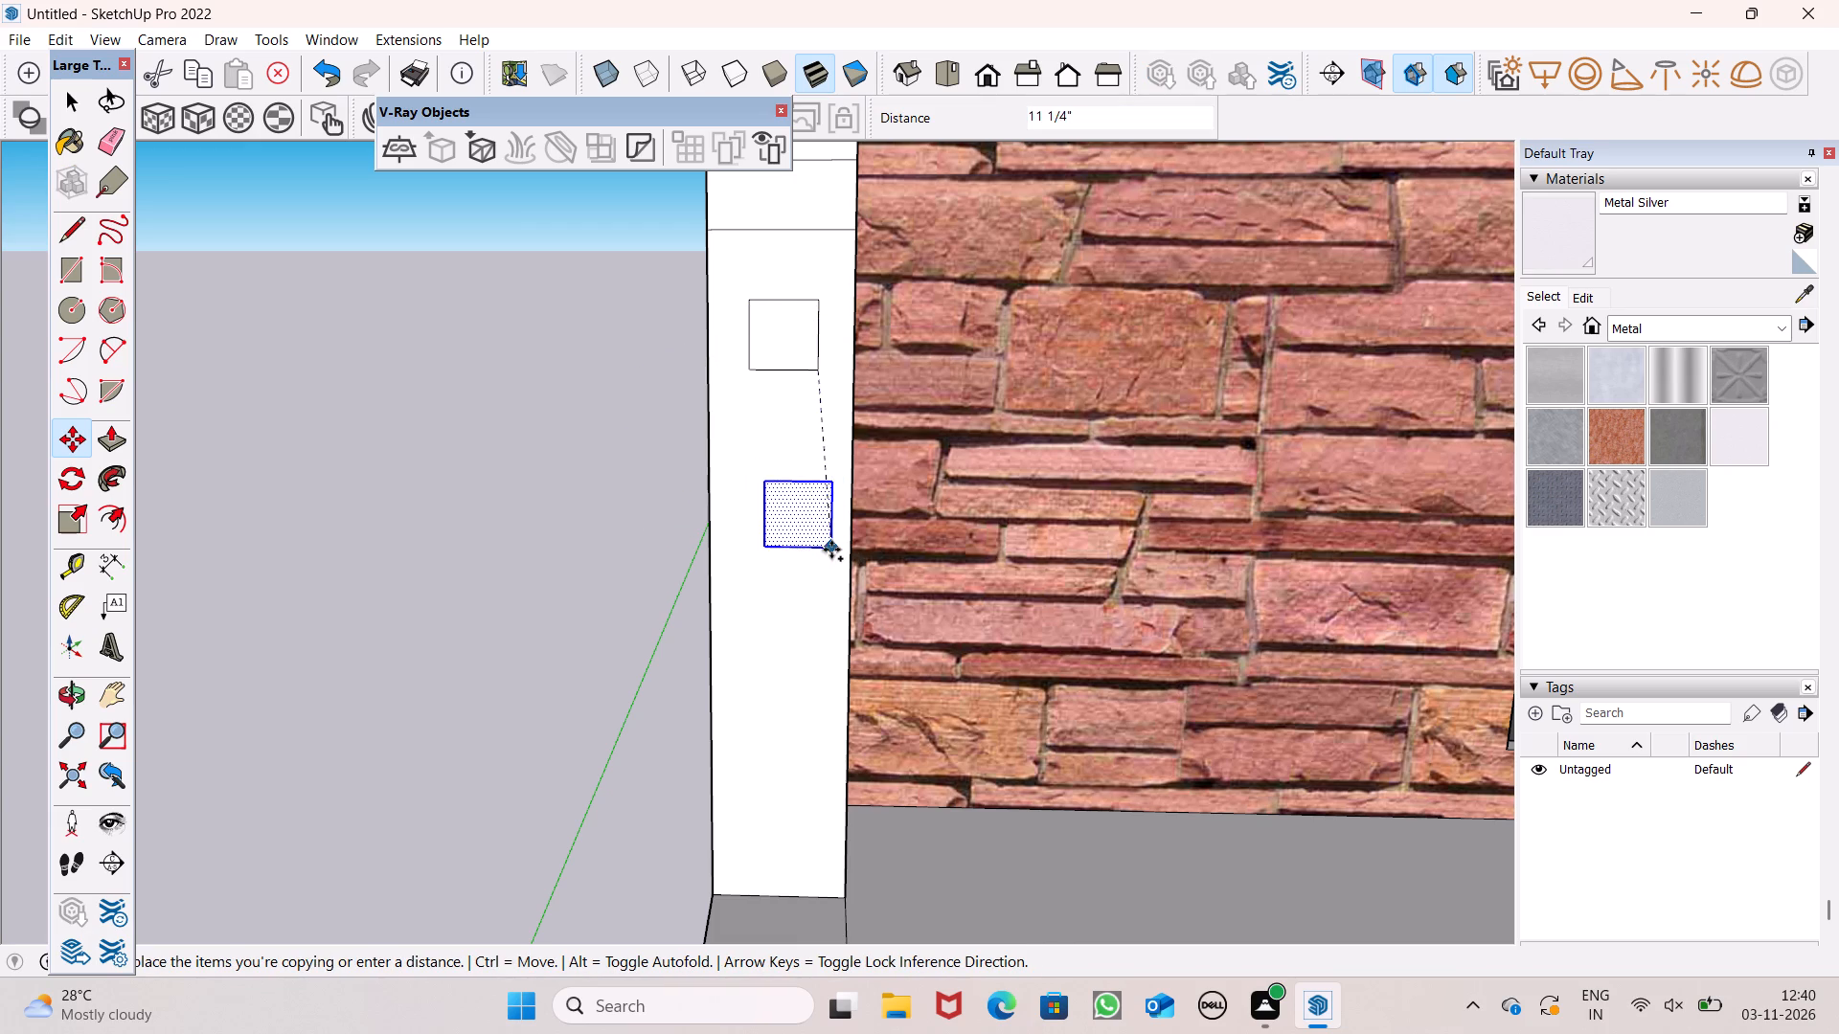
pyautogui.moveTo(831, 550); pyautogui.dragTo(820, 494)
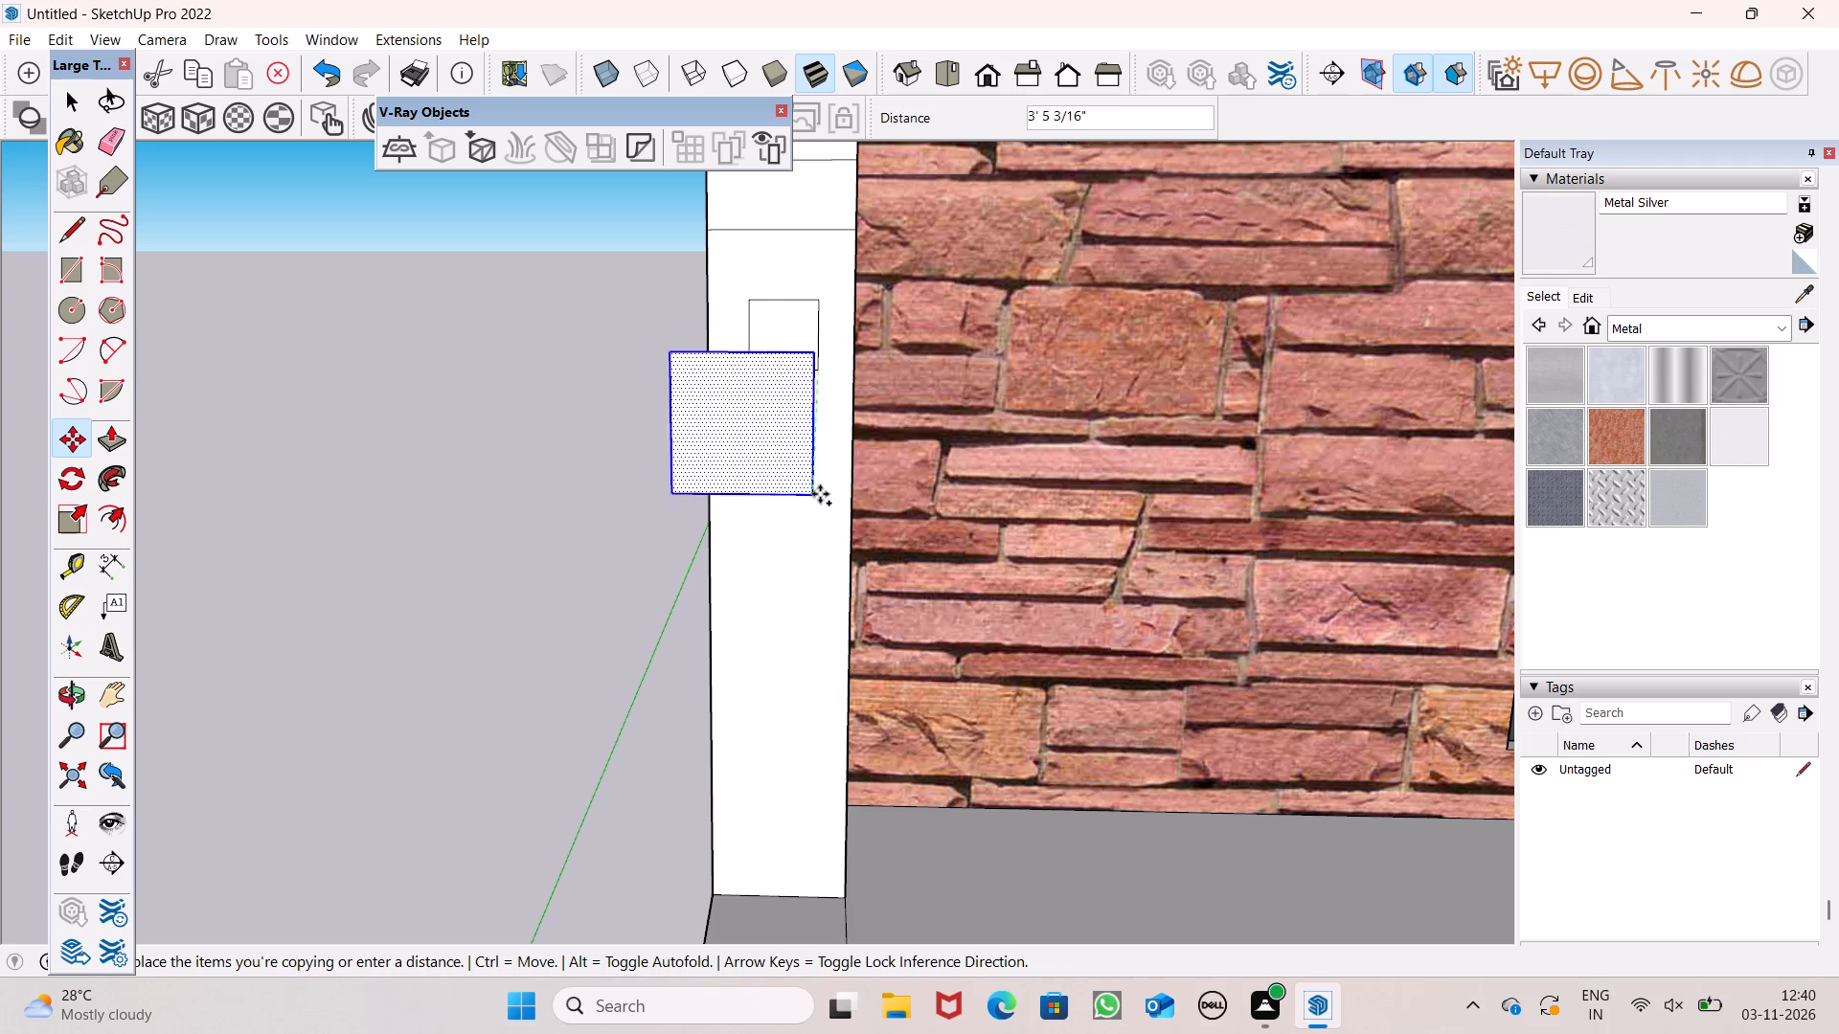
pyautogui.moveTo(820, 494); pyautogui.dragTo(828, 513)
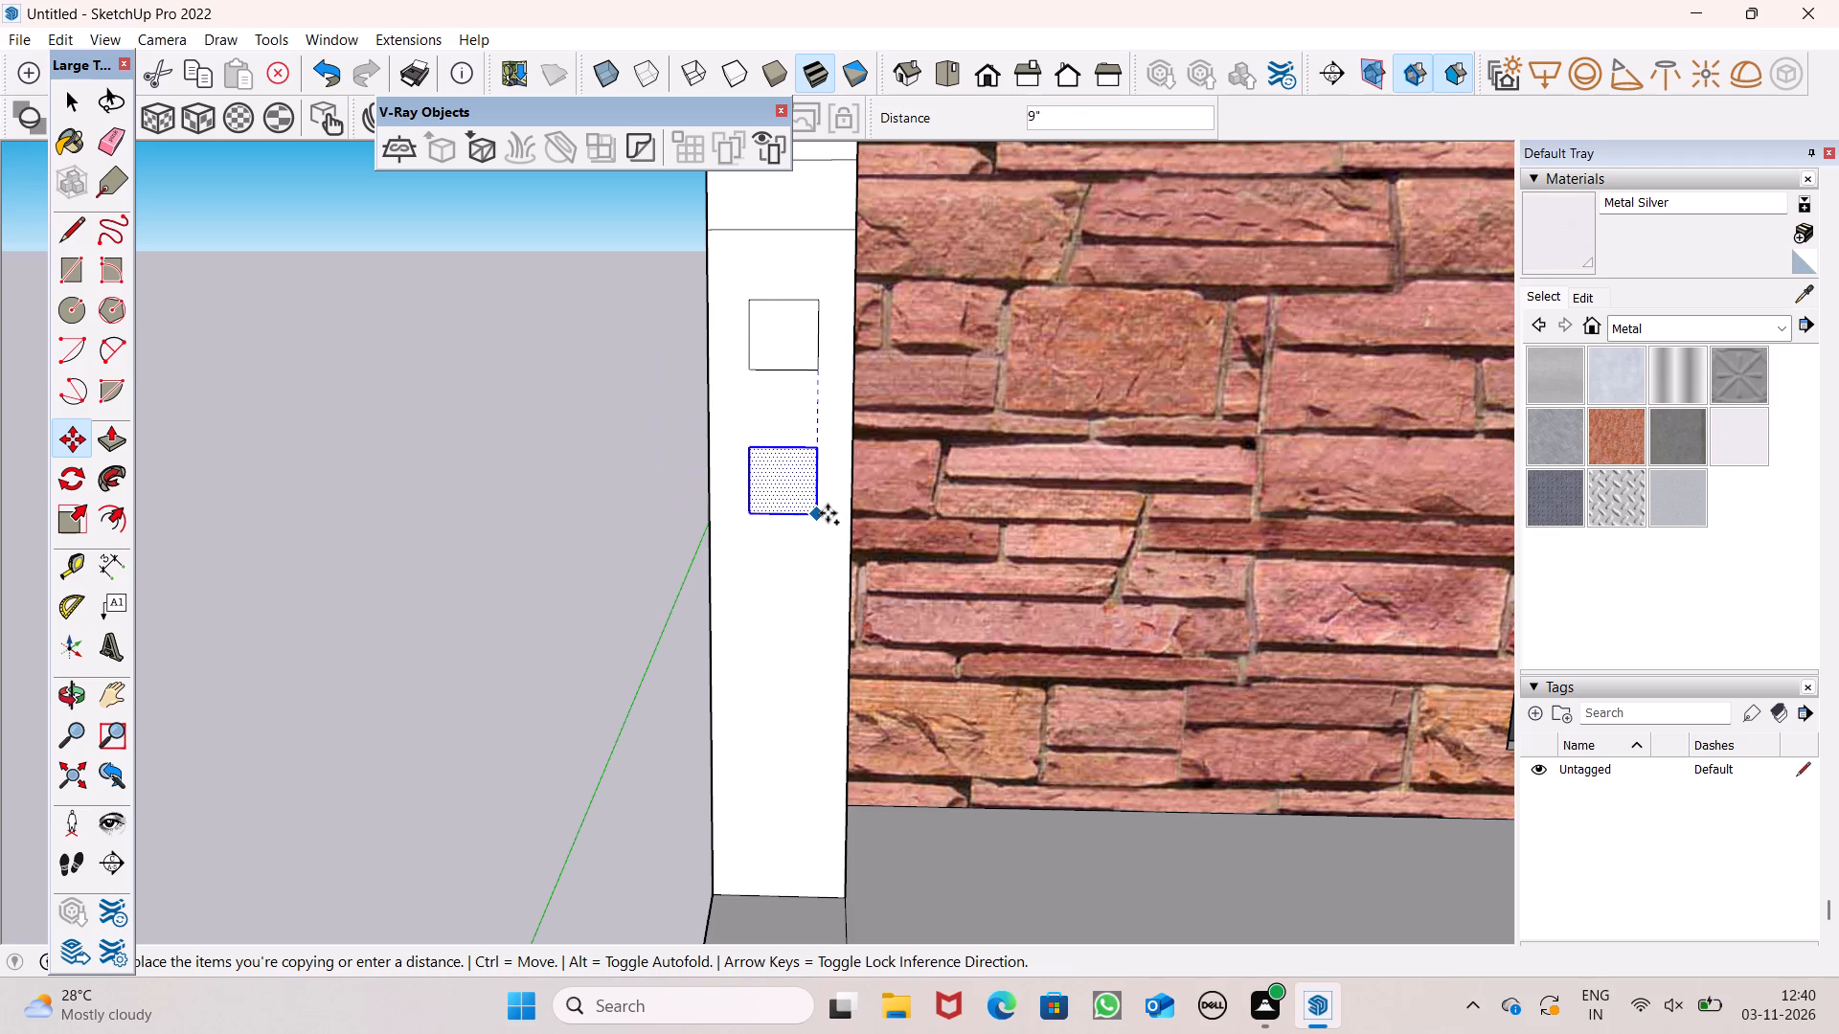
pyautogui.moveTo(828, 513); pyautogui.dragTo(827, 508)
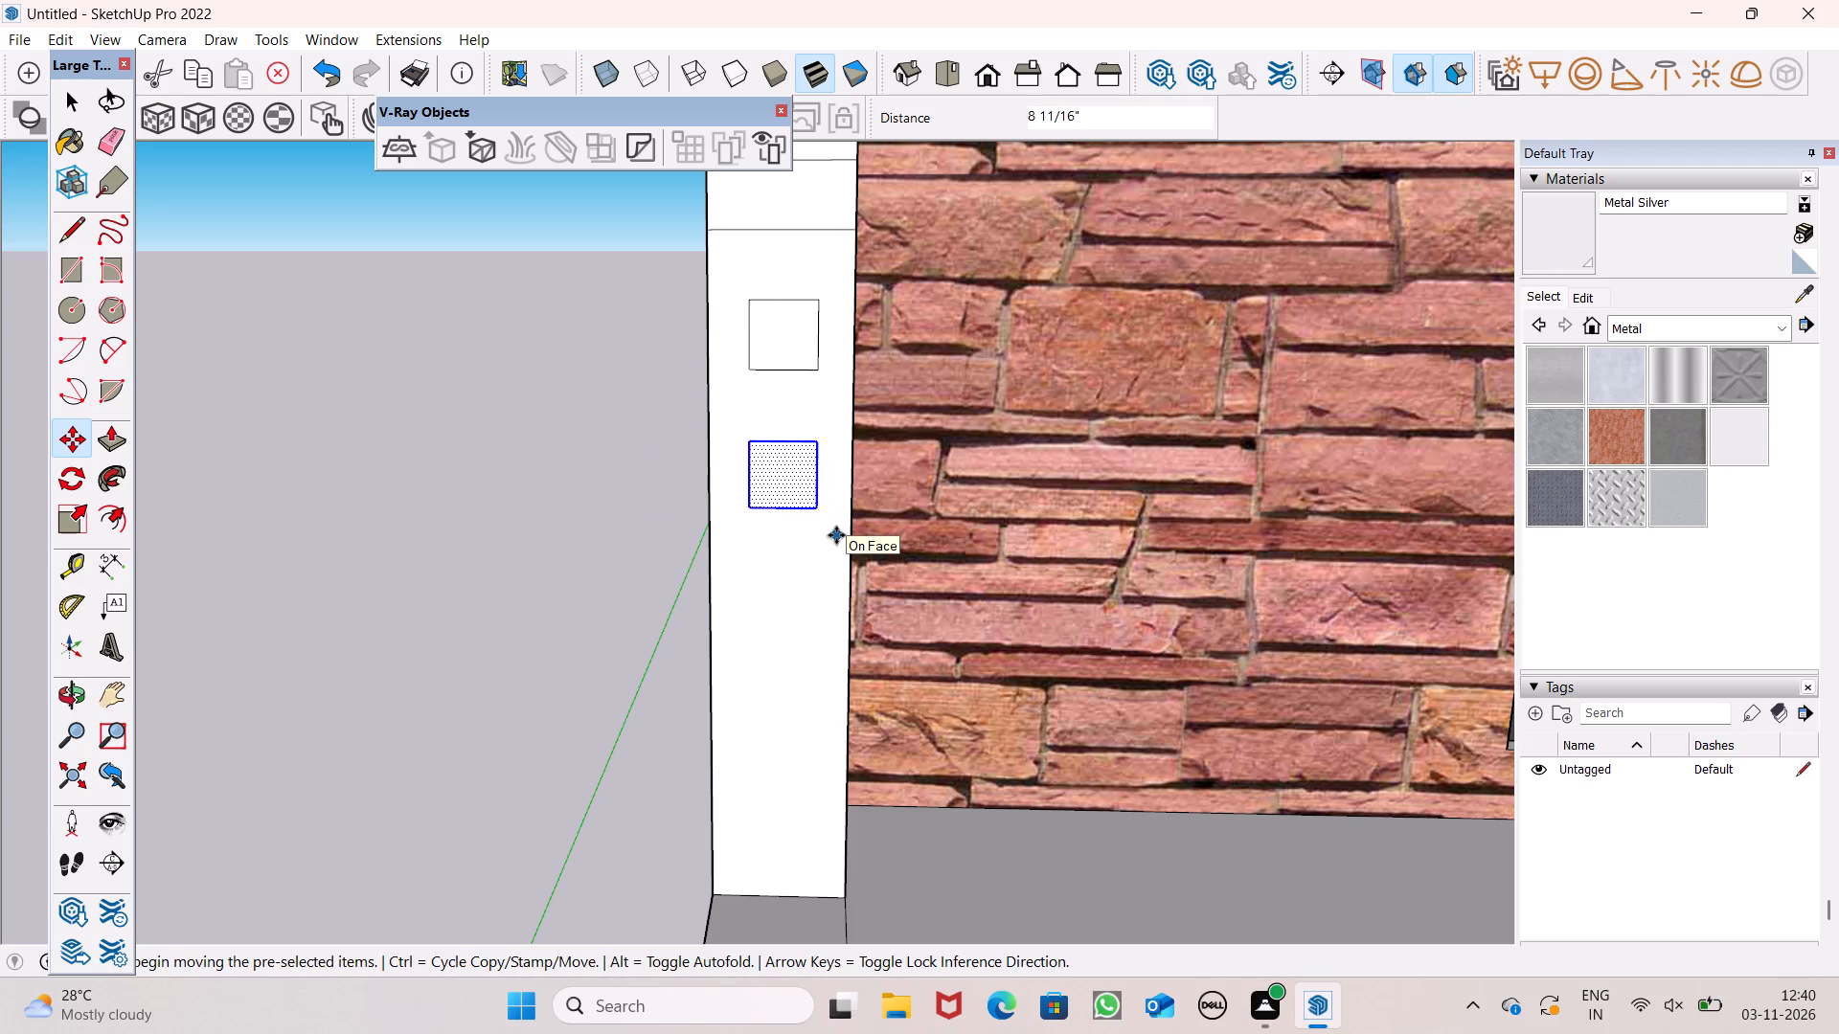
pyautogui.hotkey('shift', '*')
pyautogui.press('5')
pyautogui.press('Return')
pyautogui.press('space')
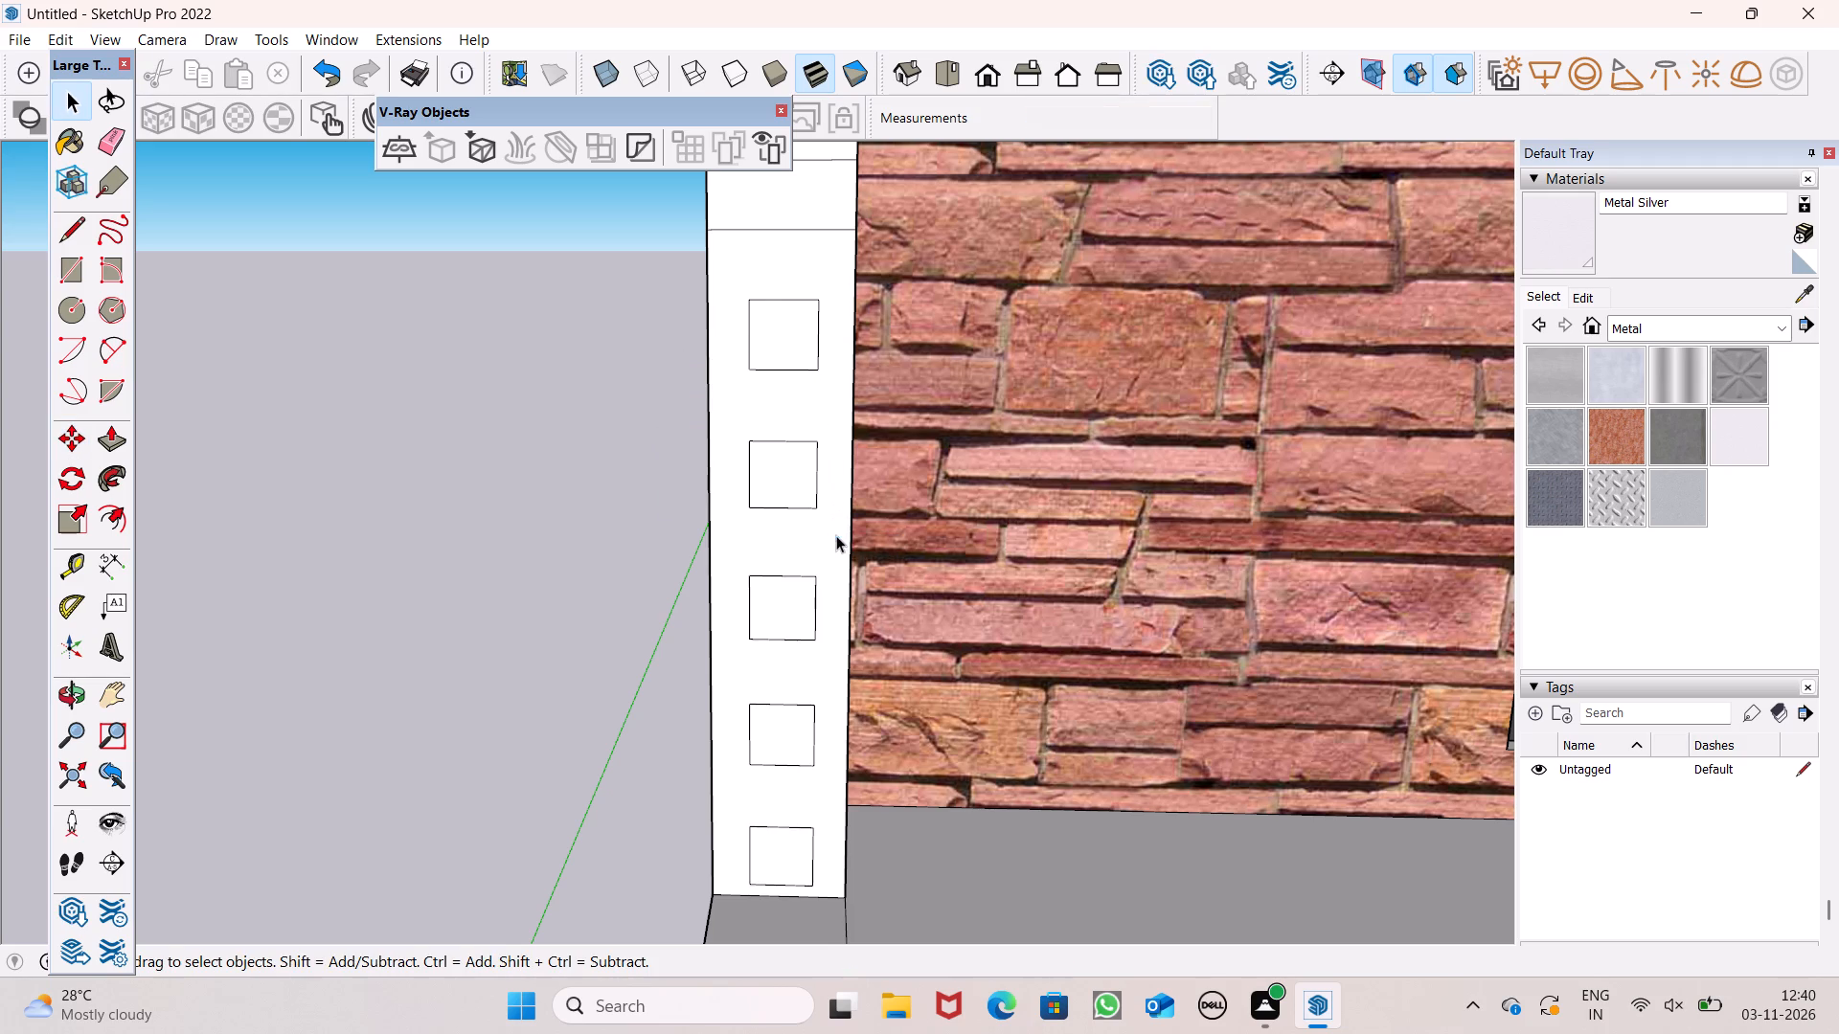
# Draw a small square on the top-floor white corner strip, just below its paired division lines.
pyautogui.scroll(-6, 799, 454)
pyautogui.scroll(-17, 807, 576)
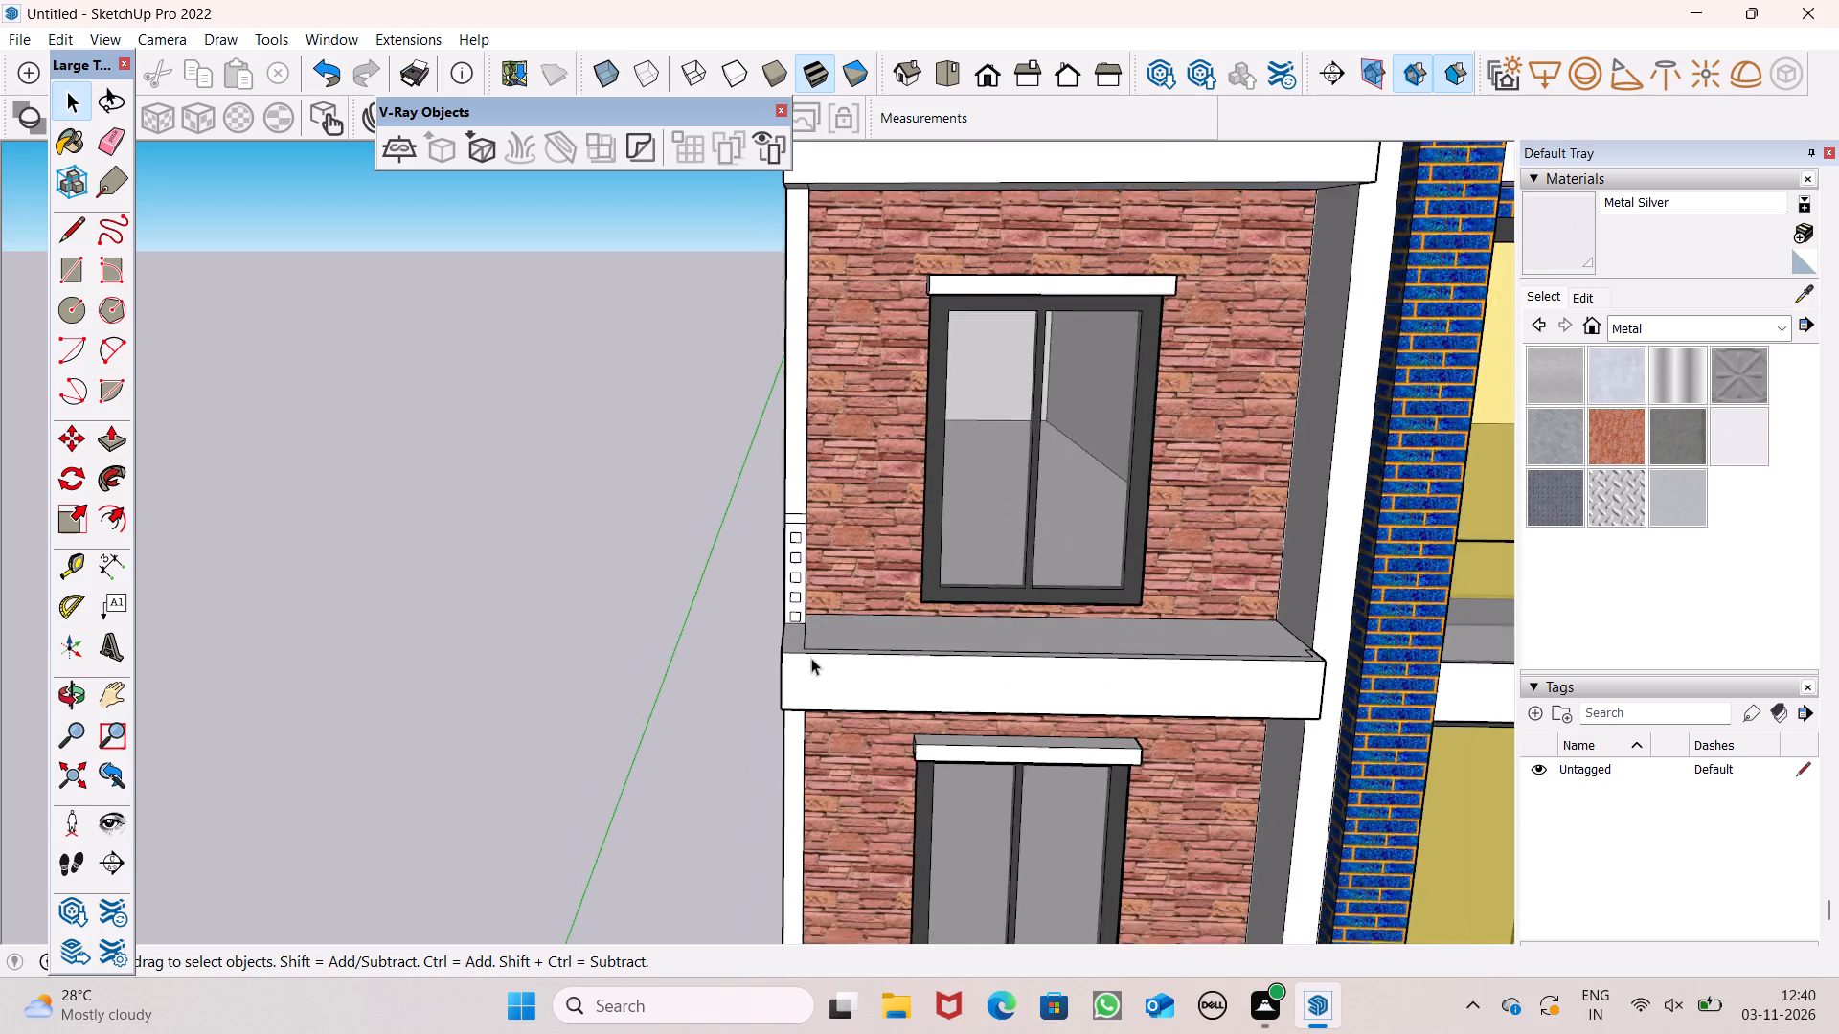
pyautogui.scroll(-3, 811, 658)
pyautogui.scroll(8, 796, 147)
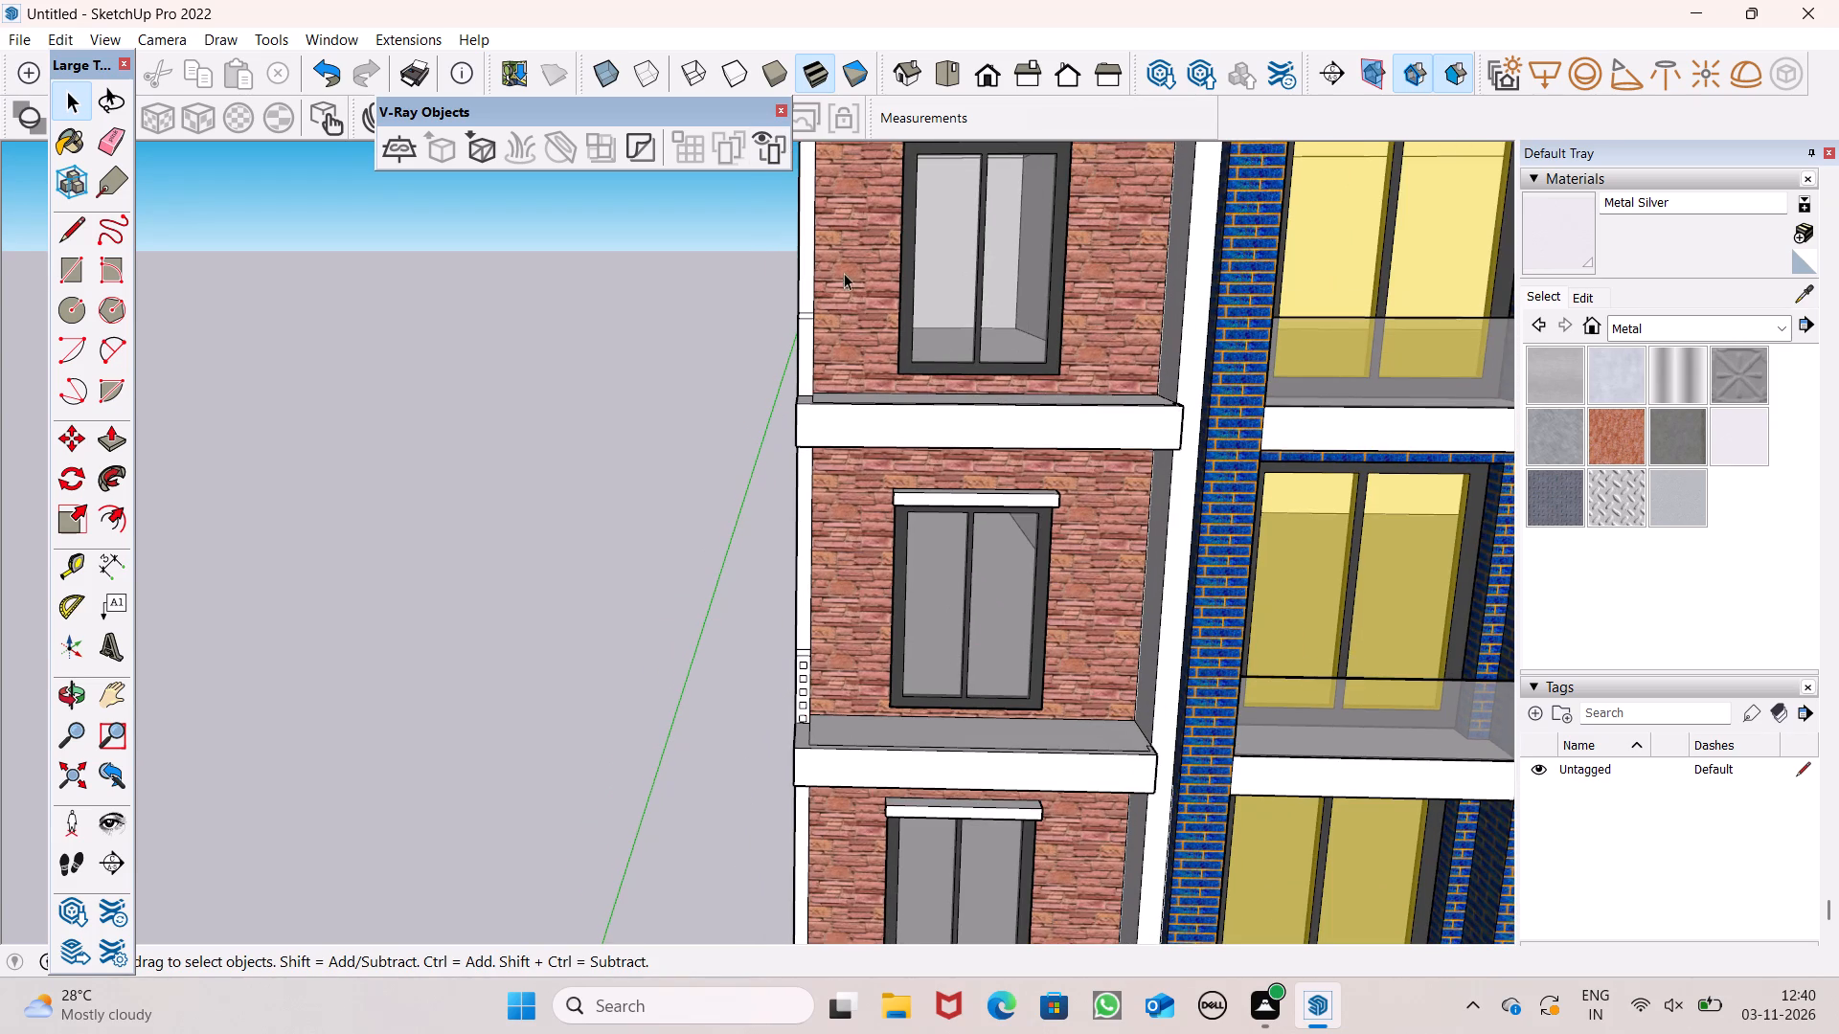
pyautogui.scroll(5, 844, 273)
pyautogui.scroll(-2, 845, 272)
pyautogui.scroll(5, 836, 324)
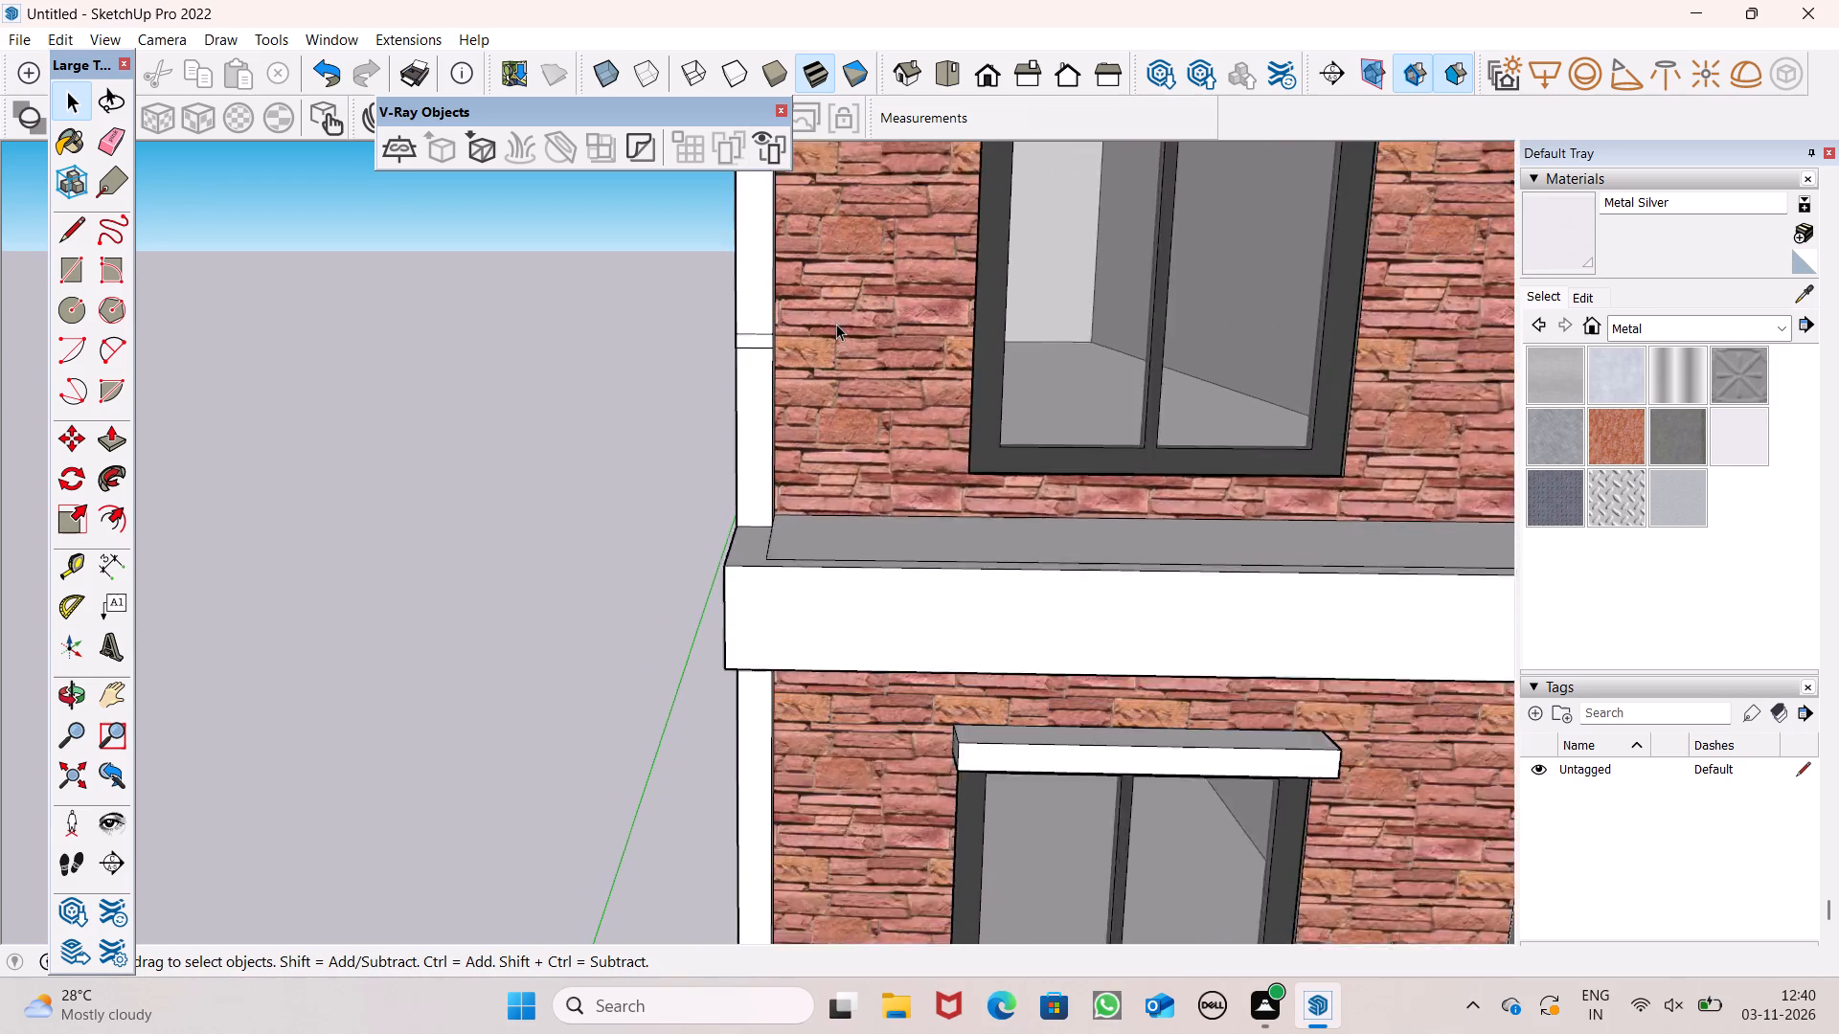
pyautogui.scroll(2, 836, 324)
pyautogui.scroll(-1, 816, 336)
pyautogui.moveTo(827, 360); pyautogui.dragTo(841, 360, button='middle')
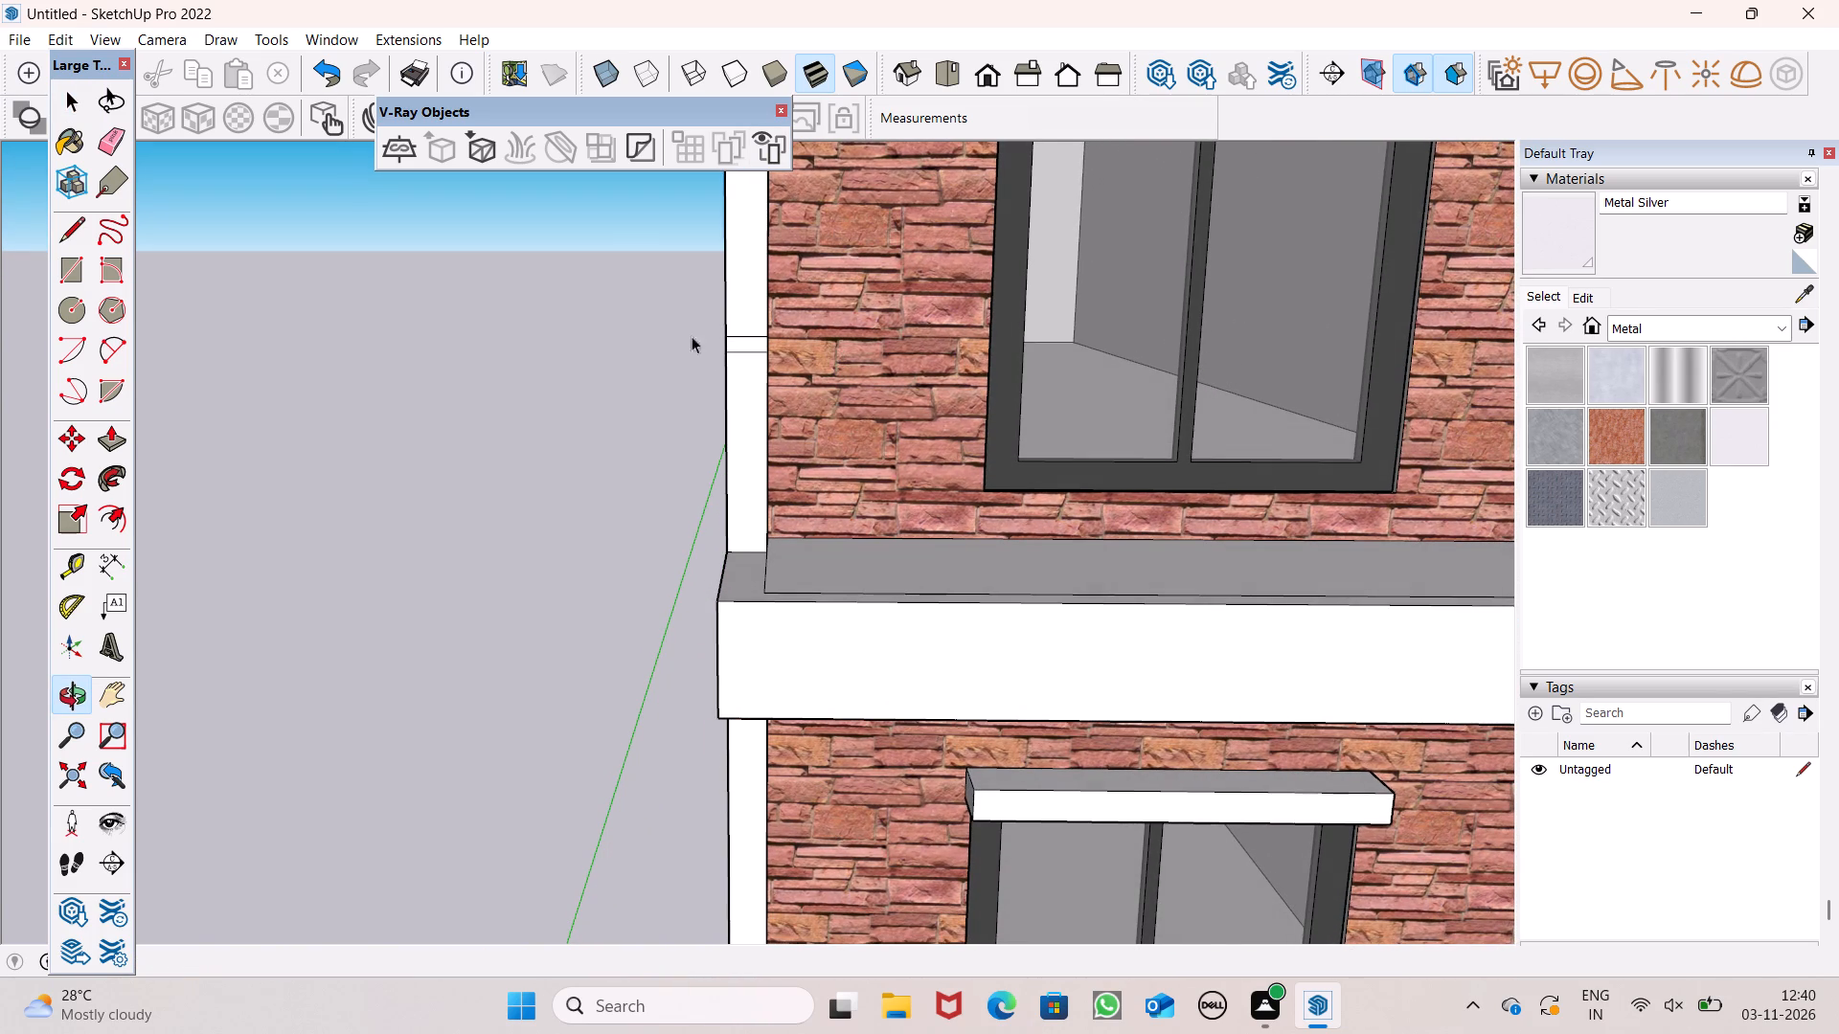
pyautogui.click(70, 276)
pyautogui.scroll(-1, 799, 274)
pyautogui.scroll(11, 752, 359)
pyautogui.scroll(-2, 764, 375)
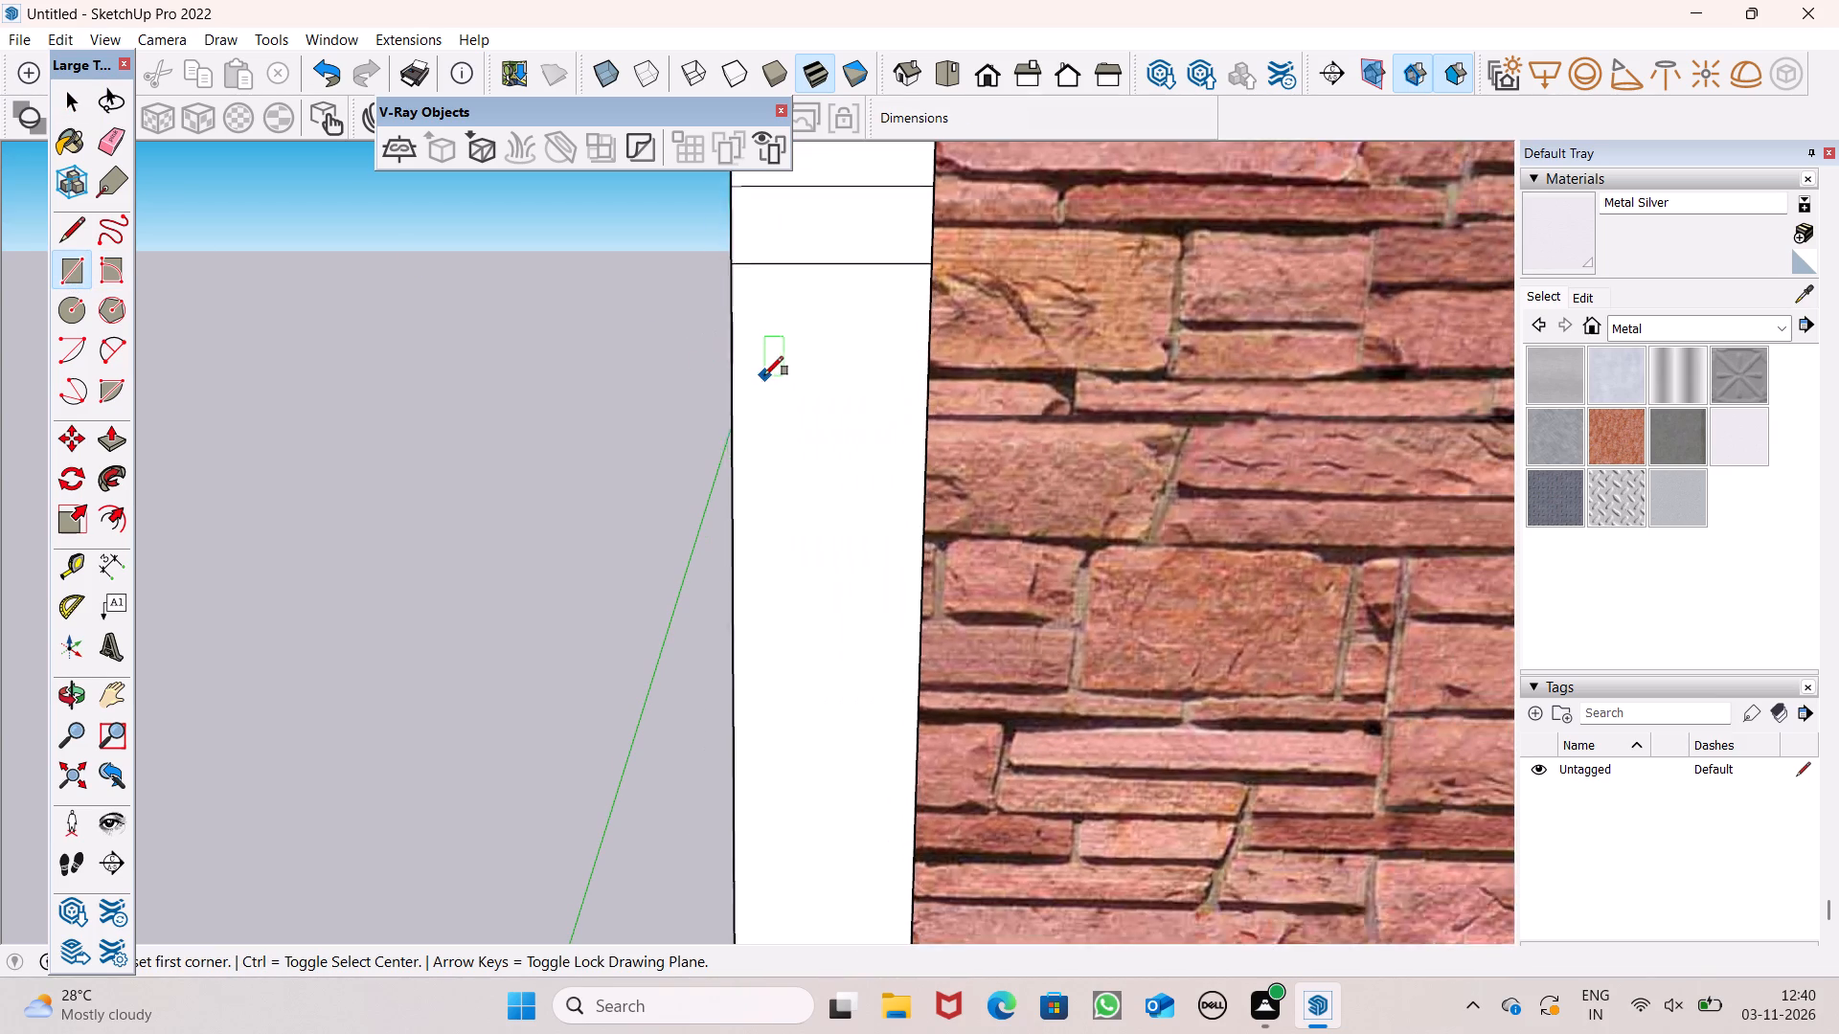
pyautogui.scroll(-1, 764, 375)
pyautogui.click(783, 351)
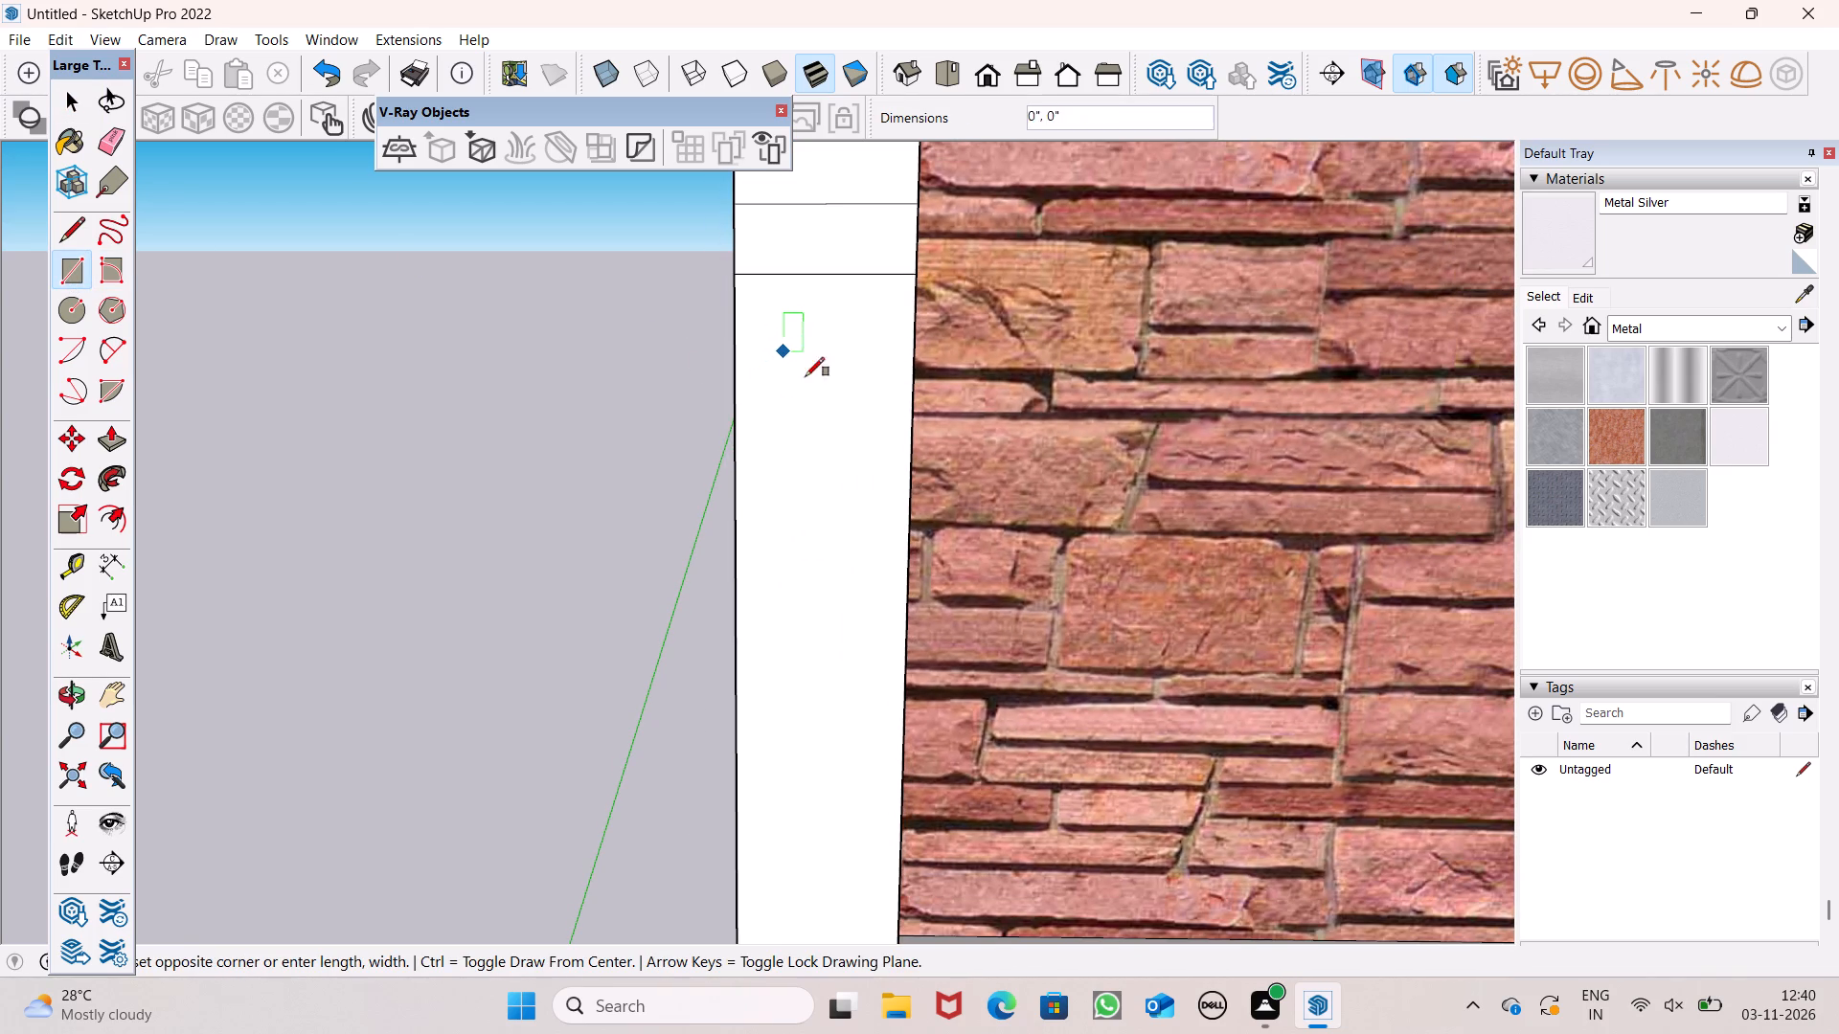
pyautogui.click(856, 433)
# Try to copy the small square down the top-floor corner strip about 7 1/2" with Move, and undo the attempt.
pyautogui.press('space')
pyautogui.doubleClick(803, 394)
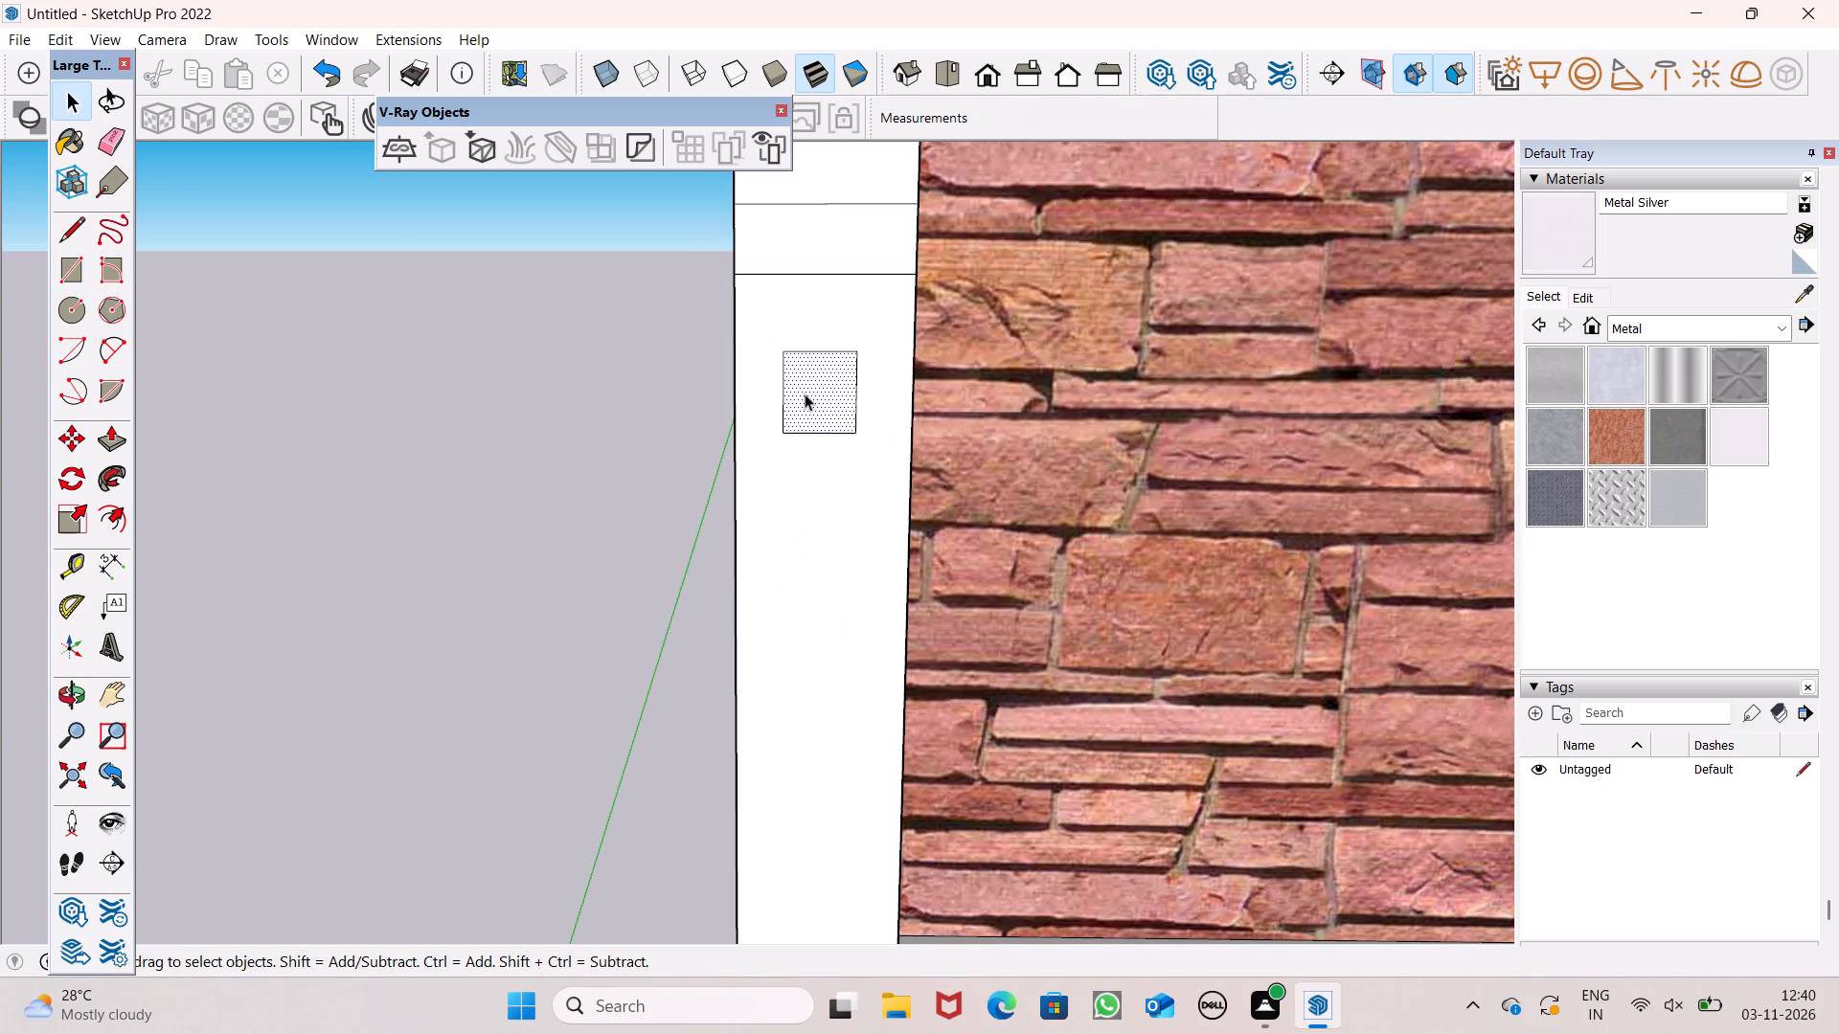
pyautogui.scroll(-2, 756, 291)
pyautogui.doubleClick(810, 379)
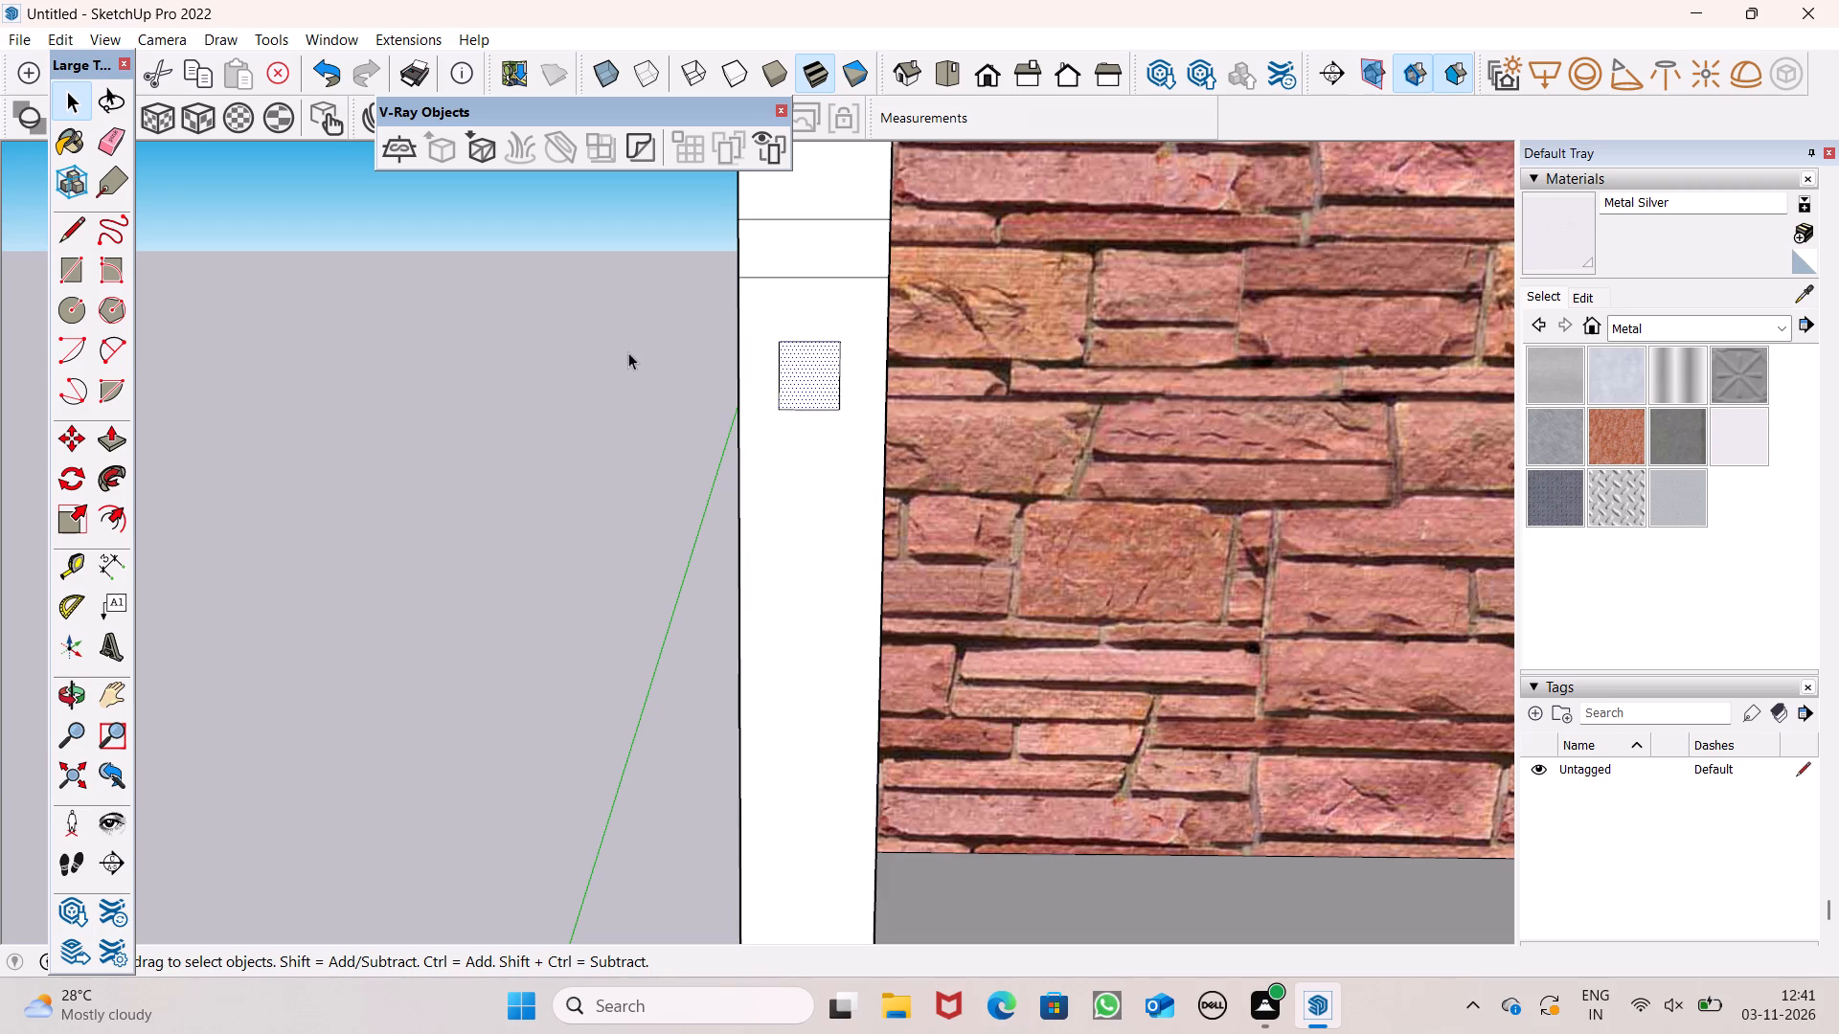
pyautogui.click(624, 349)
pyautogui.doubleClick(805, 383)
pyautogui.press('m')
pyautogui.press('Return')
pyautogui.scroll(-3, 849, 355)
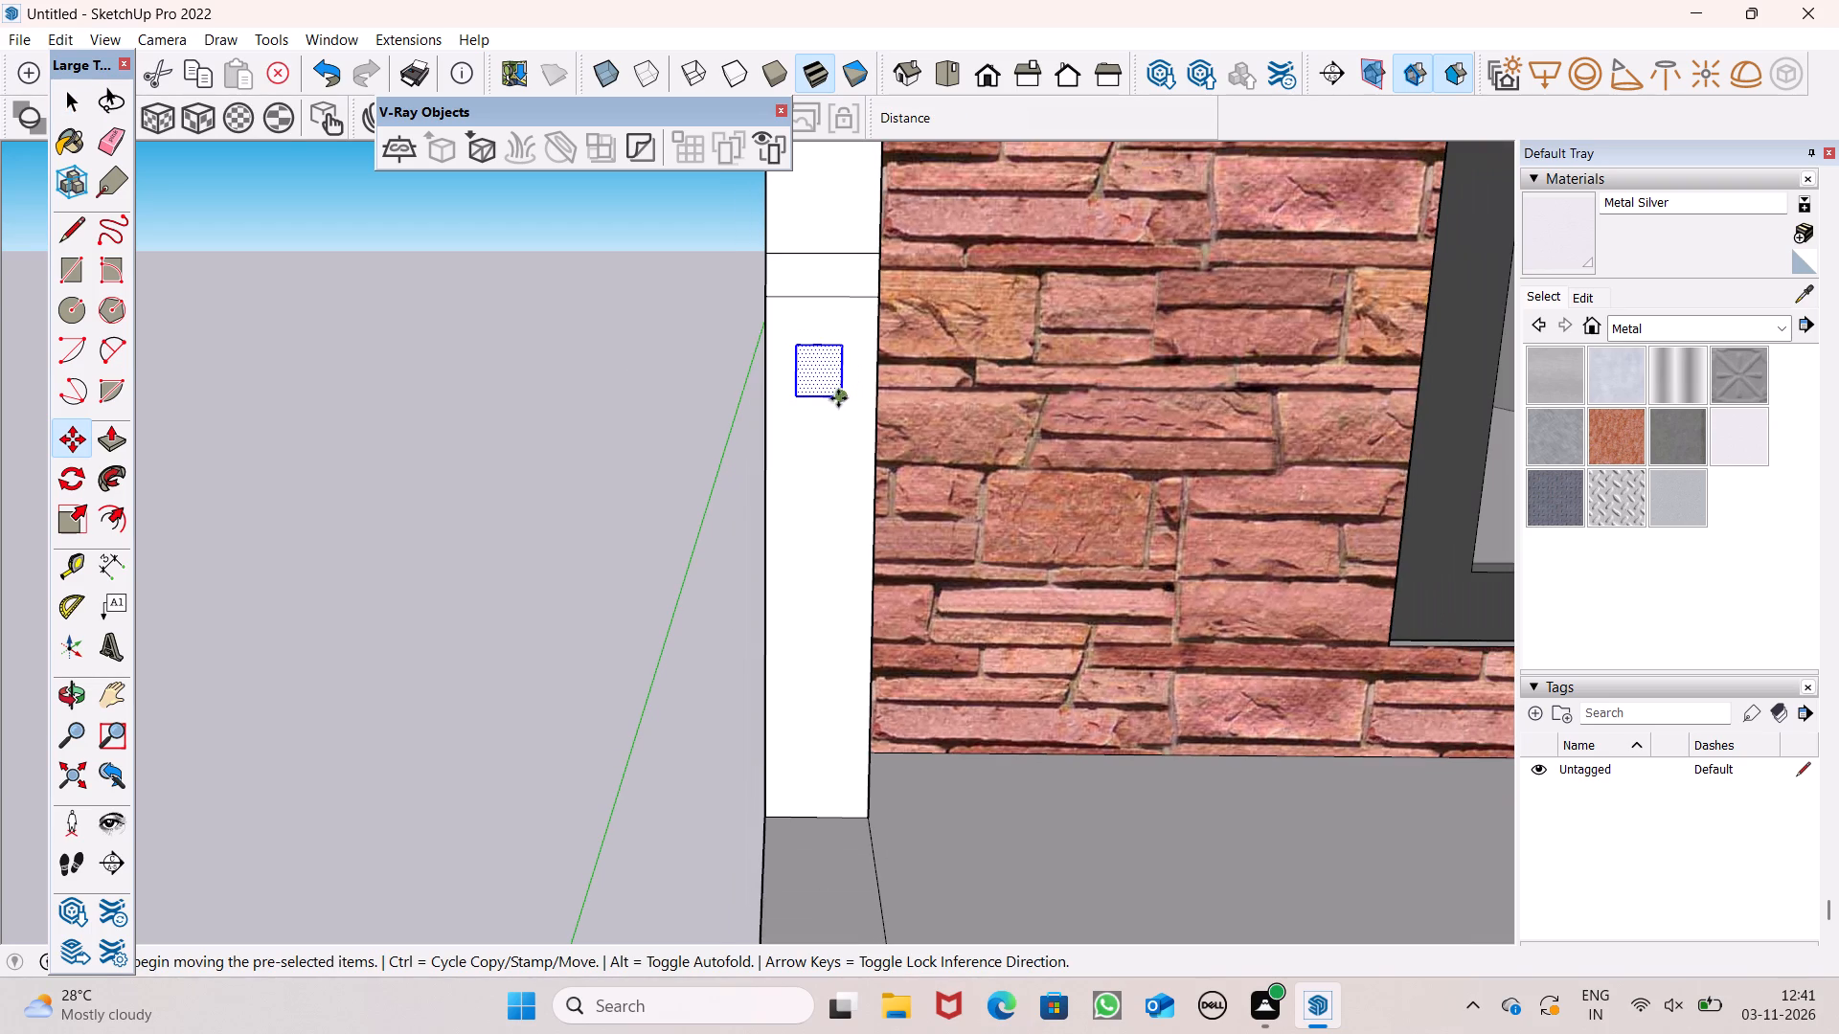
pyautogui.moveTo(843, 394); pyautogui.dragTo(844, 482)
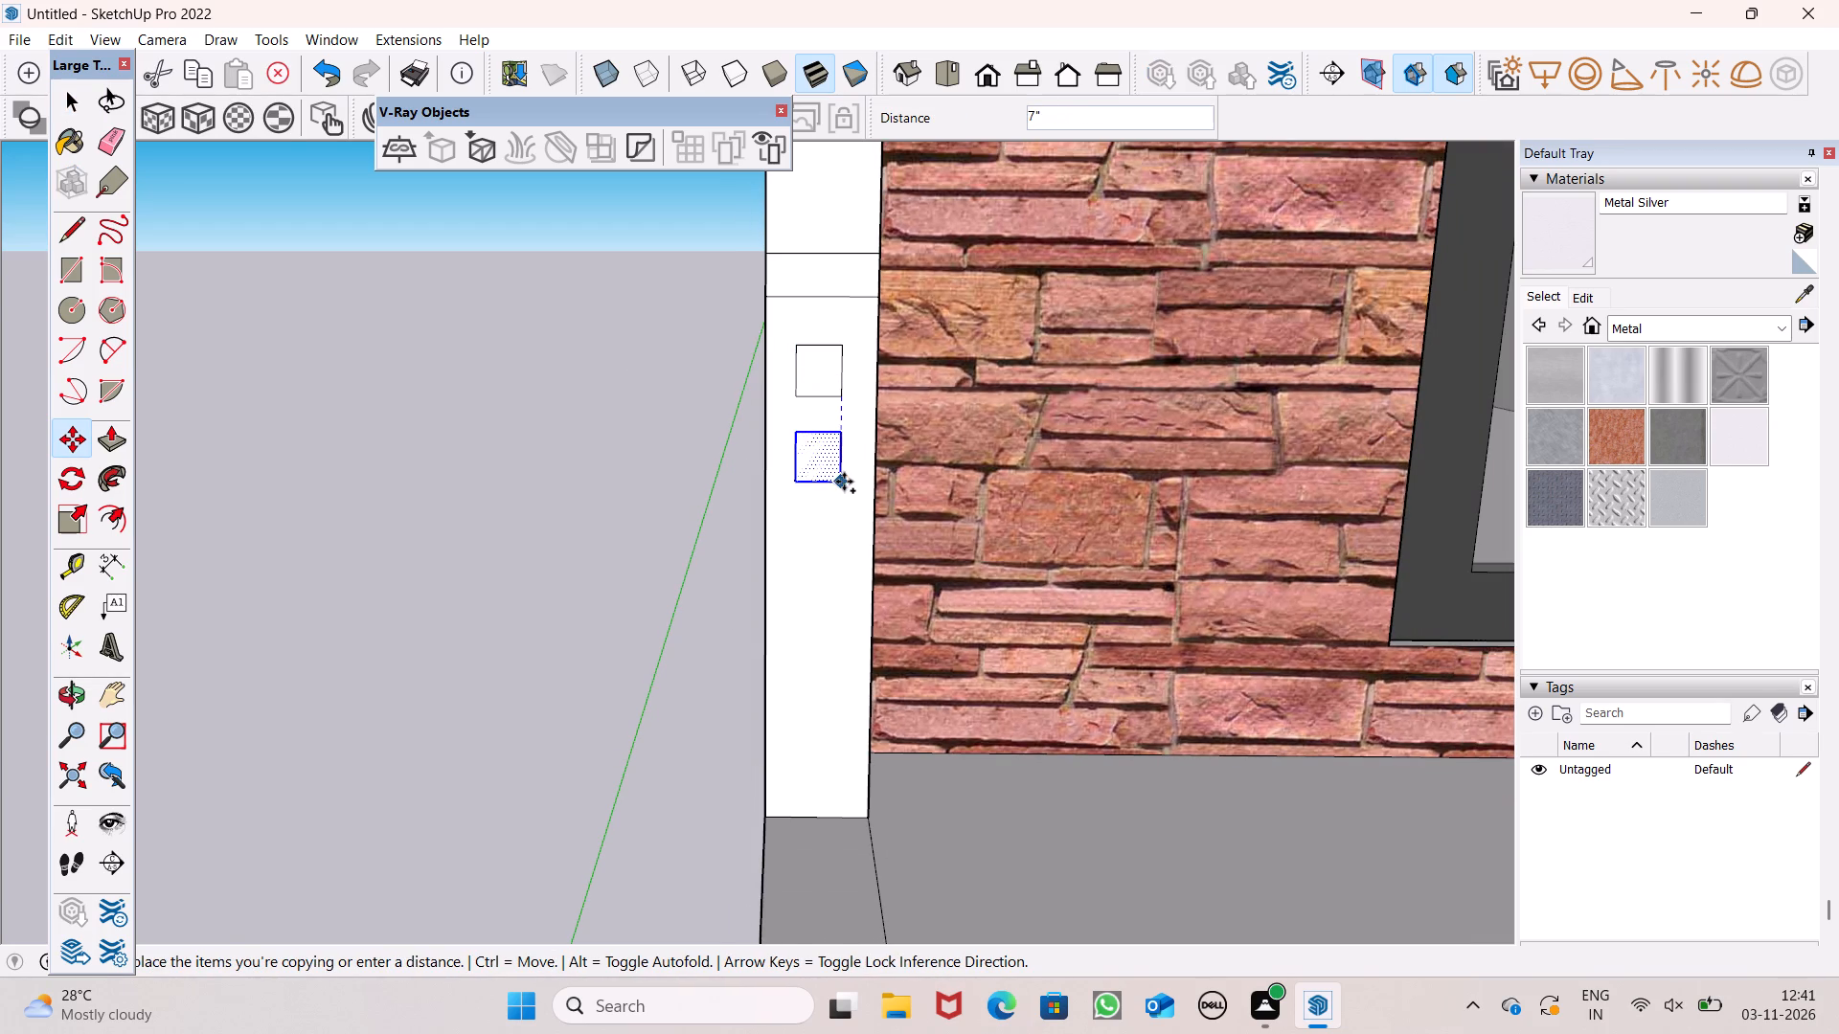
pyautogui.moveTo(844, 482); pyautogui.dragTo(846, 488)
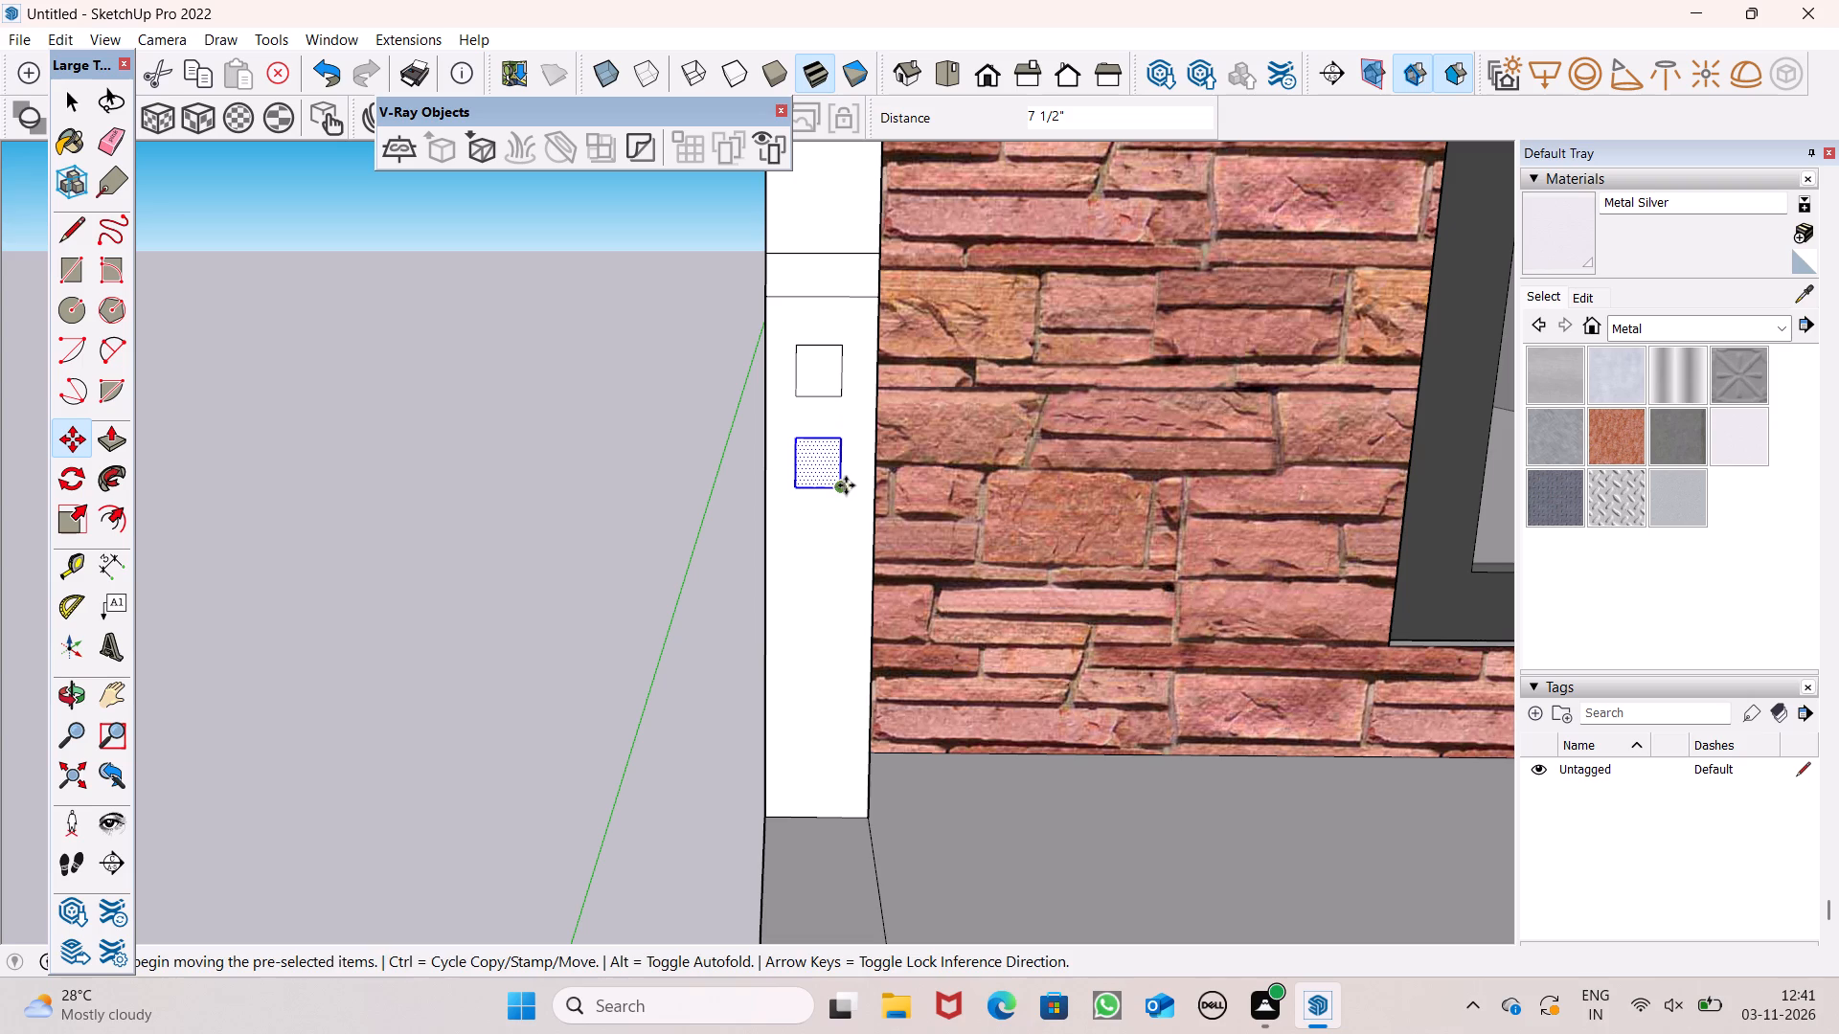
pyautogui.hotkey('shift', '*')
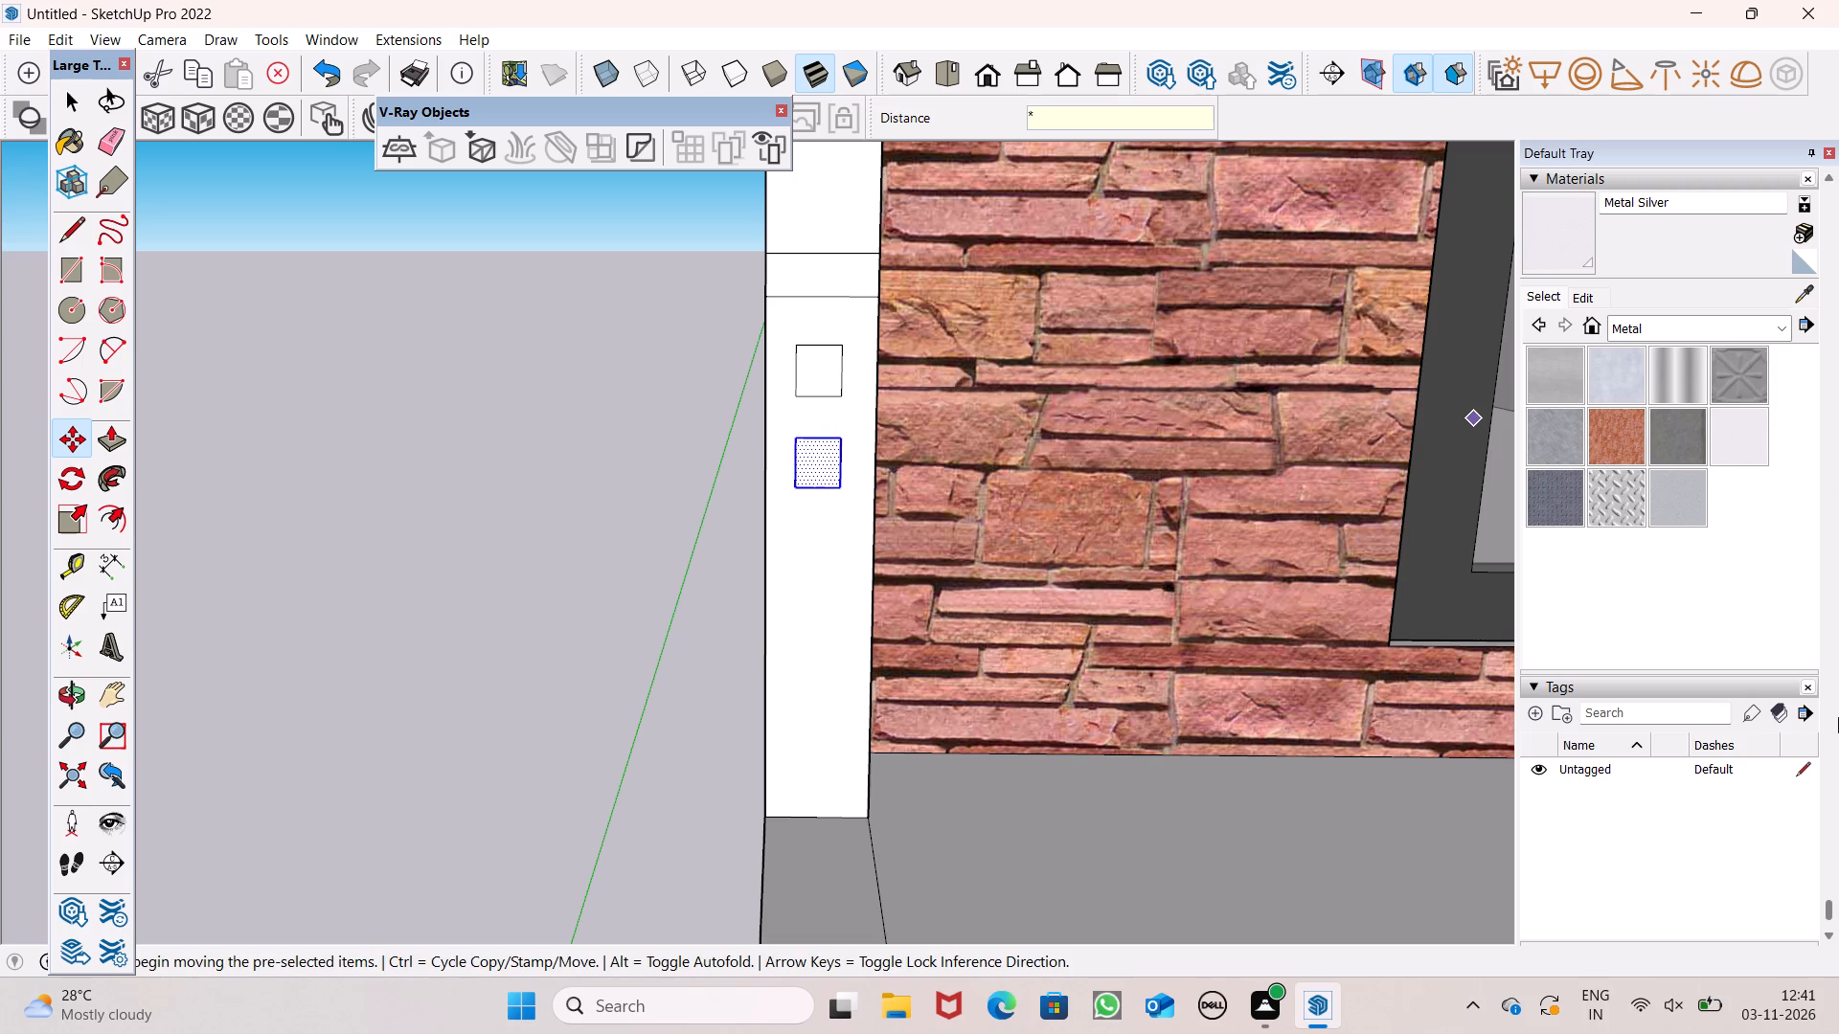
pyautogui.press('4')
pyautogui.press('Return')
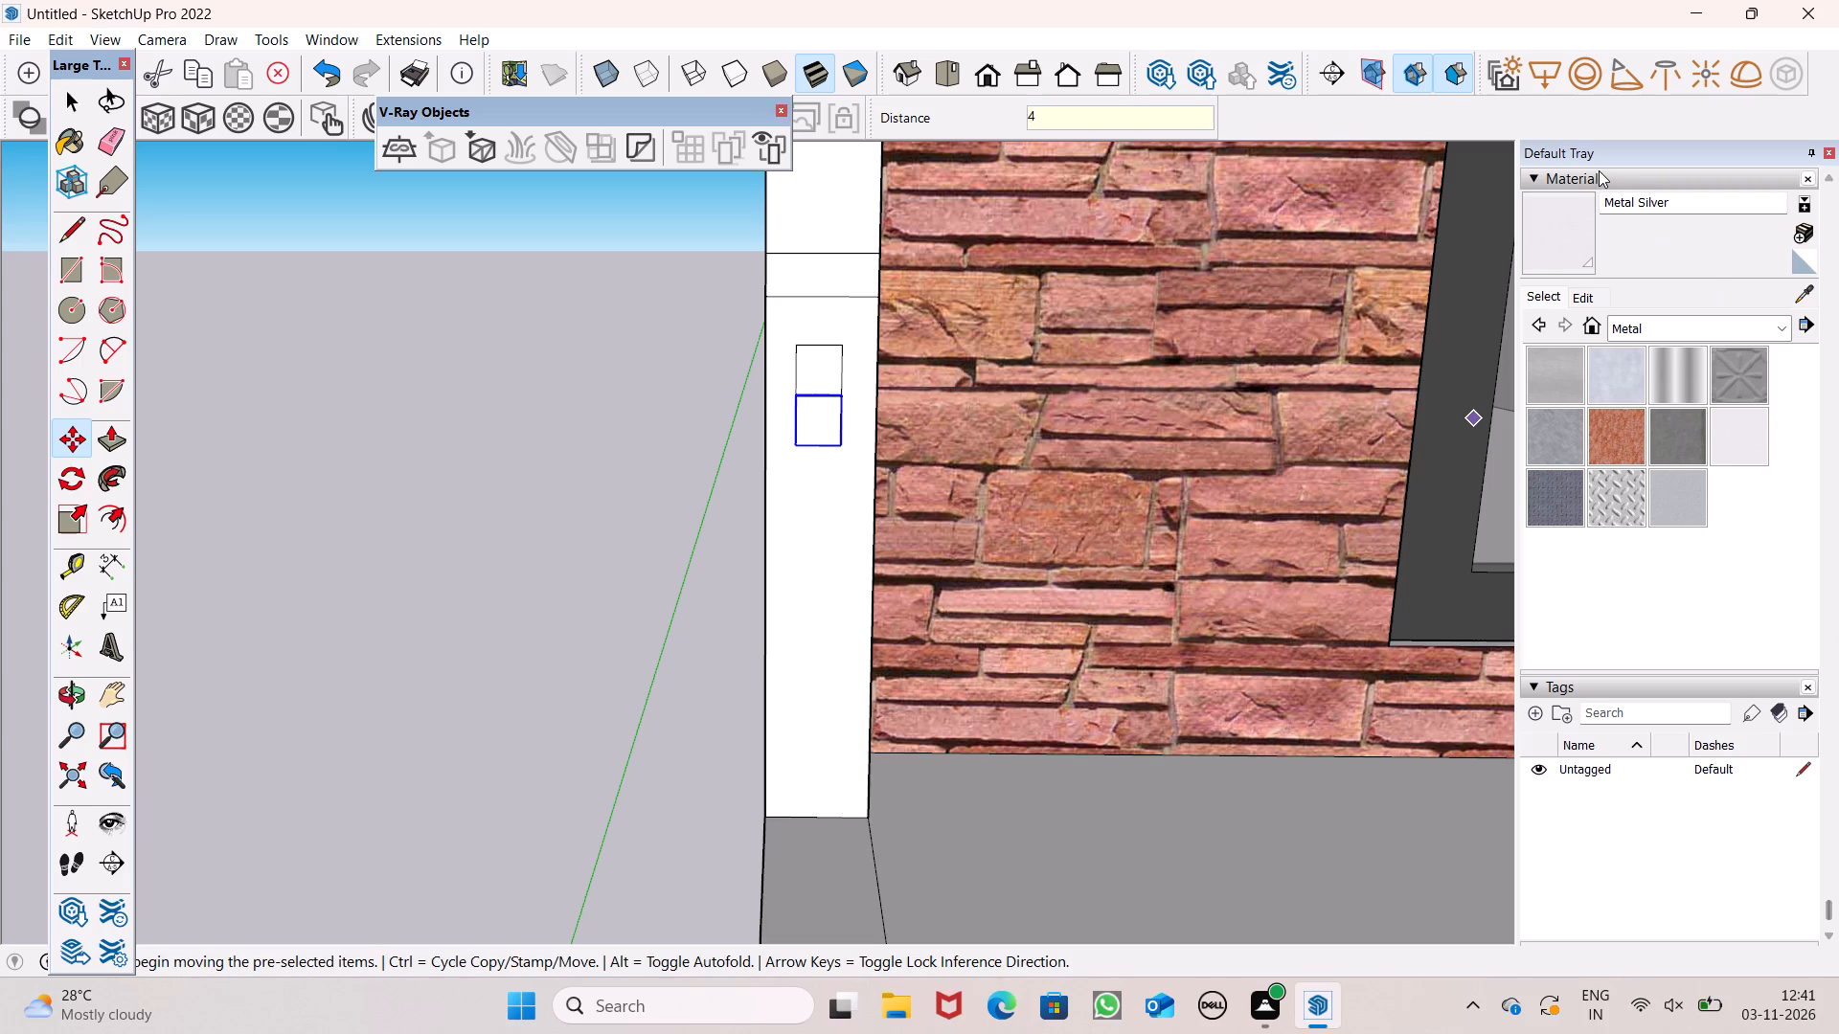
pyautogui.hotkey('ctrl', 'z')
# Copy the small square straight down the top-floor corner strip with Move, four copies spaced about 7 5/8" apart.
pyautogui.press('space')
pyautogui.doubleClick(826, 371)
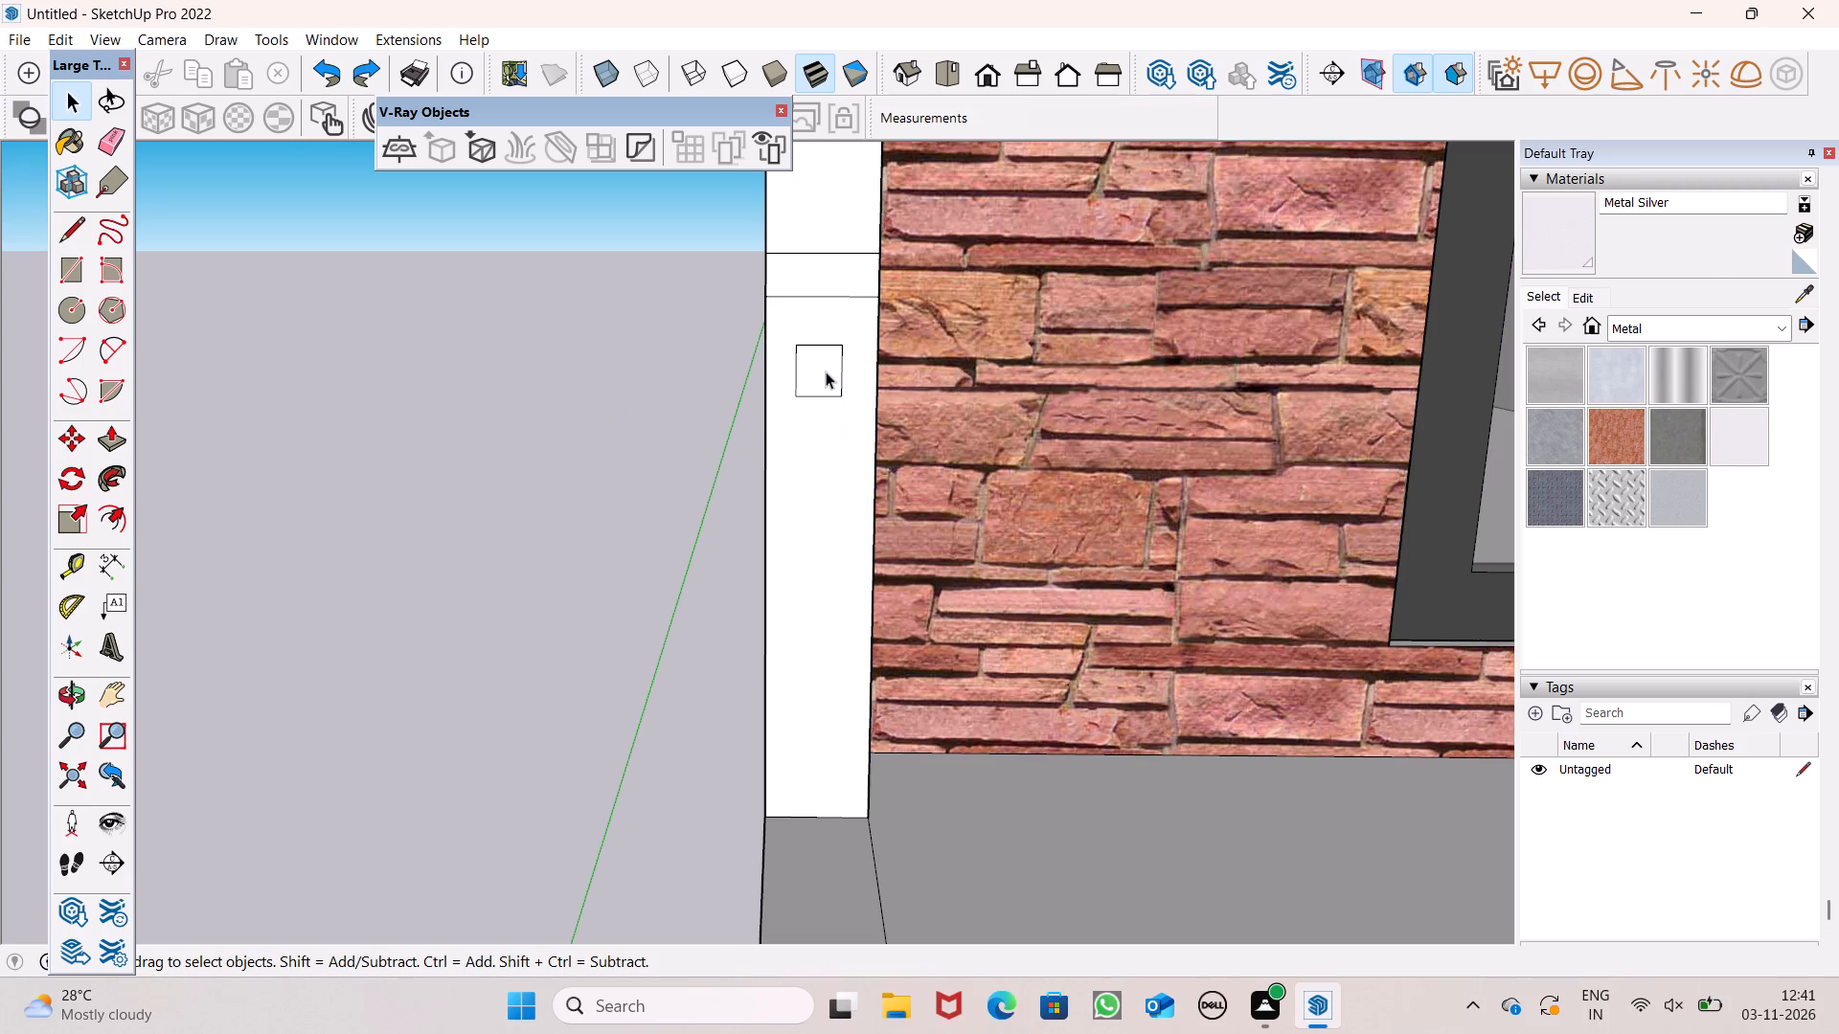
pyautogui.press('m')
pyautogui.press('Return')
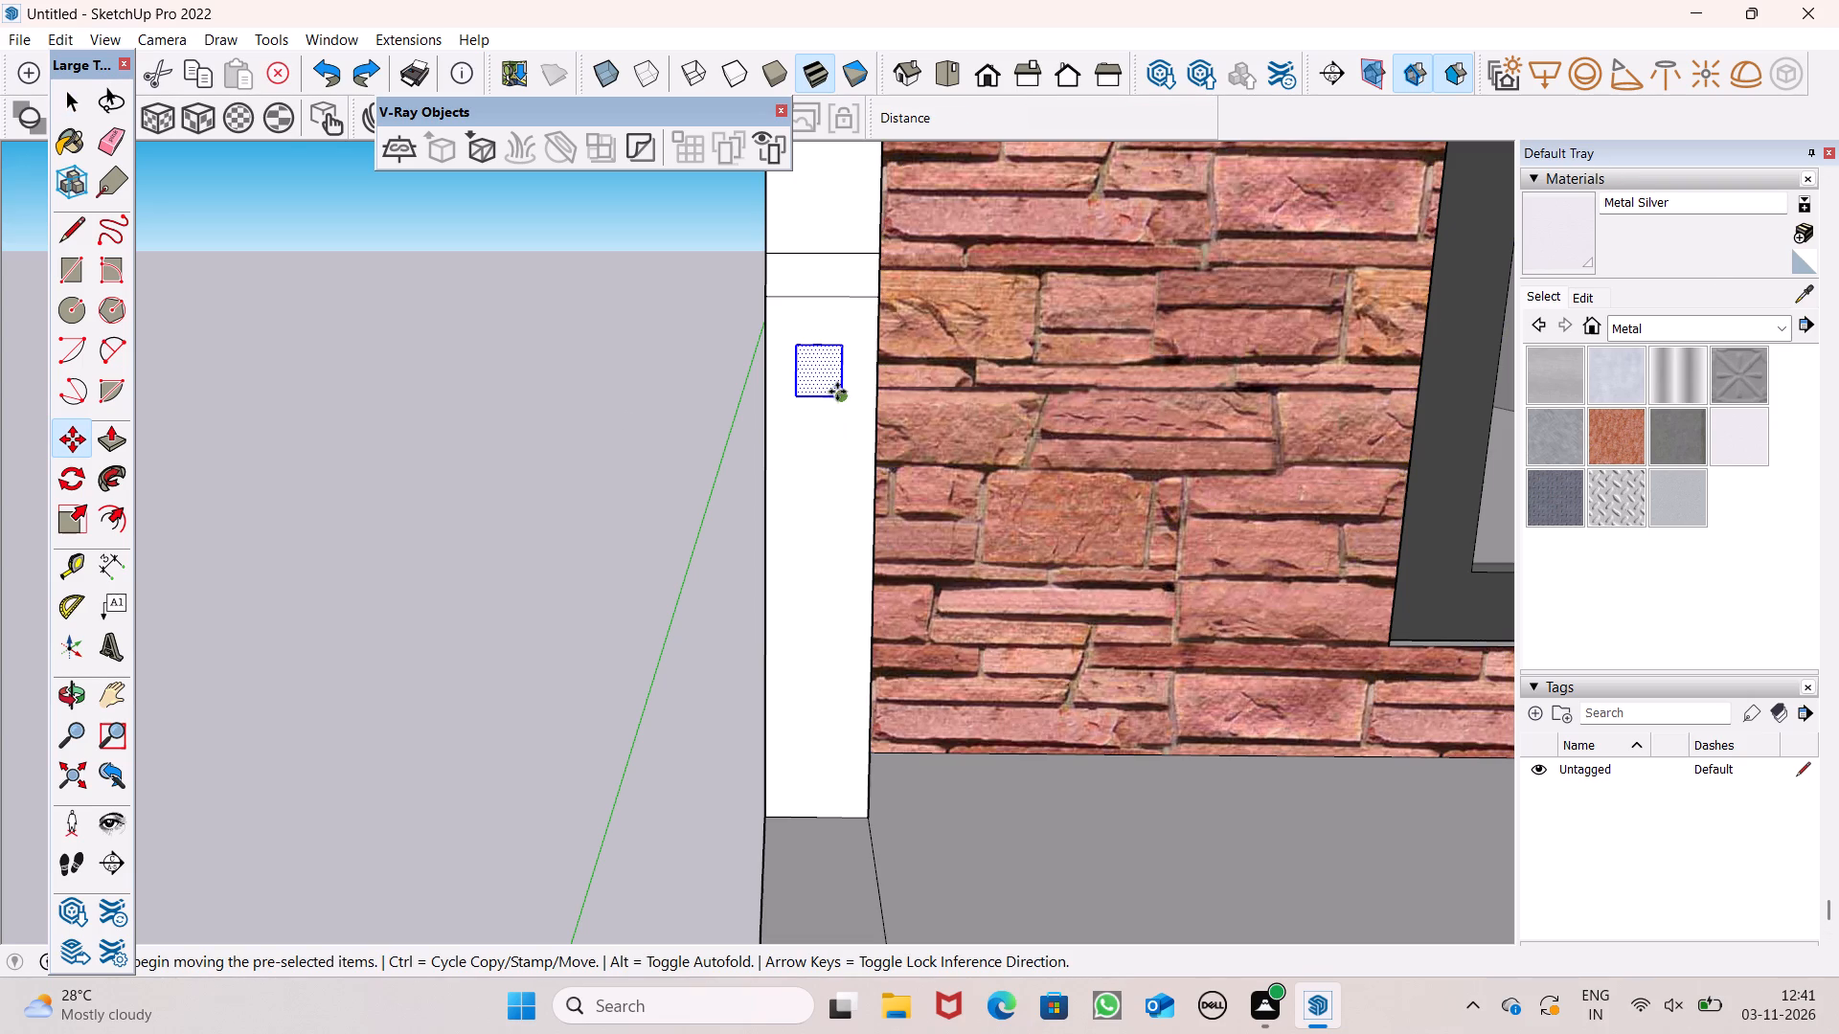
pyautogui.moveTo(842, 398); pyautogui.dragTo(848, 501)
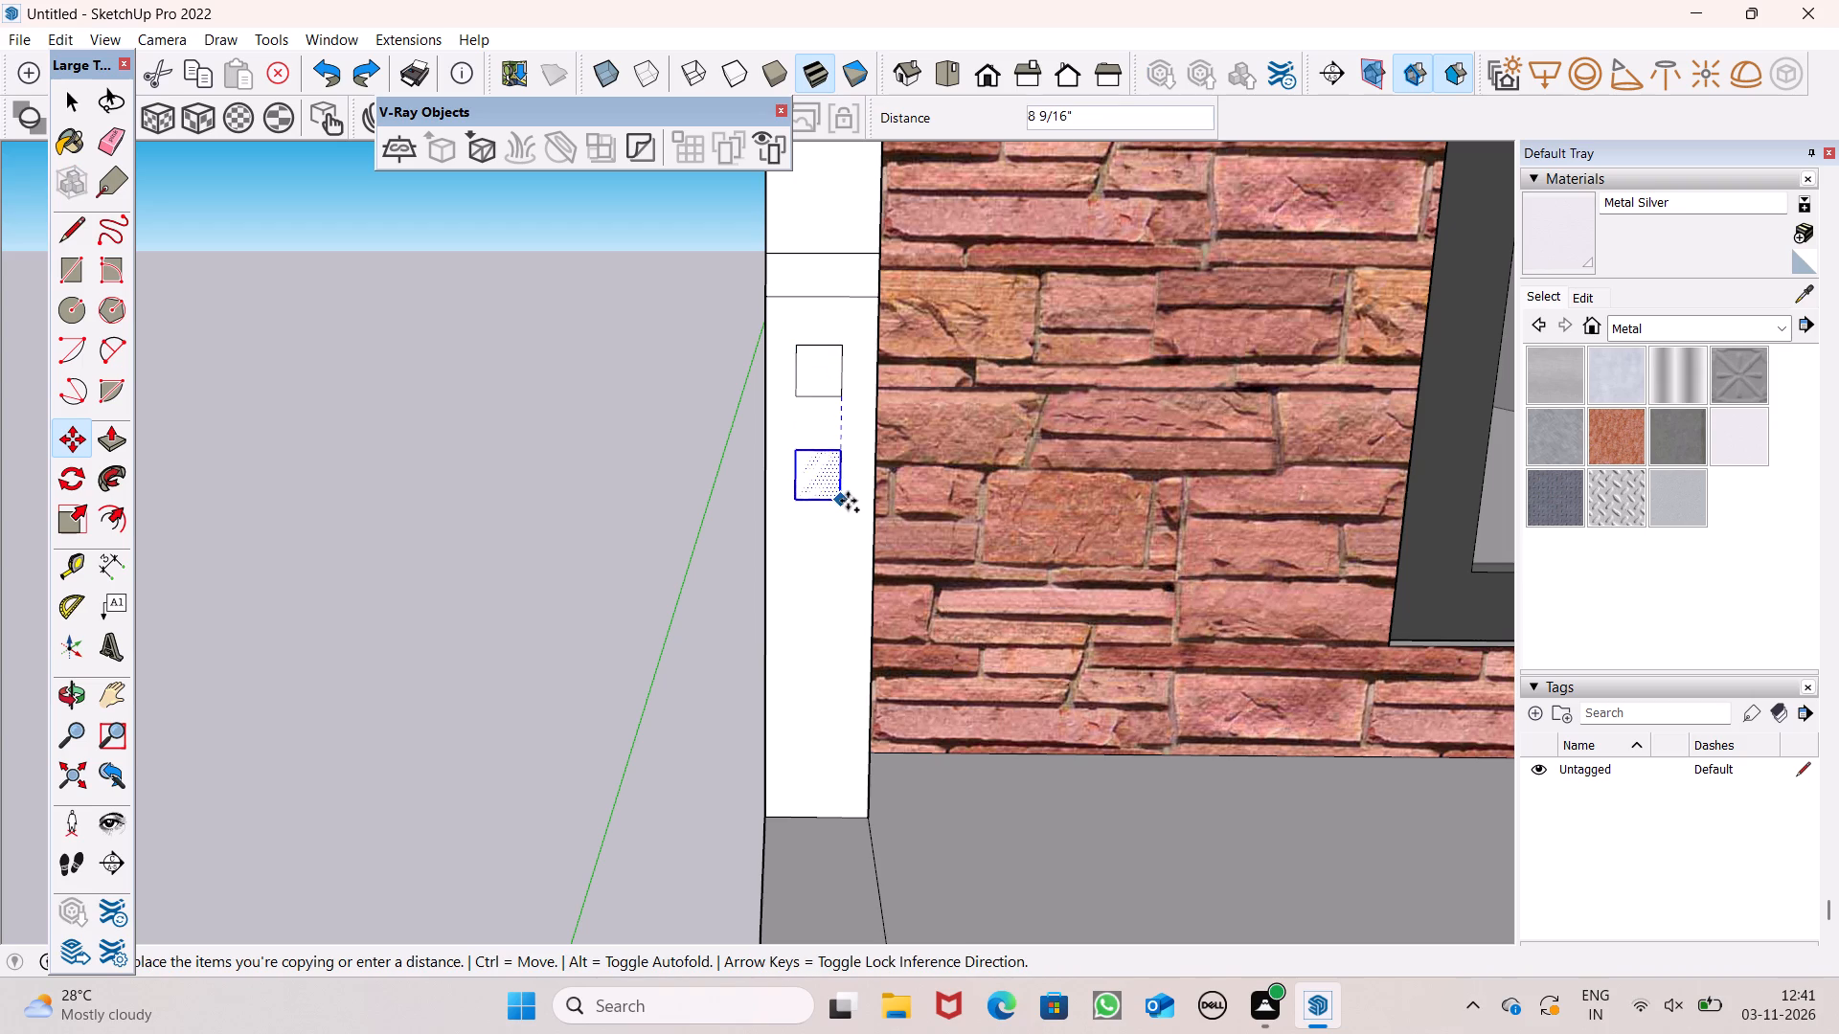
pyautogui.moveTo(848, 501); pyautogui.dragTo(850, 489)
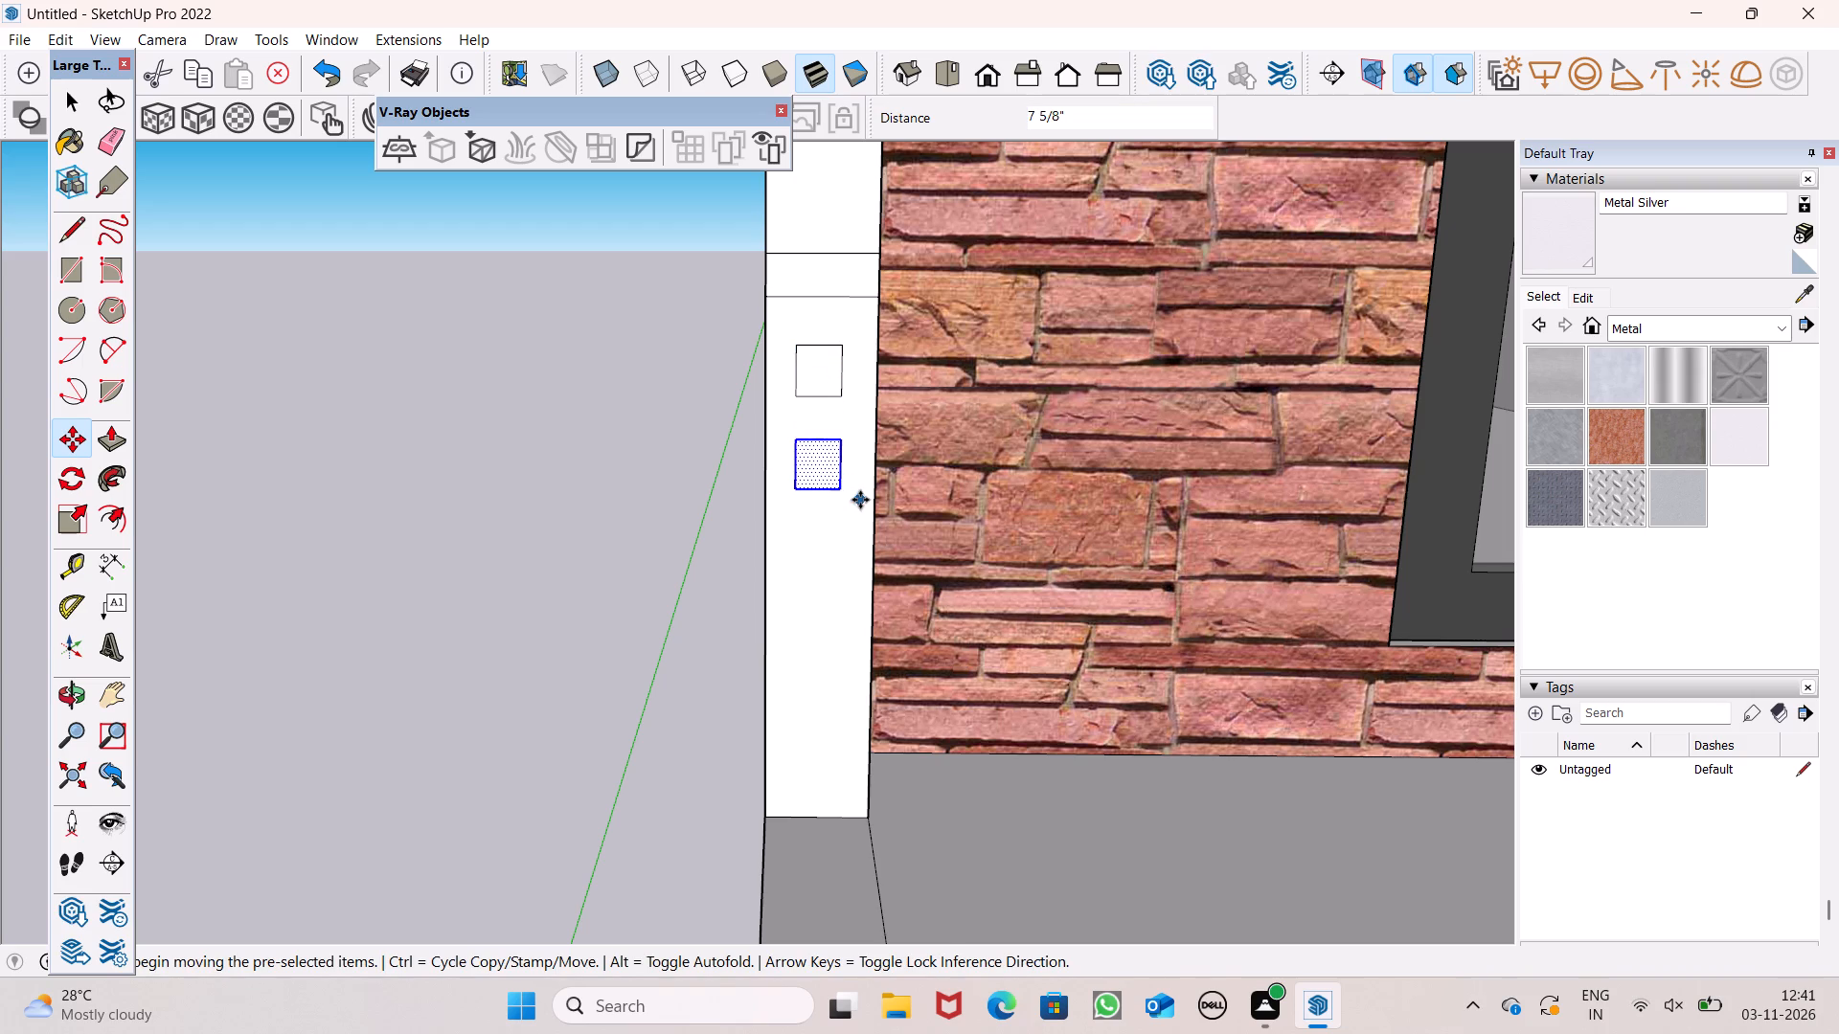
pyautogui.write('*4')
pyautogui.press('Return')
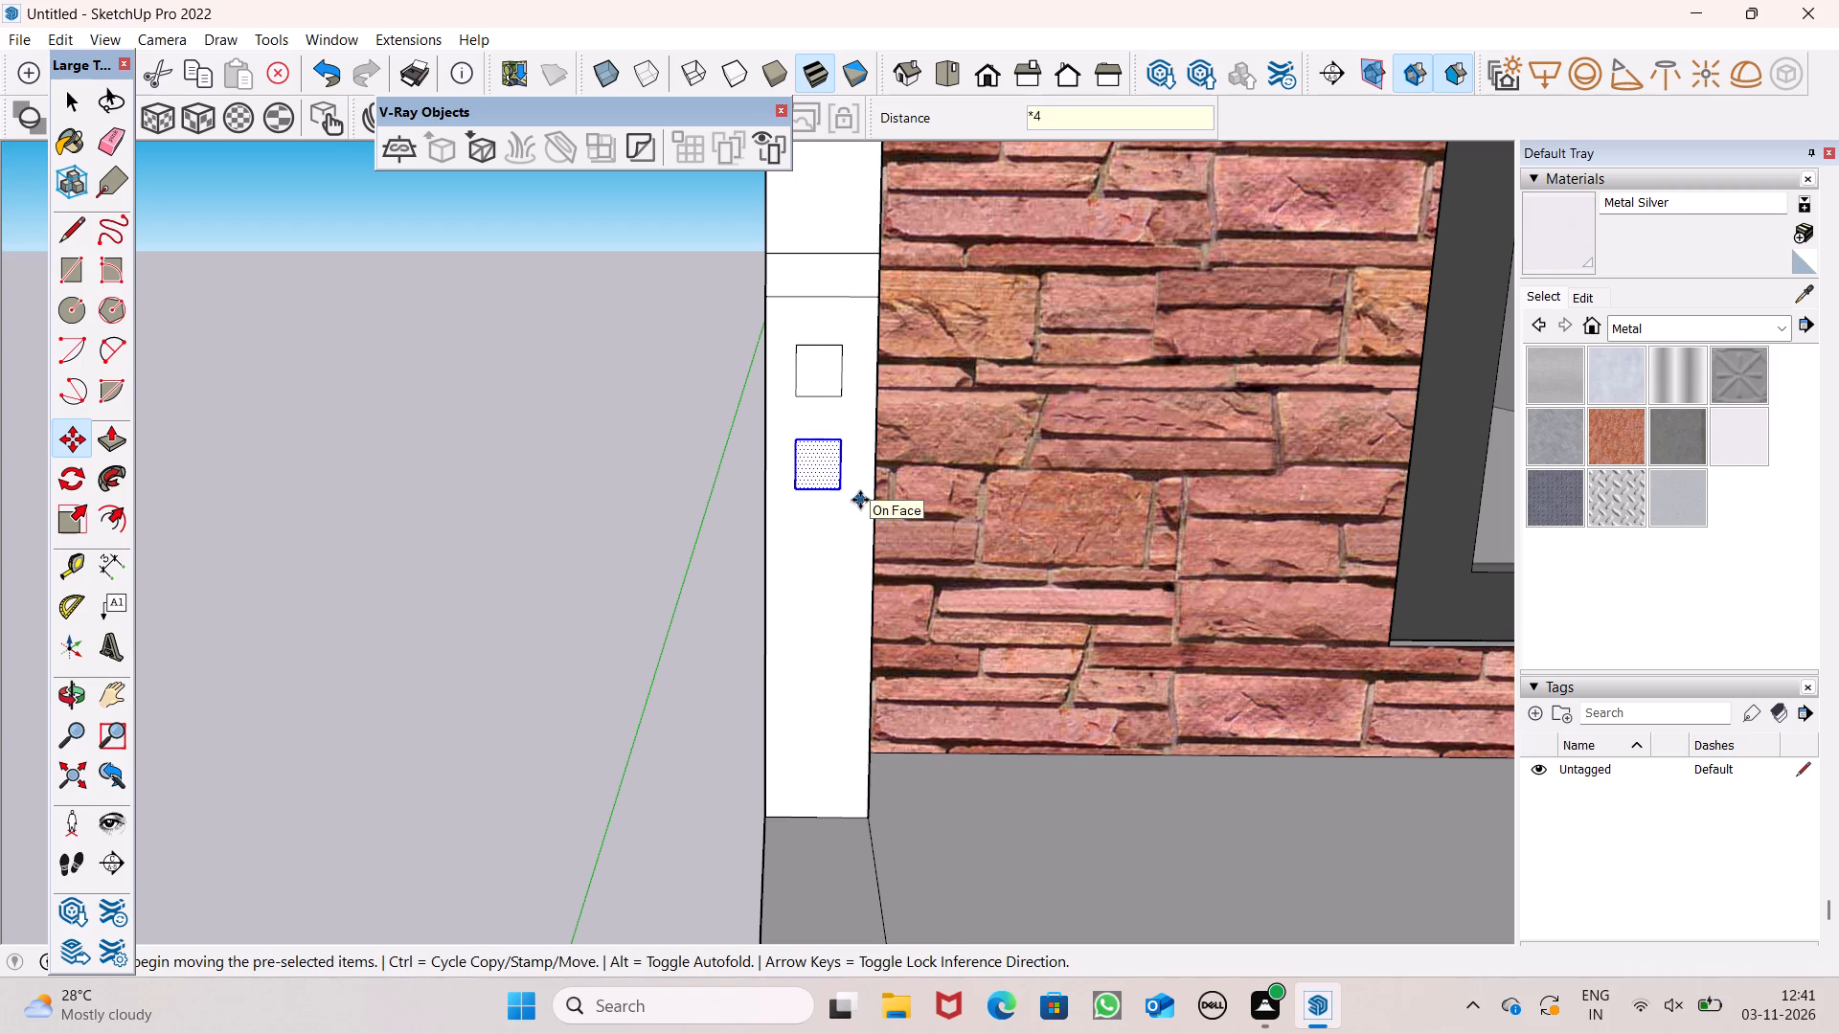
pyautogui.press('space')
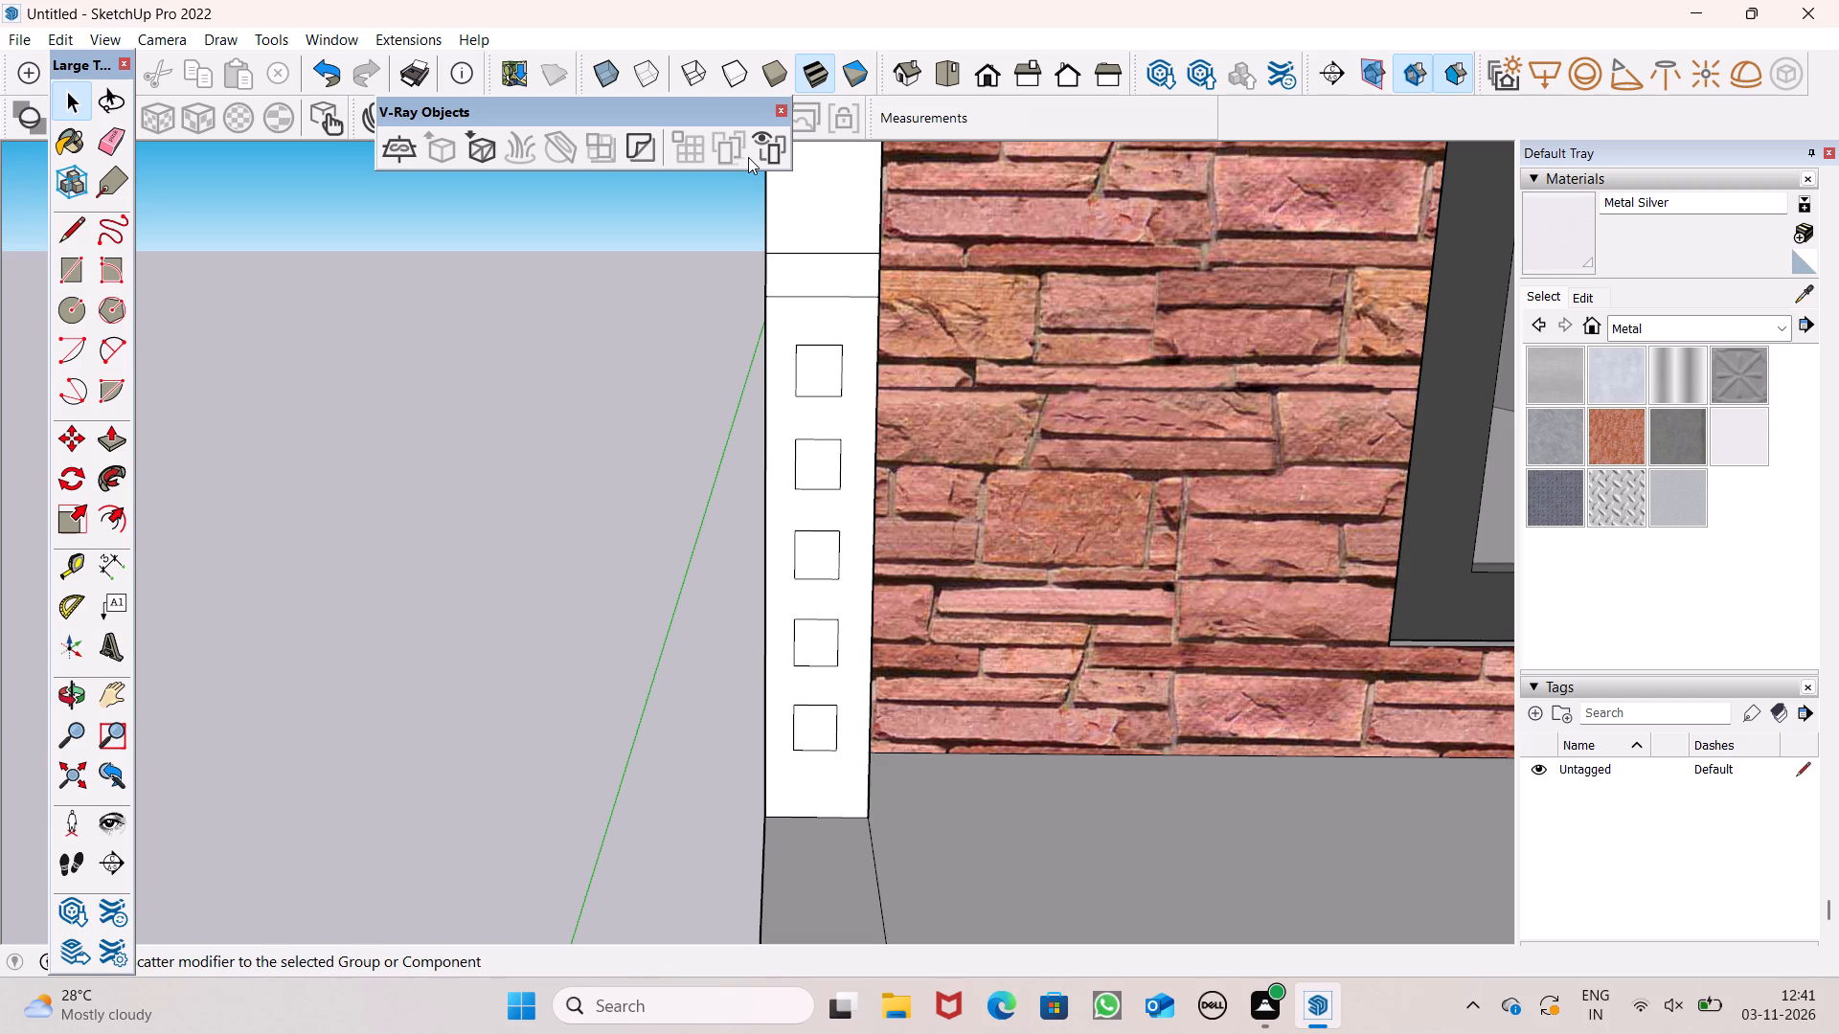
# Paint the band between the paired division lines and the uppermost small square on the top-floor corner strip with Metal Seamed.
pyautogui.scroll(-11, 914, 364)
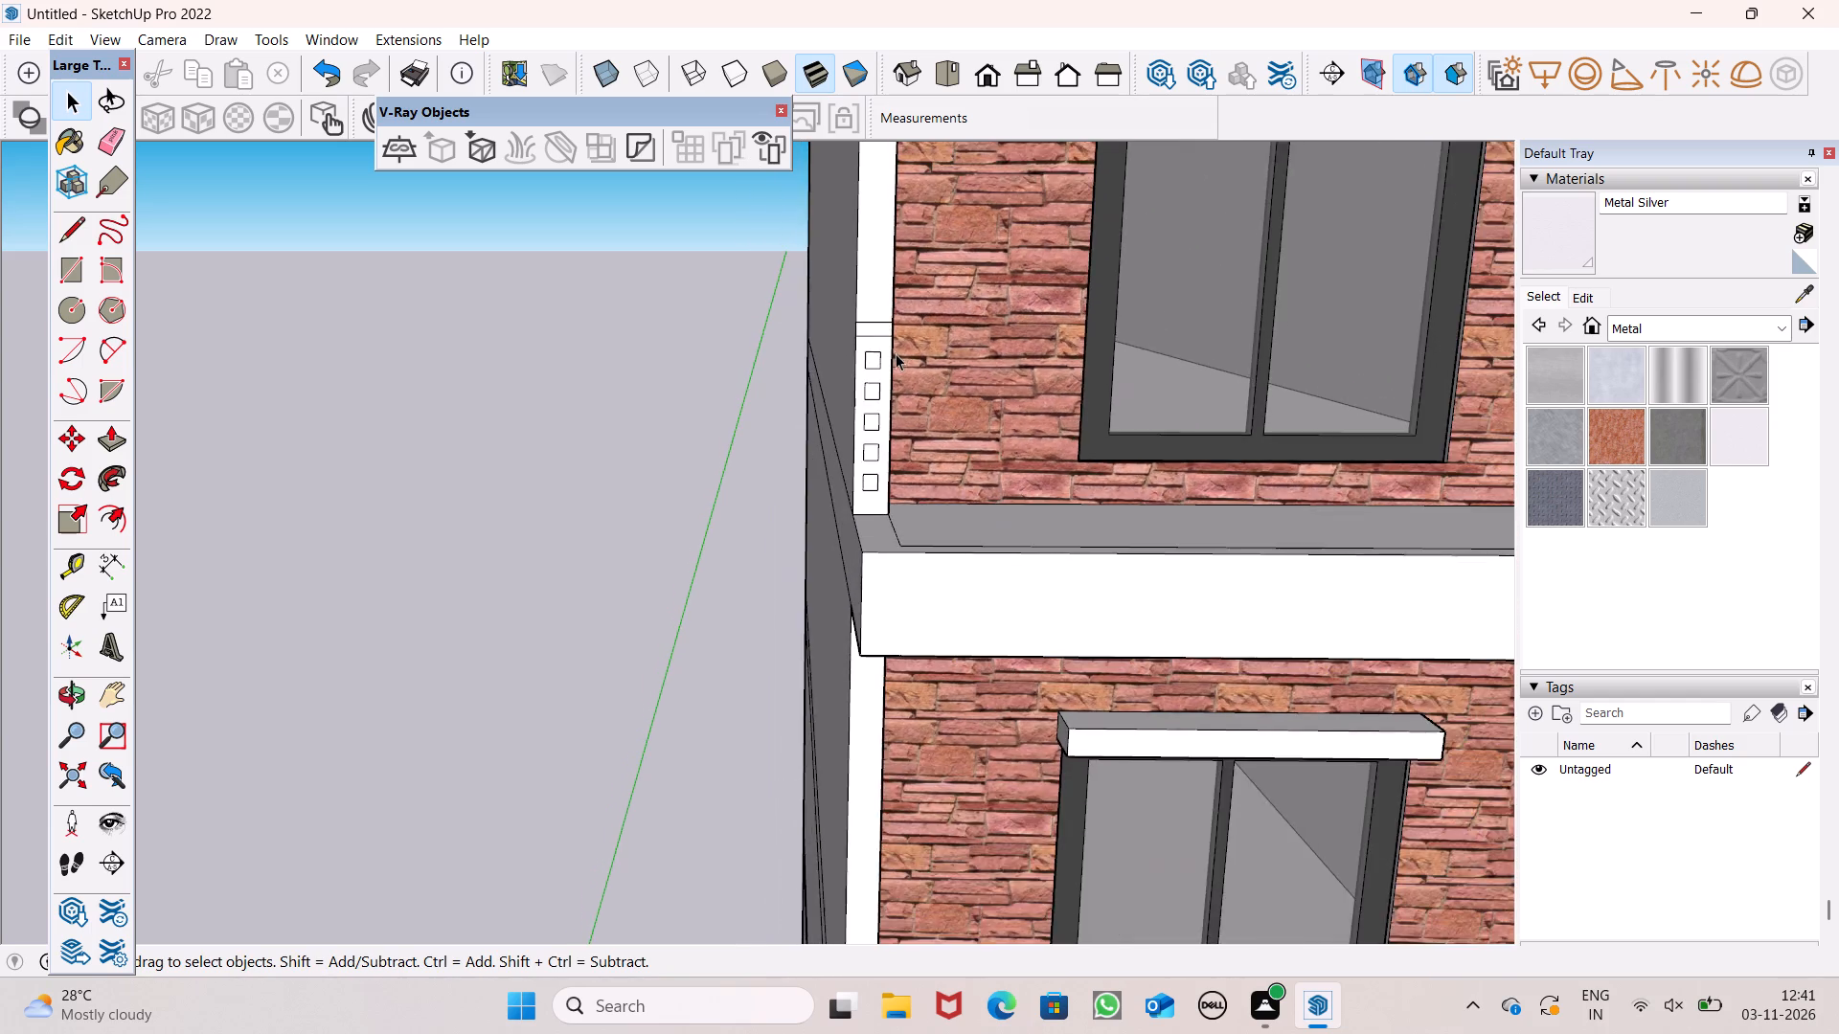
pyautogui.scroll(-8, 894, 348)
pyautogui.scroll(-8, 875, 449)
pyautogui.scroll(5, 908, 318)
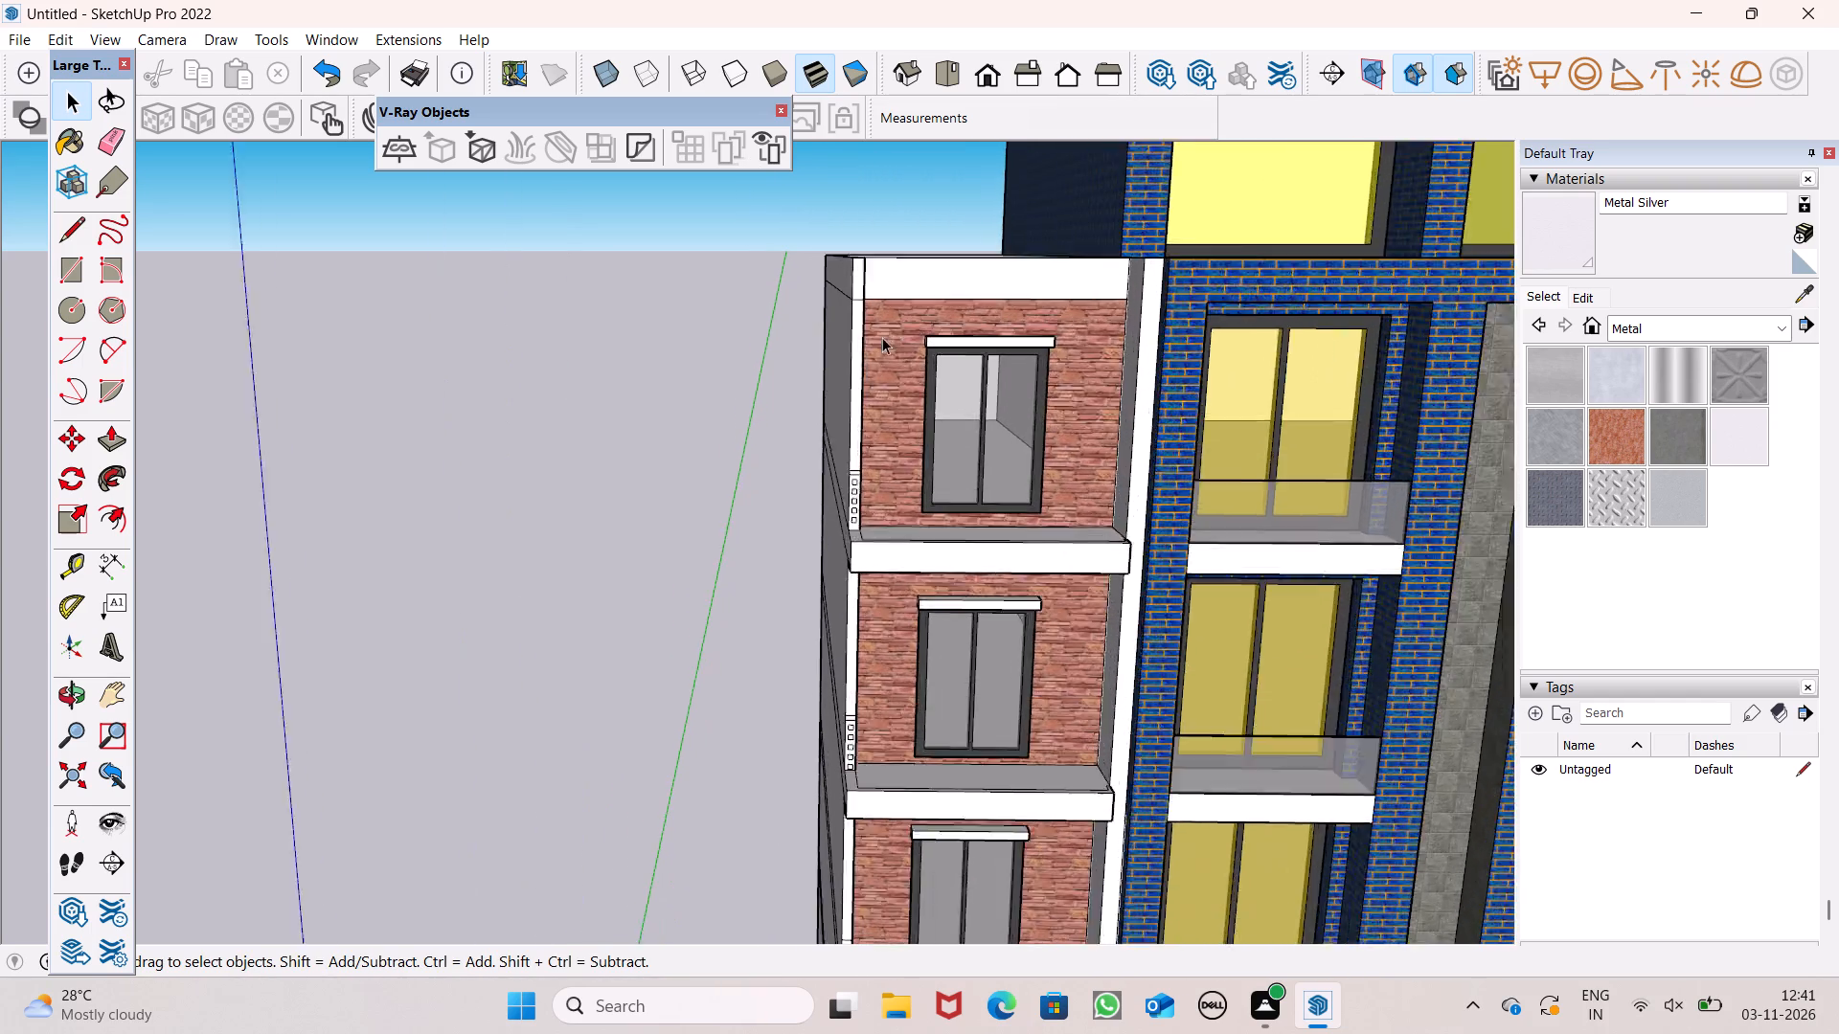
pyautogui.scroll(4, 882, 337)
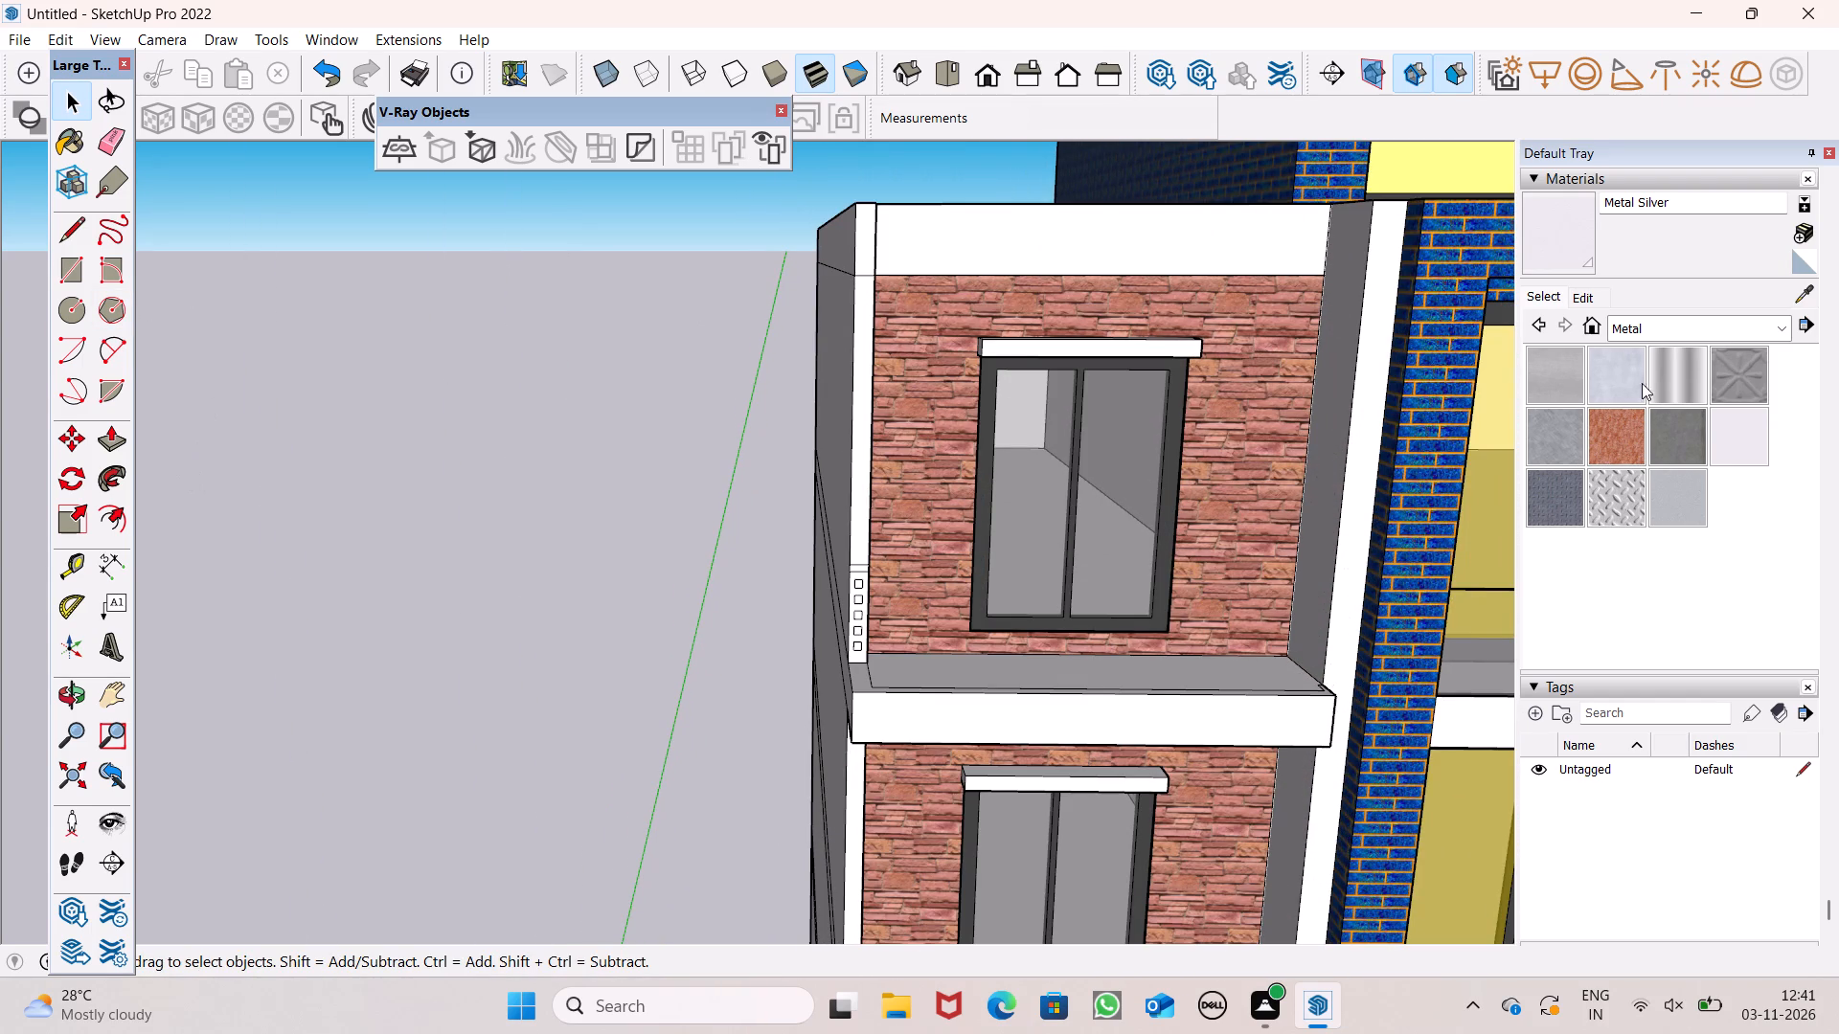
pyautogui.click(1670, 427)
pyautogui.scroll(7, 817, 498)
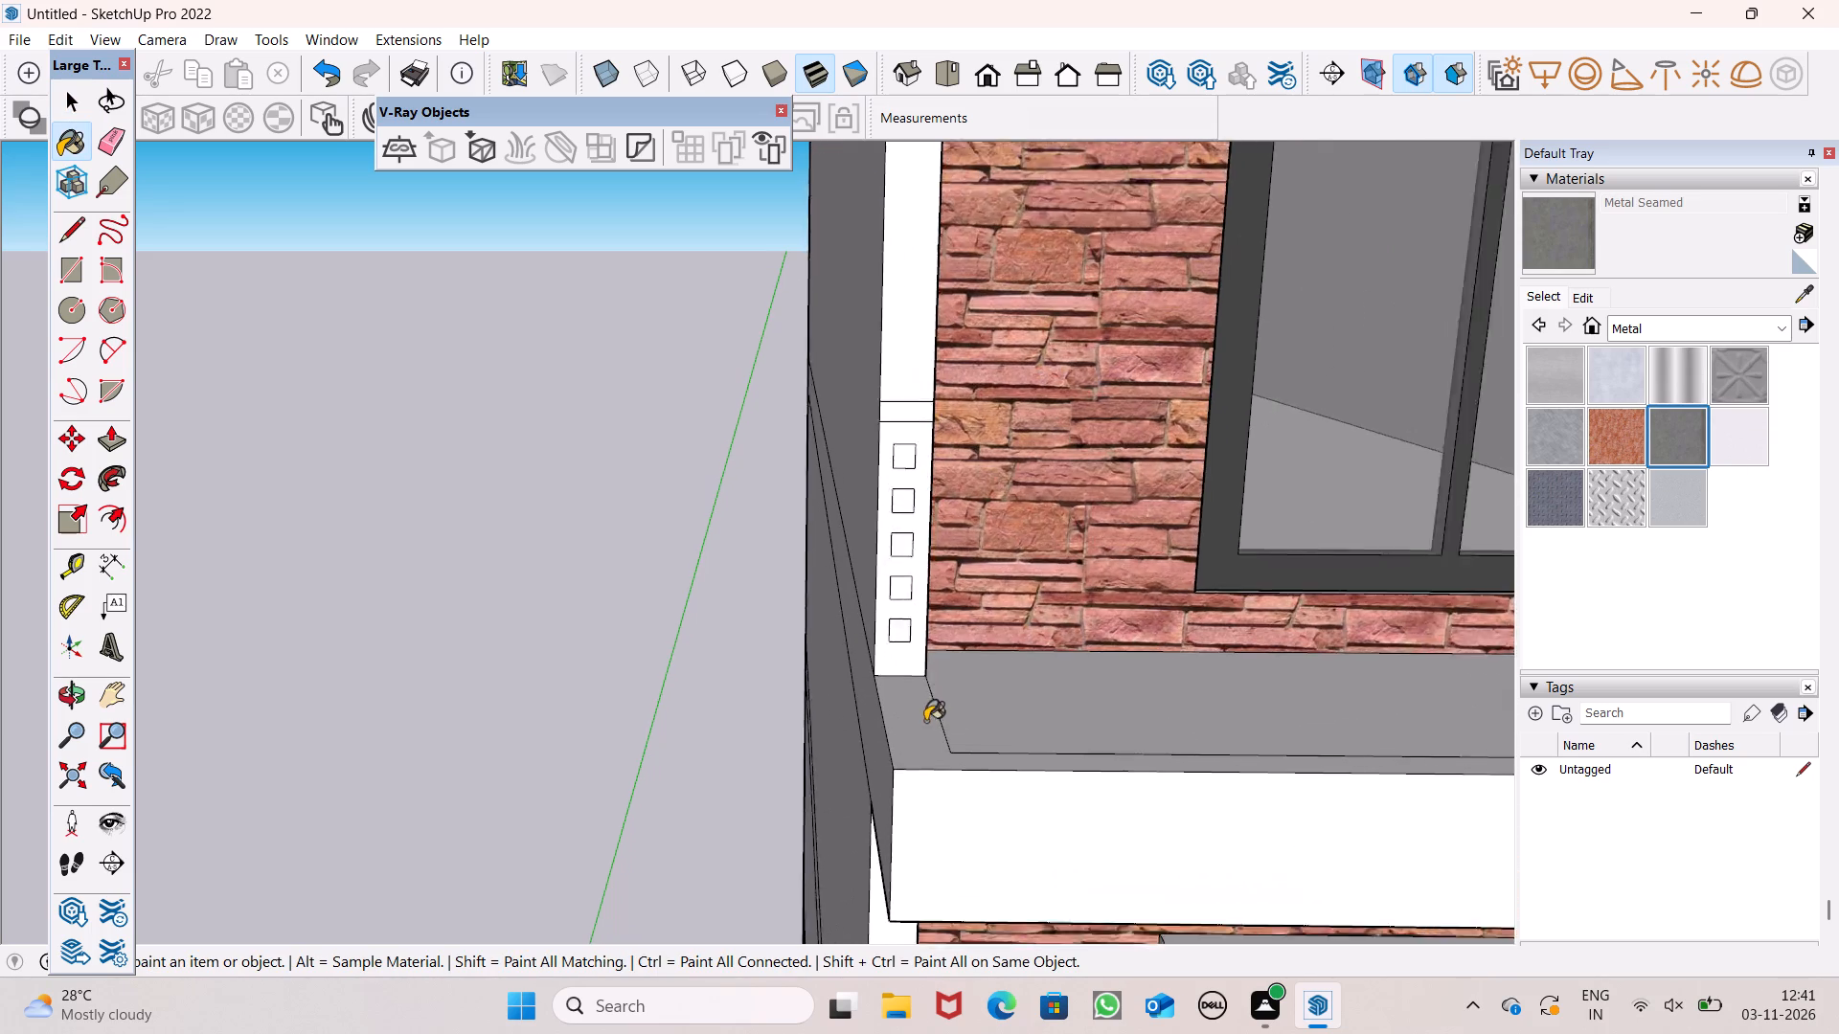
pyautogui.scroll(2, 925, 721)
pyautogui.scroll(6, 889, 415)
pyautogui.click(897, 298)
pyautogui.click(914, 396)
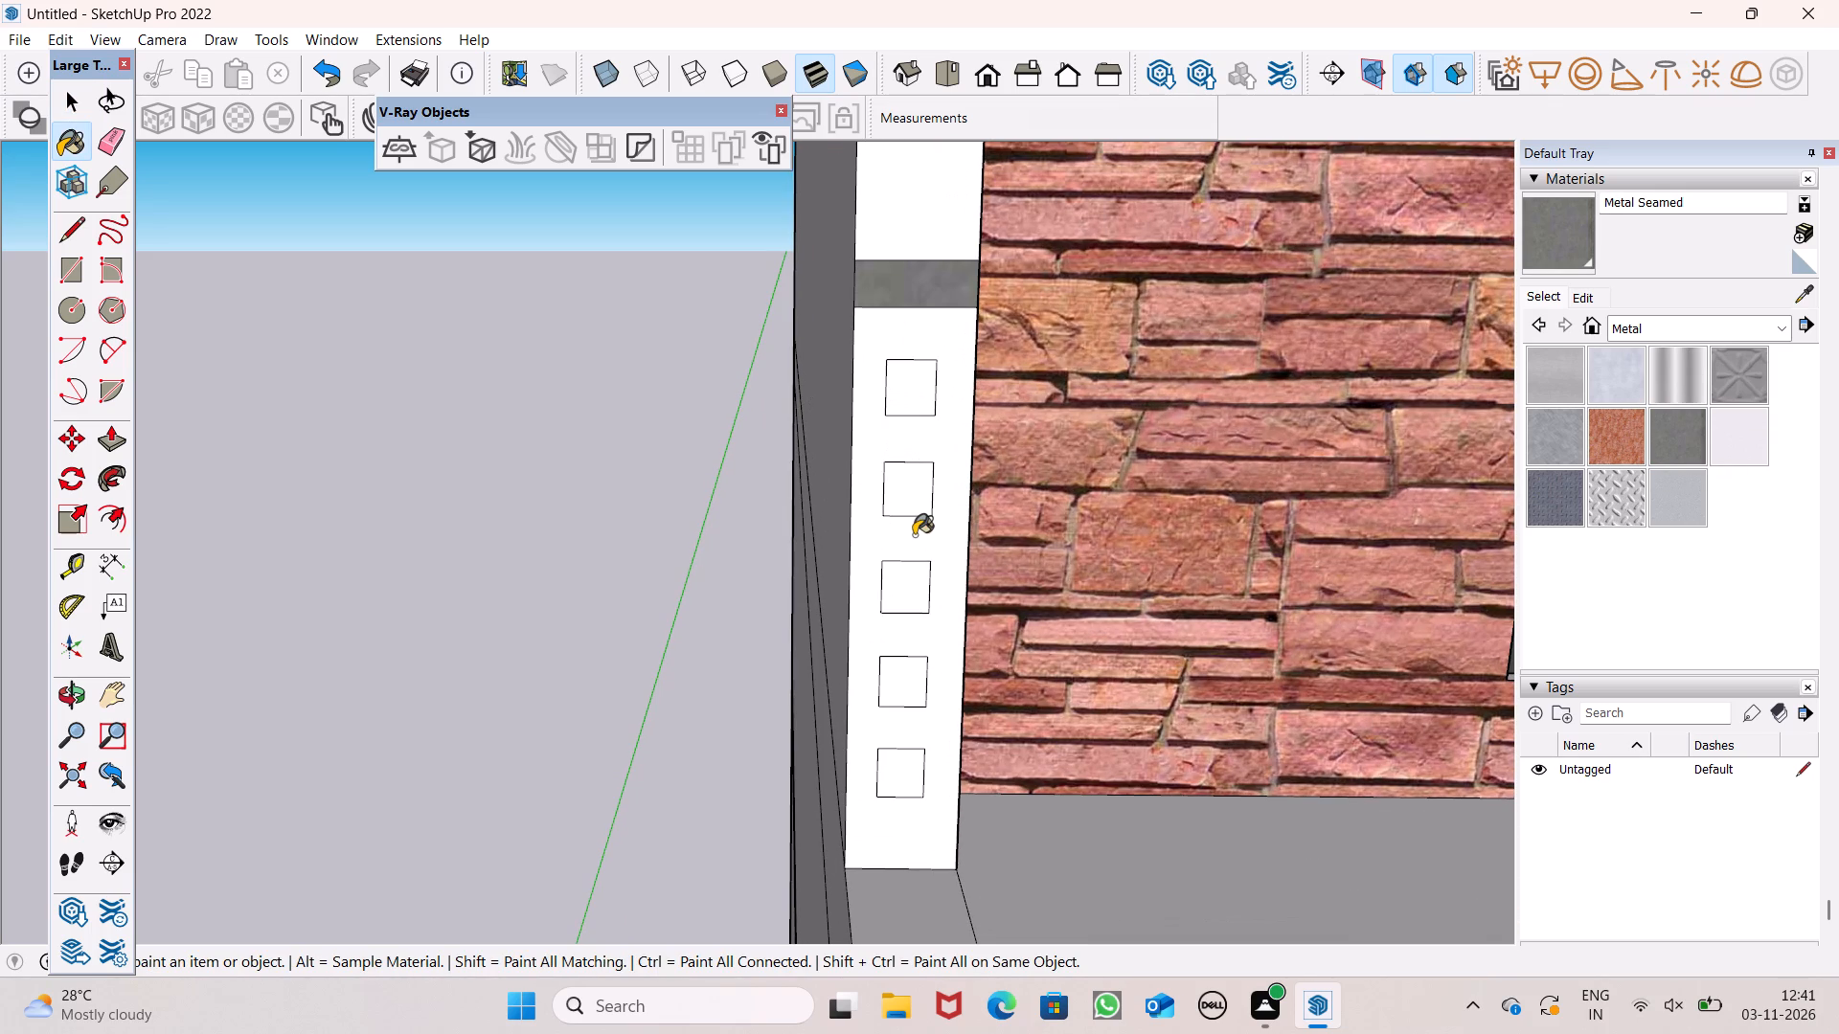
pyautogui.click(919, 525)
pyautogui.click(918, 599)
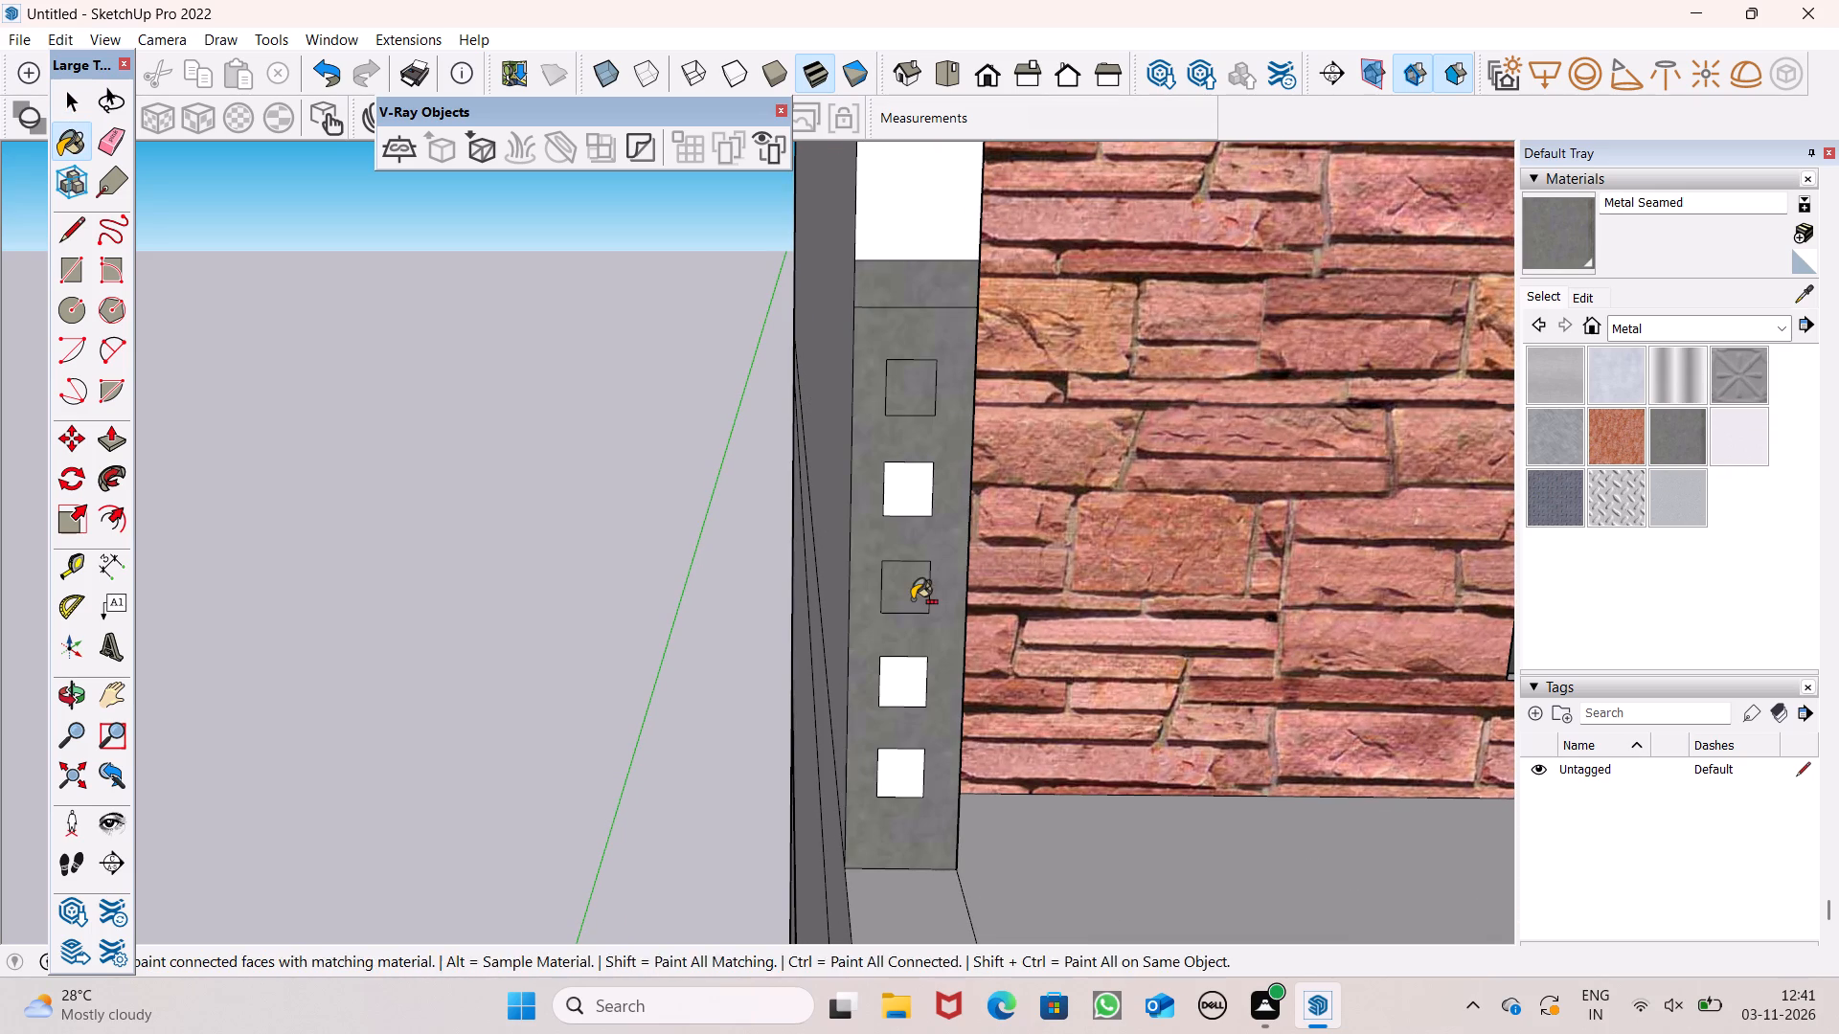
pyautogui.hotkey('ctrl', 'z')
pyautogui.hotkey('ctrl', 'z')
# Paint the remaining four small squares on the top-floor corner strip with Metal Seamed.
pyautogui.click(894, 501)
pyautogui.click(910, 589)
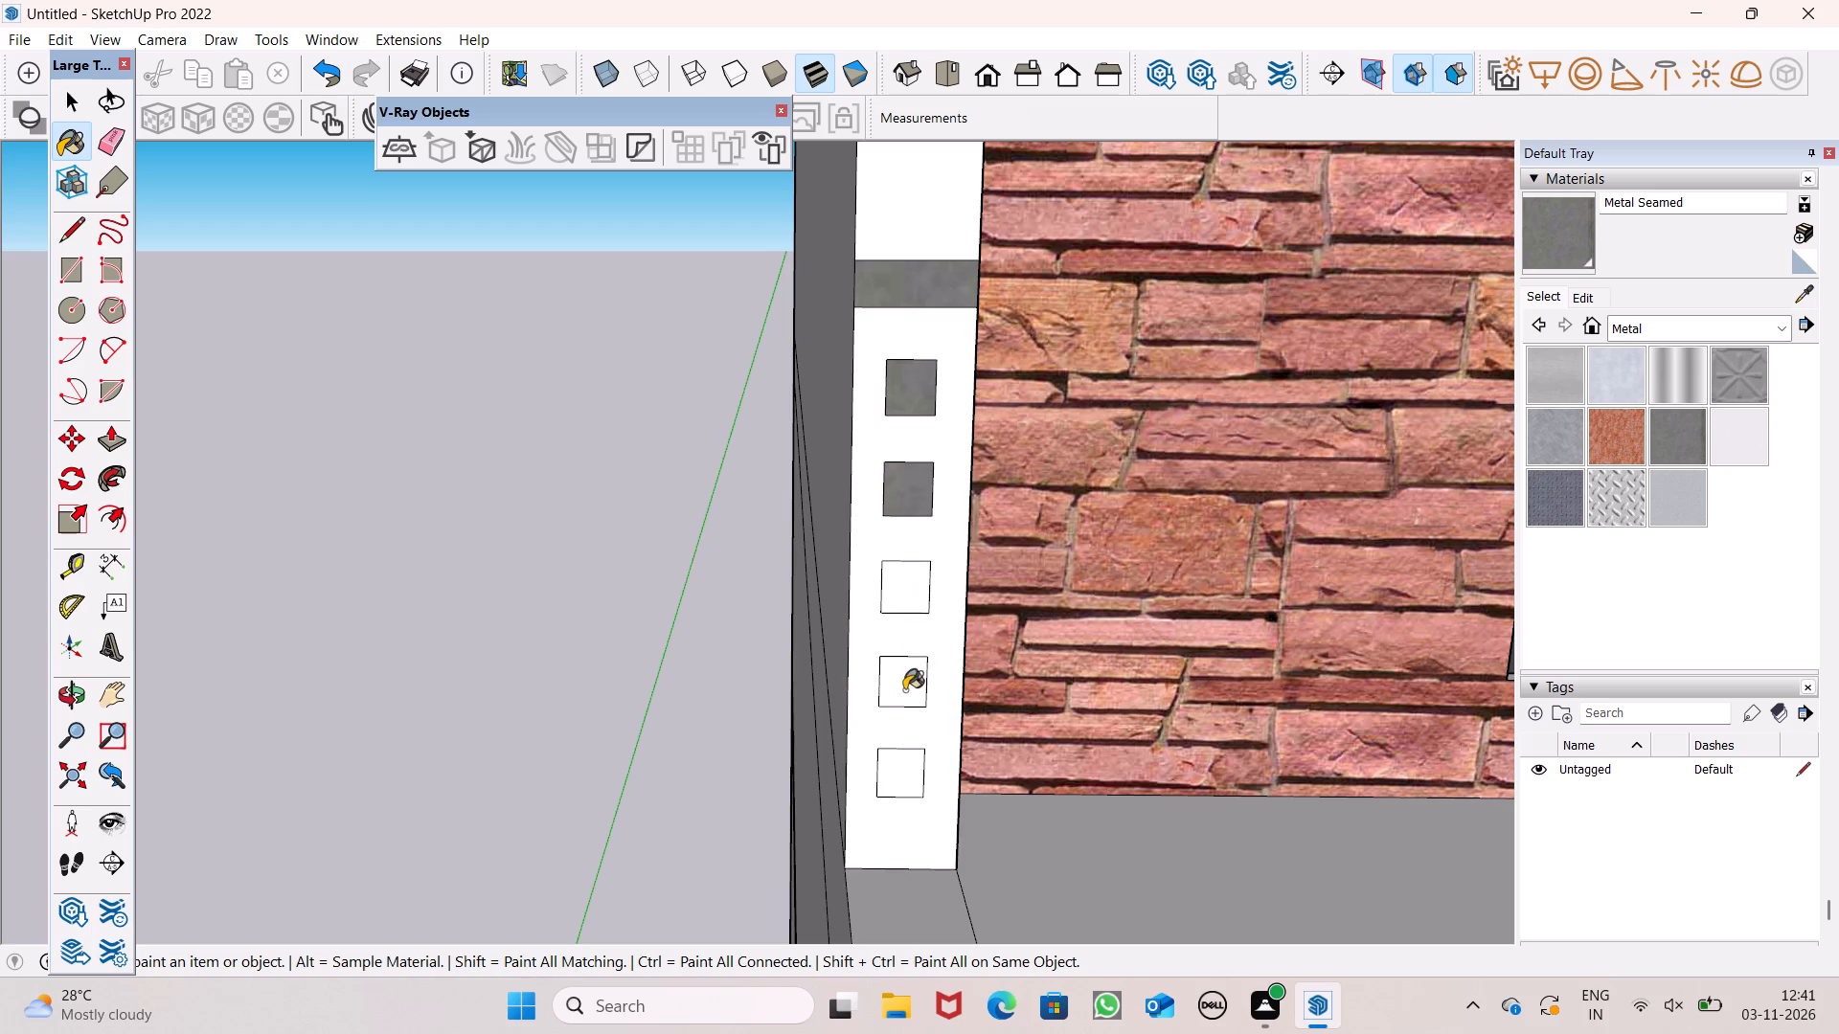
pyautogui.click(901, 696)
pyautogui.moveTo(885, 794); pyautogui.dragTo(926, 686)
pyautogui.scroll(4, 917, 871)
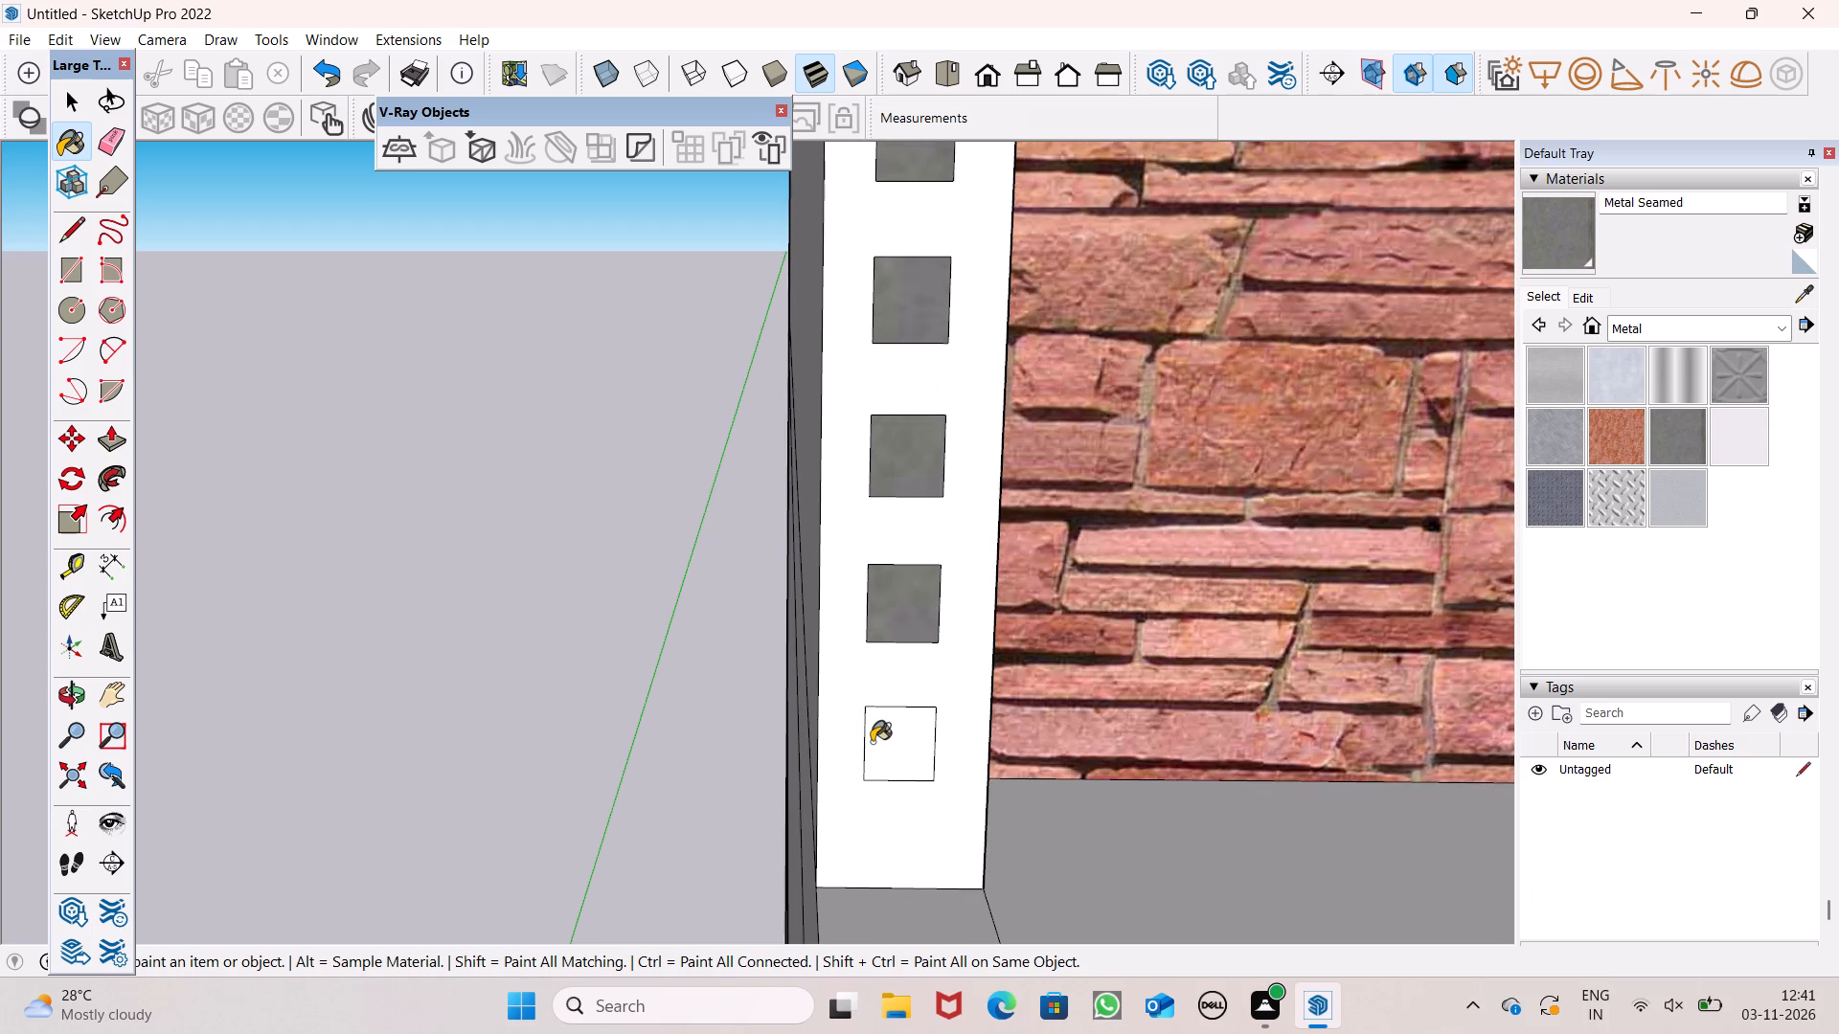
pyautogui.click(872, 742)
# Paint the band and all five small squares on the fourth-floor corner strip with Metal Seamed, leaving the strip itself white.
pyautogui.scroll(-8, 915, 381)
pyautogui.scroll(-15, 871, 300)
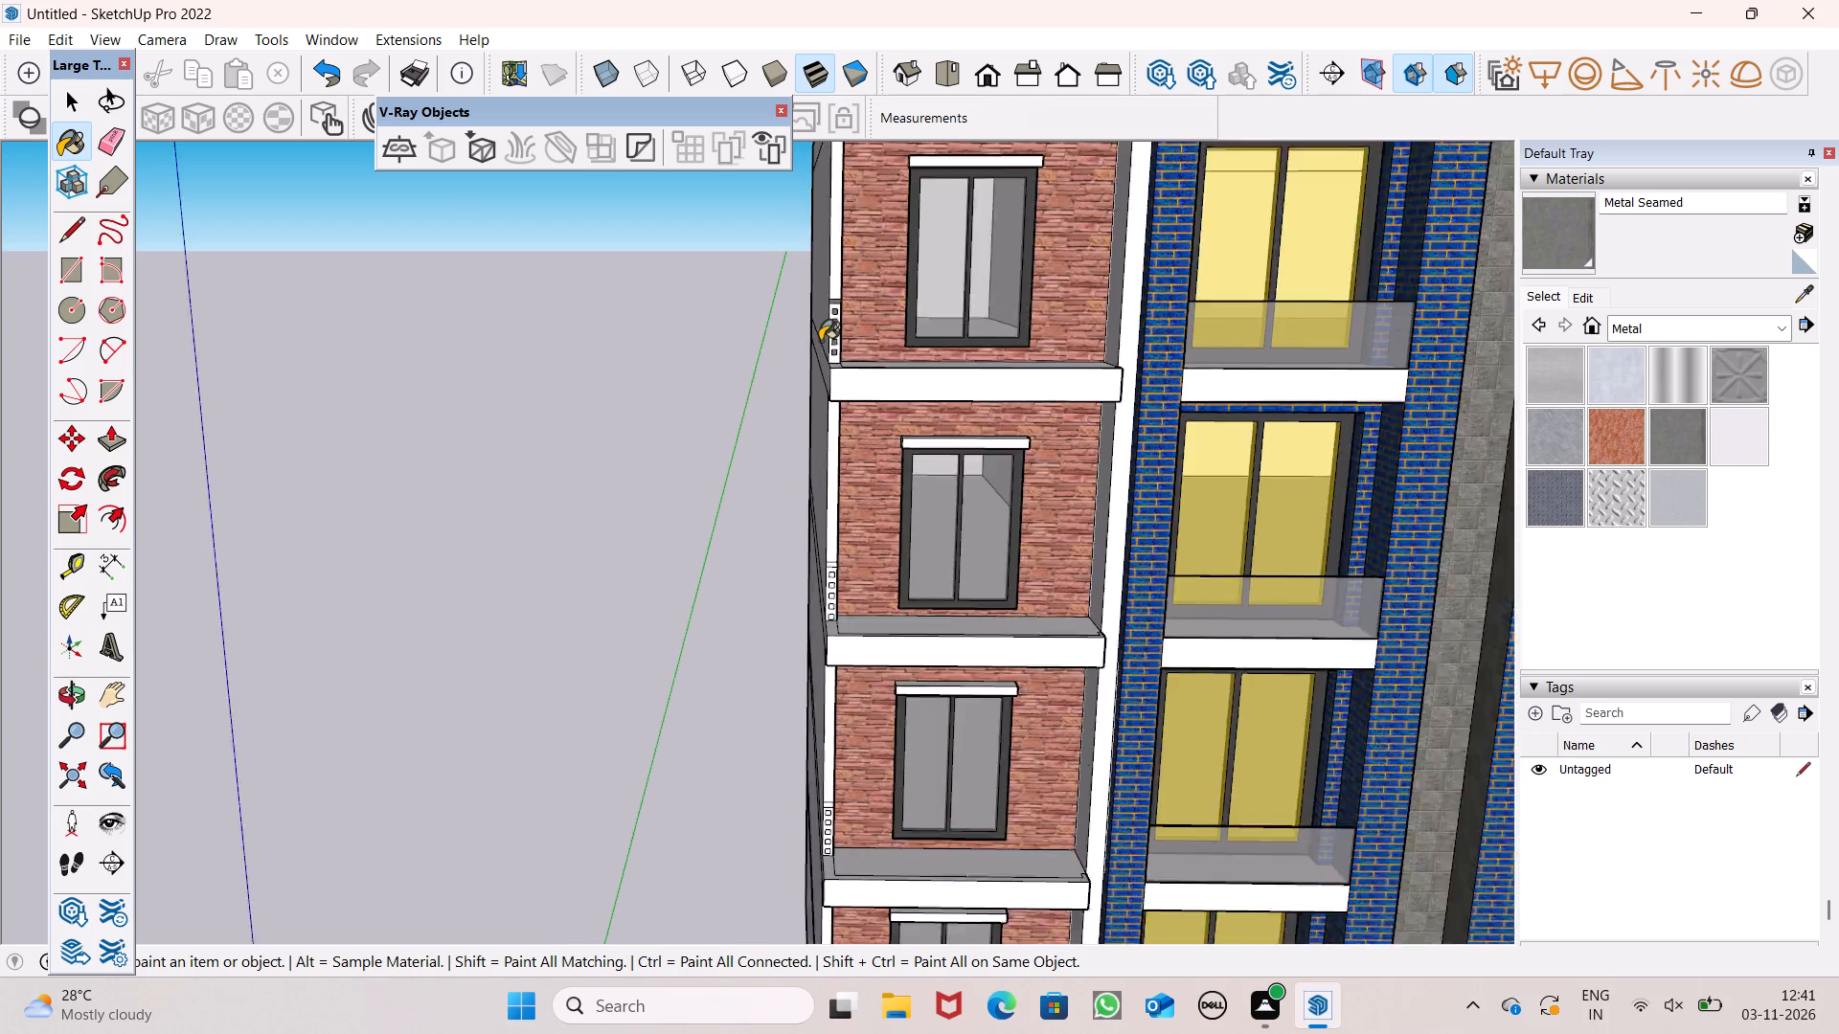
pyautogui.scroll(-2, 820, 341)
pyautogui.scroll(15, 857, 590)
pyautogui.scroll(8, 805, 355)
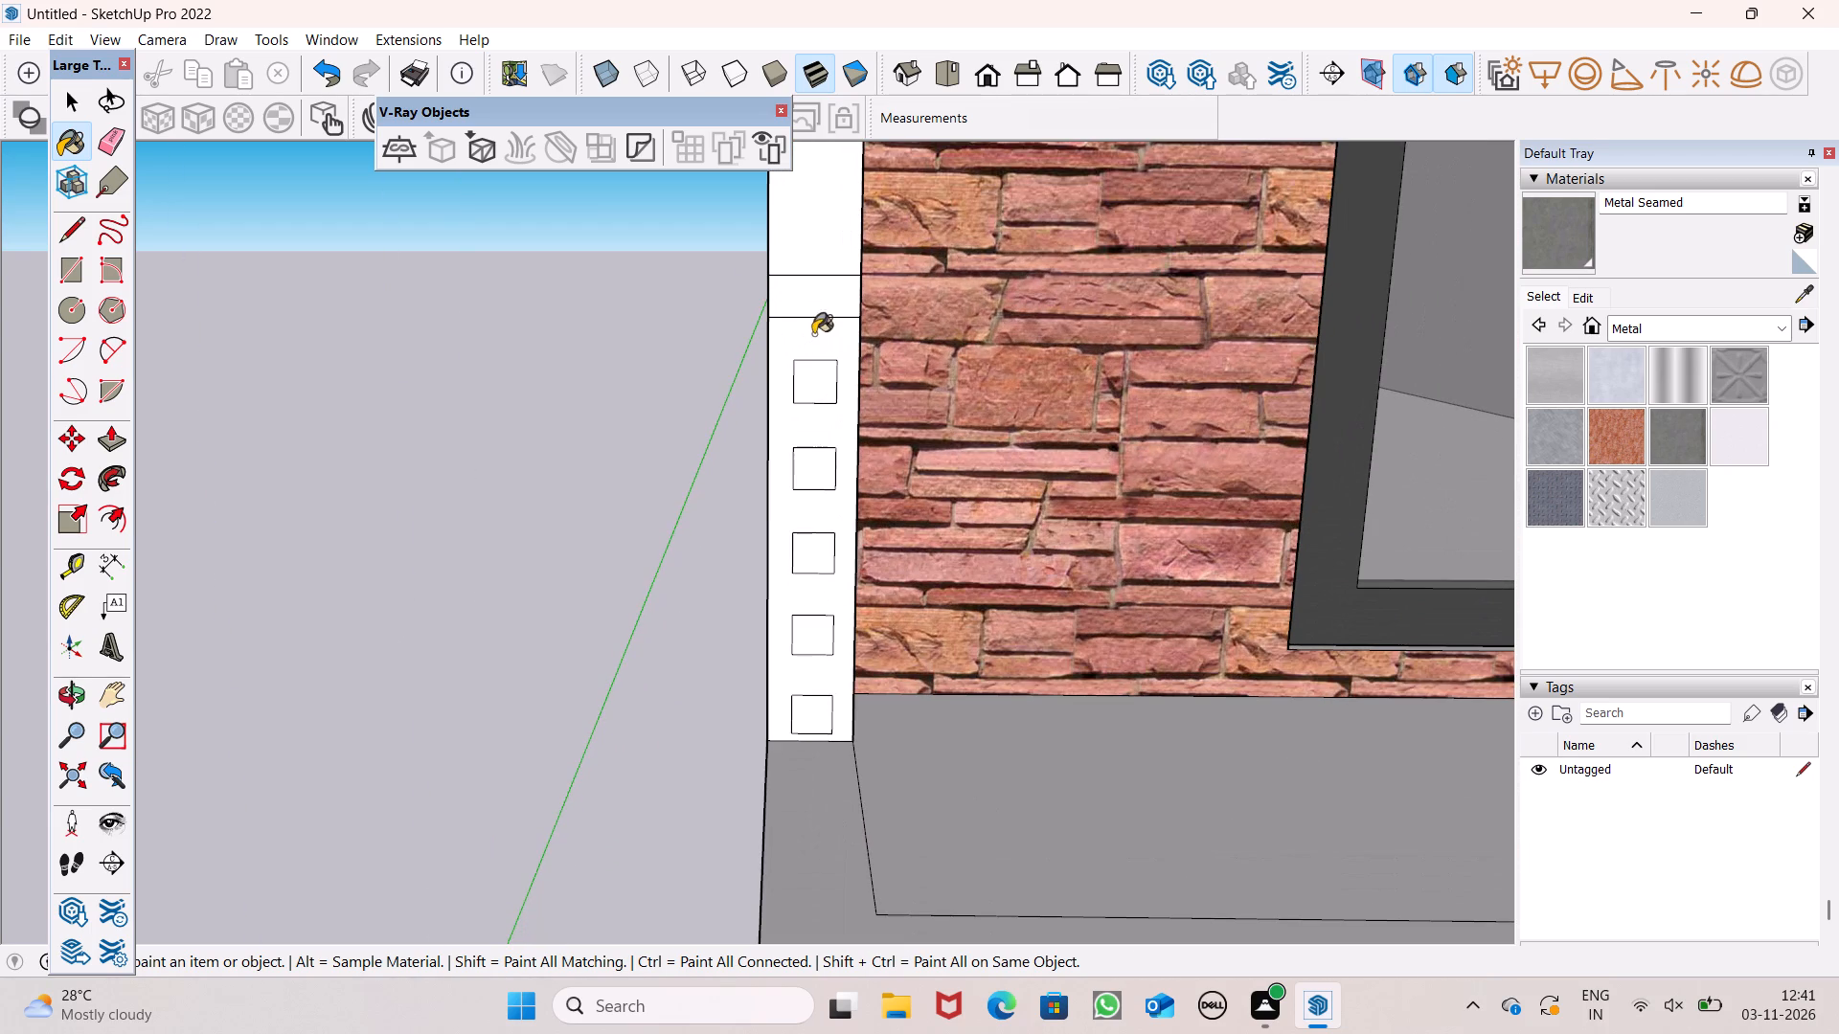
pyautogui.click(819, 322)
pyautogui.hotkey('ctrl', 'z')
pyautogui.scroll(3, 813, 307)
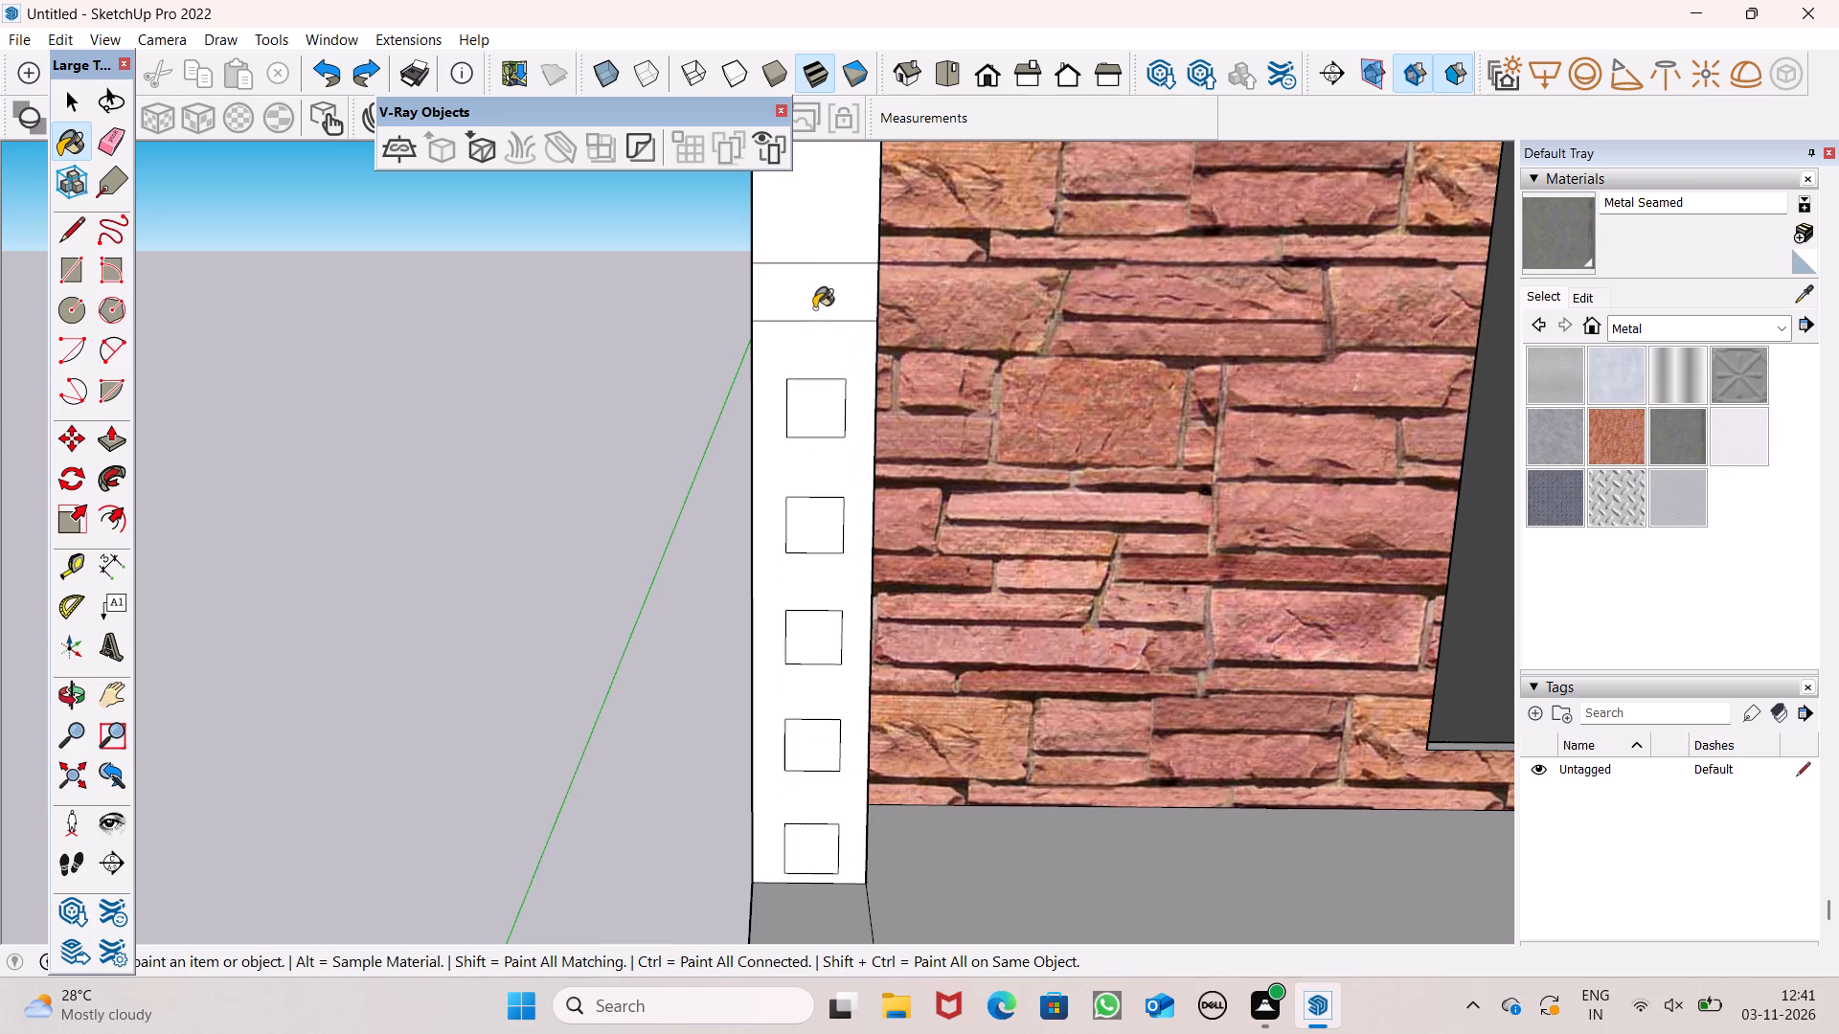
pyautogui.click(815, 309)
pyautogui.click(824, 398)
pyautogui.scroll(-6, 823, 240)
pyautogui.scroll(5, 816, 467)
pyautogui.click(827, 362)
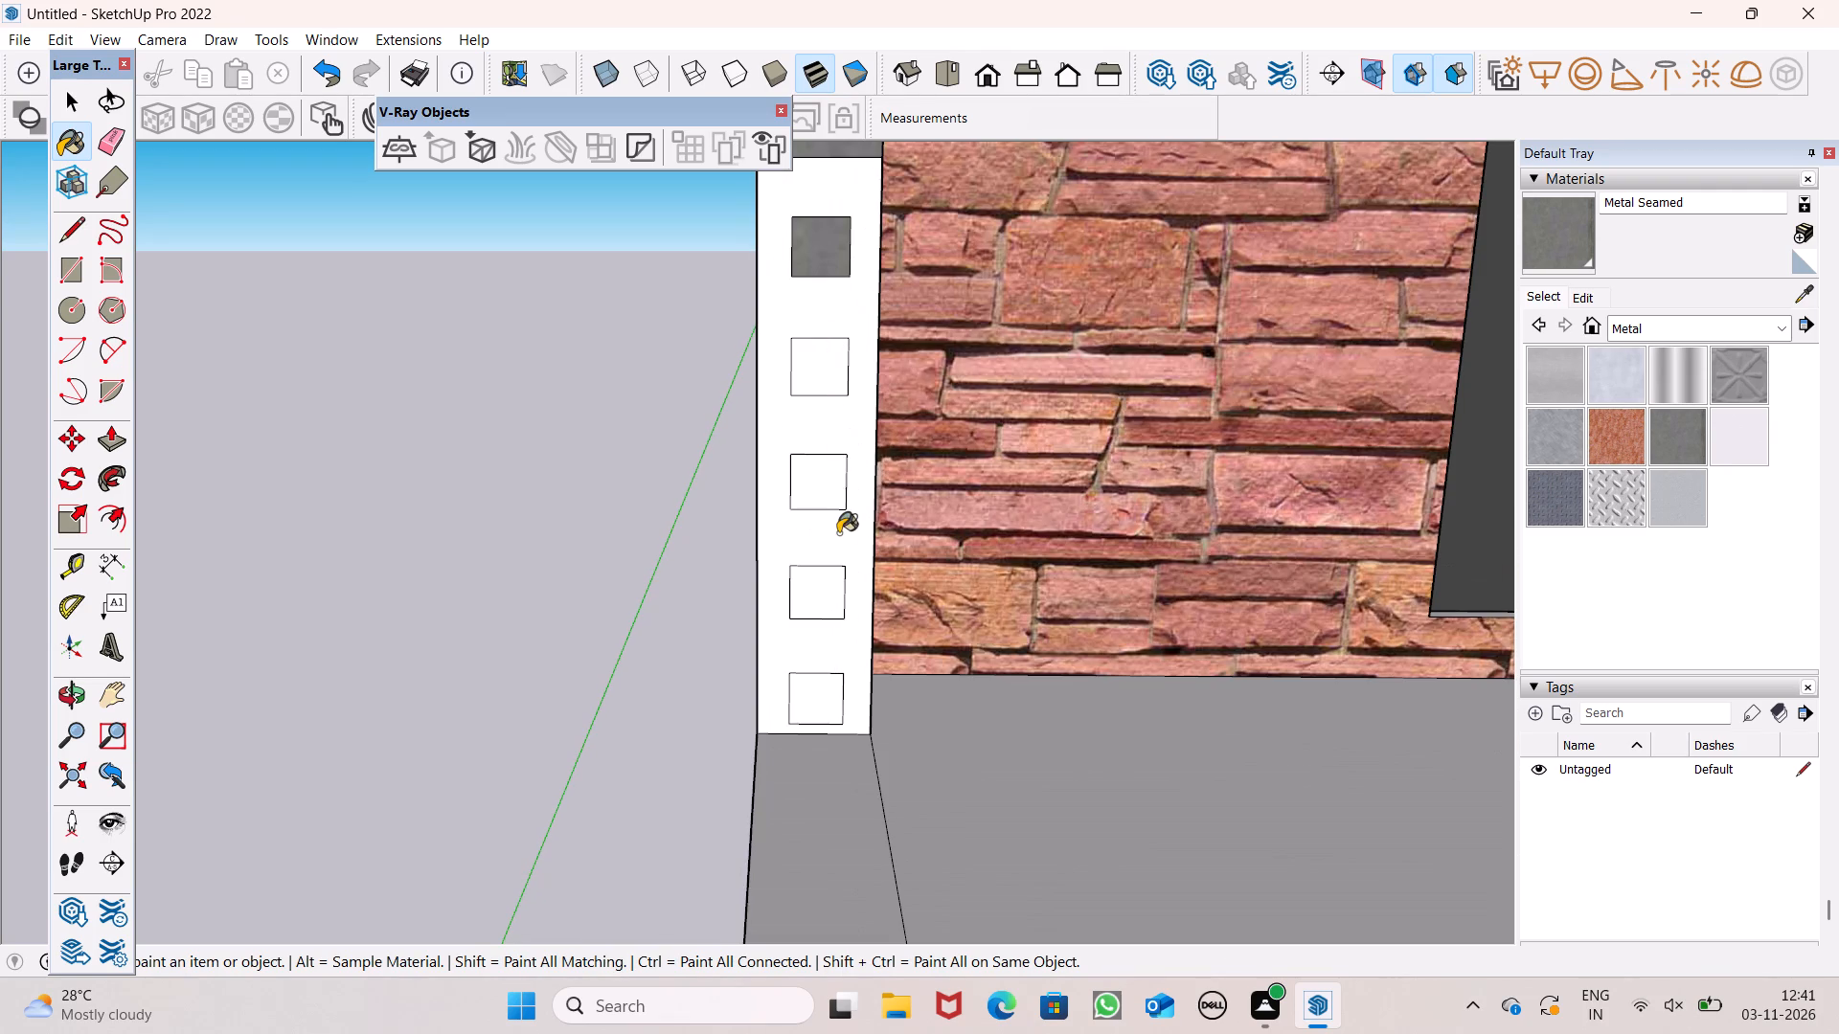
pyautogui.click(834, 483)
pyautogui.click(831, 609)
pyautogui.click(820, 694)
# Paint the band and all five small squares on the third-floor corner strip with Metal Seamed.
pyautogui.scroll(-3, 776, 209)
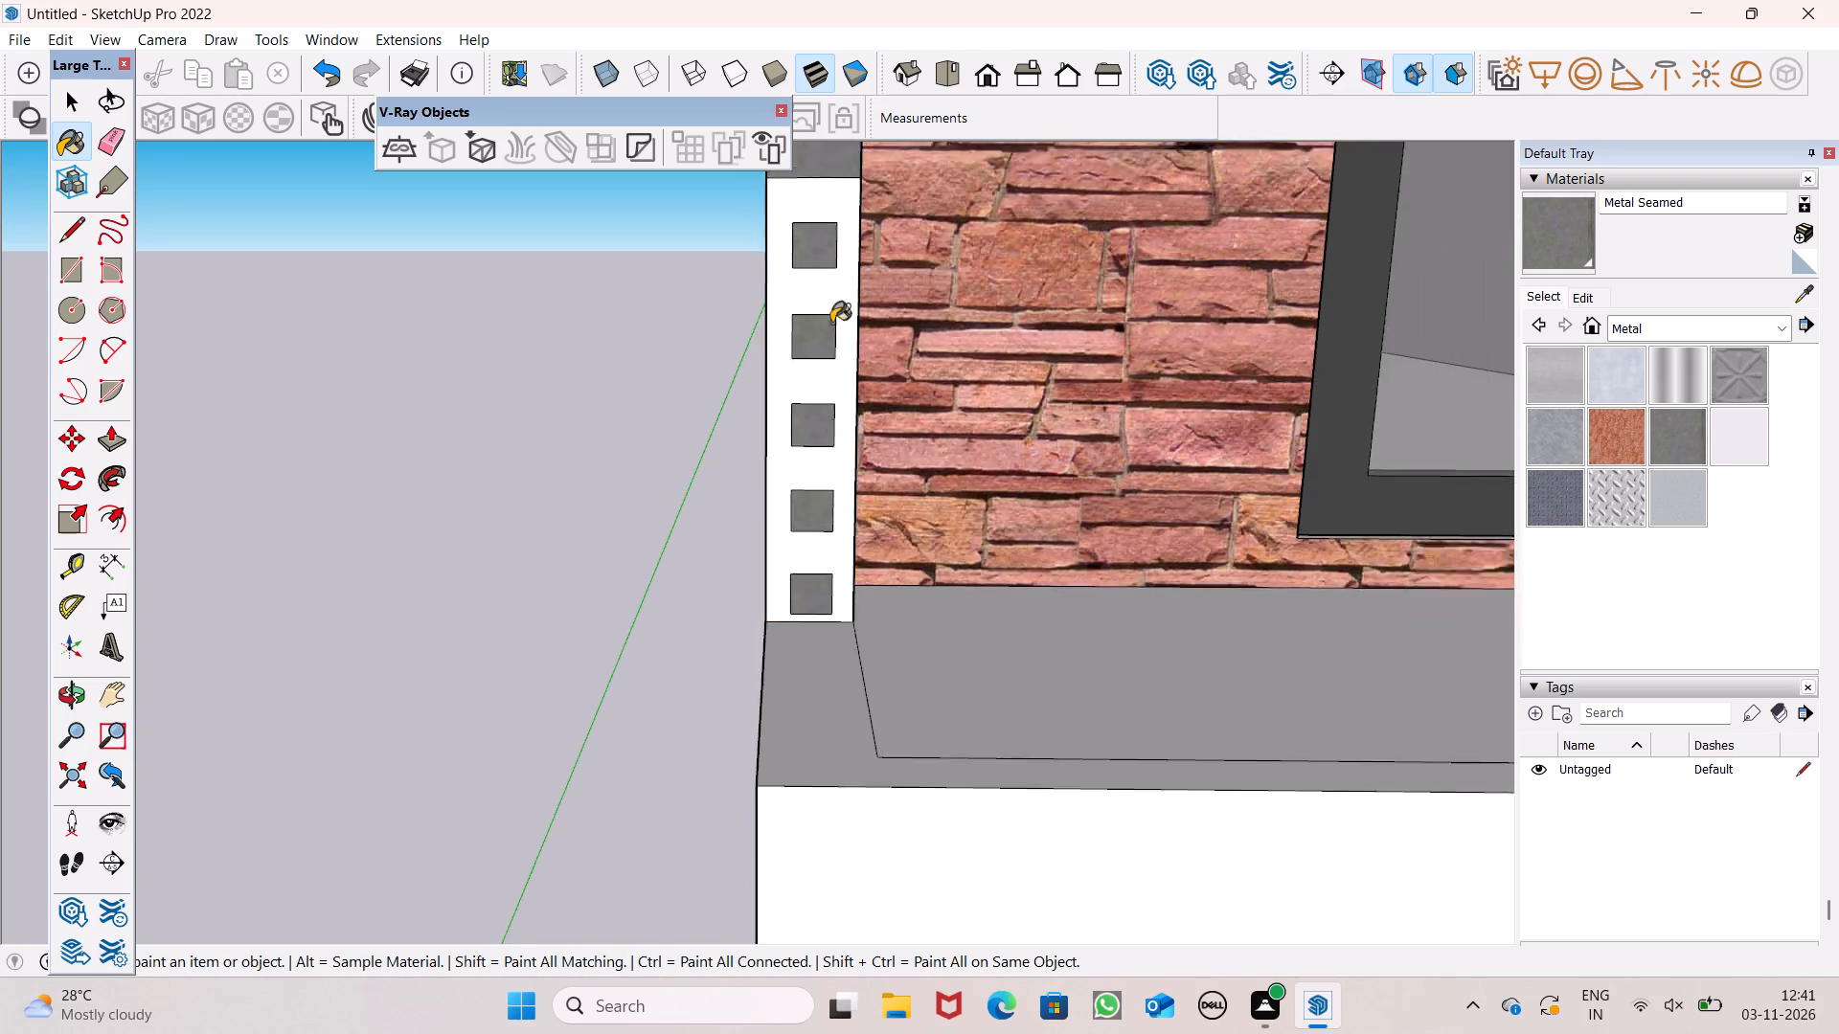
pyautogui.scroll(-17, 831, 323)
pyautogui.scroll(7, 888, 727)
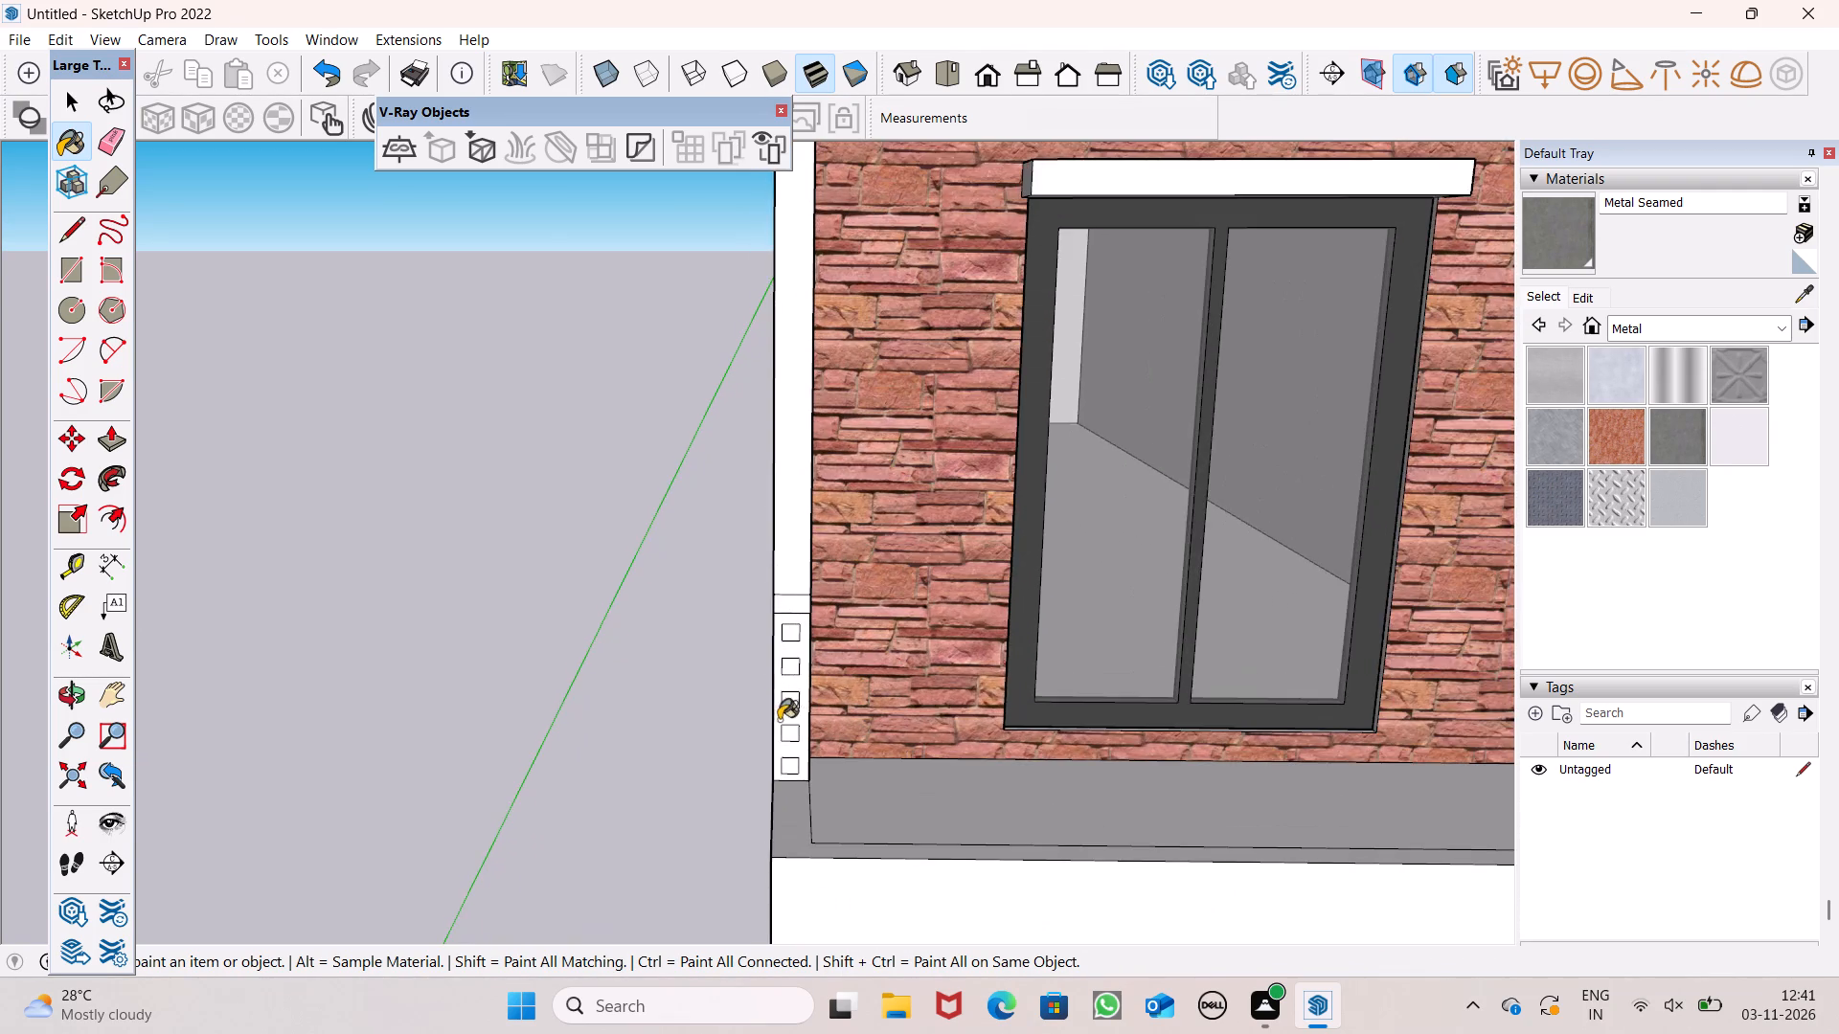
pyautogui.scroll(2, 779, 720)
pyautogui.scroll(-7, 814, 428)
pyautogui.scroll(7, 829, 625)
pyautogui.scroll(2, 771, 536)
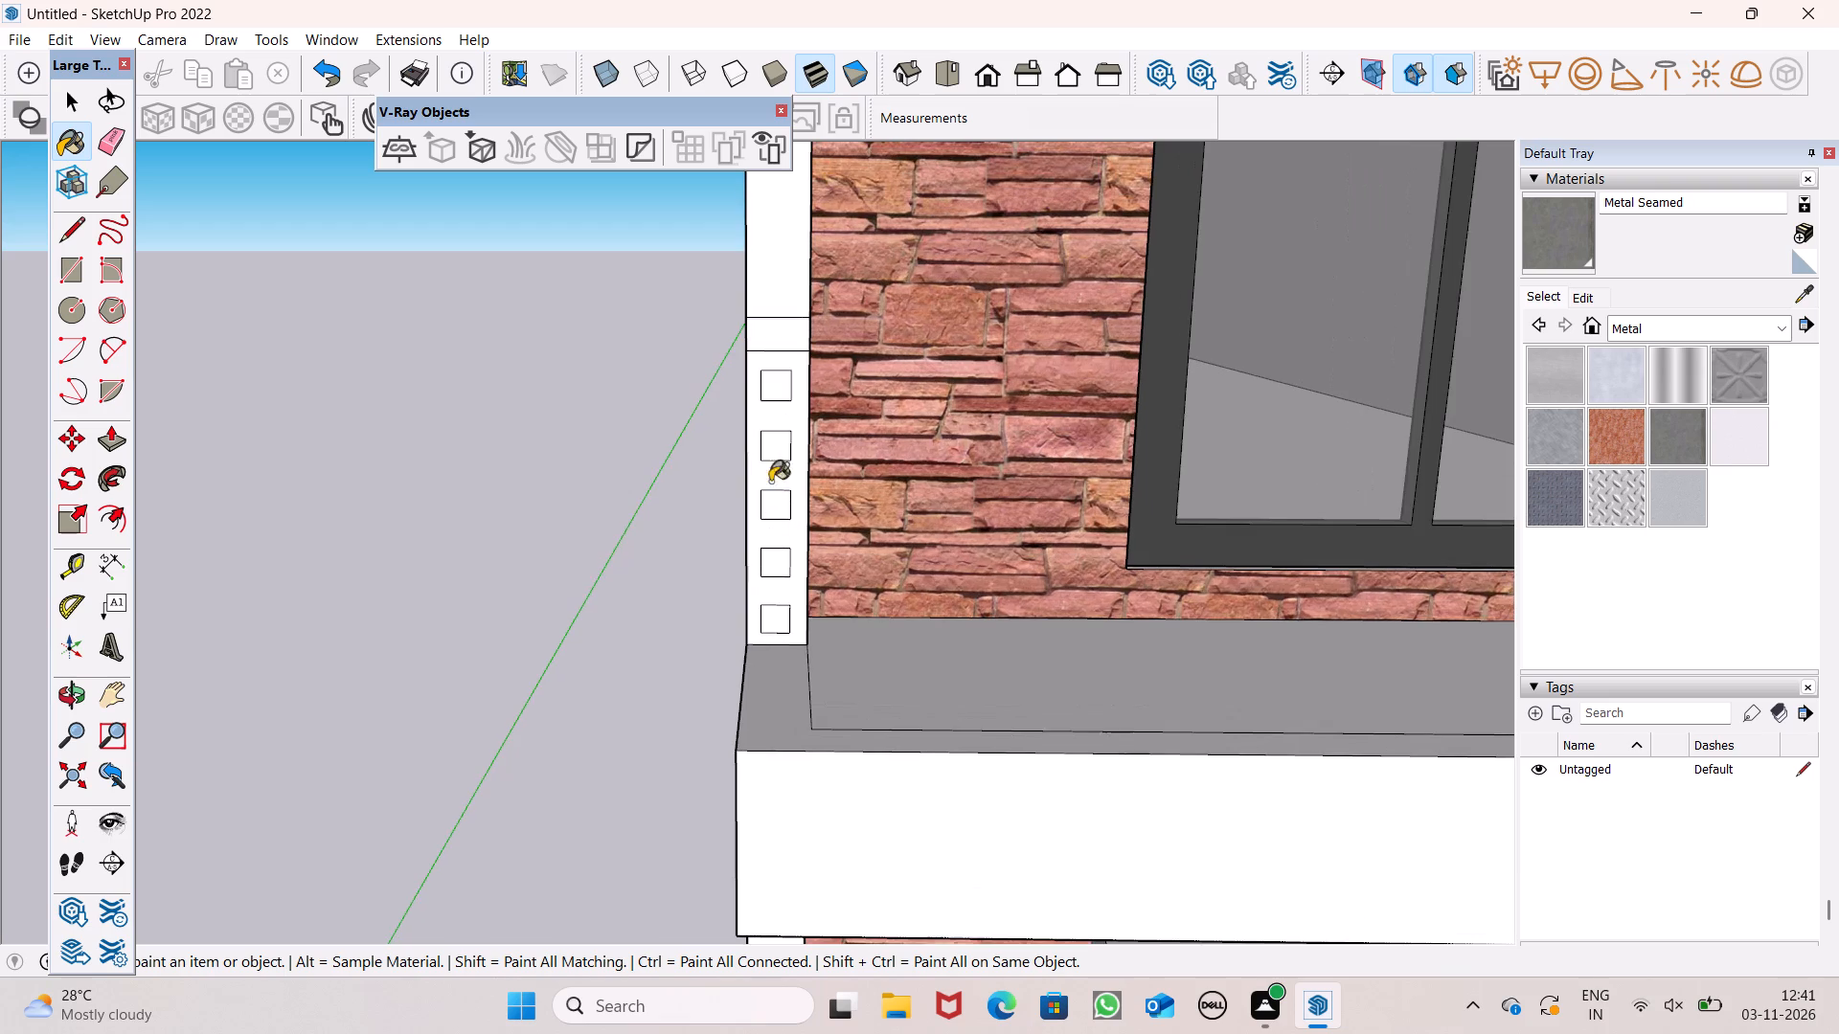
pyautogui.click(774, 344)
pyautogui.click(775, 379)
pyautogui.click(777, 441)
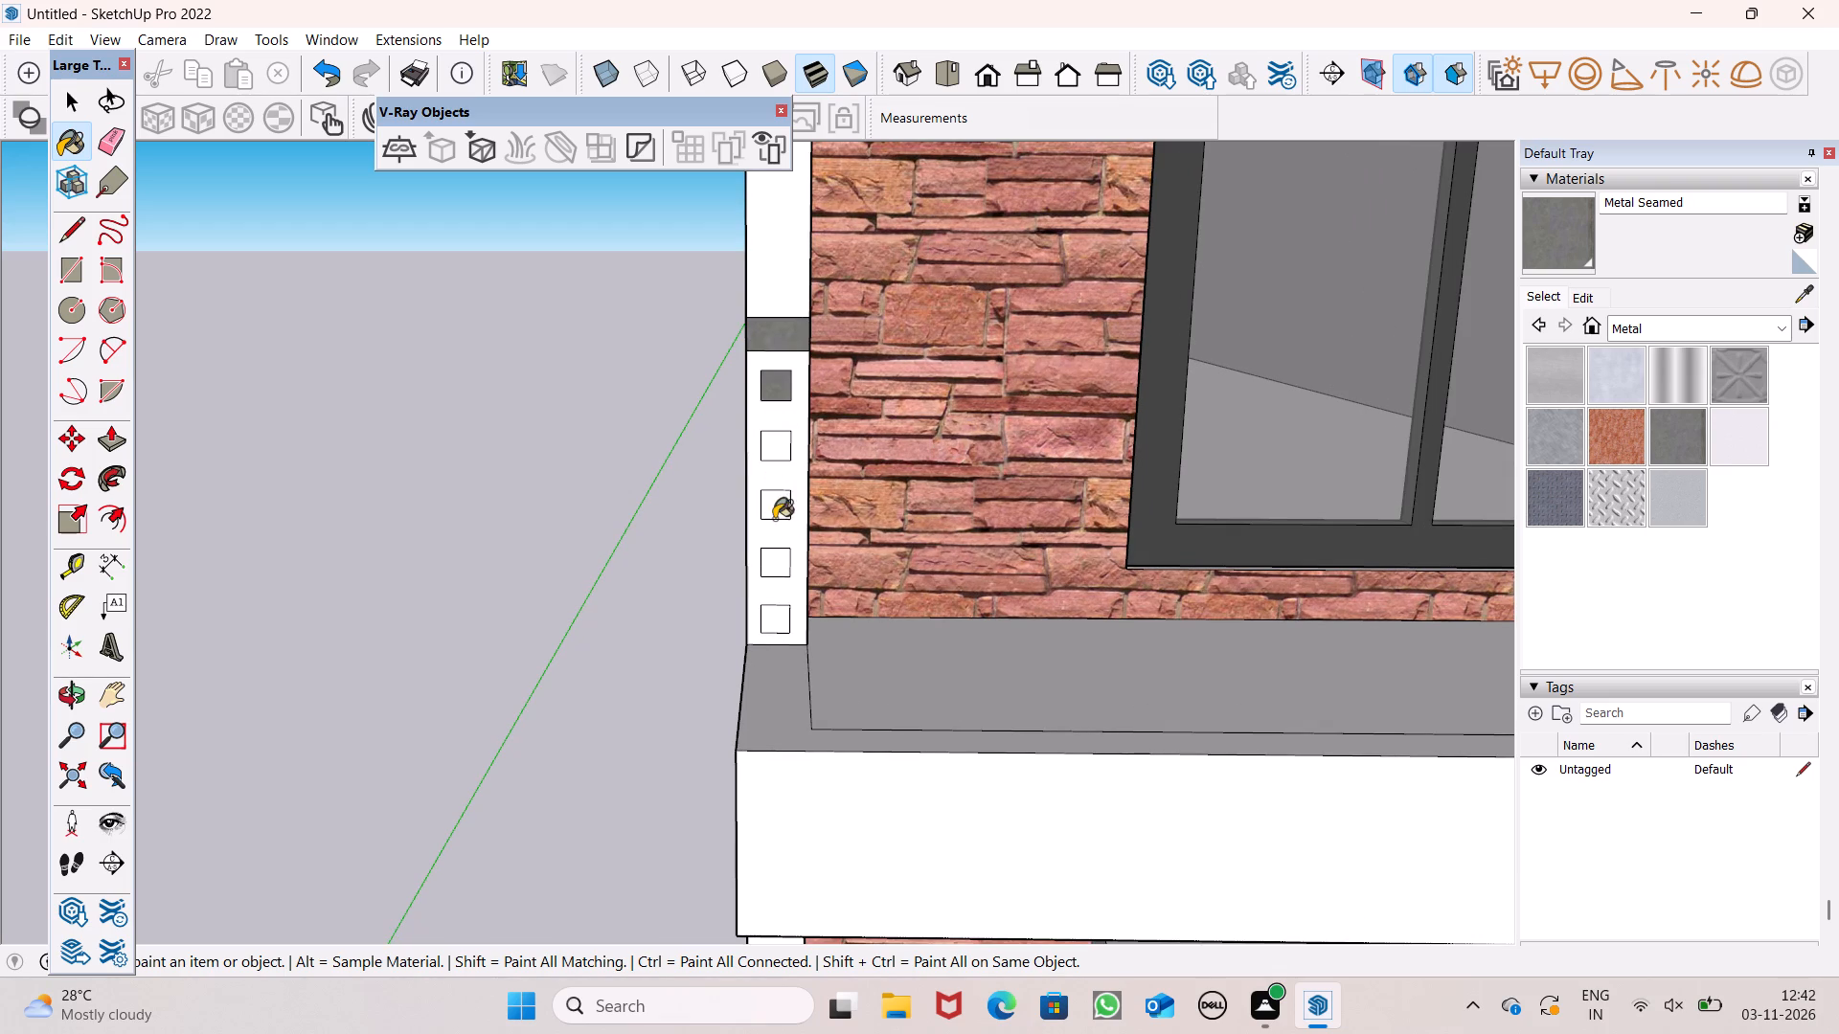
pyautogui.click(769, 505)
pyautogui.click(780, 557)
pyautogui.click(773, 587)
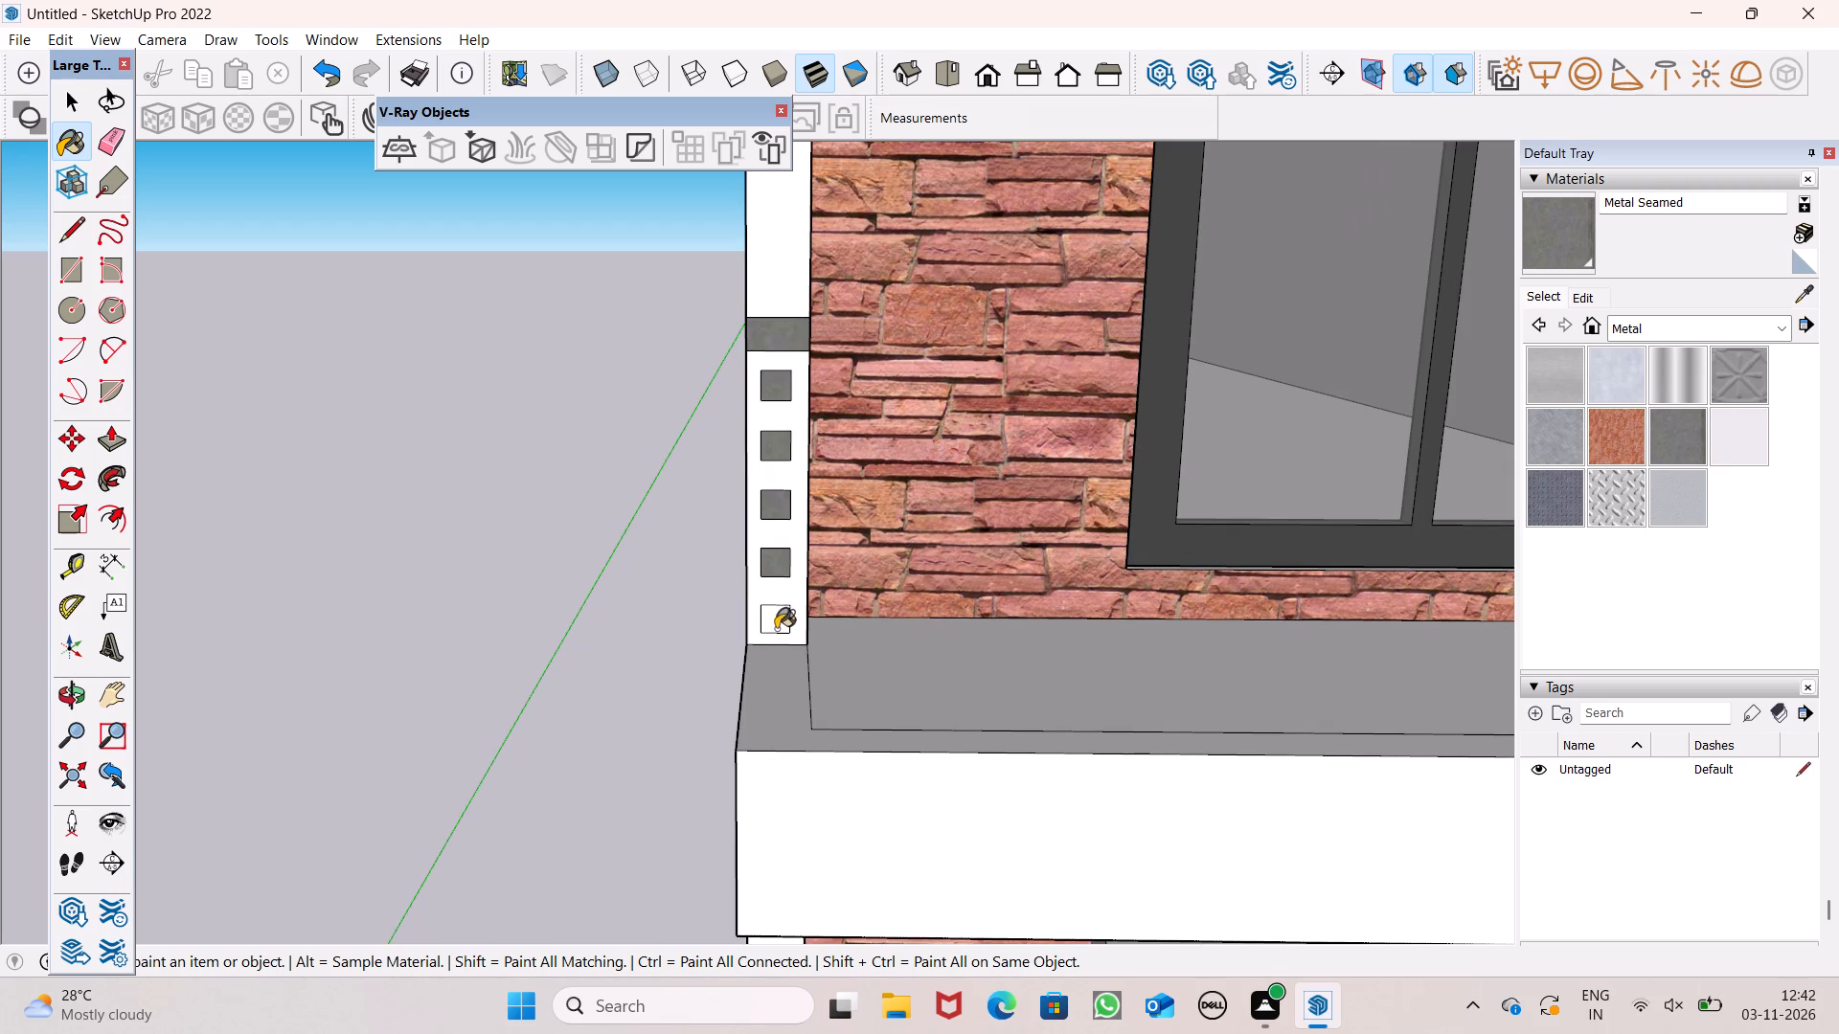
pyautogui.hotkey('ctrl', 'z')
pyautogui.click(777, 627)
# Paint the band and all five small squares on the second-floor corner strip with Metal Seamed.
pyautogui.scroll(-6, 809, 416)
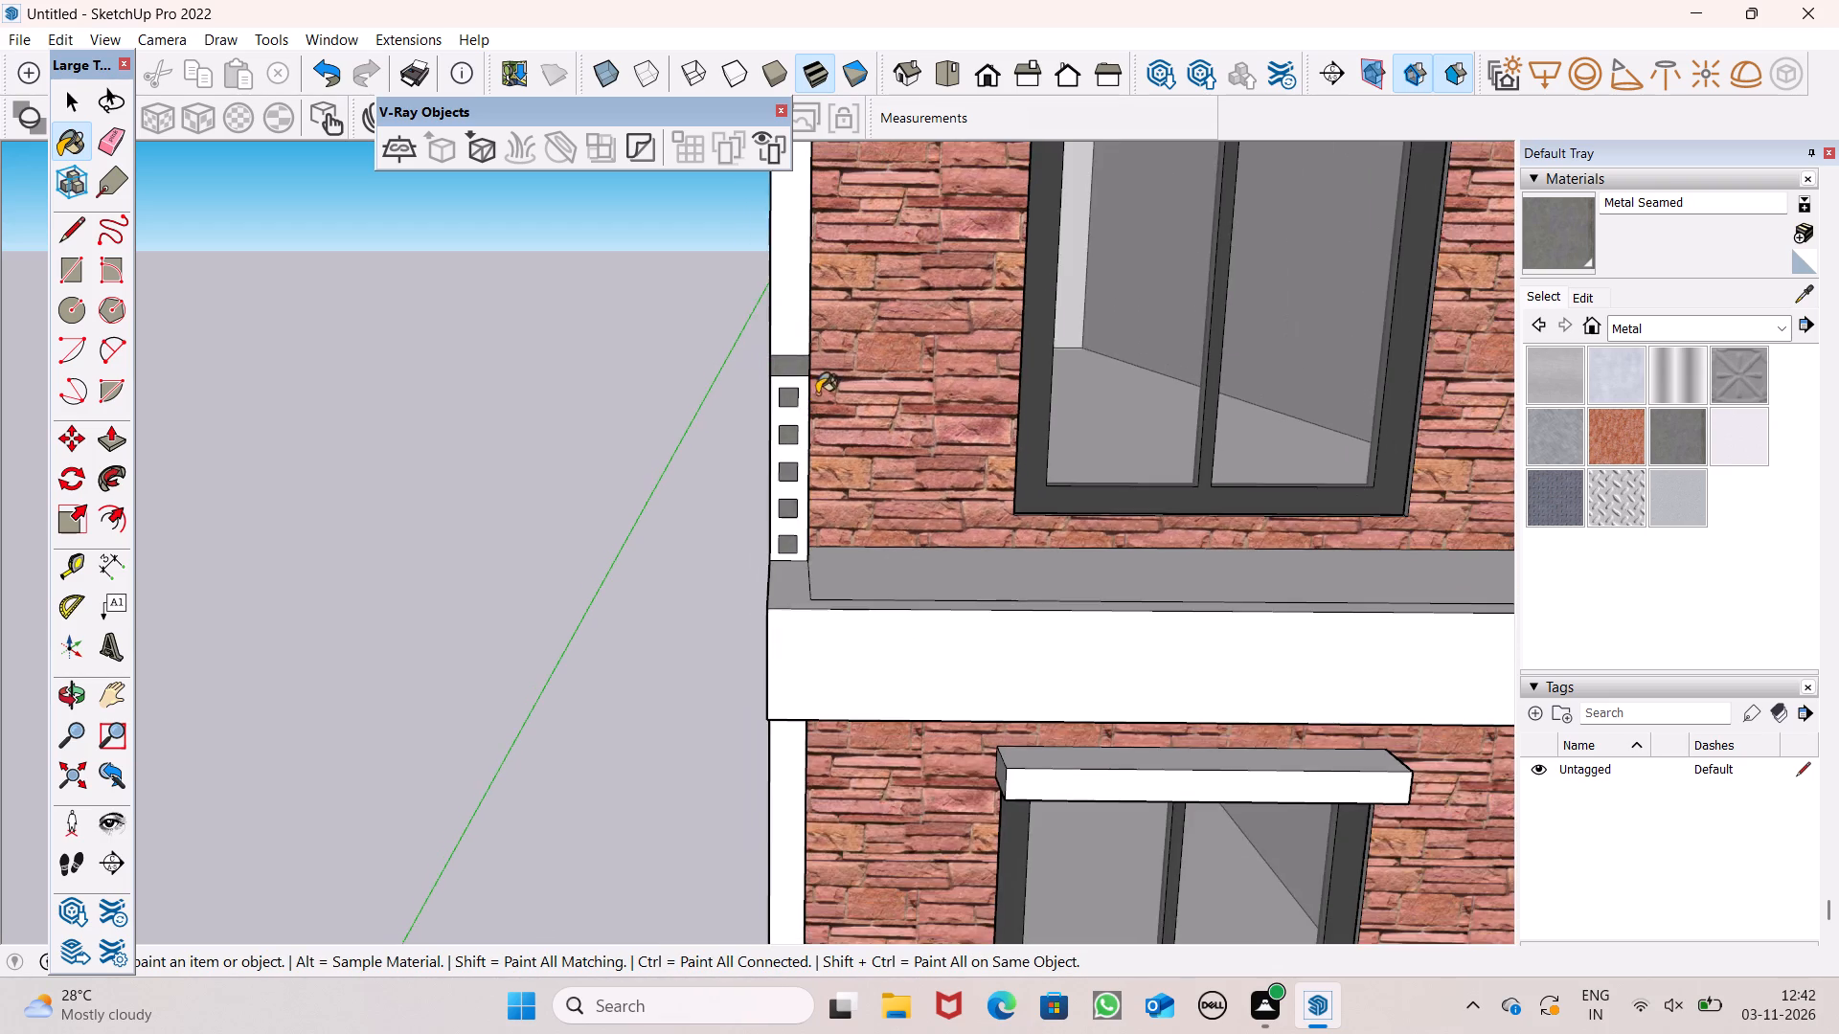
pyautogui.scroll(-13, 825, 387)
pyautogui.scroll(6, 775, 649)
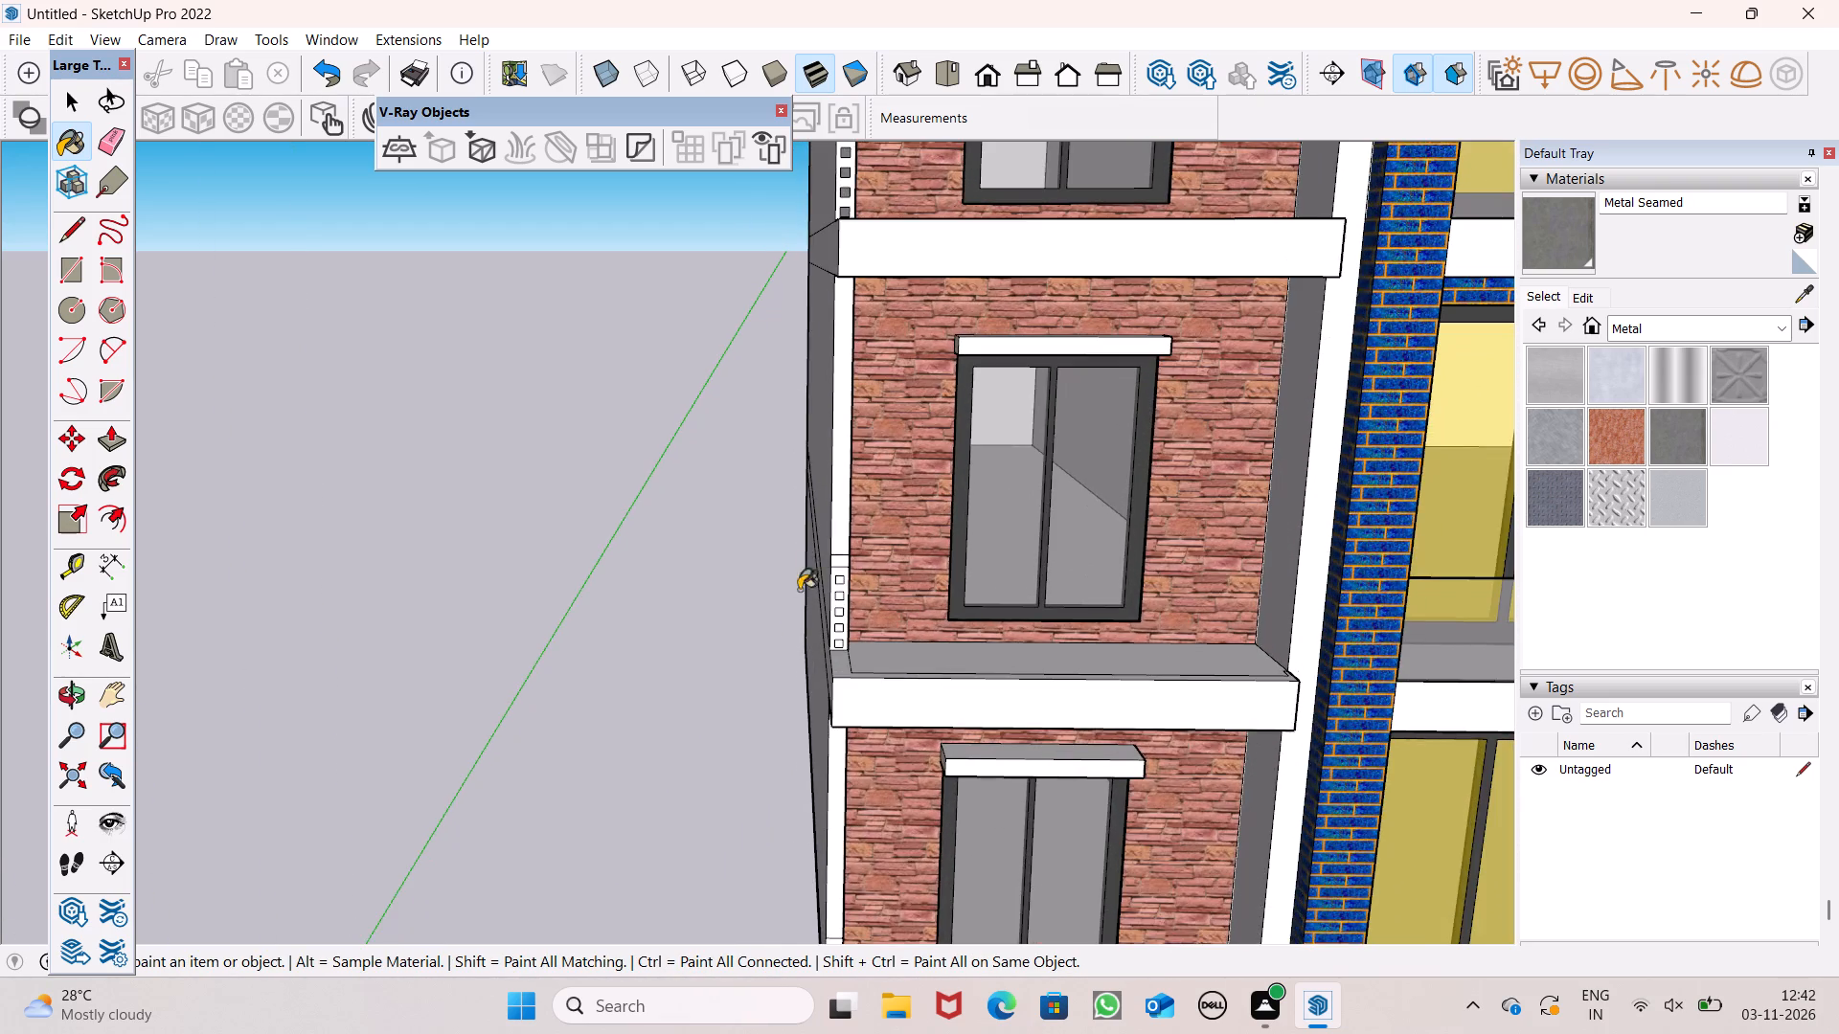
pyautogui.scroll(15, 834, 606)
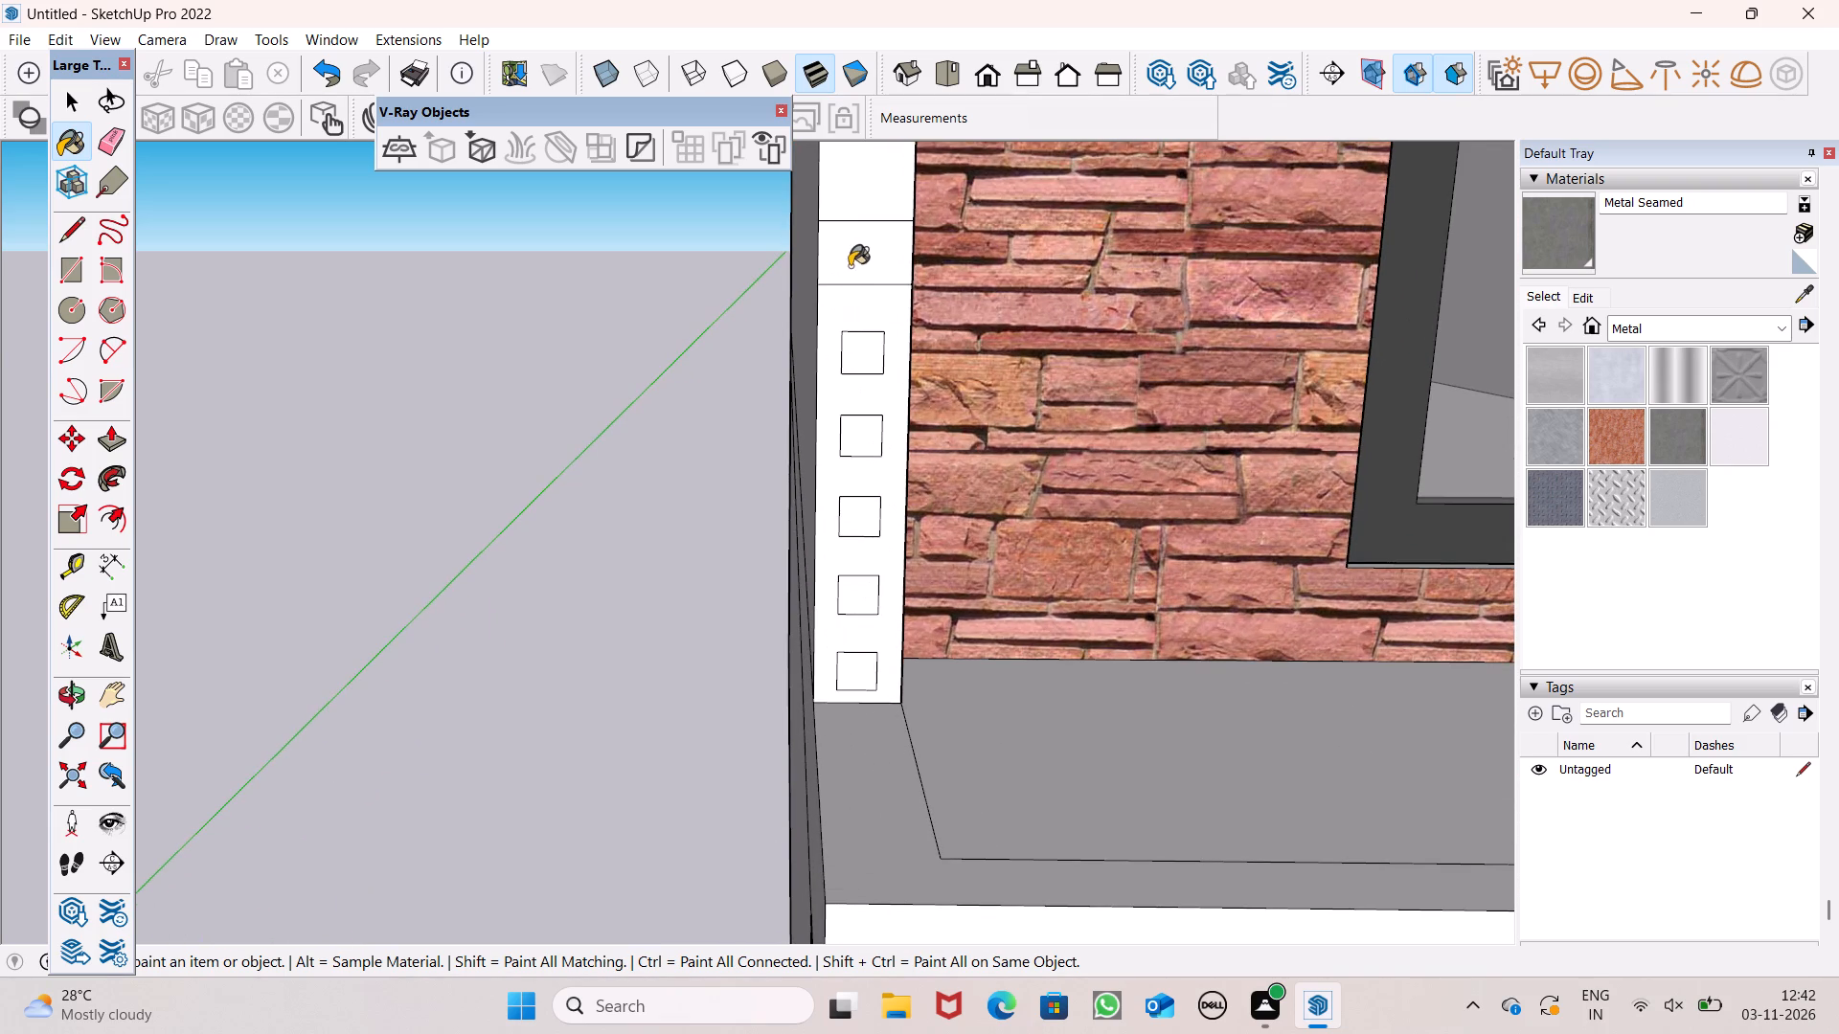
pyautogui.click(850, 266)
pyautogui.click(875, 358)
pyautogui.click(855, 446)
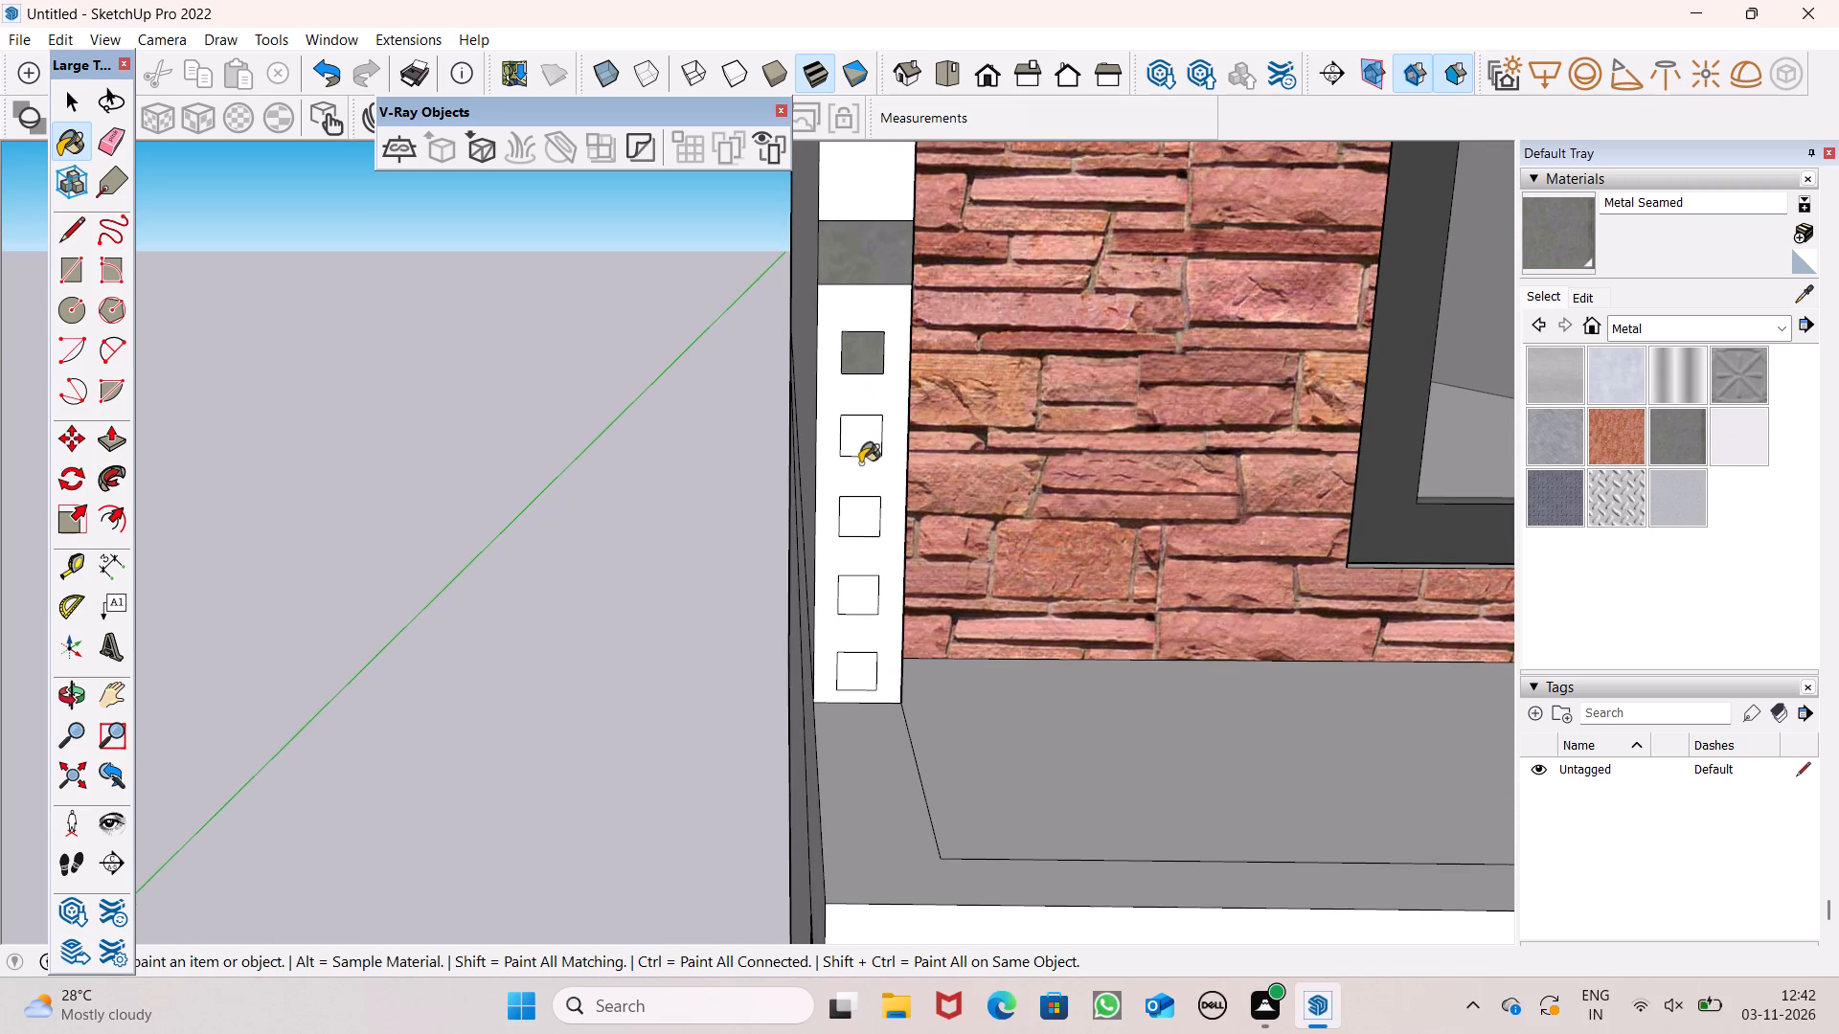
pyautogui.click(853, 517)
pyautogui.click(862, 588)
pyautogui.click(866, 678)
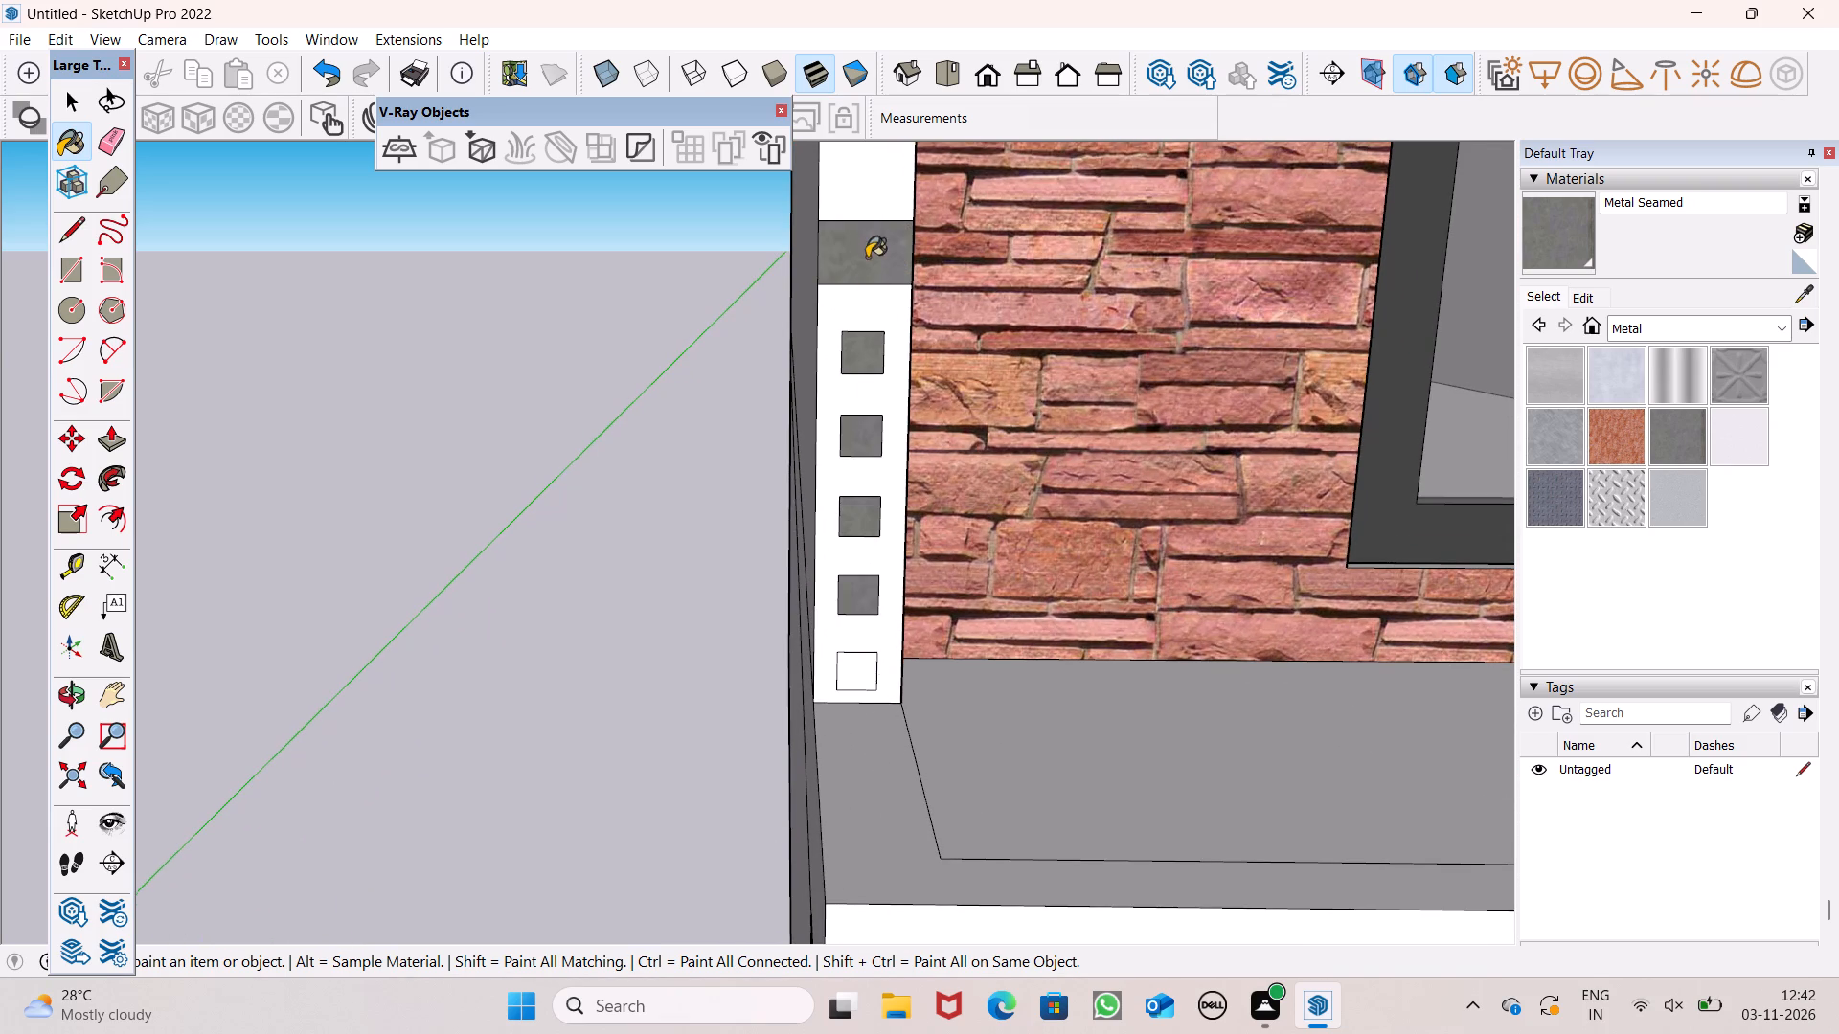
# Paint the band and all five small squares on the ground-floor corner strip with Metal Seamed.
pyautogui.scroll(-8, 867, 258)
pyautogui.scroll(-13, 822, 278)
pyautogui.scroll(14, 849, 445)
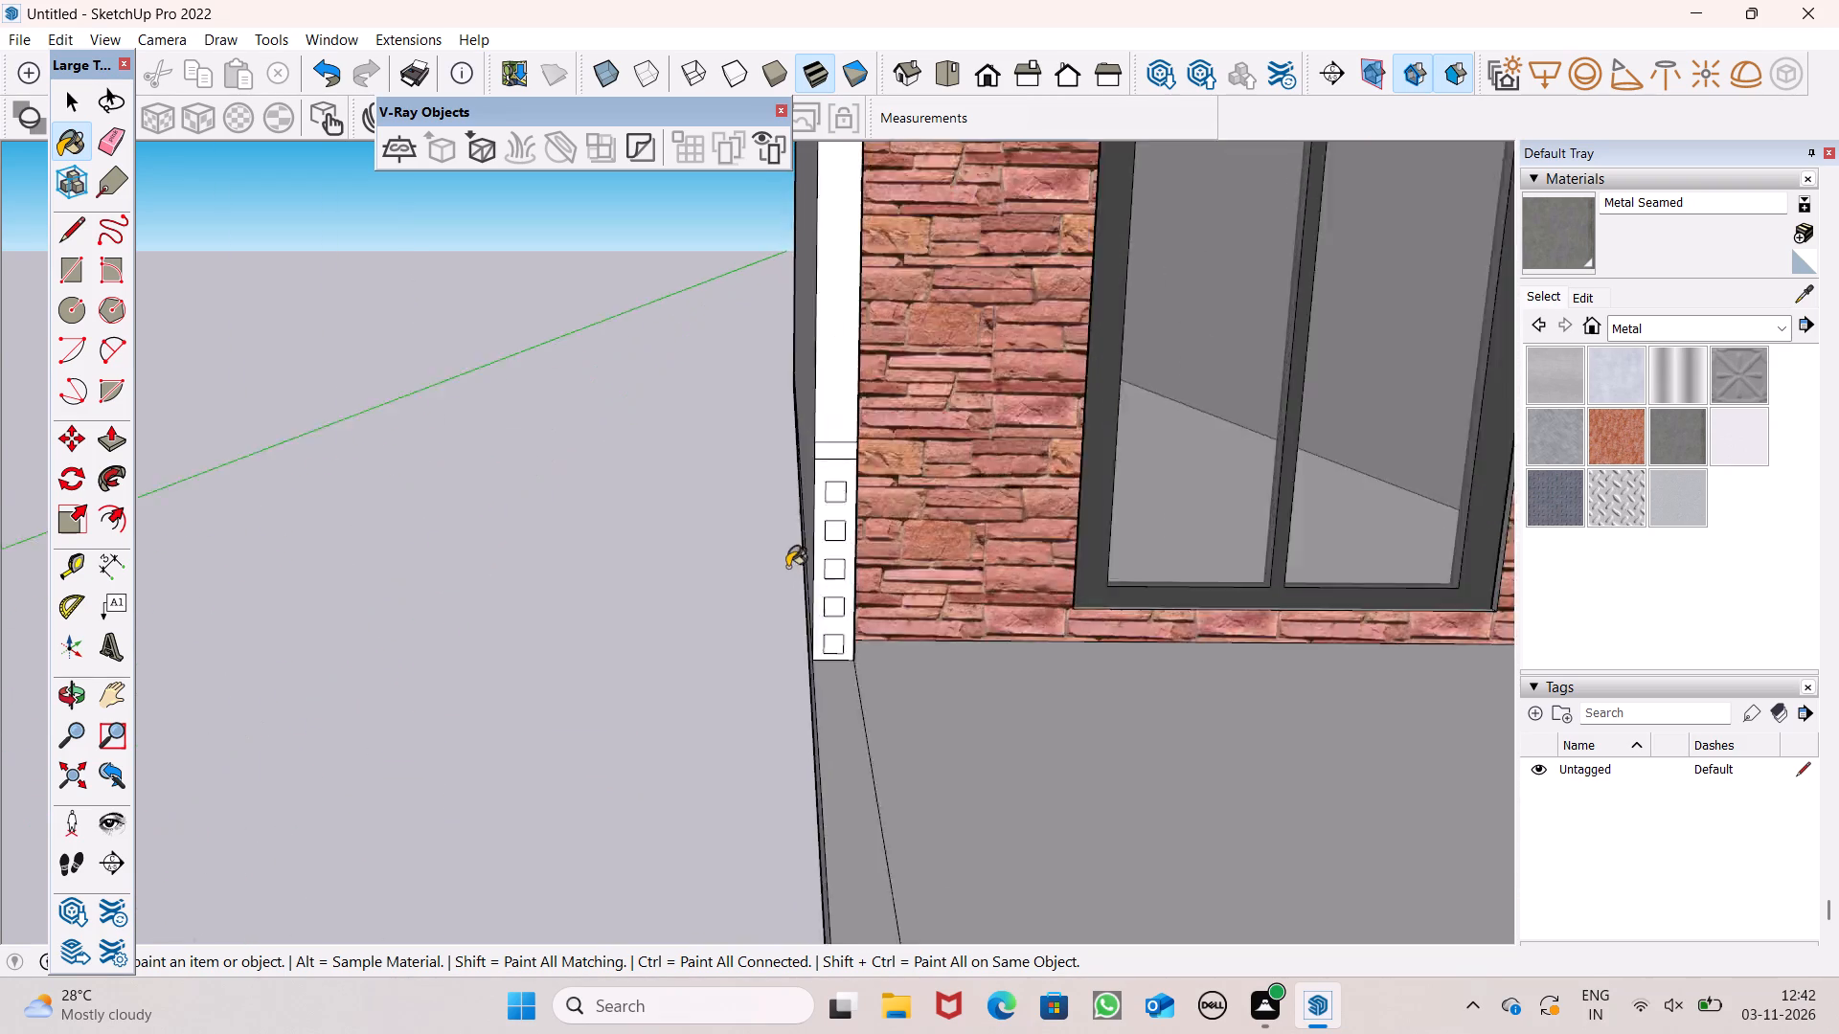
pyautogui.scroll(3, 787, 567)
pyautogui.click(910, 315)
pyautogui.click(895, 413)
pyautogui.click(876, 500)
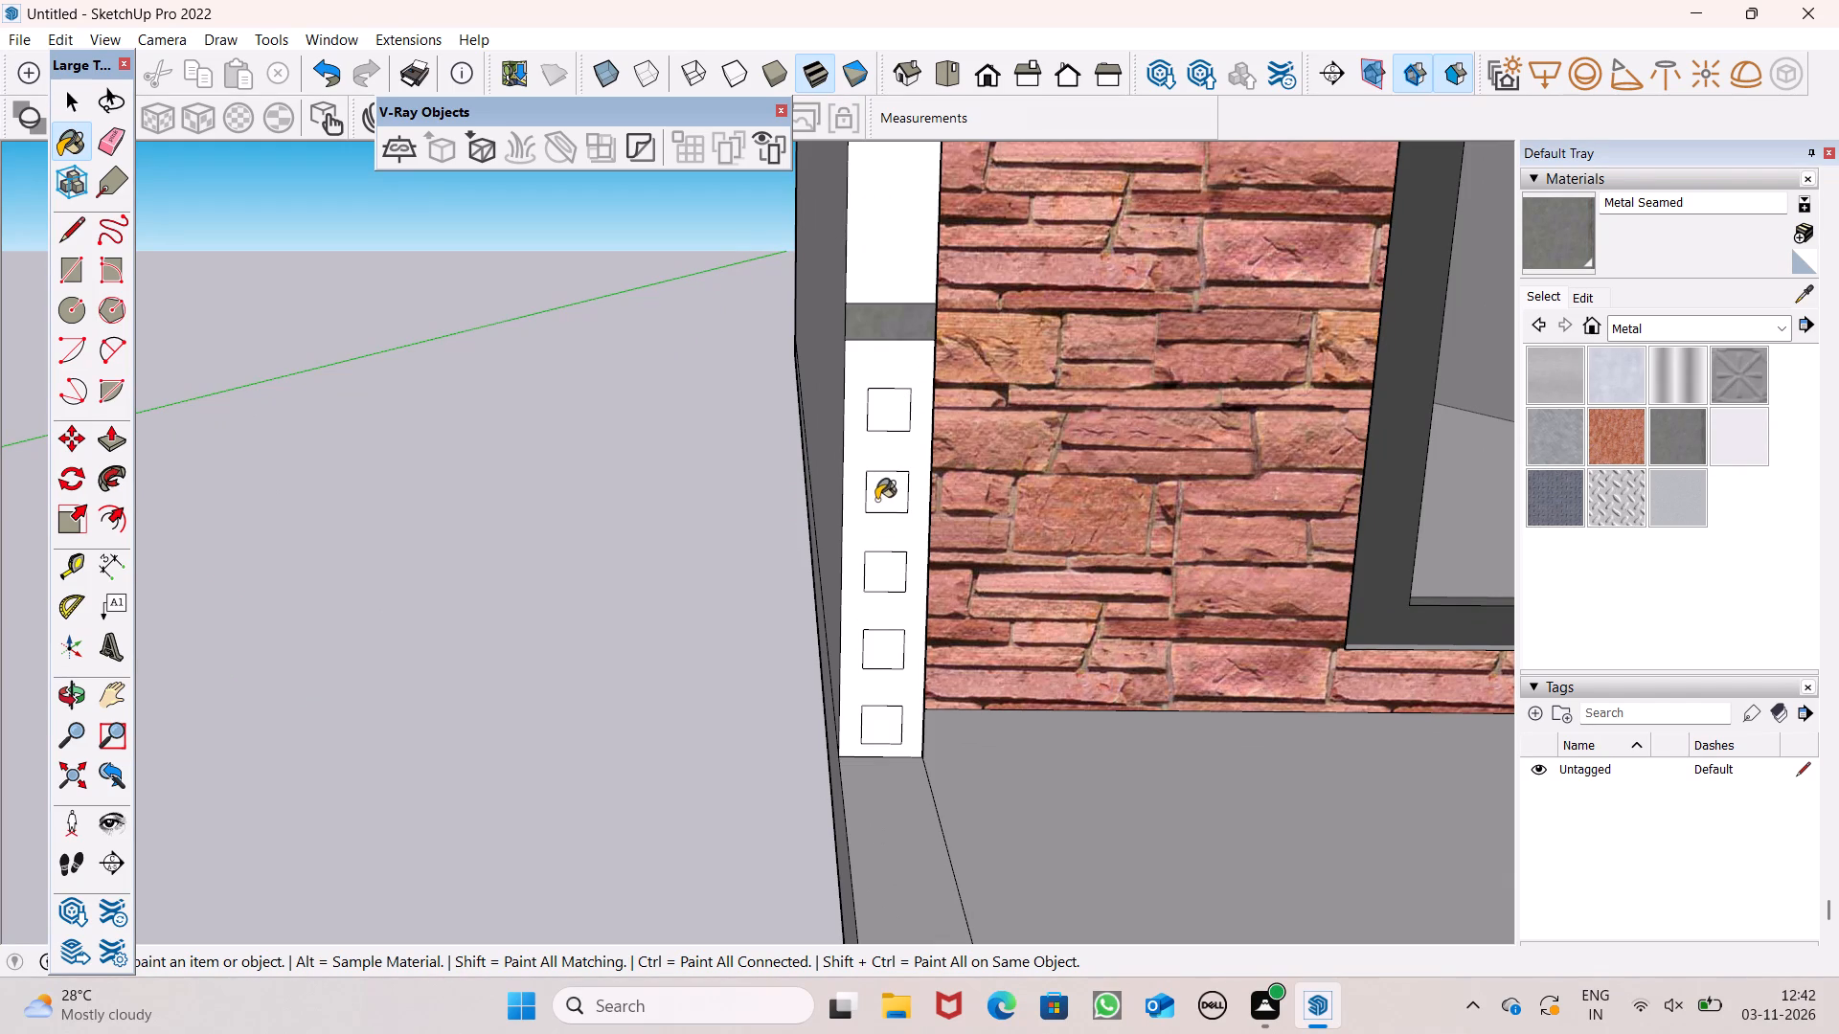
pyautogui.click(882, 571)
pyautogui.click(869, 650)
pyautogui.click(874, 737)
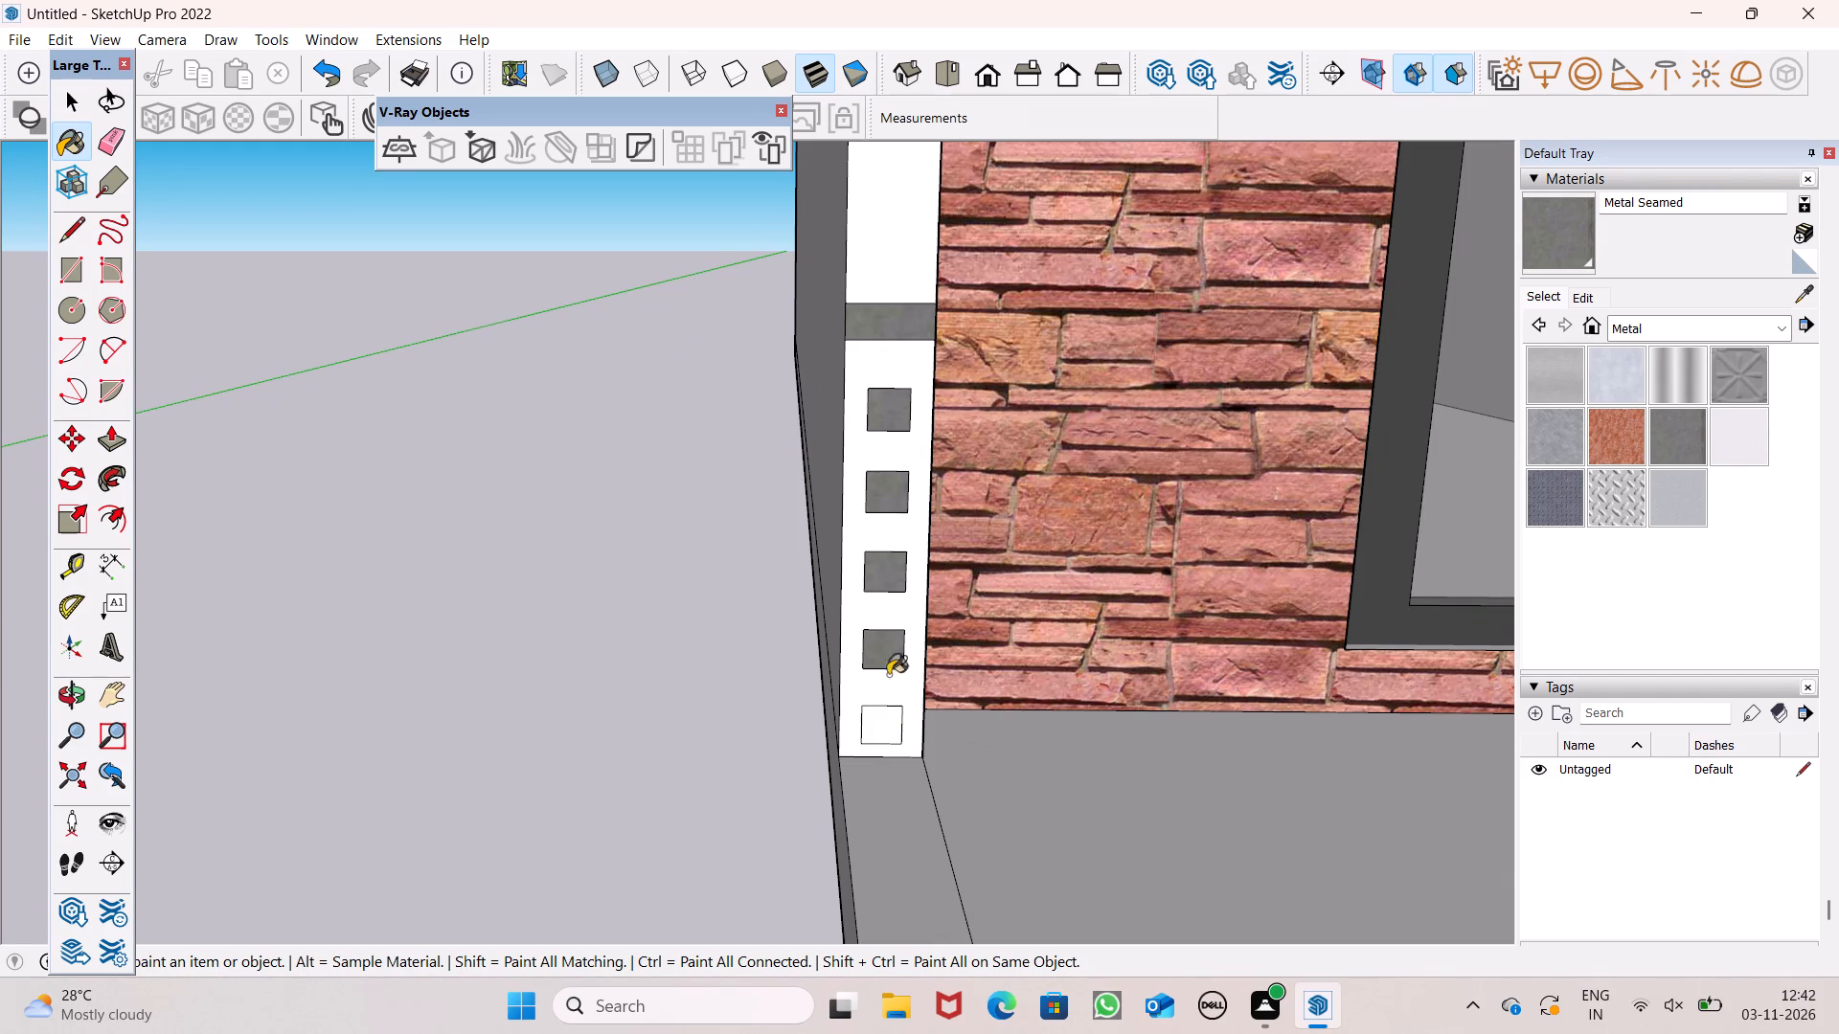
pyautogui.press('space')
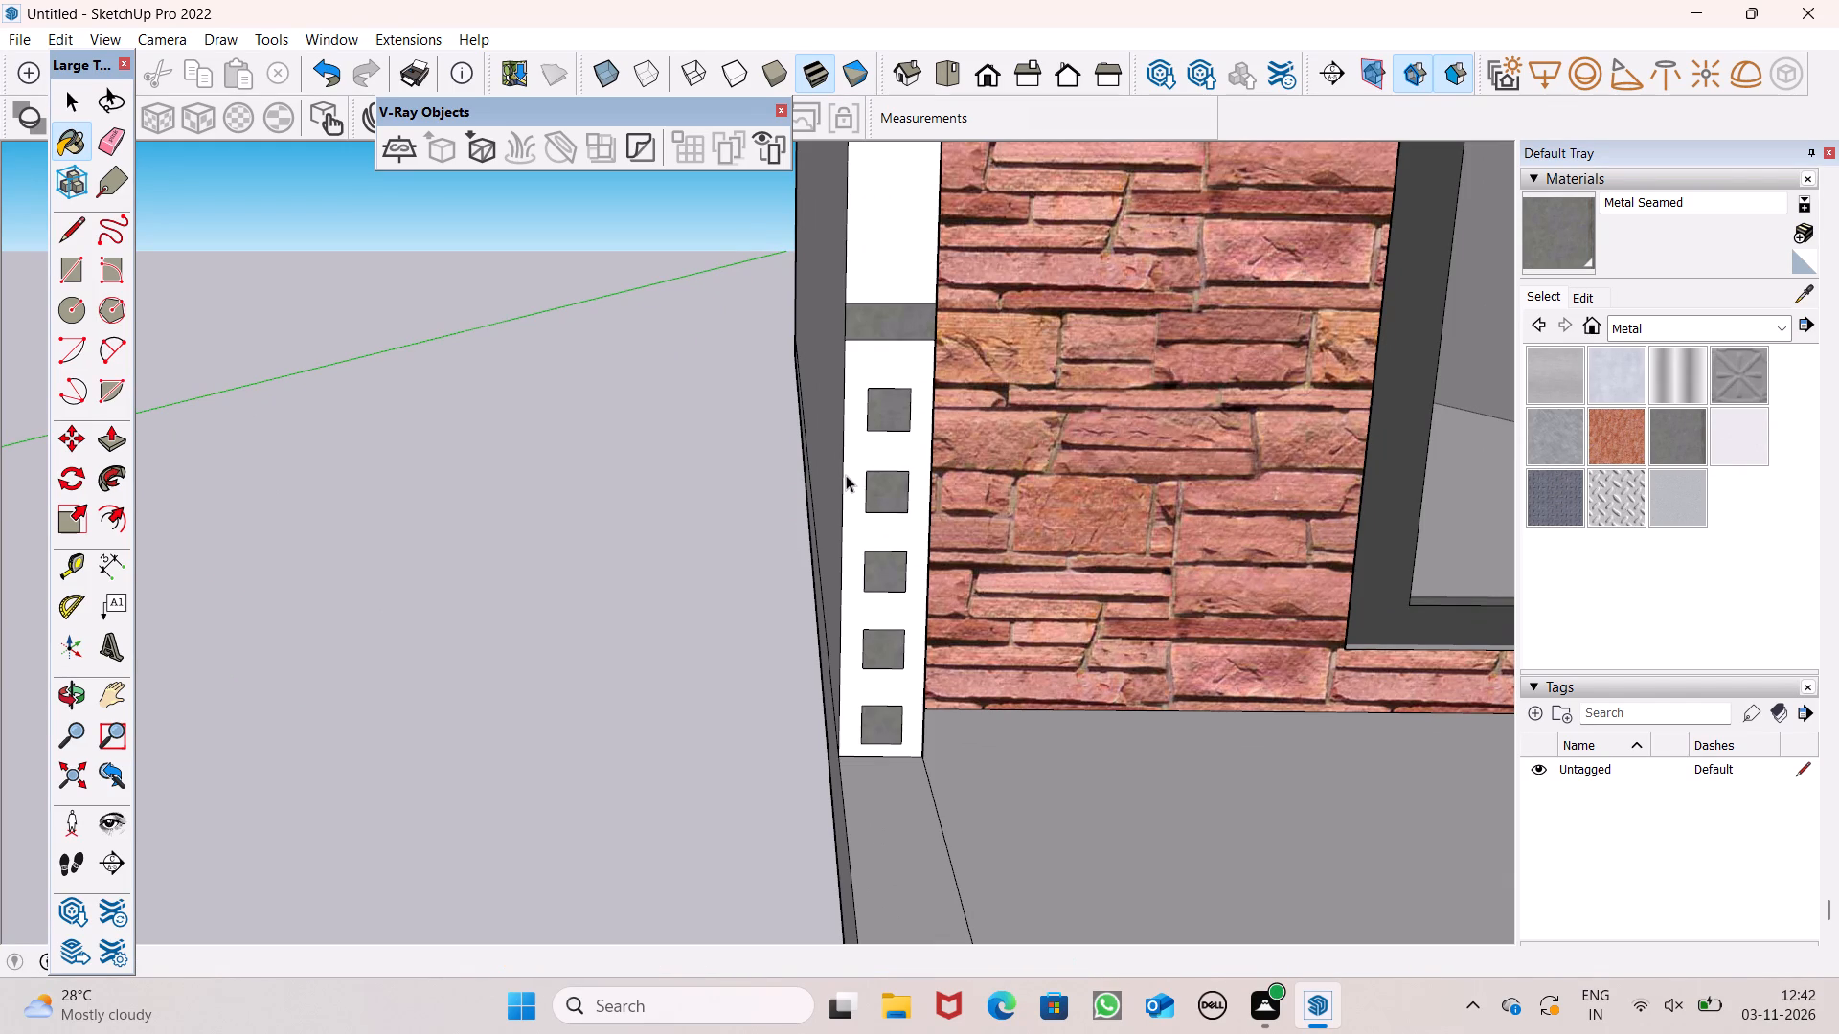
# Erase the Metal Seamed band and the upper two small squares on the ground-floor corner strip, plus the third square's top edge.
pyautogui.scroll(-7, 941, 643)
pyautogui.scroll(-7, 1112, 798)
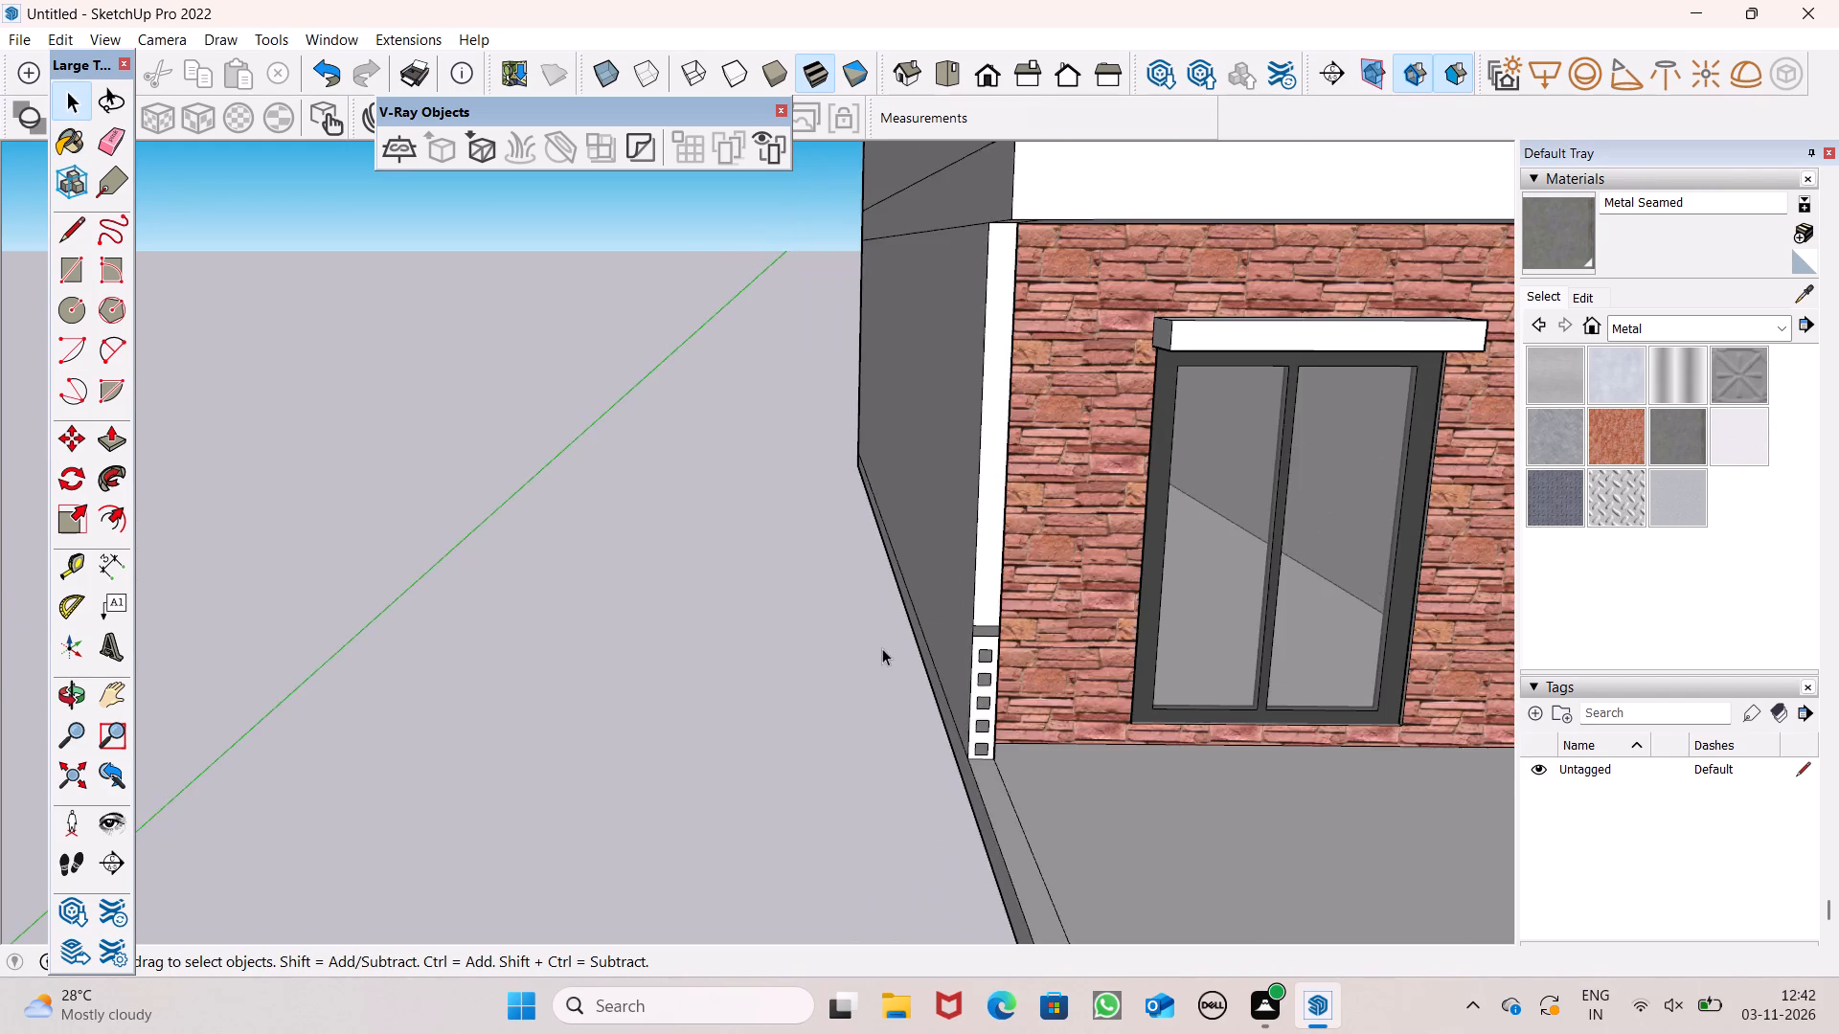
pyautogui.scroll(-7, 882, 648)
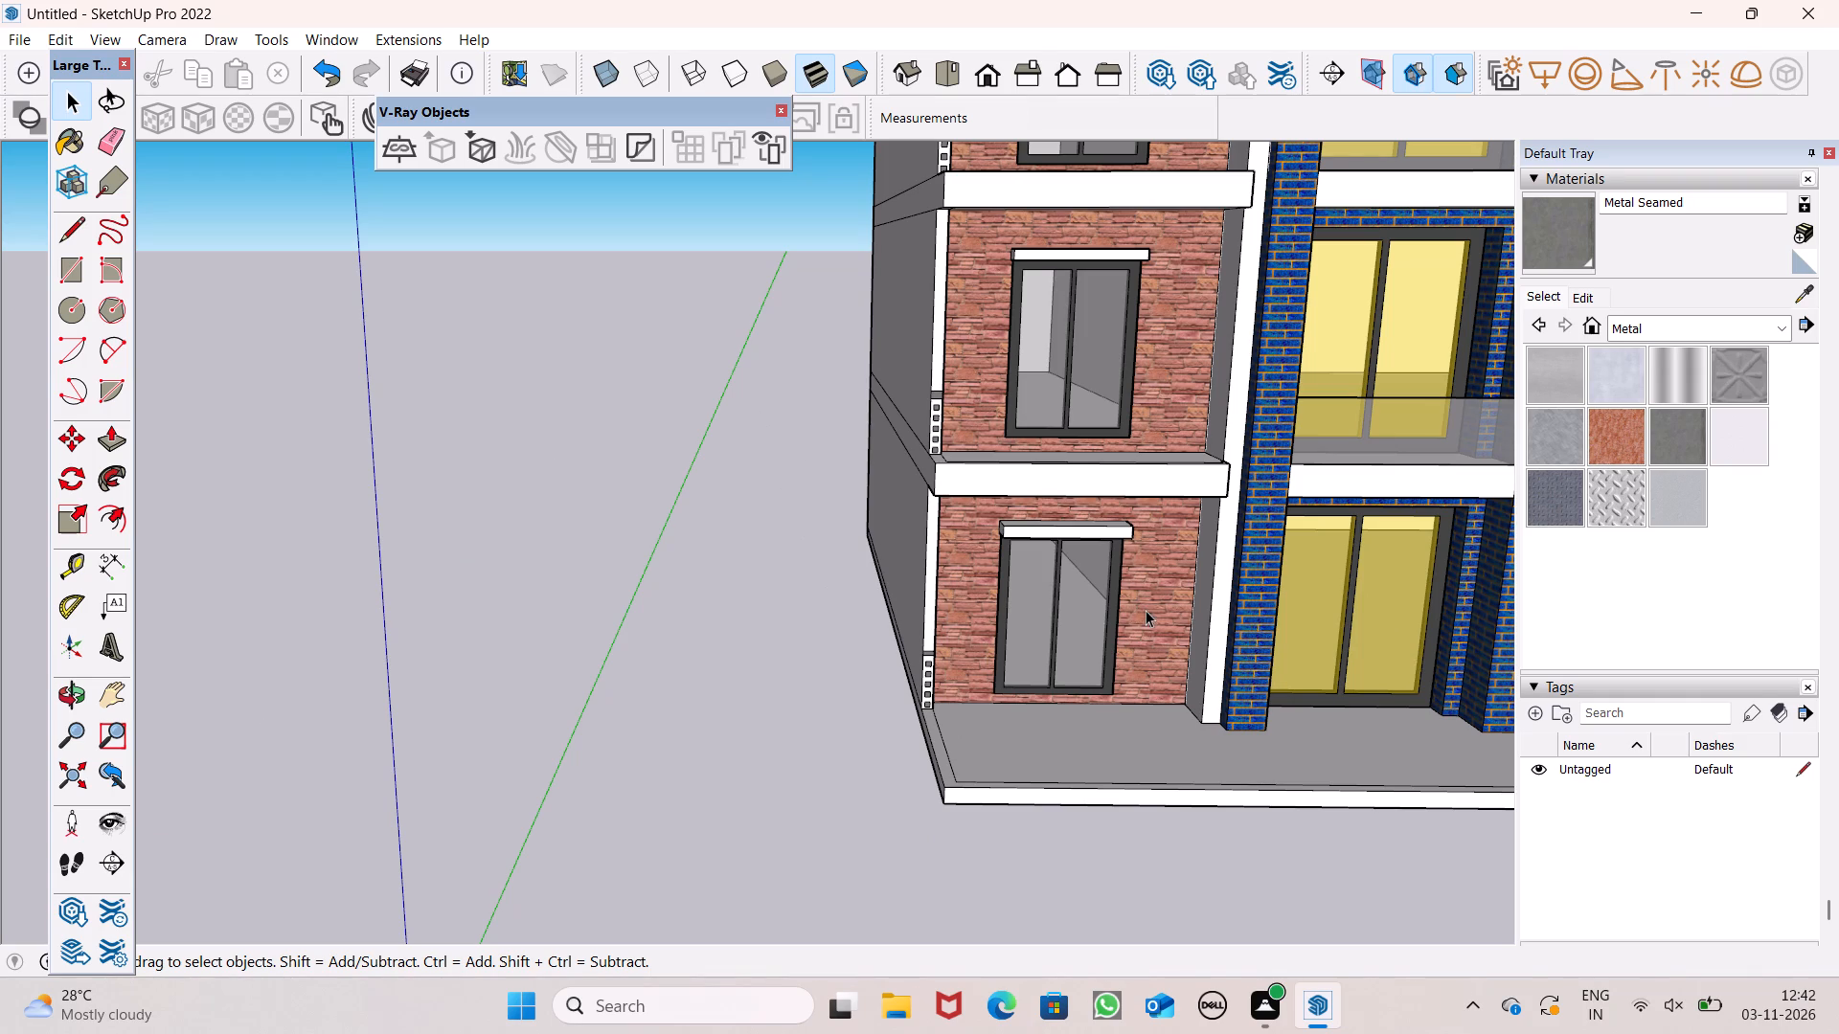
pyautogui.click(113, 129)
pyautogui.scroll(5, 929, 544)
pyautogui.scroll(7, 901, 730)
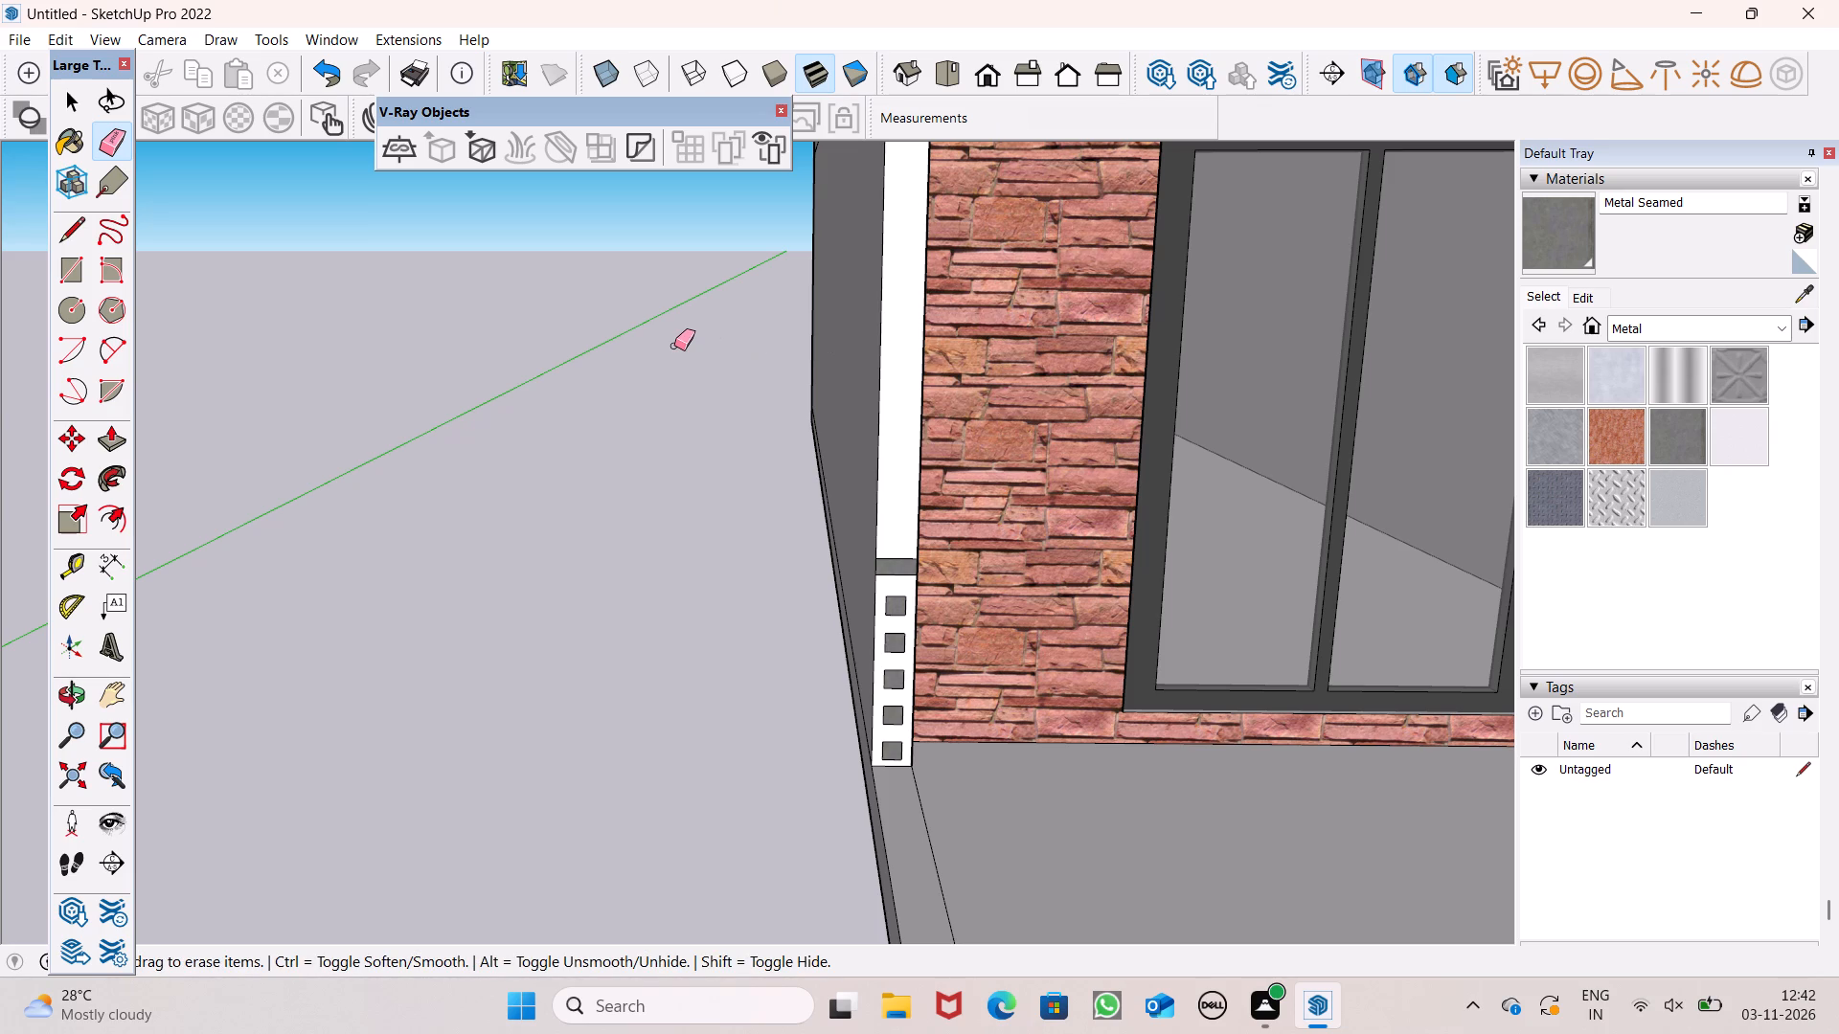
pyautogui.scroll(-5, 674, 346)
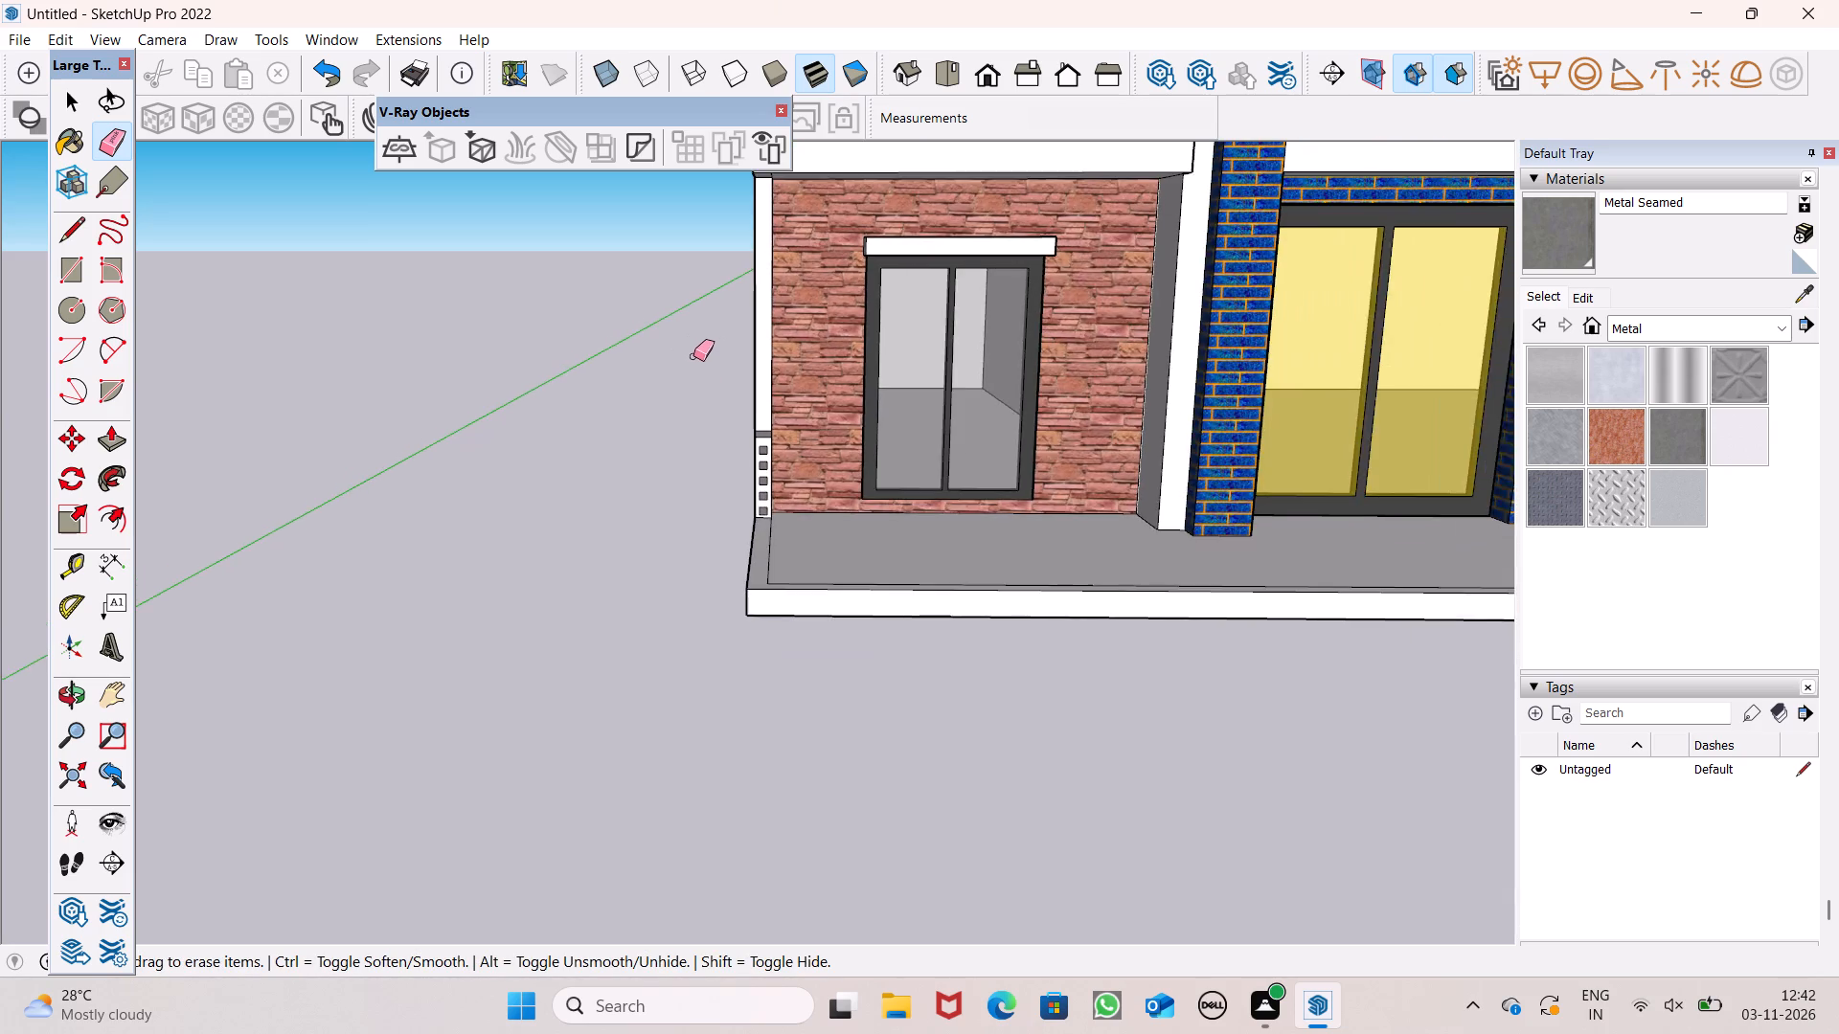
pyautogui.scroll(6, 706, 391)
pyautogui.scroll(6, 821, 527)
pyautogui.moveTo(800, 347); pyautogui.dragTo(796, 393)
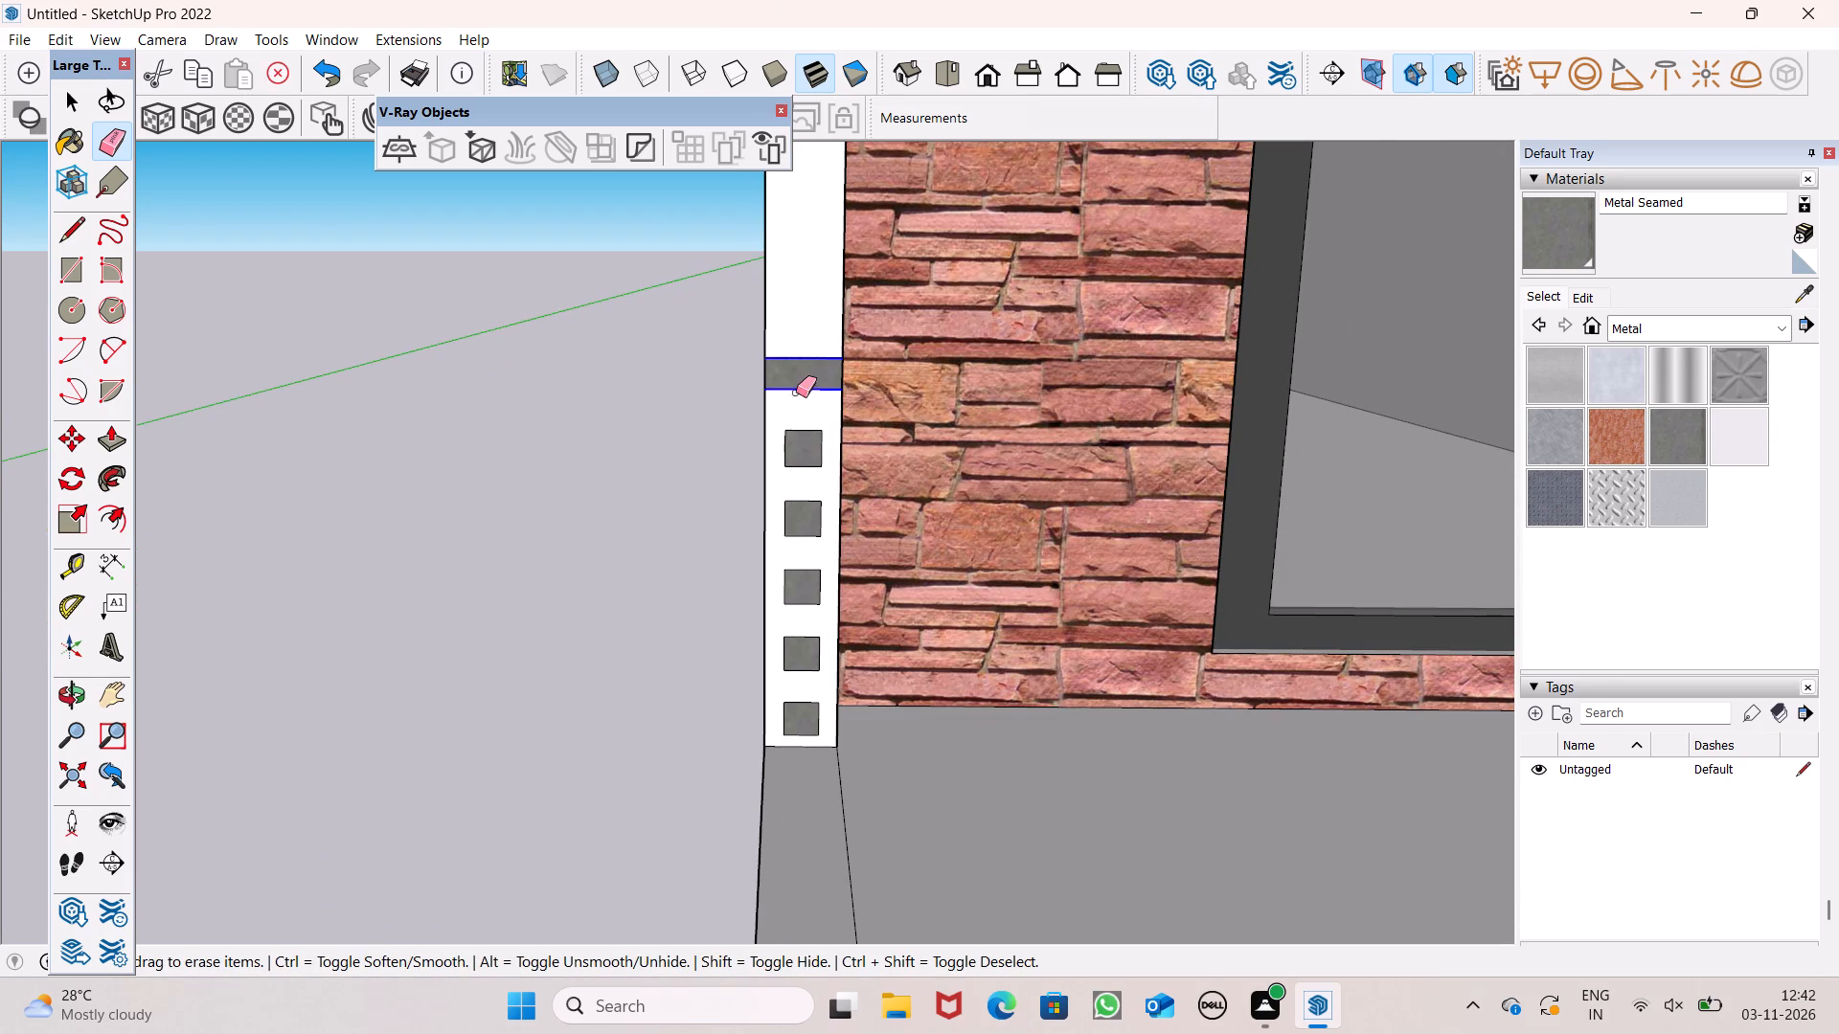
pyautogui.moveTo(796, 393); pyautogui.dragTo(822, 424)
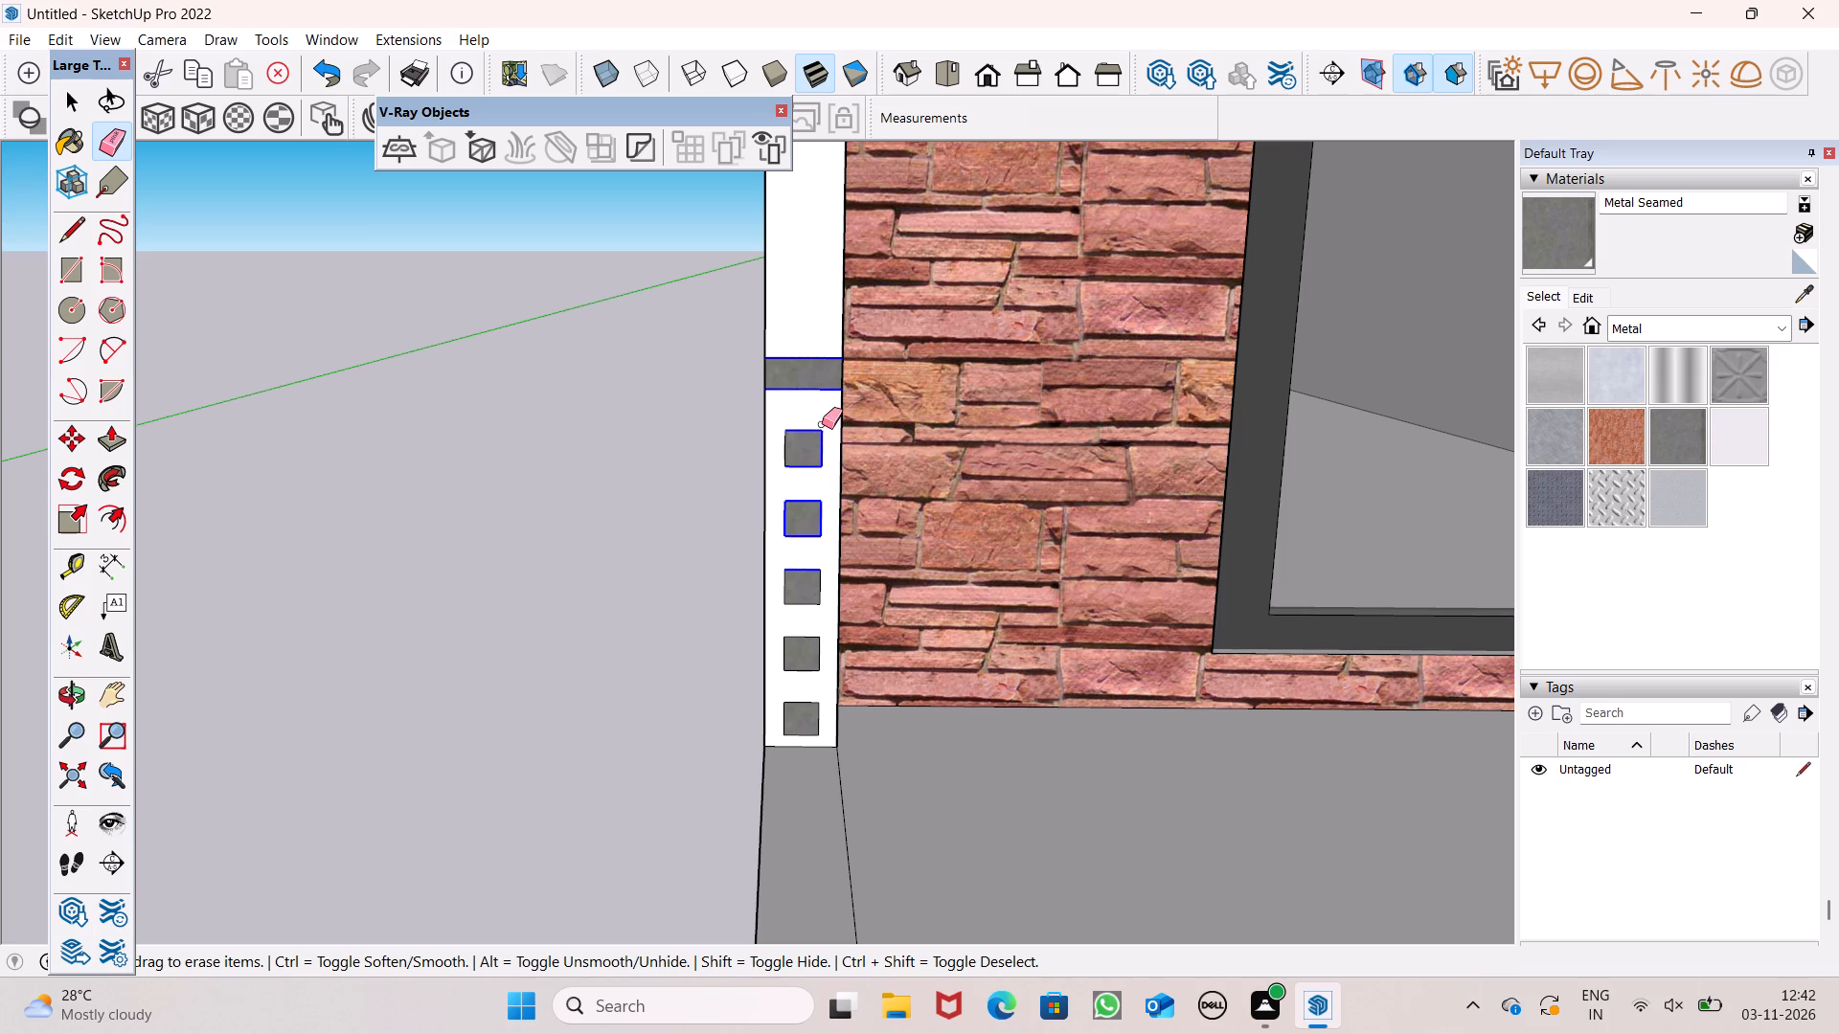
pyautogui.moveTo(822, 424); pyautogui.dragTo(804, 368)
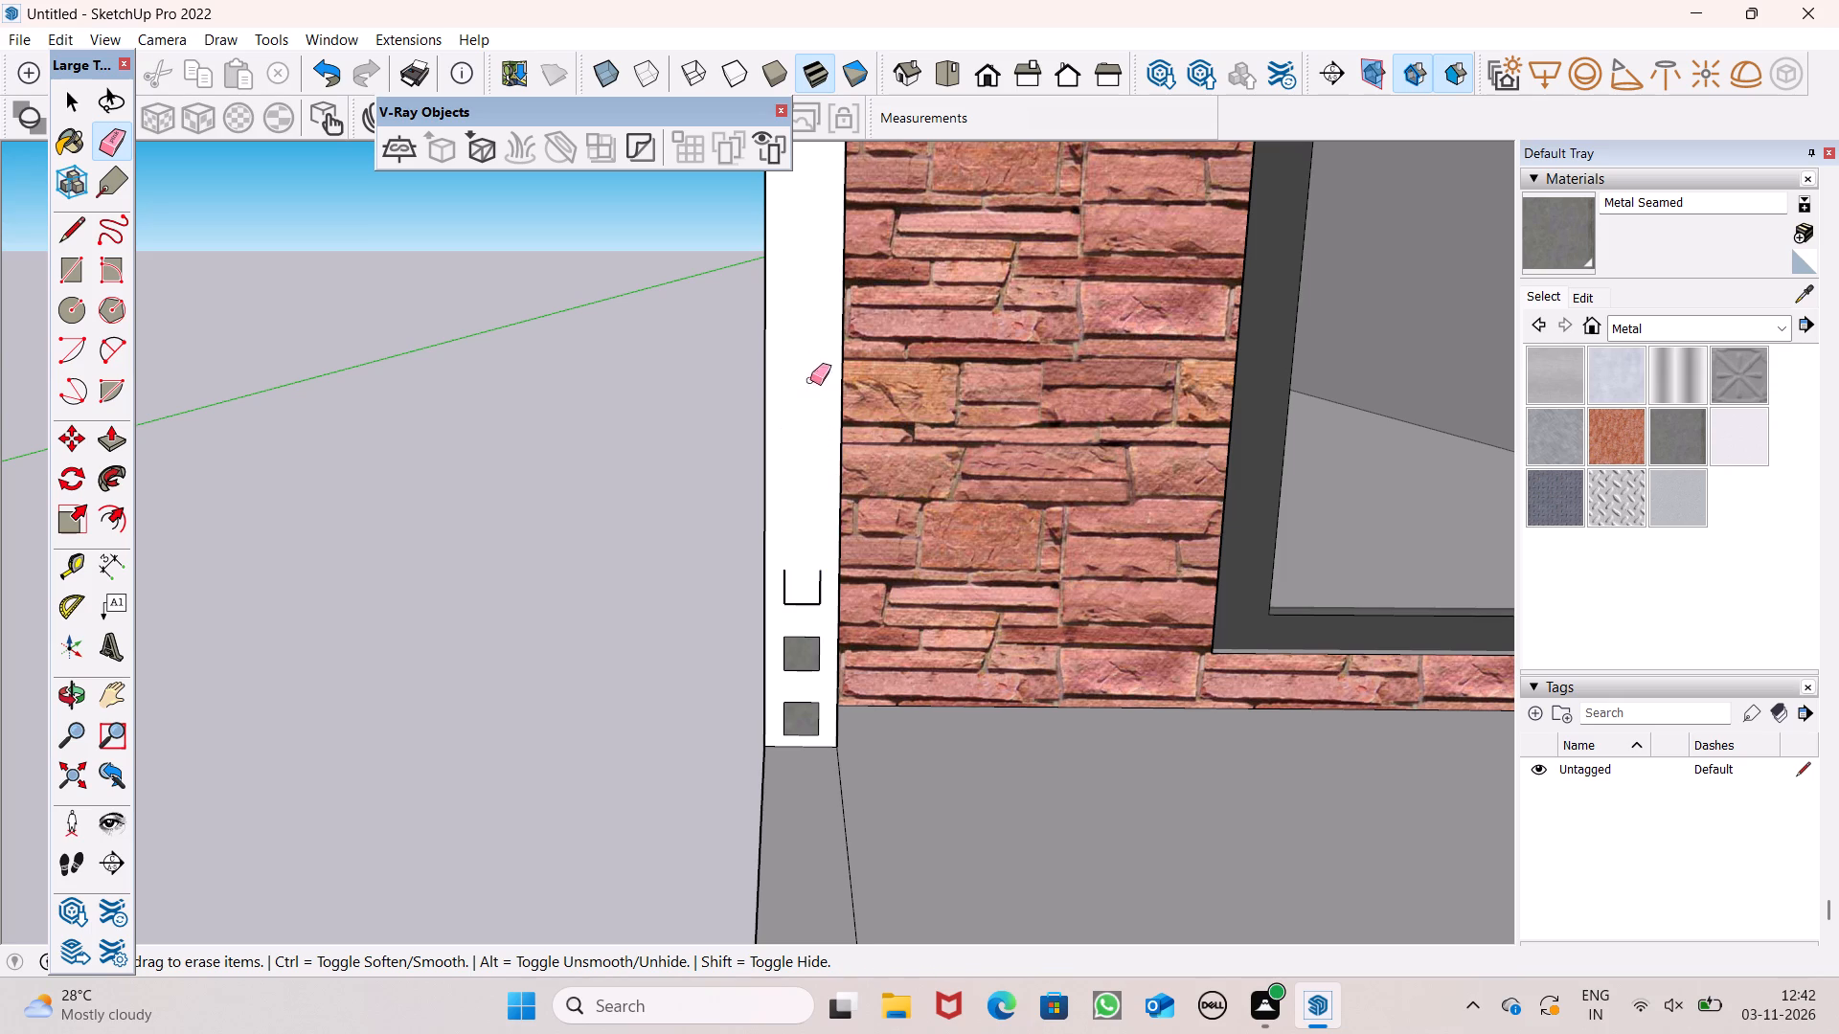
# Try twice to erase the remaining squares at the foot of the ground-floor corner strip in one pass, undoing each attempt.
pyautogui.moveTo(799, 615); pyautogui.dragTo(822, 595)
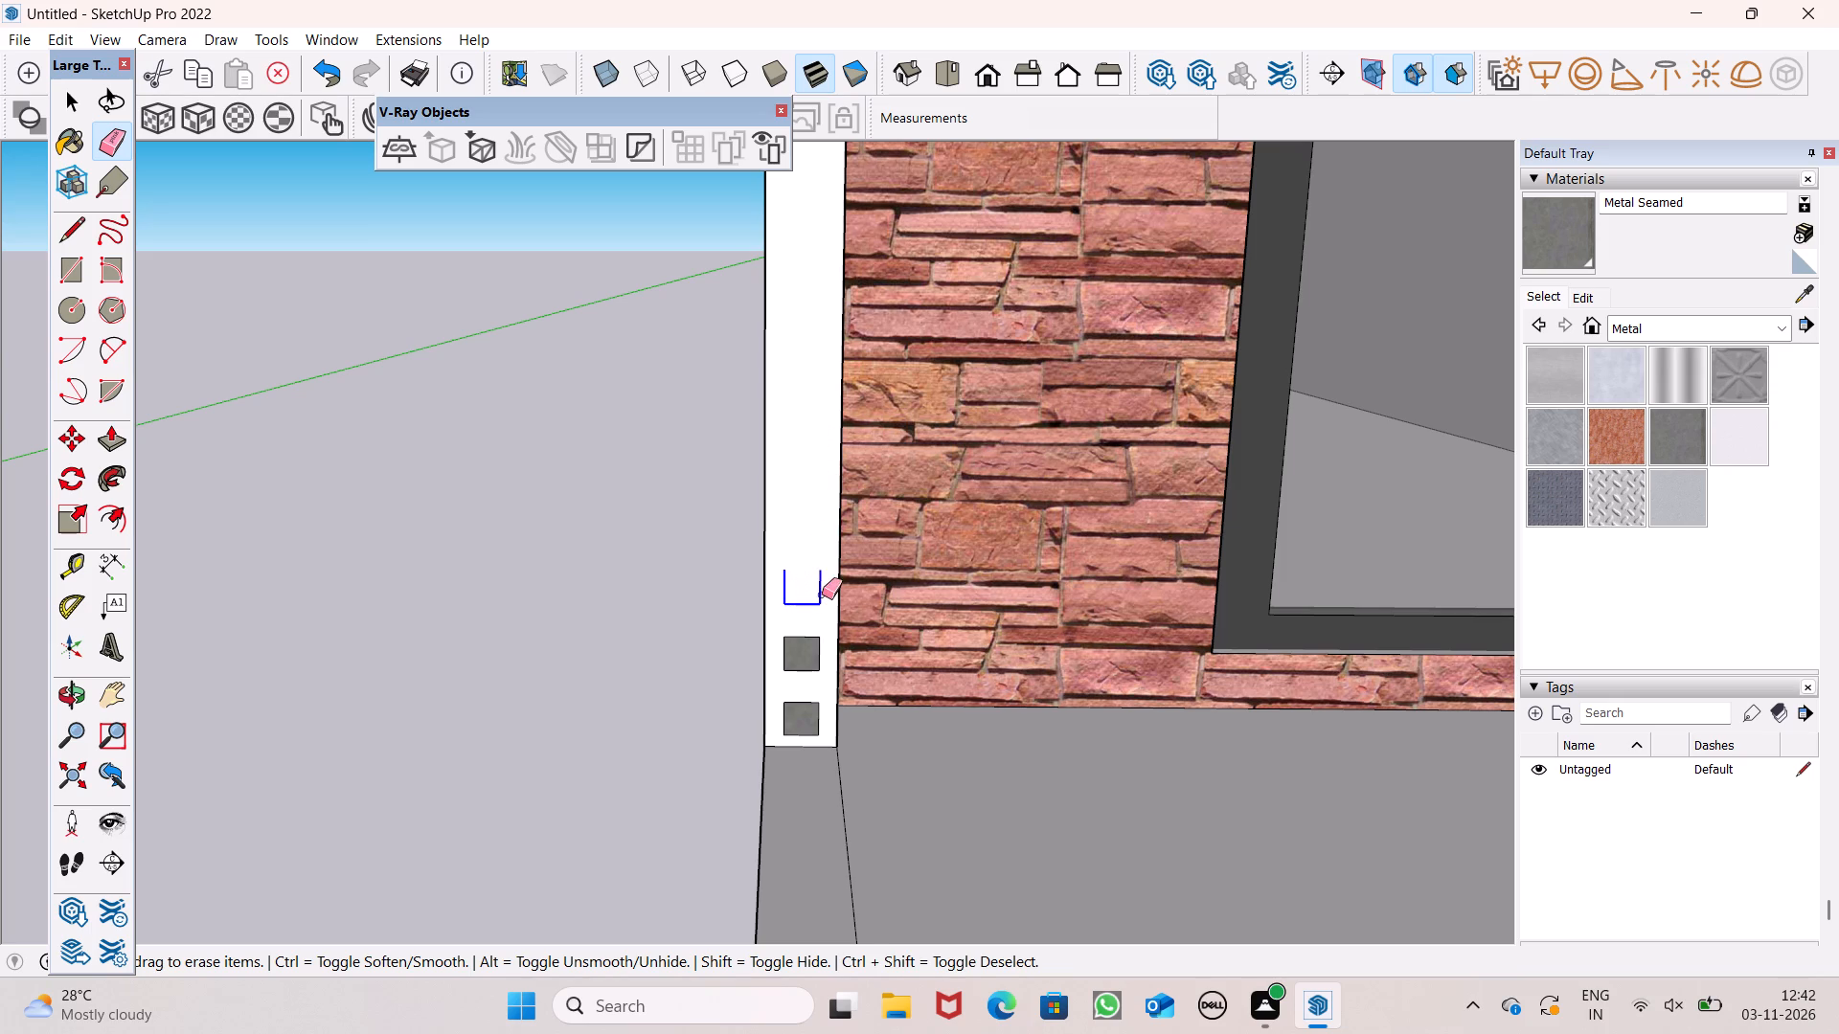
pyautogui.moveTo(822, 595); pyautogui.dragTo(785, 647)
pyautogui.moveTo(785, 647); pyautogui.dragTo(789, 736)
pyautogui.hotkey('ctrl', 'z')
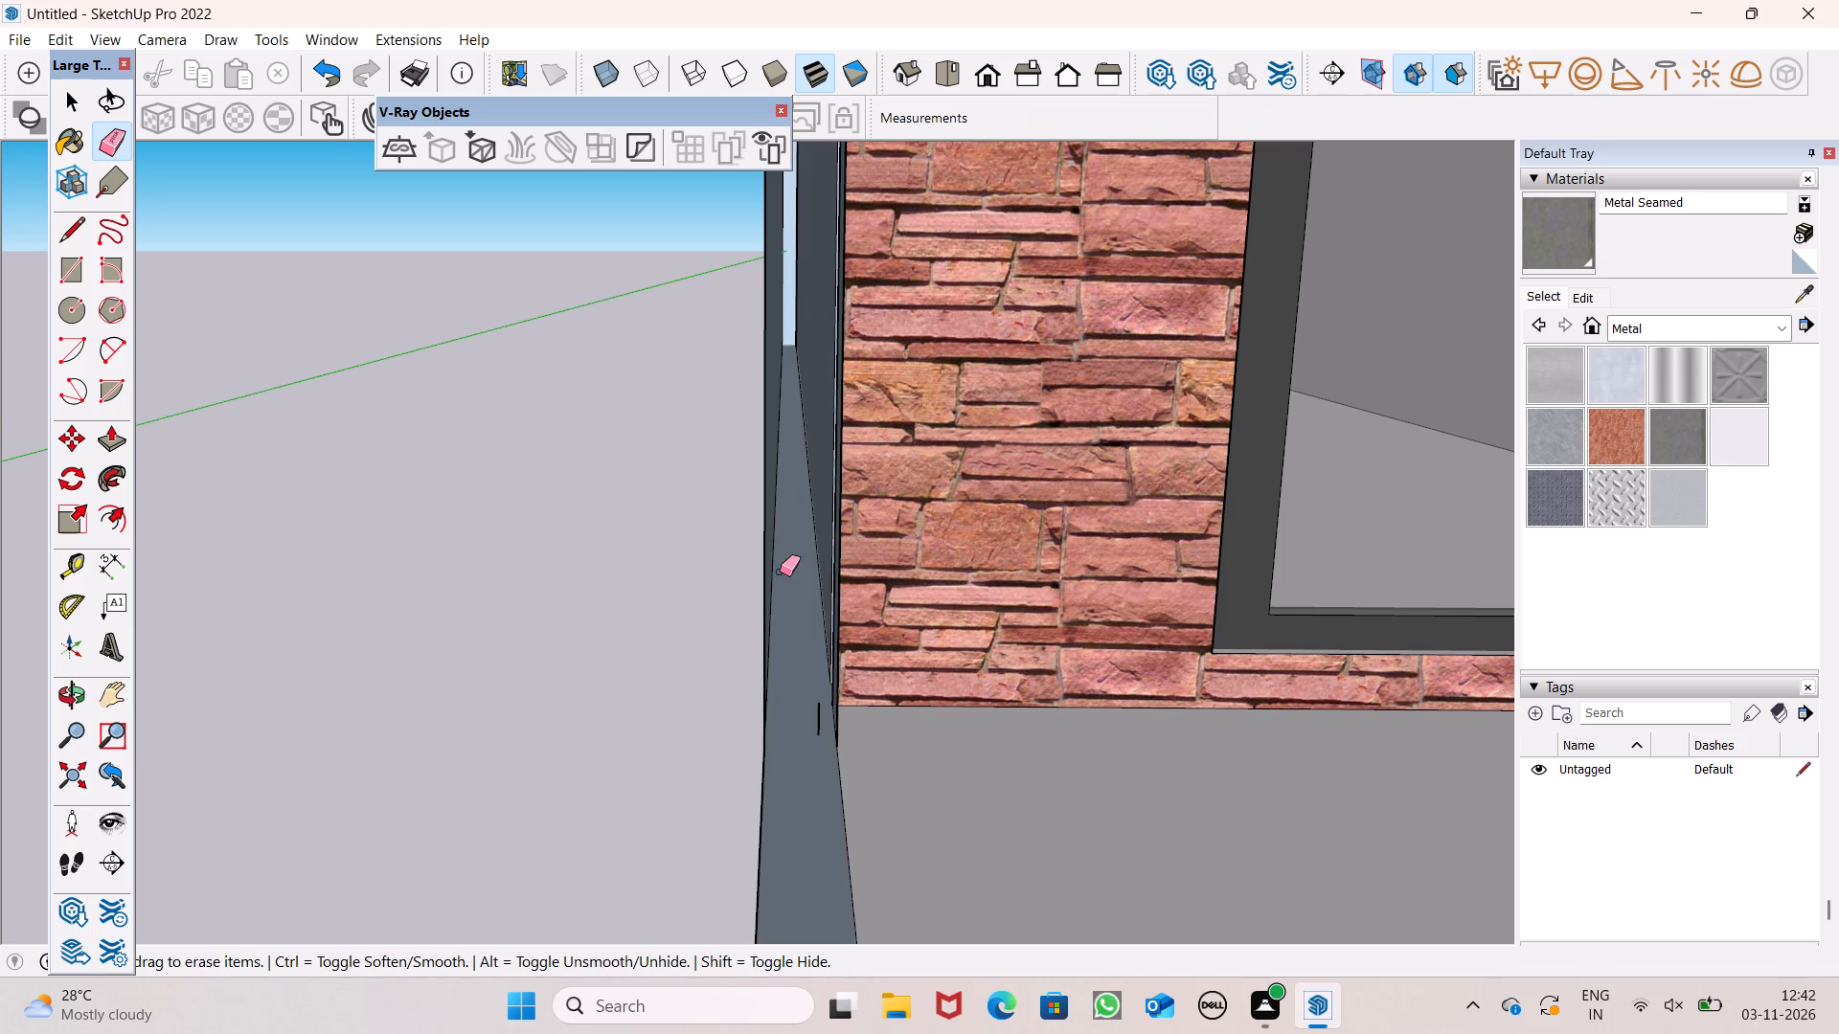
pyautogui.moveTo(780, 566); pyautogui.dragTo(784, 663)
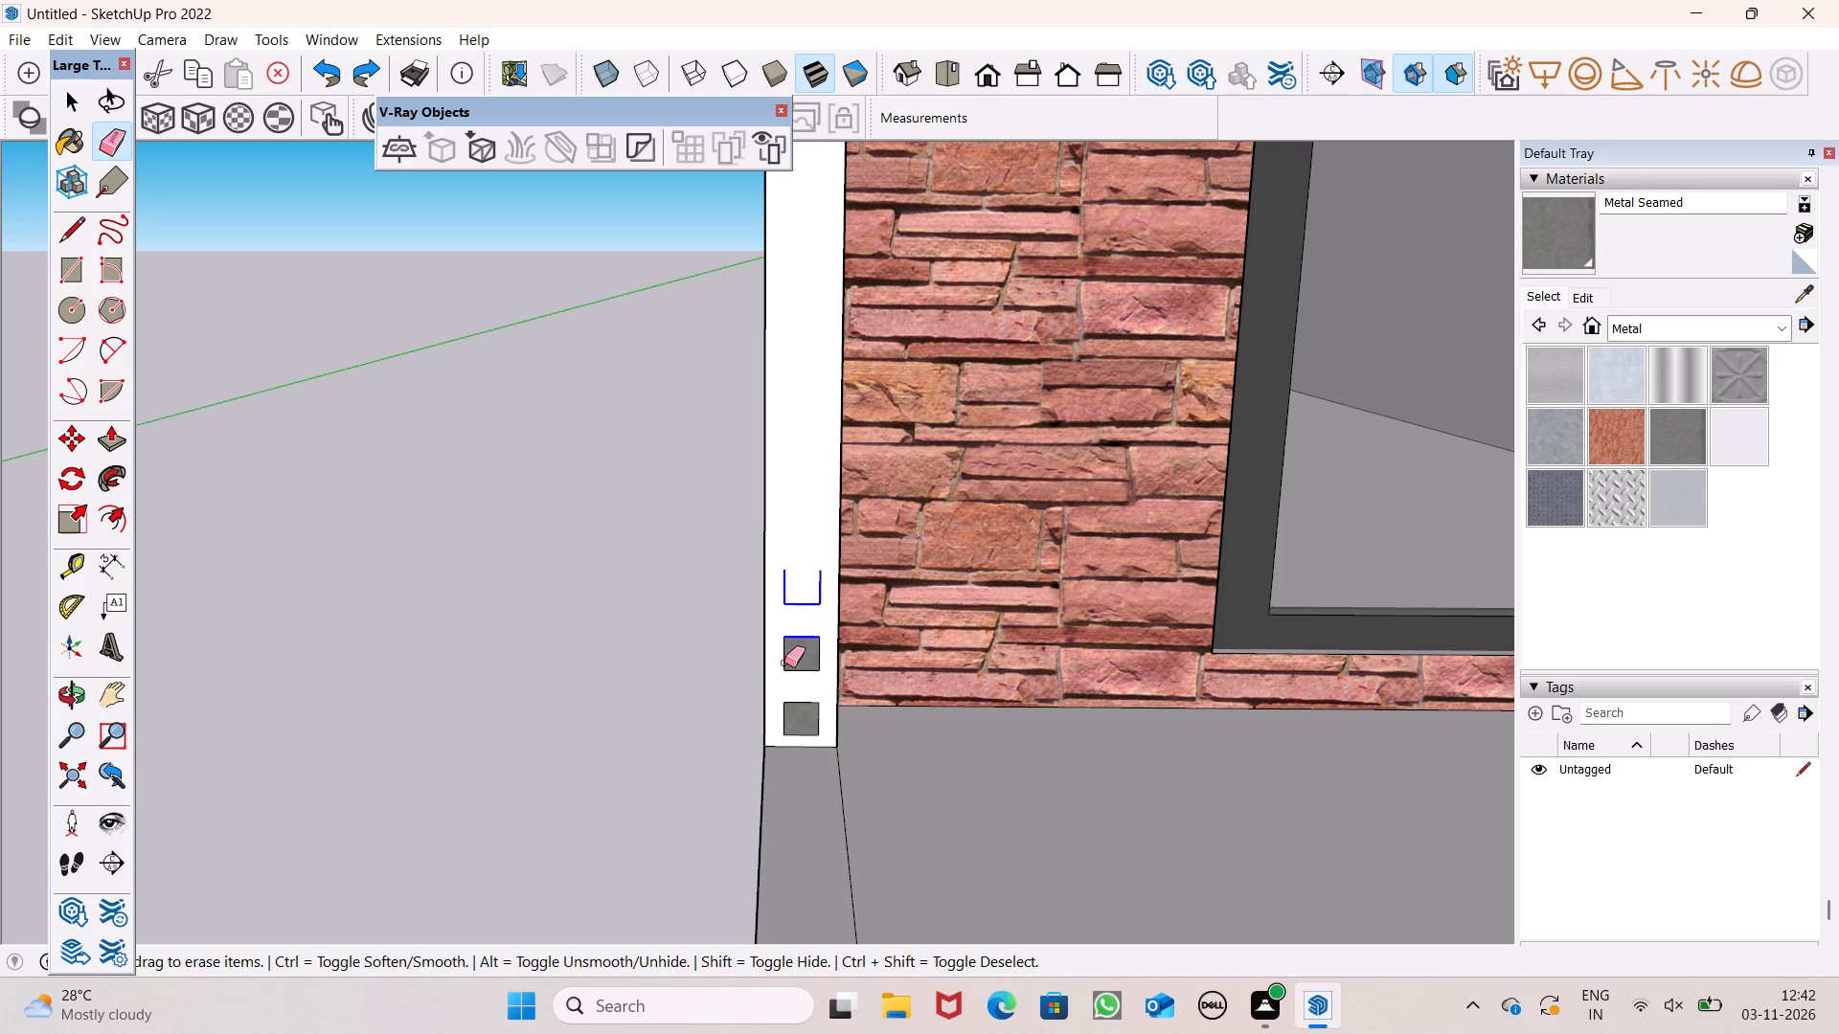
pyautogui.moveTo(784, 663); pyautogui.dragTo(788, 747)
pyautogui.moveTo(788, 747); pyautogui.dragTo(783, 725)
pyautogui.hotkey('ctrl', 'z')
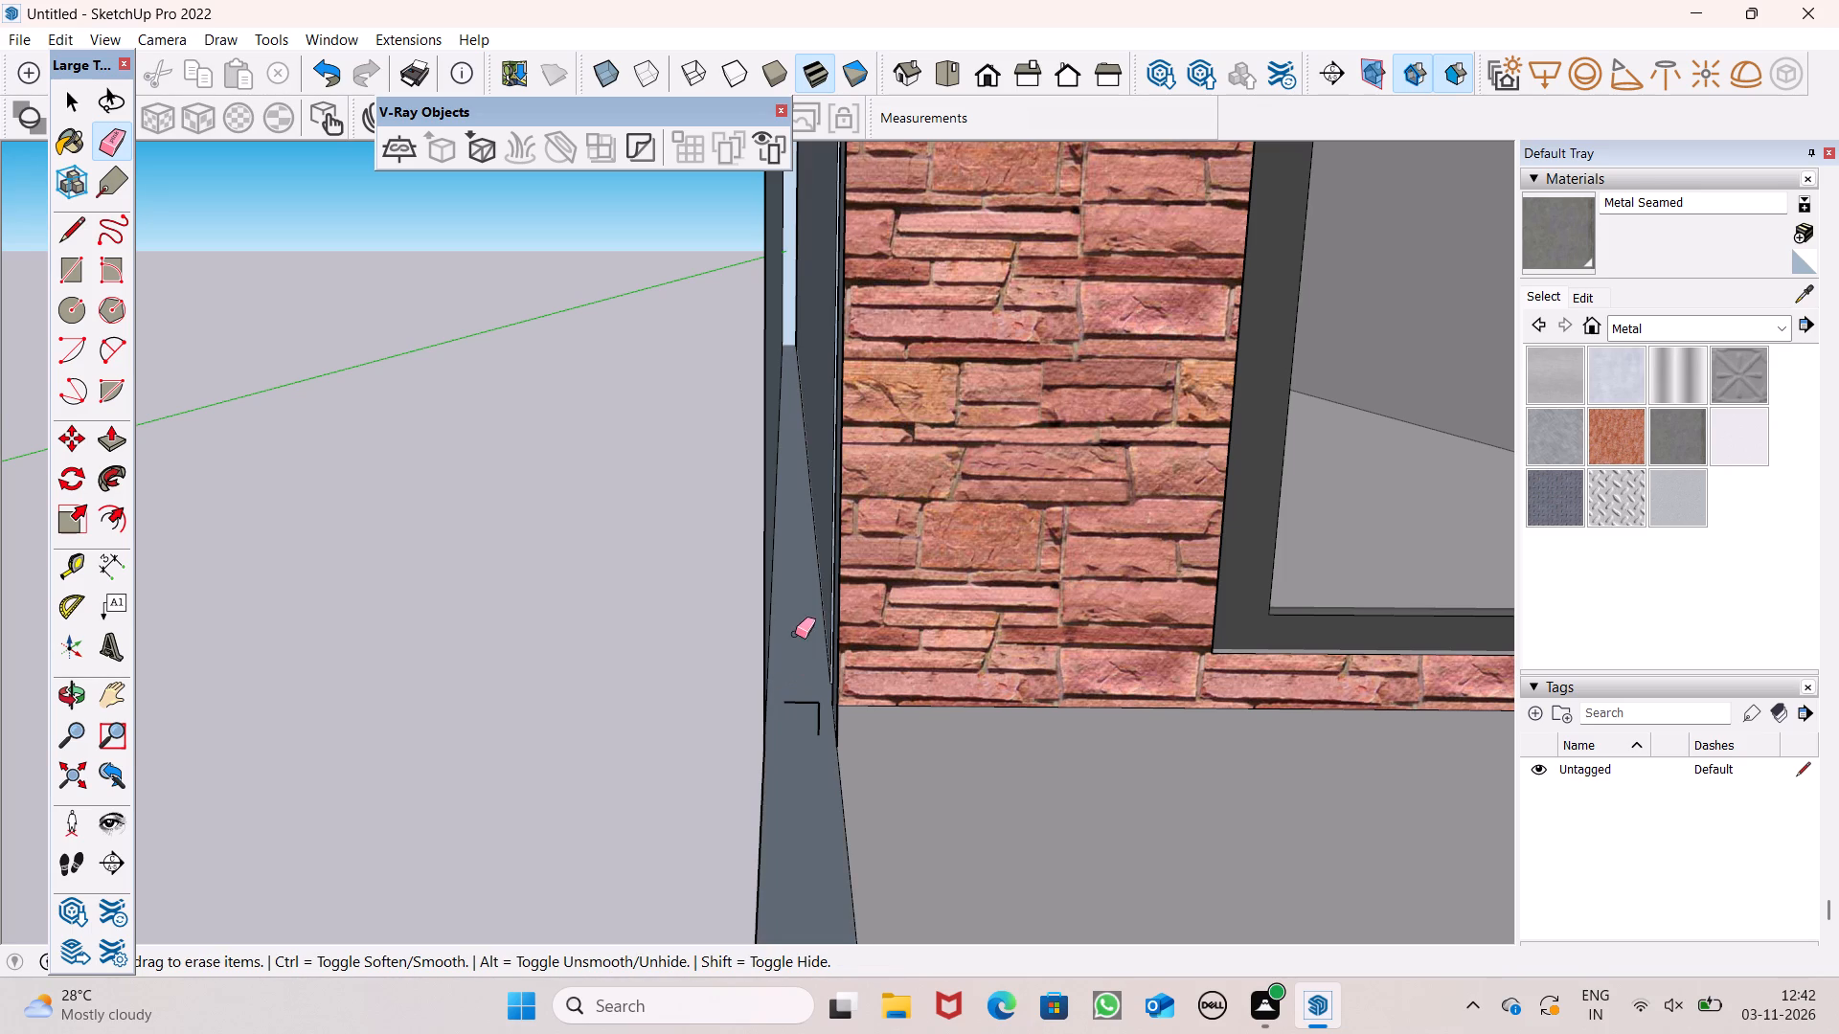
# Erase the third square's leftover edges and the bottom two squares on the ground-floor corner strip, keeping the white face.
pyautogui.moveTo(789, 579); pyautogui.dragTo(771, 587)
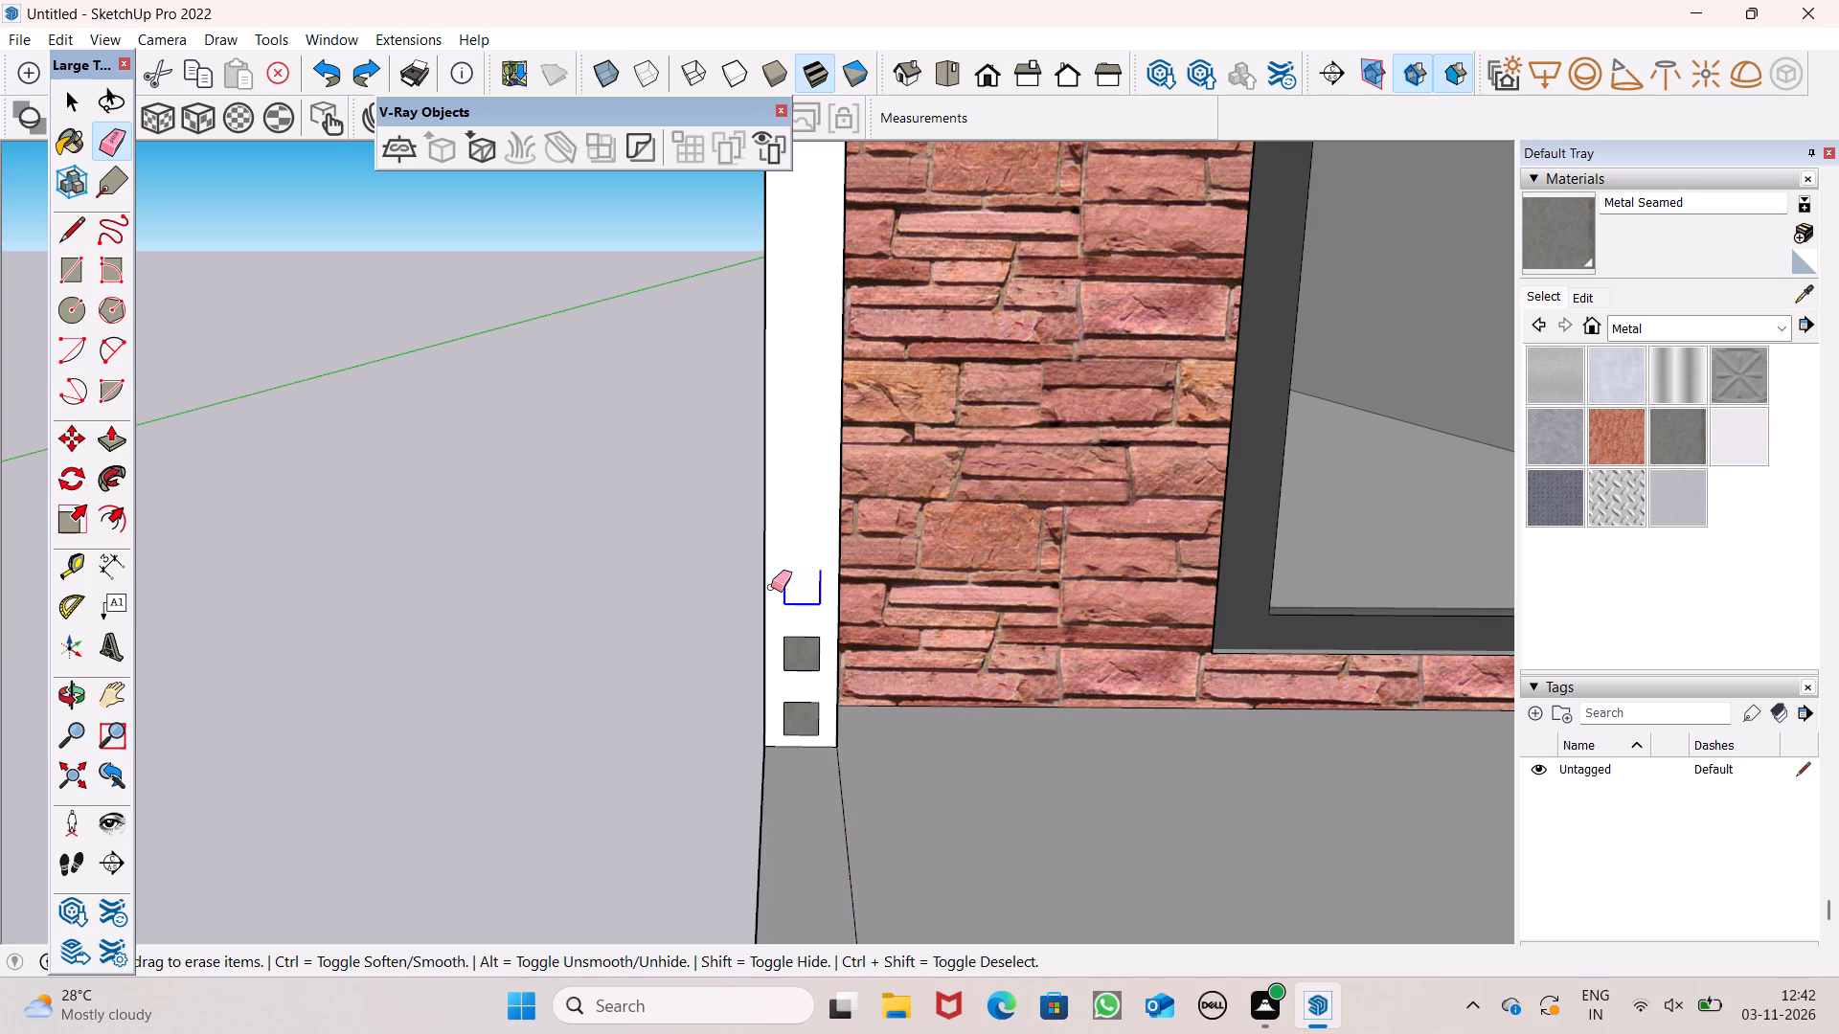
pyautogui.moveTo(771, 587); pyautogui.dragTo(786, 589)
pyautogui.moveTo(788, 641); pyautogui.dragTo(792, 663)
pyautogui.moveTo(792, 663); pyautogui.dragTo(811, 686)
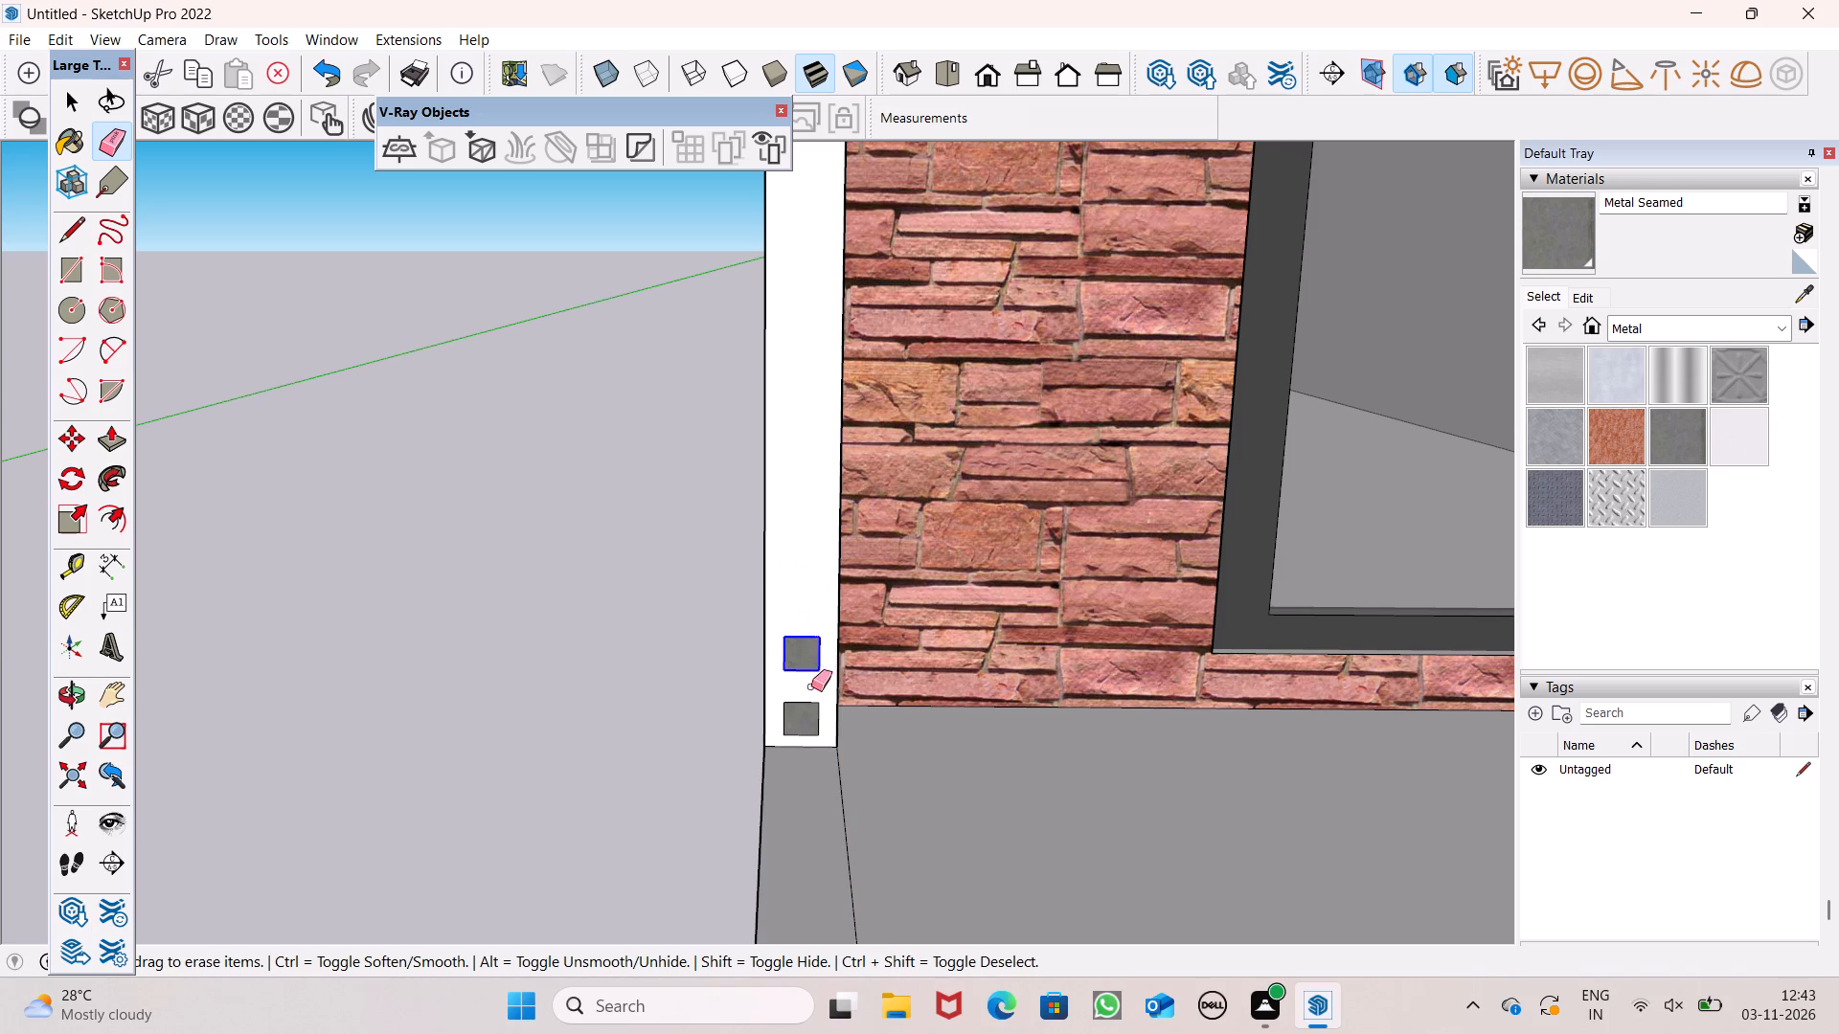
pyautogui.moveTo(811, 686); pyautogui.dragTo(792, 702)
pyautogui.scroll(6, 783, 741)
pyautogui.moveTo(784, 715); pyautogui.dragTo(832, 729)
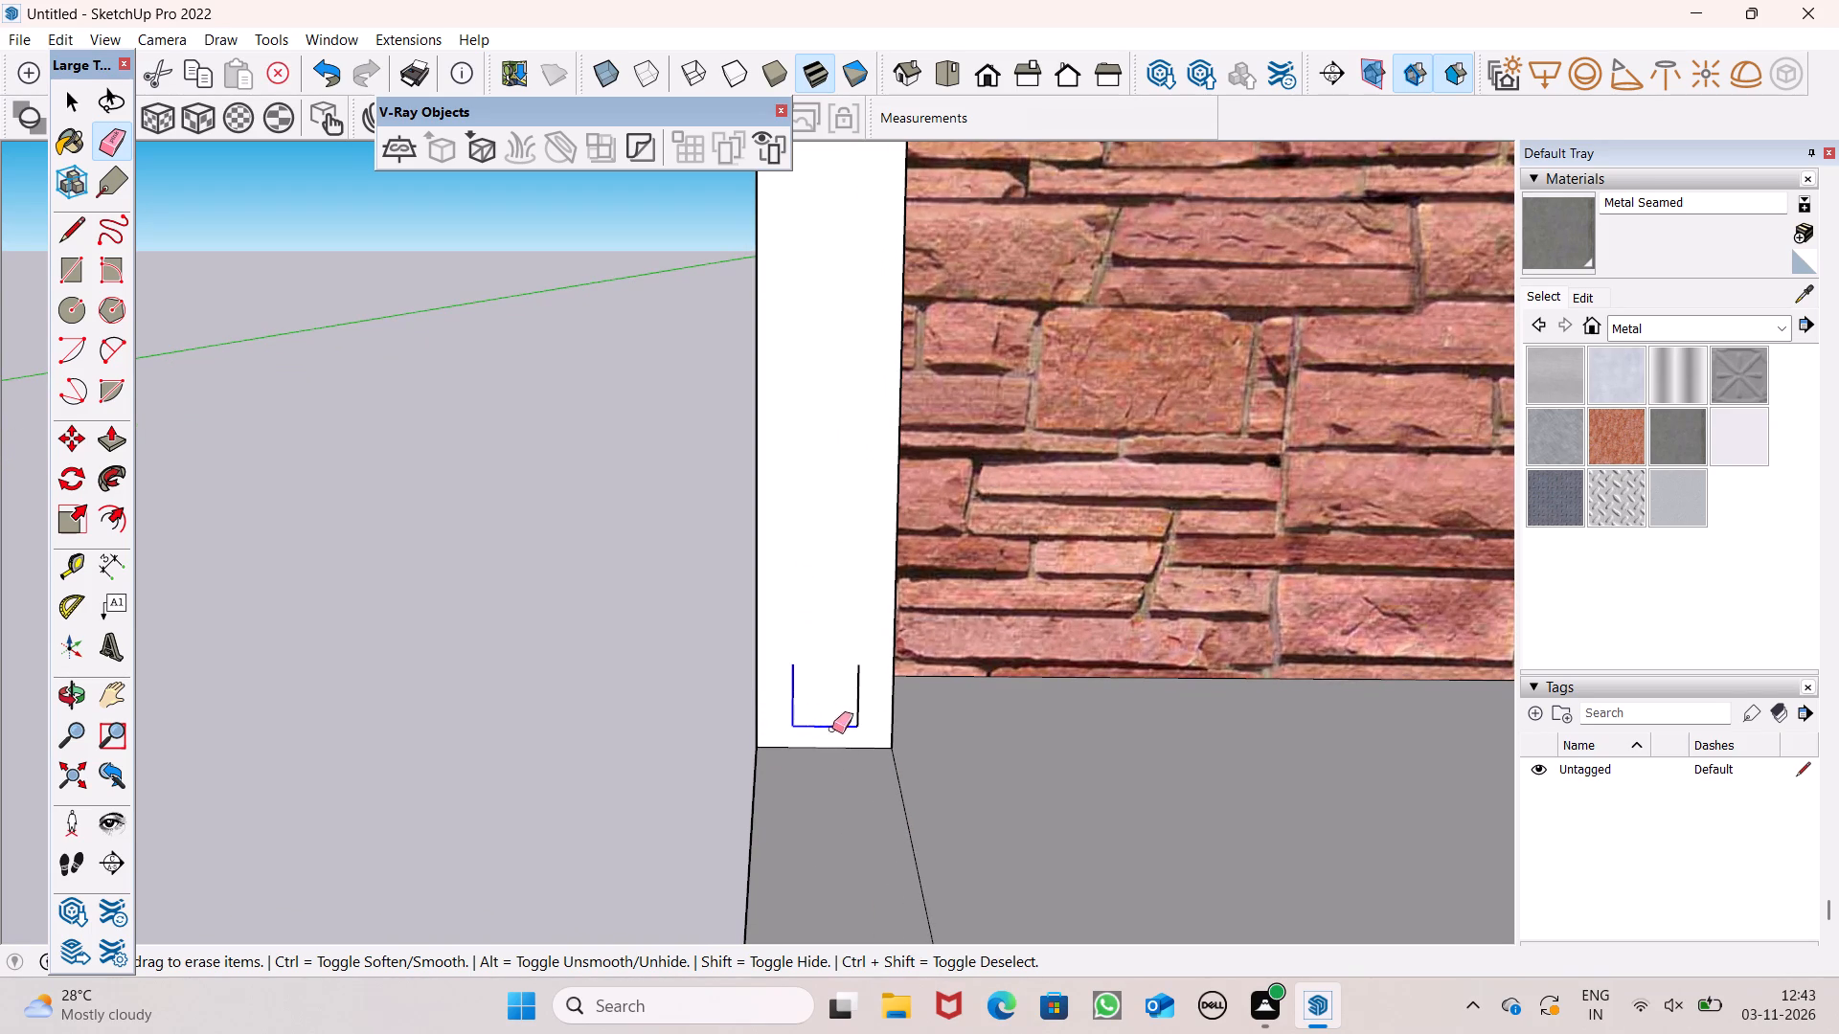
pyautogui.moveTo(832, 729); pyautogui.dragTo(853, 694)
pyautogui.moveTo(851, 690); pyautogui.dragTo(860, 688)
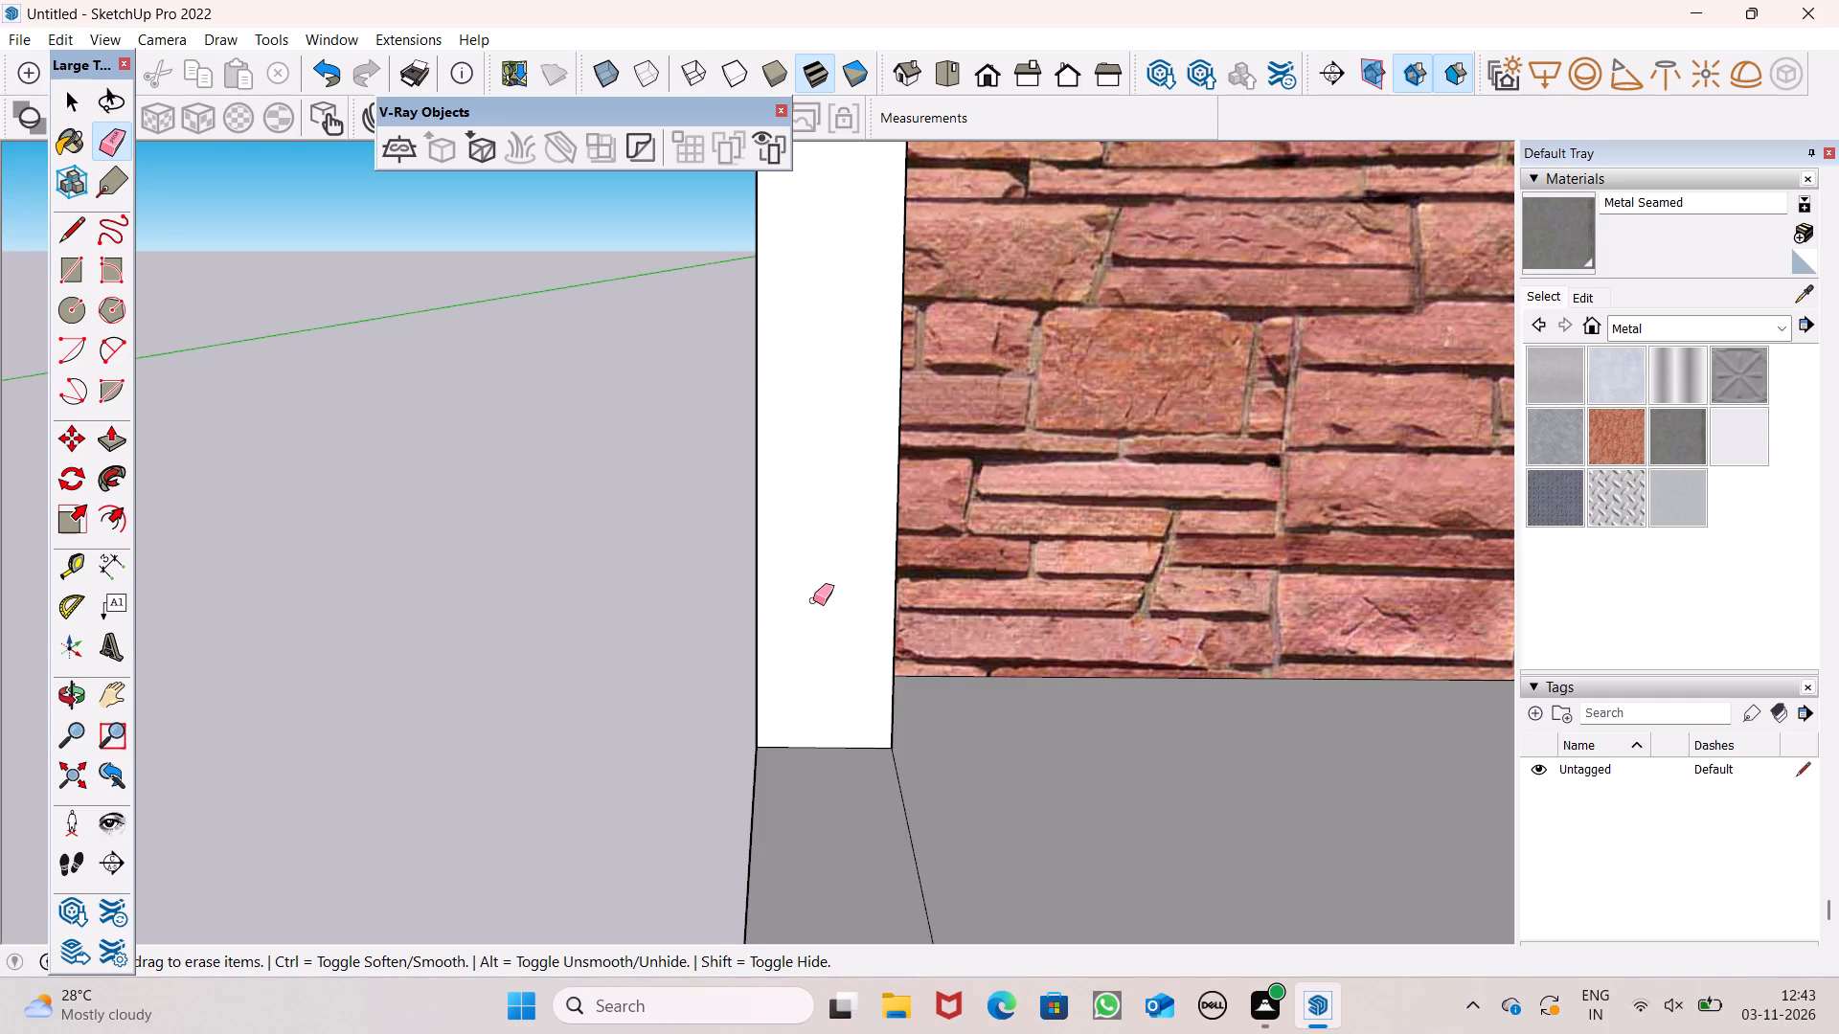
# Examine the cleared ground-floor corner strip and compare it with the strips on the upper floors of the facade.
pyautogui.scroll(-6, 804, 631)
pyautogui.scroll(1, 773, 684)
pyautogui.scroll(-14, 794, 700)
pyautogui.press('space')
pyautogui.scroll(-8, 784, 684)
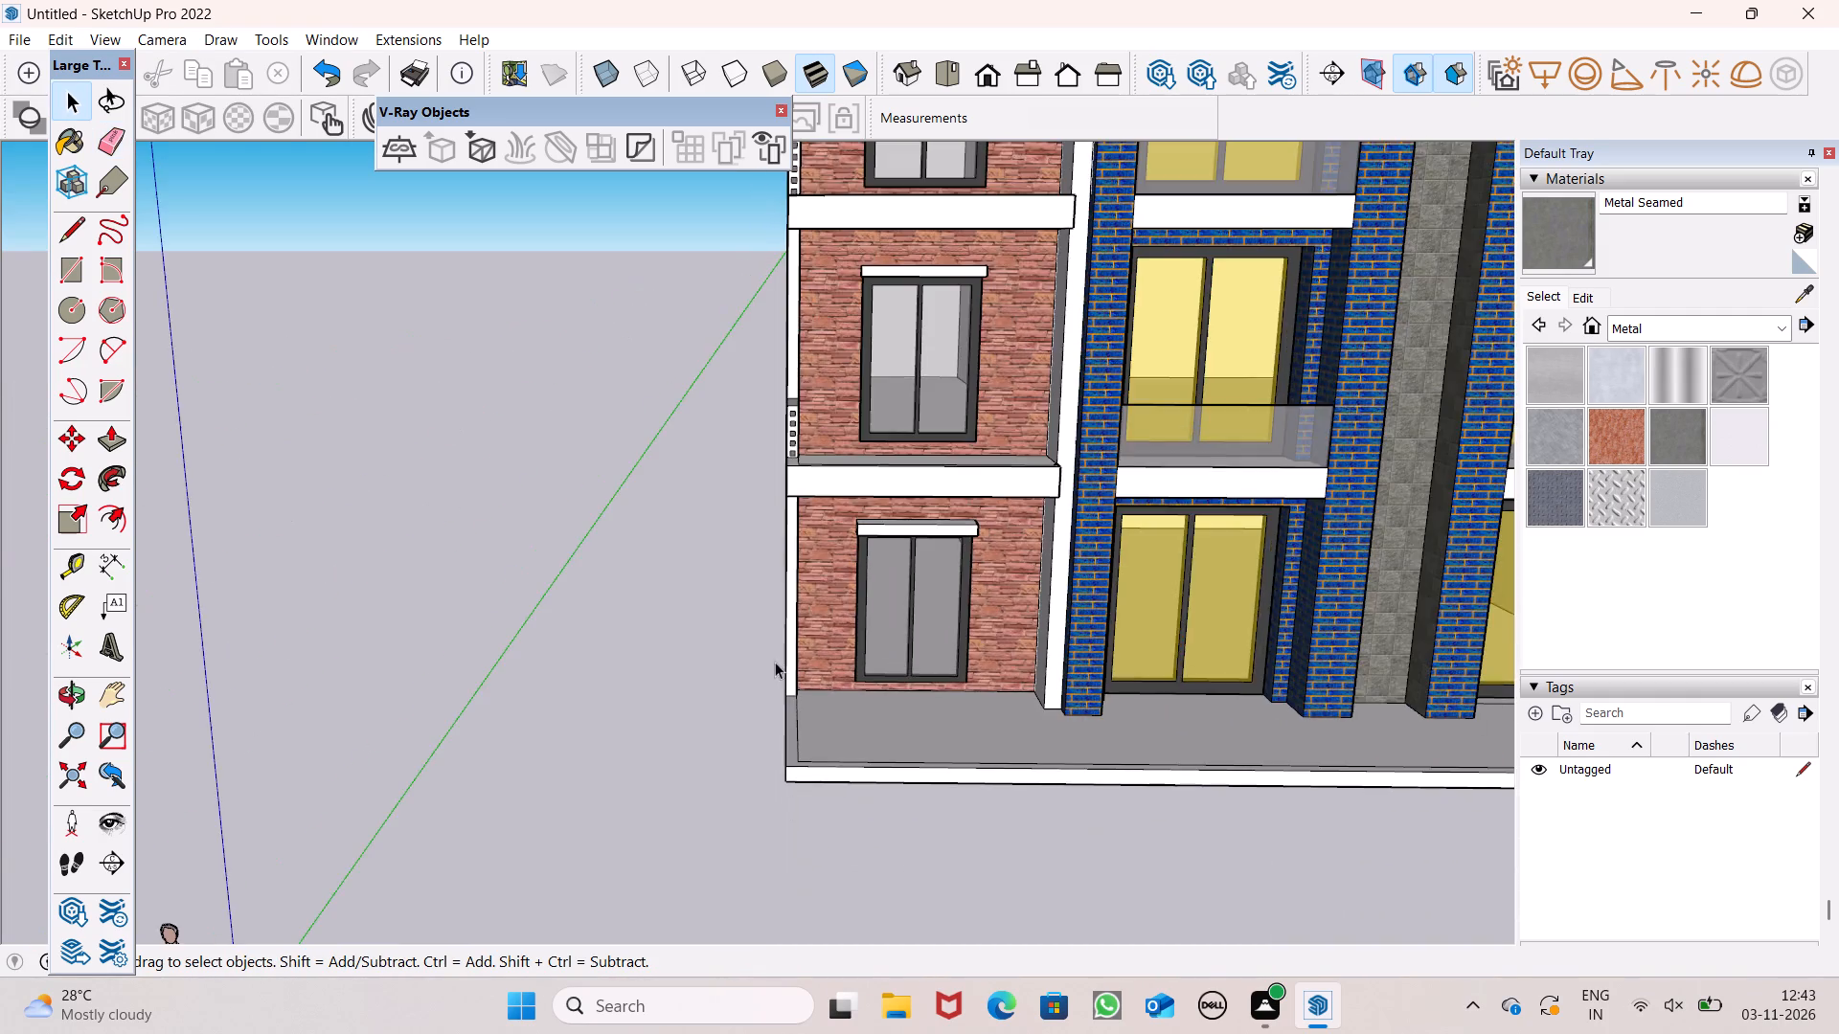
pyautogui.scroll(-6, 789, 623)
pyautogui.scroll(1, 816, 580)
pyautogui.moveTo(818, 580); pyautogui.dragTo(799, 826, button='middle')
pyautogui.scroll(7, 818, 627)
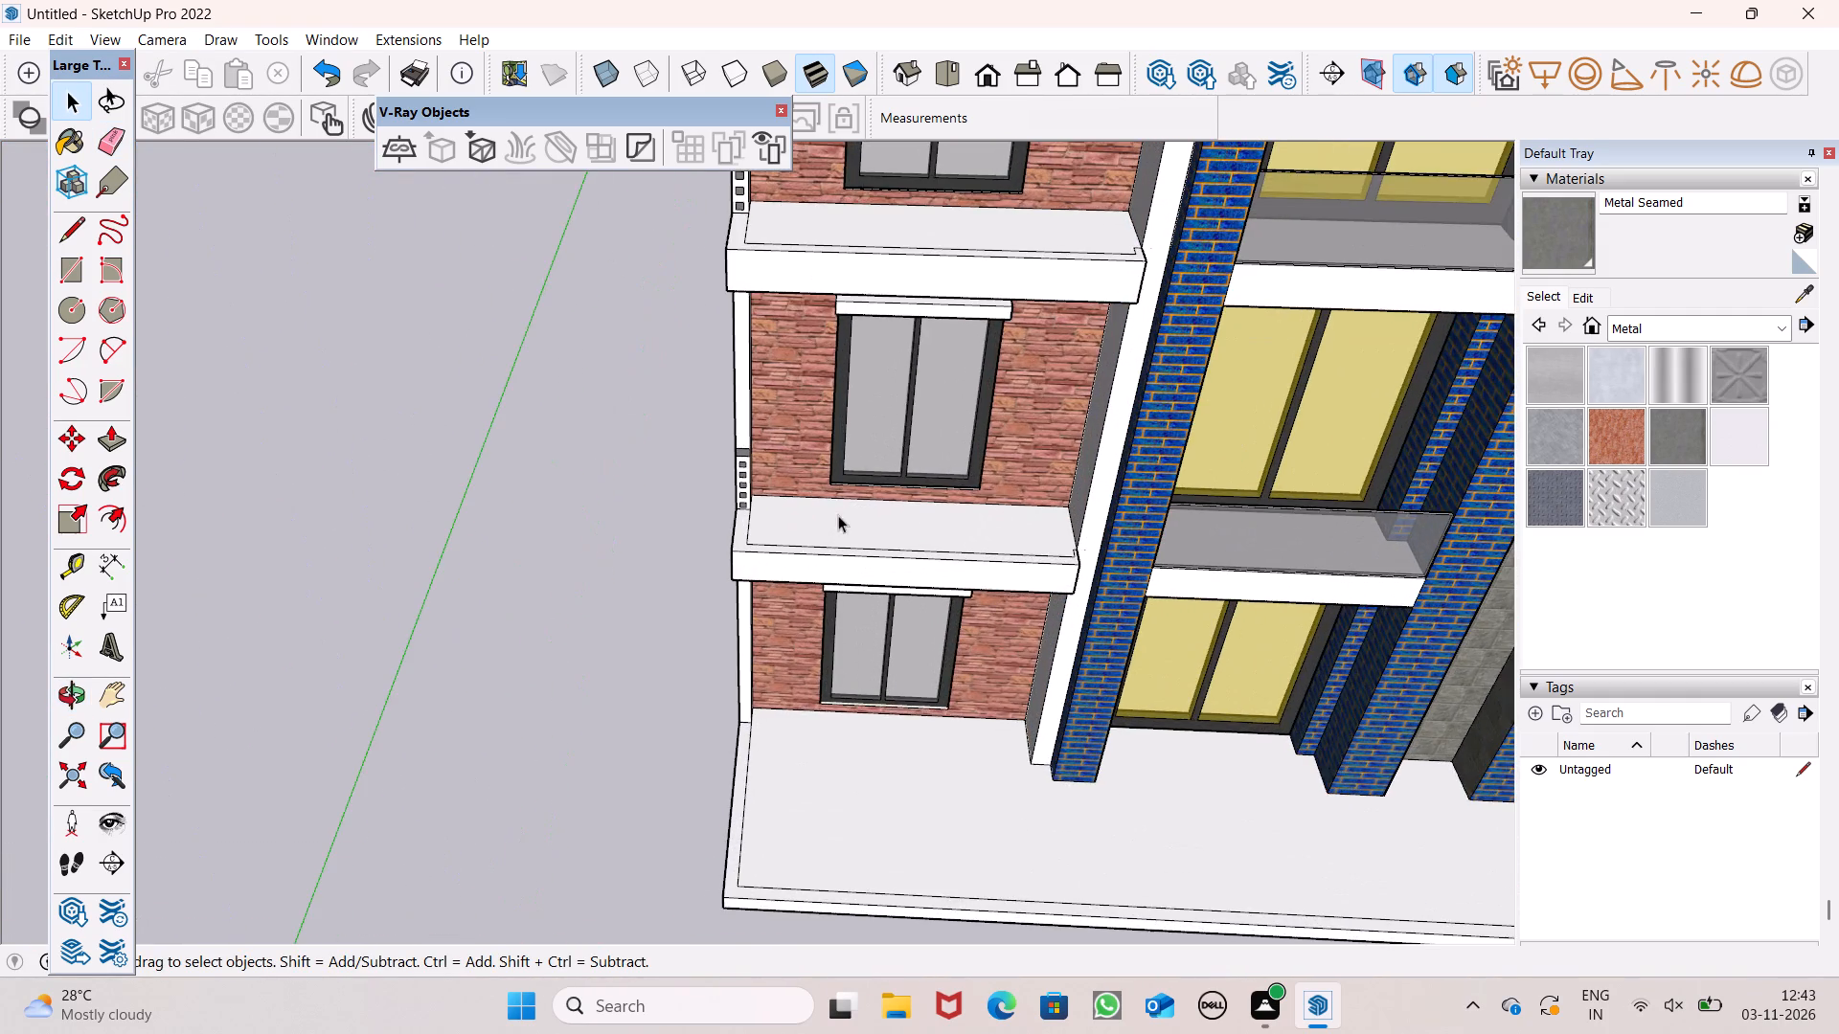
pyautogui.scroll(4, 827, 491)
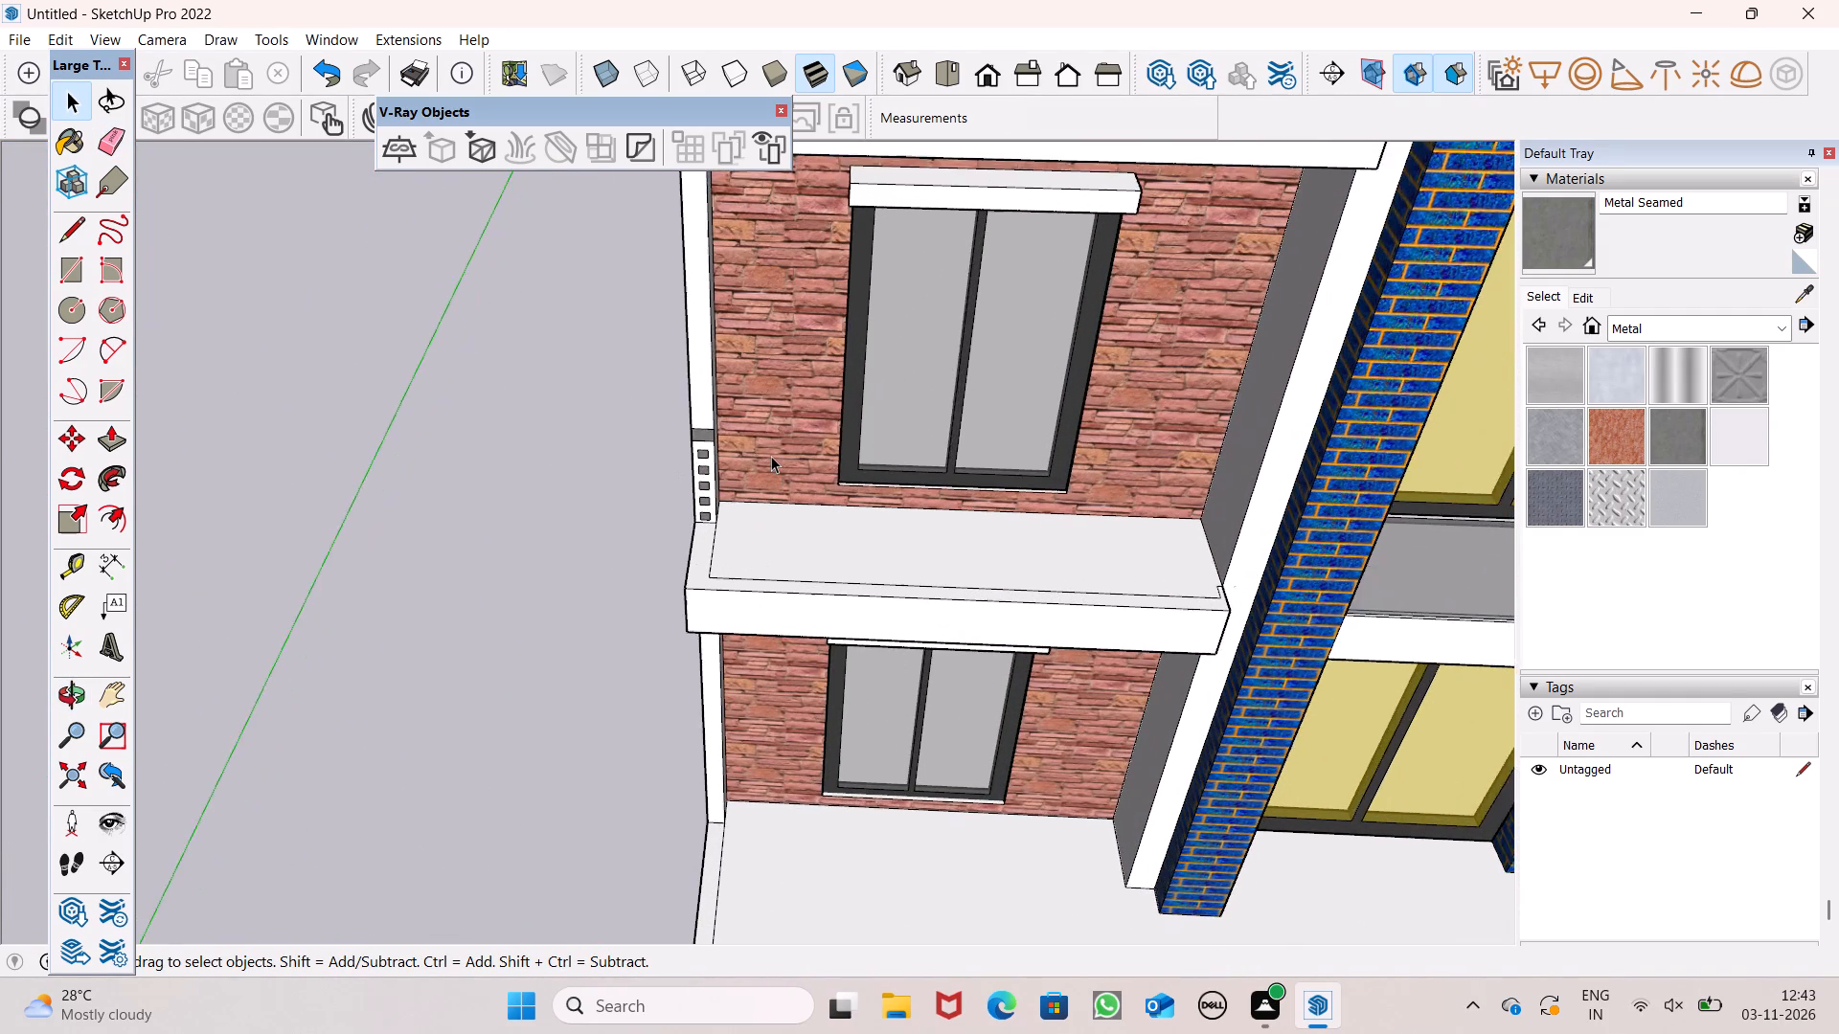
pyautogui.scroll(1, 771, 456)
pyautogui.scroll(-8, 782, 512)
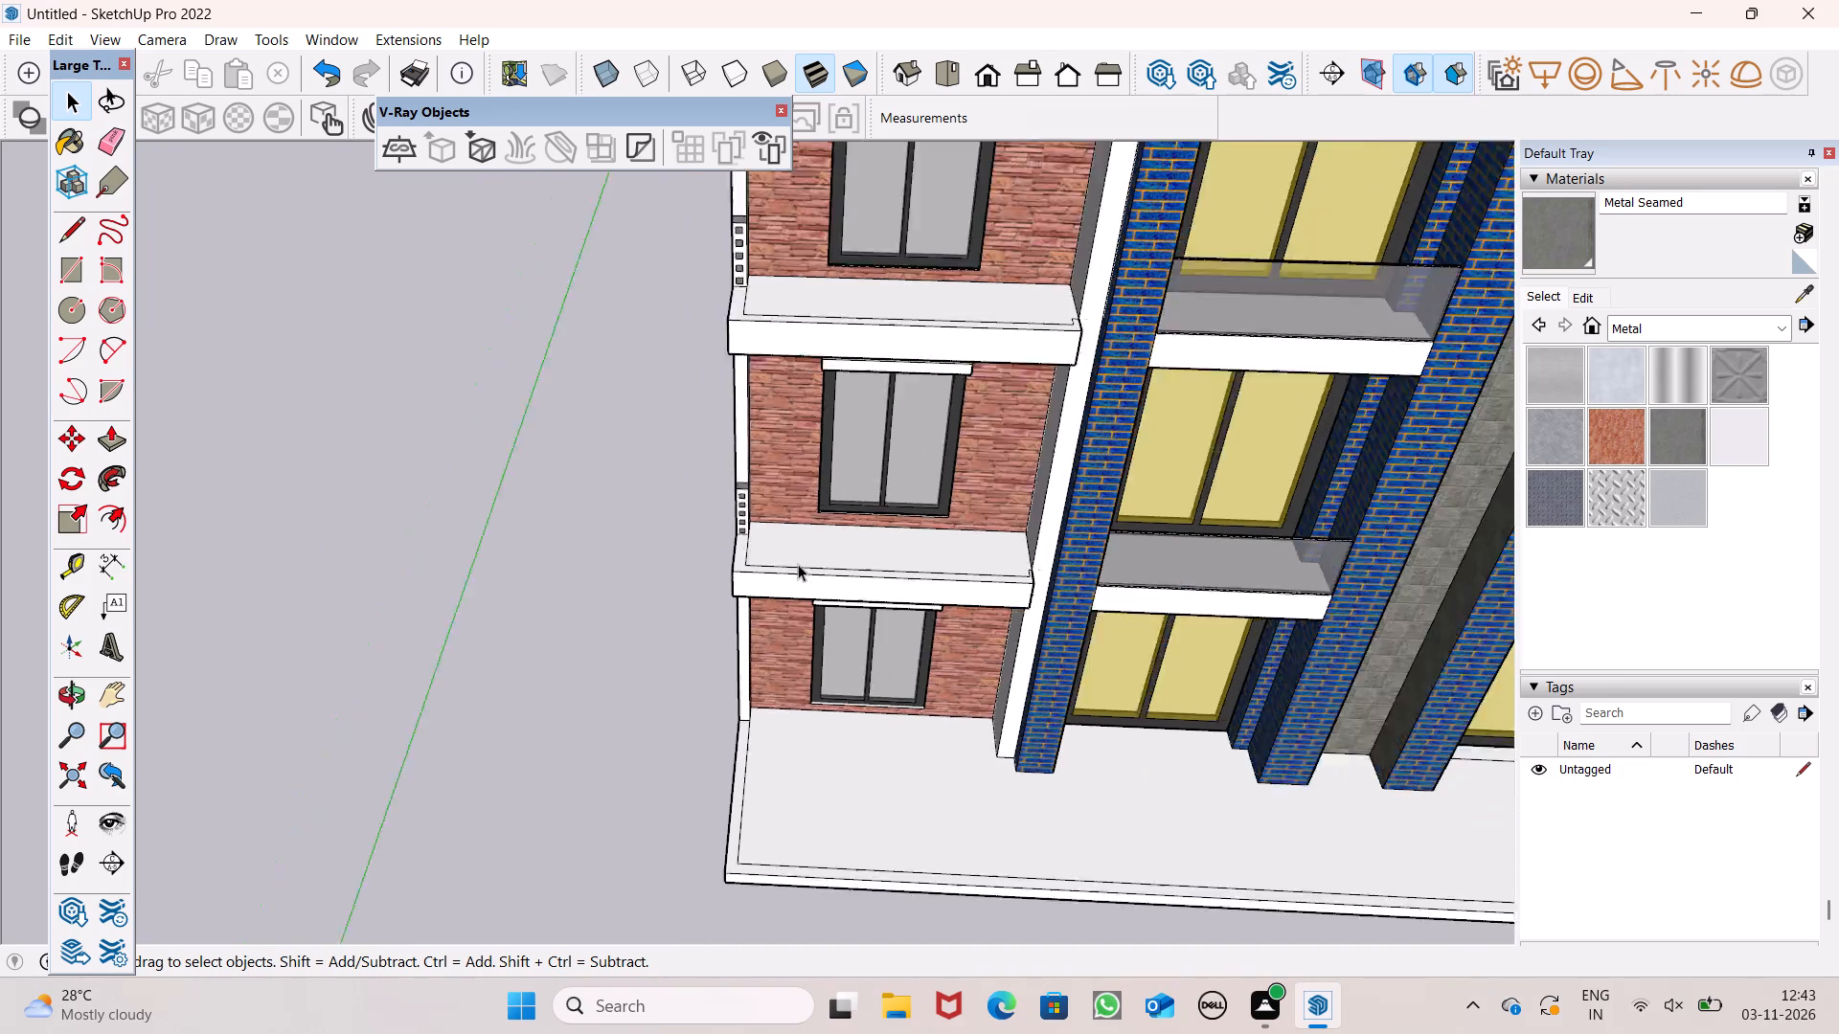
pyautogui.scroll(-4, 798, 564)
pyautogui.scroll(-7, 902, 412)
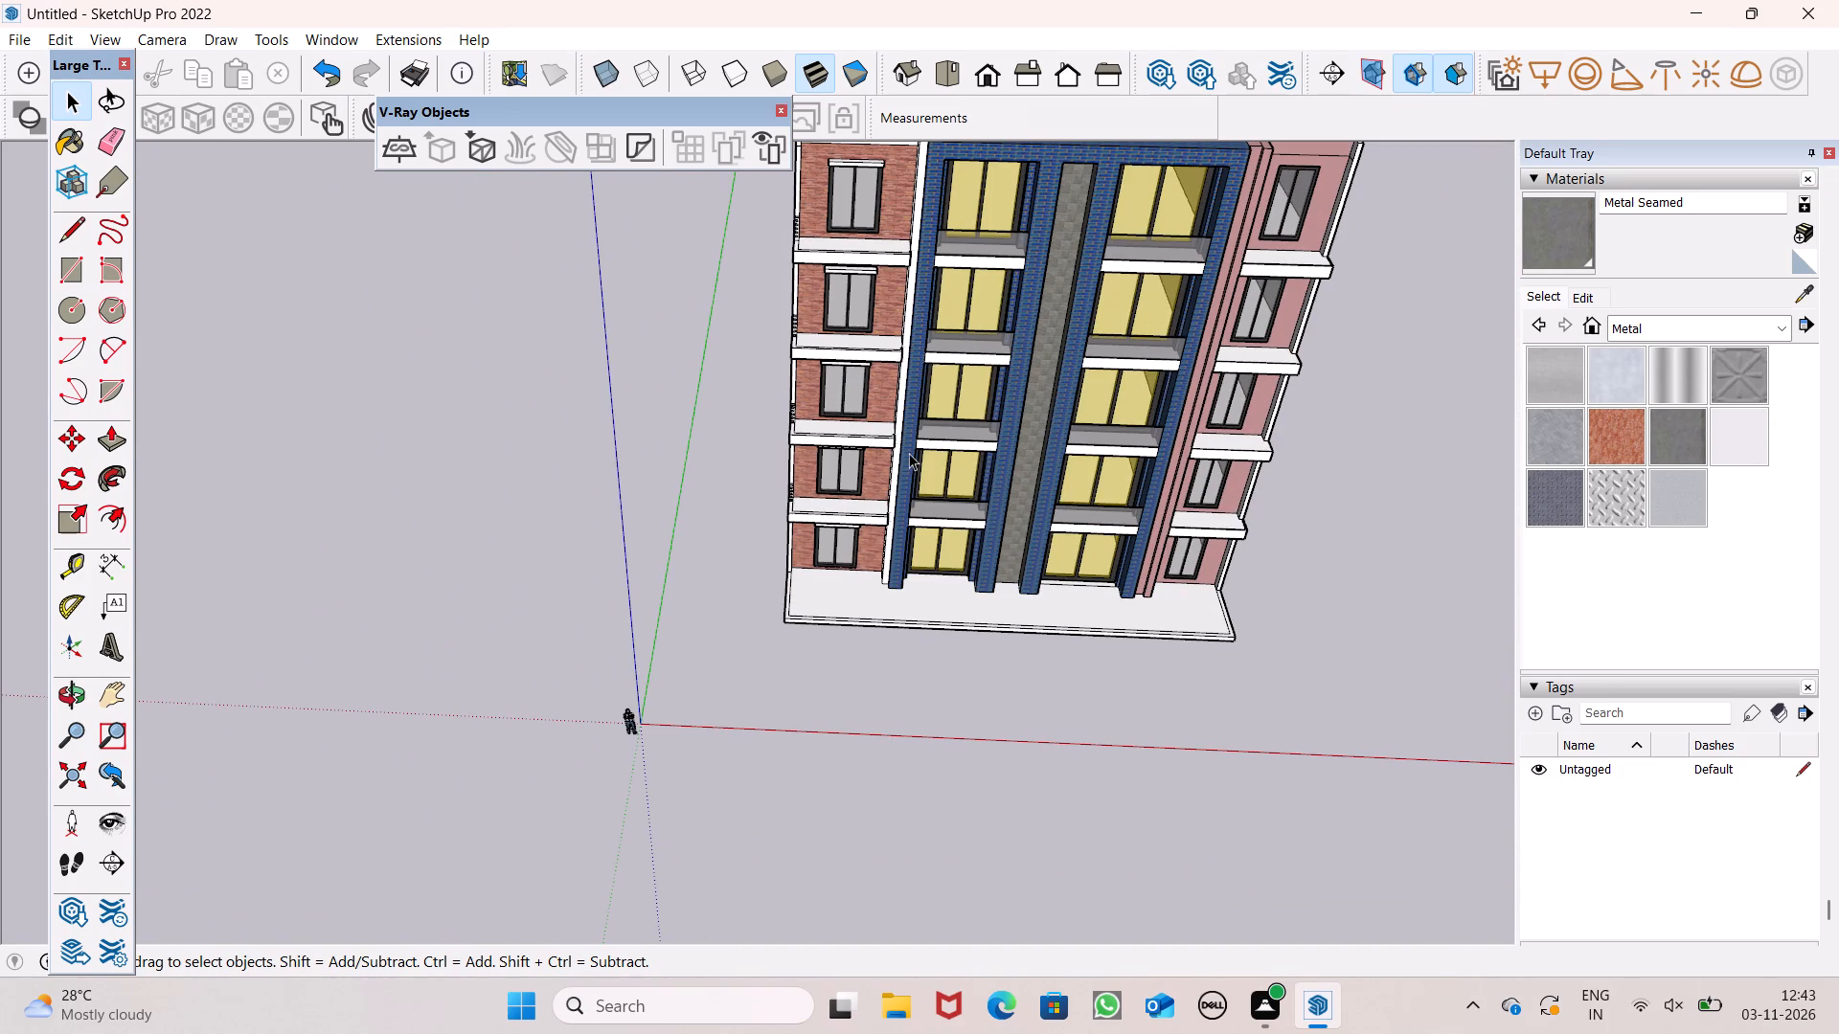
pyautogui.scroll(-2, 910, 452)
pyautogui.moveTo(973, 214); pyautogui.dragTo(977, 165, button='middle')
pyautogui.scroll(-1, 892, 224)
# Erase the band's lower edge and all five small squares on the top-floor corner strip, keeping the band's upper line.
pyautogui.scroll(2, 877, 241)
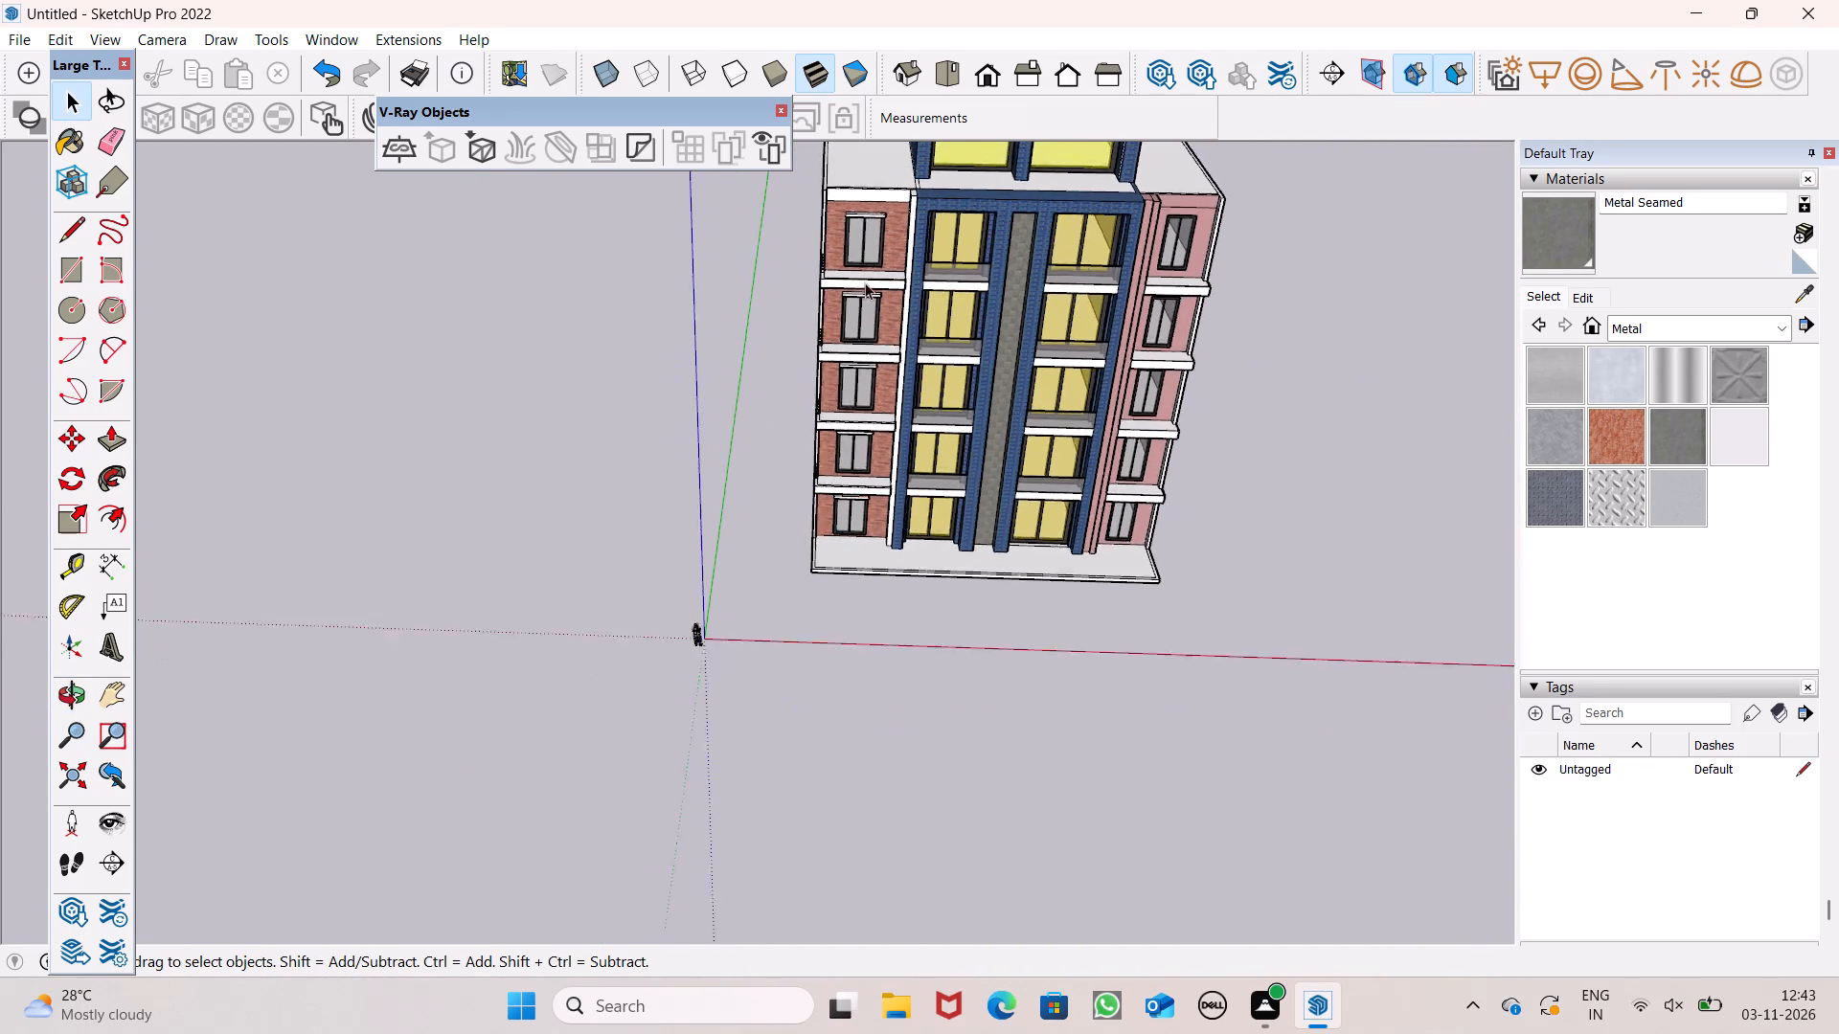
pyautogui.scroll(5, 865, 282)
pyautogui.scroll(8, 776, 209)
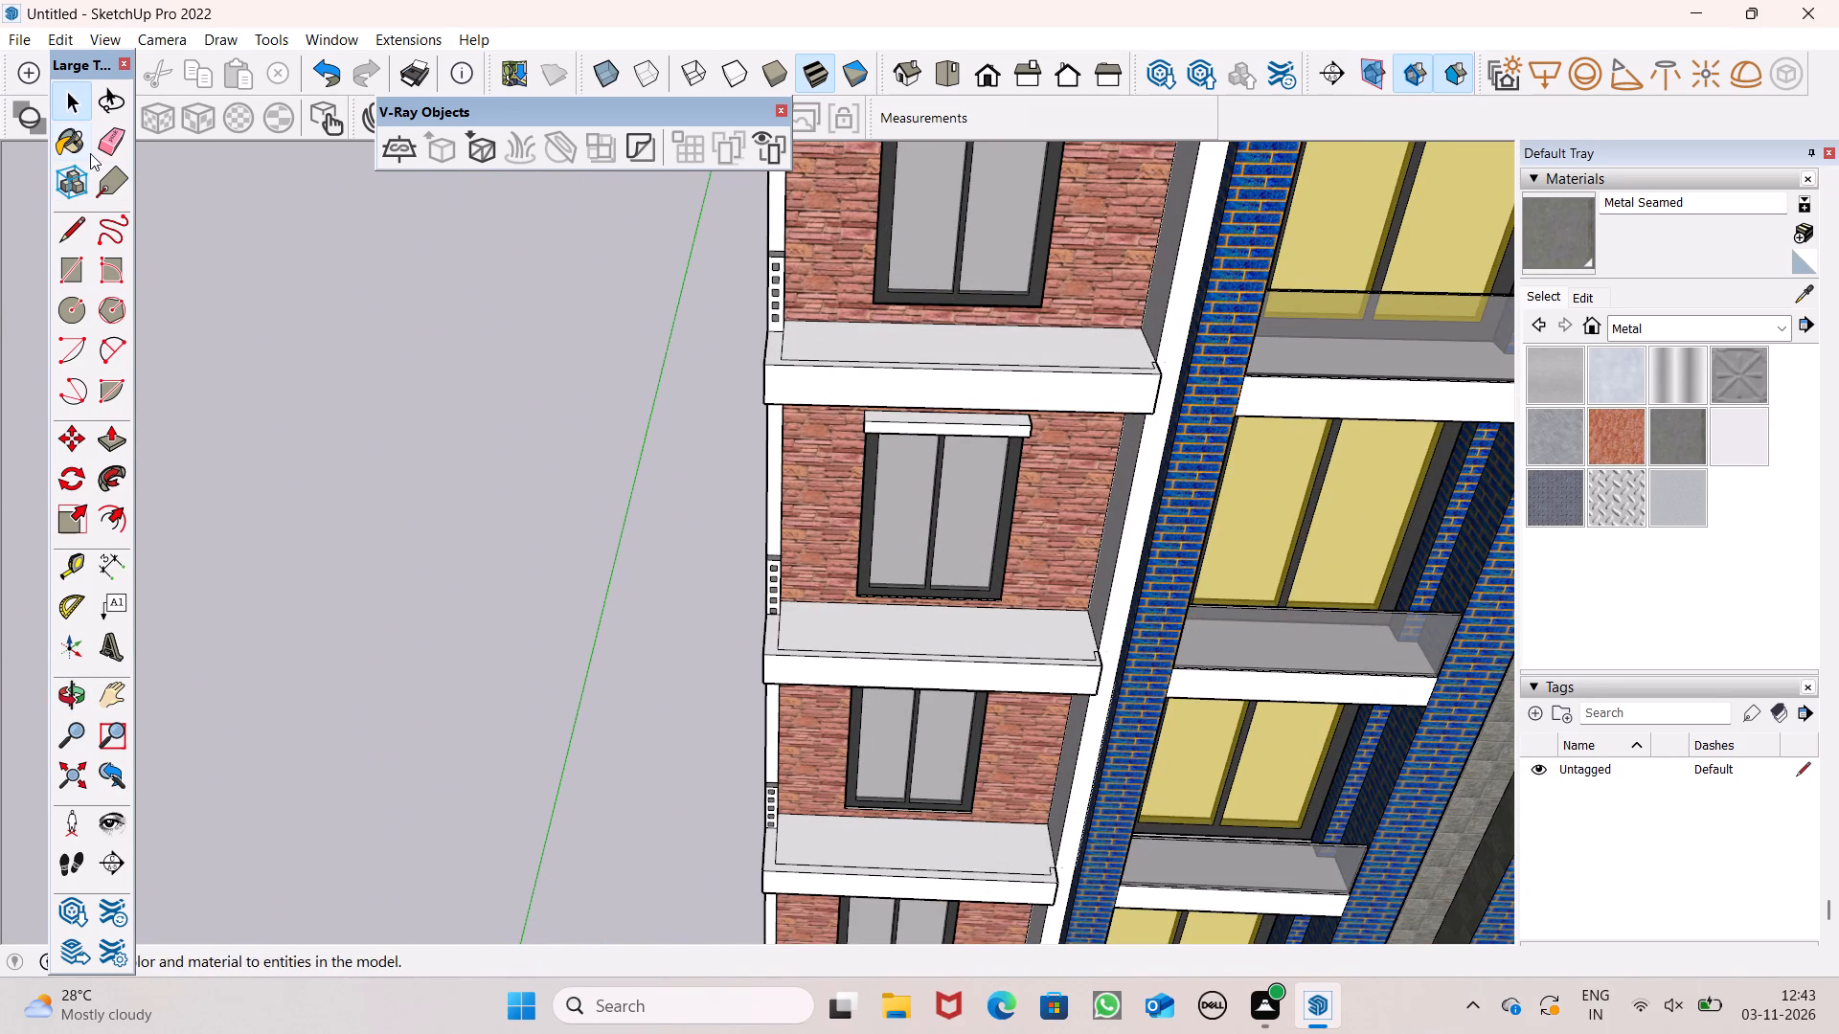
pyautogui.click(98, 149)
pyautogui.scroll(6, 613, 258)
pyautogui.scroll(5, 923, 214)
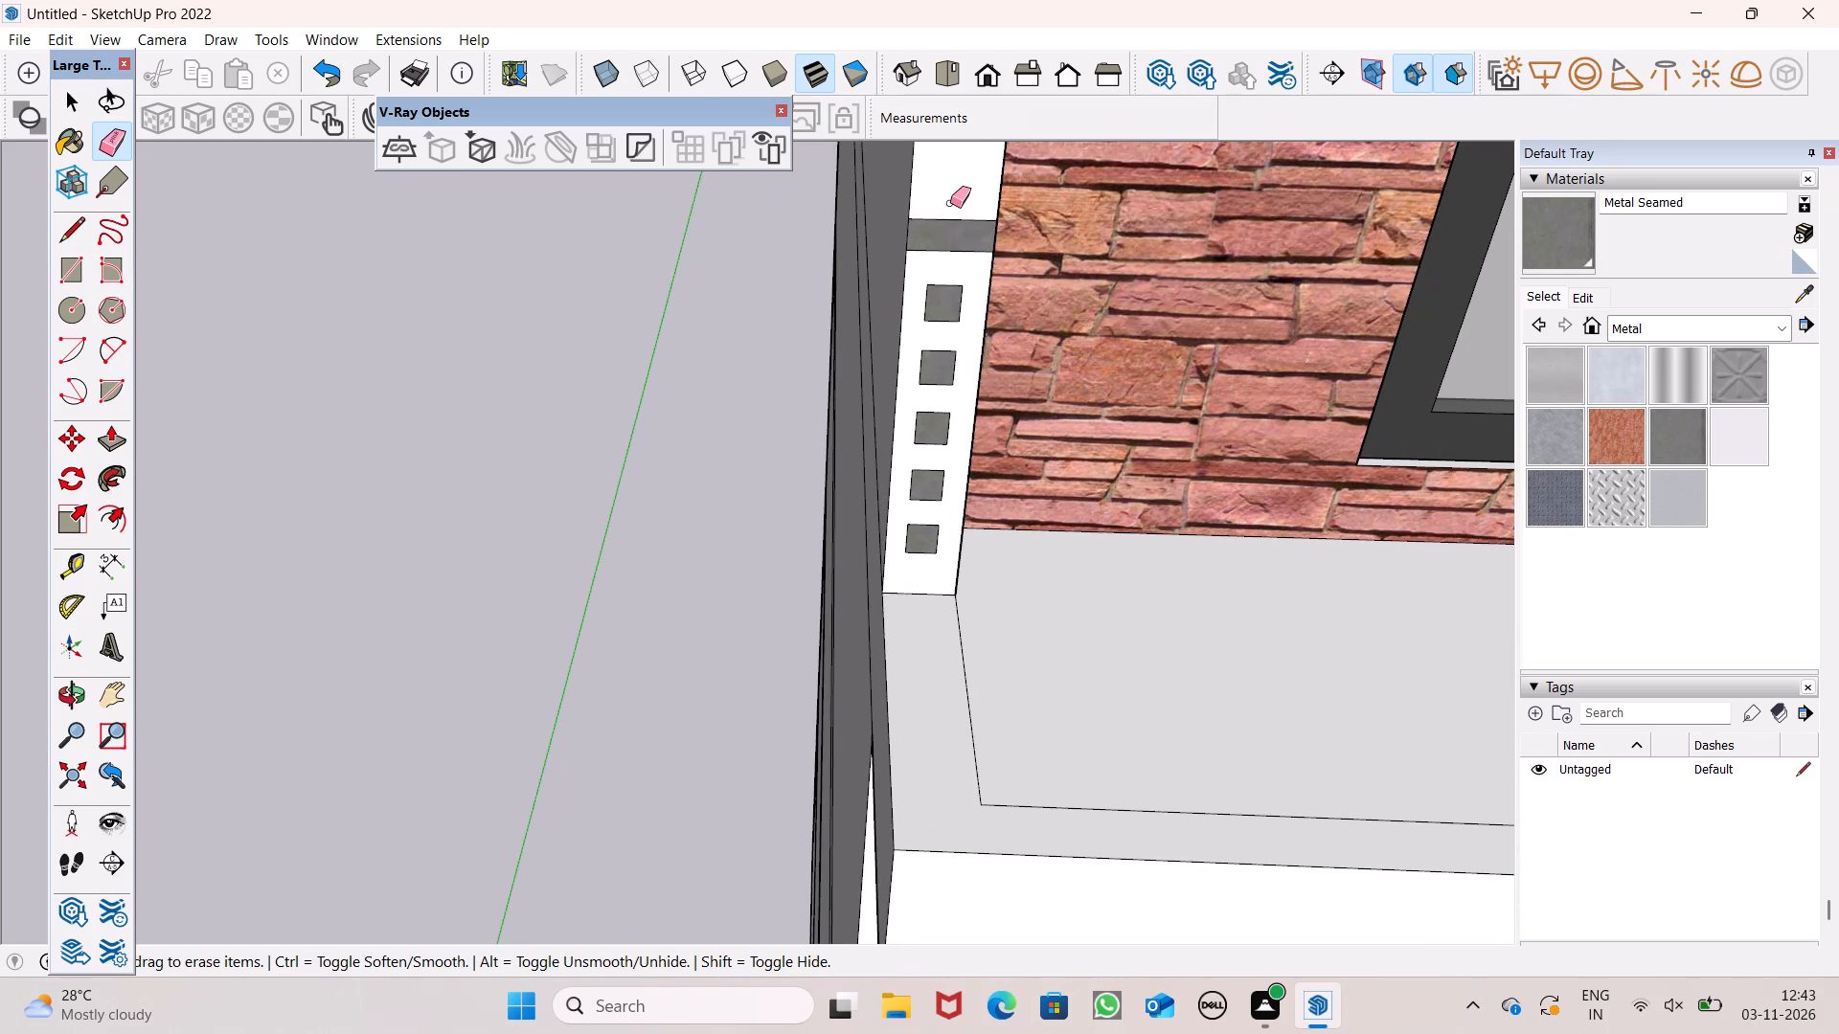
pyautogui.moveTo(953, 202); pyautogui.dragTo(955, 233)
pyautogui.hotkey('ctrl', 'z')
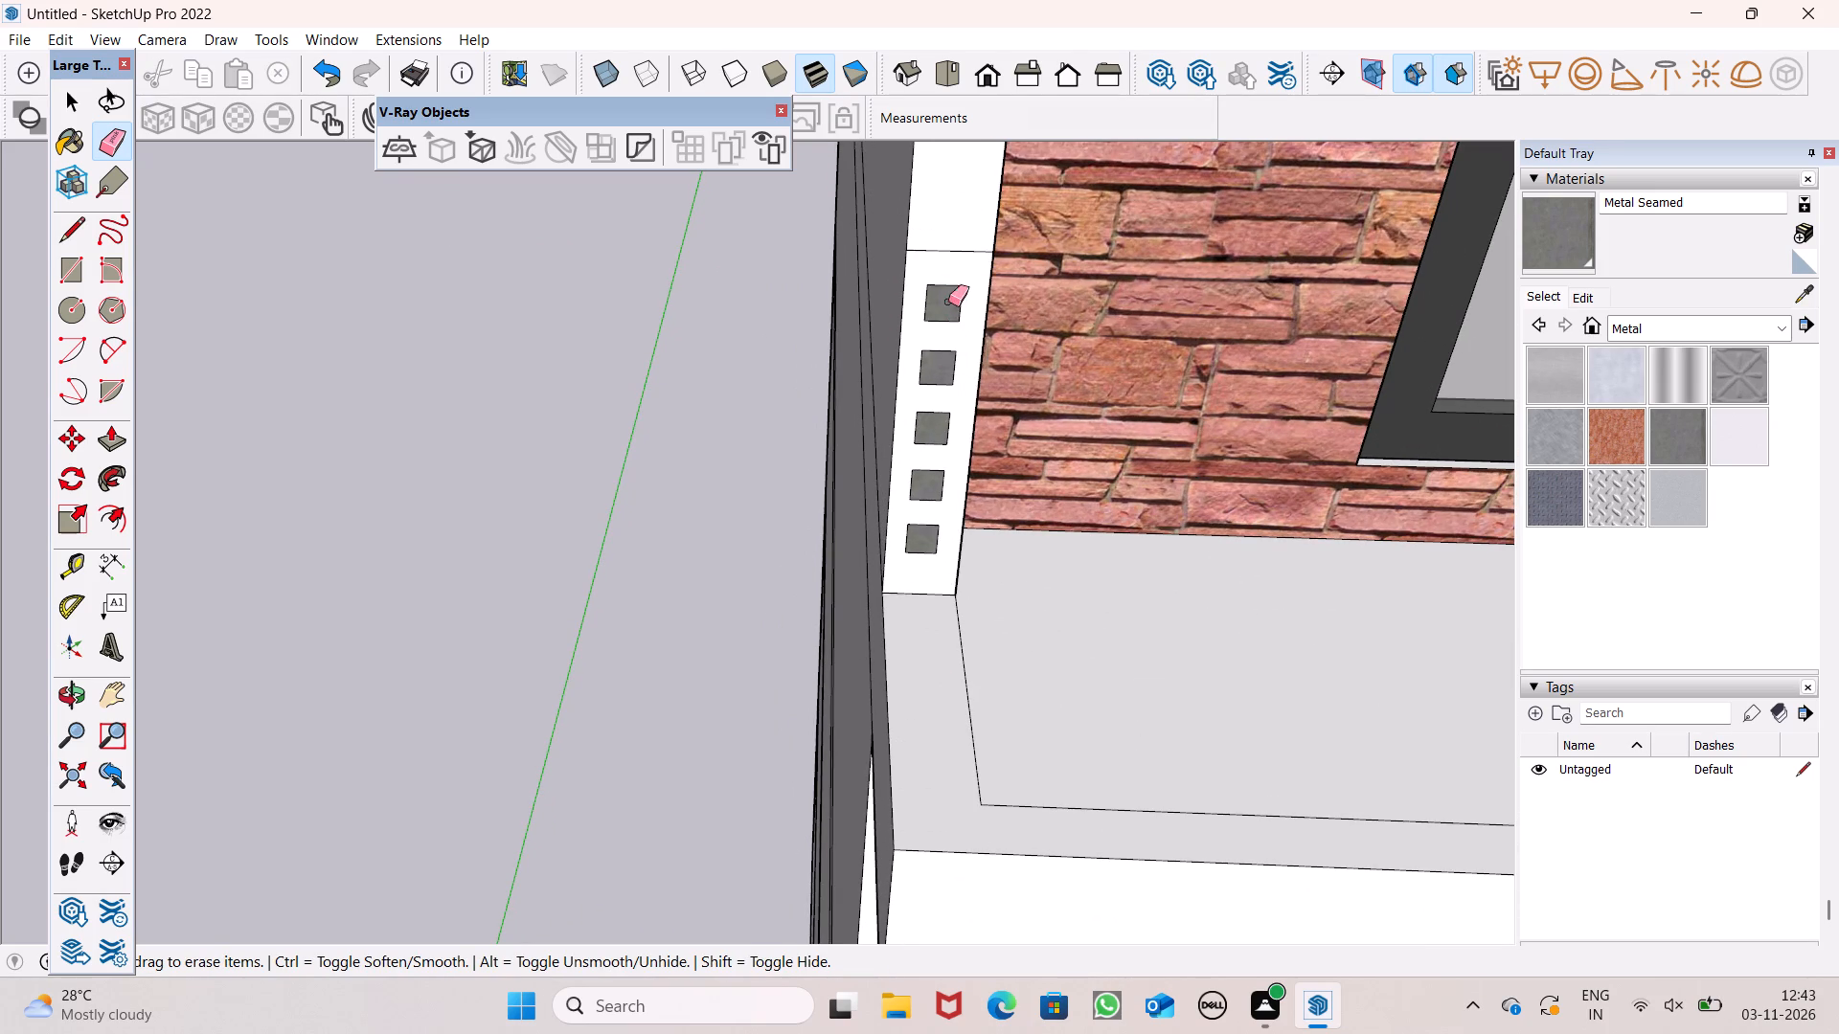
pyautogui.moveTo(948, 239); pyautogui.dragTo(936, 284)
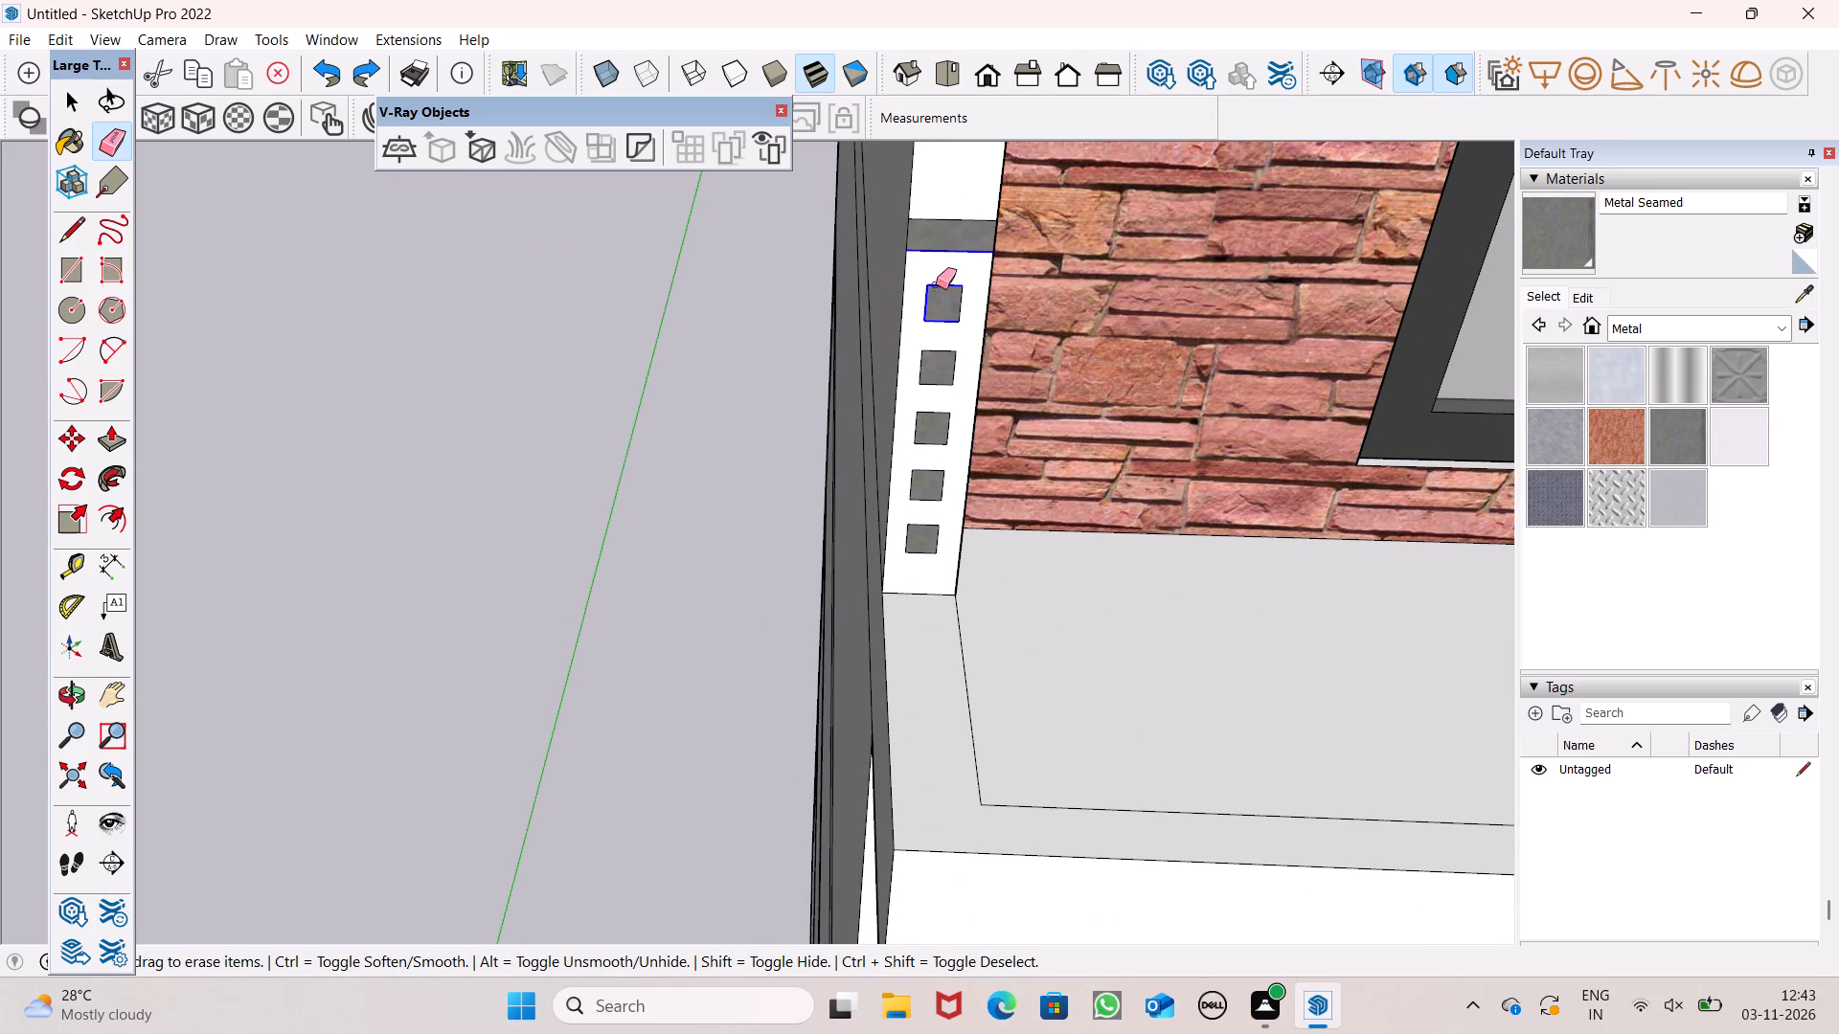
pyautogui.moveTo(936, 284); pyautogui.dragTo(924, 415)
pyautogui.moveTo(924, 415); pyautogui.dragTo(903, 487)
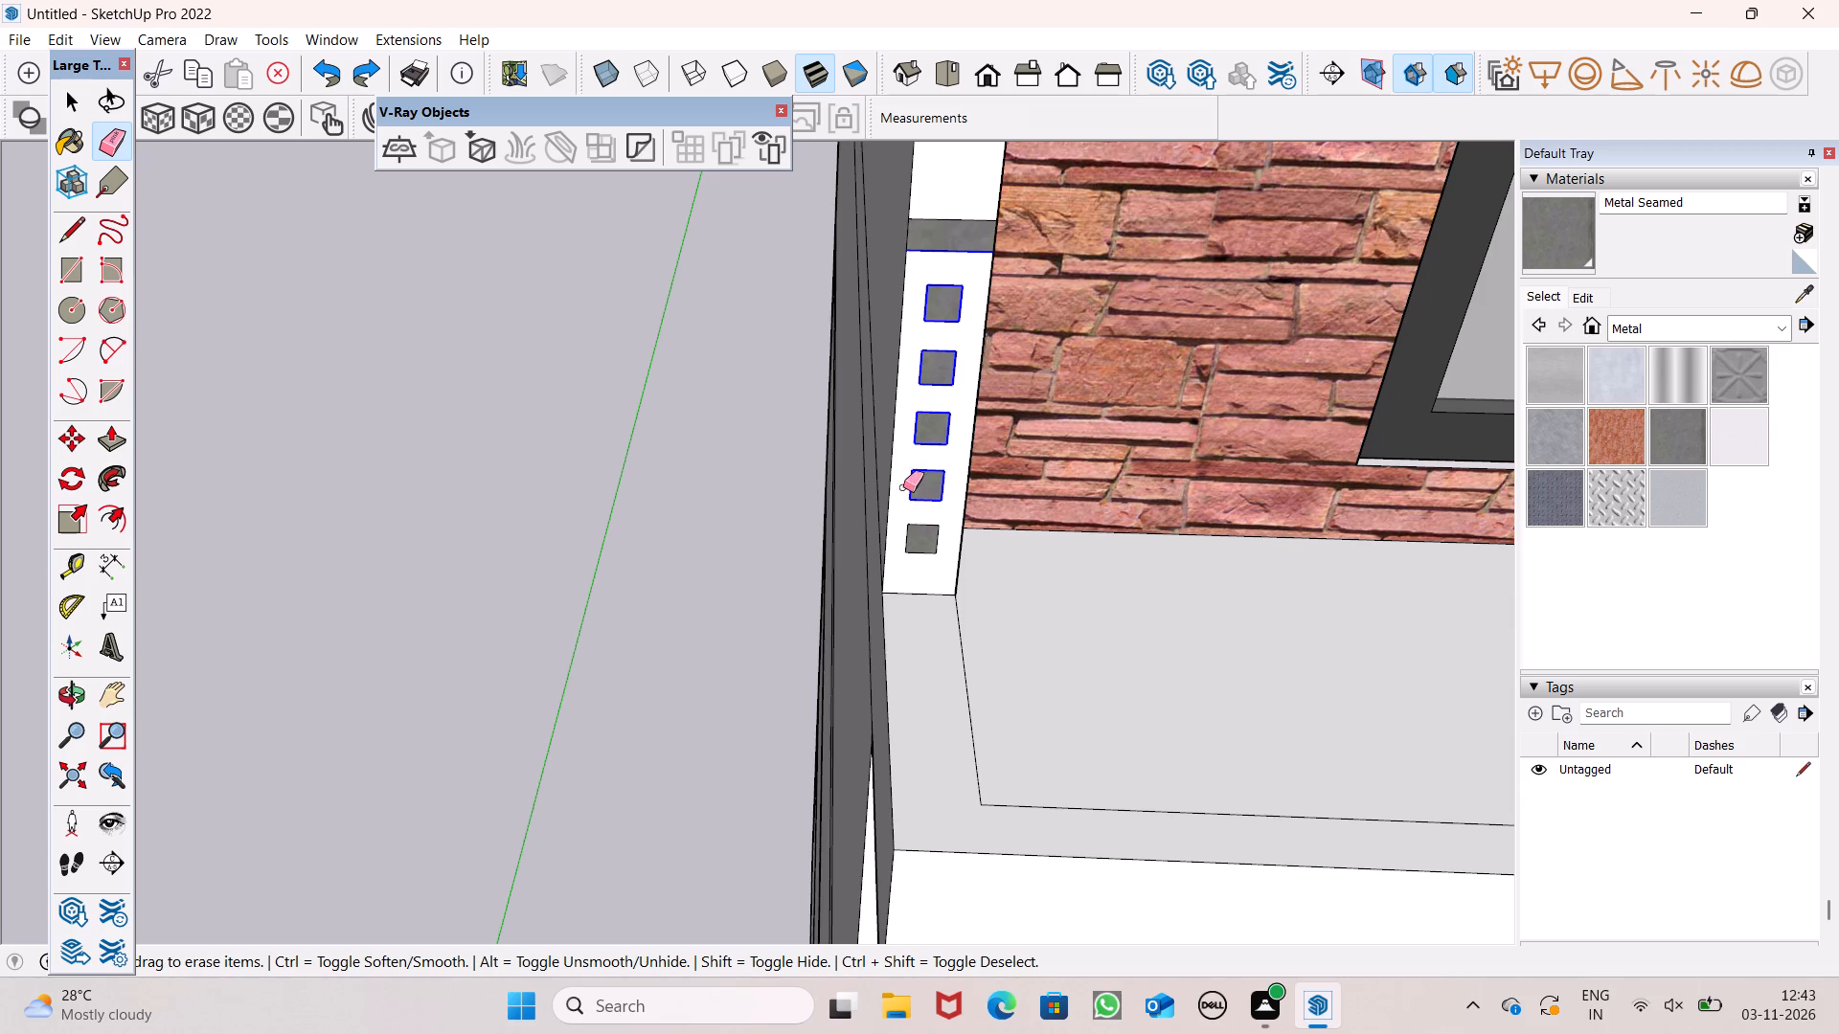
pyautogui.moveTo(903, 487); pyautogui.dragTo(922, 538)
pyautogui.moveTo(922, 538); pyautogui.dragTo(912, 522)
# Erase the band's lower edge and the topmost small square on the corner strip one floor below the top floor, keeping the band's upper line.
pyautogui.scroll(-3, 787, 100)
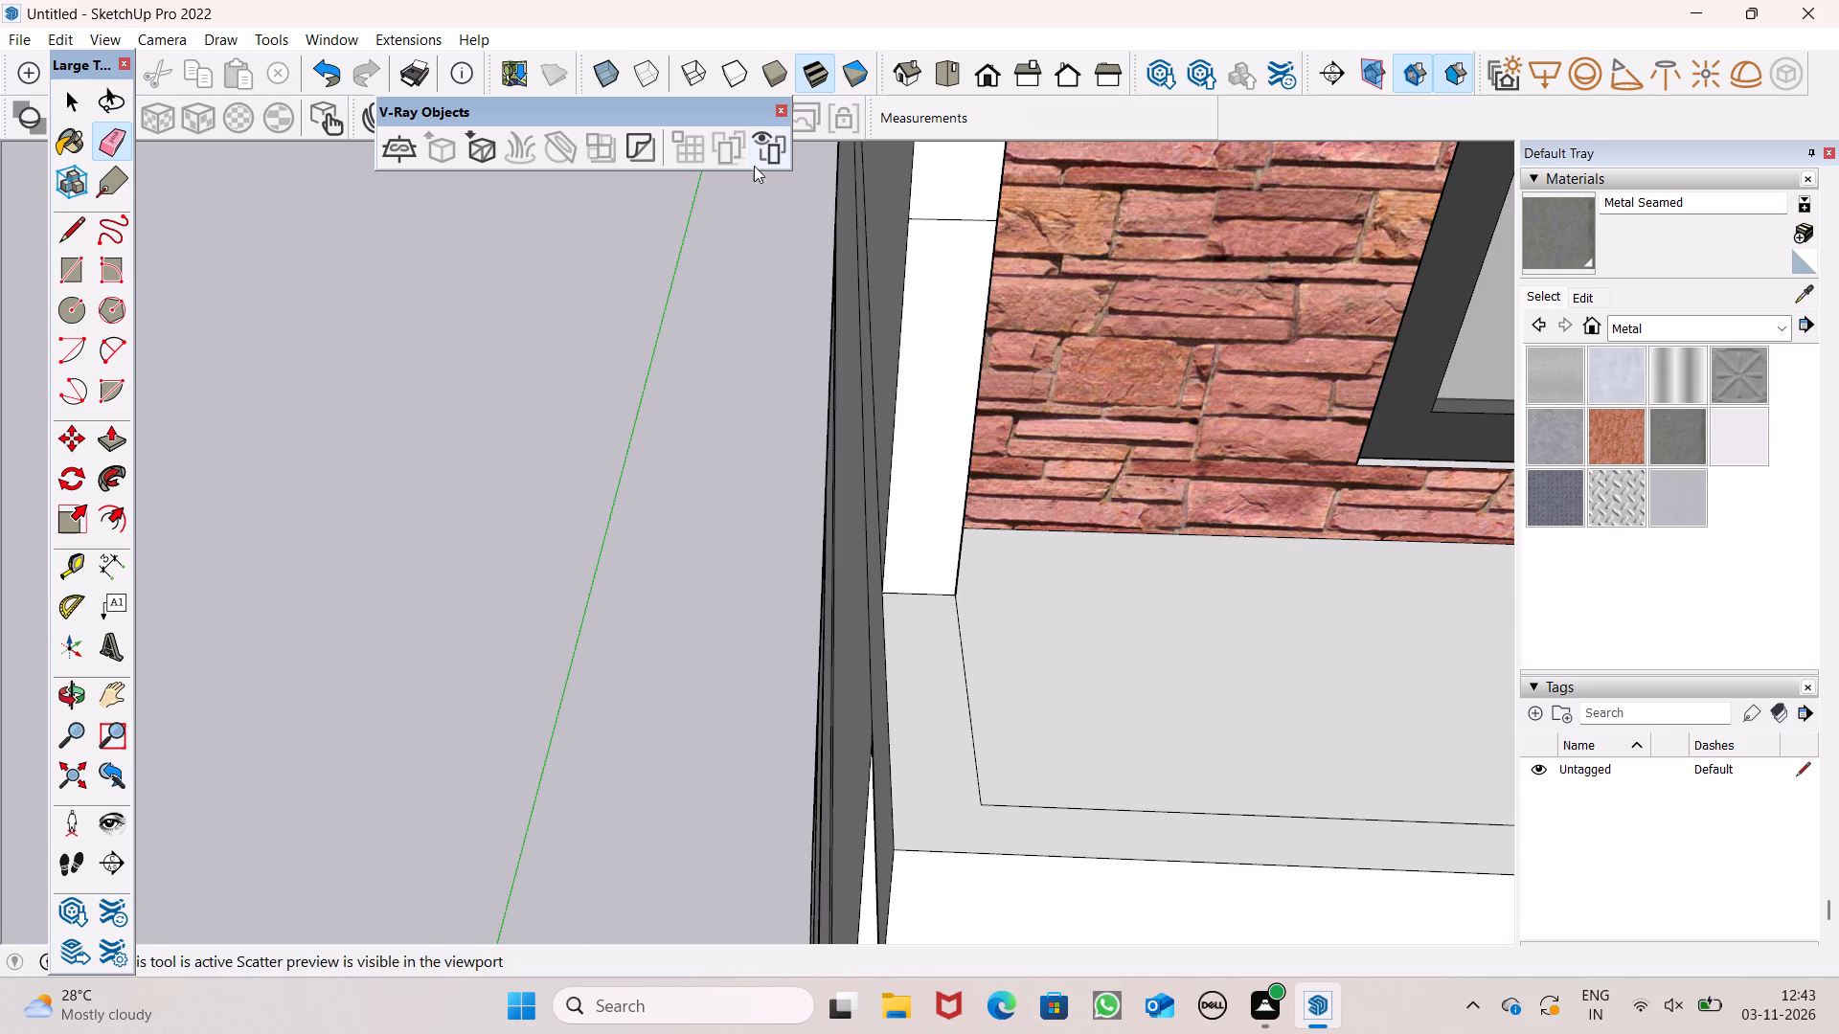
pyautogui.scroll(-5, 754, 166)
pyautogui.scroll(-3, 774, 382)
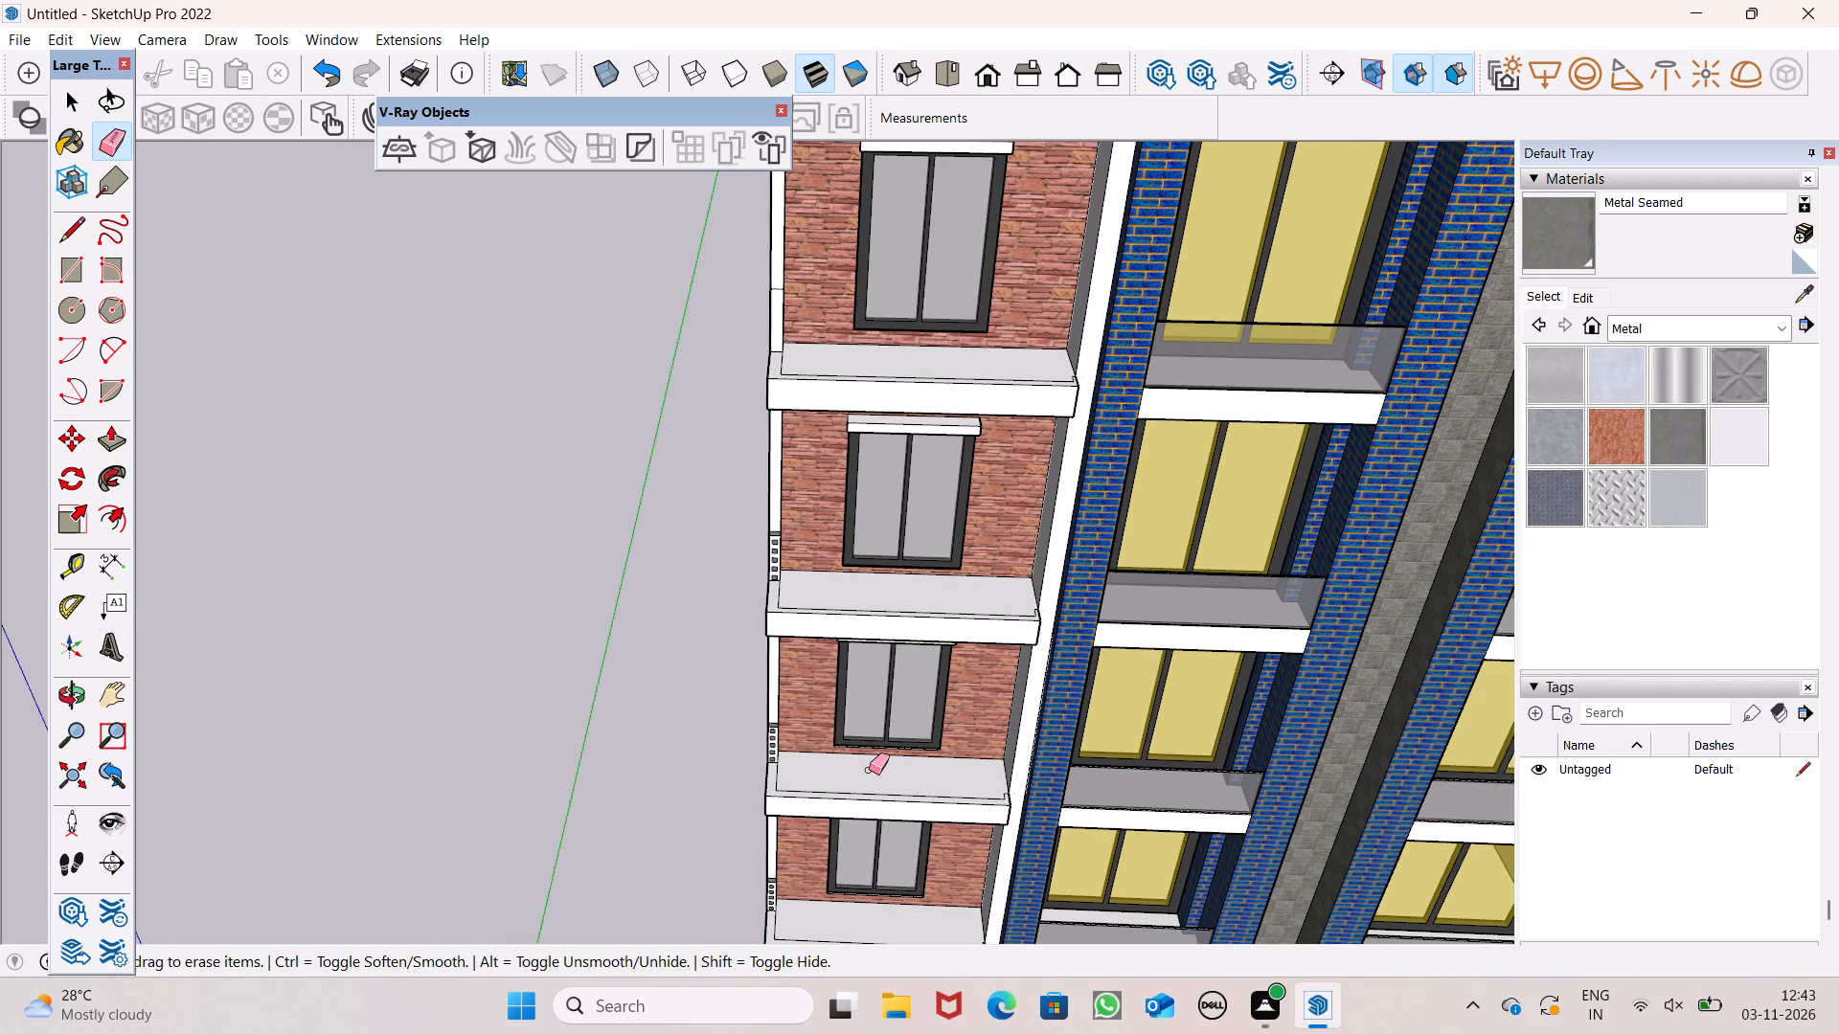
pyautogui.scroll(5, 870, 770)
pyautogui.scroll(-5, 921, 494)
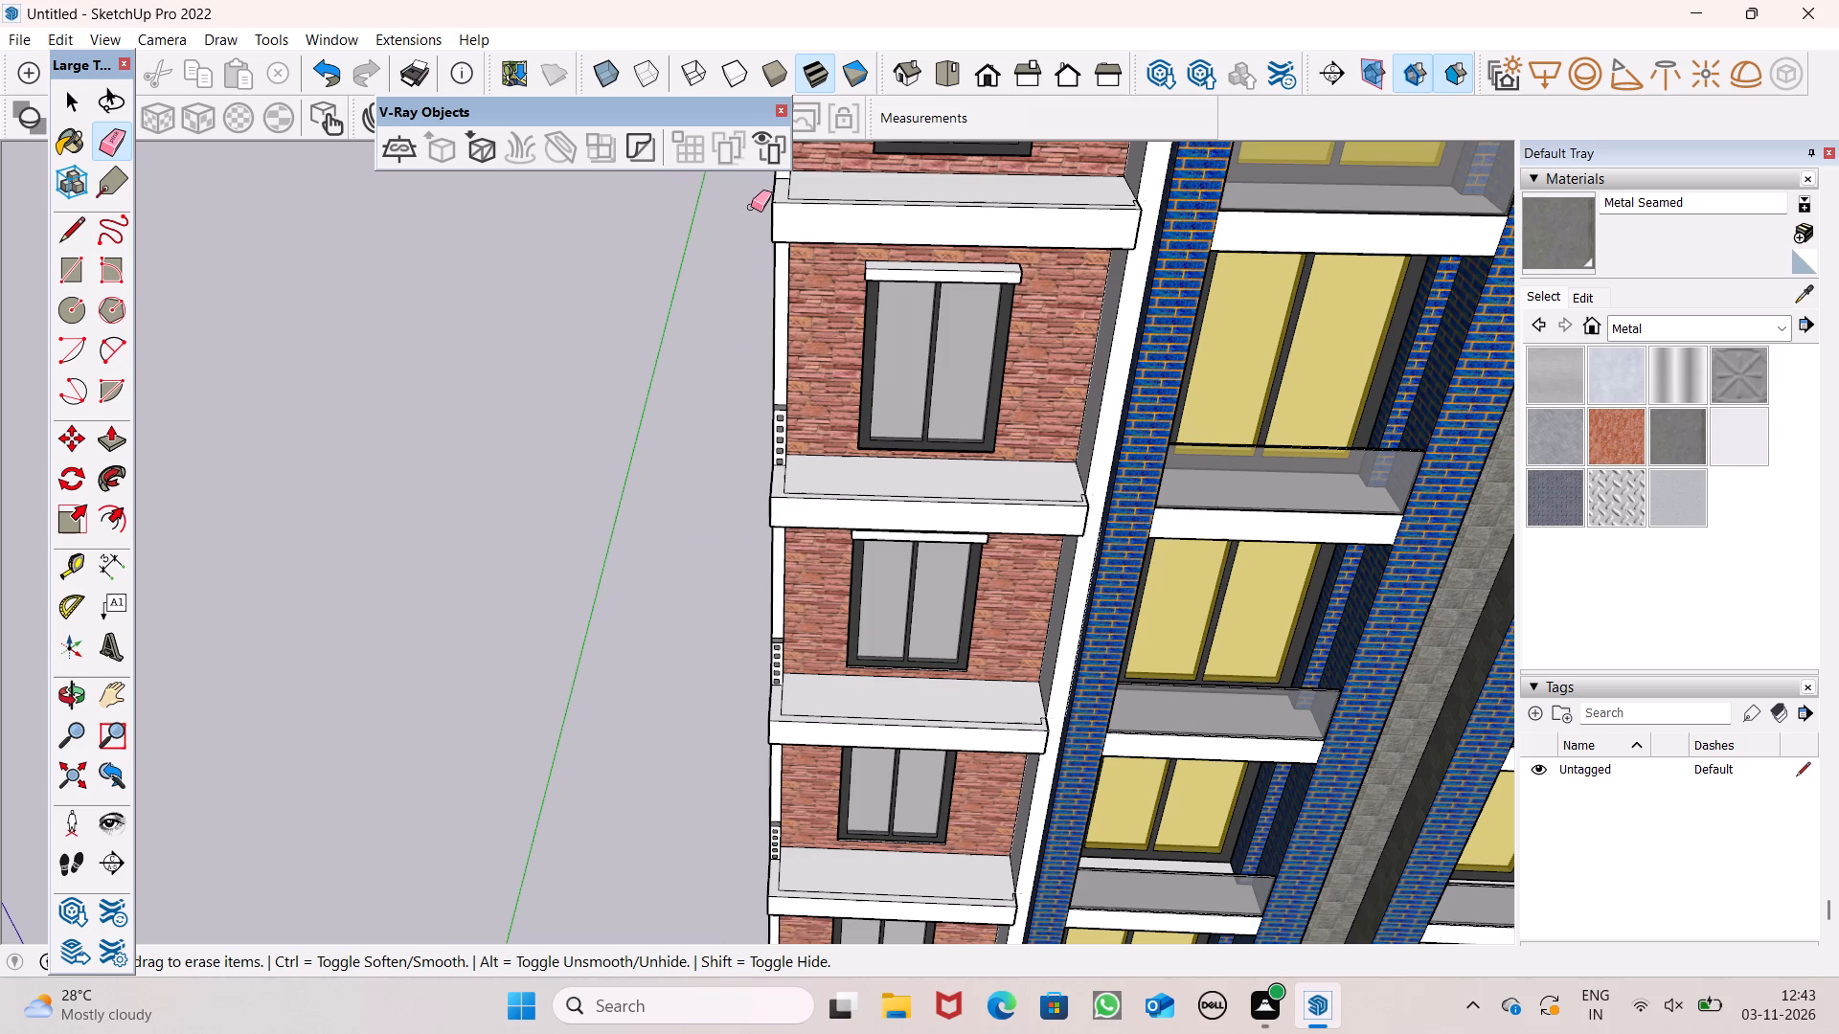
pyautogui.scroll(7, 707, 418)
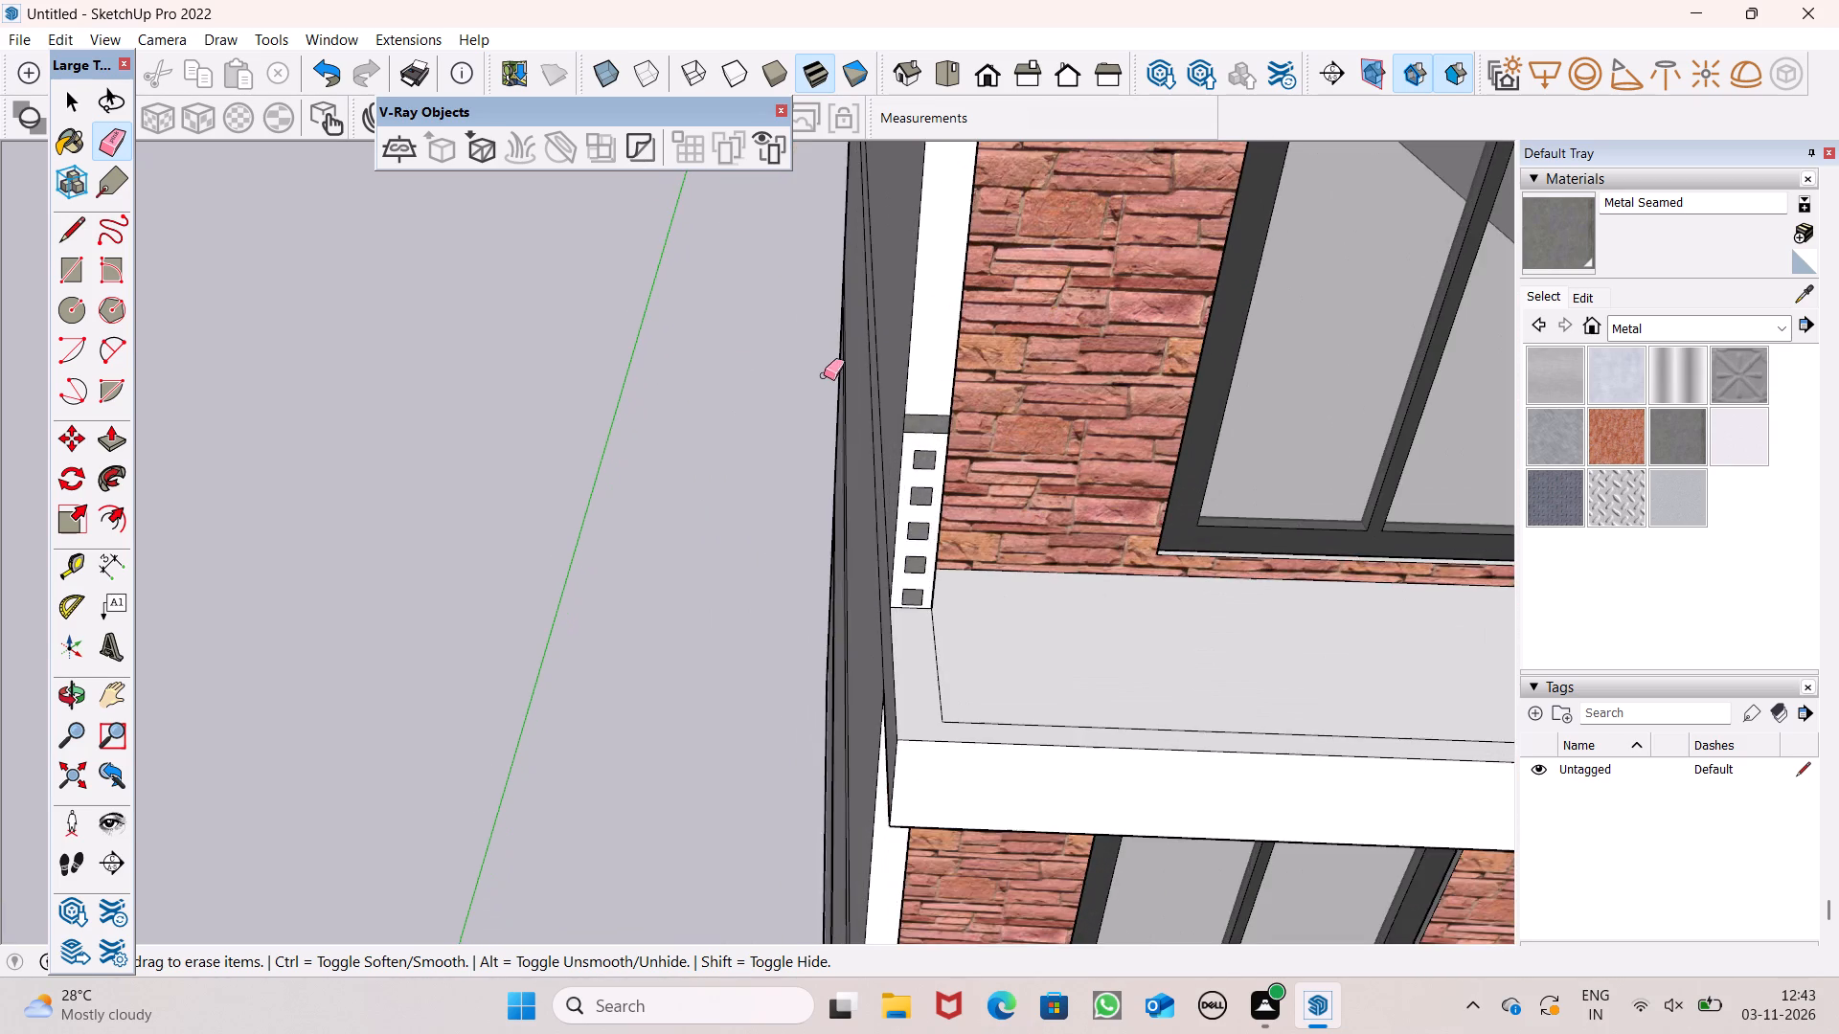
pyautogui.scroll(4, 1041, 534)
pyautogui.scroll(3, 833, 326)
pyautogui.scroll(-6, 826, 367)
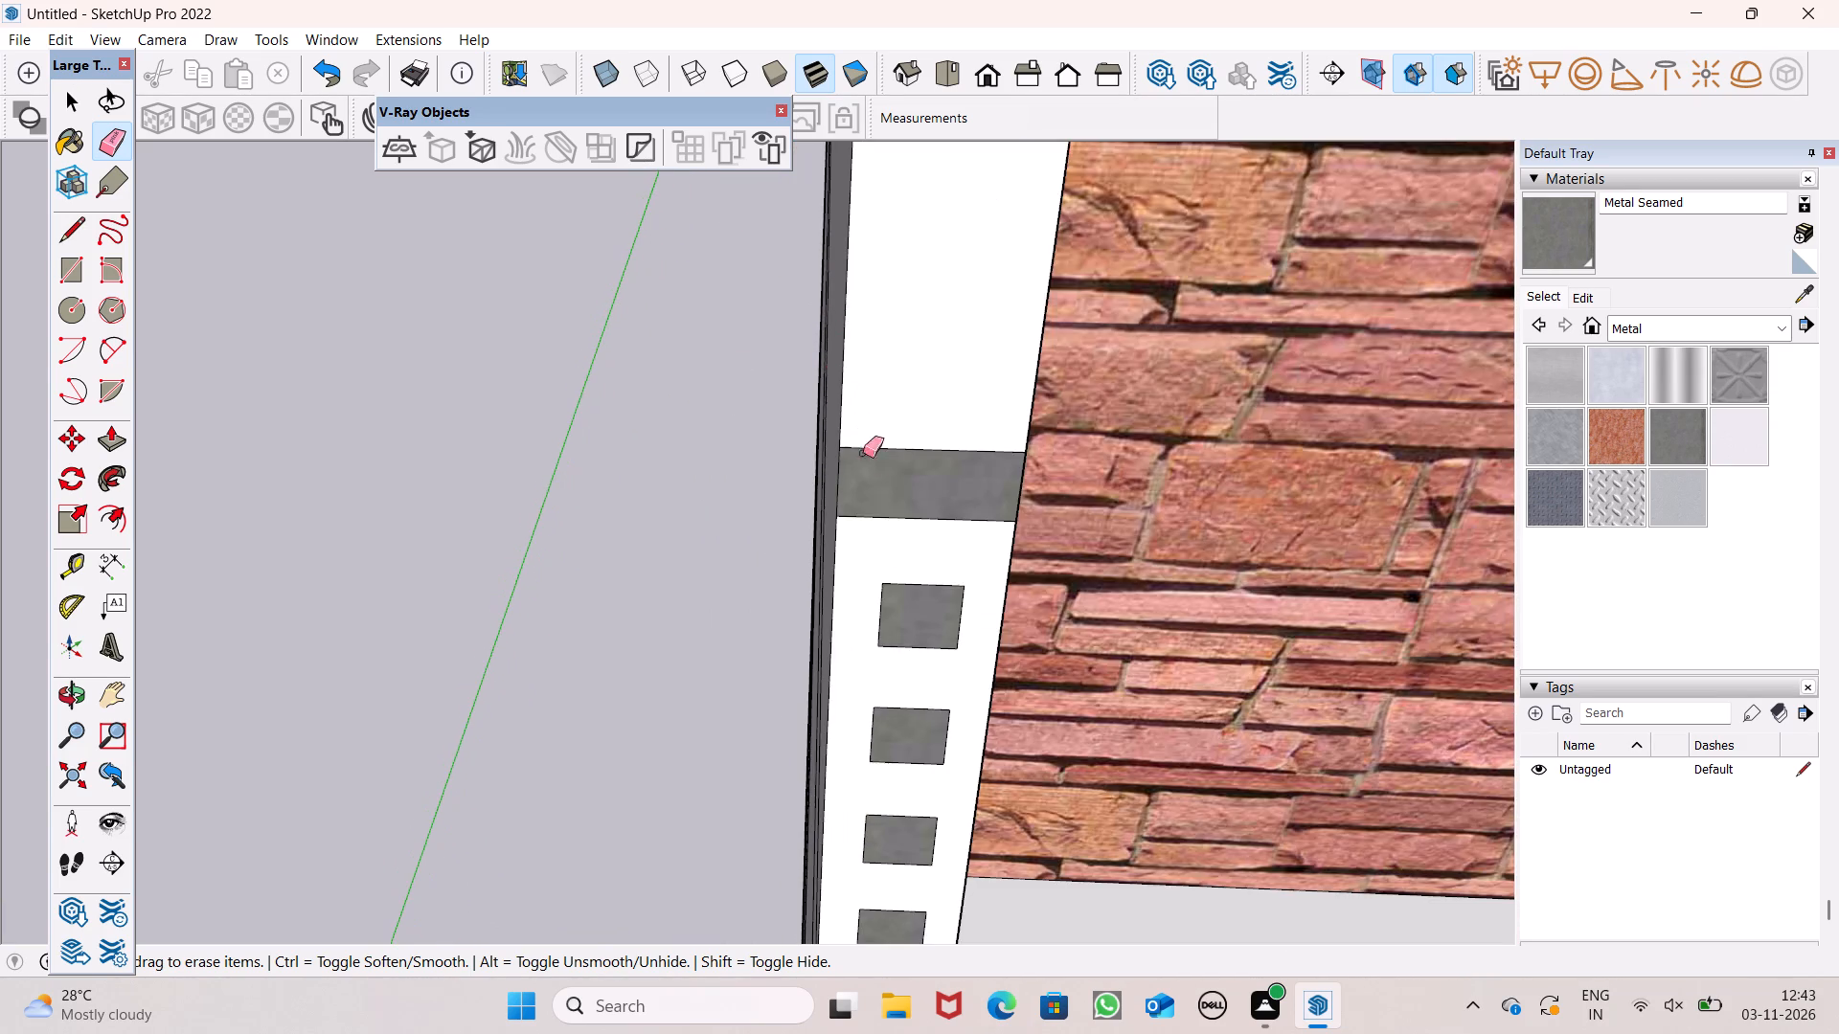
pyautogui.moveTo(880, 474); pyautogui.dragTo(880, 497)
pyautogui.scroll(-4, 864, 344)
pyautogui.scroll(3, 865, 524)
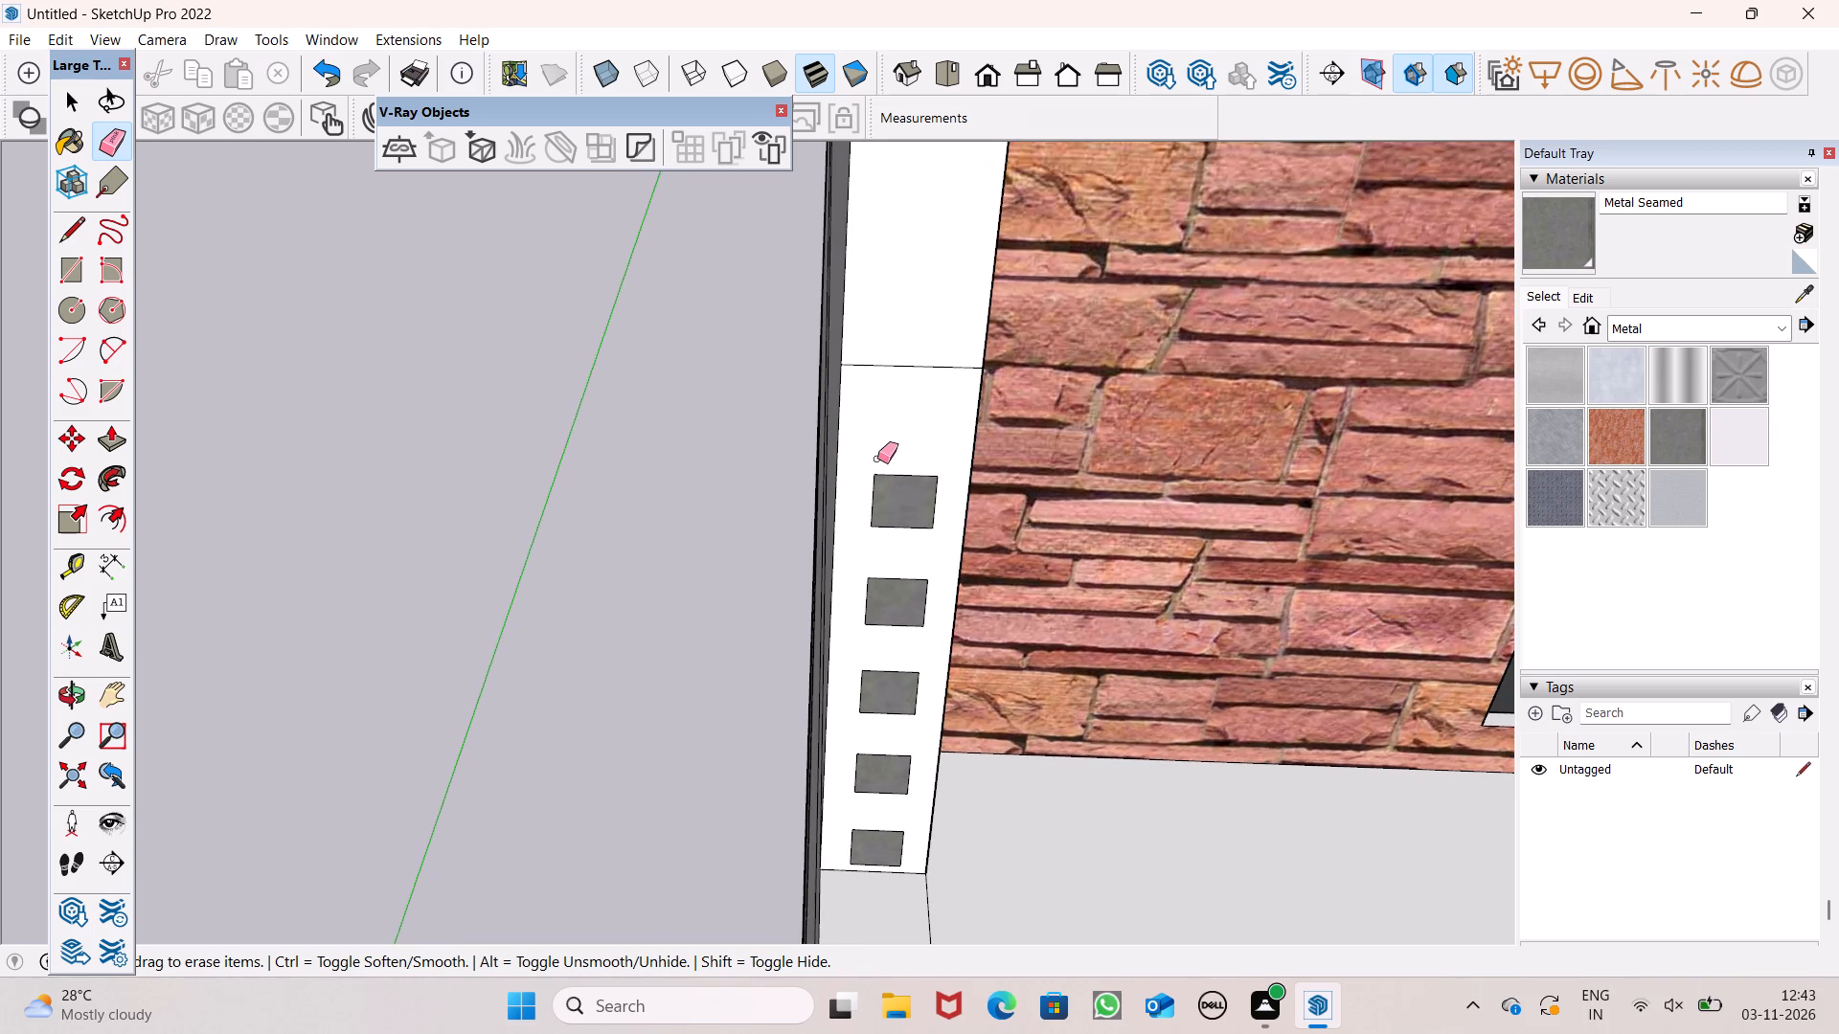
pyautogui.moveTo(880, 459); pyautogui.dragTo(888, 492)
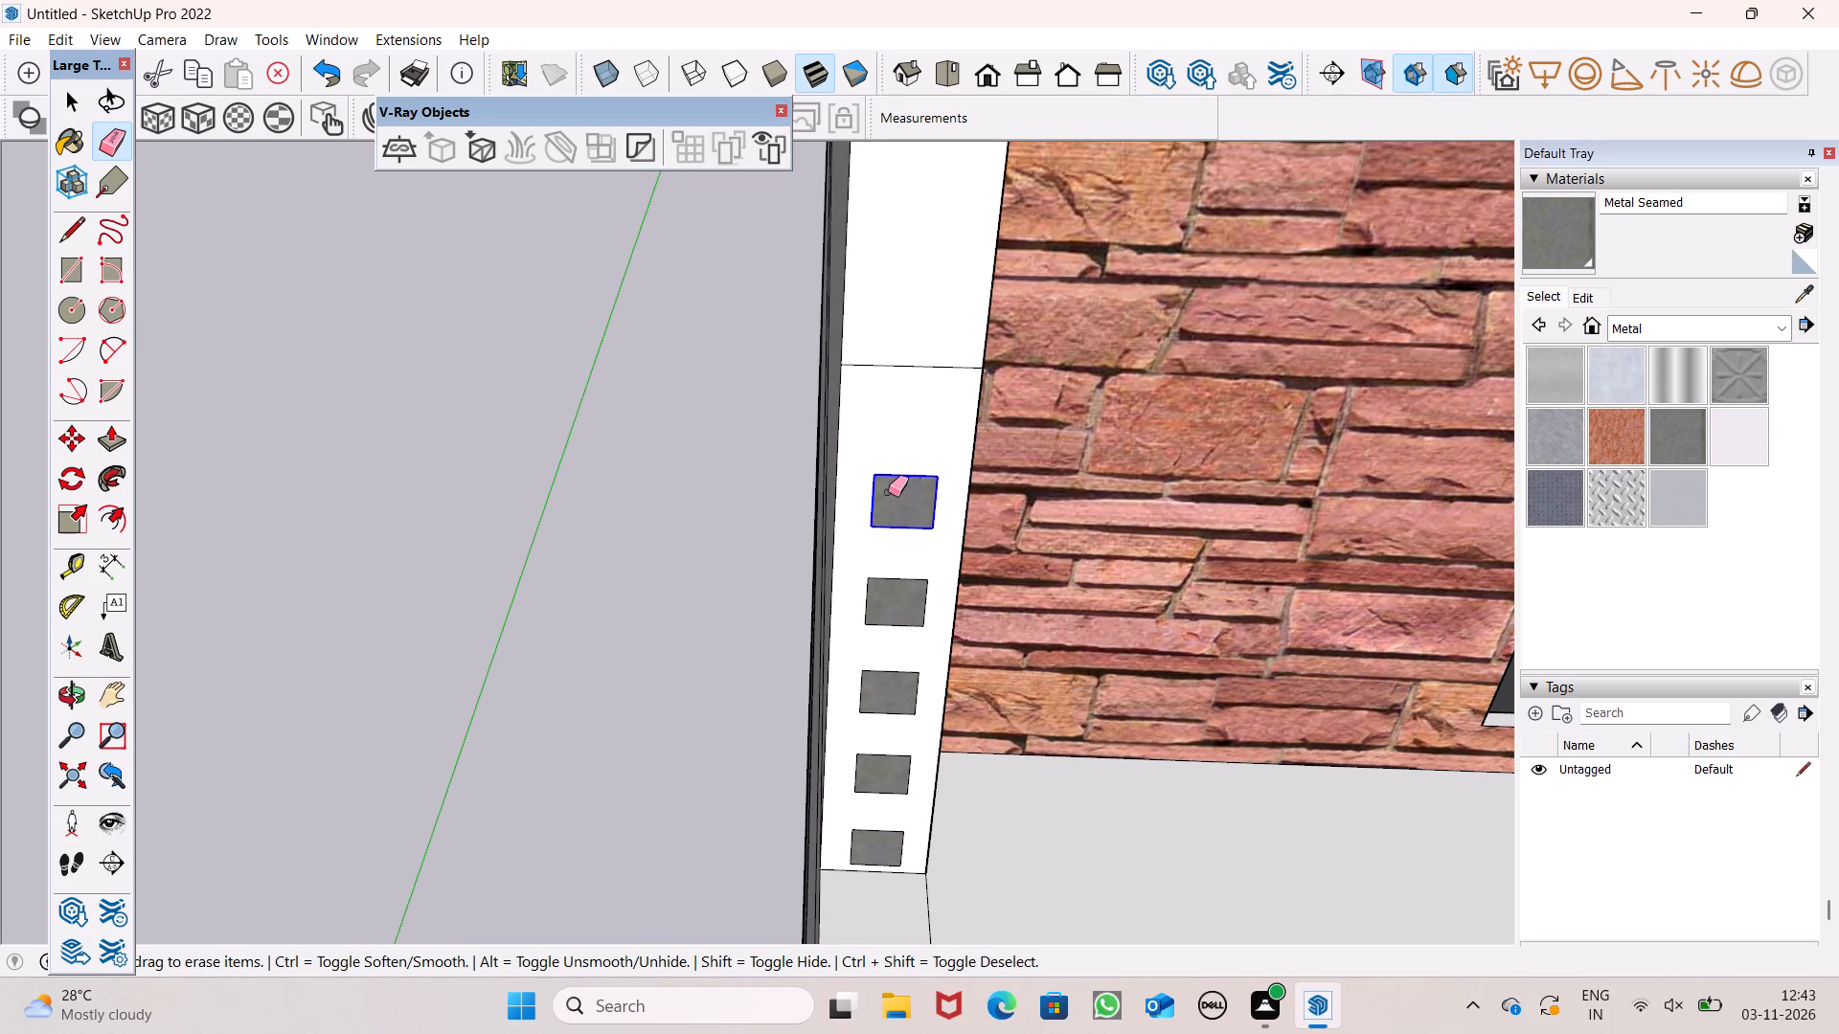
pyautogui.moveTo(888, 492); pyautogui.dragTo(895, 481)
pyautogui.scroll(-9, 880, 334)
pyautogui.scroll(6, 890, 550)
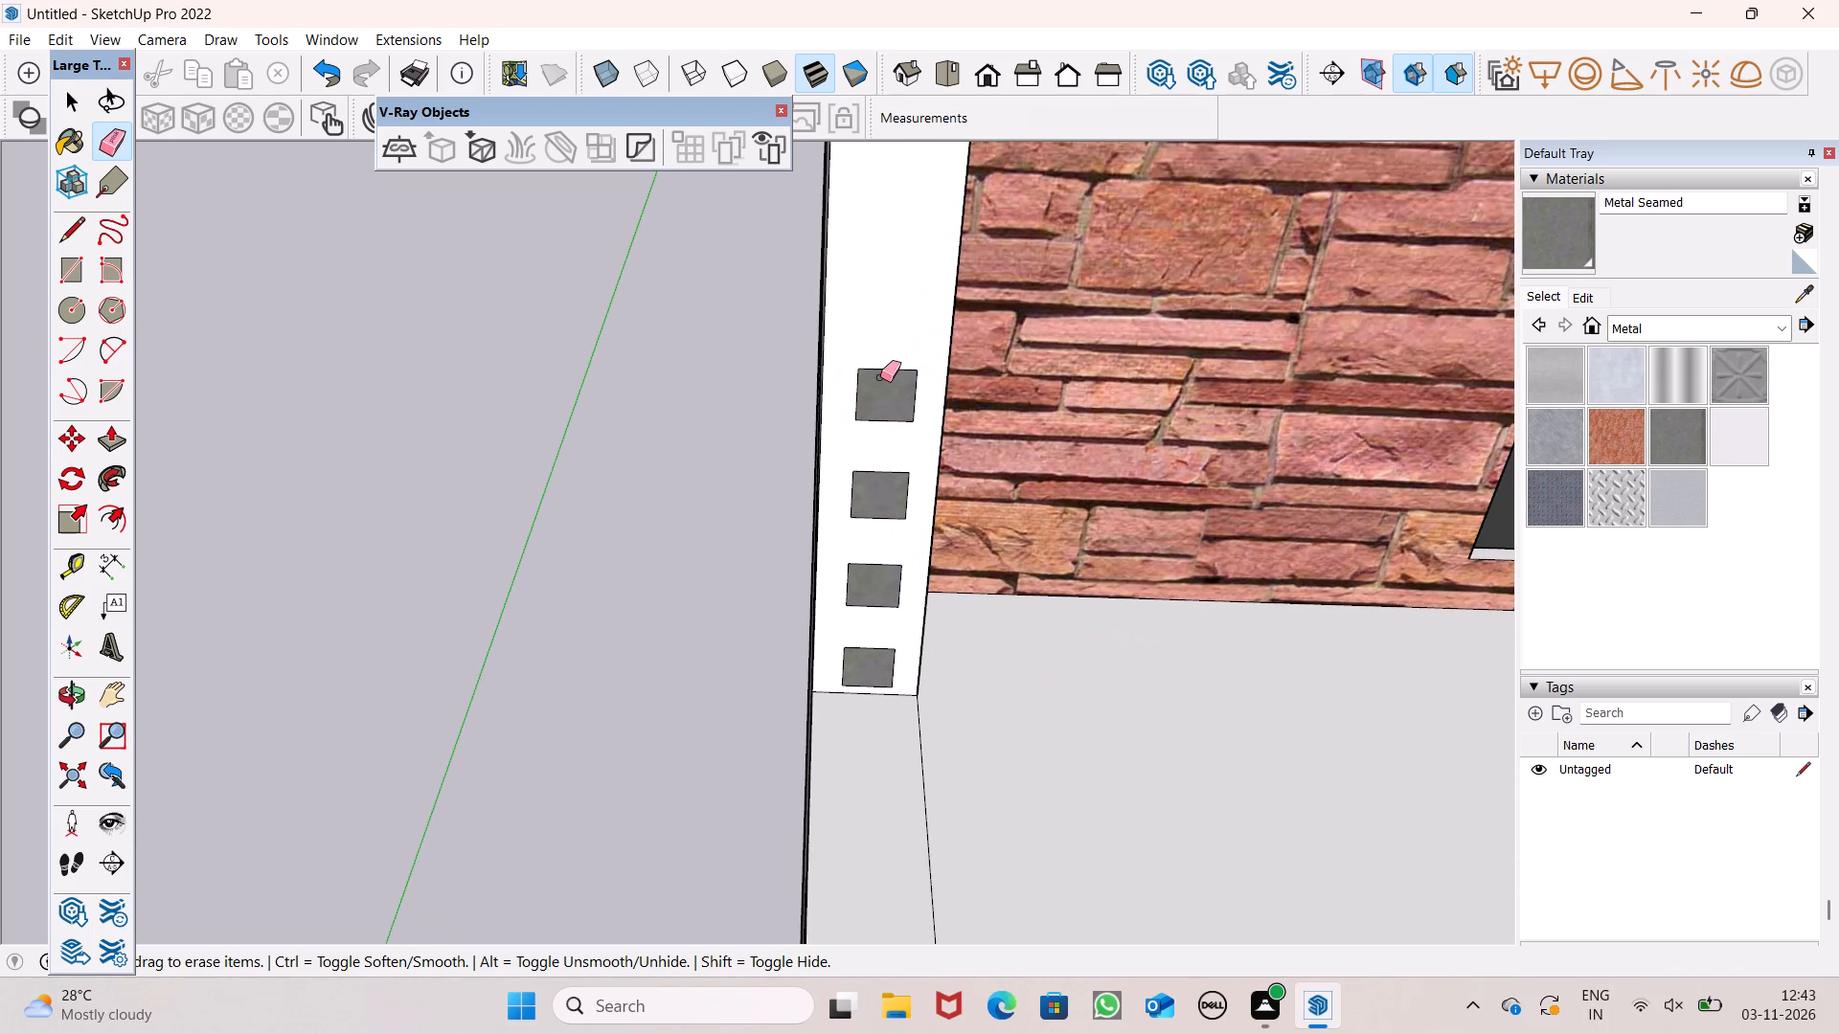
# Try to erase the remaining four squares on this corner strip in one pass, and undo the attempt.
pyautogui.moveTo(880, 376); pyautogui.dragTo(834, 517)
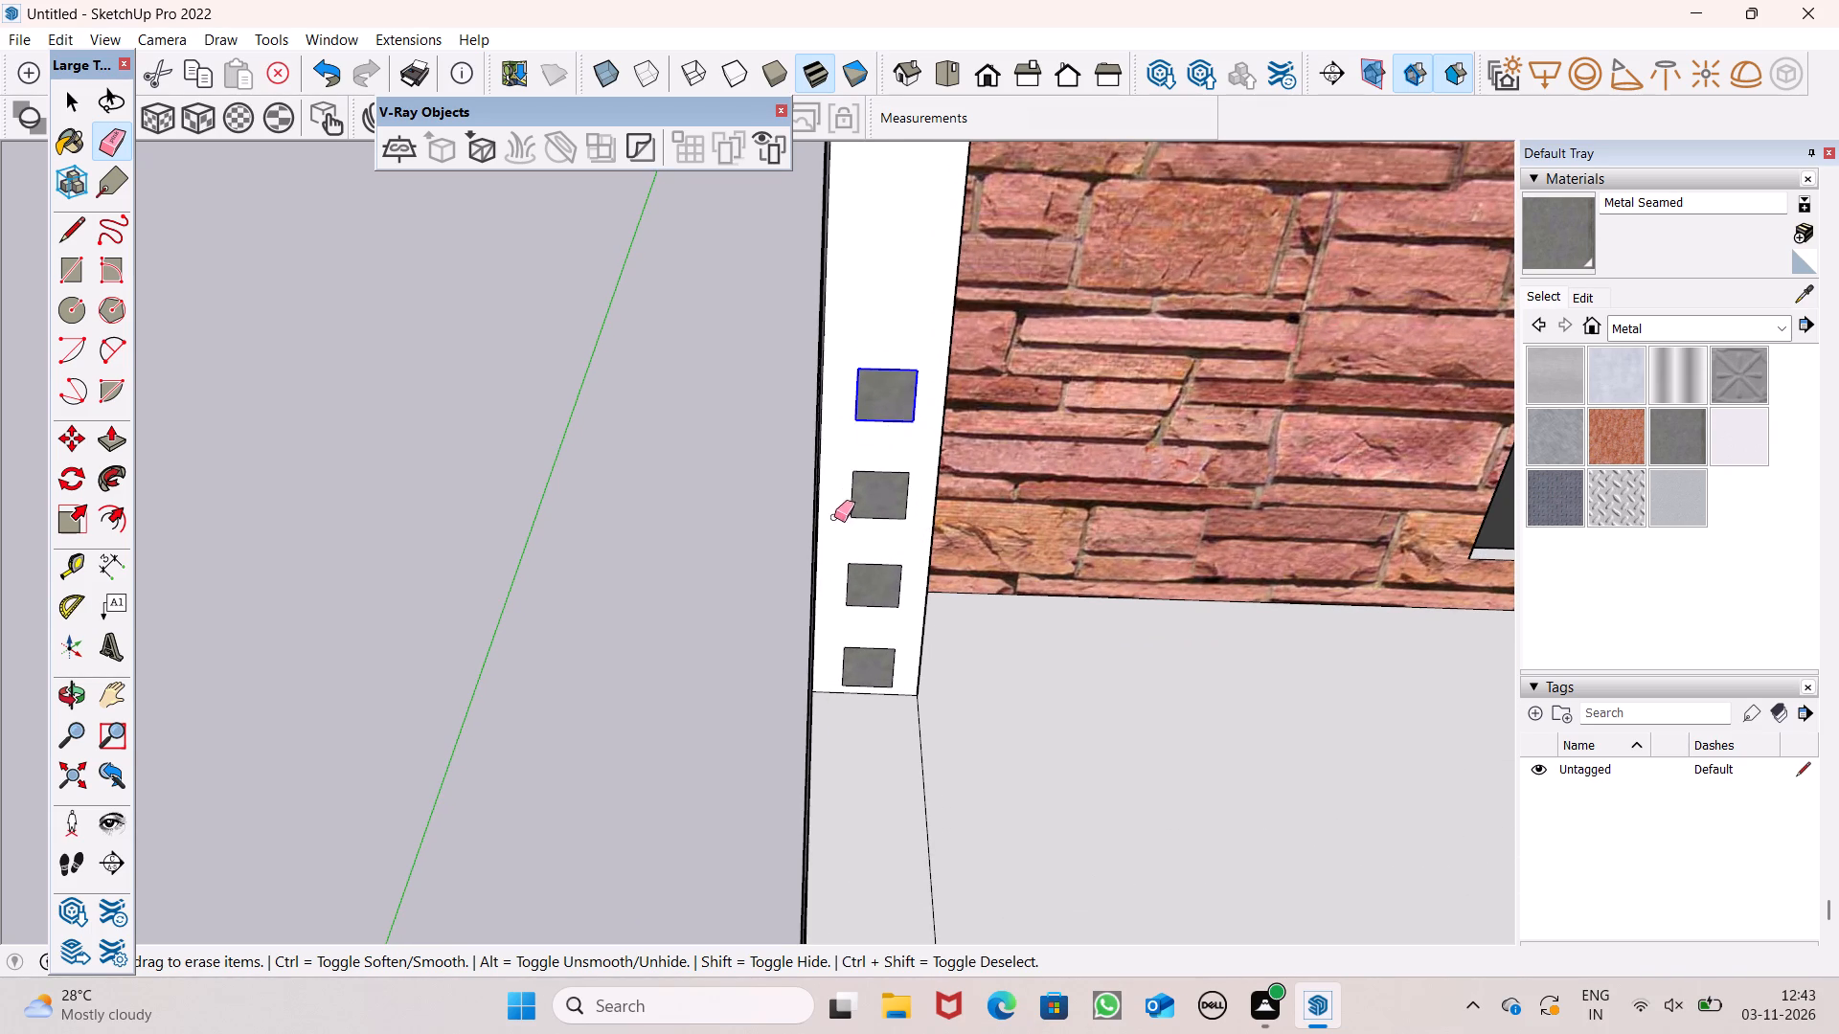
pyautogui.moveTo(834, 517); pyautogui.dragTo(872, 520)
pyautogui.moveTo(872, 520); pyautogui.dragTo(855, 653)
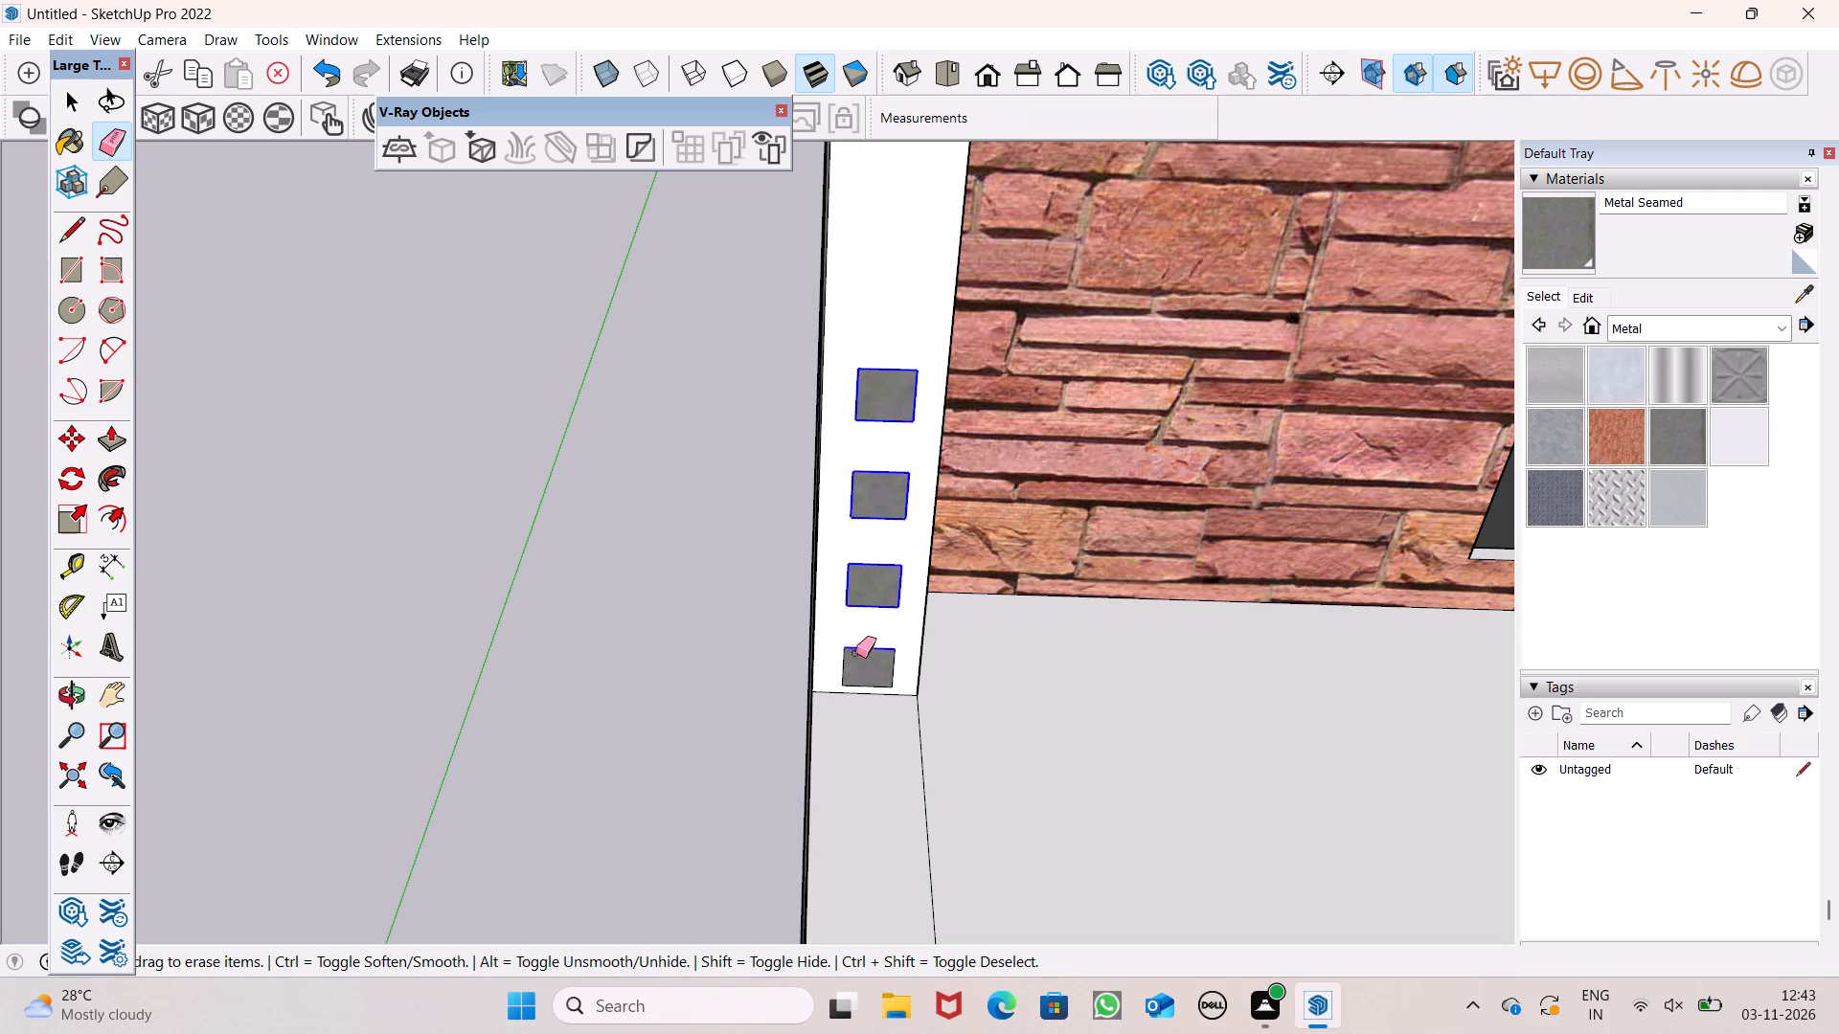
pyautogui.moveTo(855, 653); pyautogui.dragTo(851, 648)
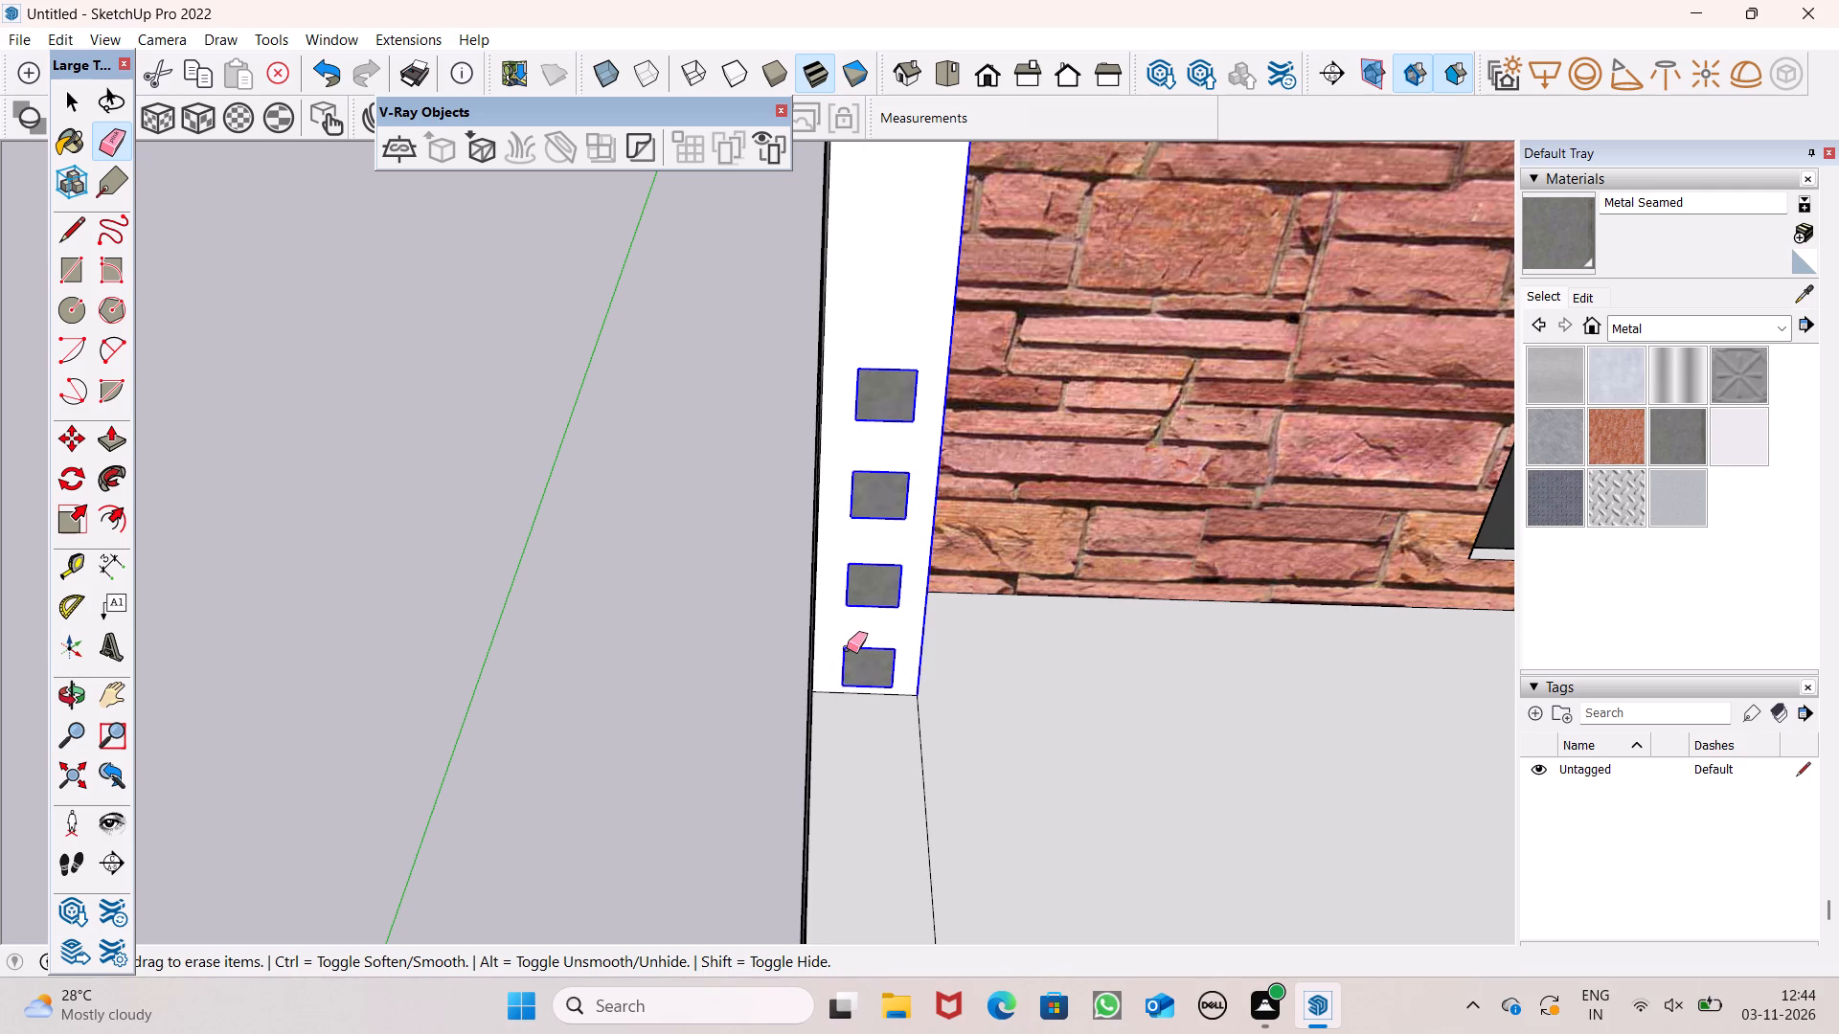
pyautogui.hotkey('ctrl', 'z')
# Erase the upper three of the remaining squares and the bottom square on this corner strip, keeping the white face.
pyautogui.moveTo(851, 575); pyautogui.dragTo(855, 586)
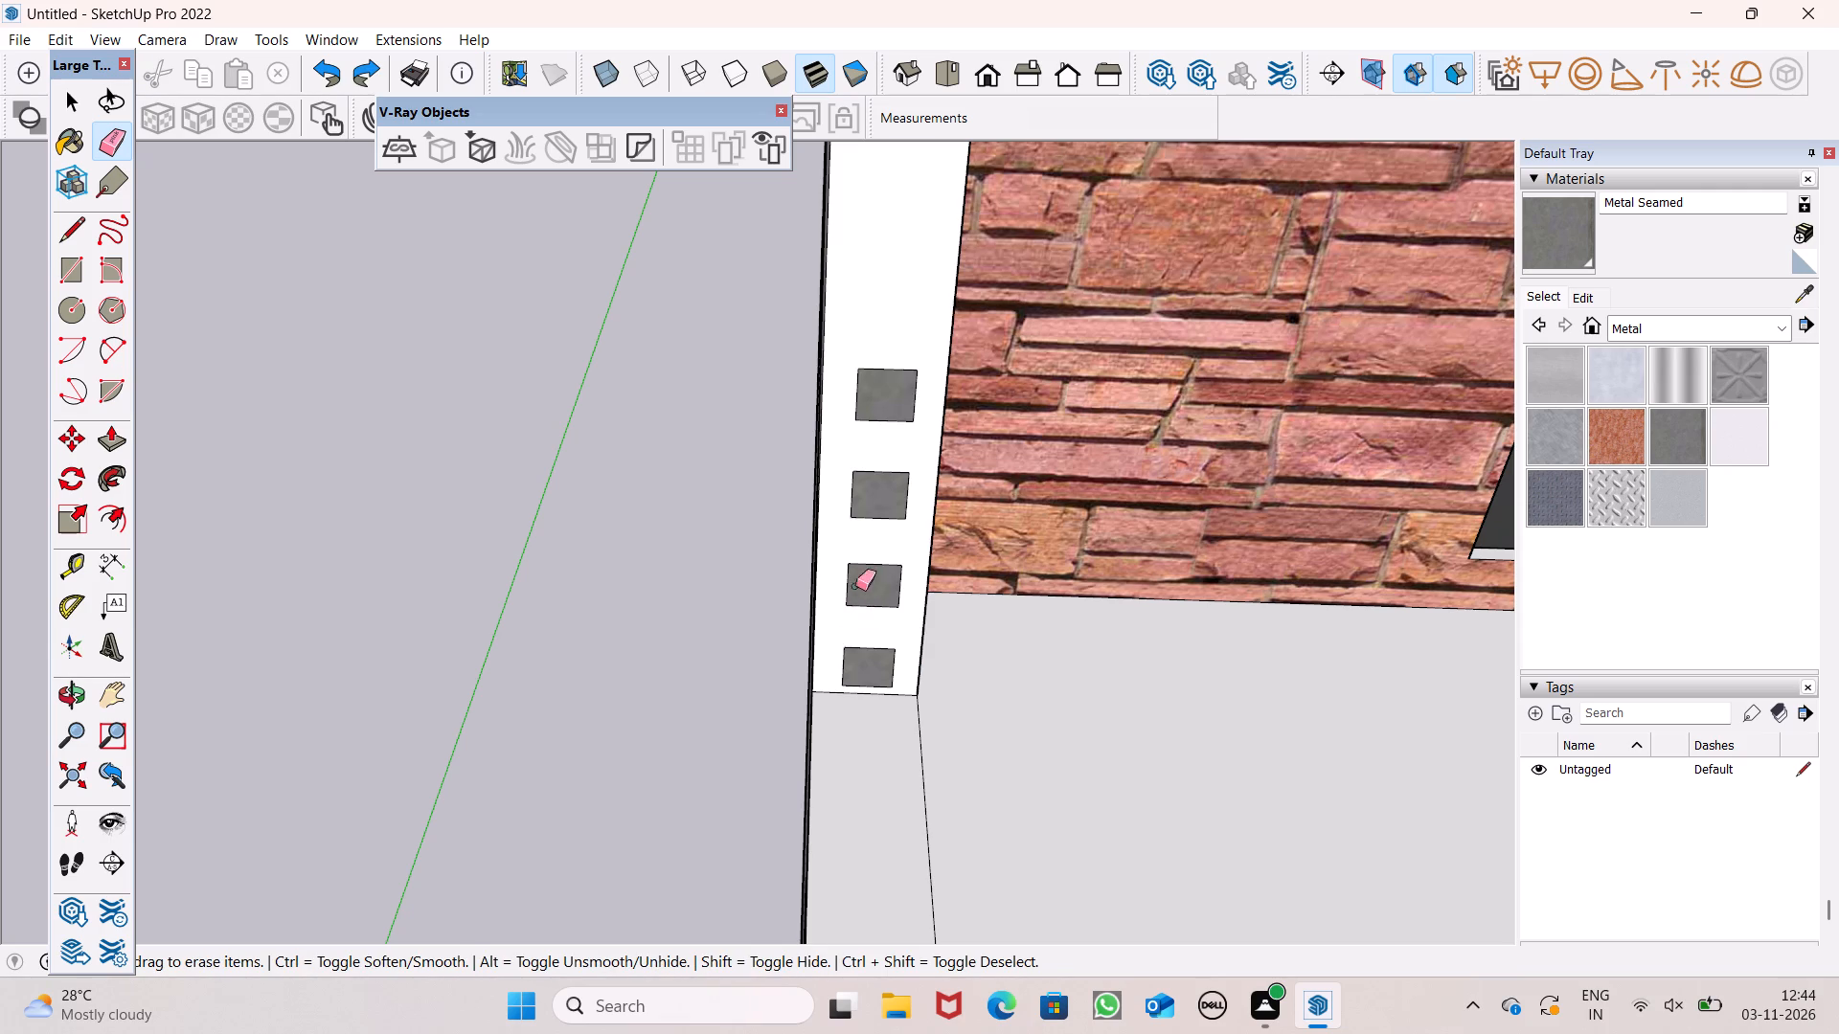
pyautogui.moveTo(855, 586); pyautogui.dragTo(859, 473)
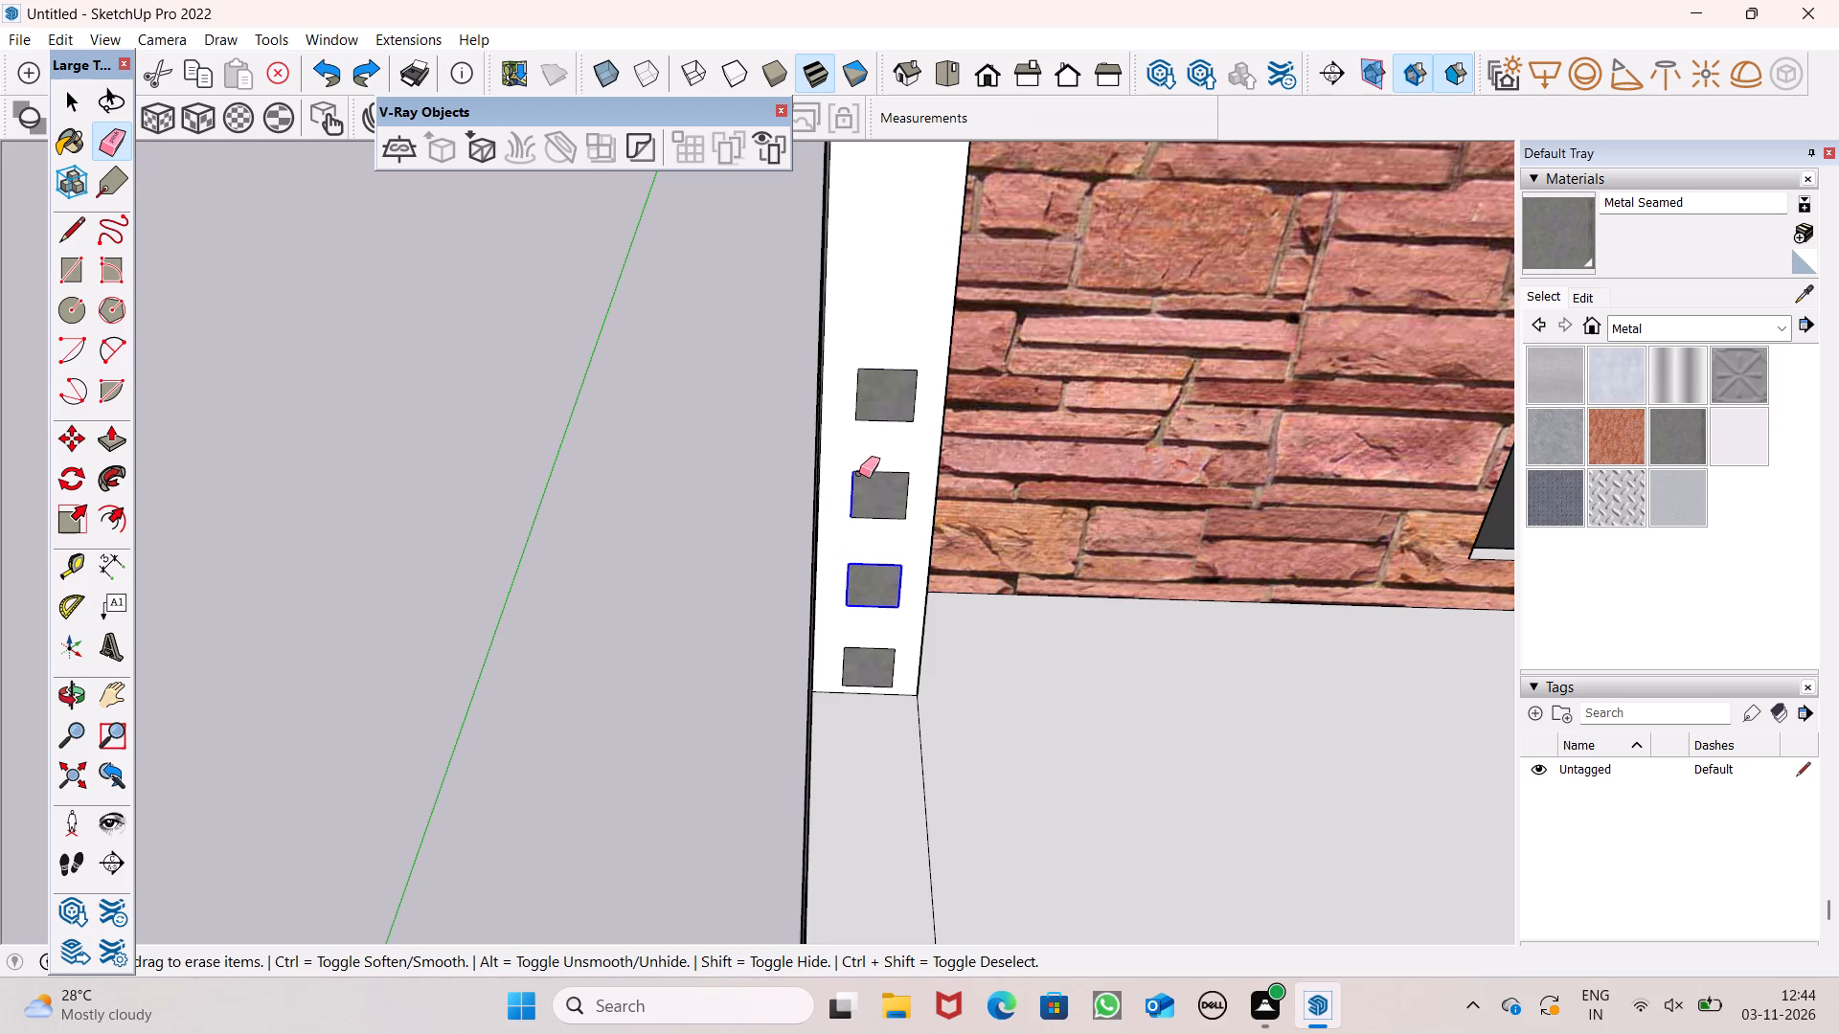
pyautogui.moveTo(859, 473); pyautogui.dragTo(846, 326)
pyautogui.moveTo(846, 326); pyautogui.dragTo(910, 378)
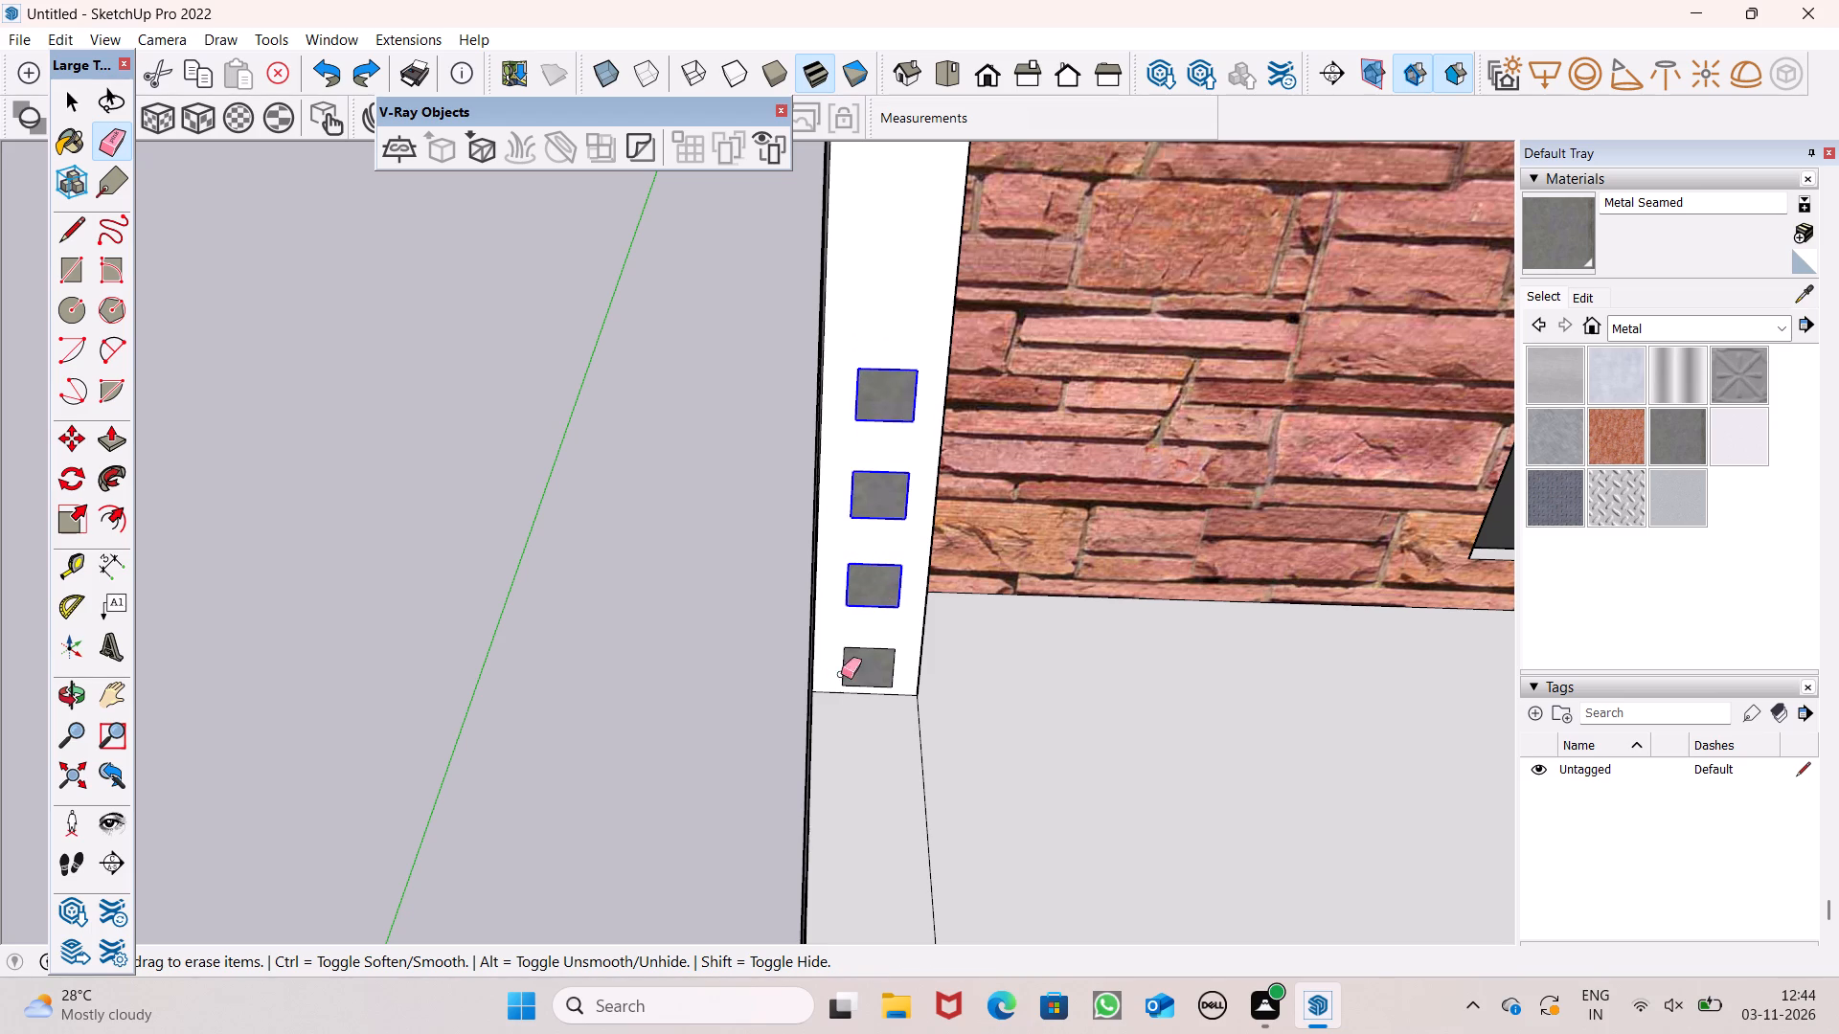
pyautogui.moveTo(859, 656); pyautogui.dragTo(874, 684)
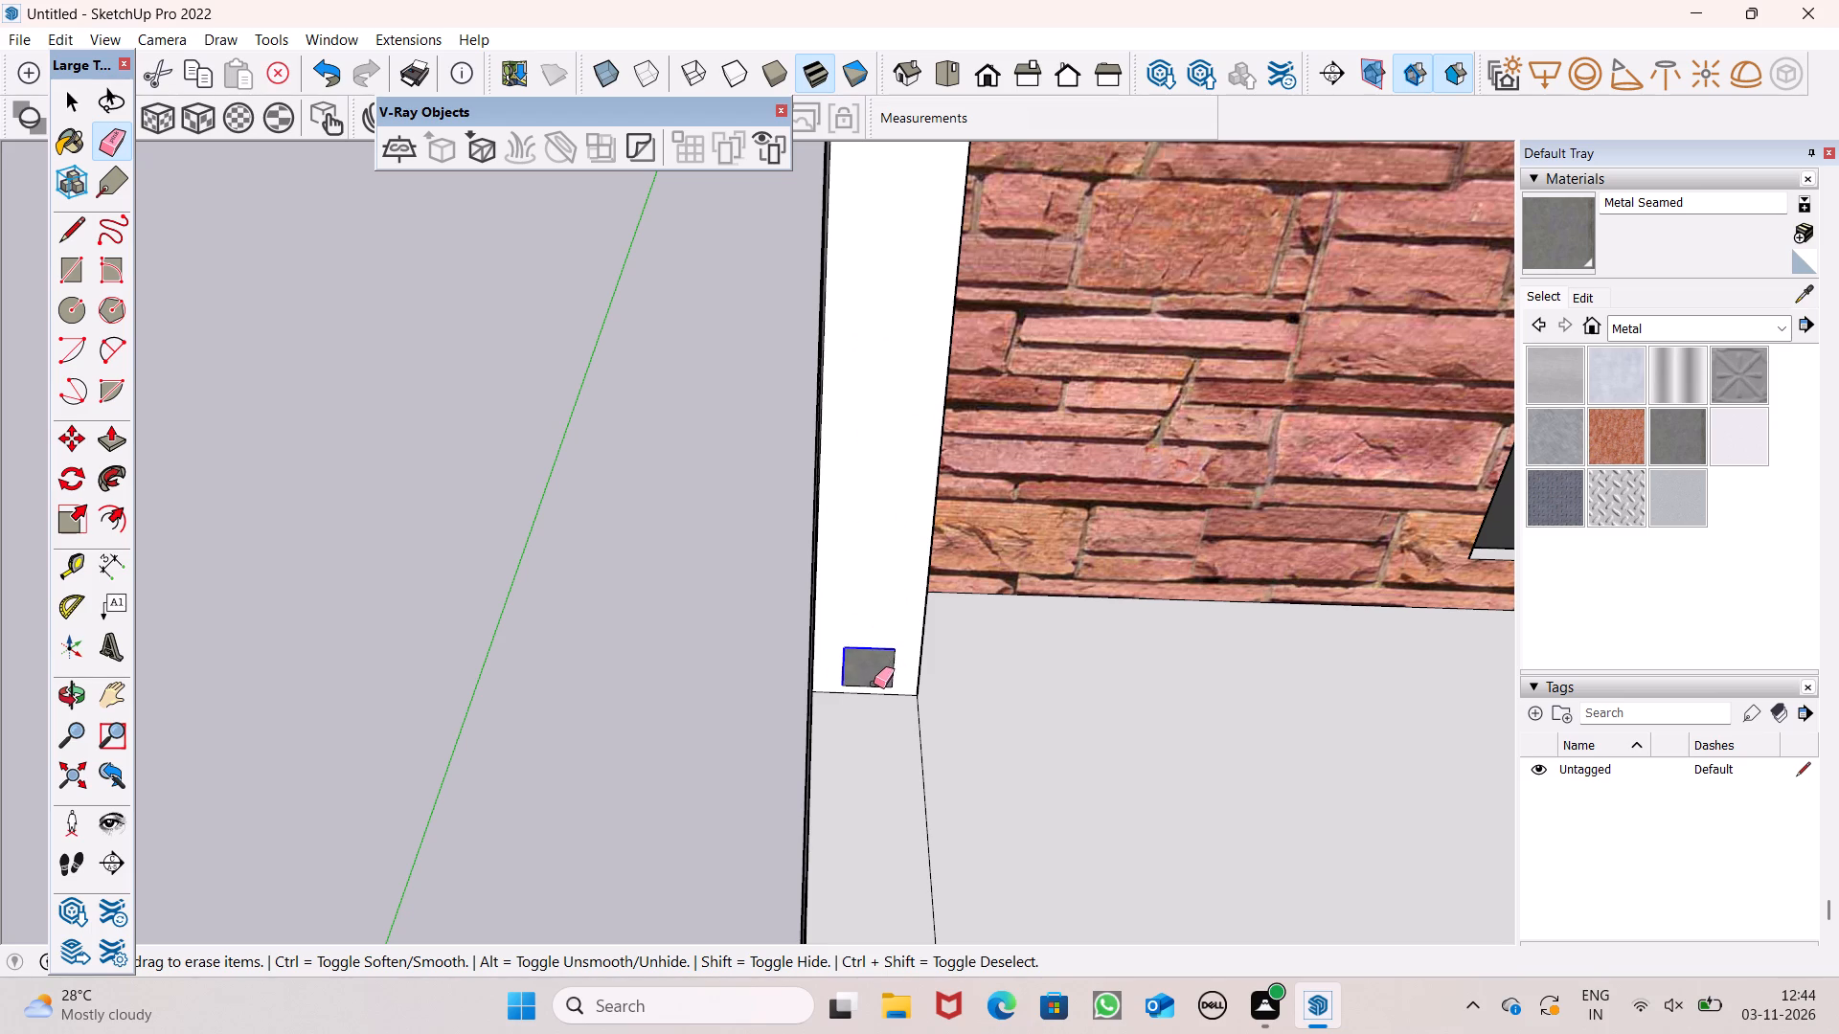
pyautogui.moveTo(874, 684); pyautogui.dragTo(858, 686)
pyautogui.moveTo(858, 686); pyautogui.dragTo(850, 680)
# On the next floor down, erase the band's lower edge and the horizontal edges of the corner strip's upper four squares.
pyautogui.scroll(-7, 888, 406)
pyautogui.scroll(-7, 816, 325)
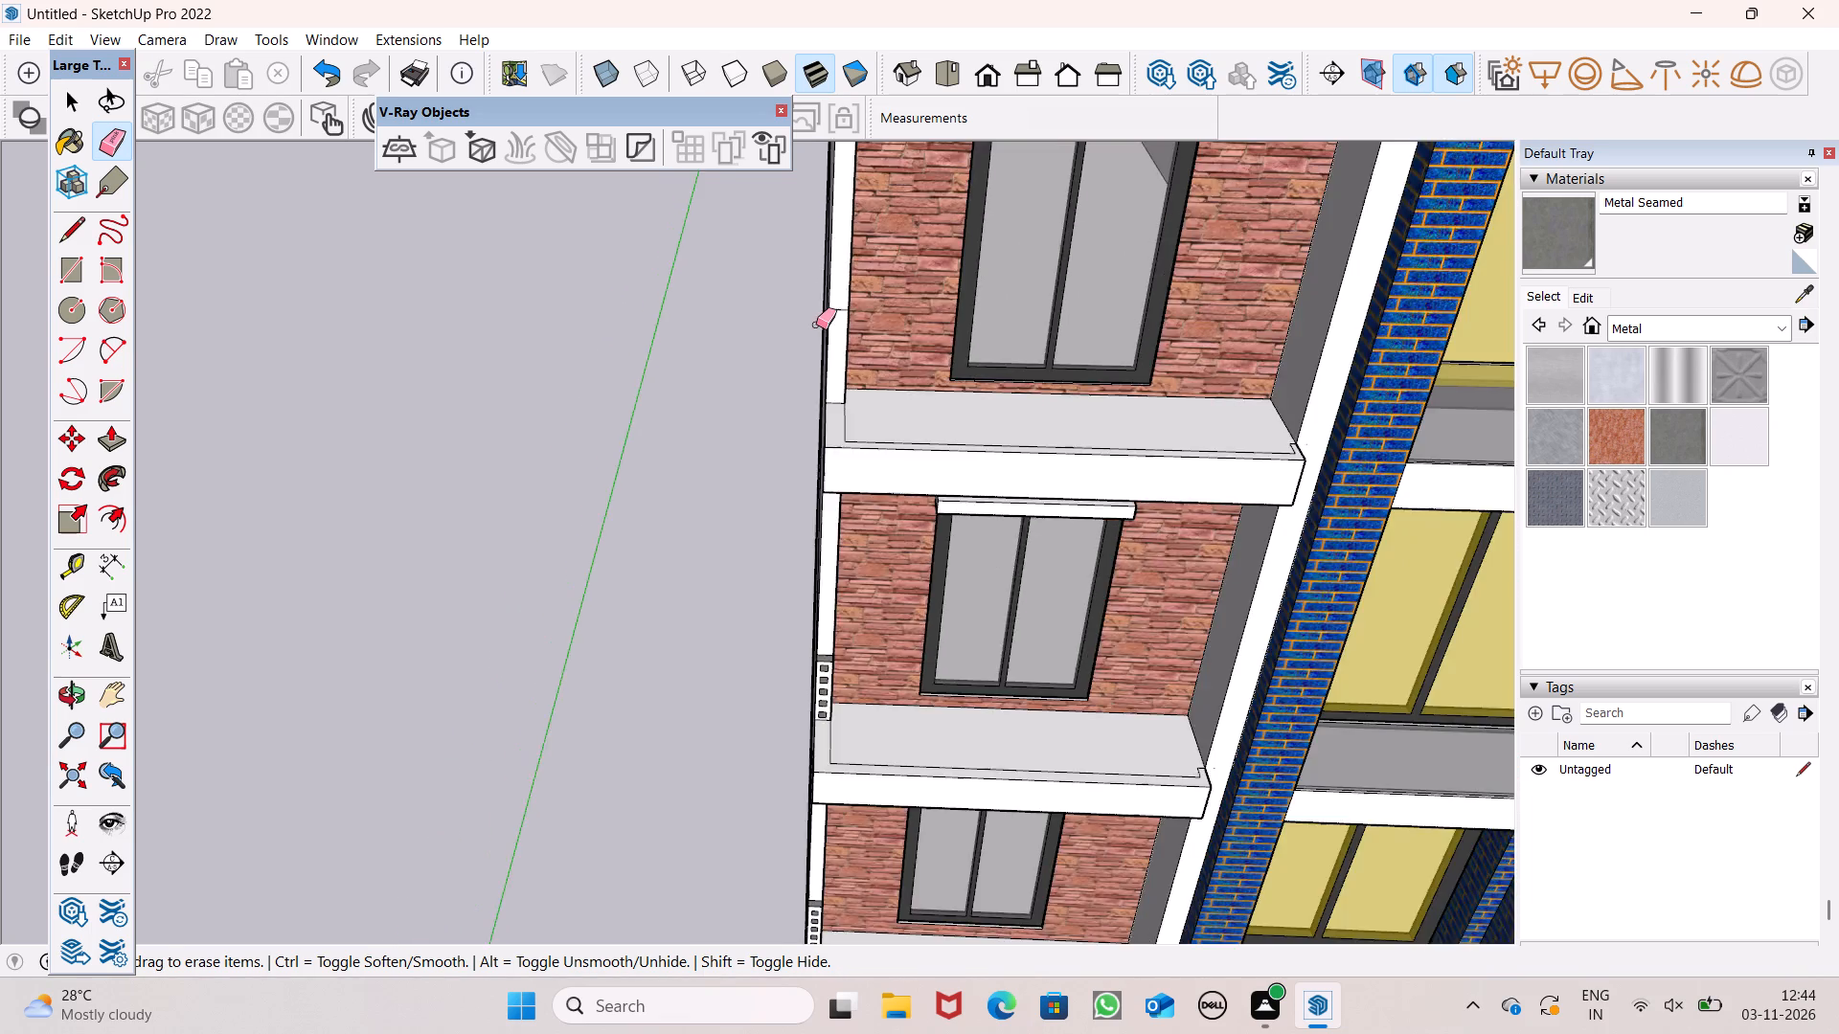
pyautogui.scroll(-5, 816, 325)
pyautogui.scroll(9, 835, 762)
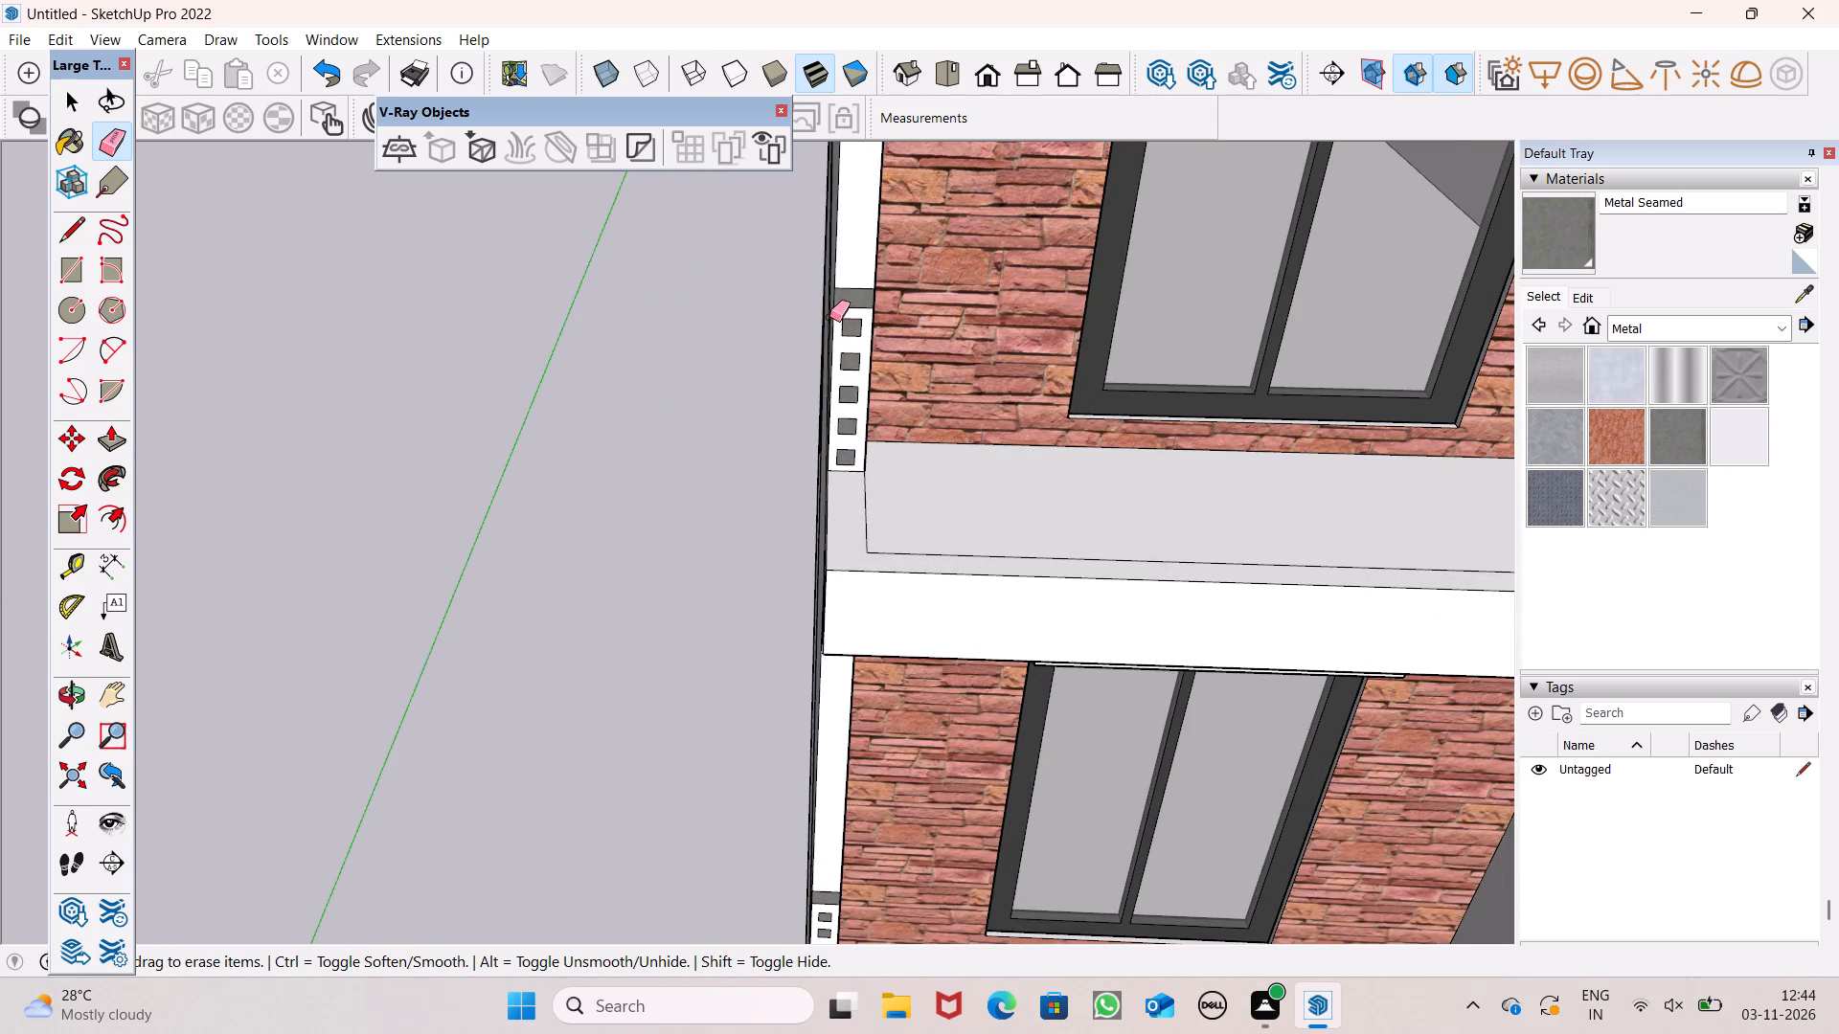
pyautogui.scroll(8, 829, 317)
pyautogui.moveTo(860, 298); pyautogui.dragTo(845, 358)
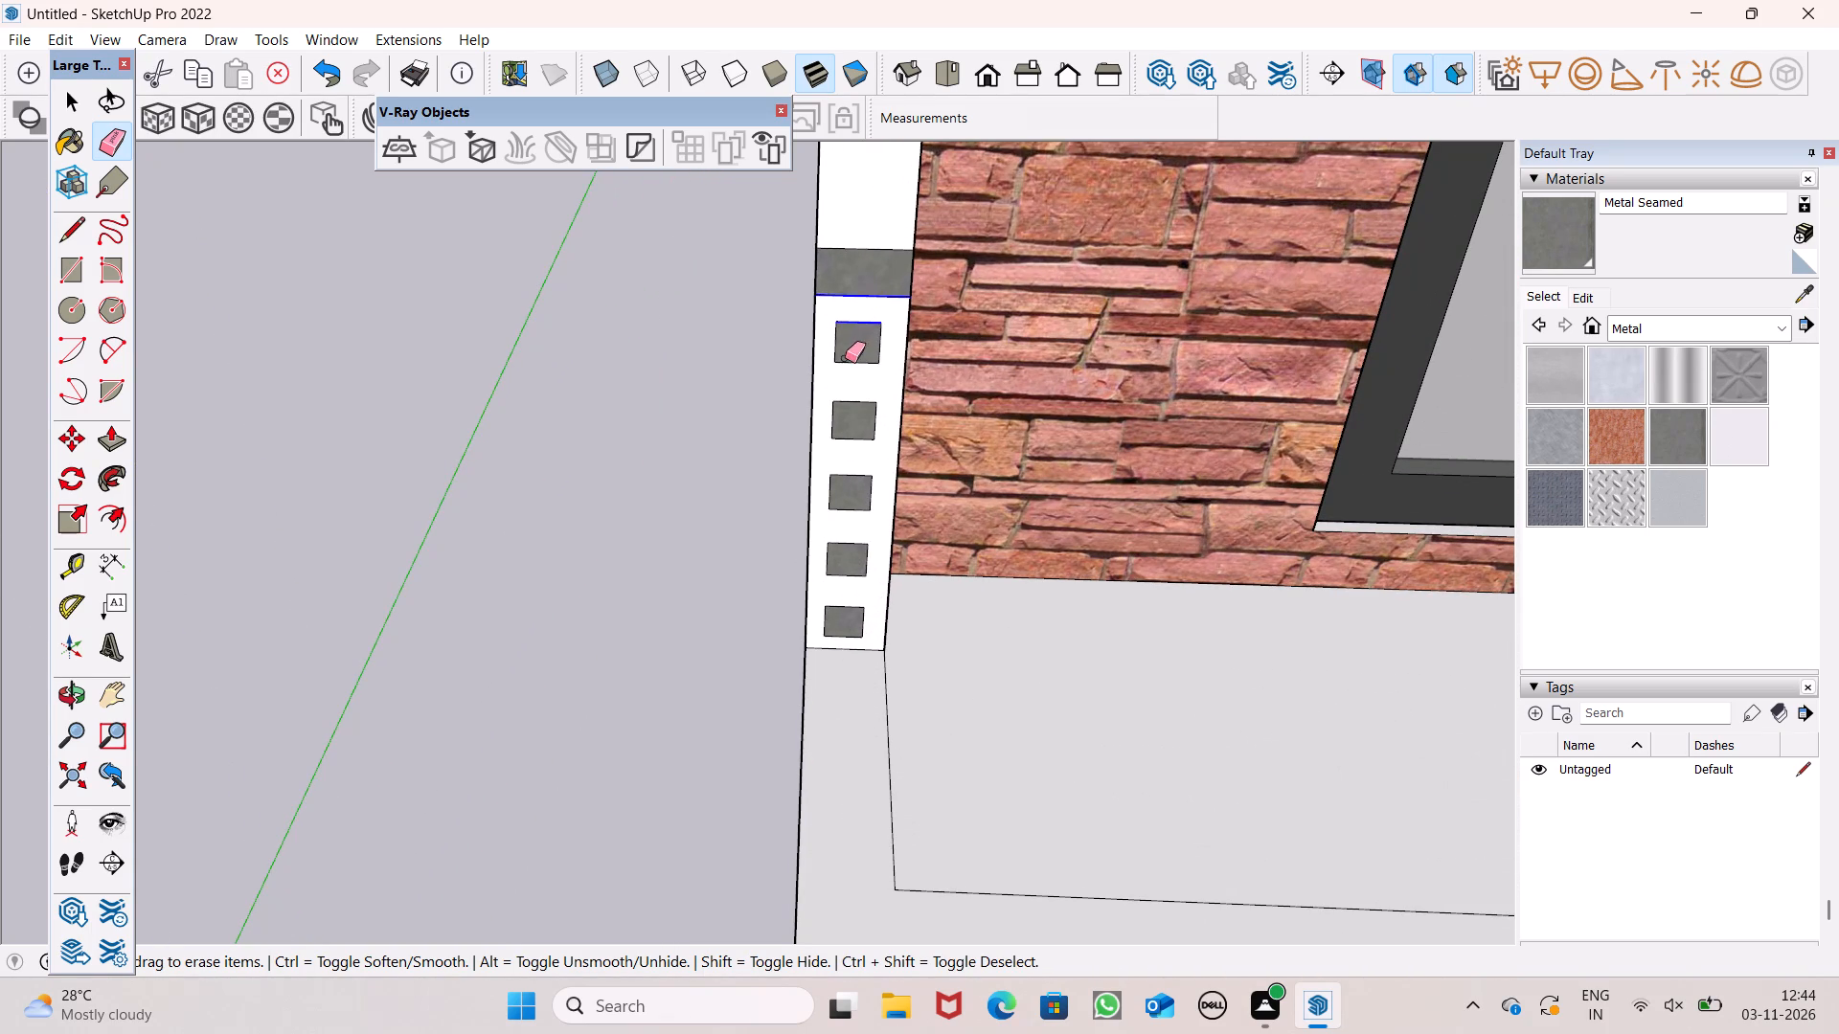
pyautogui.moveTo(845, 358); pyautogui.dragTo(830, 585)
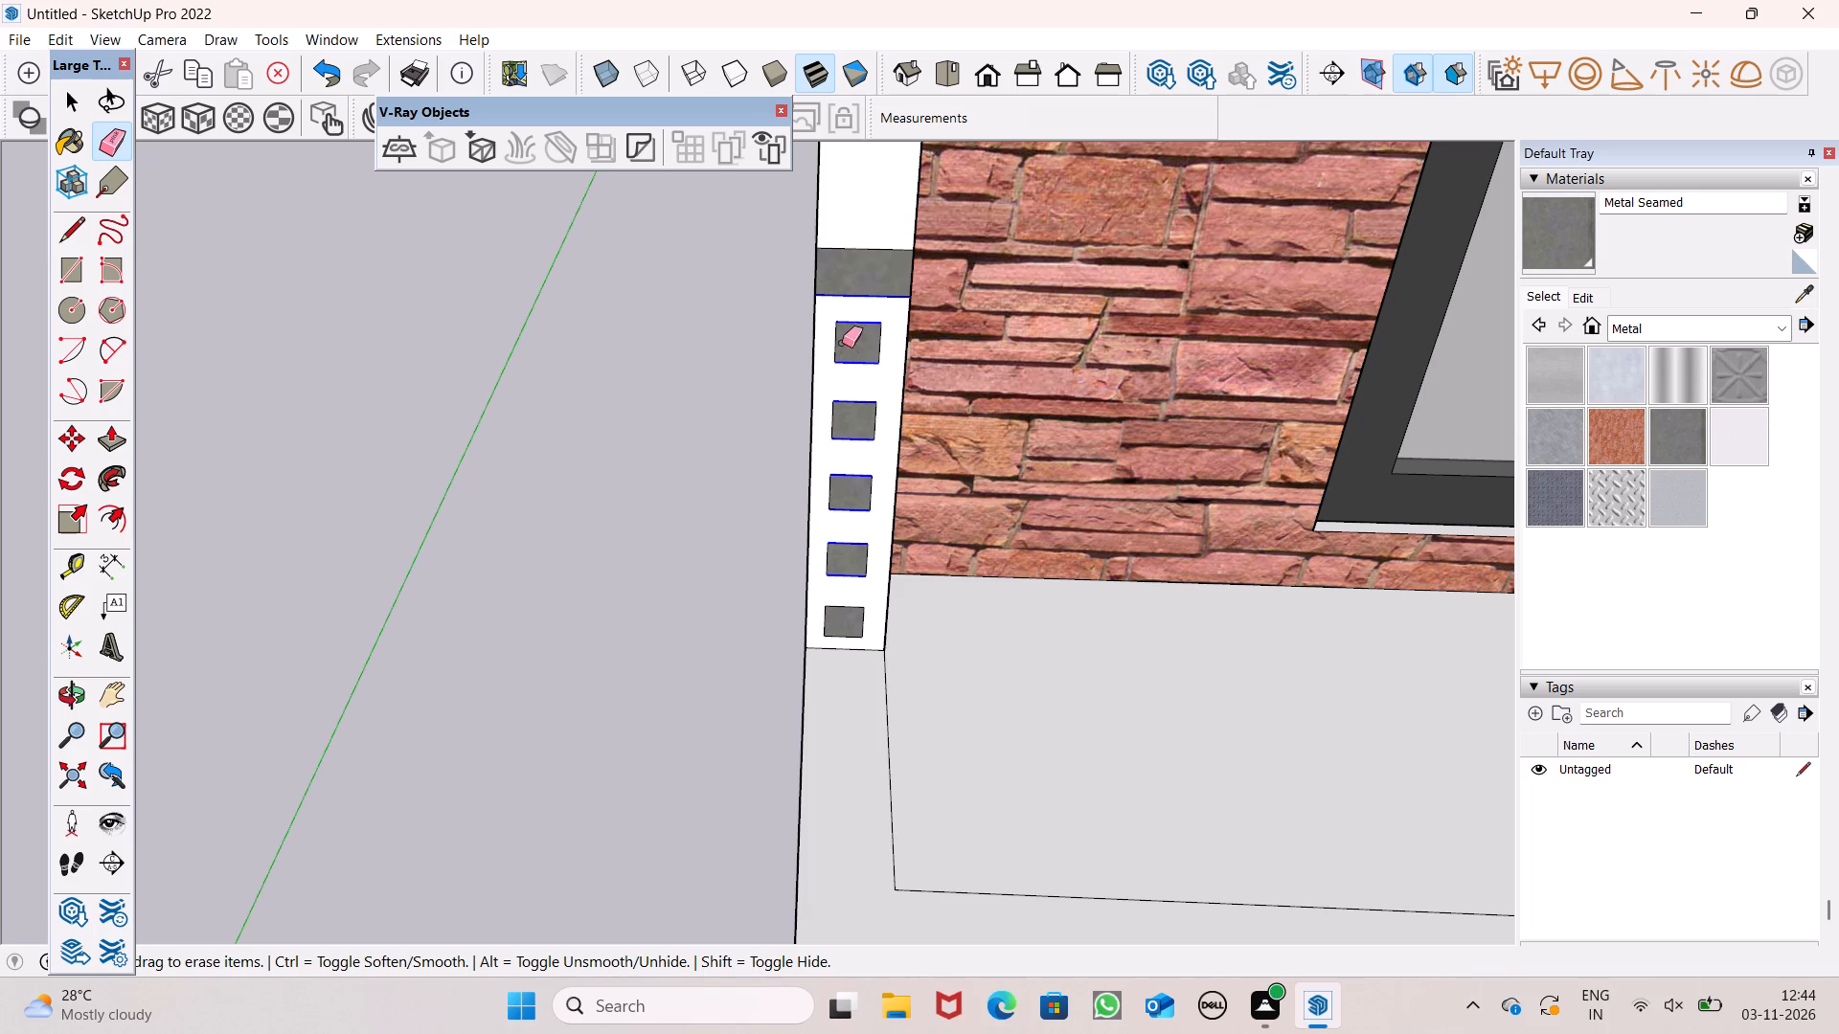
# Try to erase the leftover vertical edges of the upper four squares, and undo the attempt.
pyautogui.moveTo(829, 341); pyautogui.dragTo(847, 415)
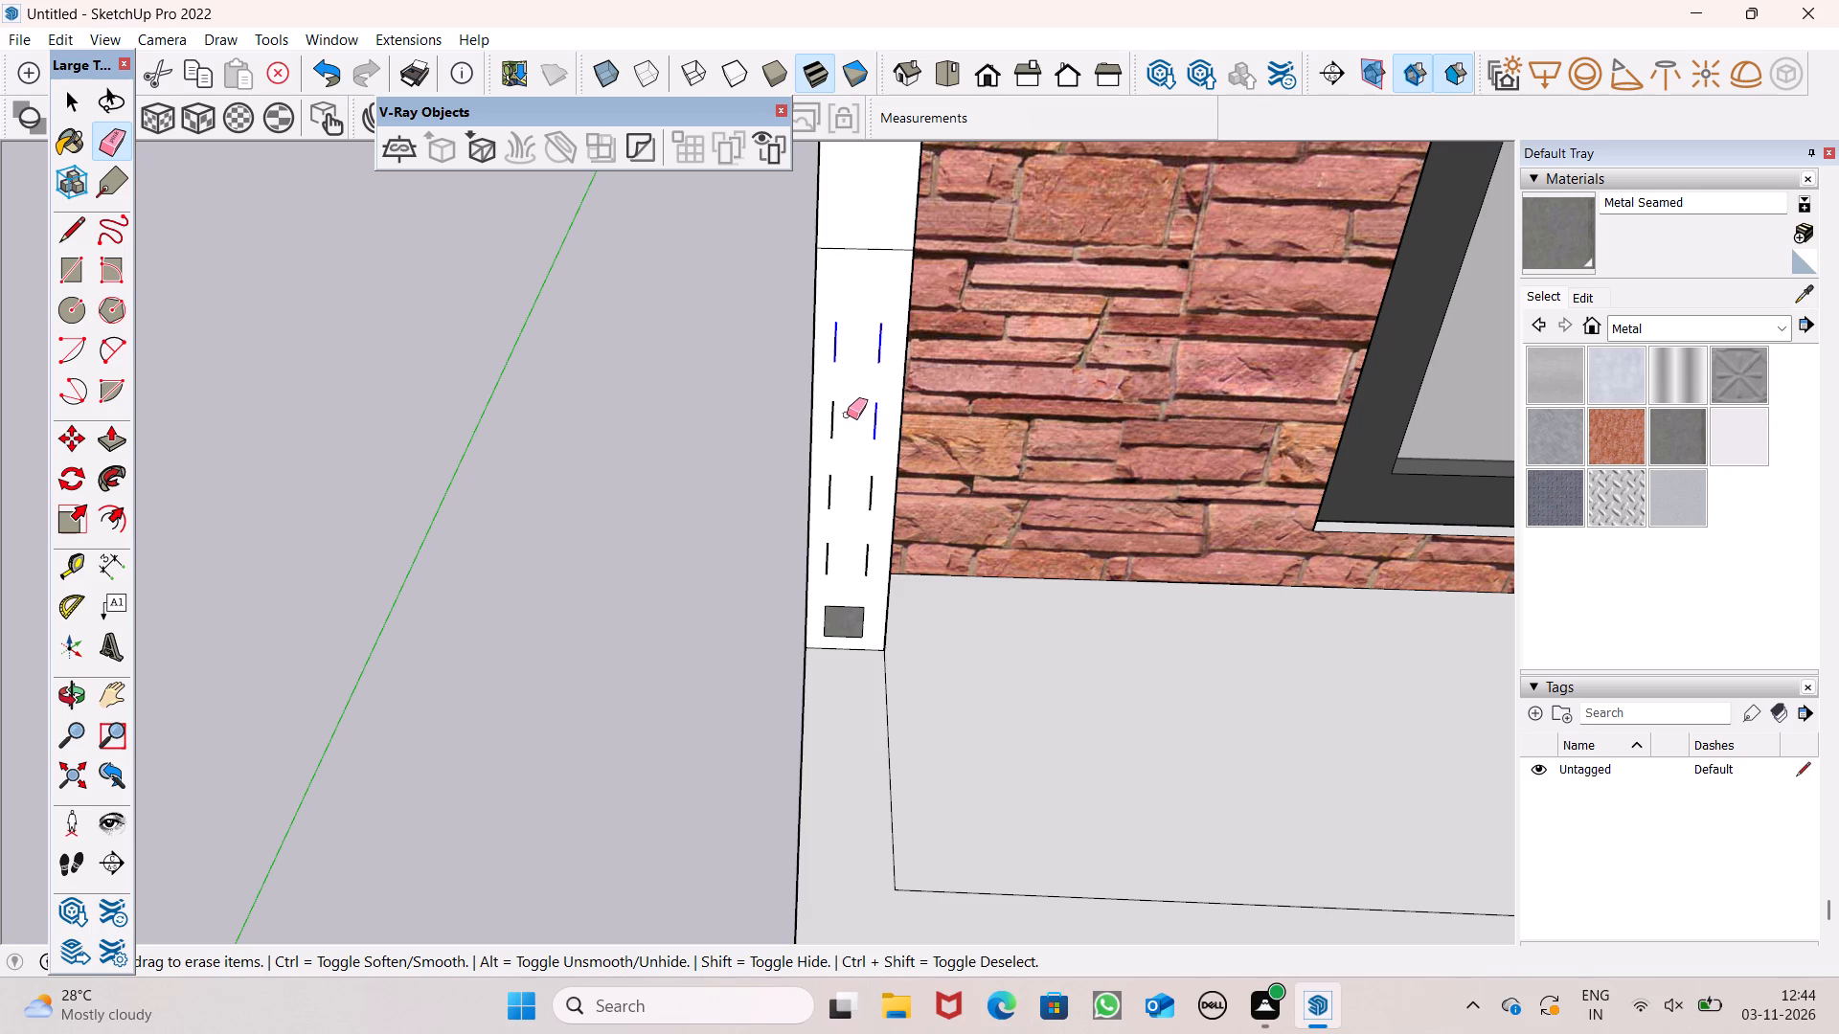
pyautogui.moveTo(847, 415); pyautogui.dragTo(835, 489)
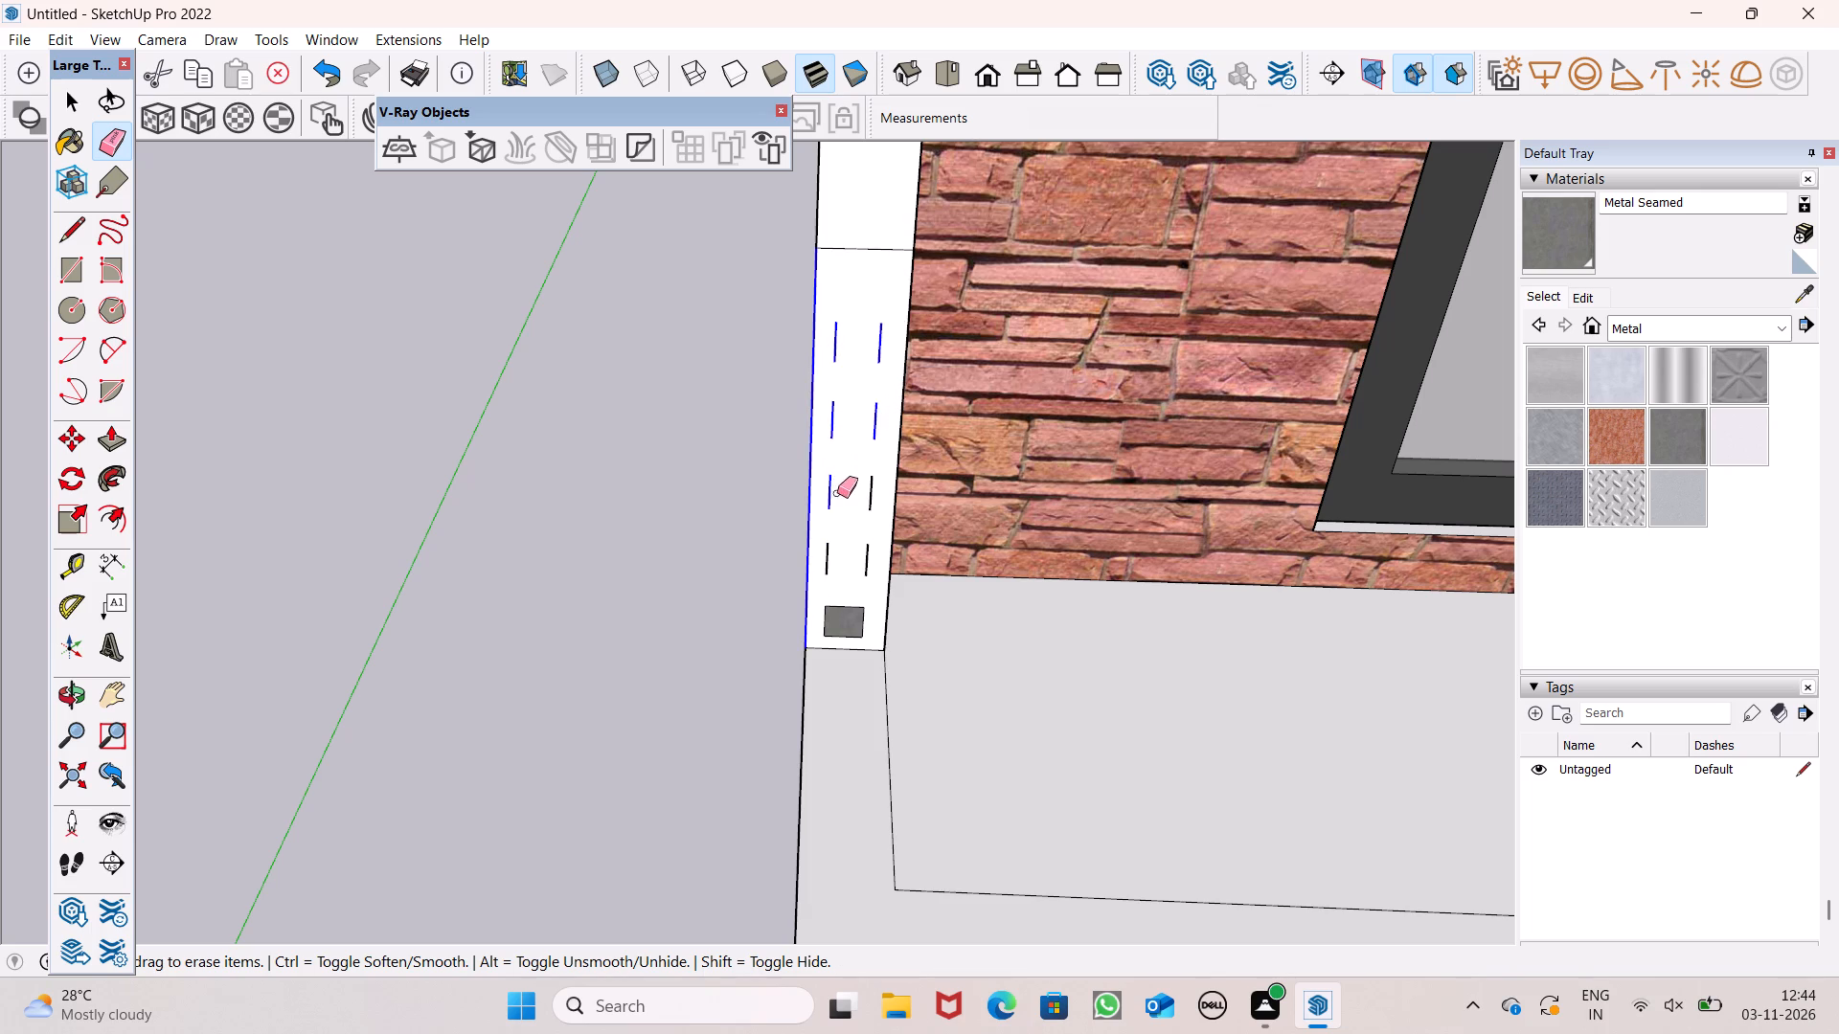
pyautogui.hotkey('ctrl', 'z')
# Erase the bottom square and the leftover vertical edges of the upper four squares, keeping the strip's outer edges.
pyautogui.moveTo(849, 560); pyautogui.dragTo(851, 583)
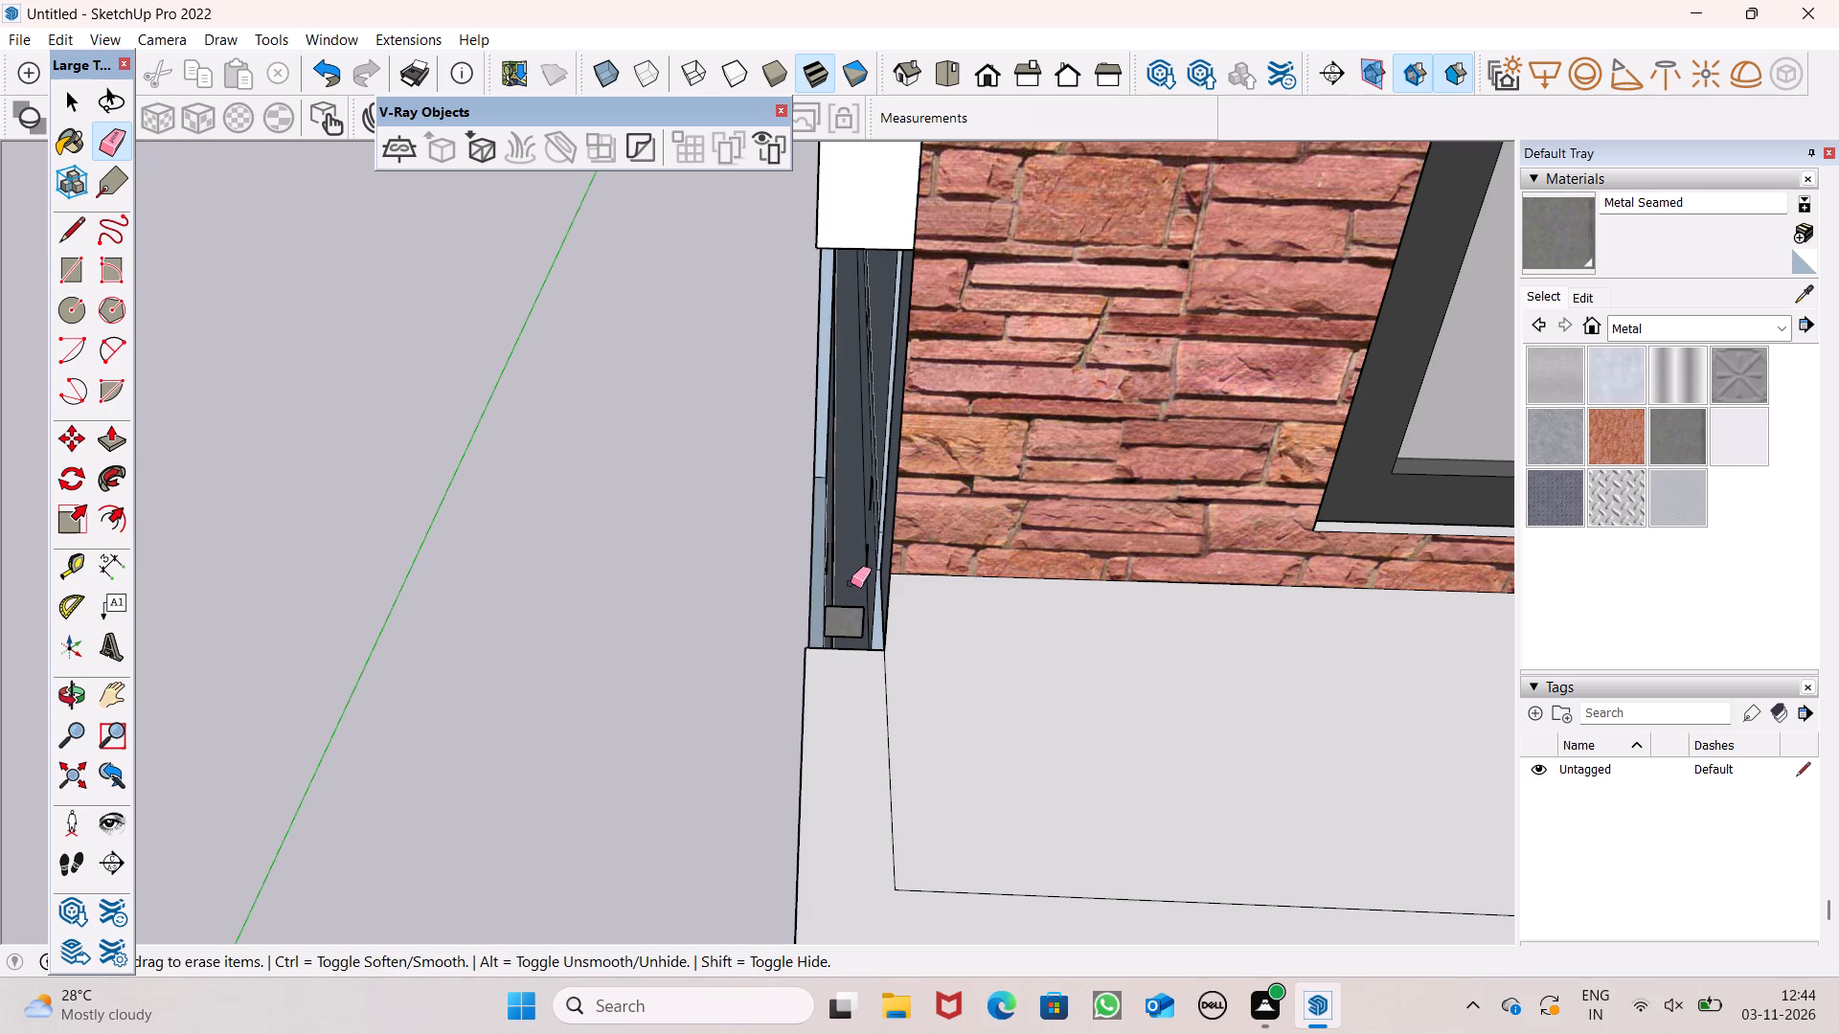
pyautogui.moveTo(851, 583); pyautogui.dragTo(846, 640)
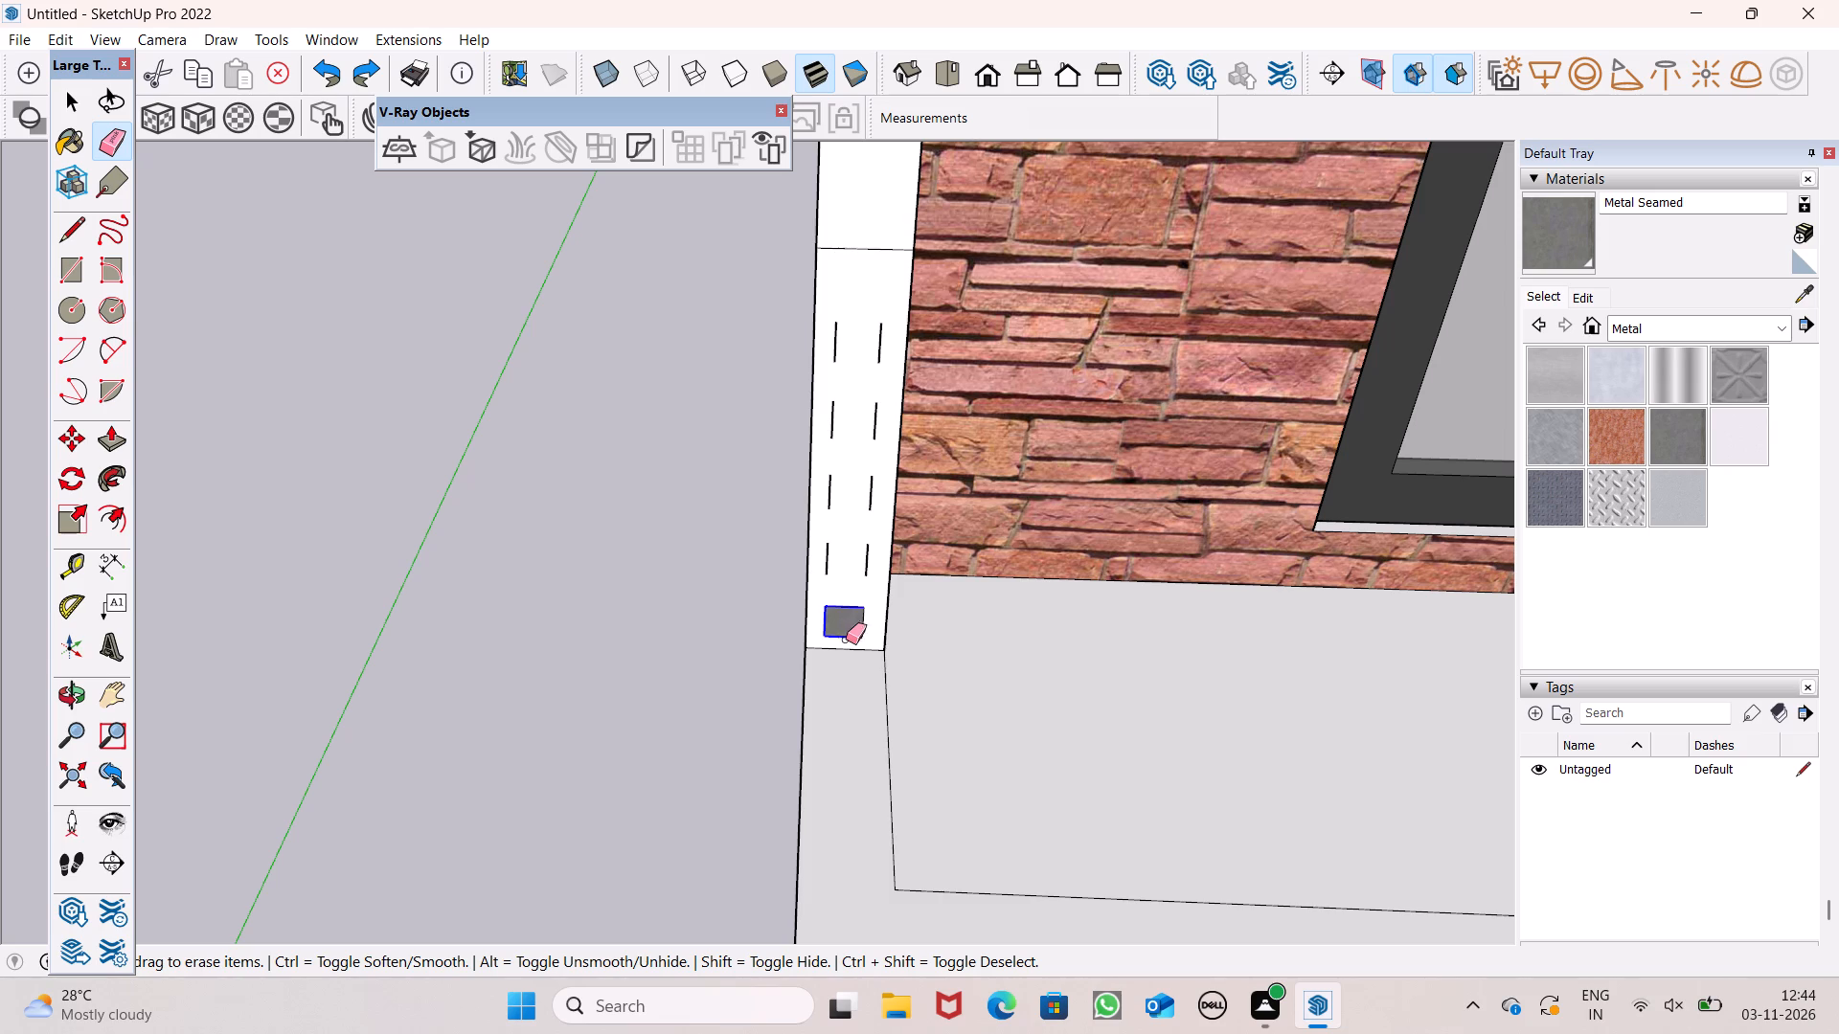
pyautogui.moveTo(846, 640); pyautogui.dragTo(872, 392)
pyautogui.moveTo(872, 392); pyautogui.dragTo(821, 393)
pyautogui.moveTo(821, 393); pyautogui.dragTo(832, 533)
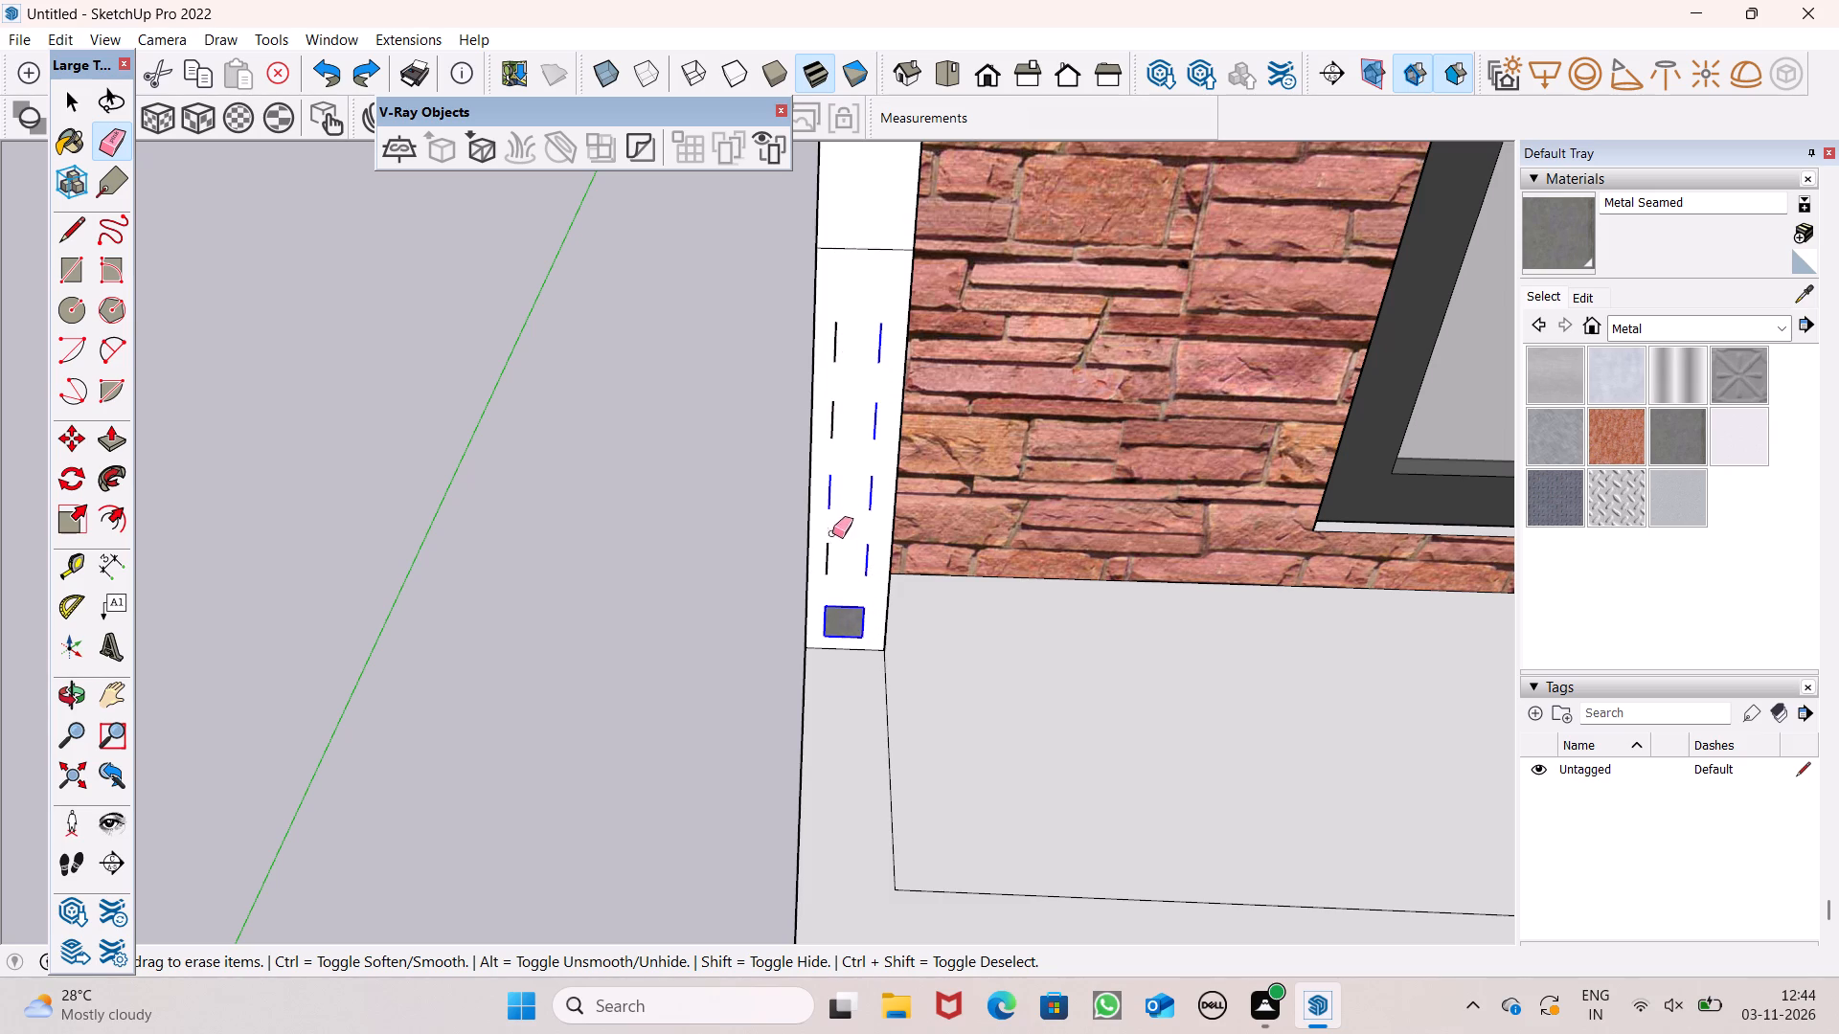
pyautogui.moveTo(832, 533); pyautogui.dragTo(830, 339)
pyautogui.moveTo(830, 339); pyautogui.dragTo(838, 412)
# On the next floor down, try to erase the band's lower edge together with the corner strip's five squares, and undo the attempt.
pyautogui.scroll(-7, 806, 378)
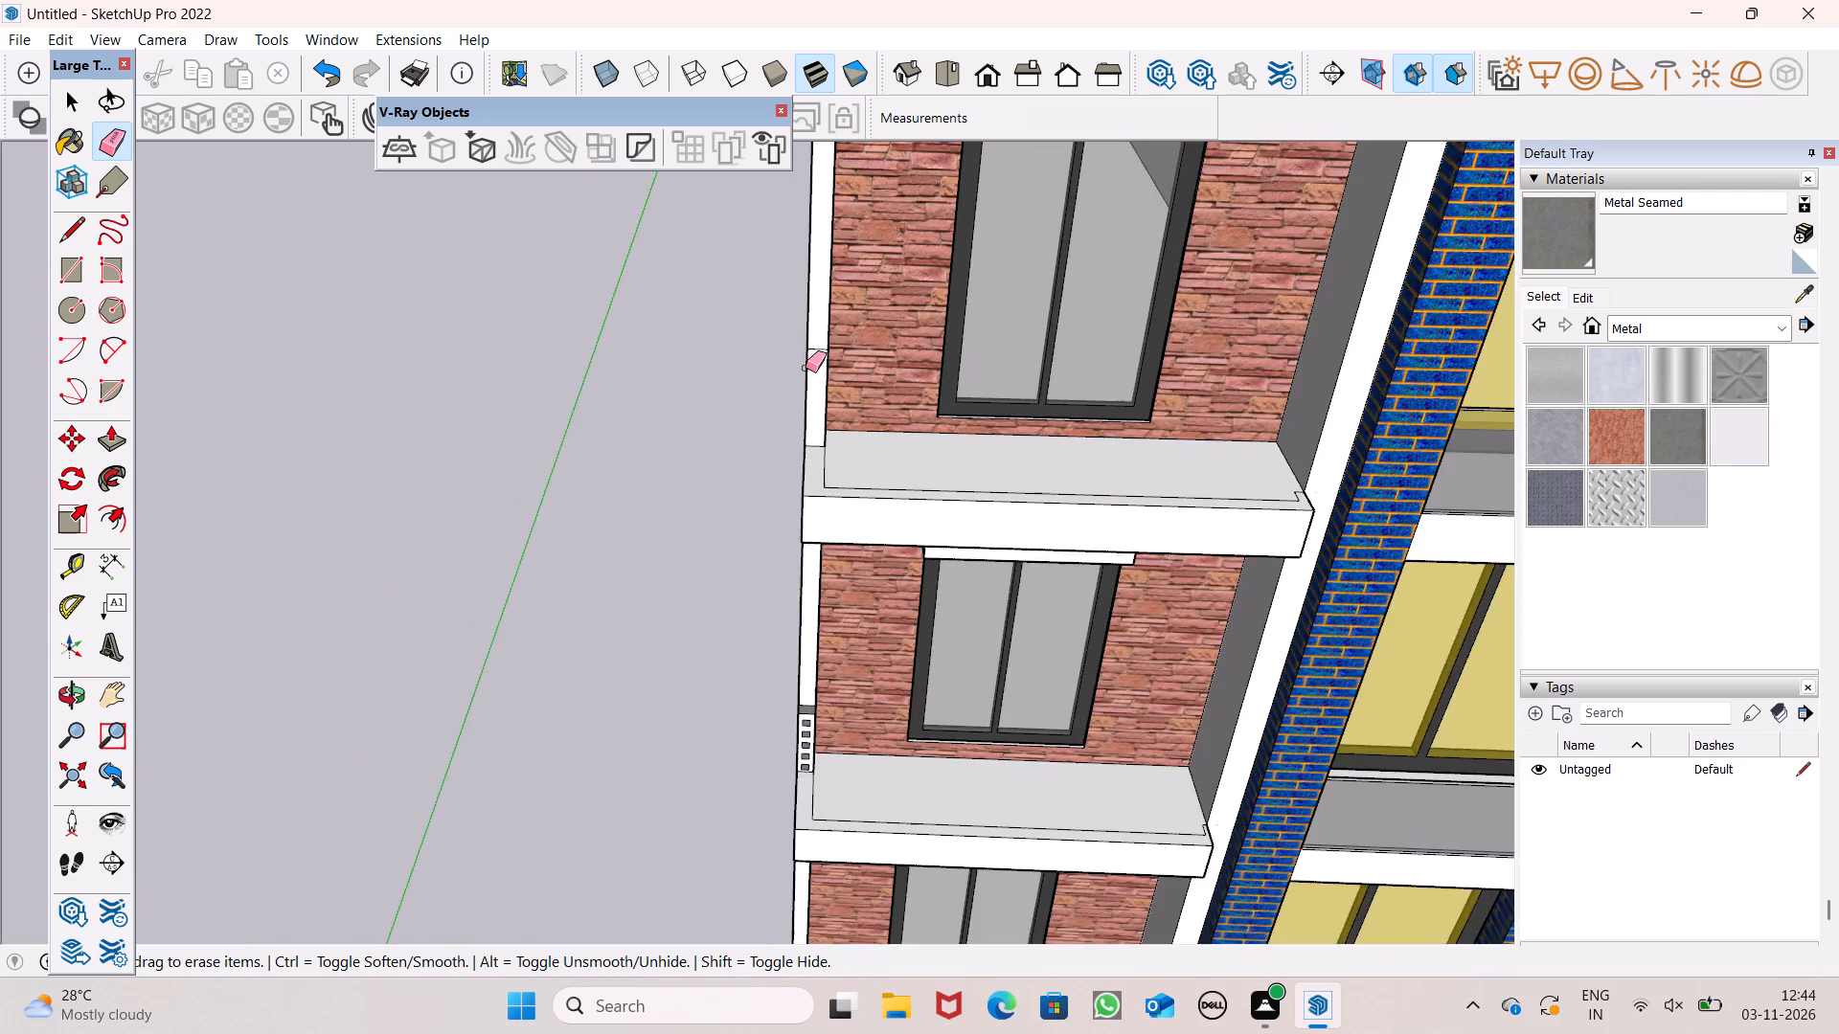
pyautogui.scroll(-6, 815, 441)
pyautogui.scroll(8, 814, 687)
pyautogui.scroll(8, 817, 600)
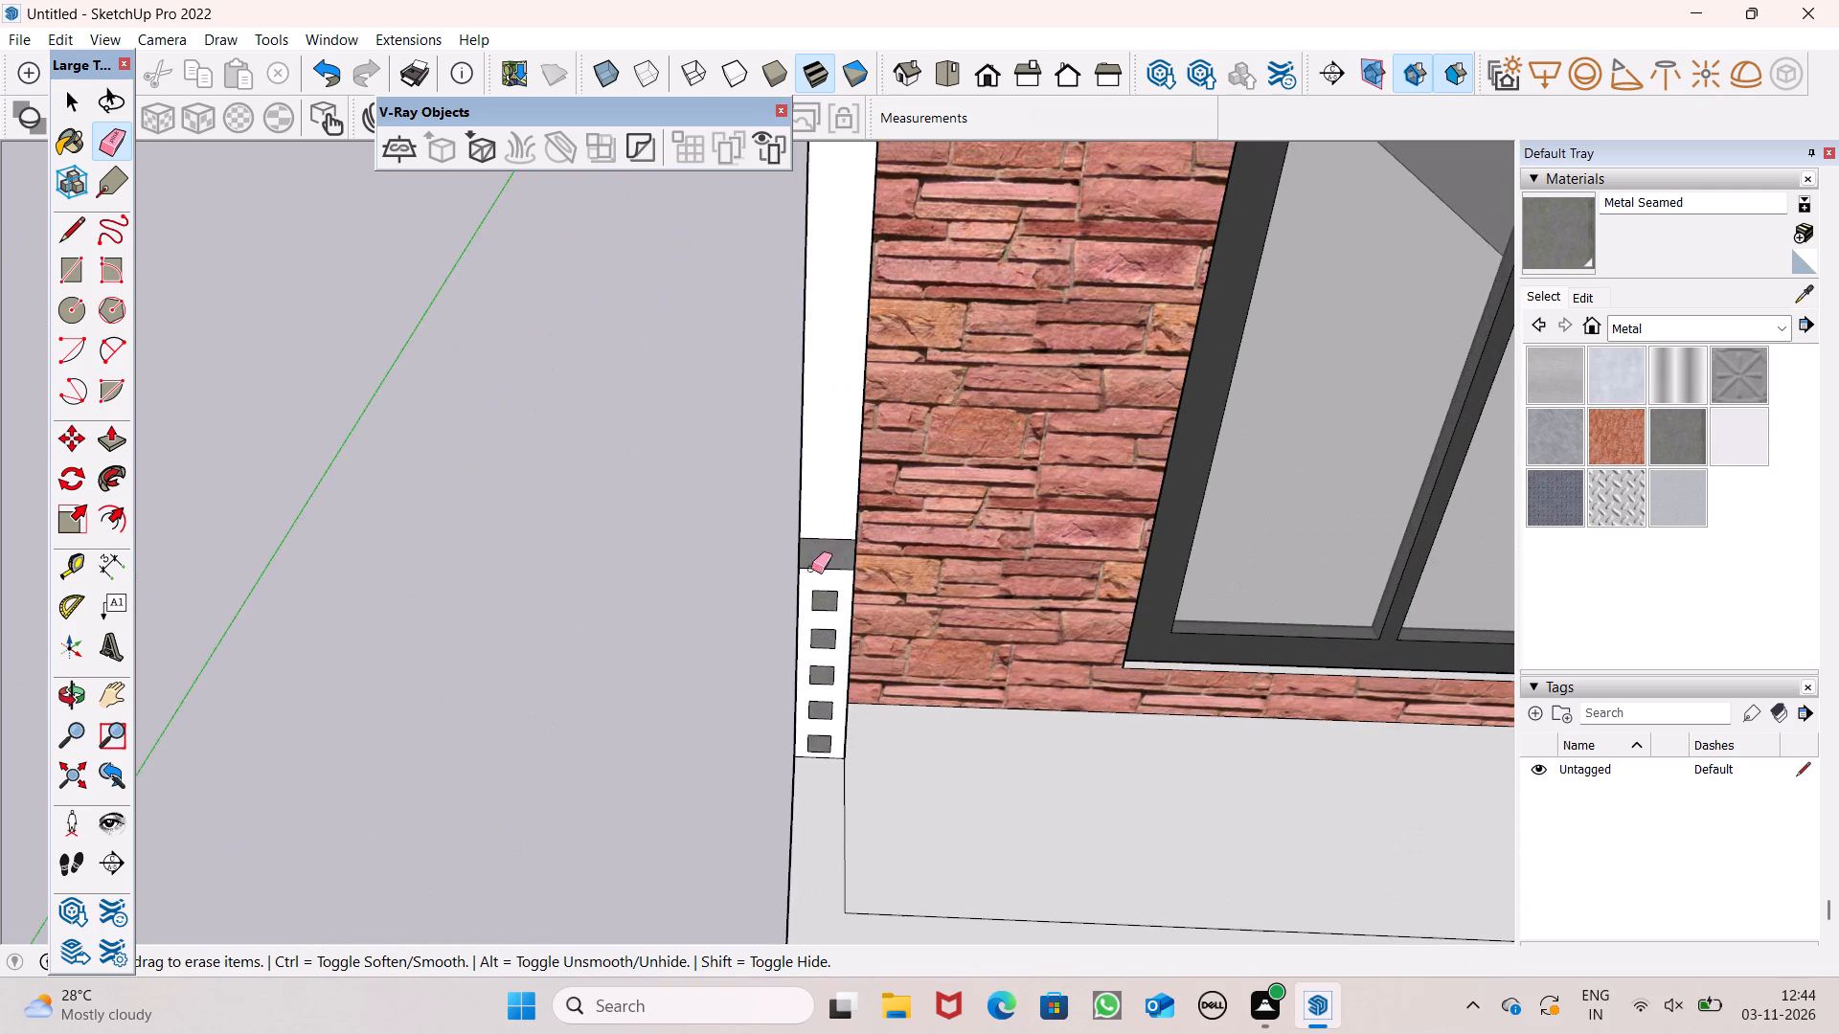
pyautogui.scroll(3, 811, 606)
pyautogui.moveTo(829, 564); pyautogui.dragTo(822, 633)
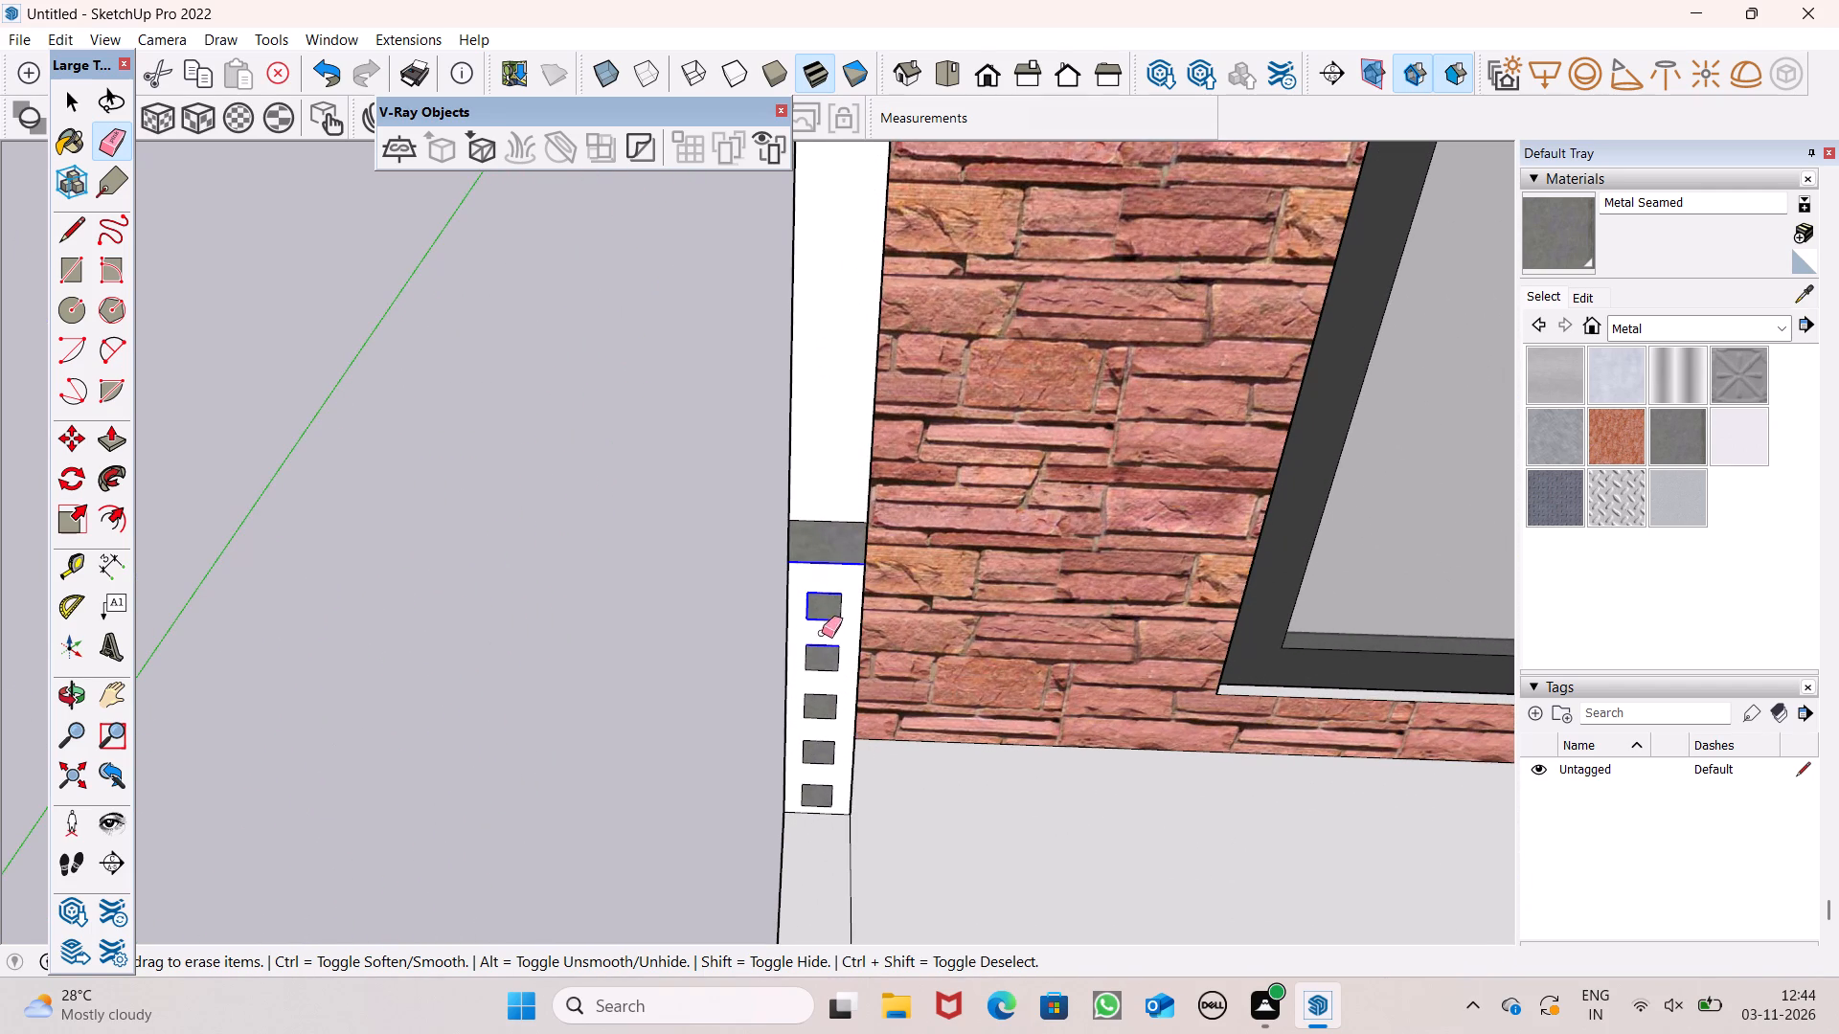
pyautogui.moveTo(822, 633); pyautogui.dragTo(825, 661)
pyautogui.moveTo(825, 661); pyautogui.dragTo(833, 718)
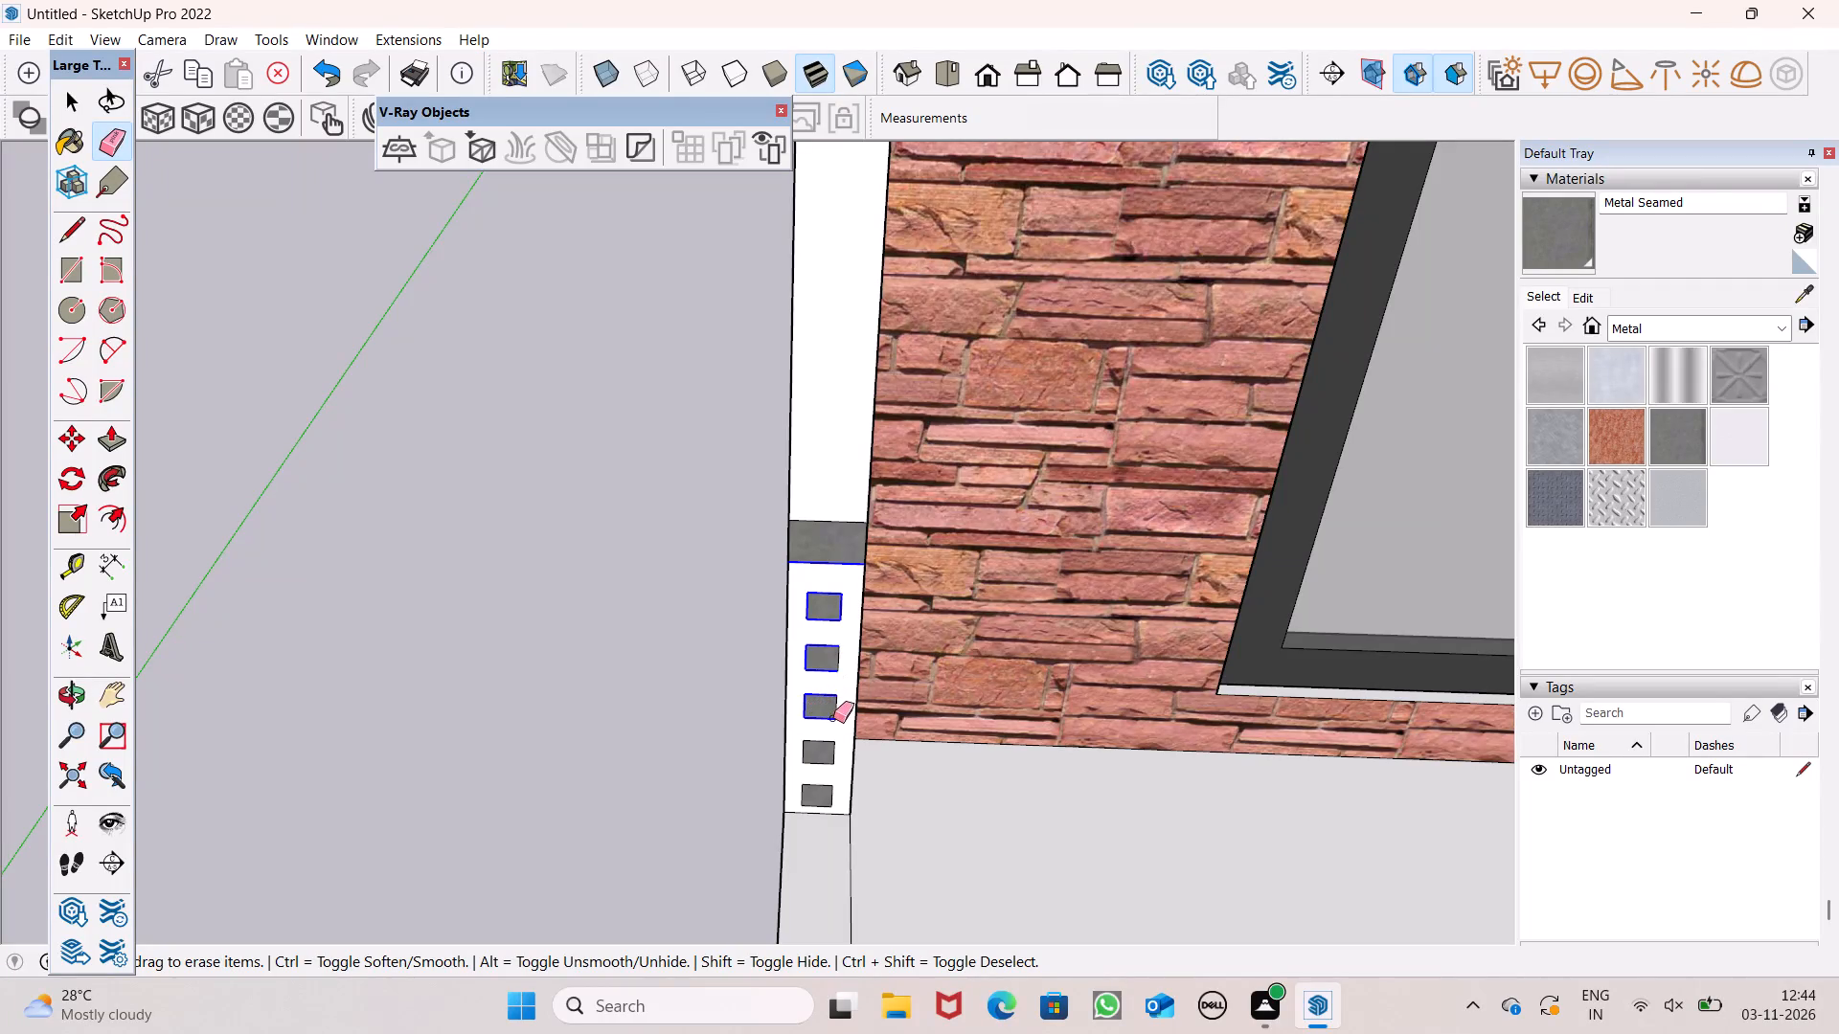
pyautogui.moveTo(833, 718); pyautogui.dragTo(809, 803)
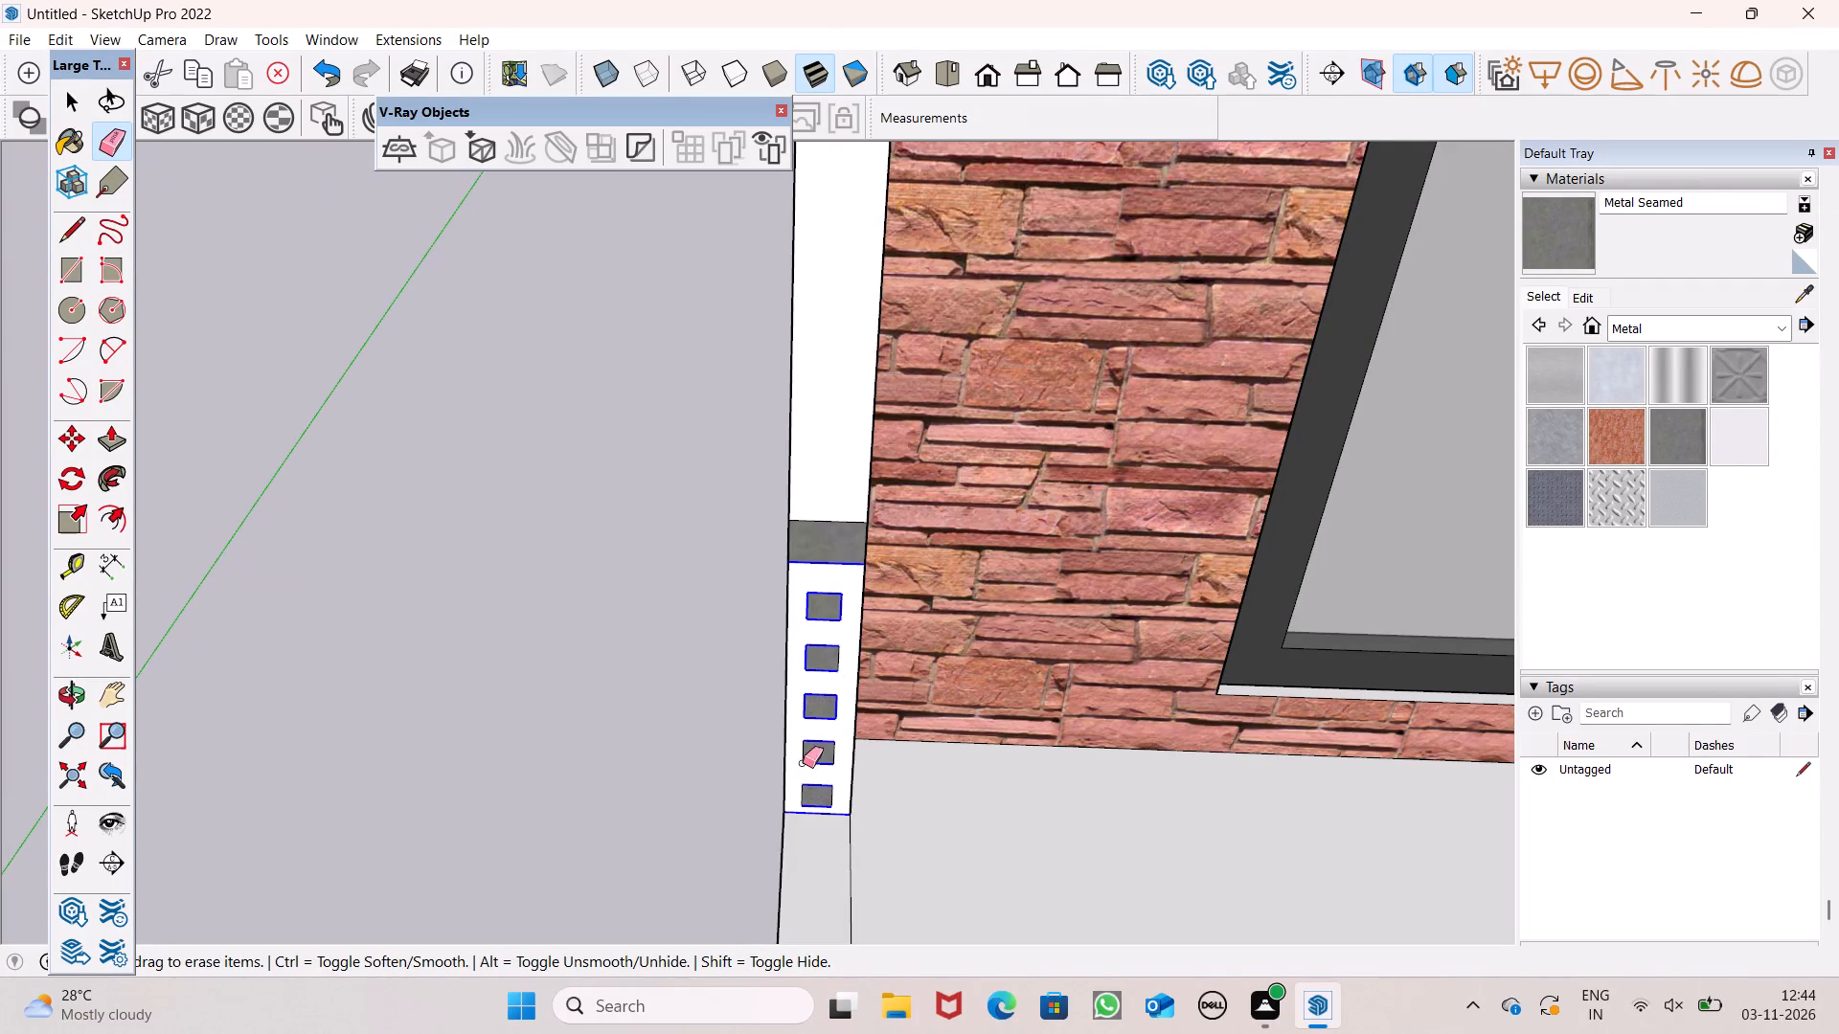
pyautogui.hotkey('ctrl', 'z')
# Erase the five small squares and the band's lower edge on this floor's corner strip, keeping the strip's bottom edge.
pyautogui.moveTo(819, 800); pyautogui.dragTo(821, 795)
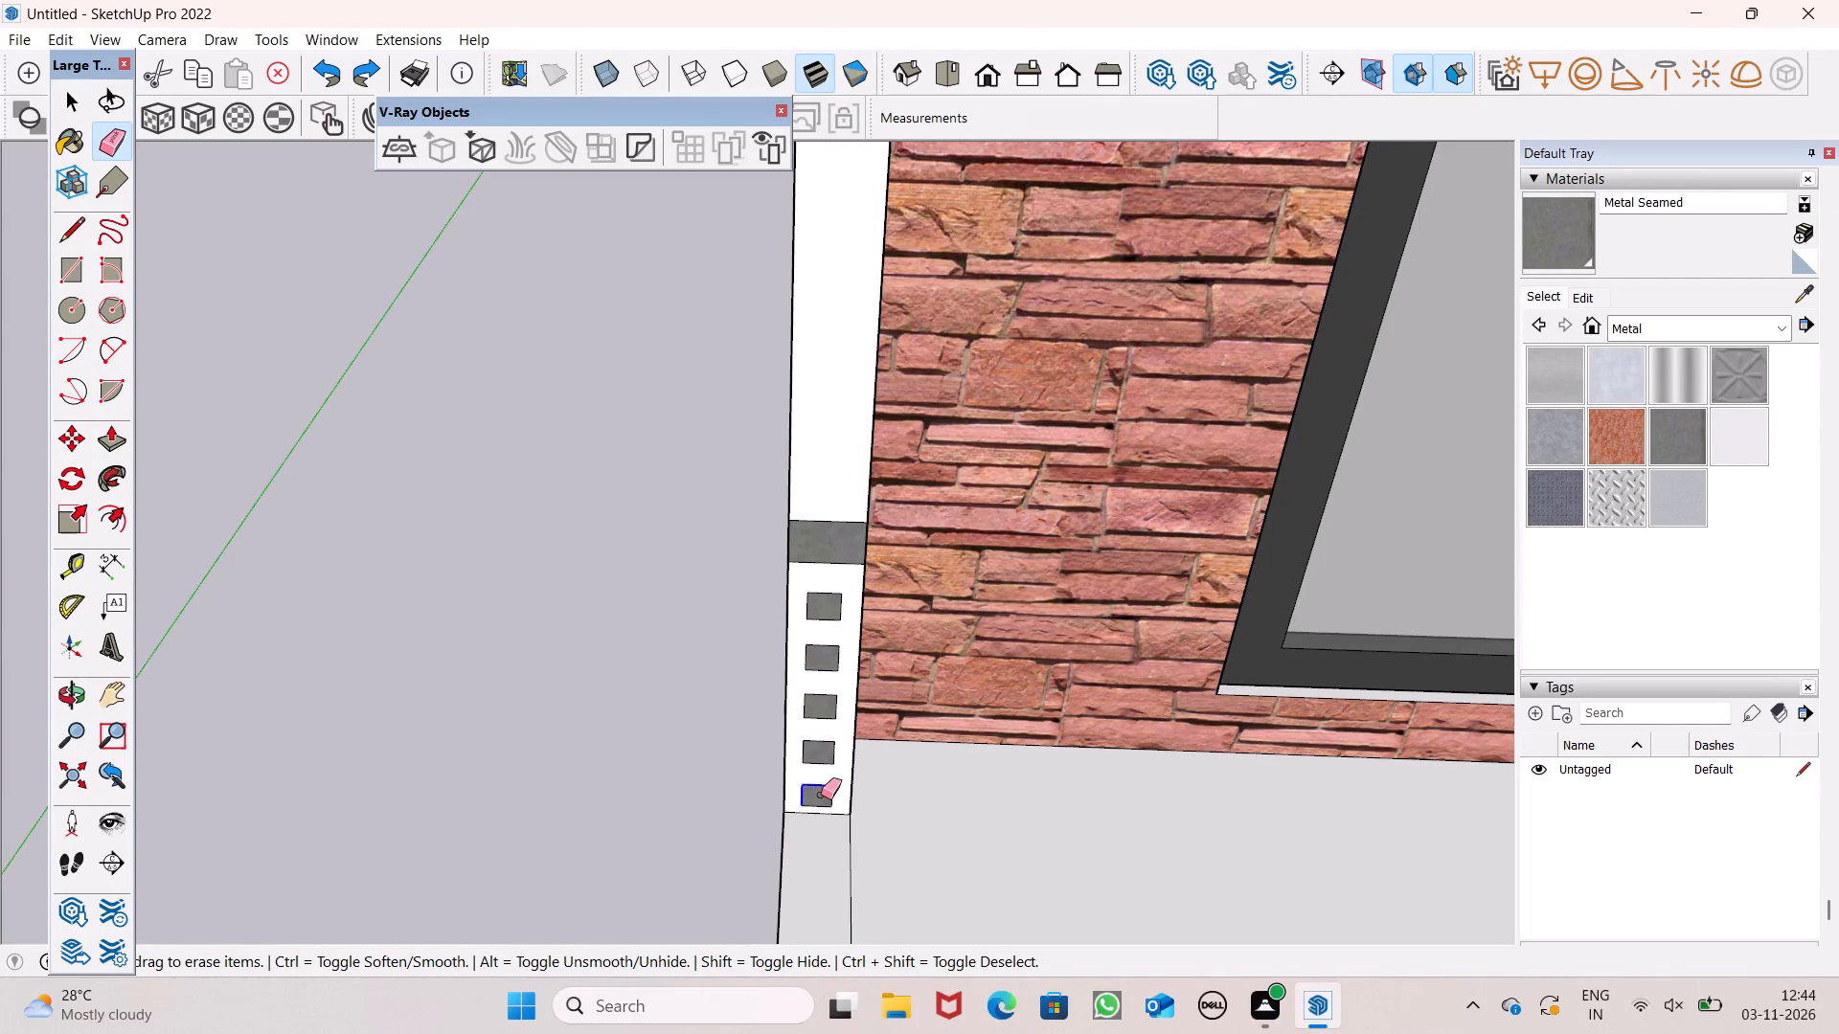
pyautogui.moveTo(821, 795); pyautogui.dragTo(809, 755)
pyautogui.moveTo(809, 755); pyautogui.dragTo(833, 707)
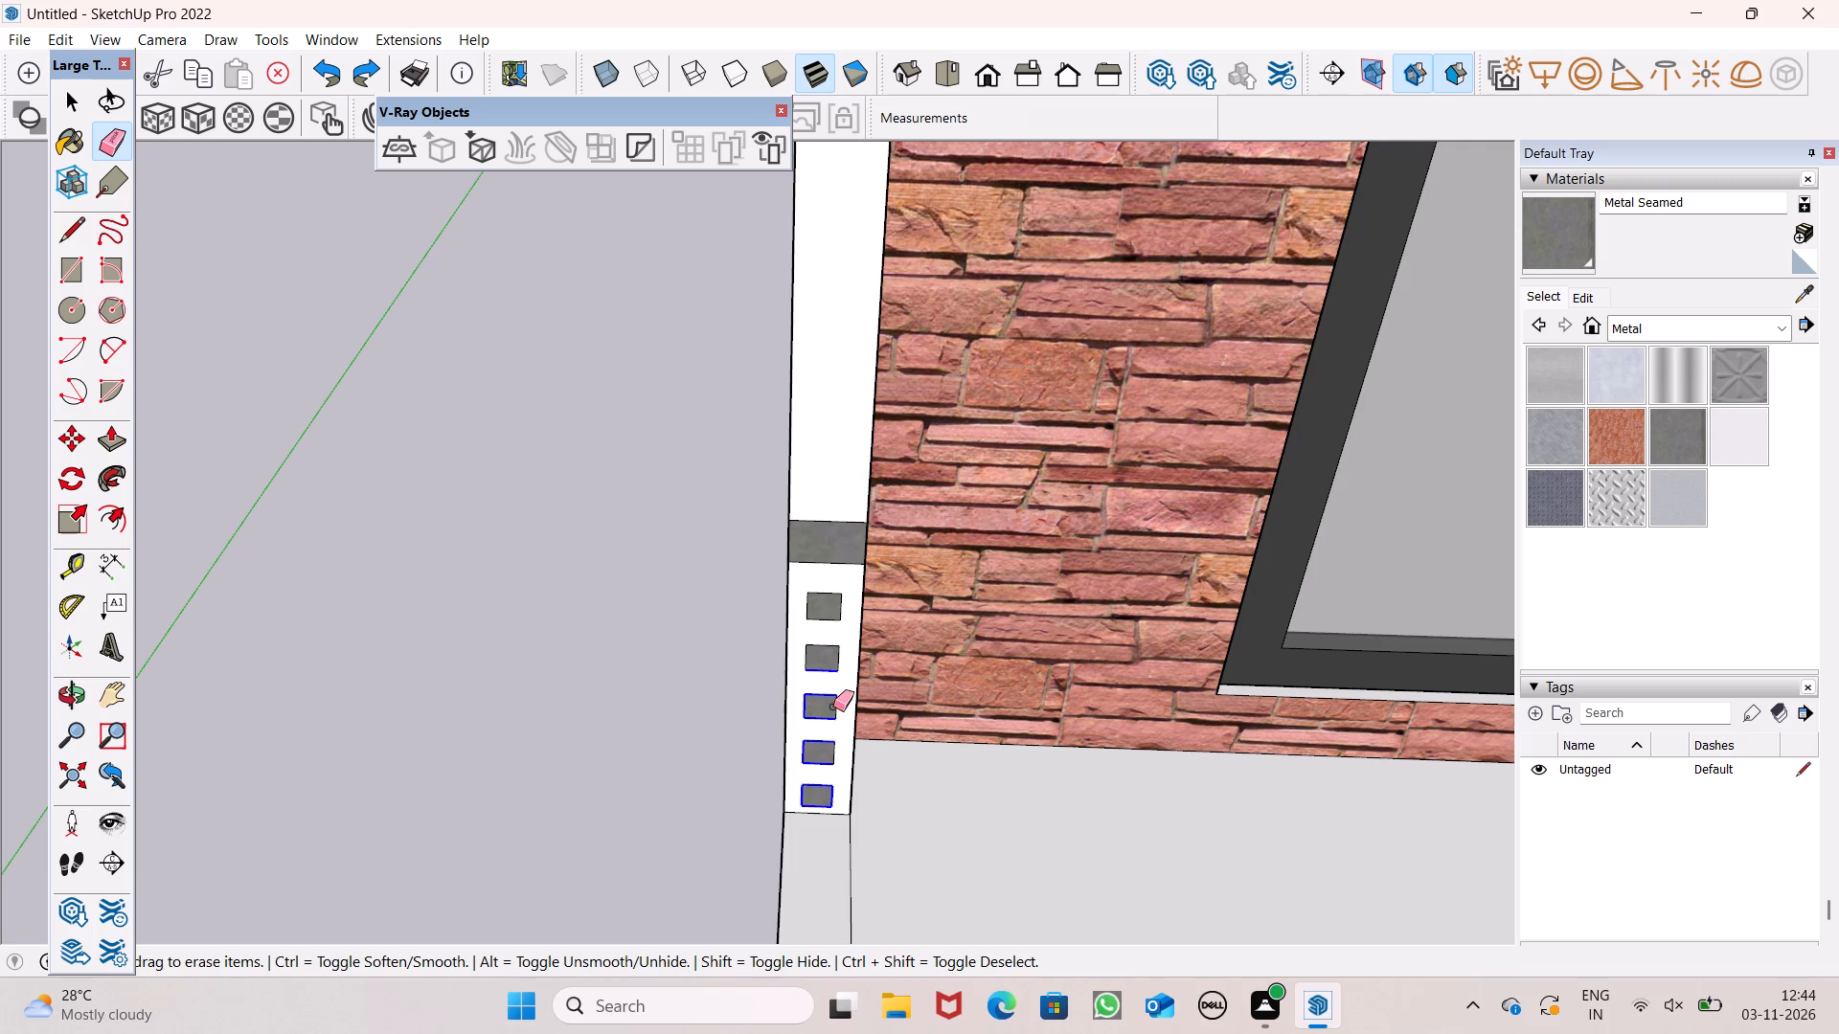
pyautogui.moveTo(833, 707); pyautogui.dragTo(814, 651)
pyautogui.moveTo(814, 651); pyautogui.dragTo(830, 618)
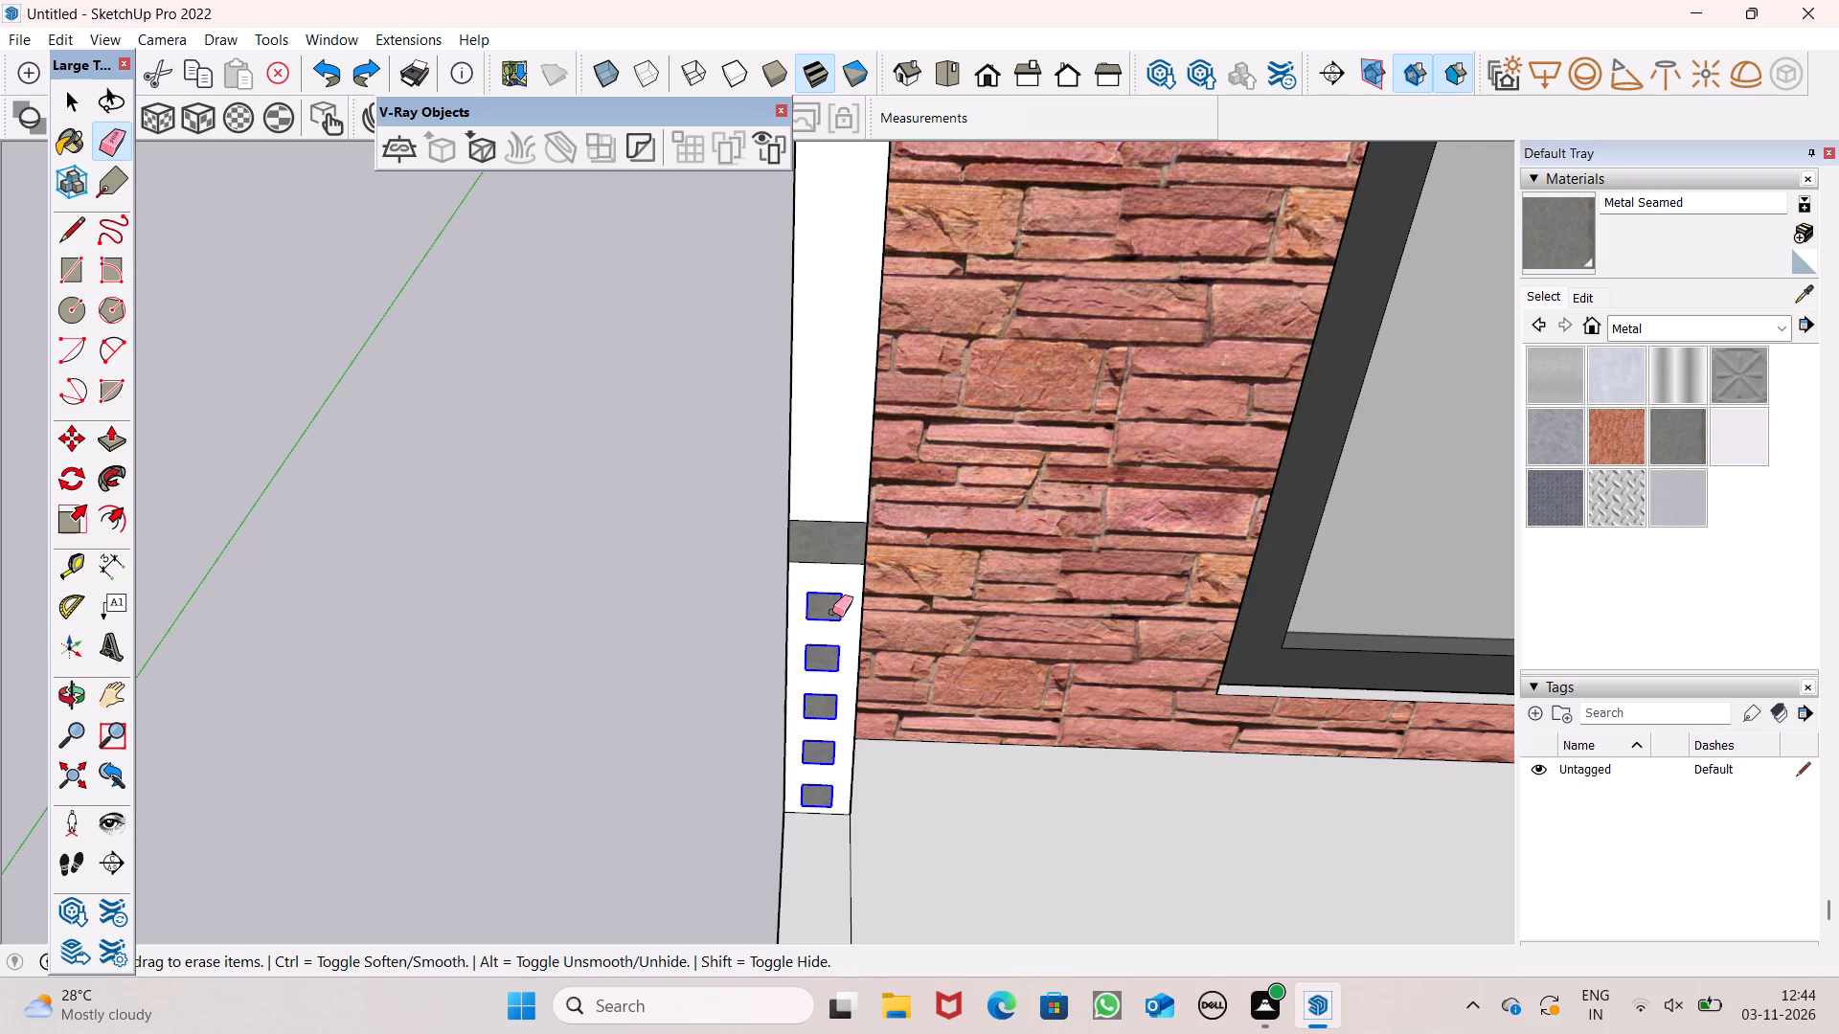
pyautogui.press('space')
pyautogui.click(104, 127)
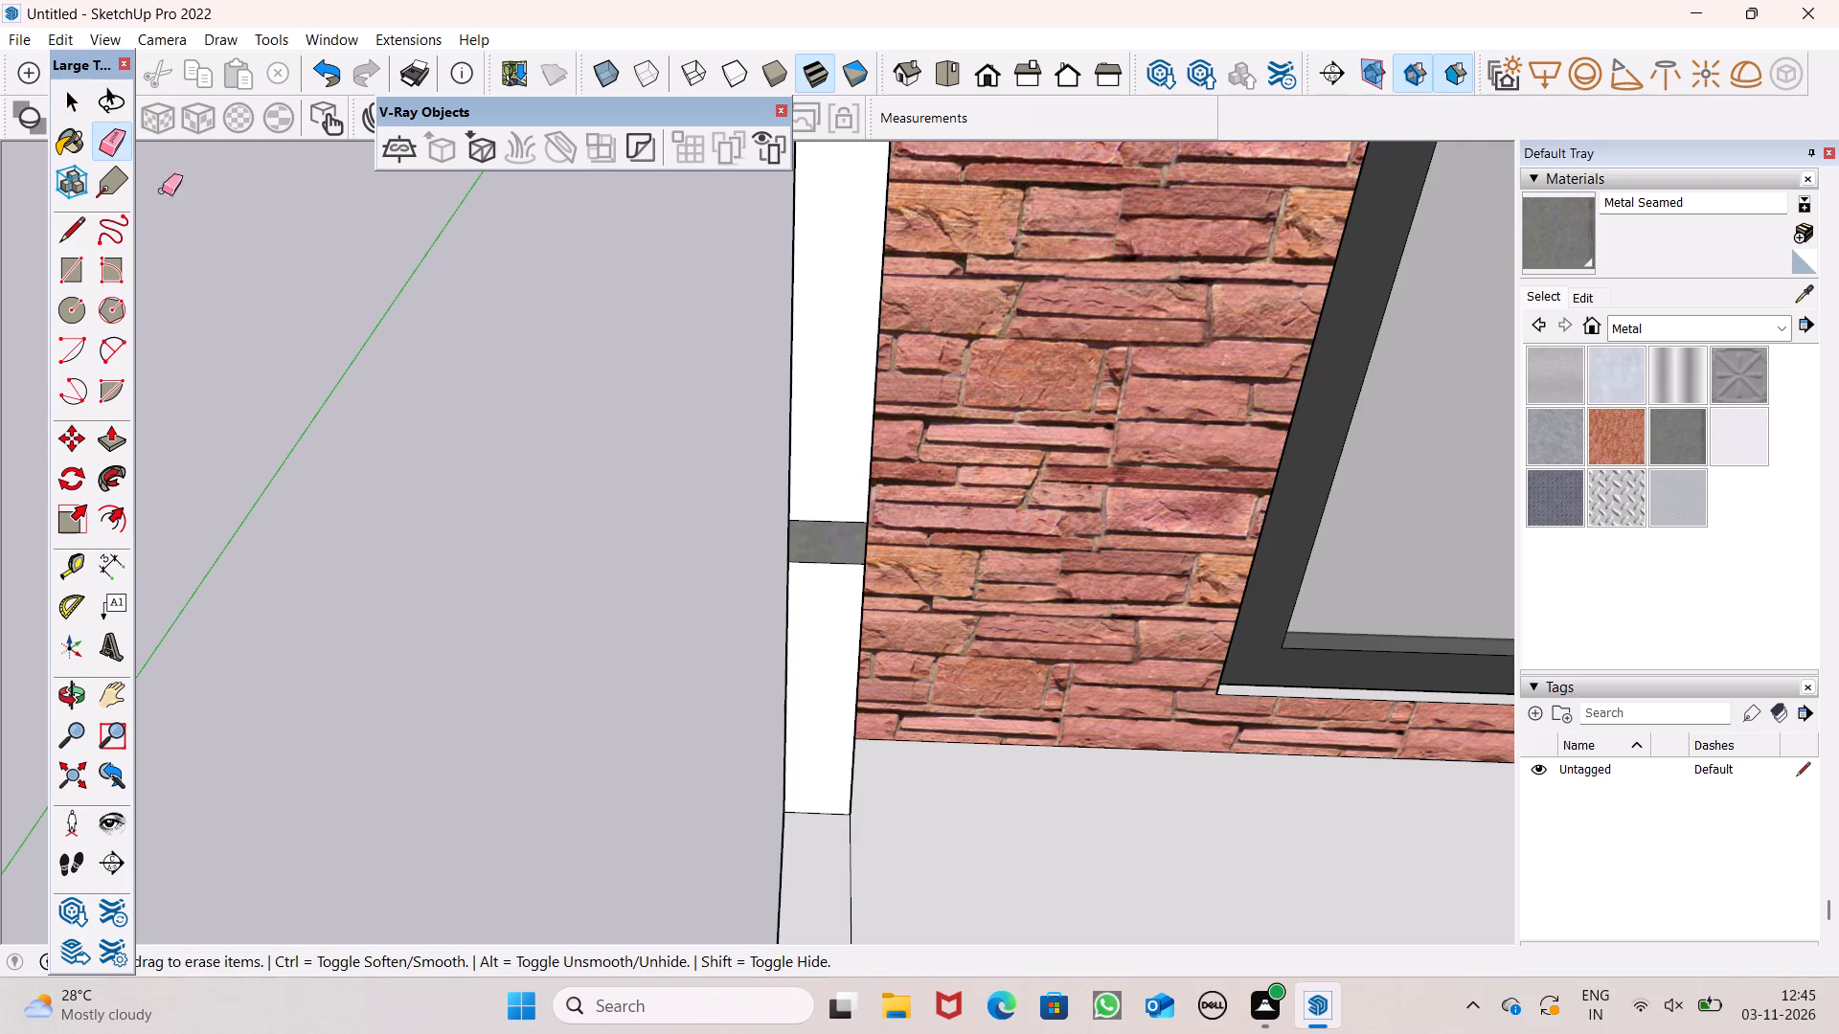
pyautogui.moveTo(803, 555); pyautogui.dragTo(809, 569)
pyautogui.press('space')
# Raise the outer rim of the lowest balcony on the red stone facade by 4' with Push/Pull.
pyautogui.scroll(-6, 712, 441)
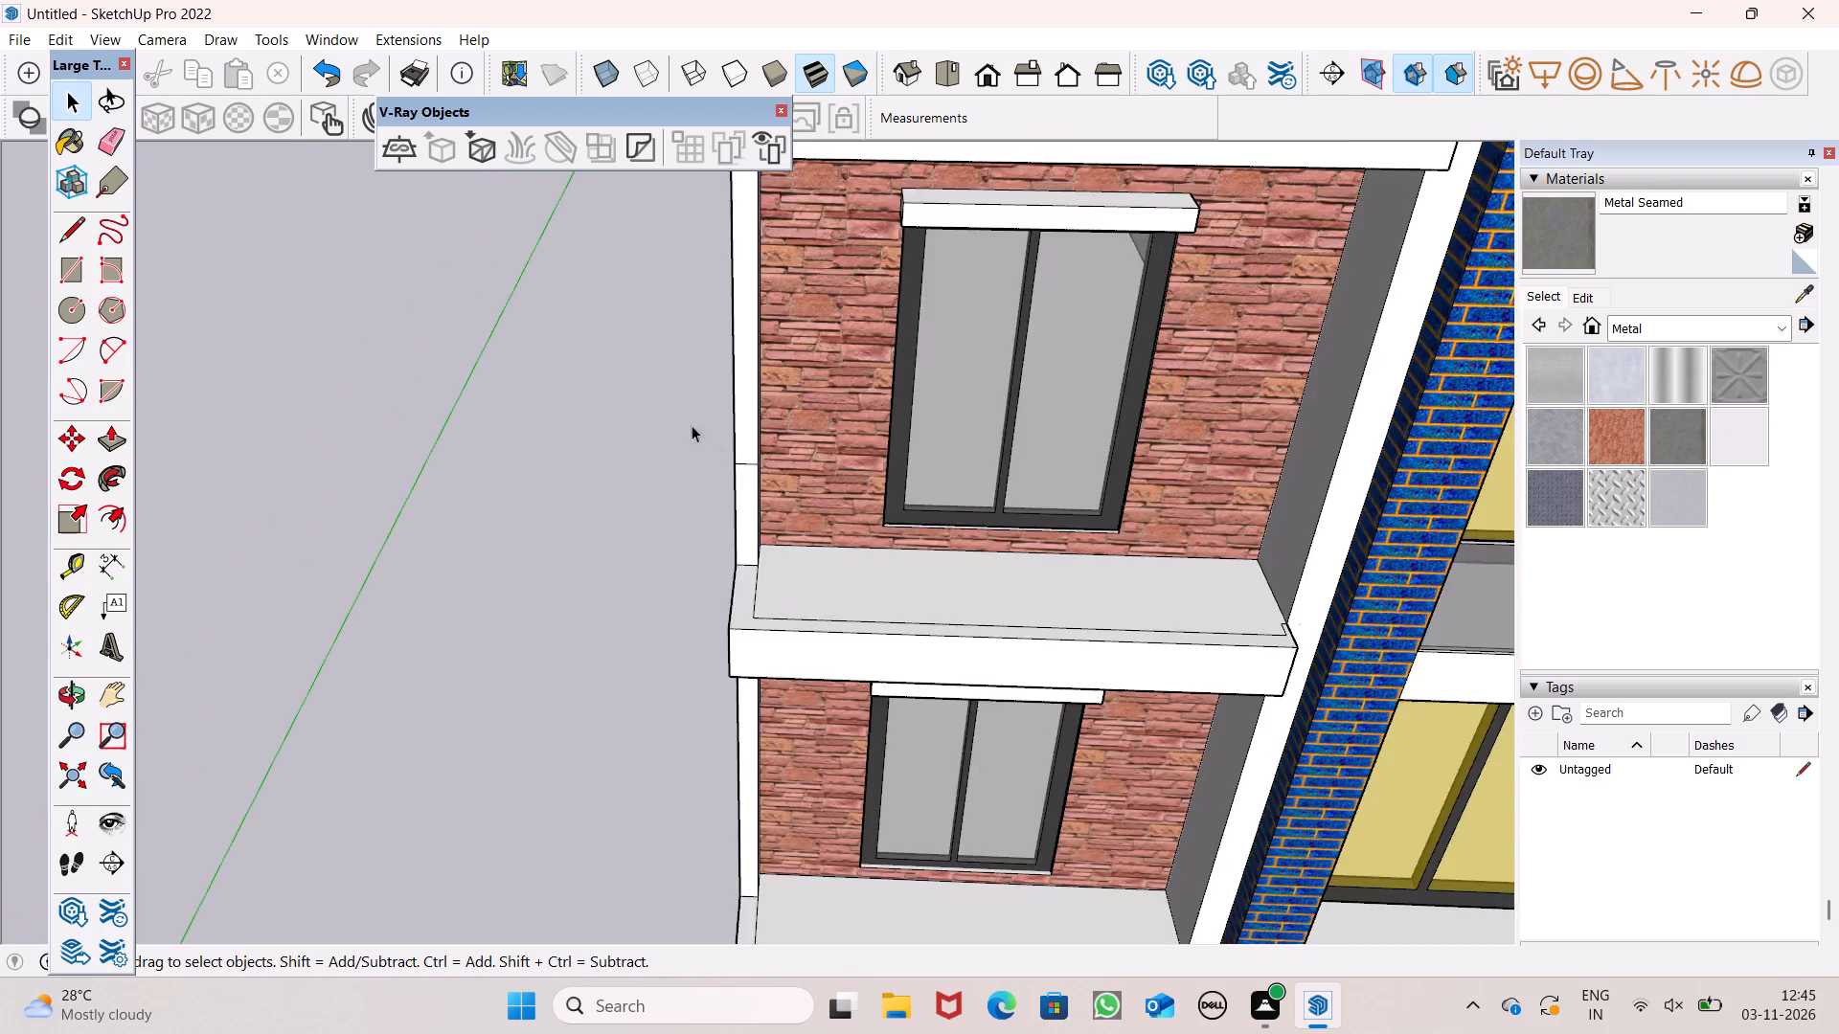
pyautogui.scroll(-6, 692, 425)
pyautogui.moveTo(750, 597); pyautogui.dragTo(852, 767, button='middle')
pyautogui.scroll(1, 783, 264)
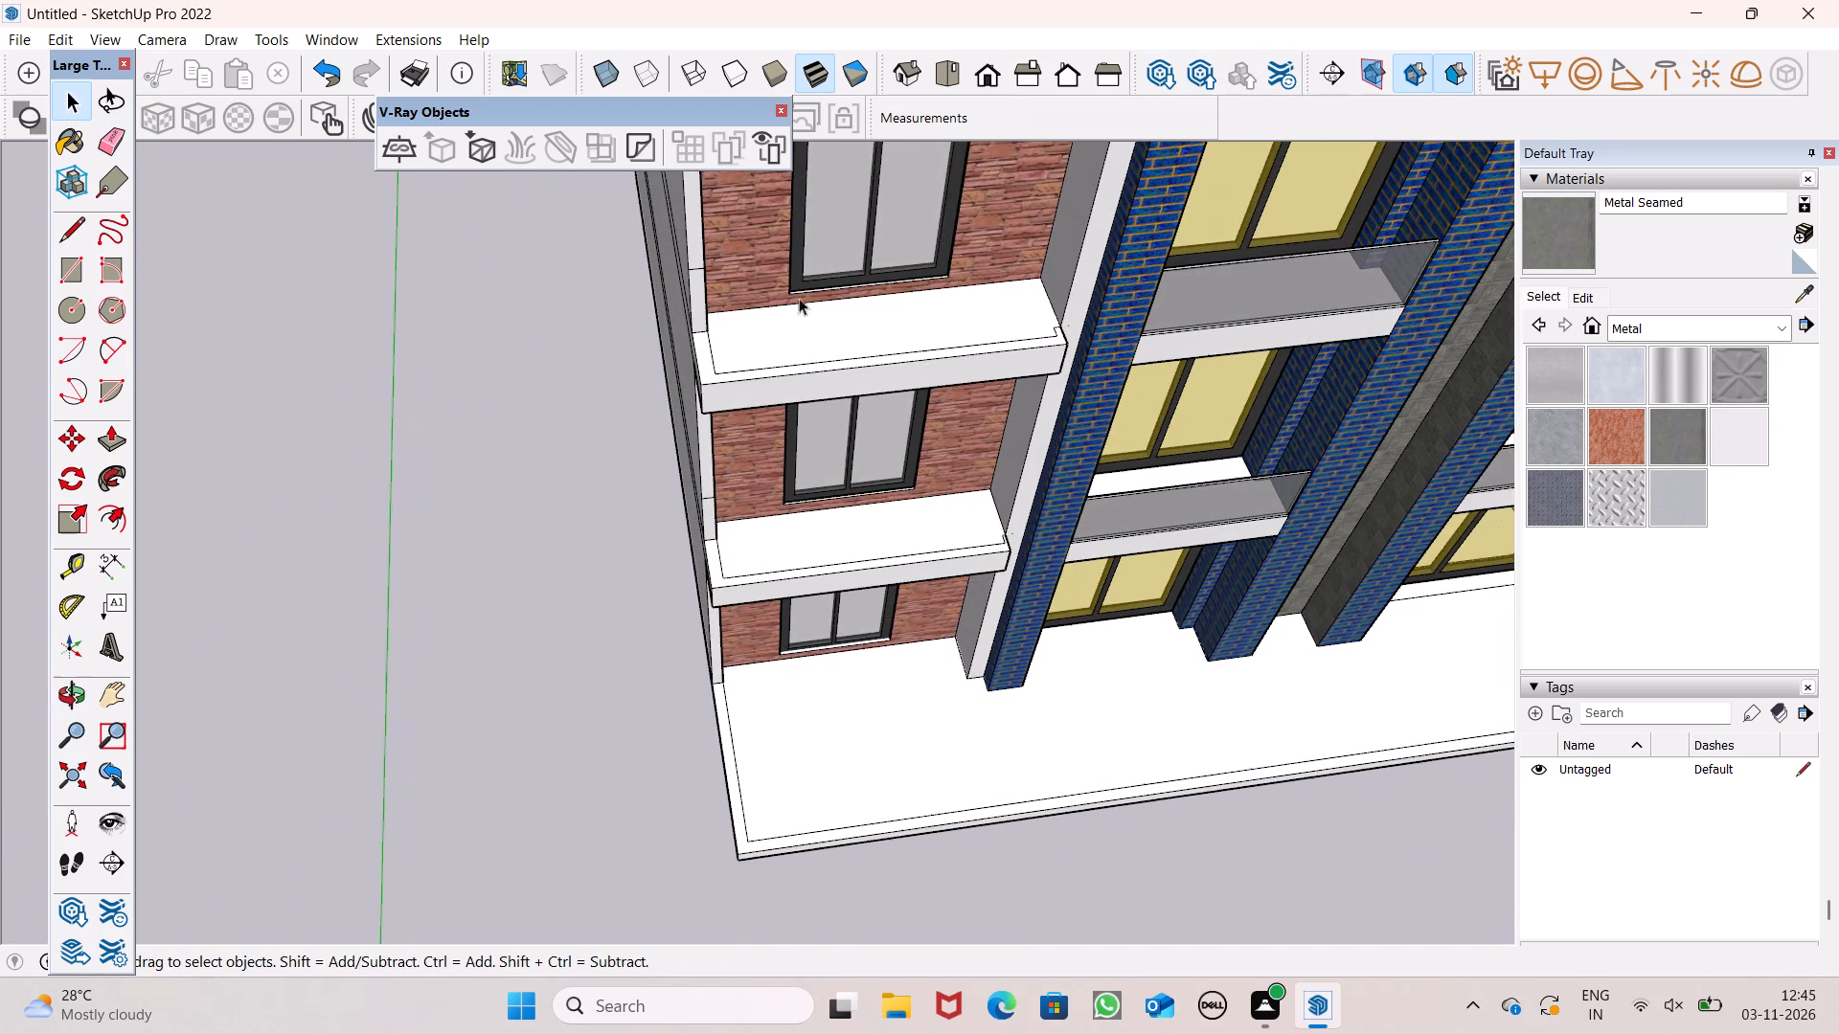
pyautogui.scroll(-7, 773, 630)
pyautogui.scroll(2, 709, 607)
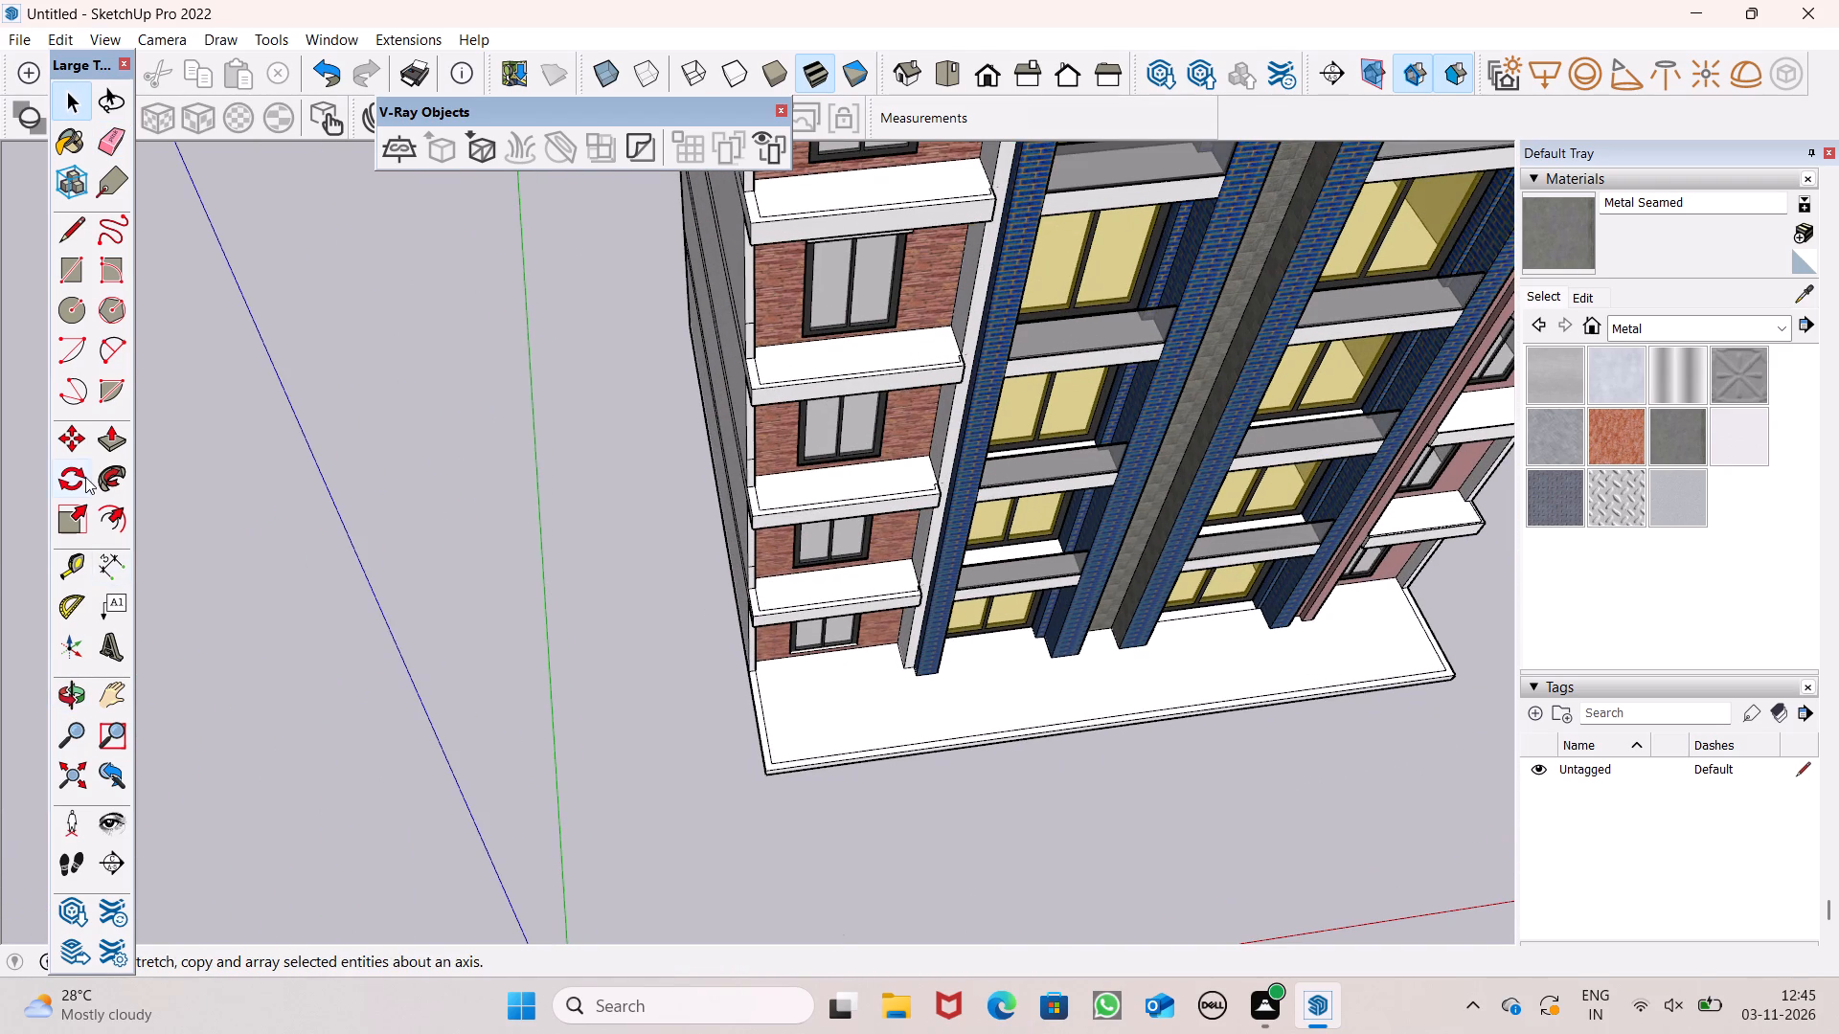
pyautogui.click(101, 444)
pyautogui.scroll(6, 574, 659)
pyautogui.moveTo(802, 753); pyautogui.dragTo(800, 739, button='middle')
pyautogui.scroll(8, 802, 753)
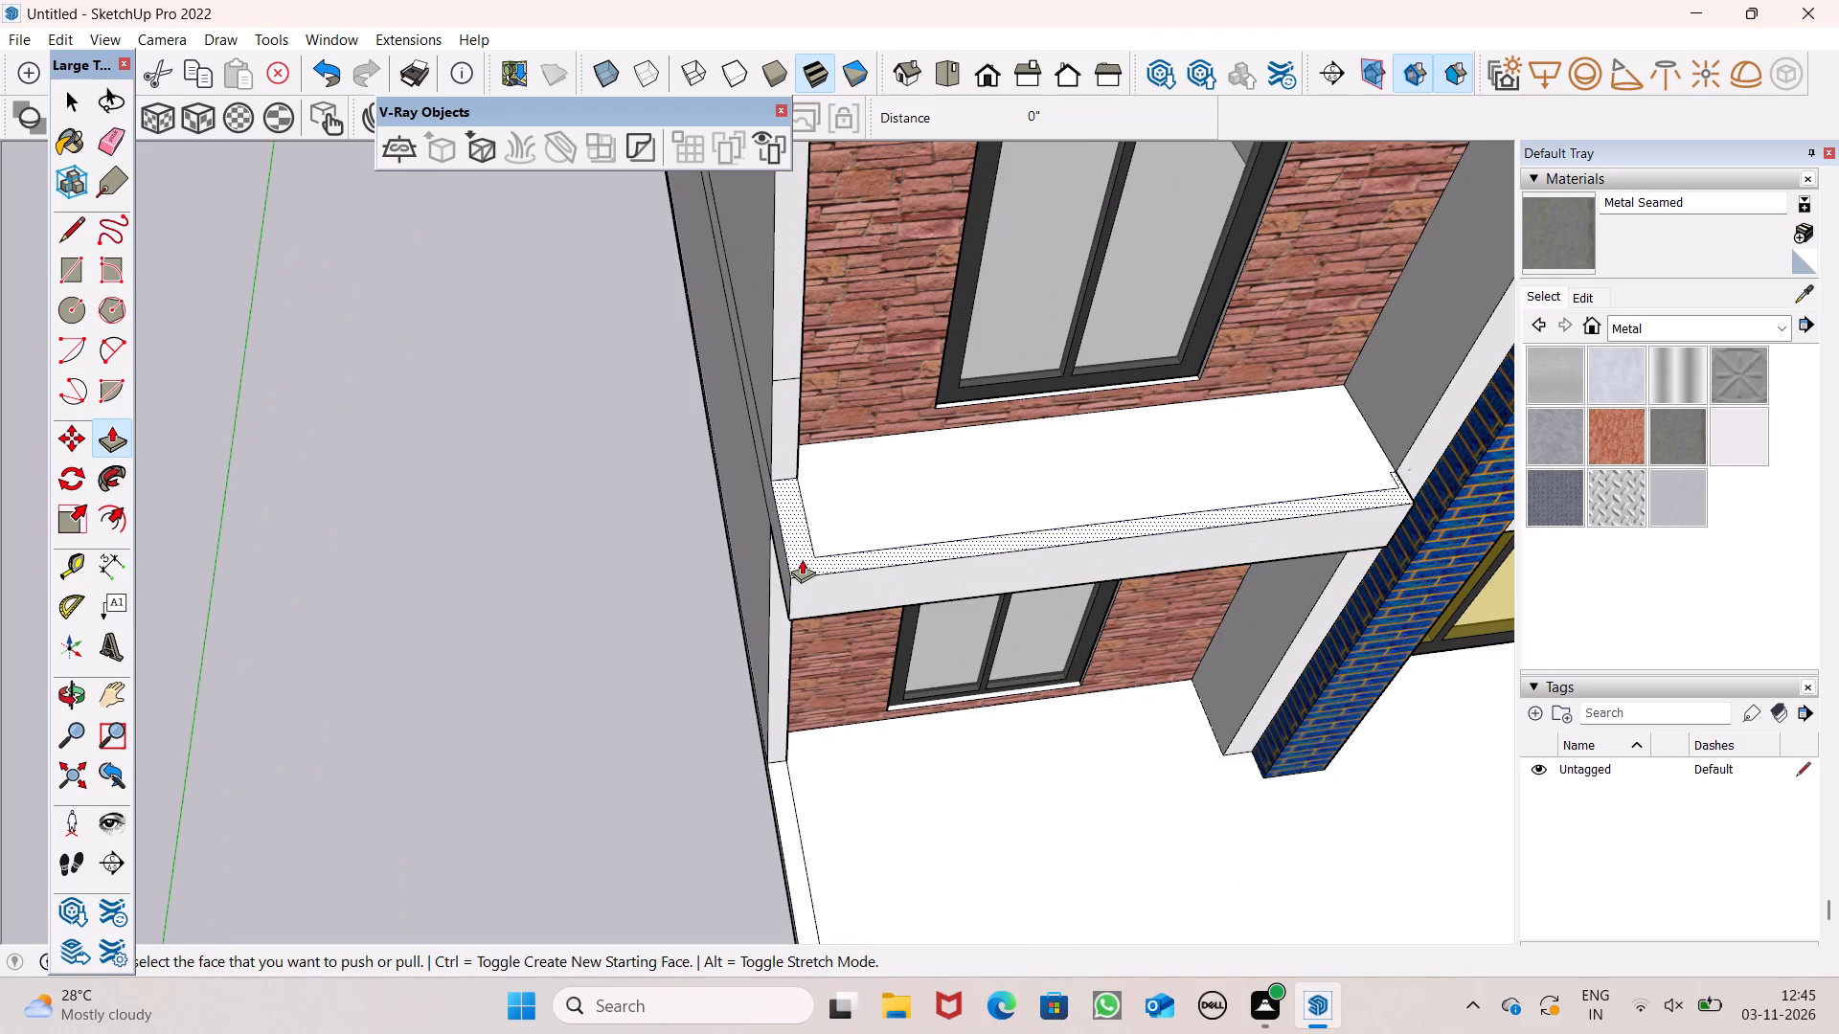
pyautogui.click(802, 559)
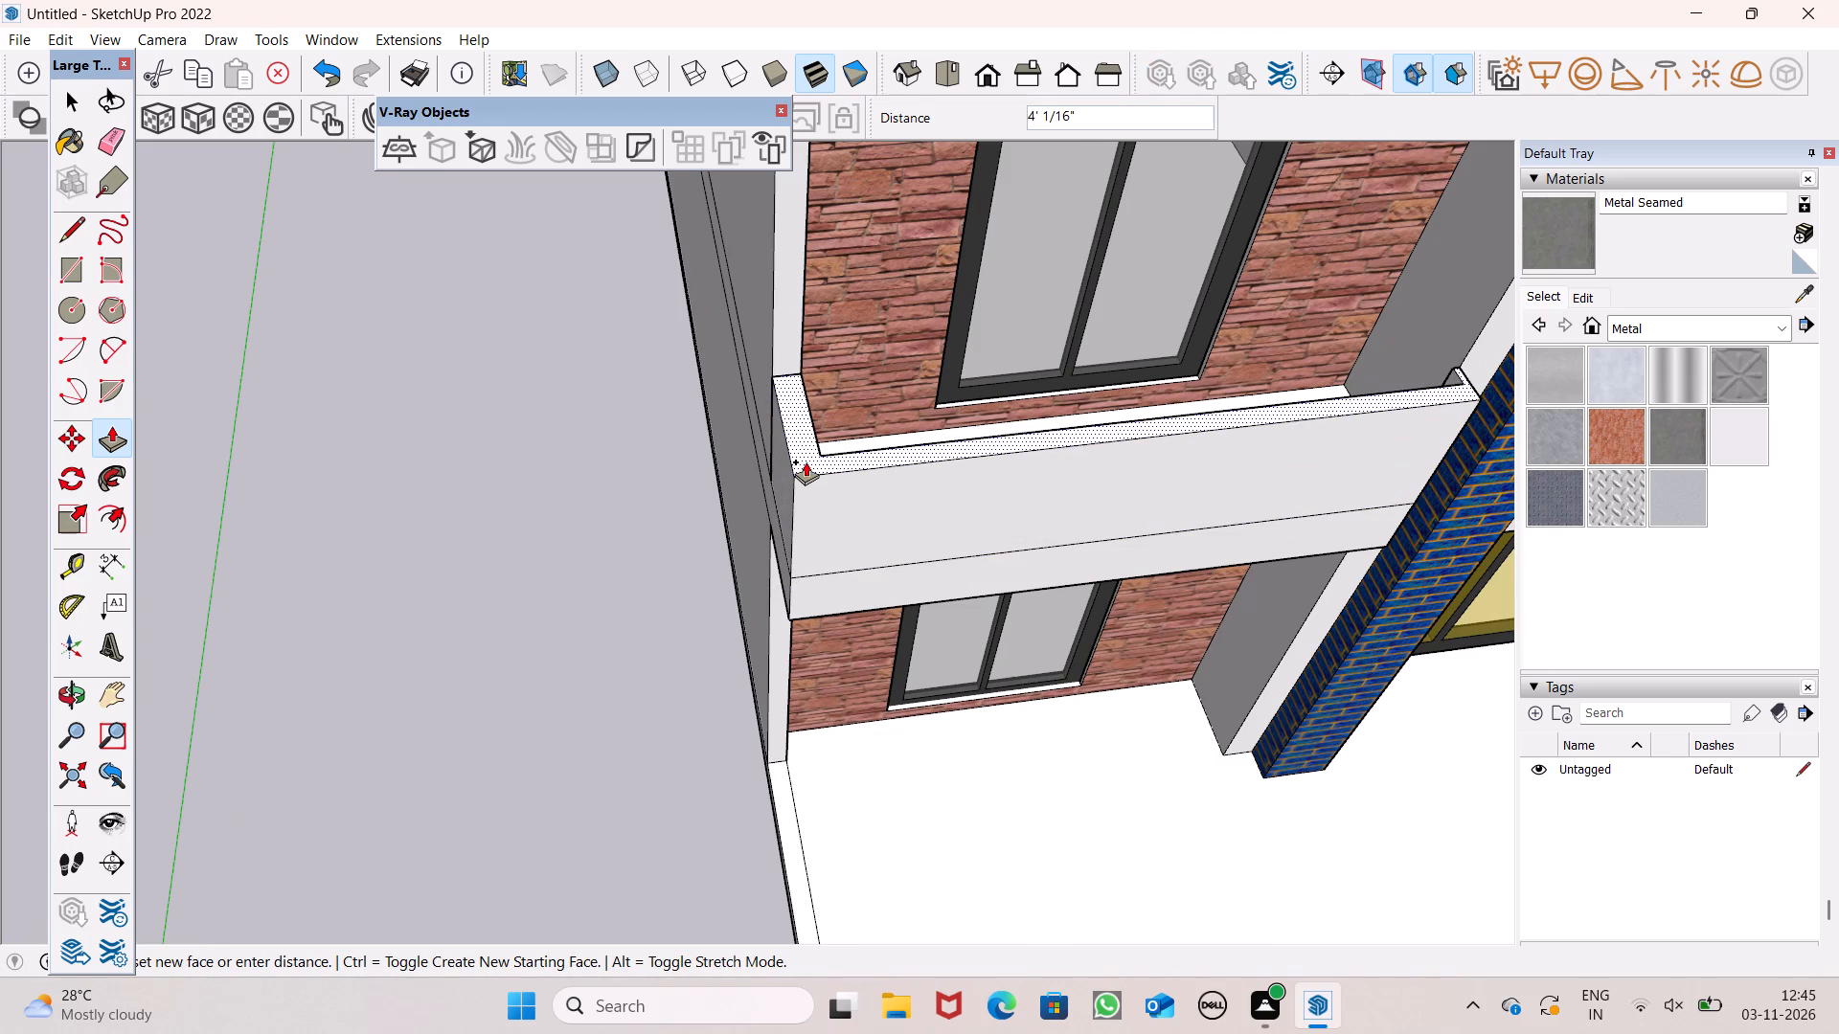
pyautogui.write("4'")
pyautogui.press('Return')
# Raise the outer rims of the second and third balconies from the bottom on the stone facade by about 4' each.
pyautogui.scroll(-8, 807, 578)
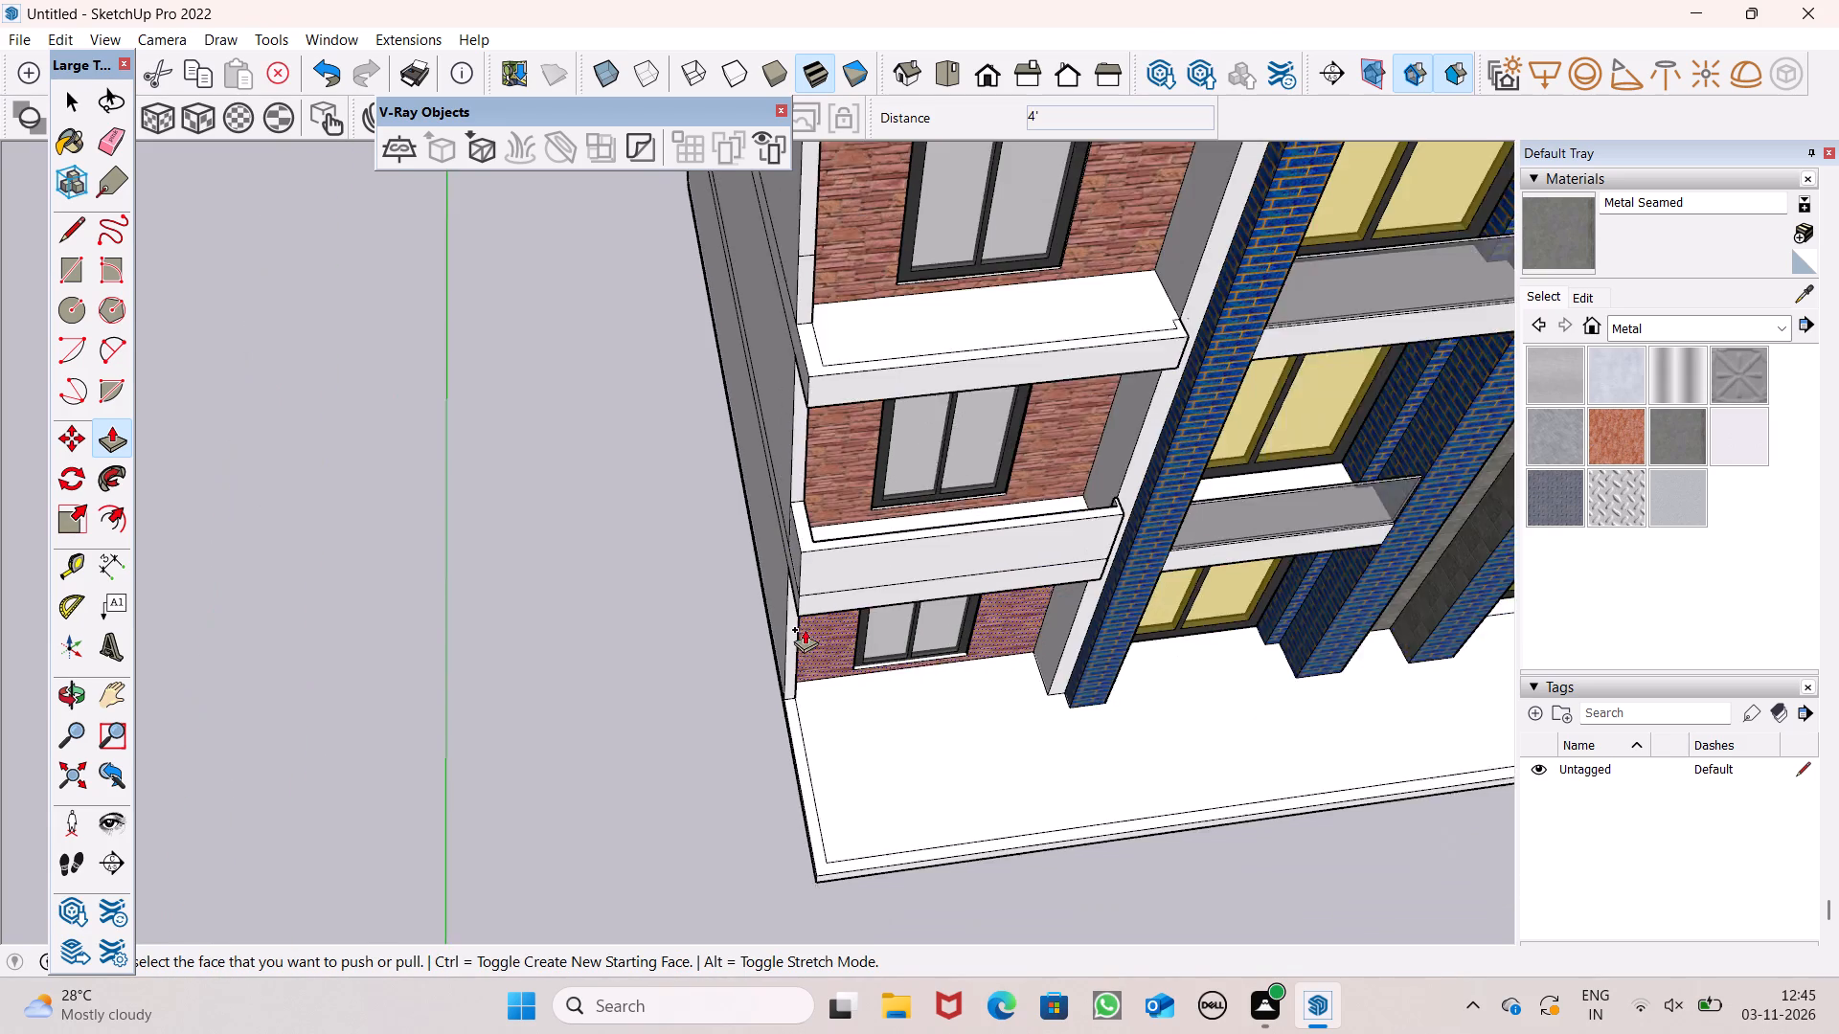
pyautogui.scroll(5, 846, 316)
pyautogui.moveTo(802, 404); pyautogui.dragTo(798, 320)
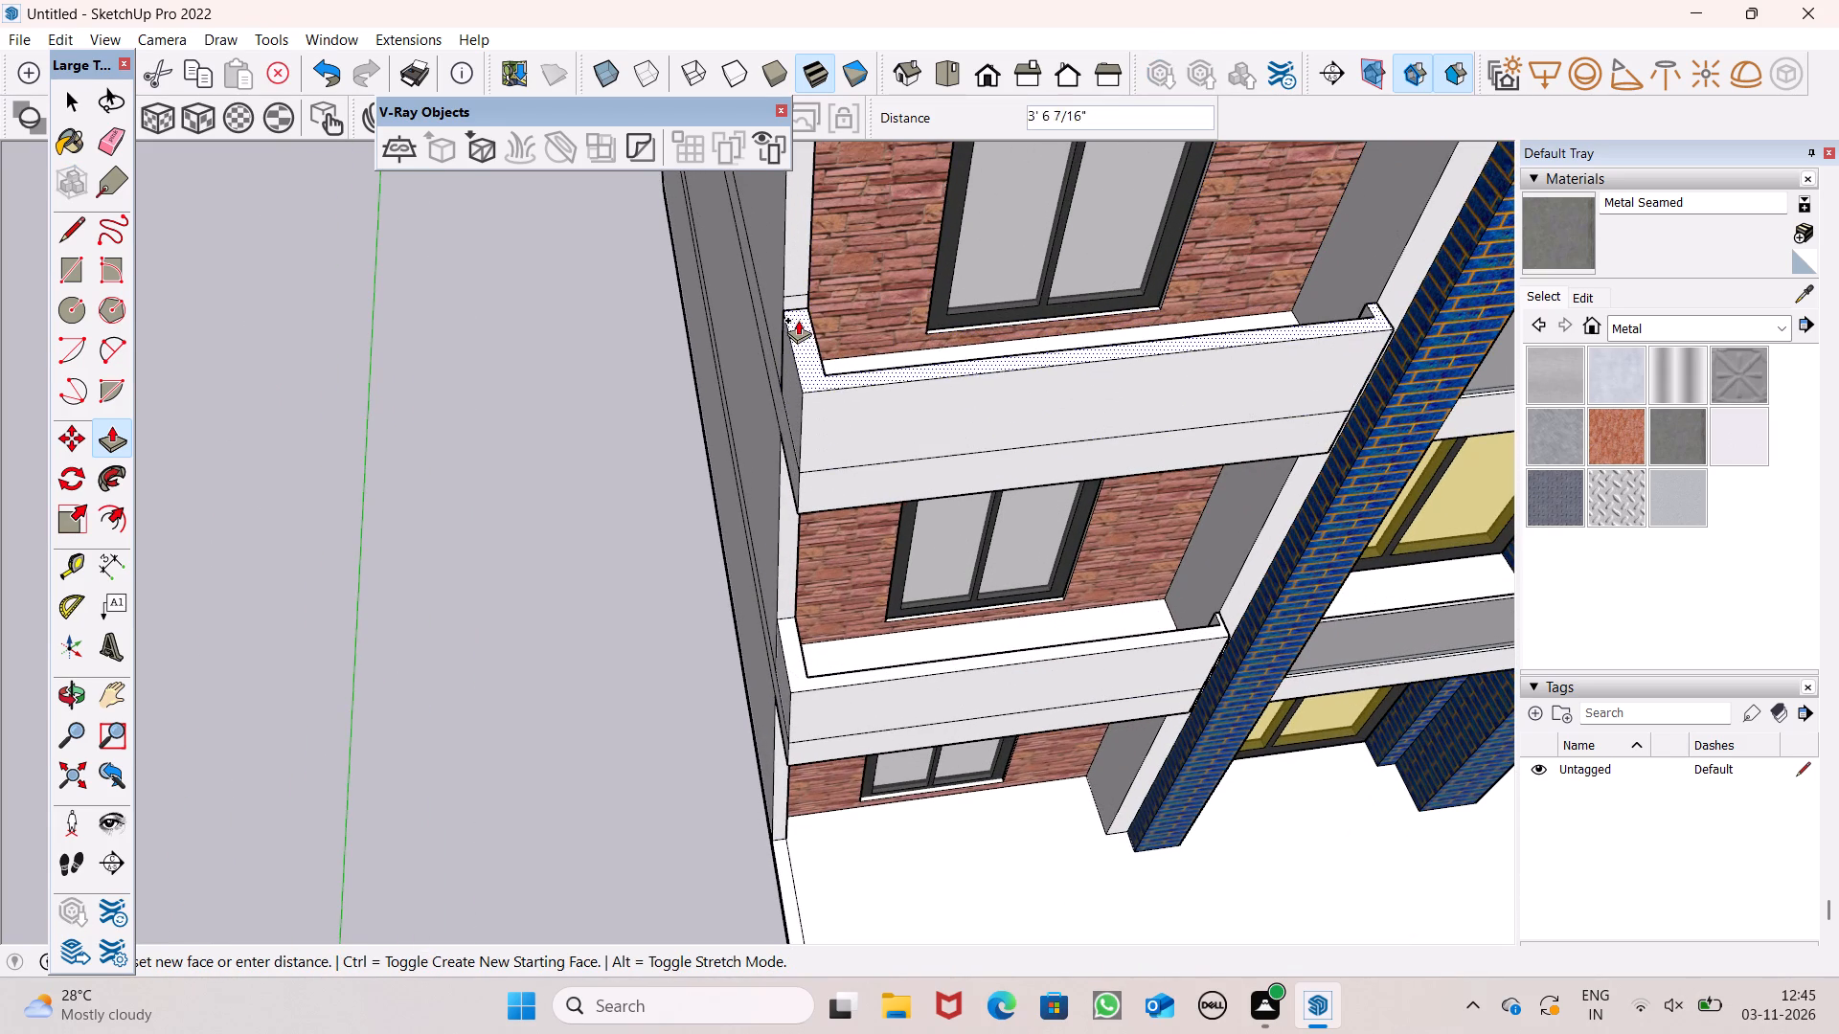
pyautogui.moveTo(798, 320); pyautogui.dragTo(798, 308)
pyautogui.scroll(-8, 767, 537)
pyautogui.scroll(7, 784, 285)
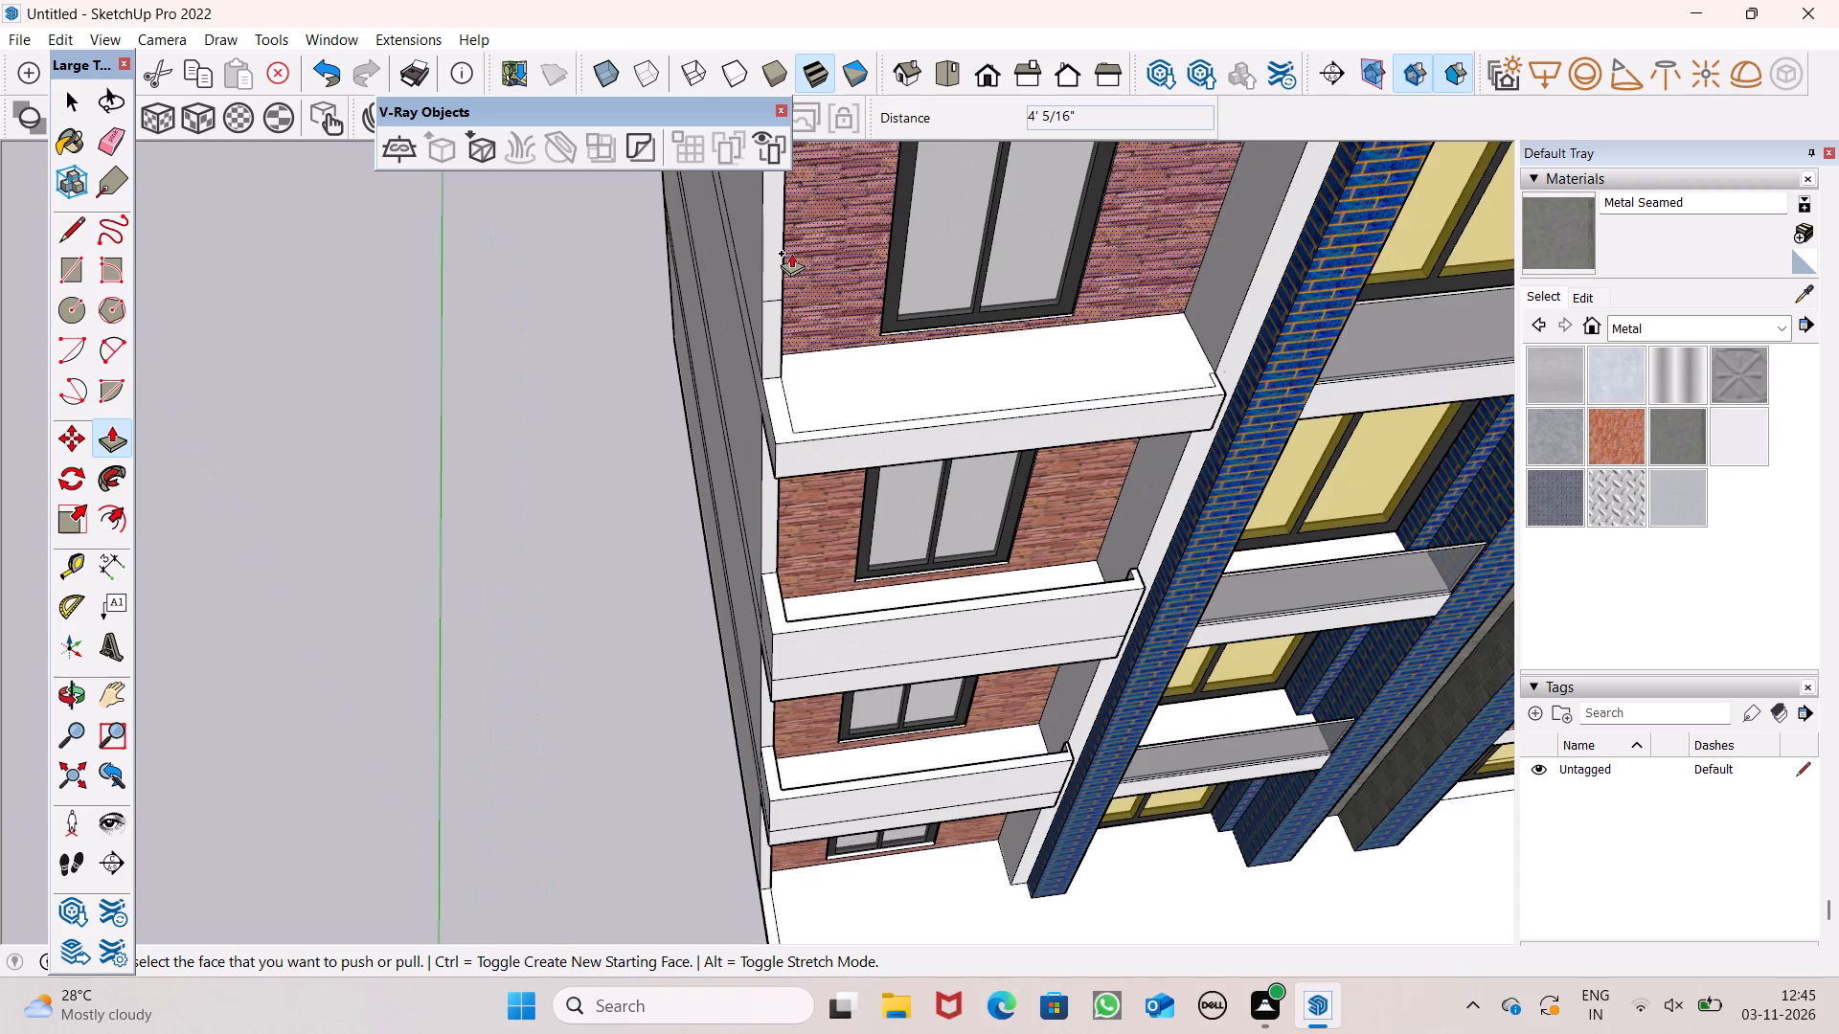
pyautogui.moveTo(778, 403); pyautogui.dragTo(780, 317)
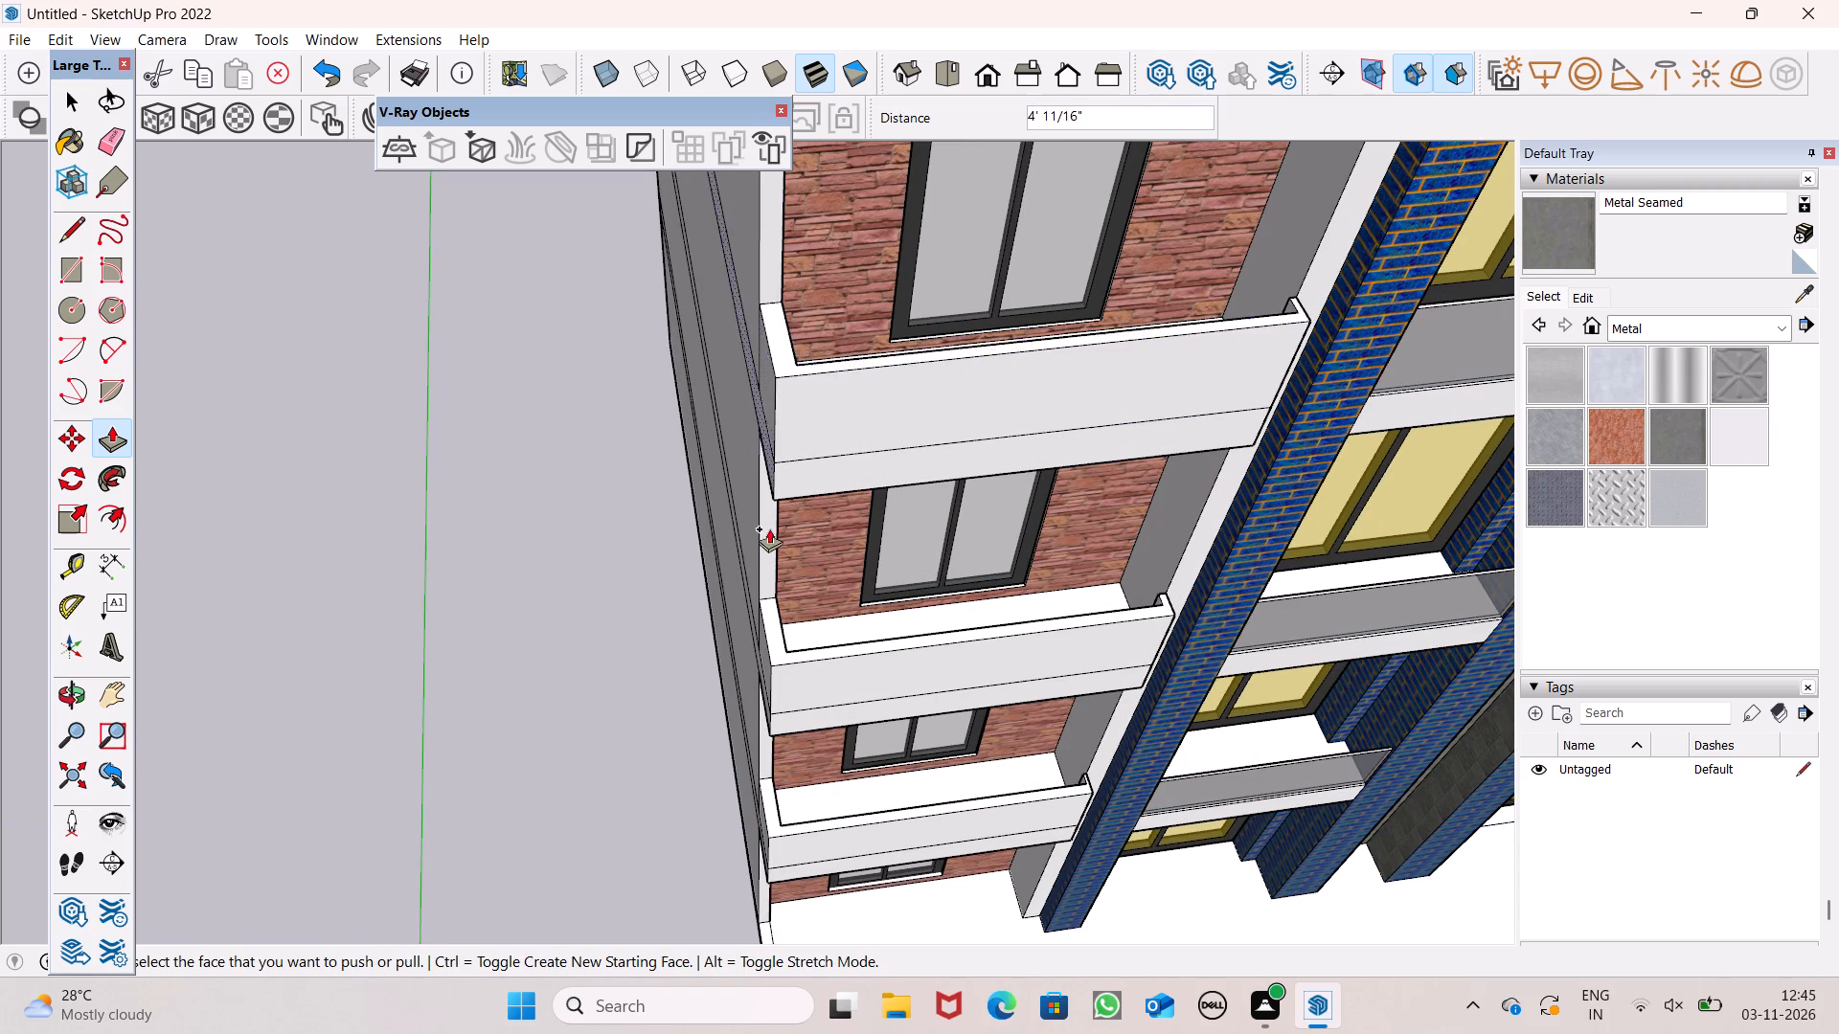
# Raise the top stone-facade balcony's outer rim by about 3' 10 1/2", and undo the extra pull made after it.
pyautogui.scroll(-7, 768, 545)
pyautogui.scroll(-6, 770, 409)
pyautogui.scroll(7, 803, 258)
pyautogui.scroll(5, 749, 348)
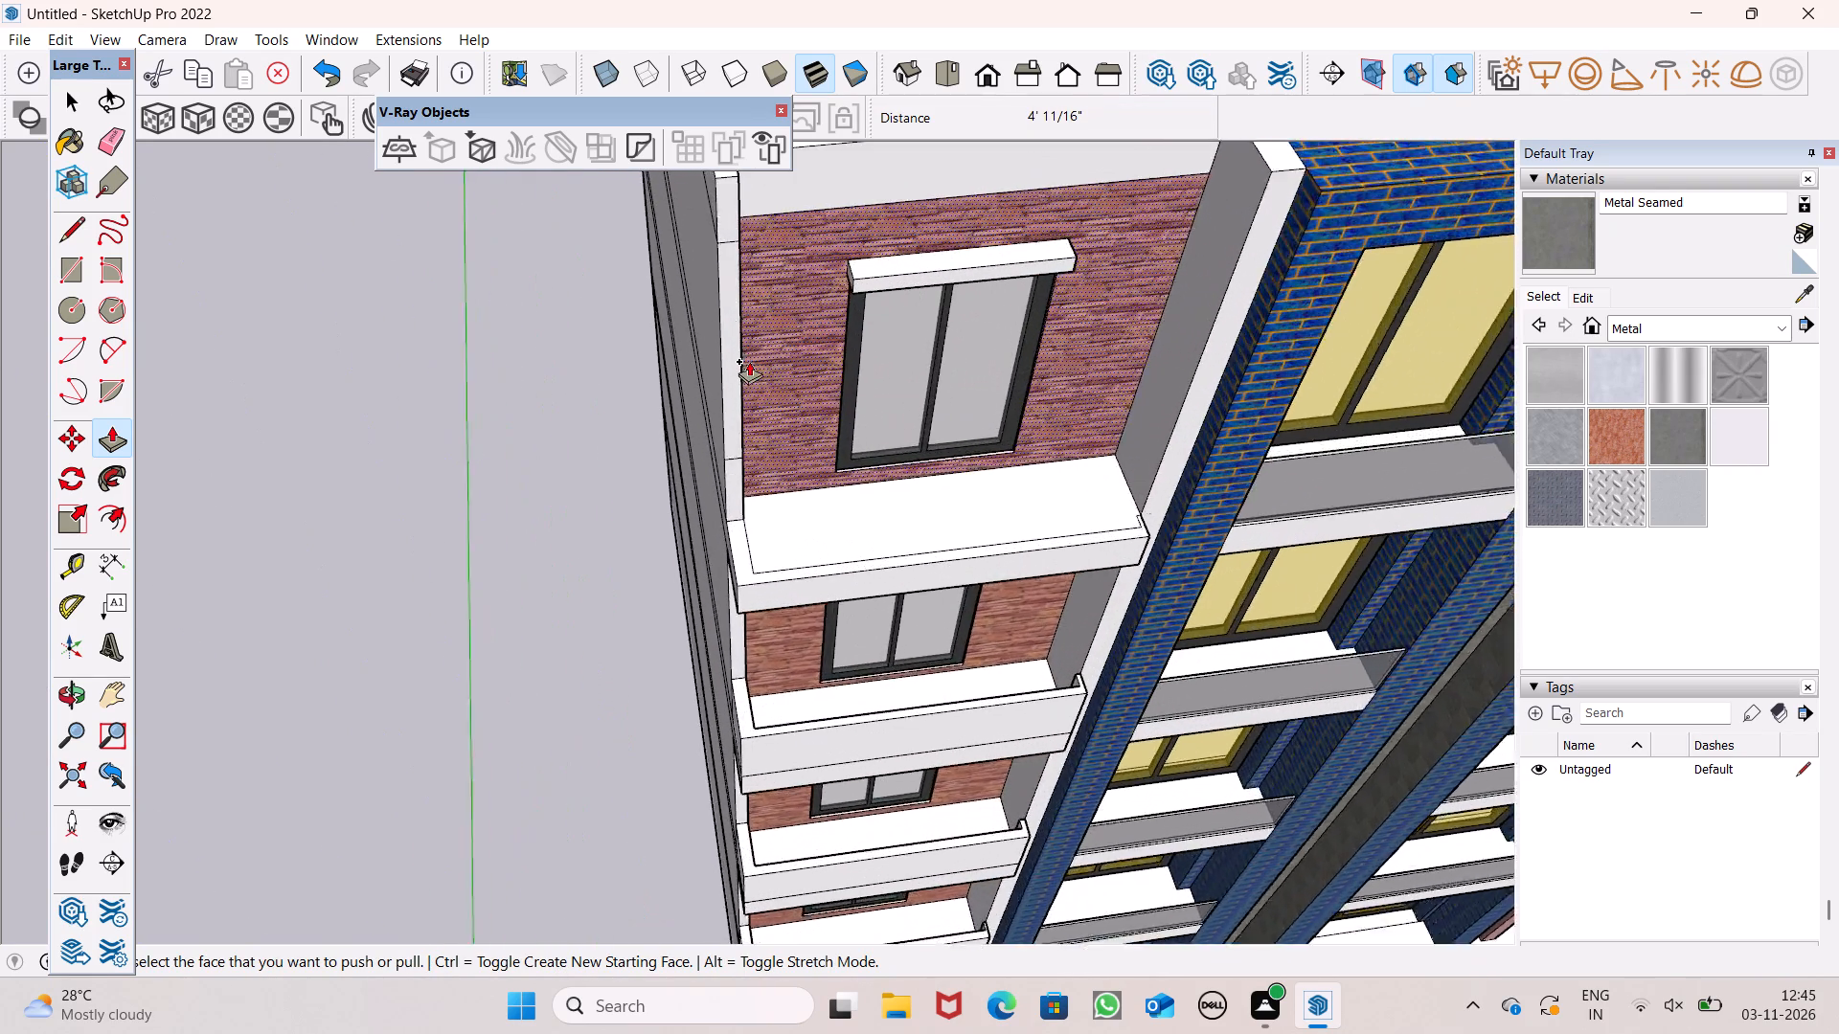
pyautogui.scroll(4, 749, 361)
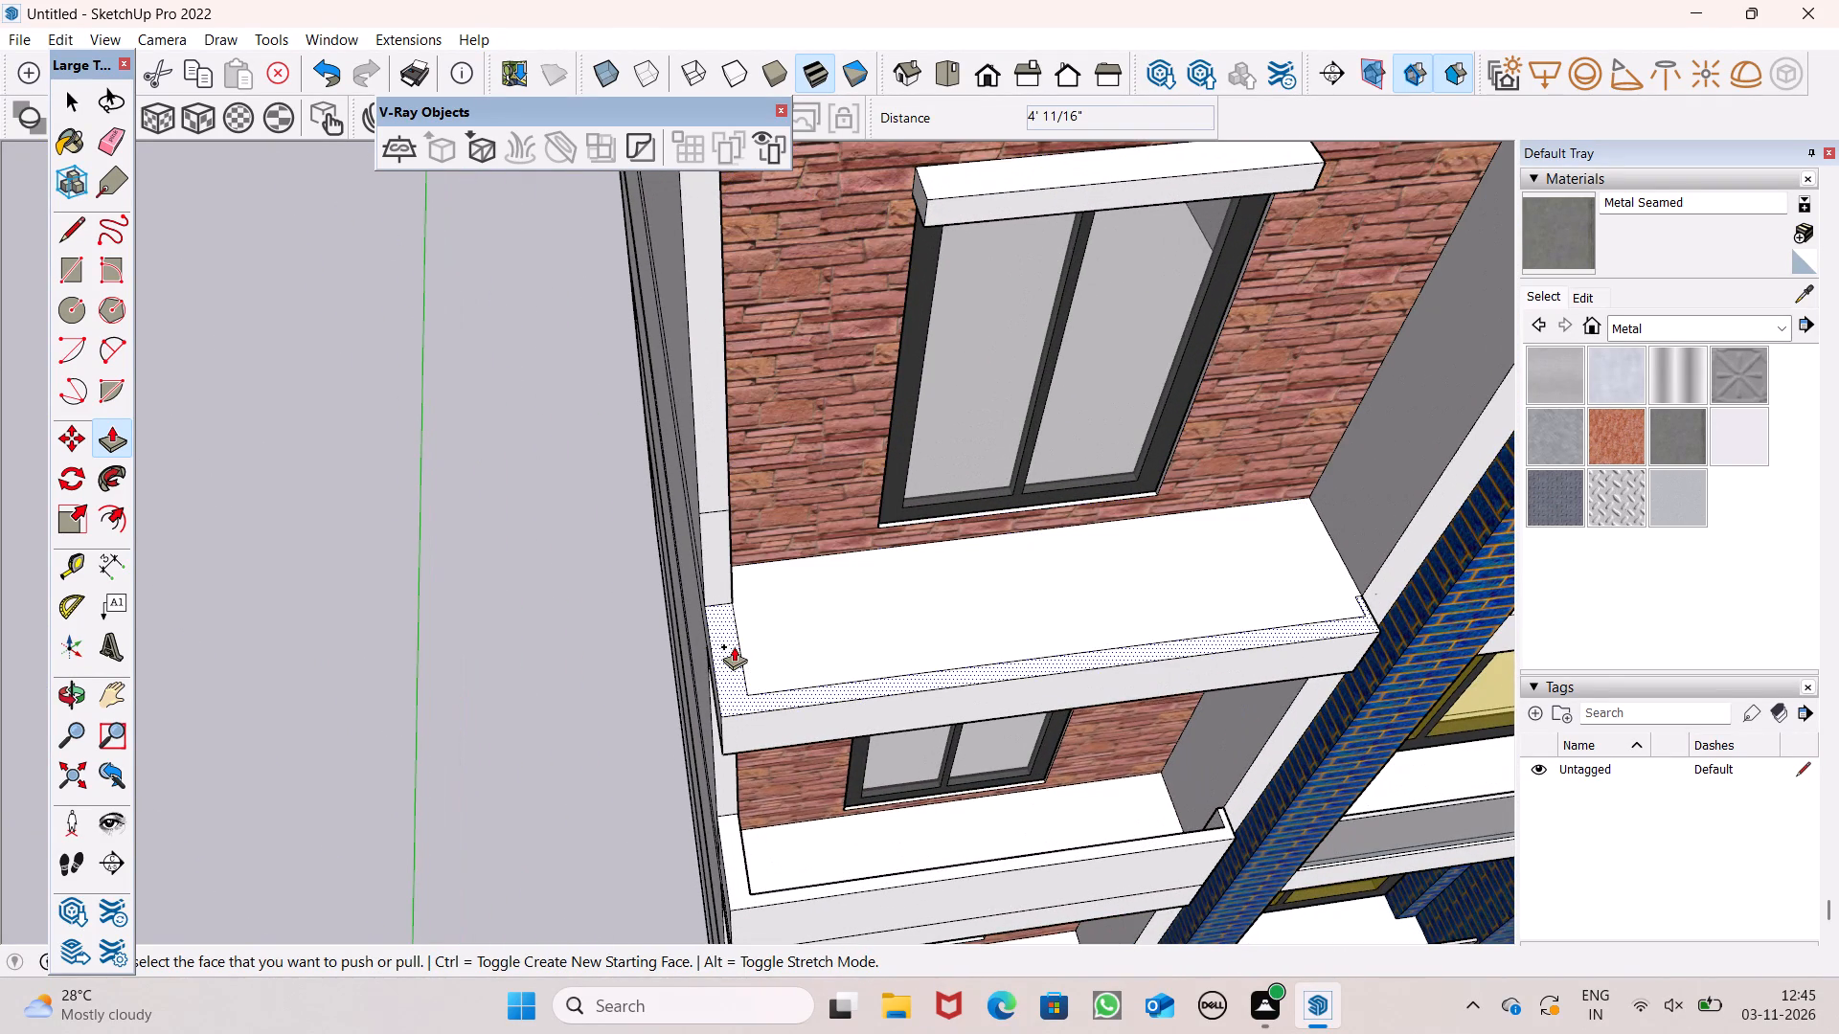
pyautogui.moveTo(734, 646); pyautogui.dragTo(736, 559)
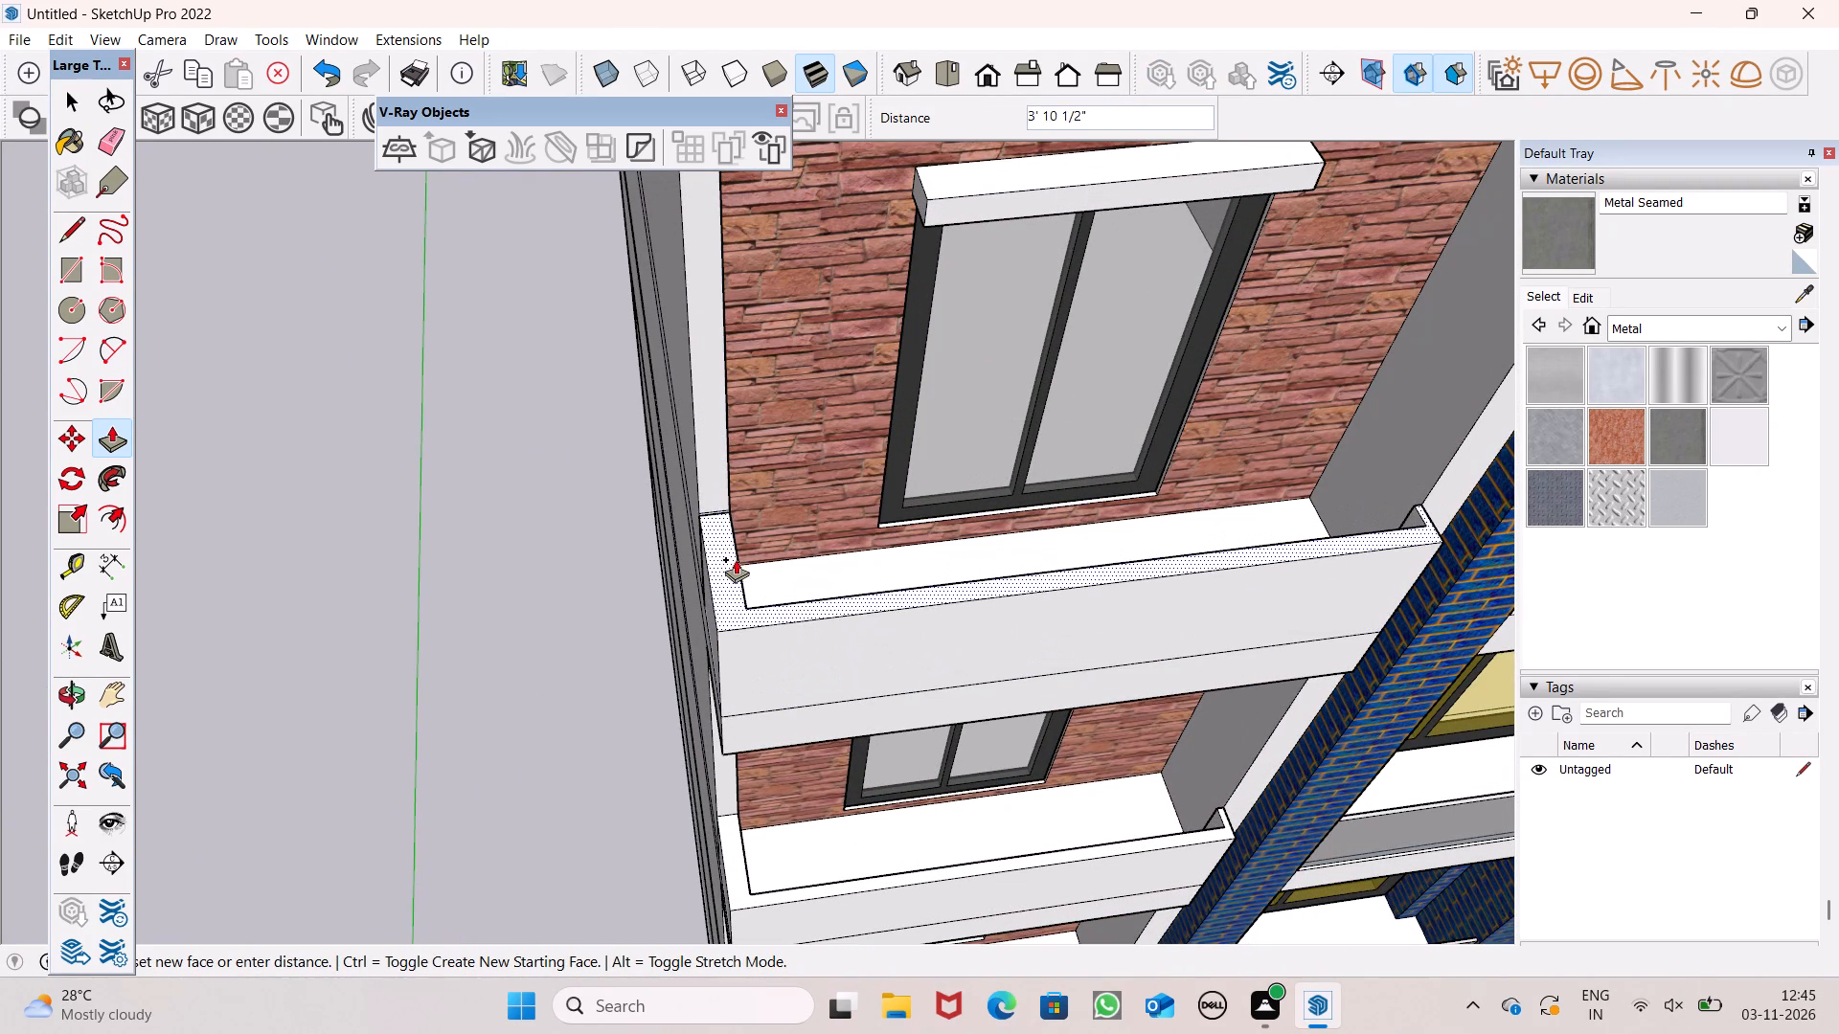
pyautogui.moveTo(736, 559); pyautogui.dragTo(732, 548)
pyautogui.moveTo(732, 548); pyautogui.dragTo(737, 556)
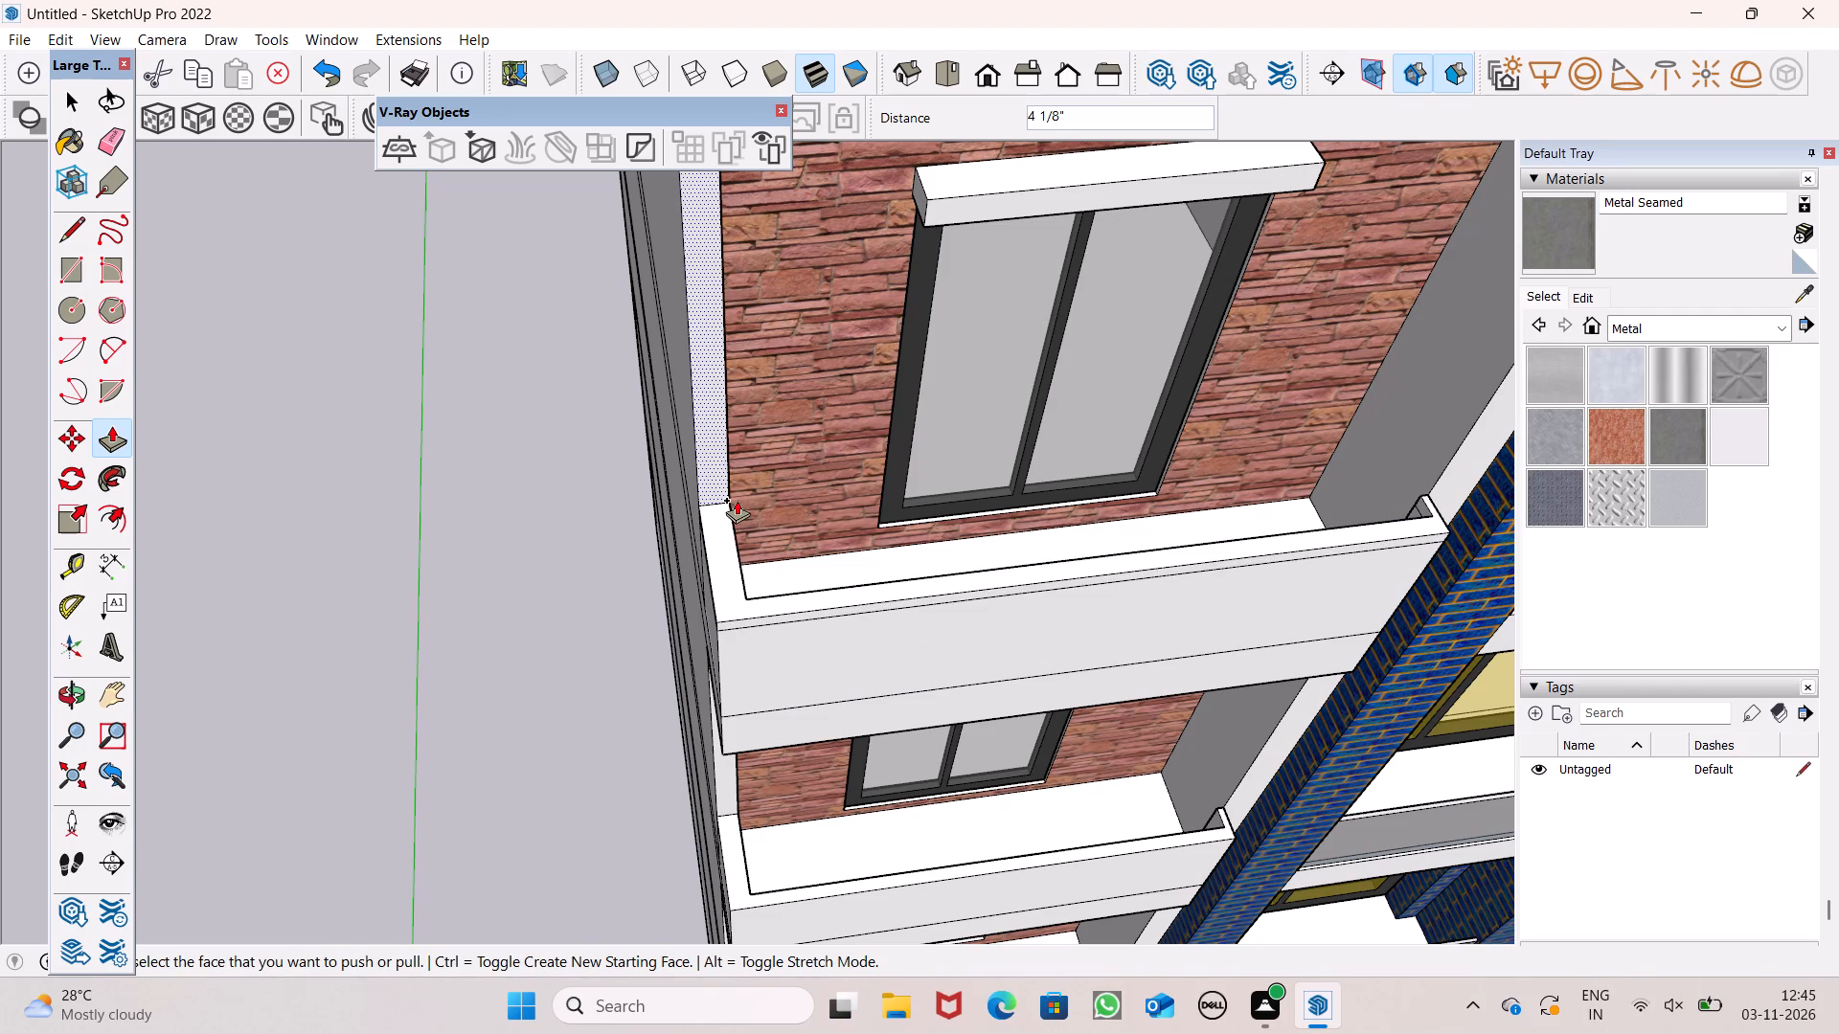
pyautogui.hotkey('ctrl', 'z')
# On the pink facade at the building's other front corner, raise the top balcony's narrow outer rim by 4' with Push/Pull.
pyautogui.scroll(-13, 783, 497)
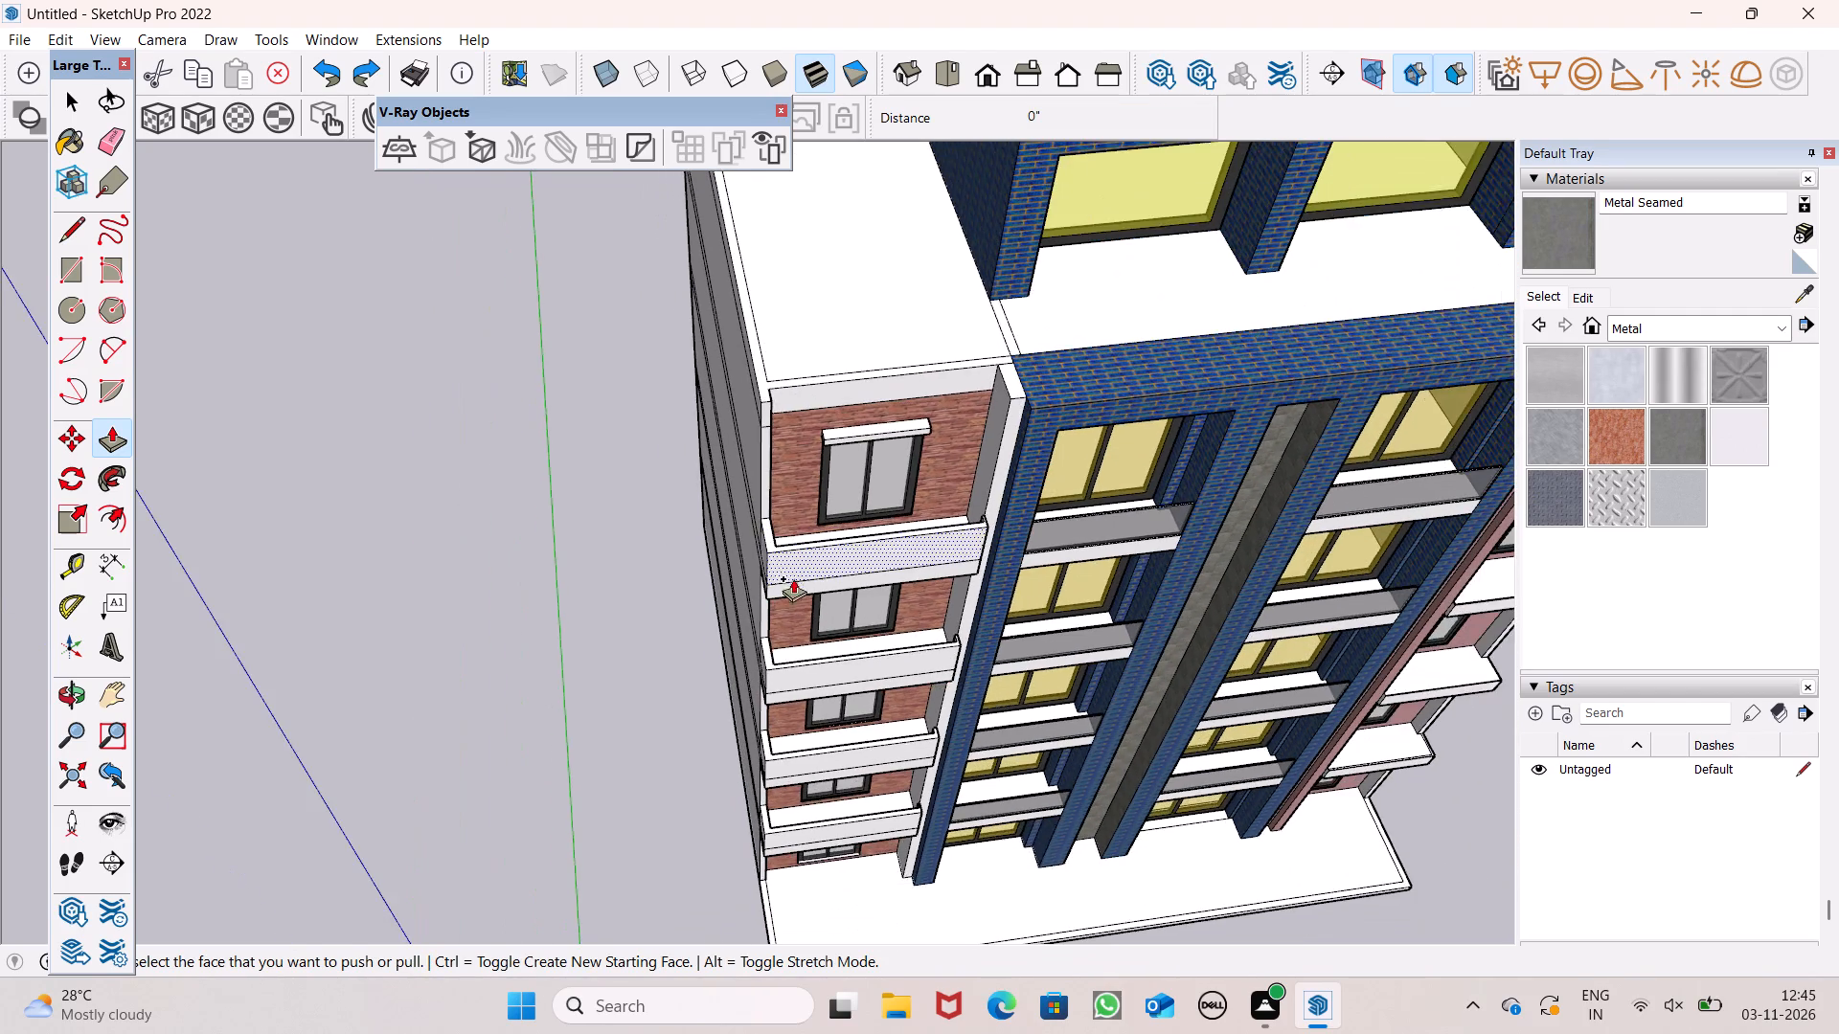
pyautogui.moveTo(792, 528); pyautogui.dragTo(830, 251, button='middle')
pyautogui.scroll(1, 830, 251)
pyautogui.scroll(-10, 750, 347)
pyautogui.moveTo(867, 435); pyautogui.dragTo(379, 520, button='middle')
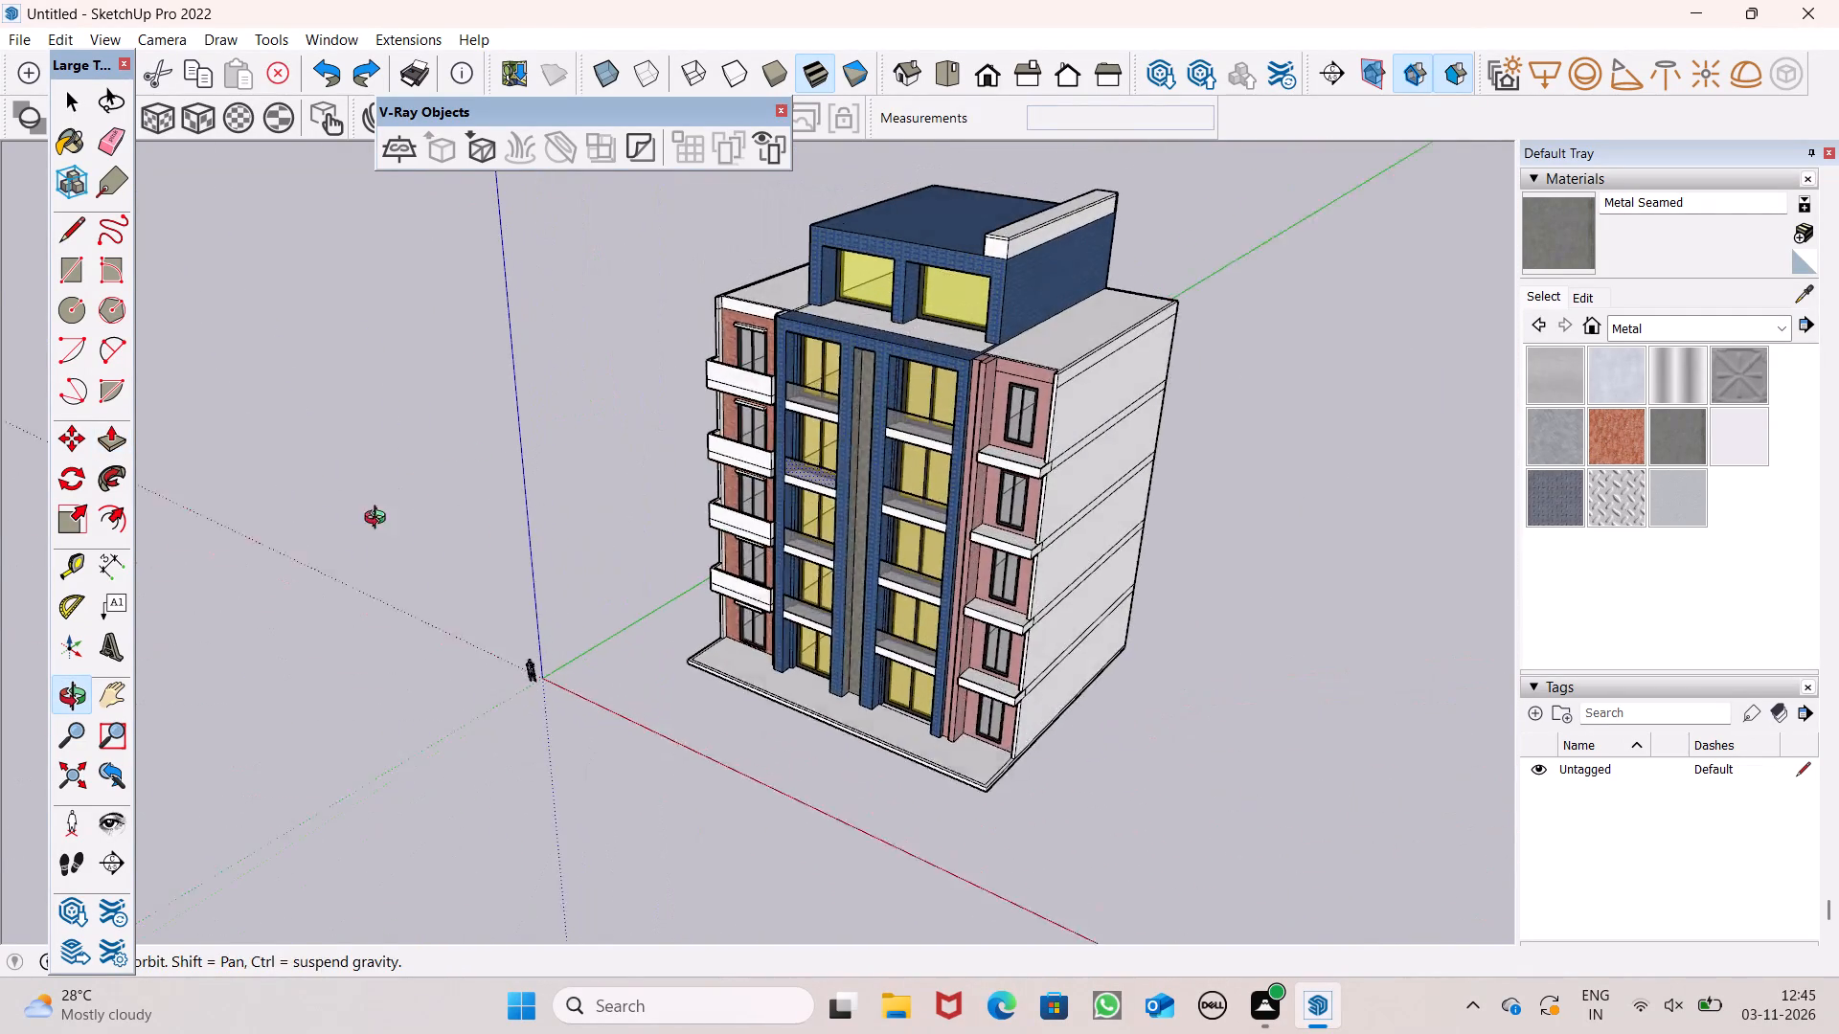
pyautogui.moveTo(379, 520); pyautogui.dragTo(361, 533, button='middle')
pyautogui.scroll(8, 1006, 484)
pyautogui.scroll(-3, 1006, 484)
pyautogui.moveTo(995, 540); pyautogui.dragTo(995, 681, button='middle')
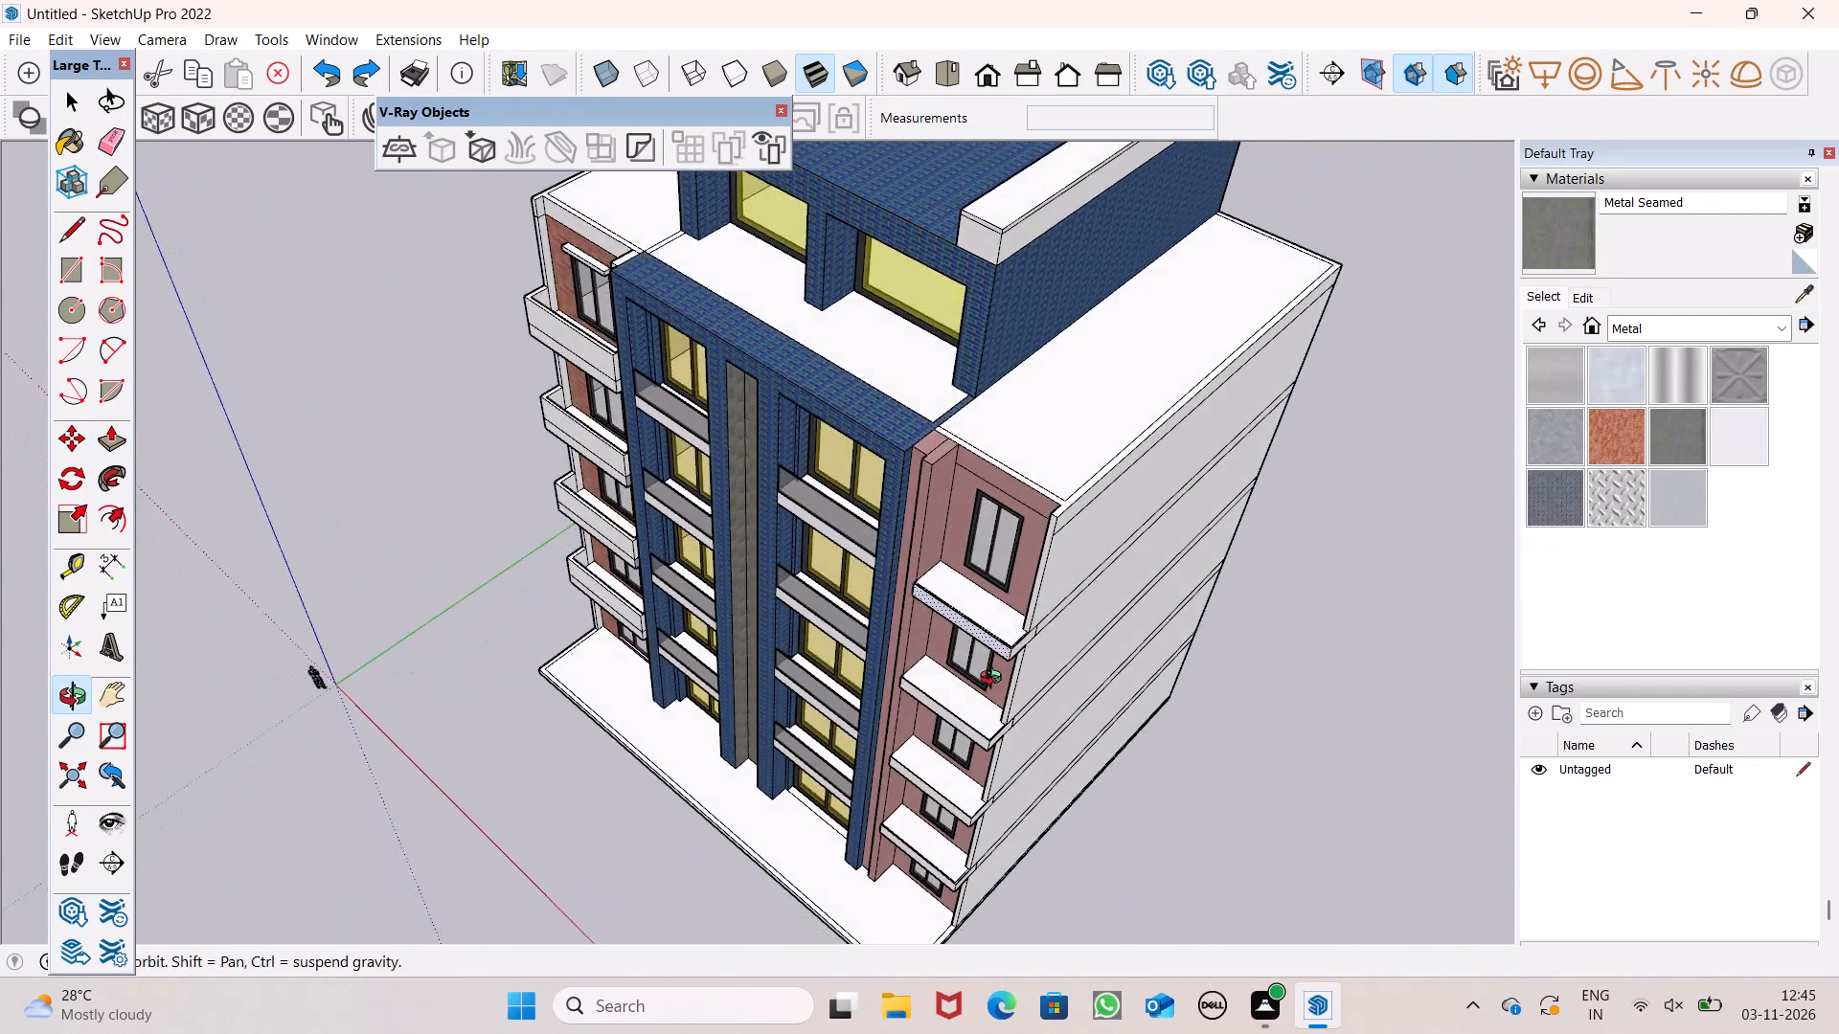
pyautogui.moveTo(995, 681); pyautogui.dragTo(995, 682, button='middle')
pyautogui.scroll(20, 996, 682)
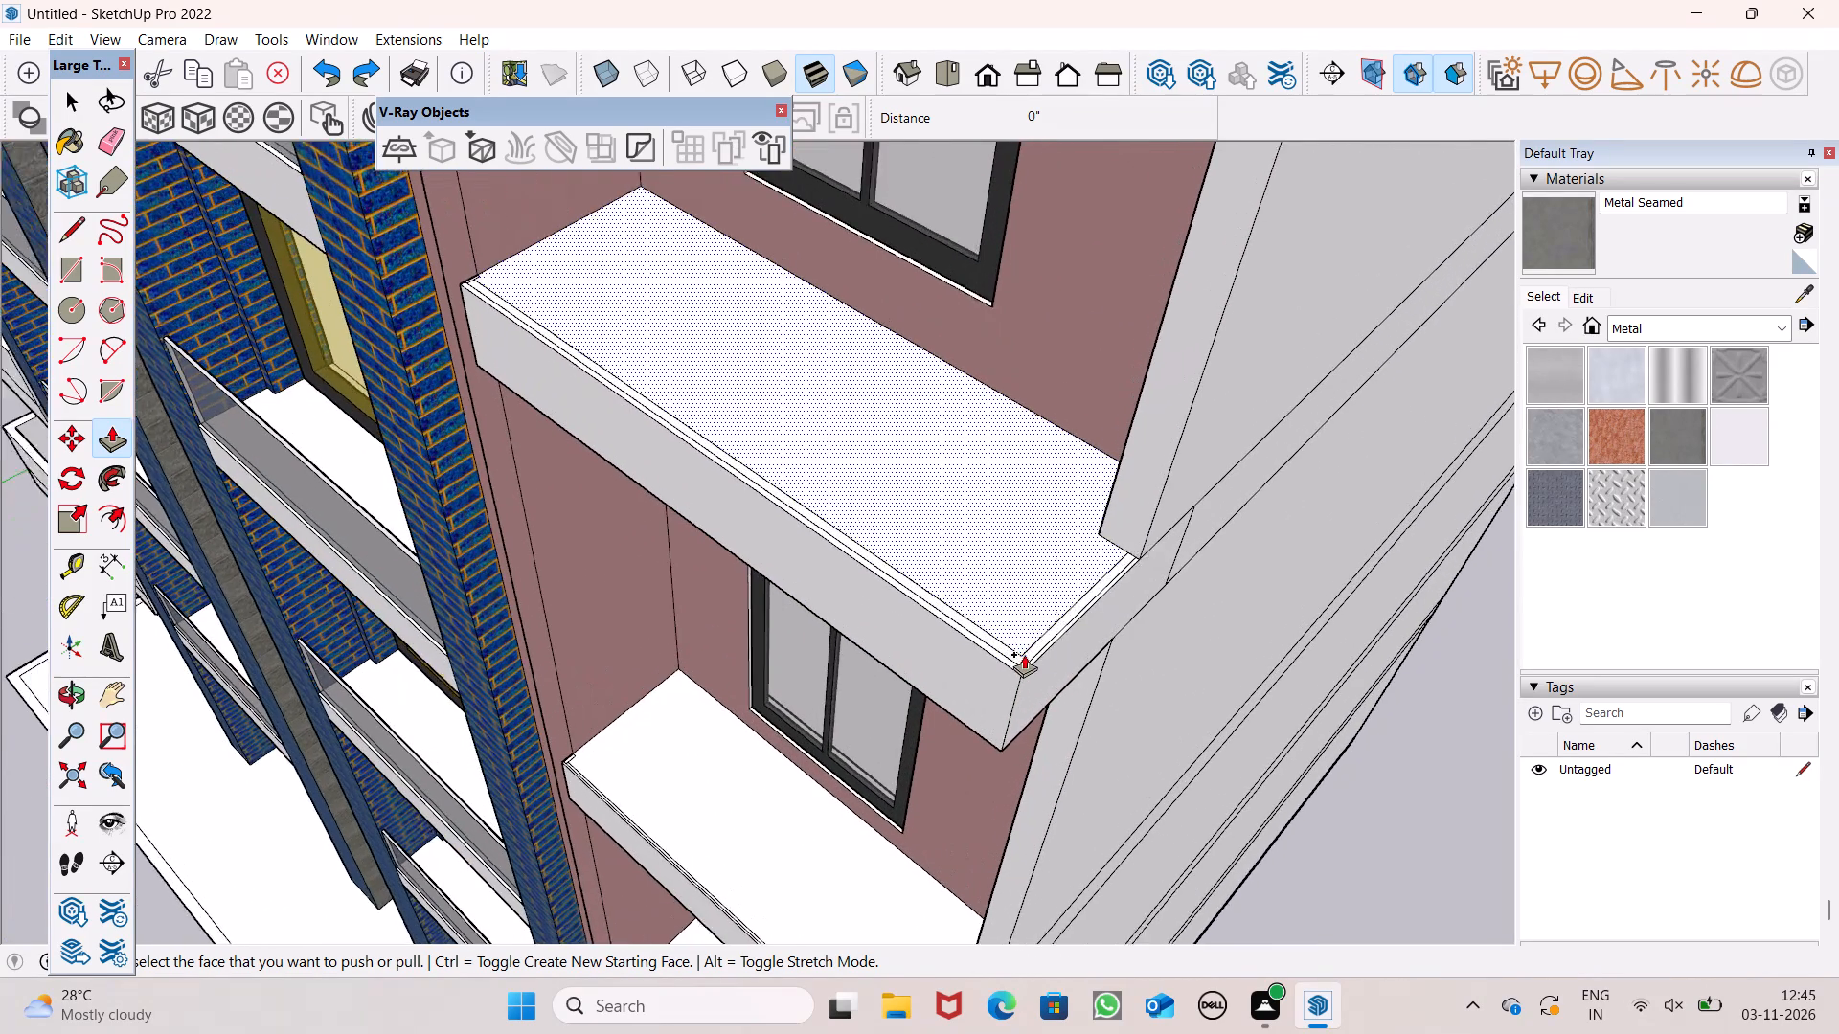
pyautogui.moveTo(1028, 655); pyautogui.dragTo(1029, 557)
pyautogui.write("4'")
pyautogui.press('Return')
# Raise the narrow outer rim of the second balcony from the top on the pink facade by 4'.
pyautogui.scroll(-8, 1036, 431)
pyautogui.scroll(-4, 945, 313)
pyautogui.scroll(6, 995, 680)
pyautogui.scroll(2, 882, 735)
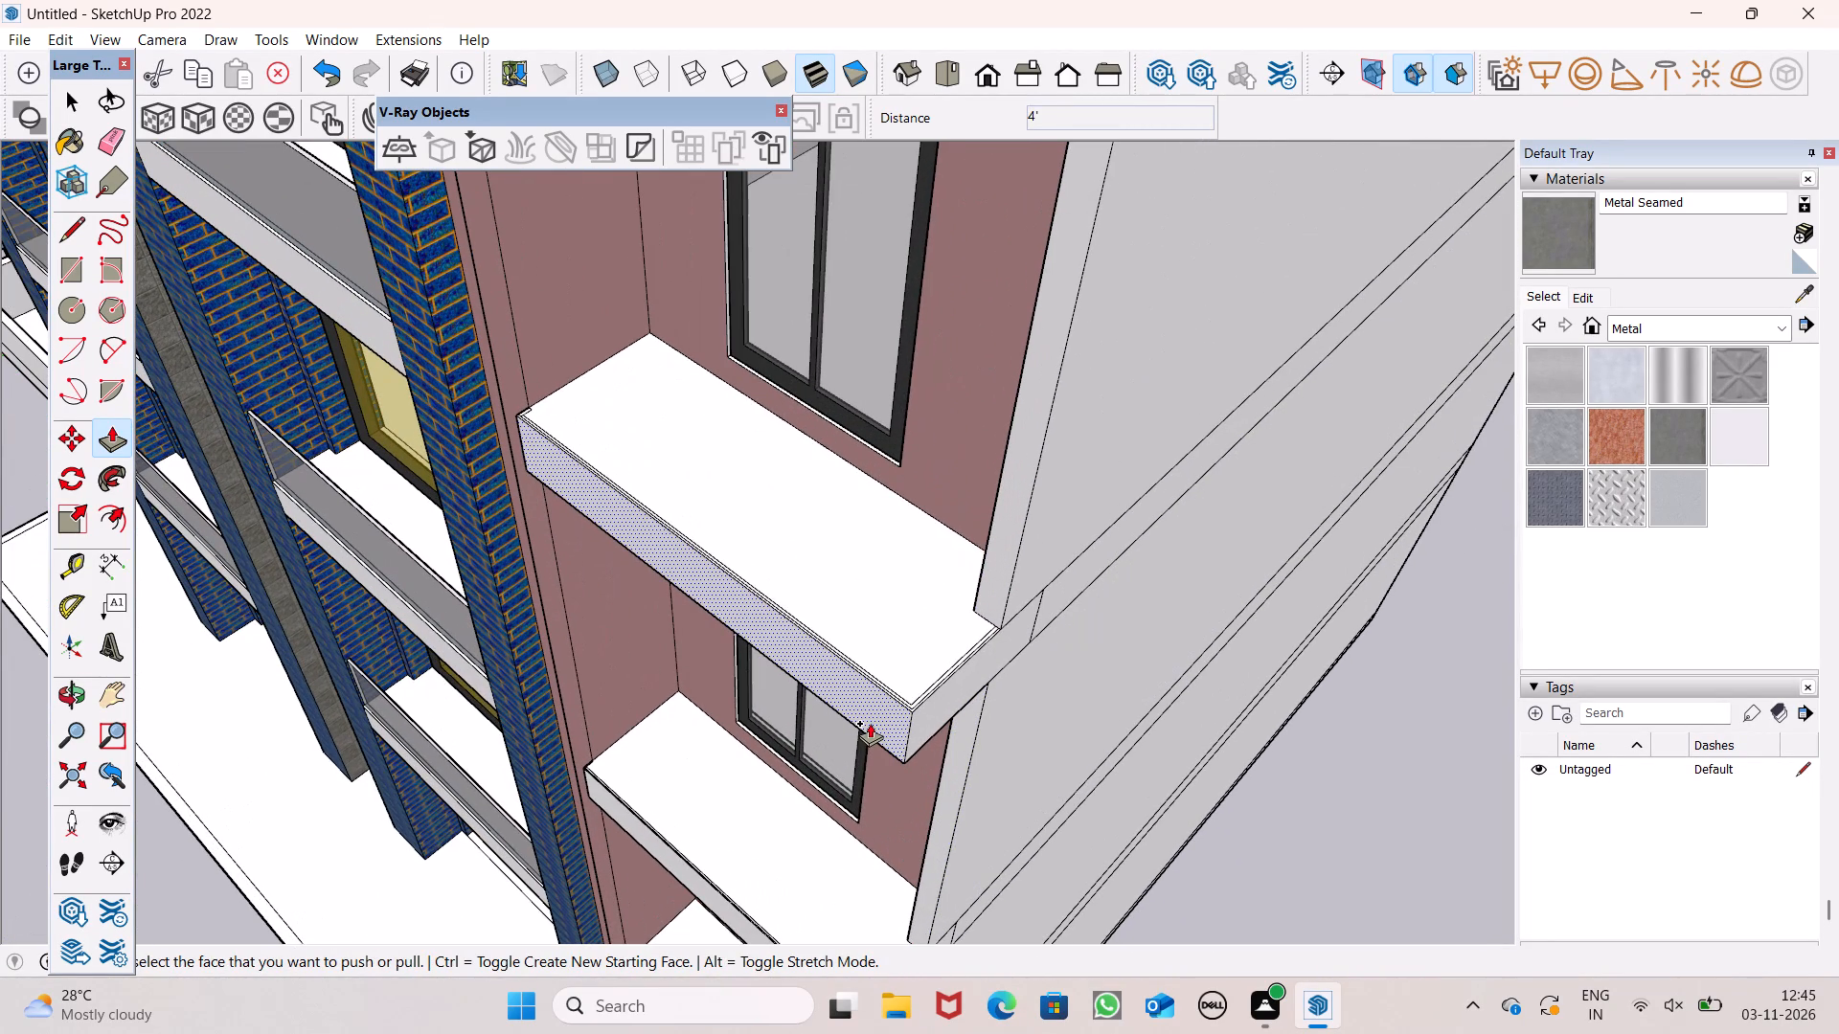
pyautogui.scroll(6, 877, 694)
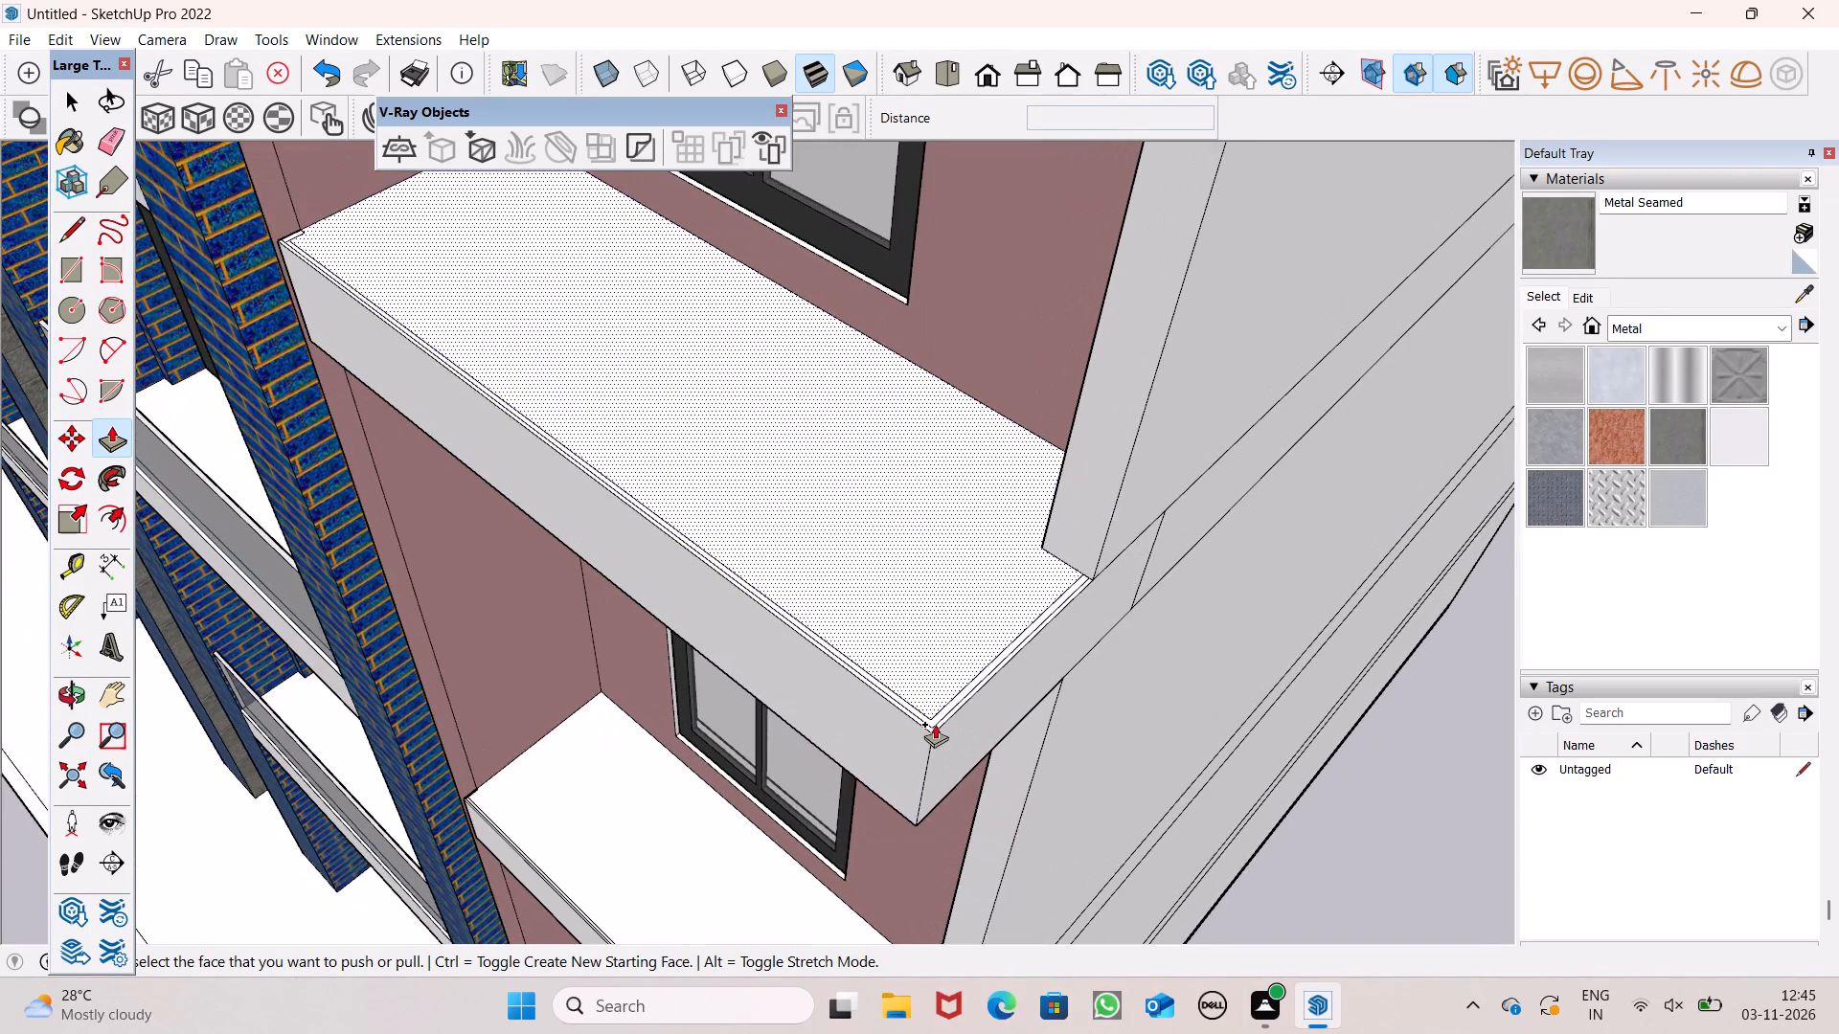
pyautogui.scroll(7, 933, 731)
pyautogui.moveTo(932, 728); pyautogui.dragTo(941, 622)
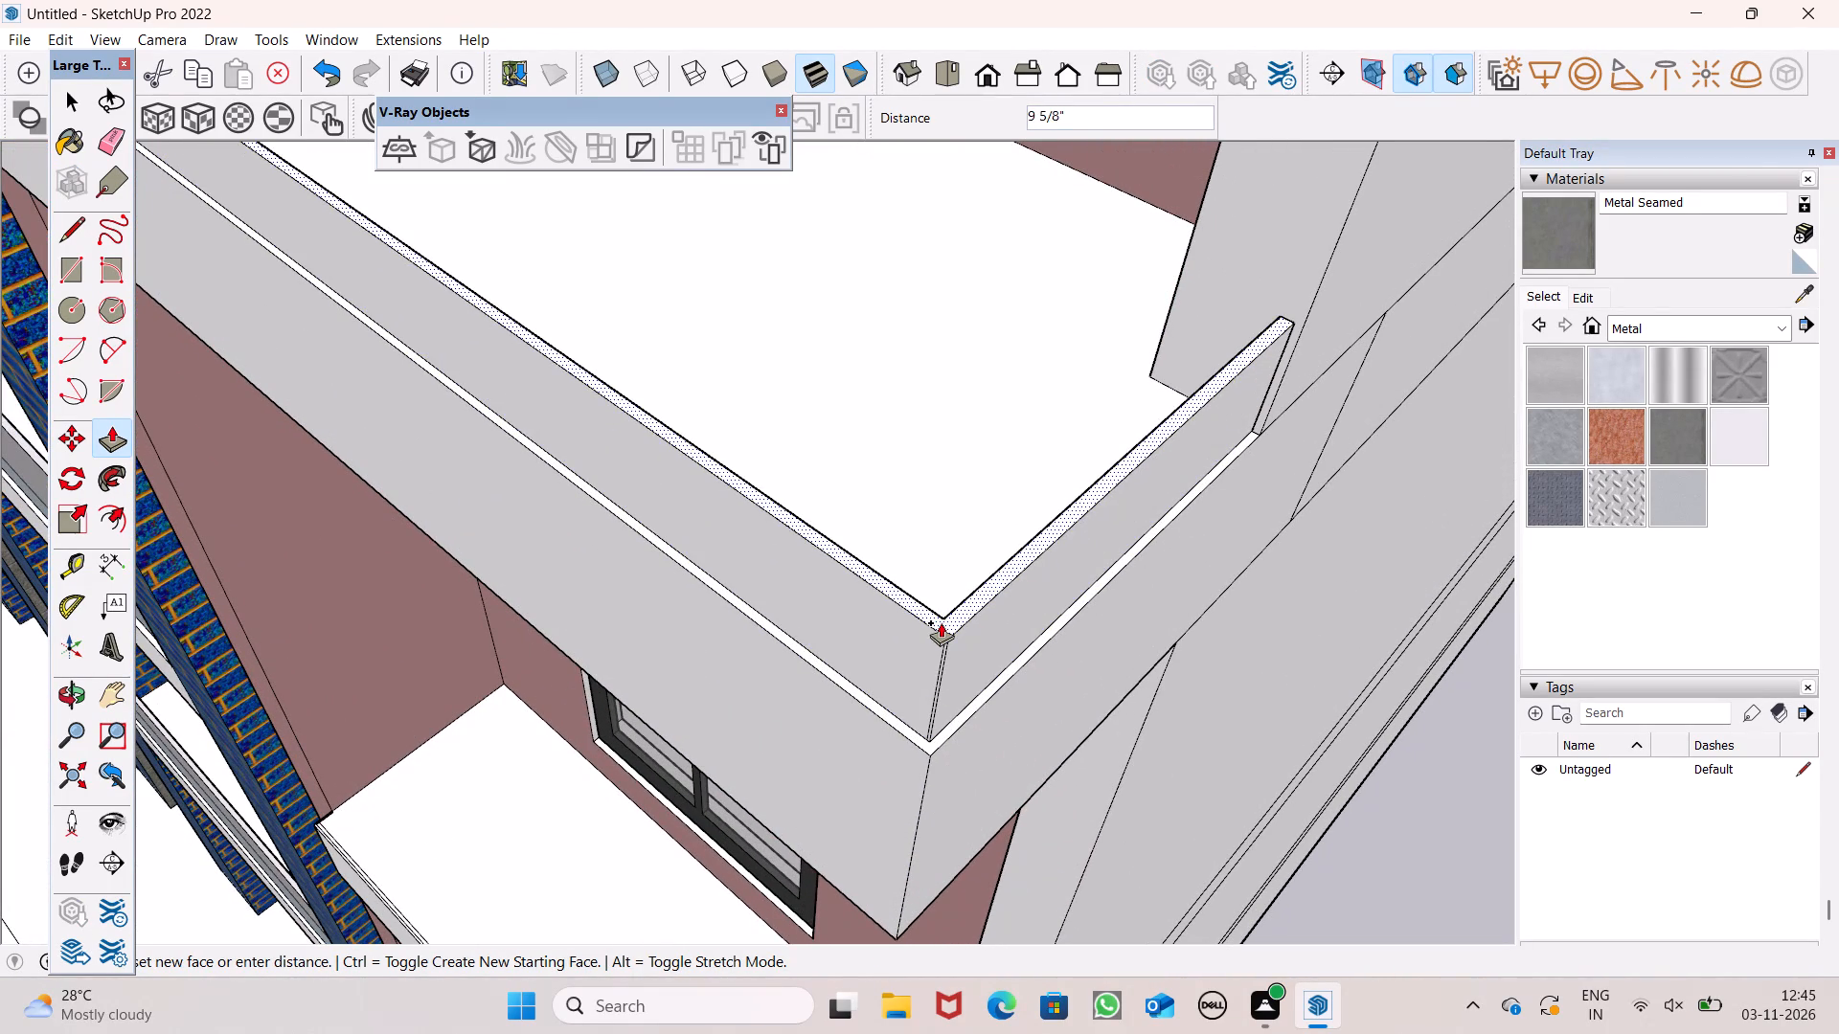
pyautogui.moveTo(941, 622); pyautogui.dragTo(941, 621)
pyautogui.write("4'")
pyautogui.press('Return')
# Raise the narrow outer rim of the third balcony from the top on the pink facade by 4' with Push/Pull.
pyautogui.scroll(-14, 923, 529)
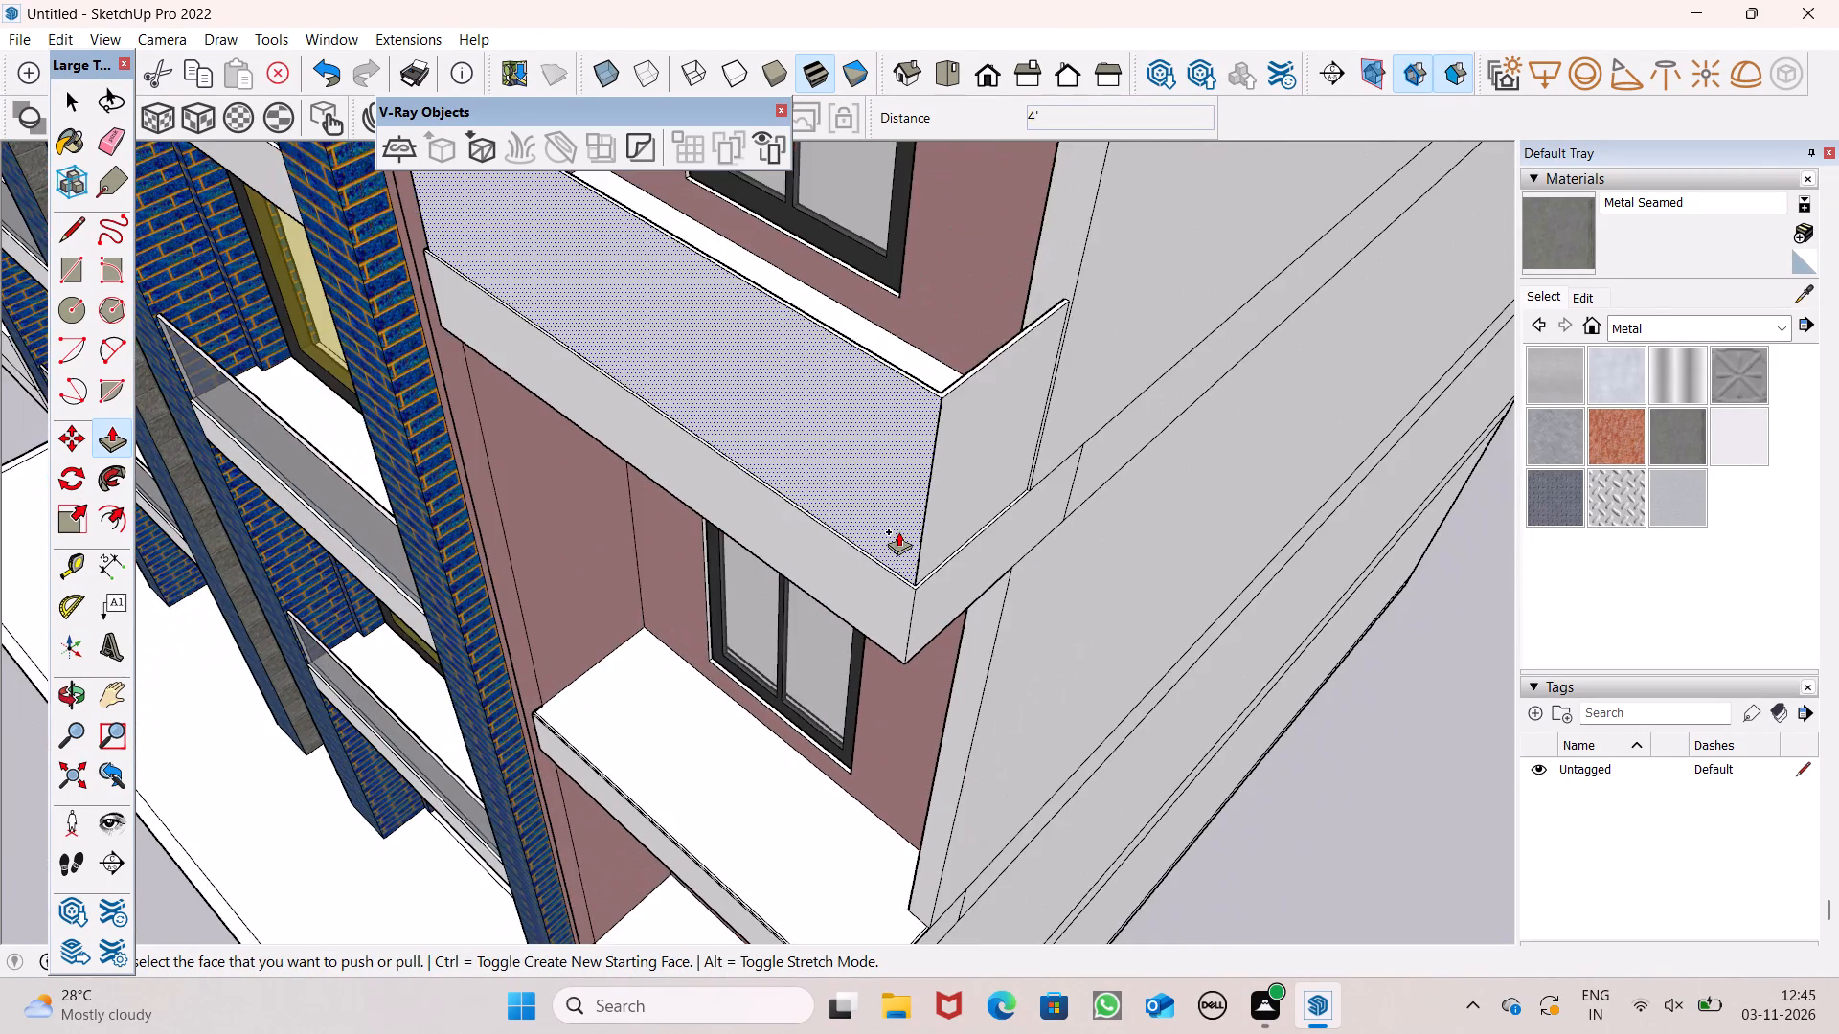
pyautogui.scroll(-16, 898, 531)
pyautogui.scroll(-6, 898, 531)
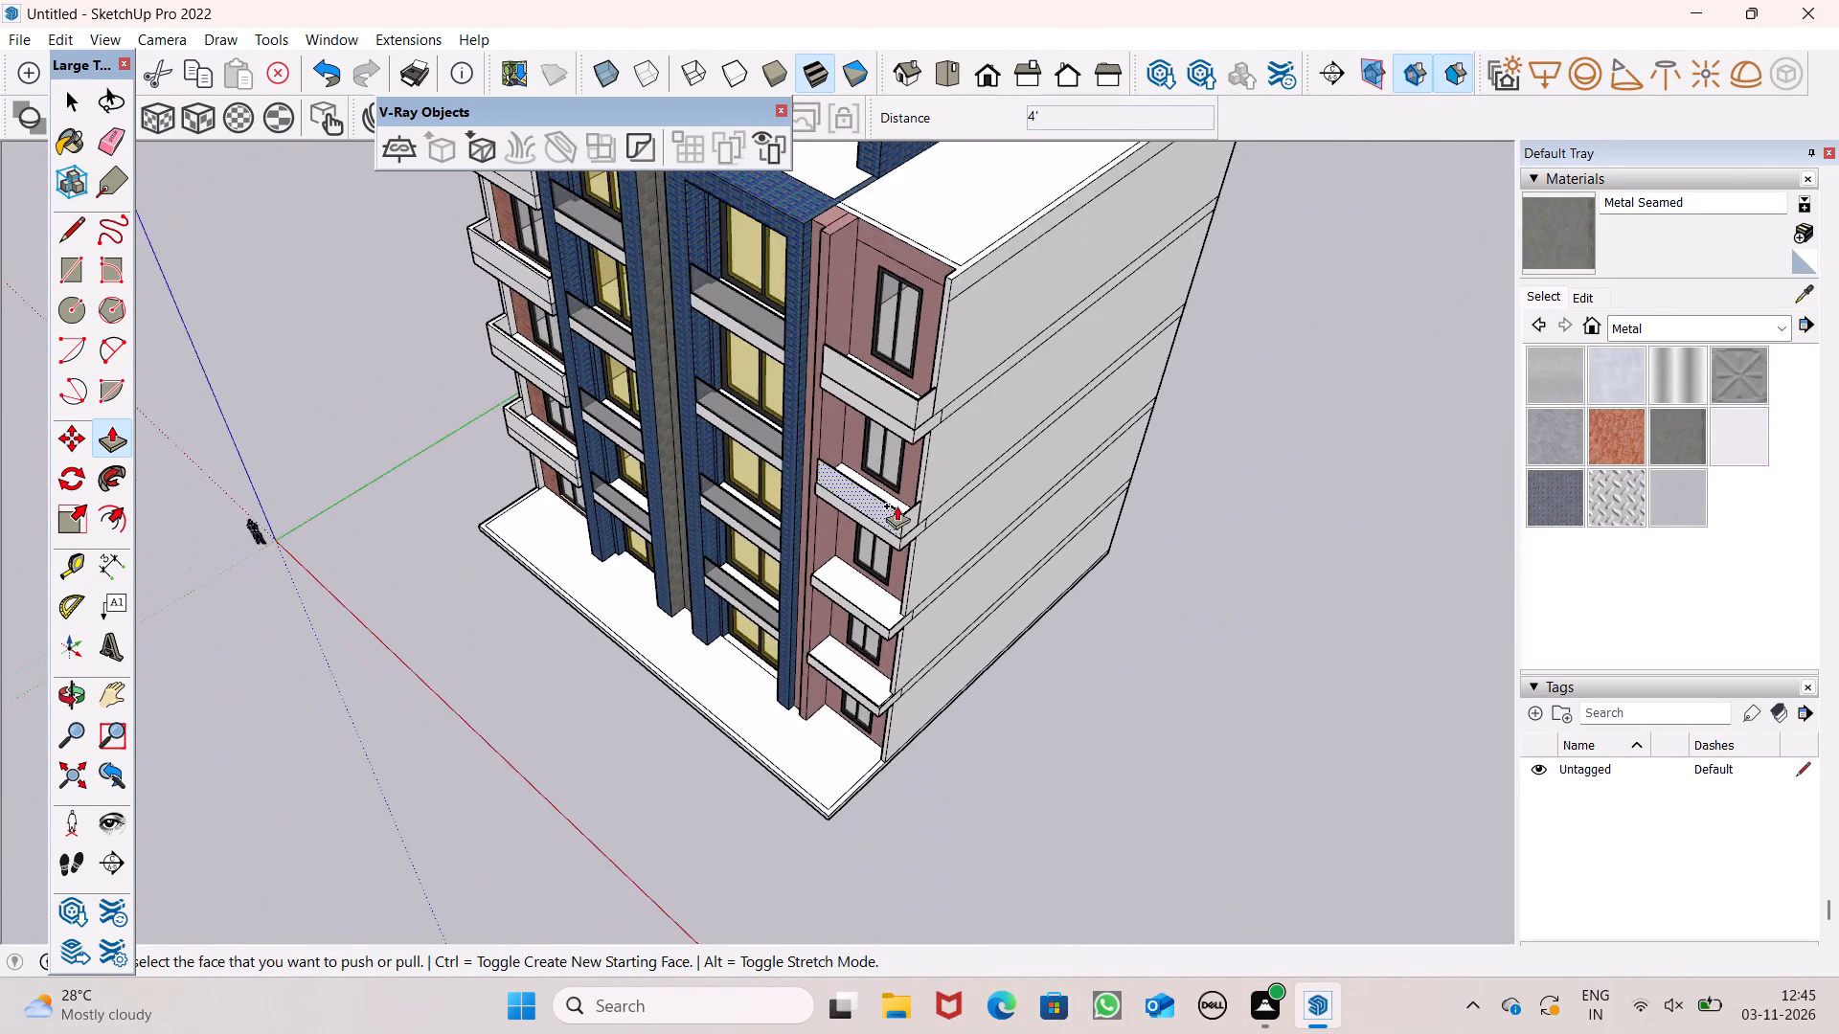
pyautogui.scroll(-5, 895, 496)
pyautogui.scroll(19, 894, 563)
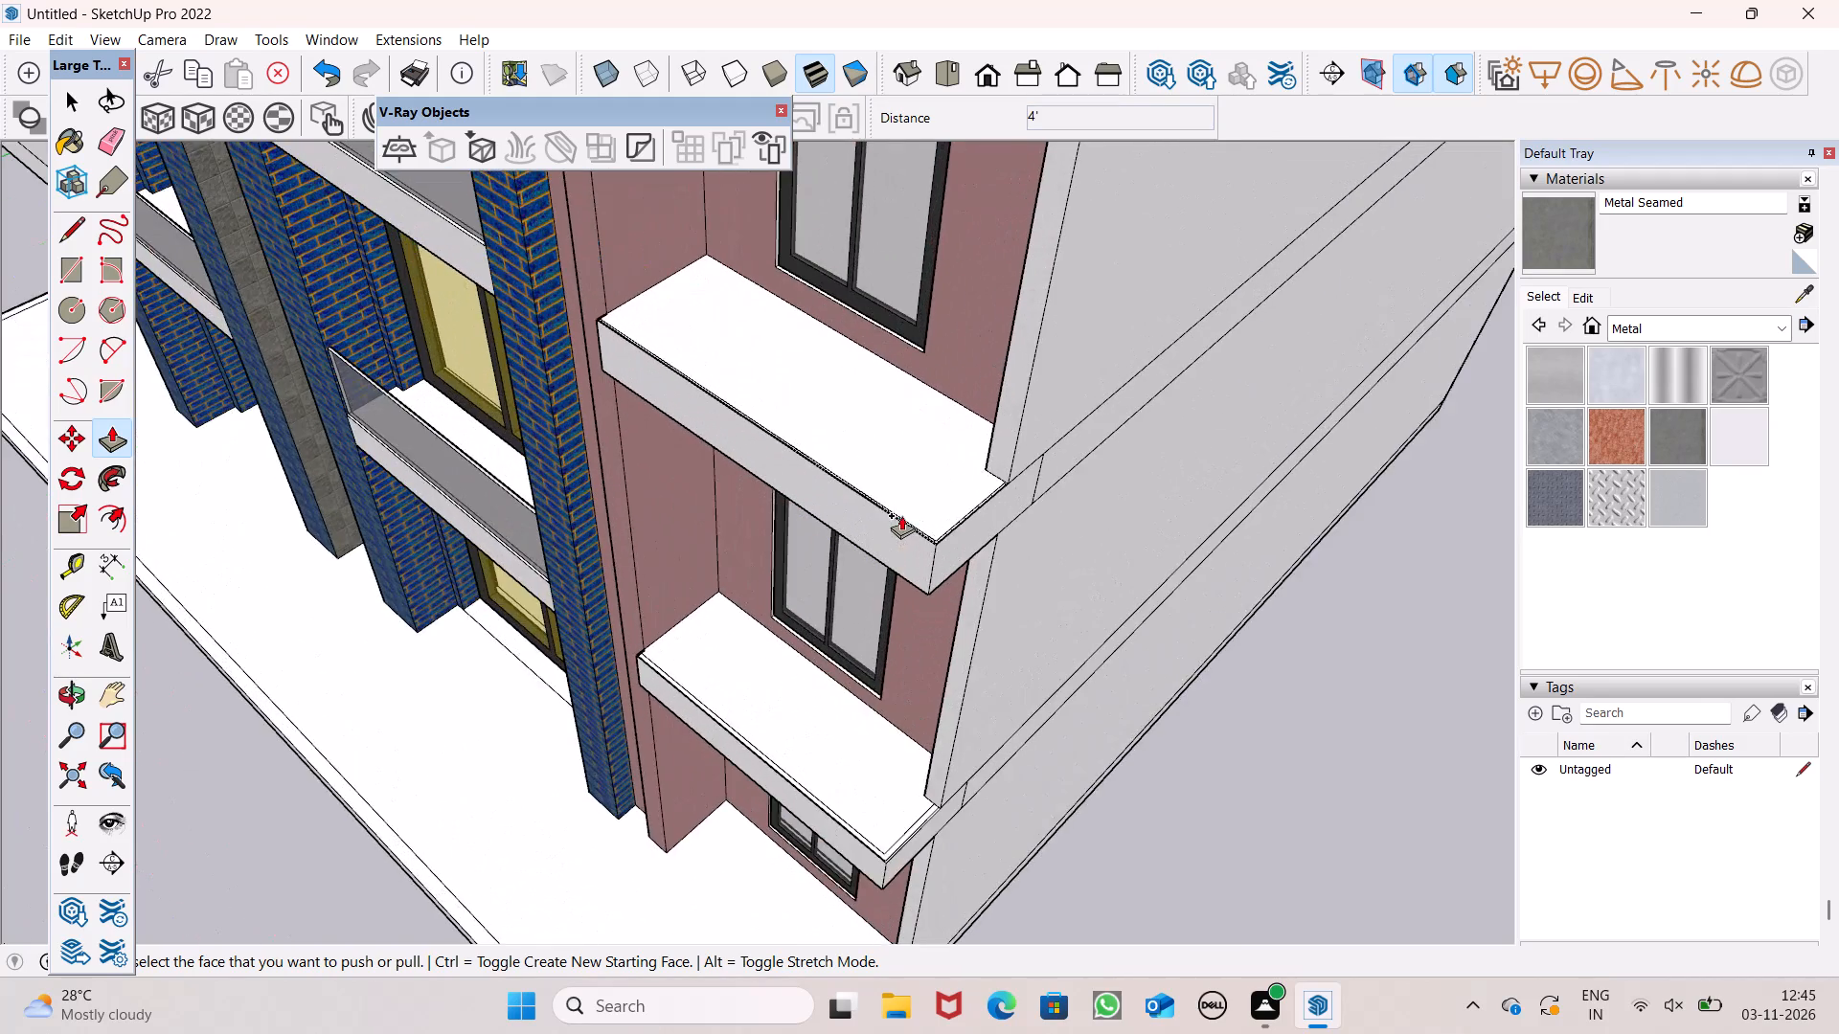
pyautogui.scroll(10, 926, 511)
pyautogui.scroll(6, 948, 606)
pyautogui.moveTo(942, 579); pyautogui.dragTo(892, 421)
pyautogui.write("4'")
pyautogui.press('Return')
# Raise the narrow outer rim of the lowest balcony on the pink facade by 4'.
pyautogui.scroll(-13, 889, 436)
pyautogui.scroll(-12, 922, 548)
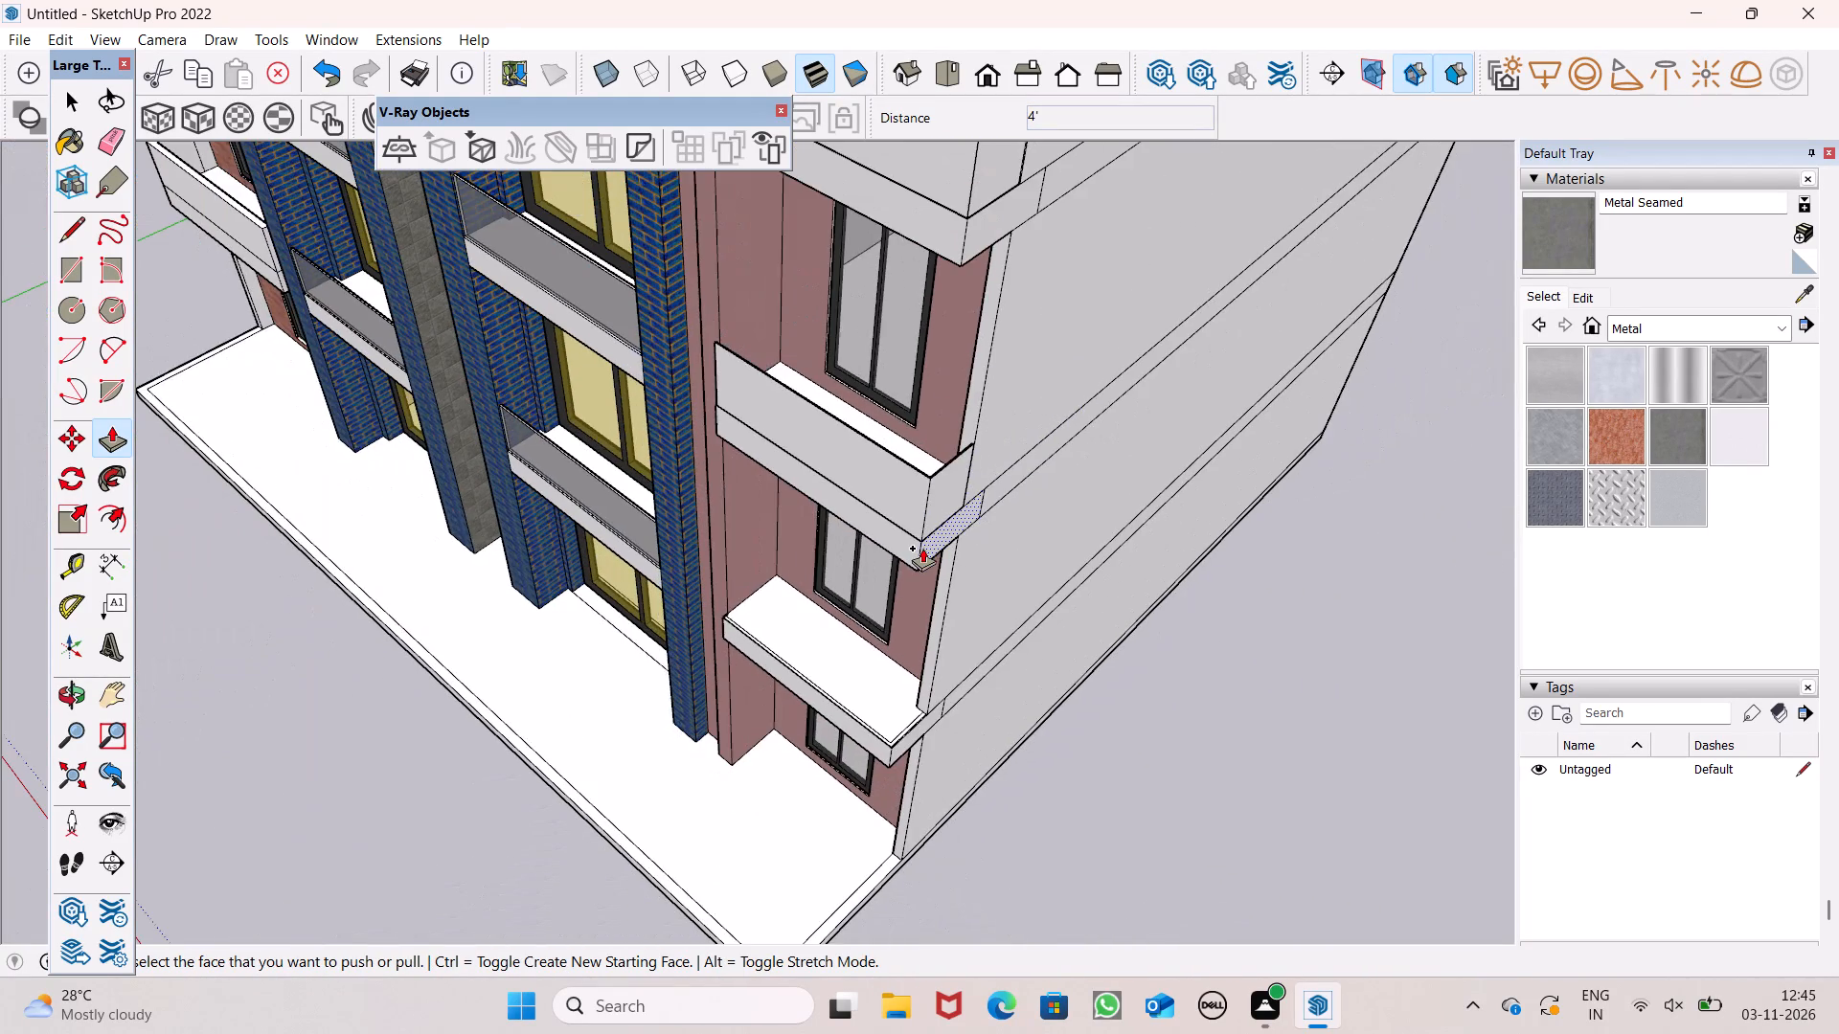
pyautogui.scroll(-5, 922, 548)
pyautogui.scroll(8, 854, 630)
pyautogui.scroll(7, 901, 713)
pyautogui.scroll(6, 1048, 716)
pyautogui.moveTo(999, 740); pyautogui.dragTo(991, 598)
pyautogui.write("4'")
pyautogui.press('Return')
pyautogui.scroll(-8, 990, 598)
pyautogui.press('space')
pyautogui.scroll(-12, 983, 593)
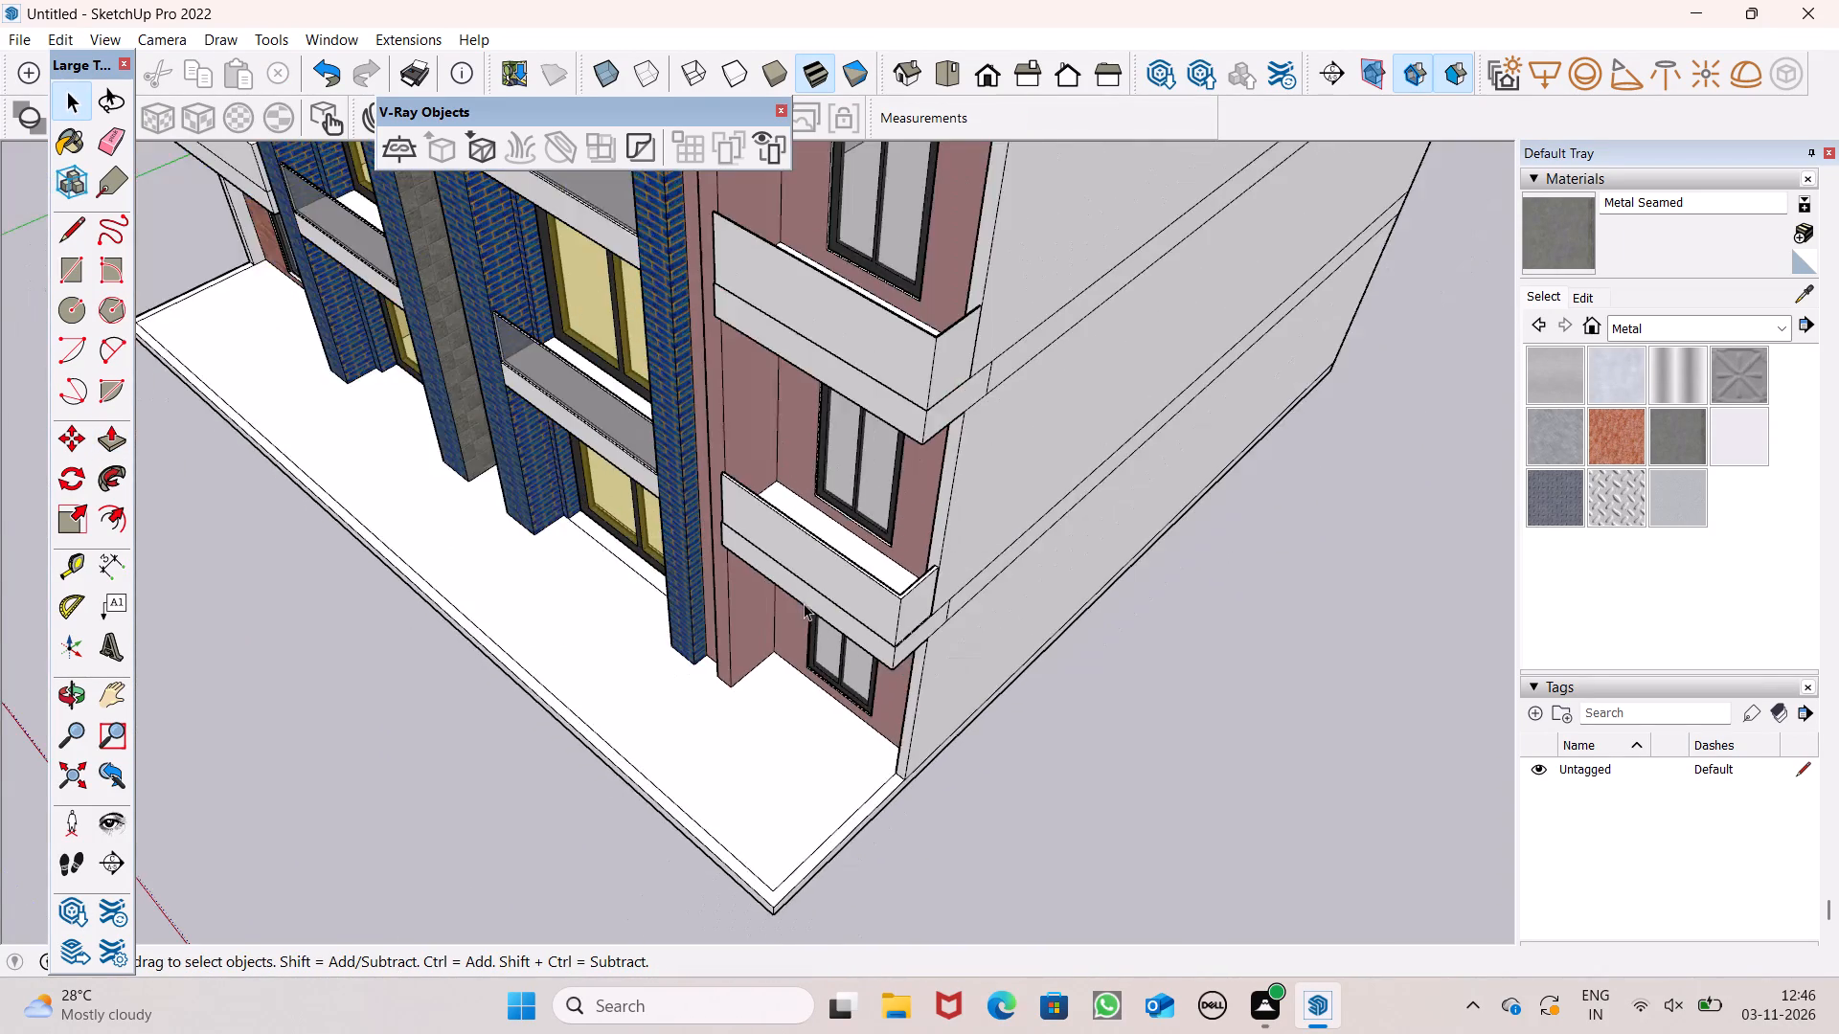
# Paint the outer front and side parapet faces of the pink facade's two lower balconies with Translucent Glass Gray from Glass and Mirrors.
pyautogui.moveTo(776, 647); pyautogui.dragTo(1038, 512, button='middle')
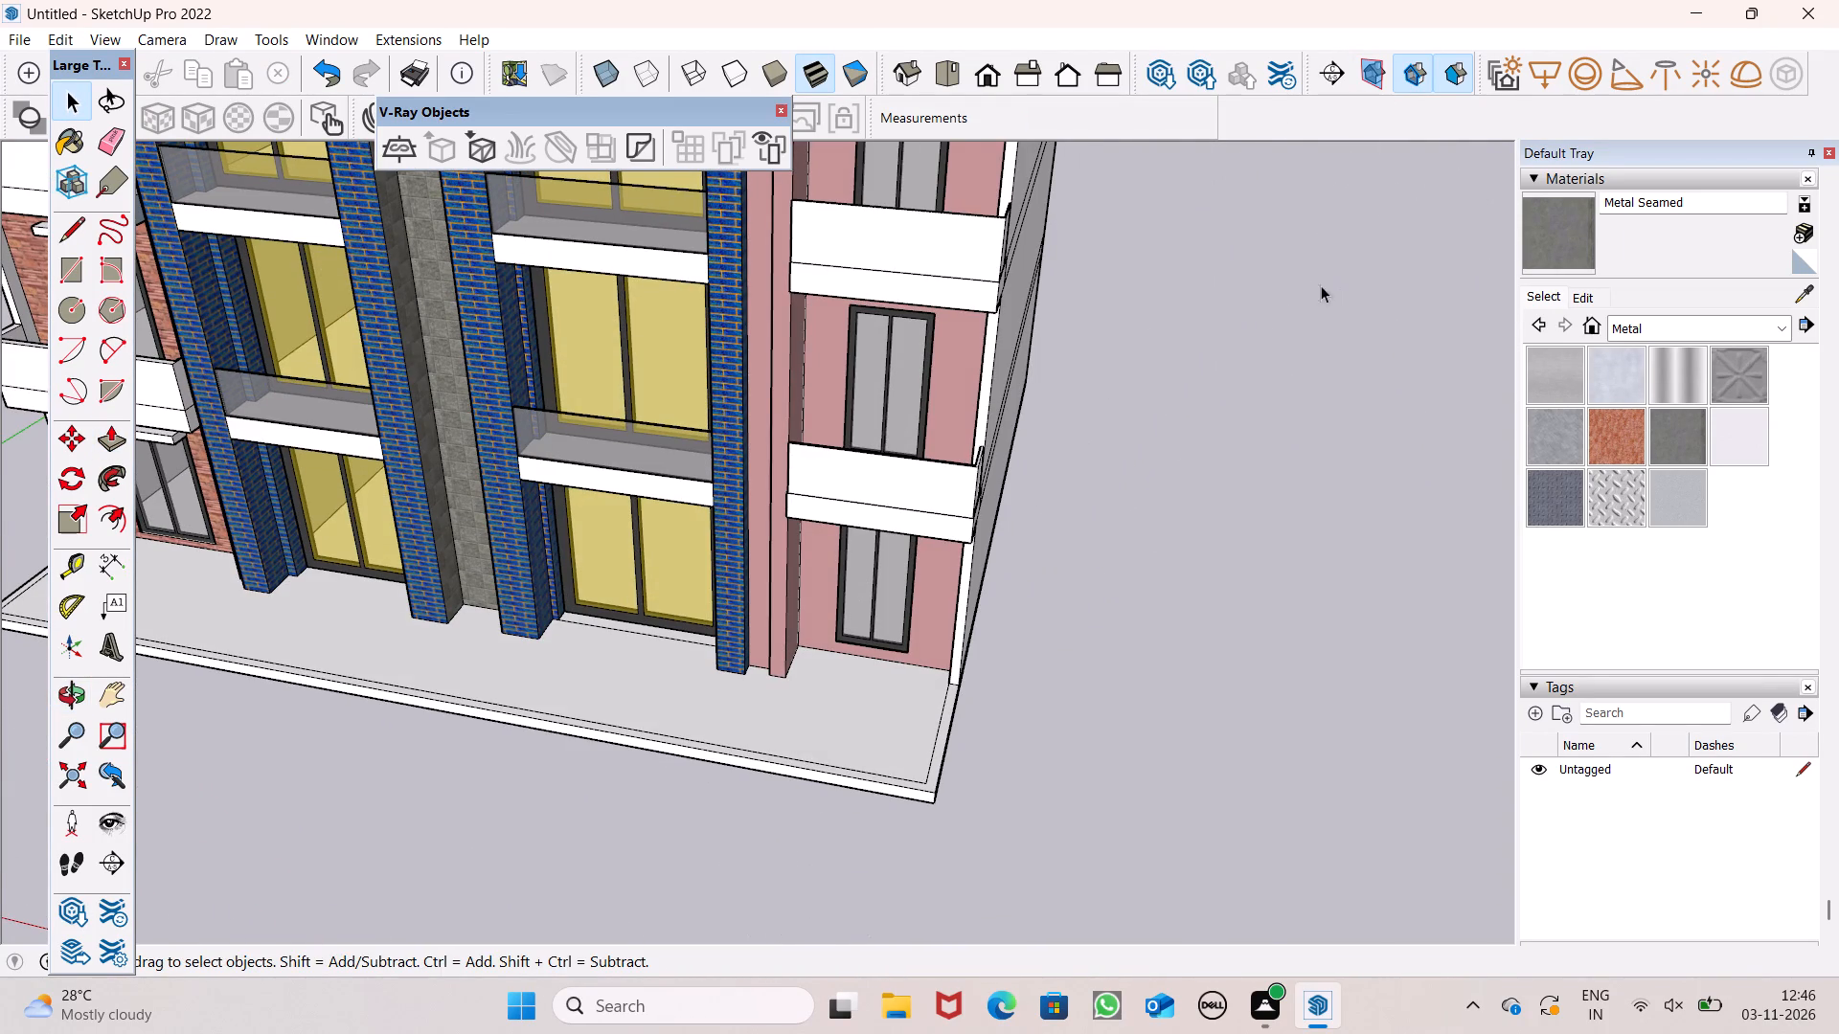
pyautogui.scroll(-5, 1262, 308)
pyautogui.moveTo(1098, 371); pyautogui.dragTo(1130, 280, button='middle')
pyautogui.click(1704, 331)
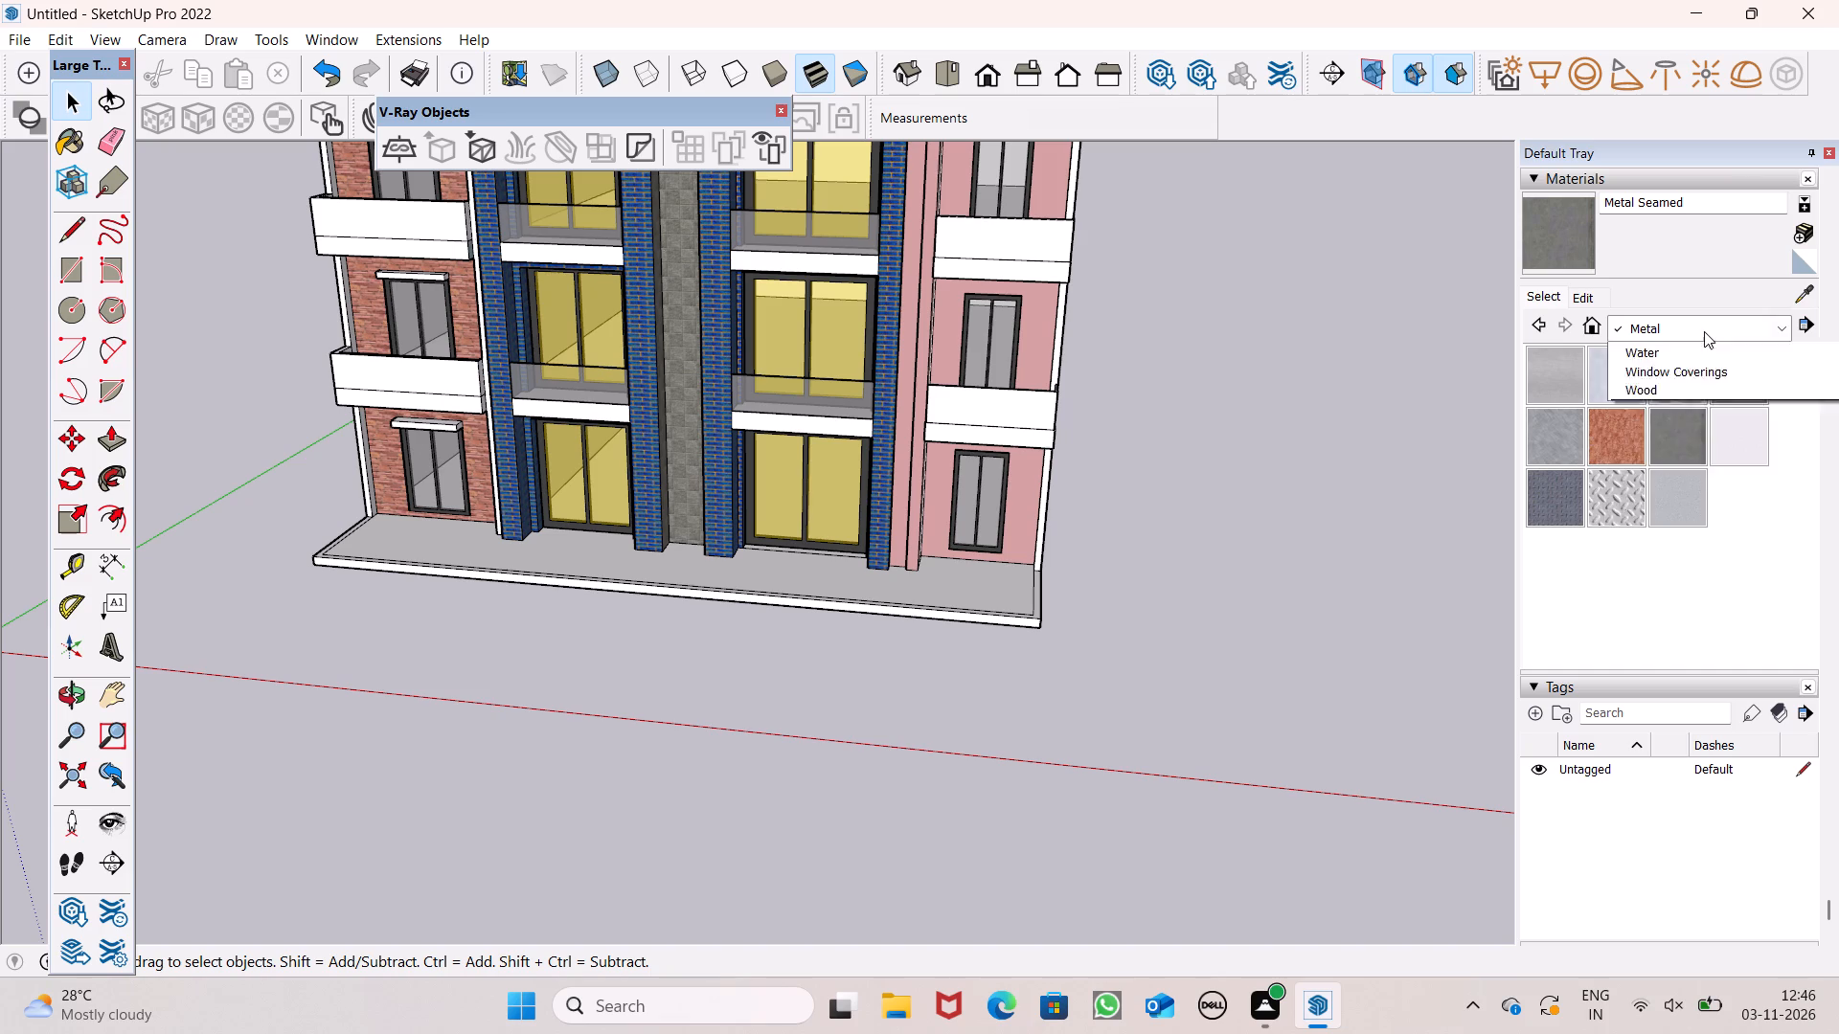
pyautogui.click(1655, 449)
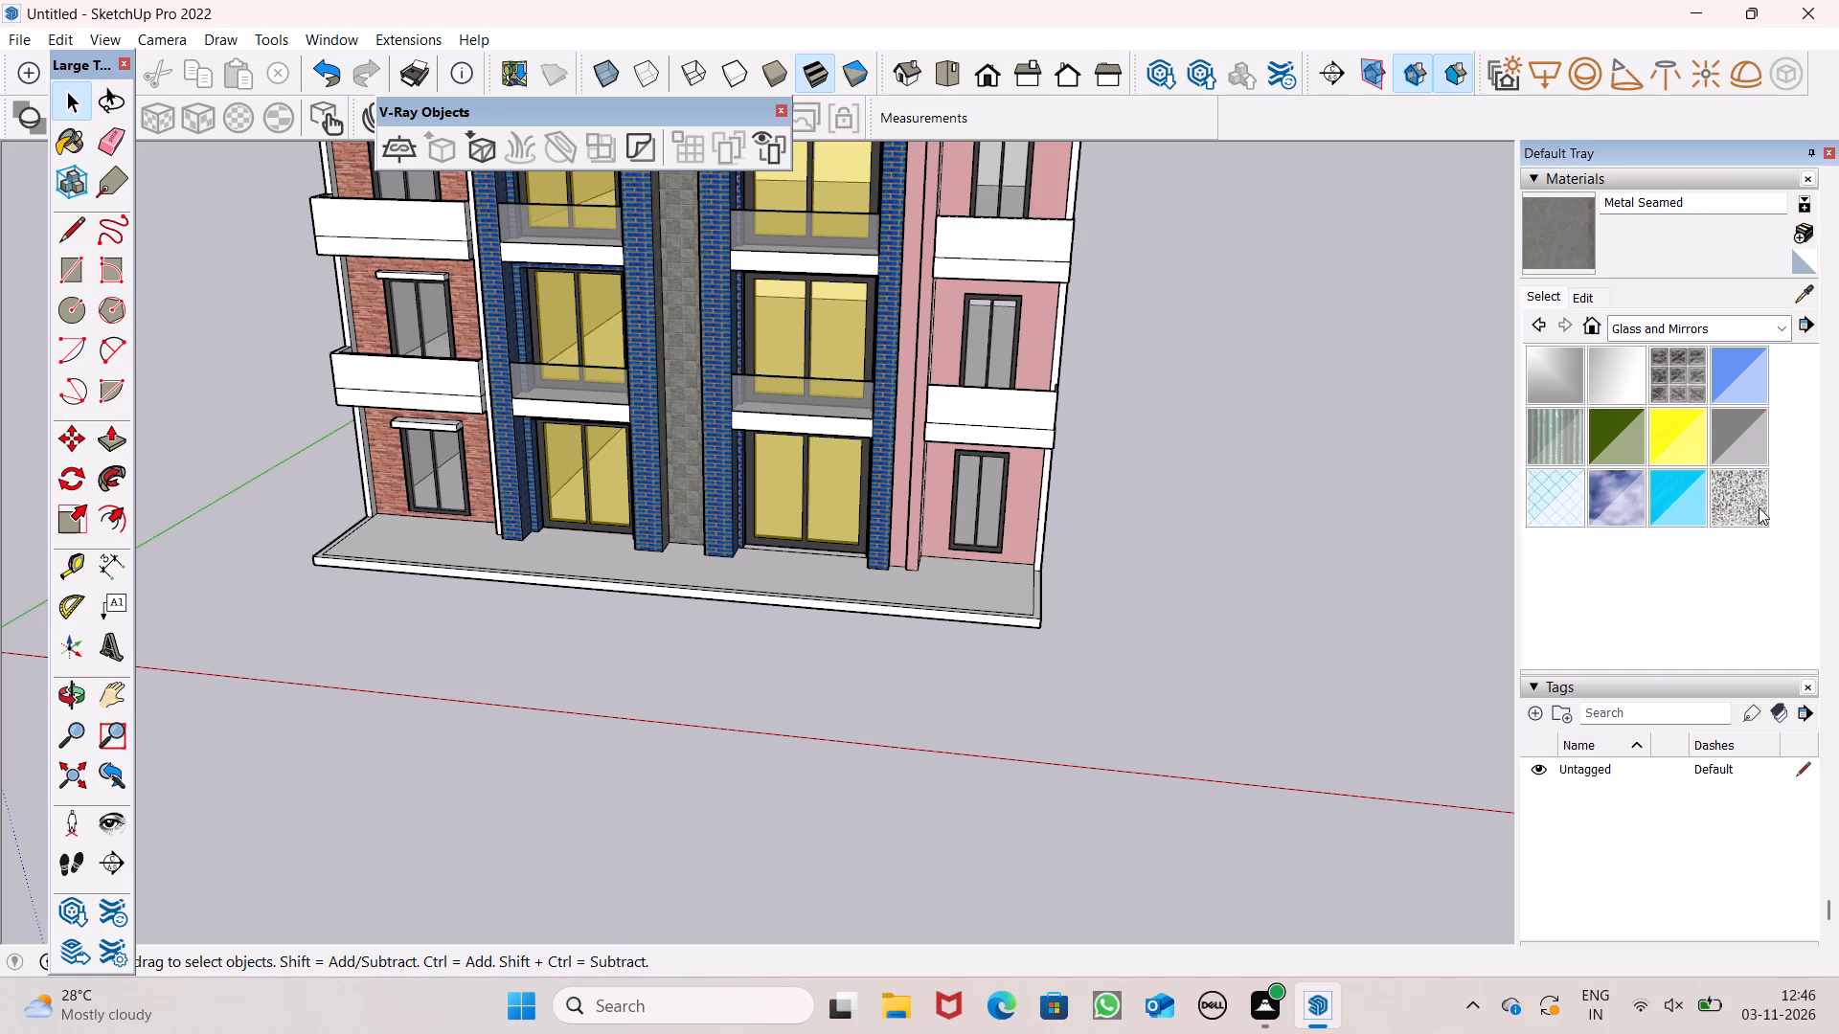
pyautogui.click(1744, 438)
pyautogui.scroll(-5, 1102, 388)
pyautogui.scroll(6, 1063, 310)
pyautogui.click(1059, 302)
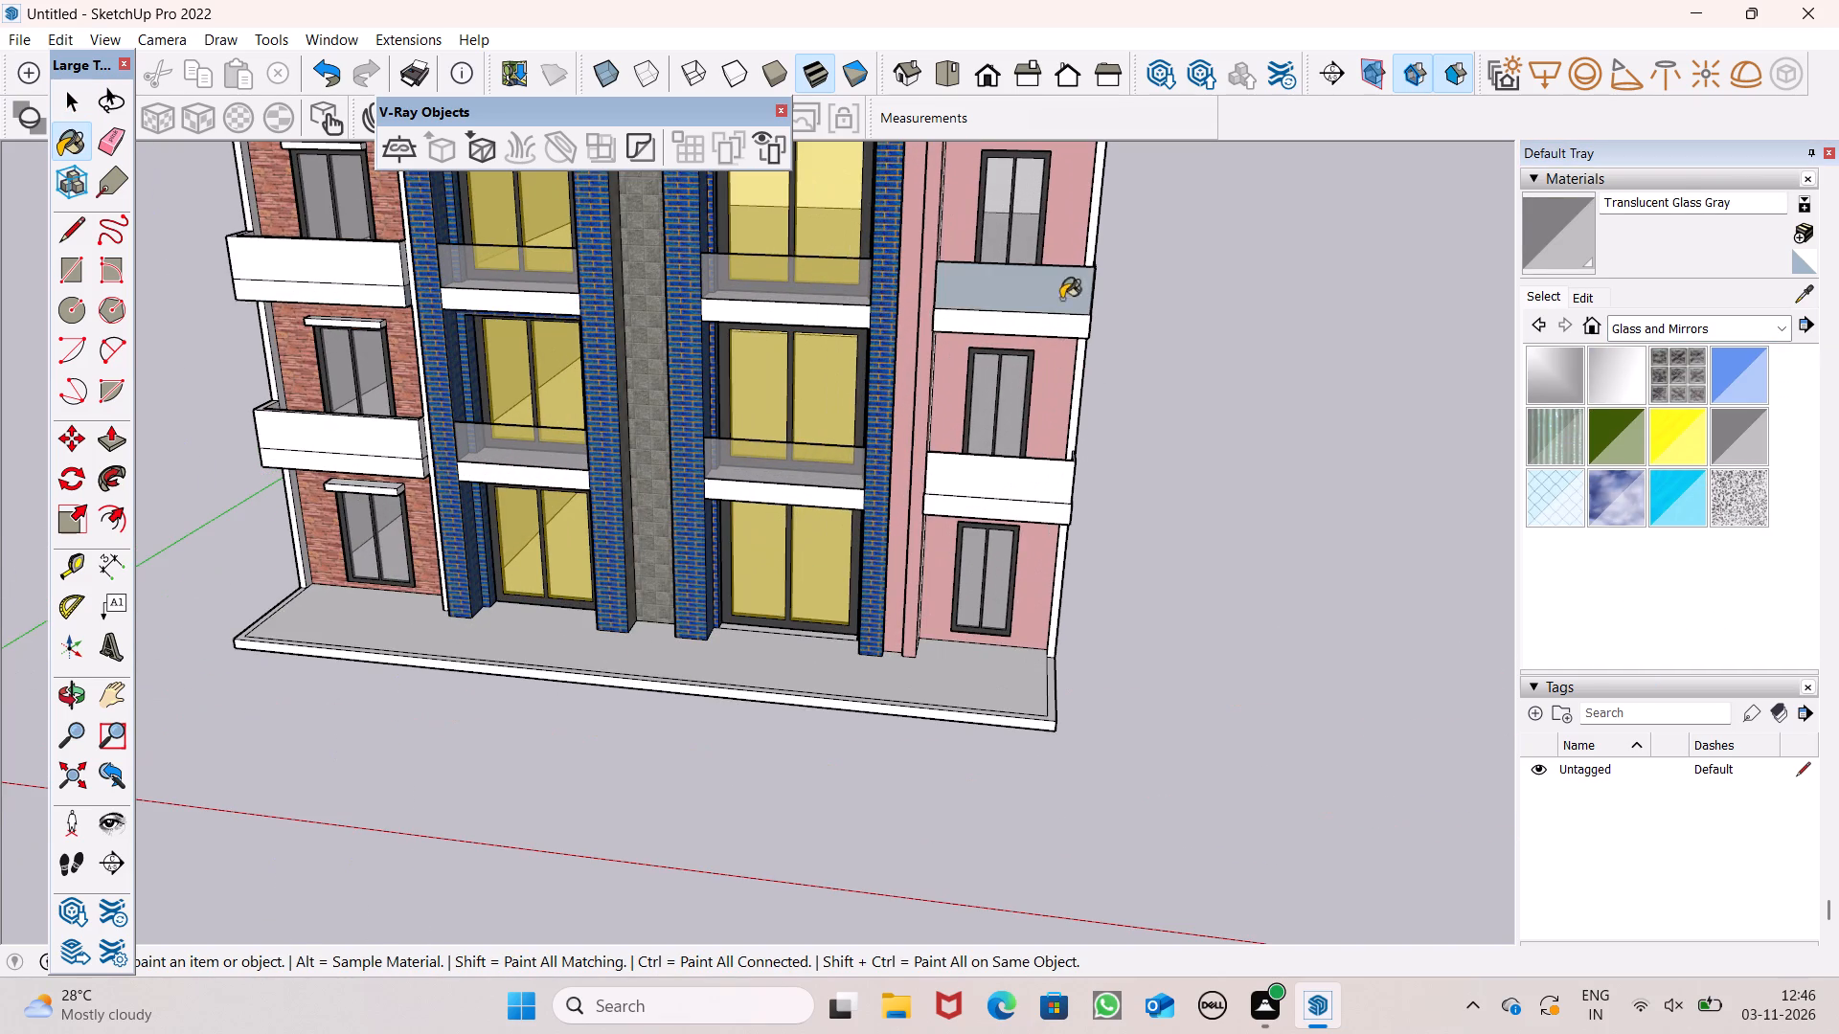
pyautogui.click(1040, 474)
pyautogui.scroll(1, 1078, 497)
pyautogui.moveTo(1078, 497); pyautogui.dragTo(718, 403, button='middle')
pyautogui.scroll(5, 890, 458)
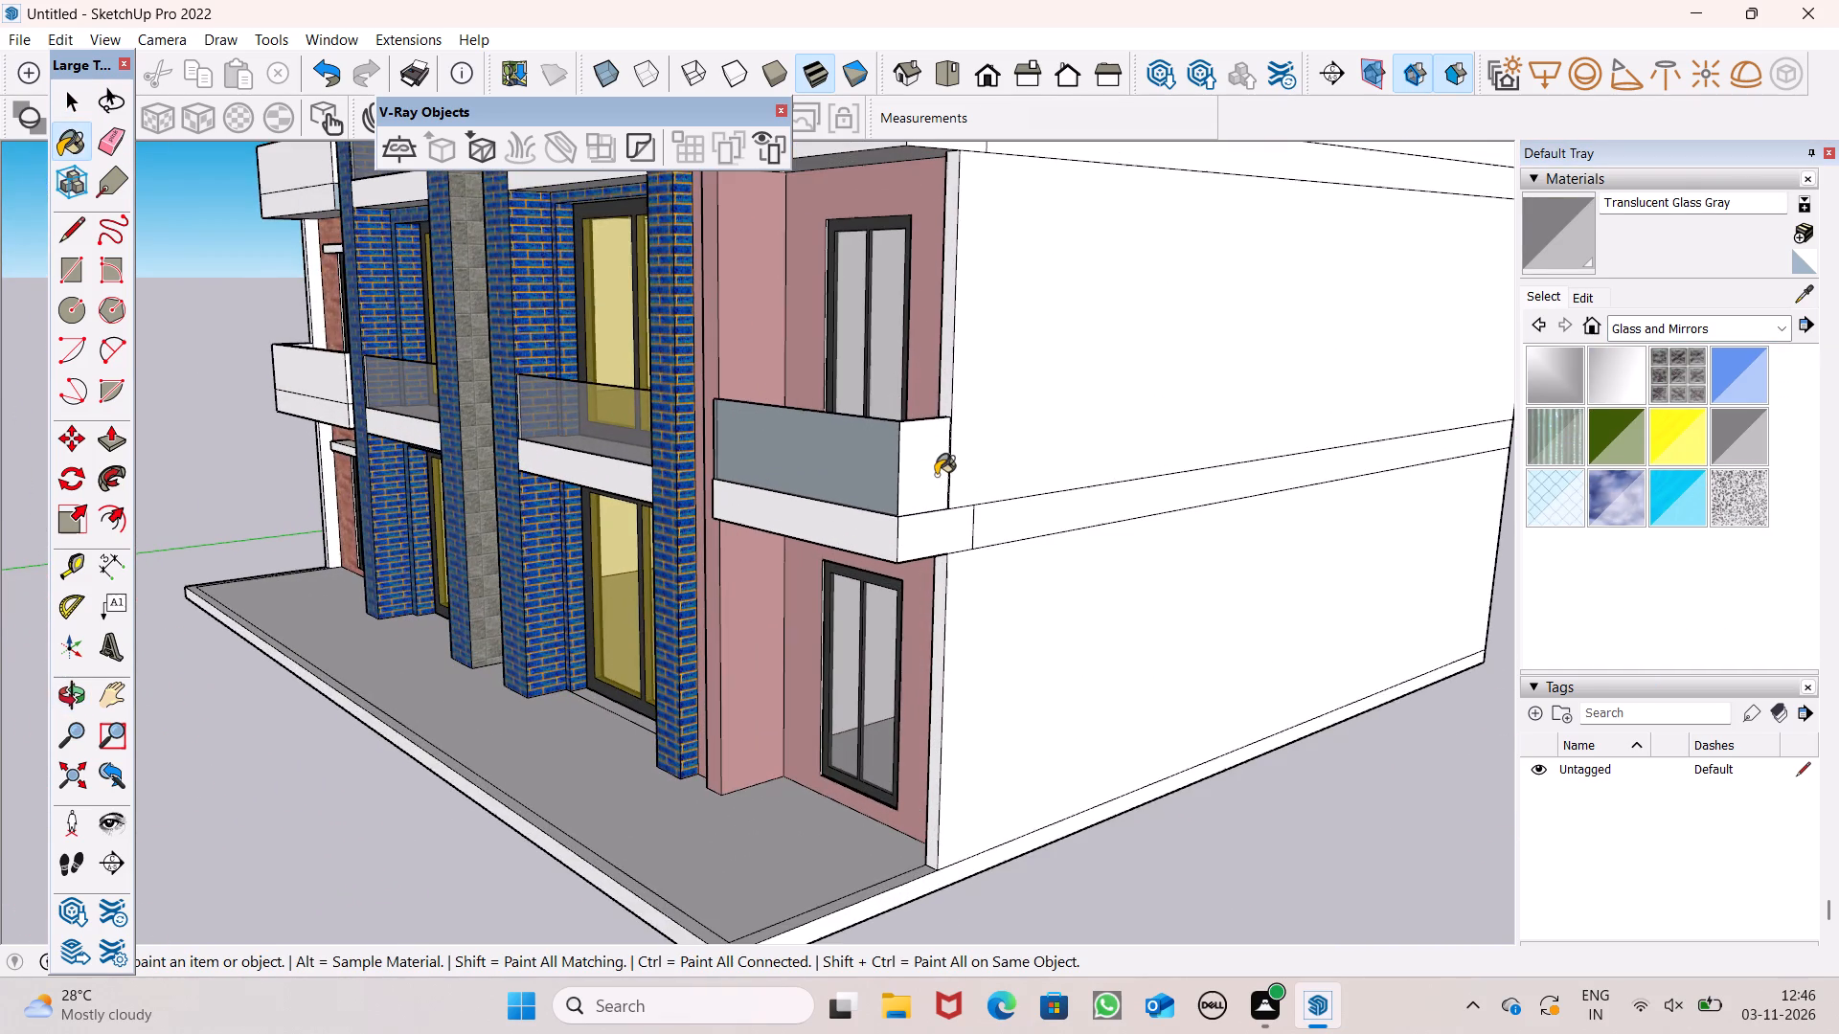
pyautogui.click(936, 475)
pyautogui.moveTo(865, 443); pyautogui.dragTo(872, 659, button='middle')
pyautogui.click(963, 420)
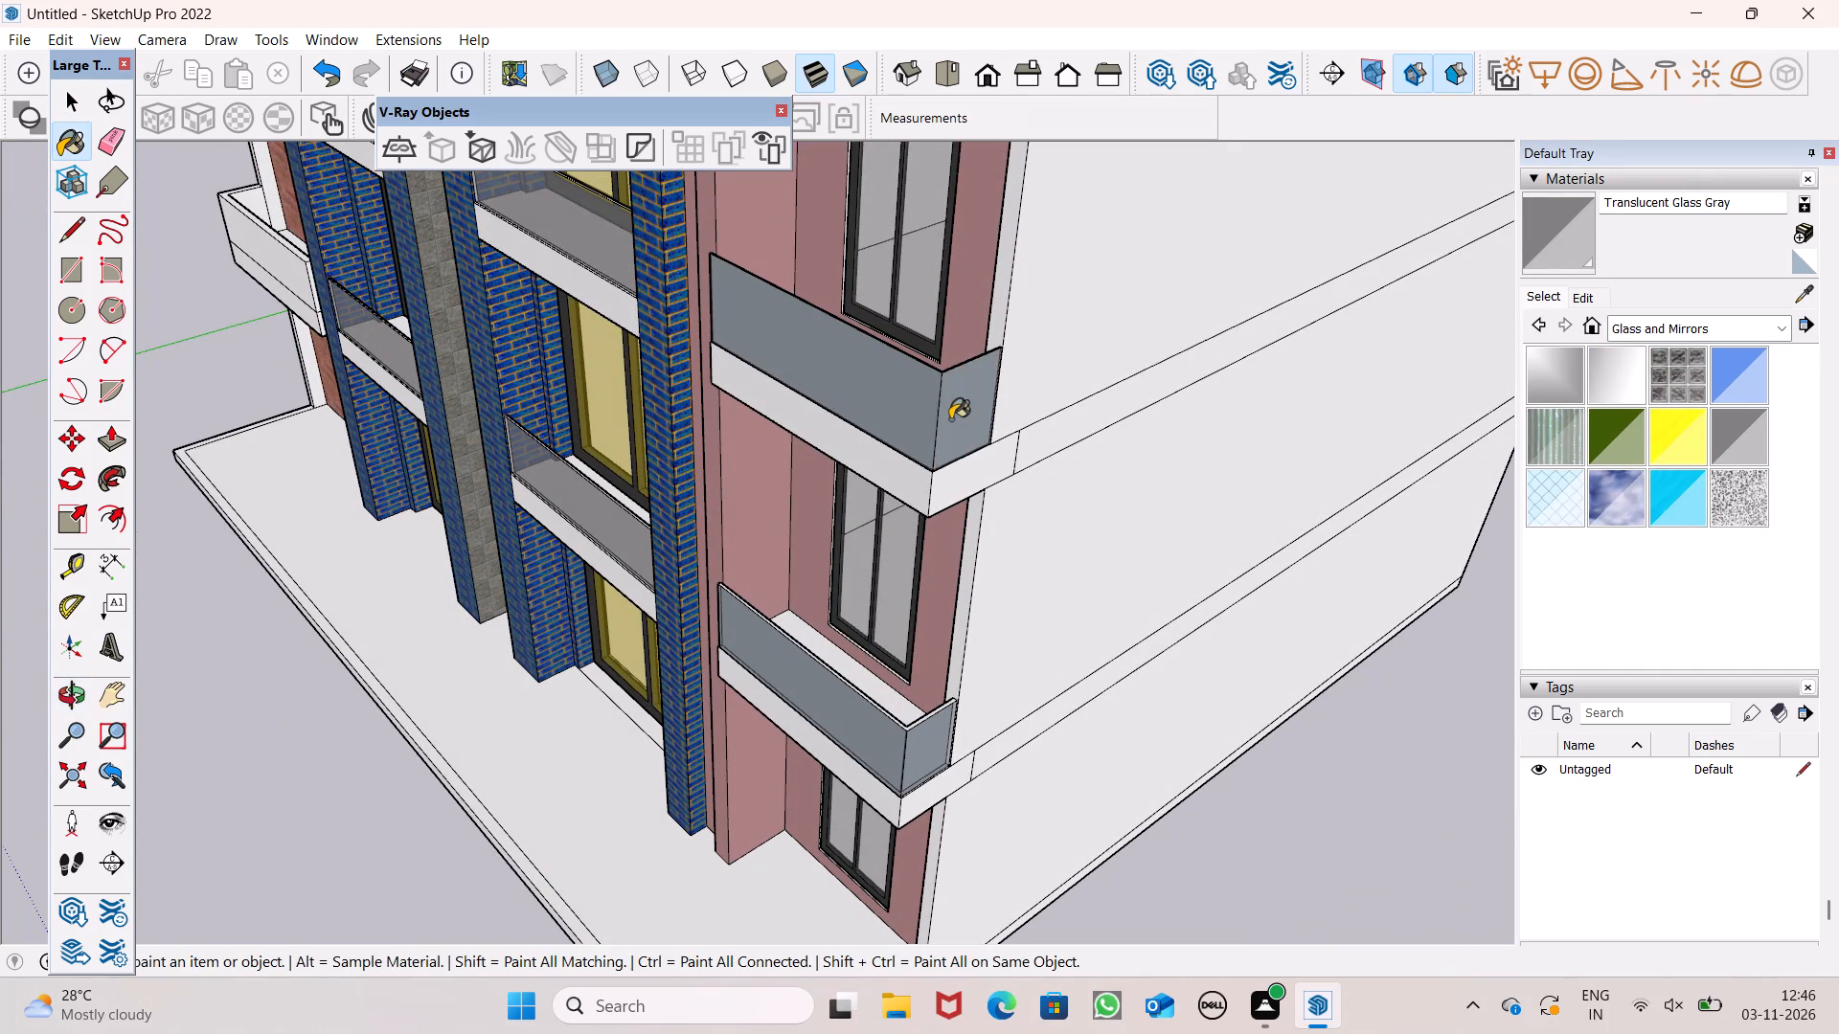
# Paint the outer front and side parapet faces of the pink facade's two upper balconies with Translucent Glass Gray.
pyautogui.scroll(-14, 949, 477)
pyautogui.scroll(7, 915, 298)
pyautogui.click(924, 240)
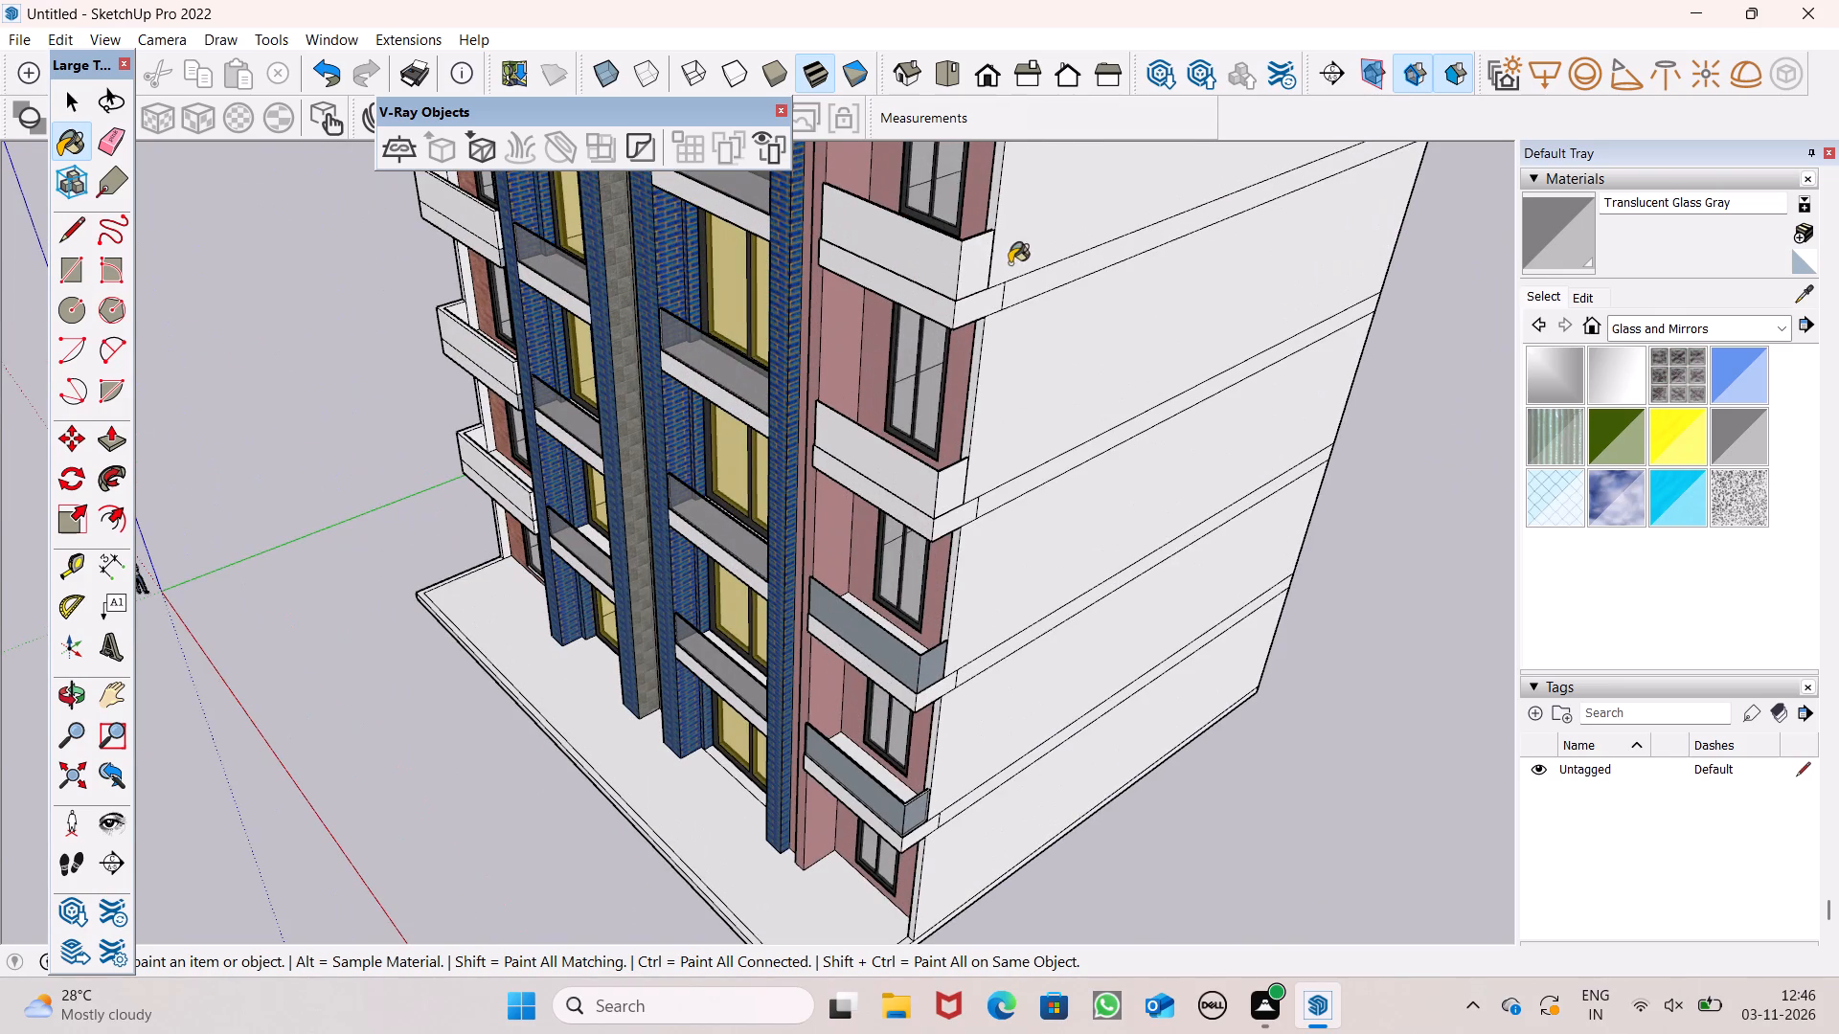
pyautogui.click(977, 263)
pyautogui.scroll(5, 973, 505)
pyautogui.click(895, 465)
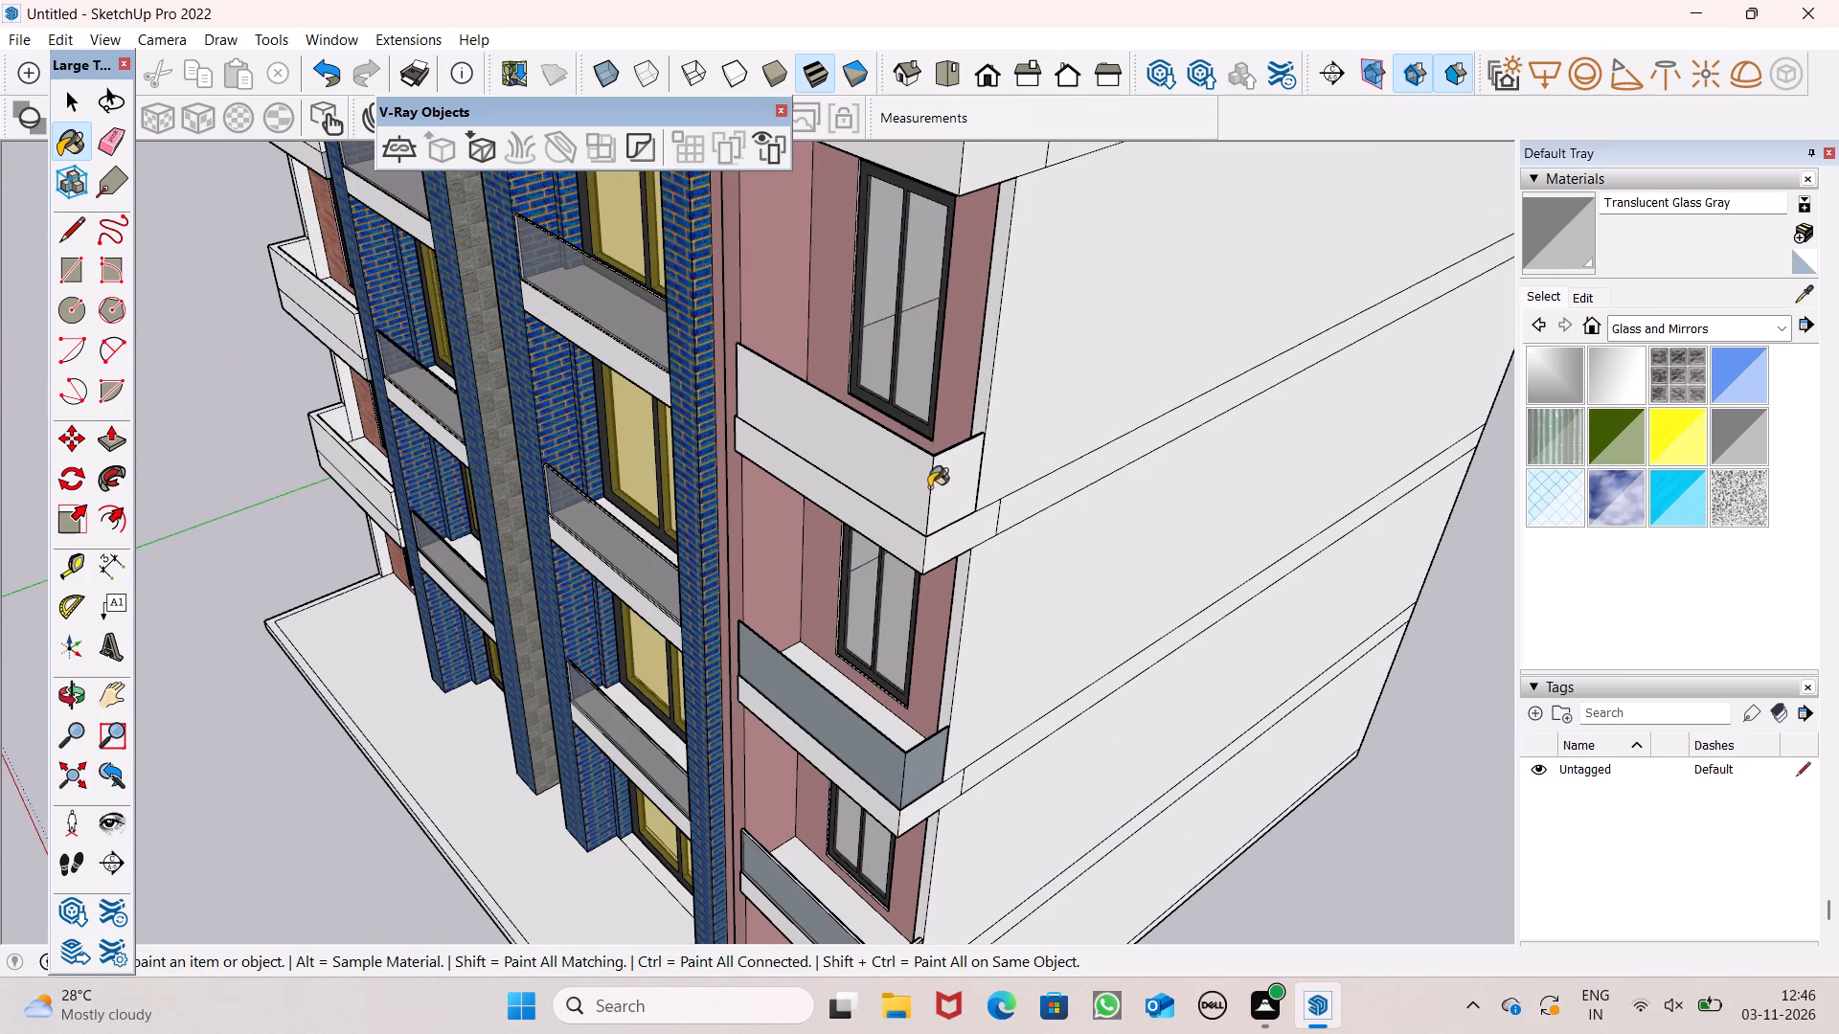
pyautogui.click(947, 489)
# Paint the inner front and side parapet faces of the pink facade's lowest balcony with Translucent Glass Gray.
pyautogui.moveTo(953, 519); pyautogui.dragTo(579, 539, button='middle')
pyautogui.scroll(1, 953, 520)
pyautogui.scroll(-14, 1197, 465)
pyautogui.scroll(9, 1054, 597)
pyautogui.scroll(8, 903, 719)
pyautogui.scroll(1, 994, 713)
pyautogui.moveTo(993, 708); pyautogui.dragTo(819, 691, button='middle')
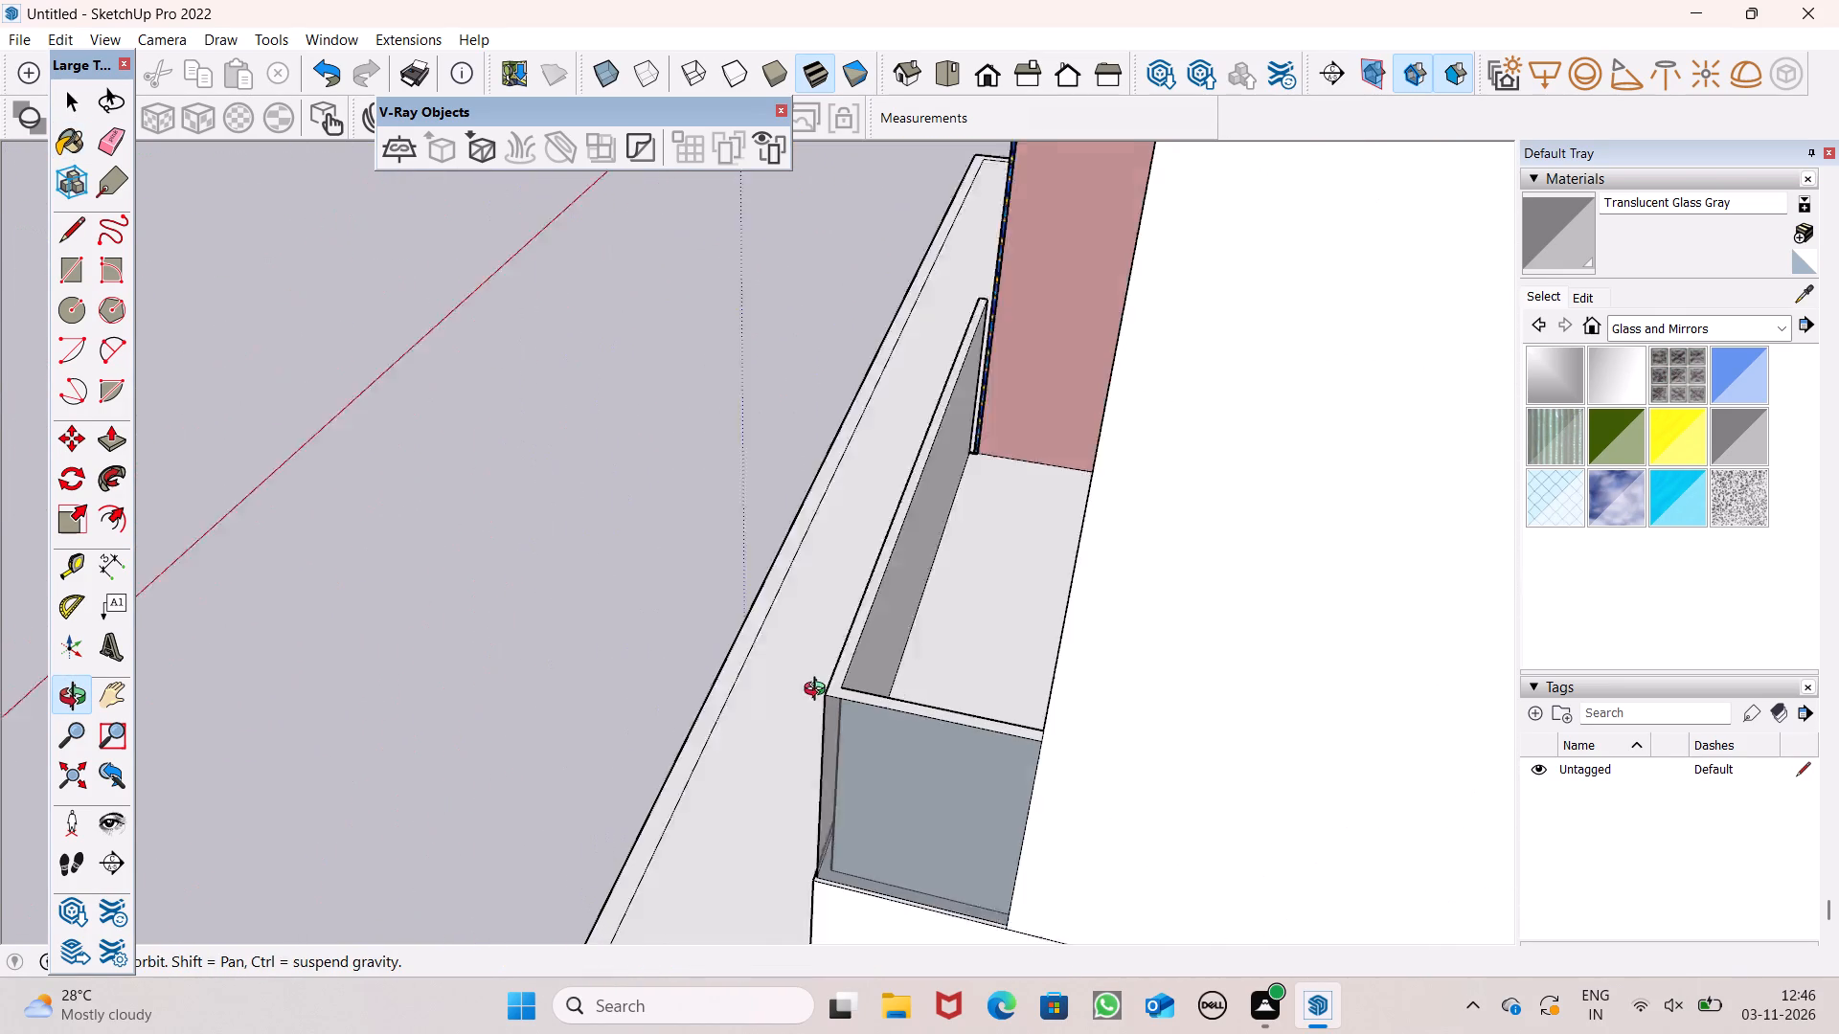
pyautogui.moveTo(819, 691); pyautogui.dragTo(816, 690, button='middle')
pyautogui.click(835, 668)
pyautogui.moveTo(815, 669); pyautogui.dragTo(1756, 892, button='middle')
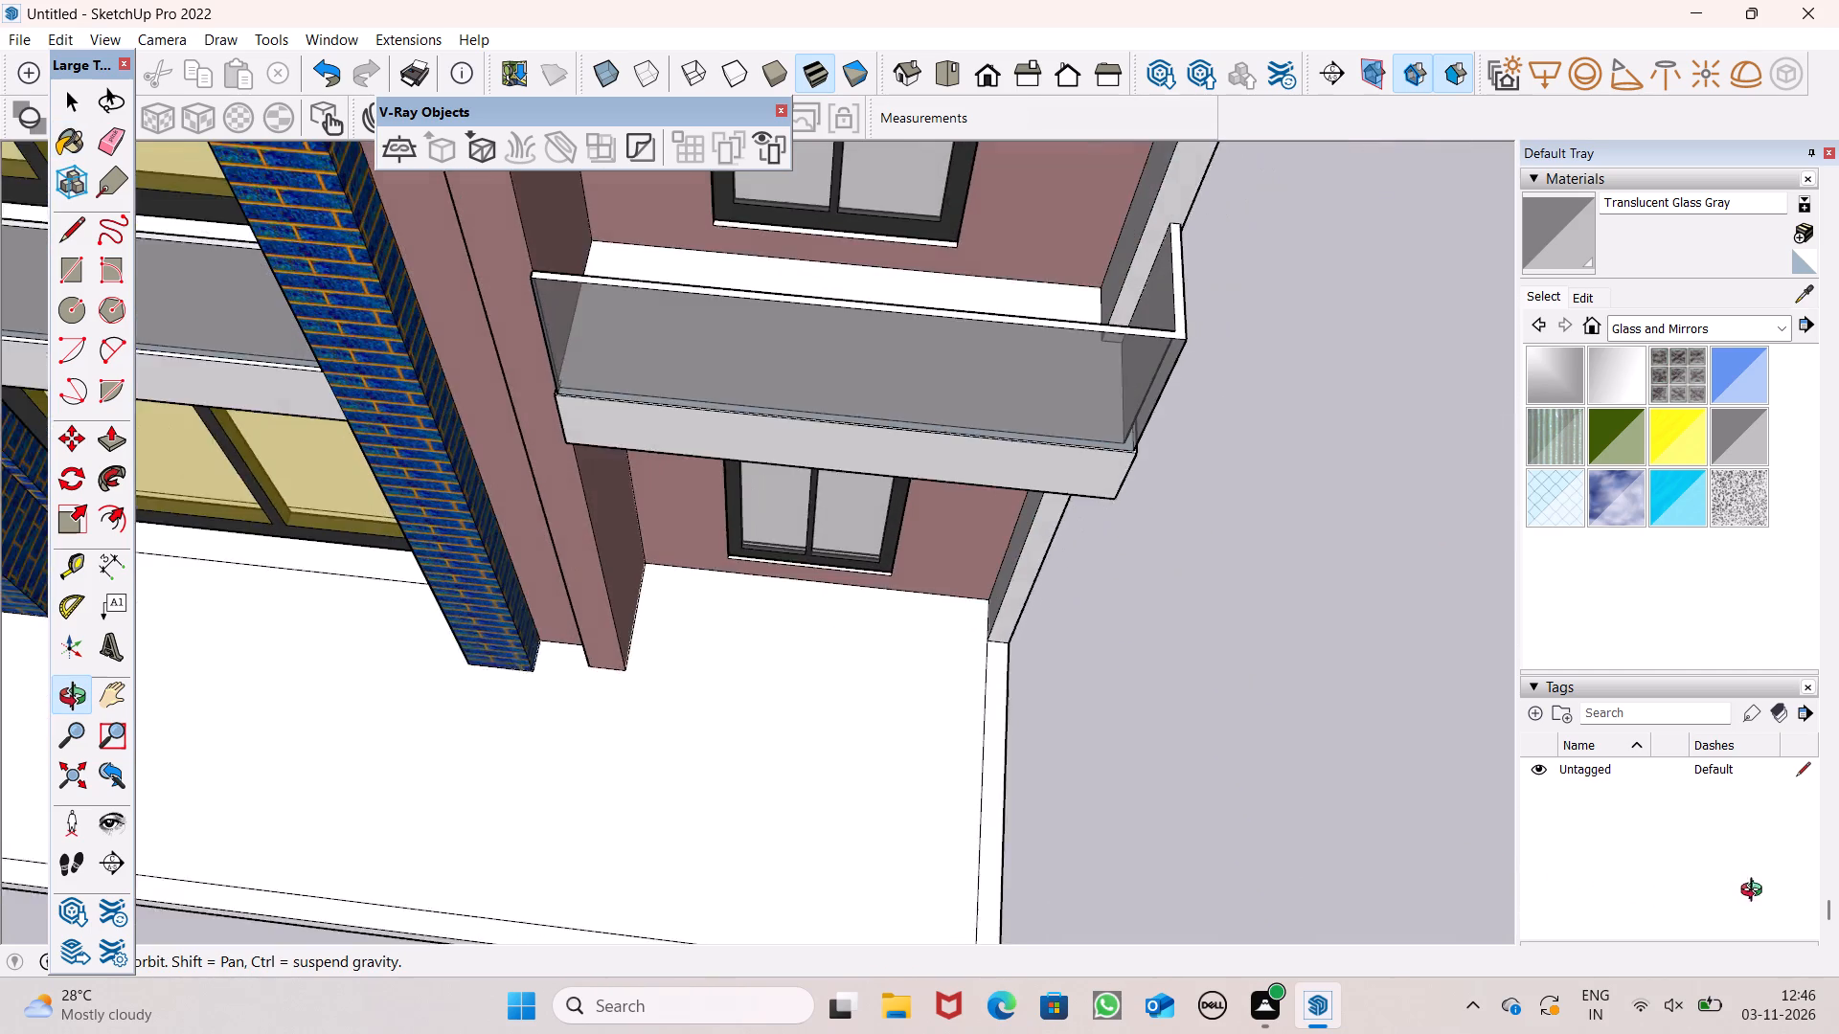
pyautogui.moveTo(1756, 892); pyautogui.dragTo(1756, 852, button='middle')
pyautogui.scroll(5, 1152, 321)
pyautogui.click(1148, 299)
# Paint the inner parapet faces of the pink facade's second balcony from the bottom with Translucent Glass Gray.
pyautogui.scroll(-7, 1093, 379)
pyautogui.scroll(-7, 846, 493)
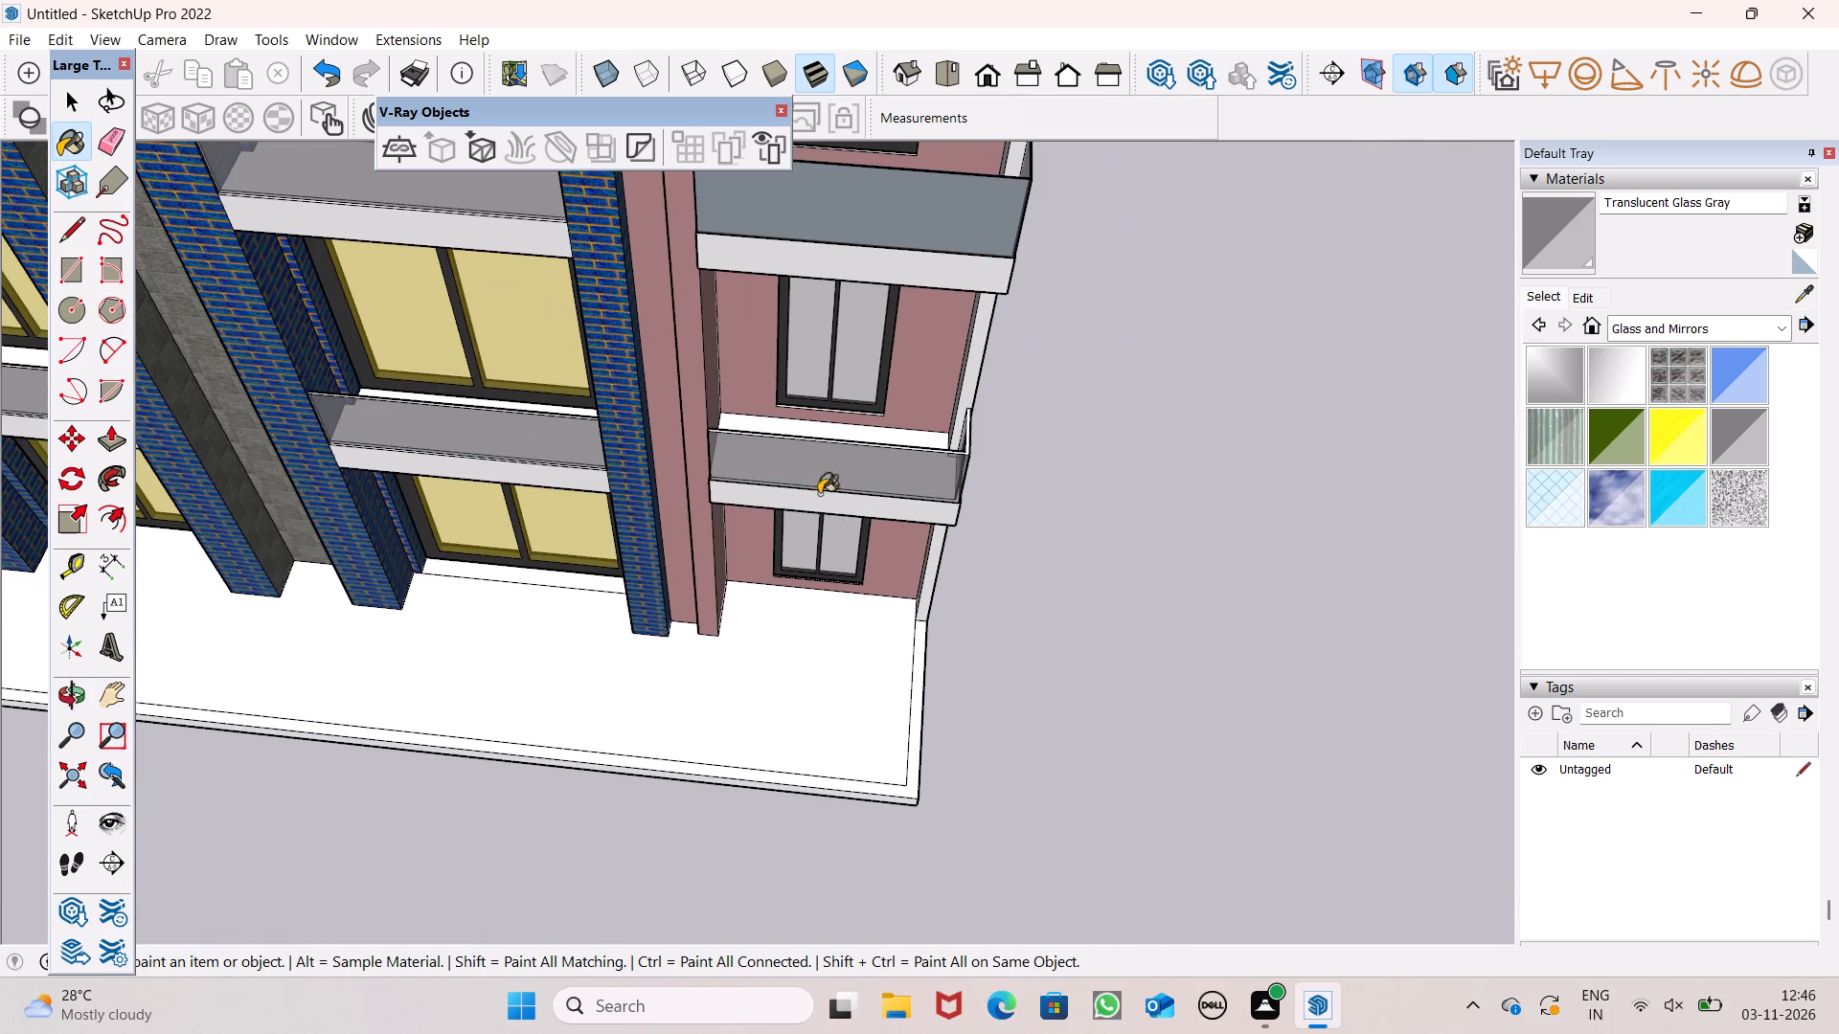
pyautogui.moveTo(874, 259); pyautogui.dragTo(966, 551, button='middle')
pyautogui.scroll(1, 966, 551)
pyautogui.scroll(3, 977, 434)
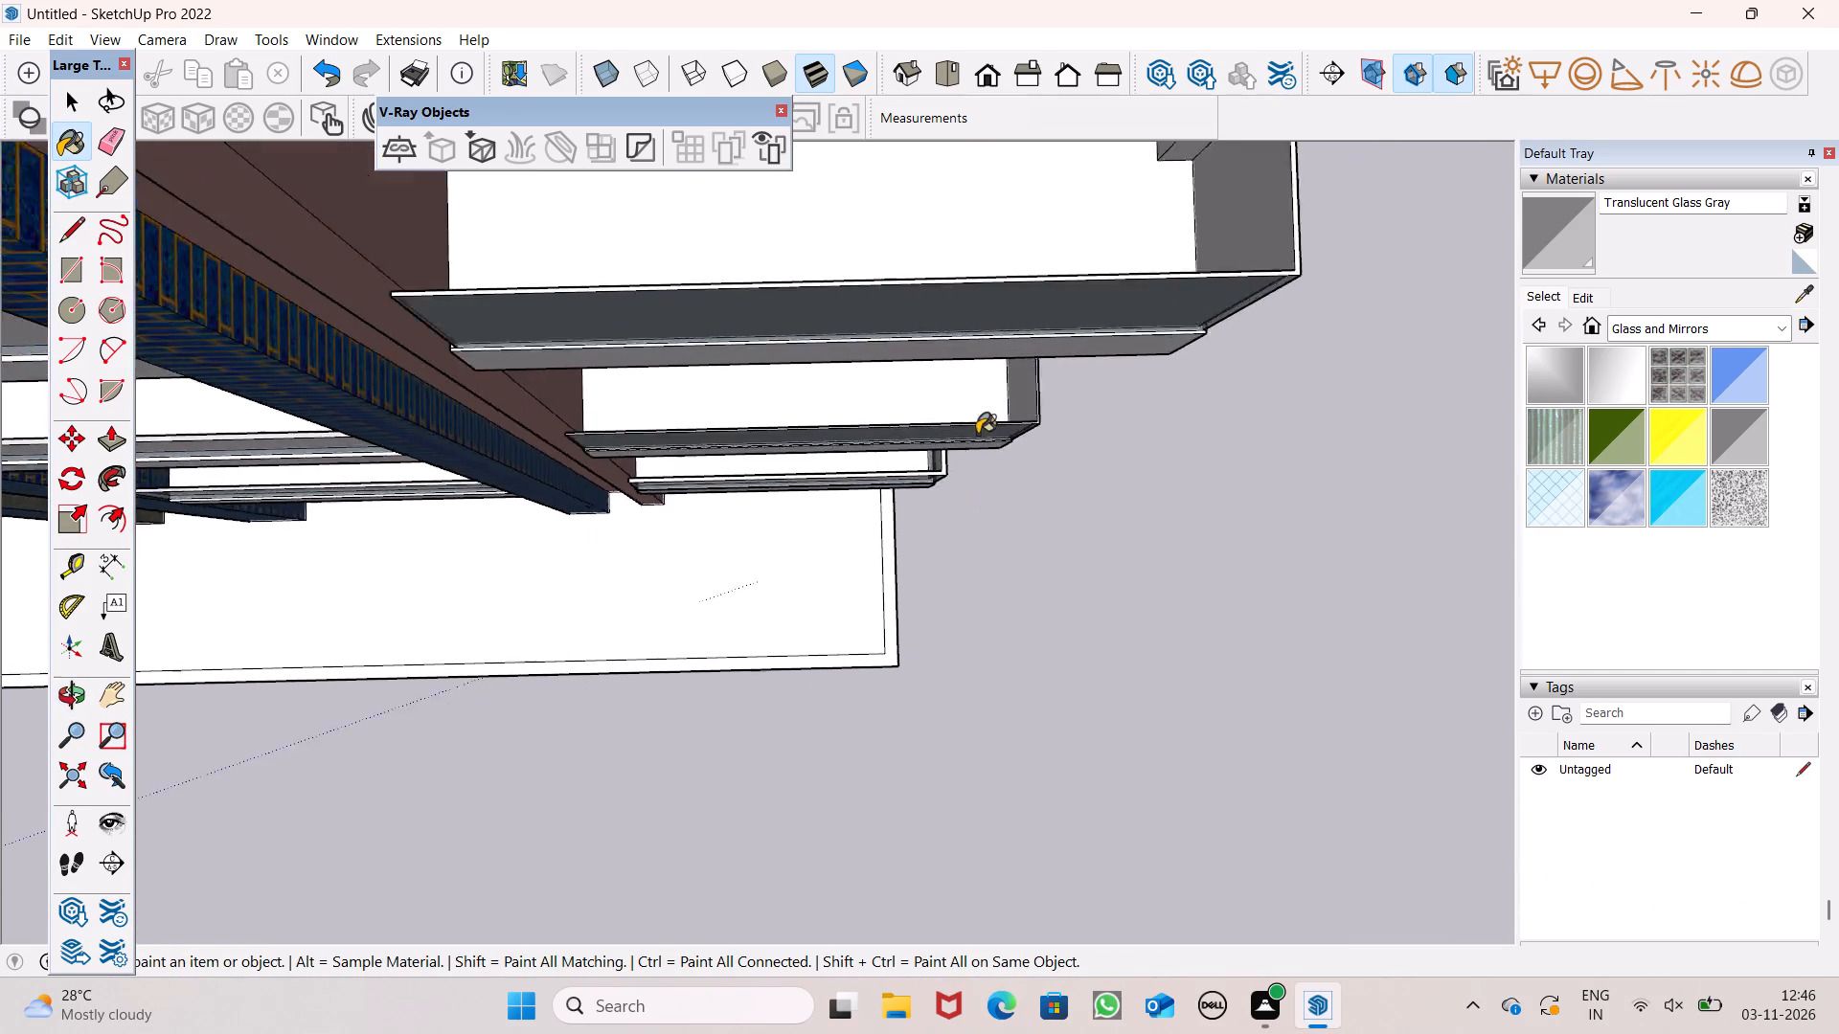
pyautogui.scroll(5, 977, 434)
pyautogui.click(1079, 387)
pyautogui.moveTo(1086, 509); pyautogui.dragTo(591, 360, button='middle')
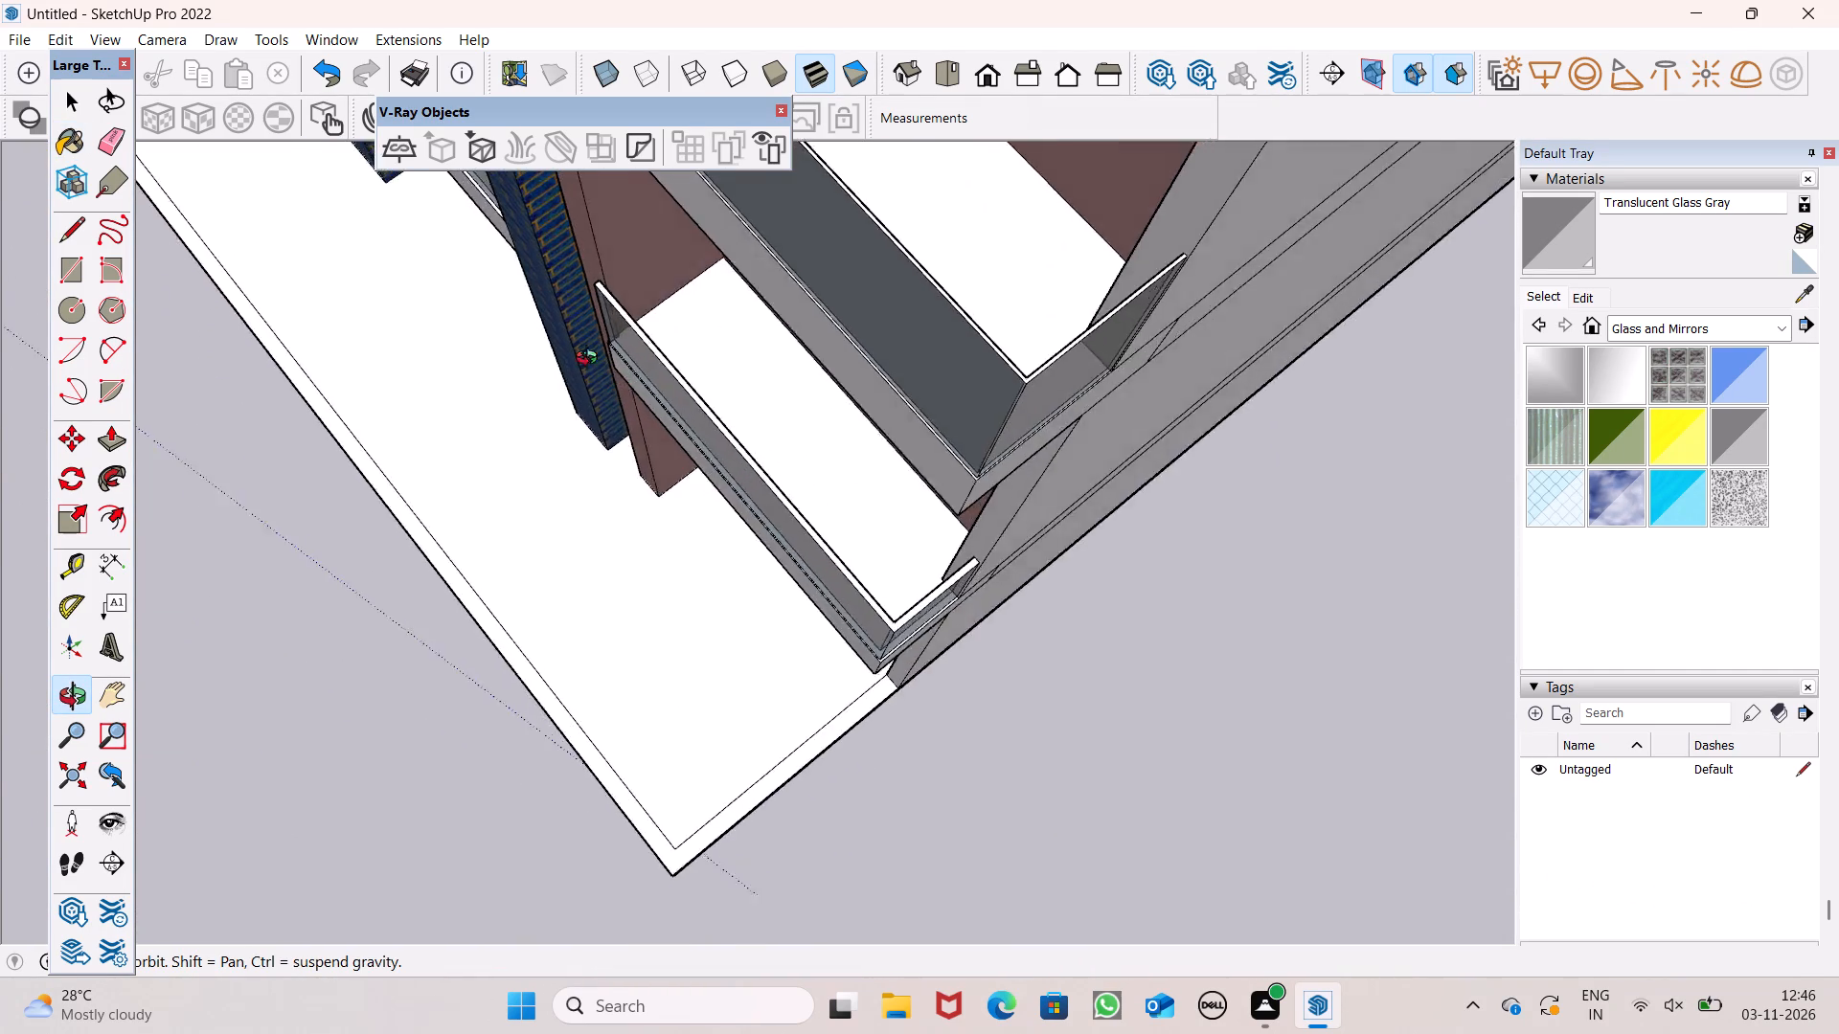
pyautogui.moveTo(591, 360); pyautogui.dragTo(157, 390, button='middle')
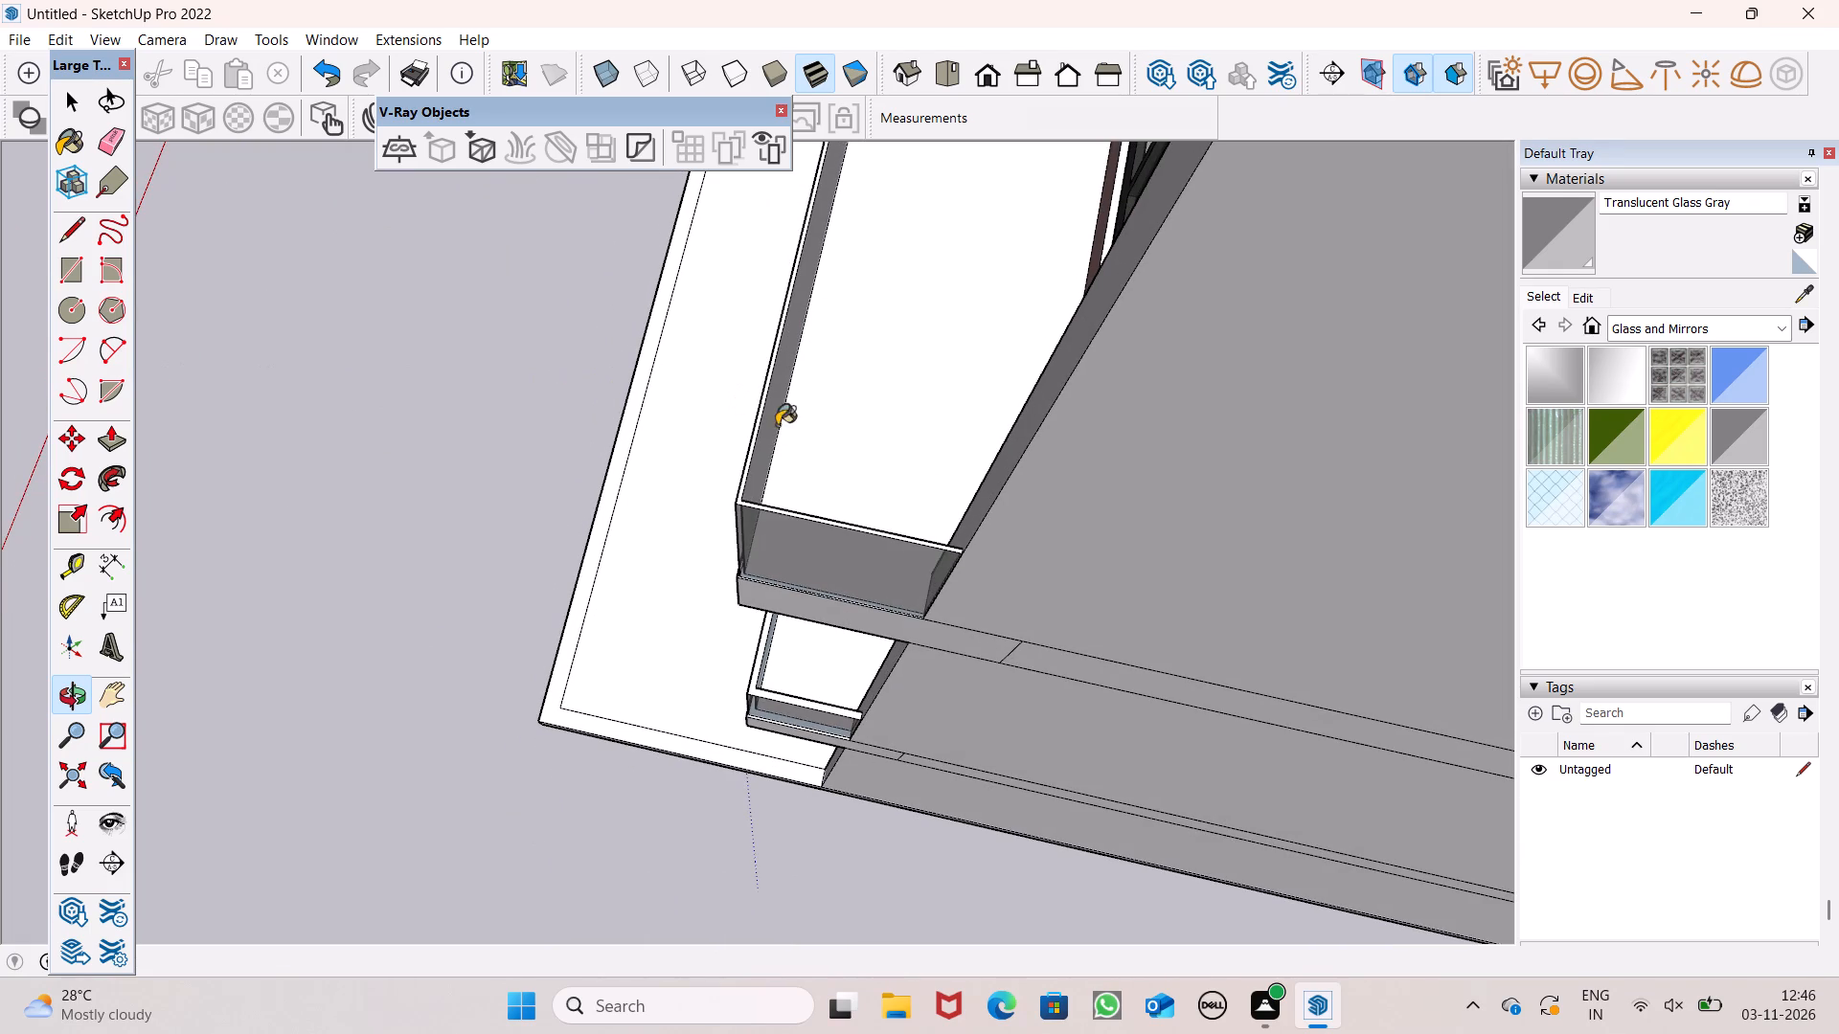
pyautogui.click(760, 437)
# Paint the inner parapet faces of the pink facade's second balcony from the top with Translucent Glass Gray.
pyautogui.moveTo(692, 468); pyautogui.dragTo(1197, 186, button='middle')
pyautogui.scroll(1, 1197, 186)
pyautogui.scroll(-14, 1057, 454)
pyautogui.scroll(-7, 937, 458)
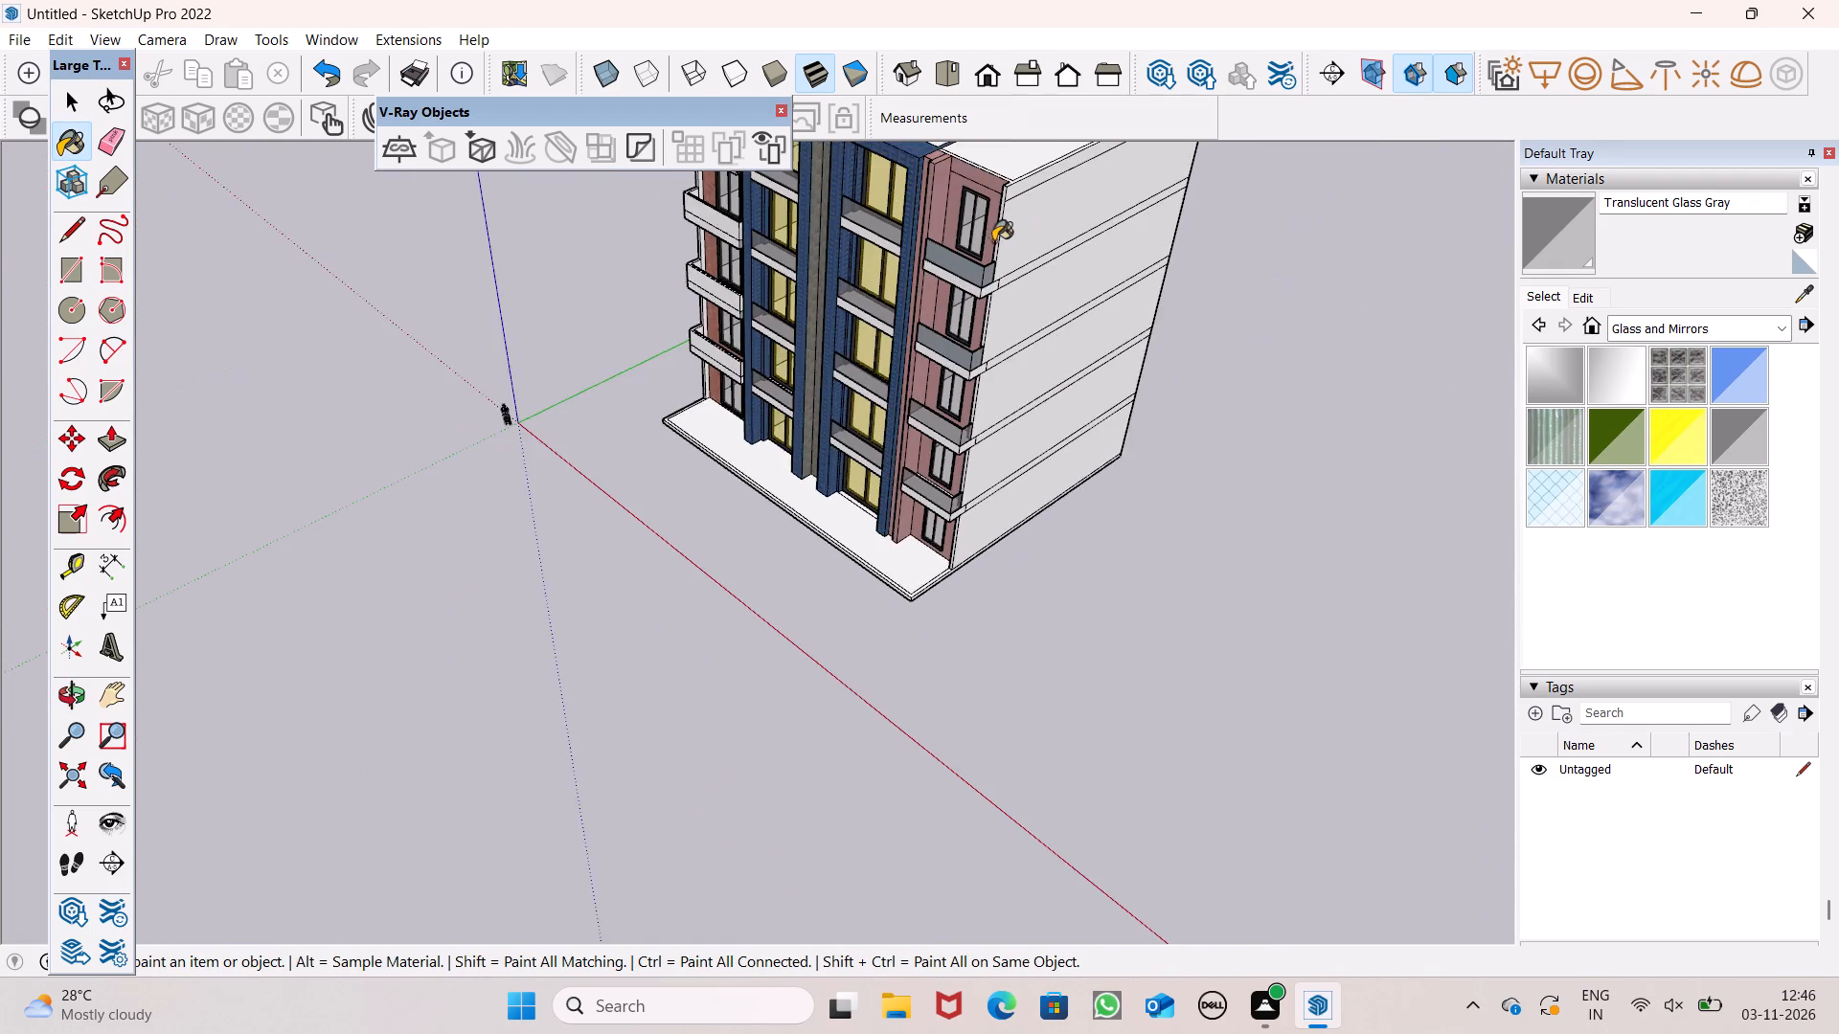
pyautogui.scroll(9, 993, 241)
pyautogui.scroll(1, 936, 426)
pyautogui.moveTo(911, 531); pyautogui.dragTo(950, 404, button='middle')
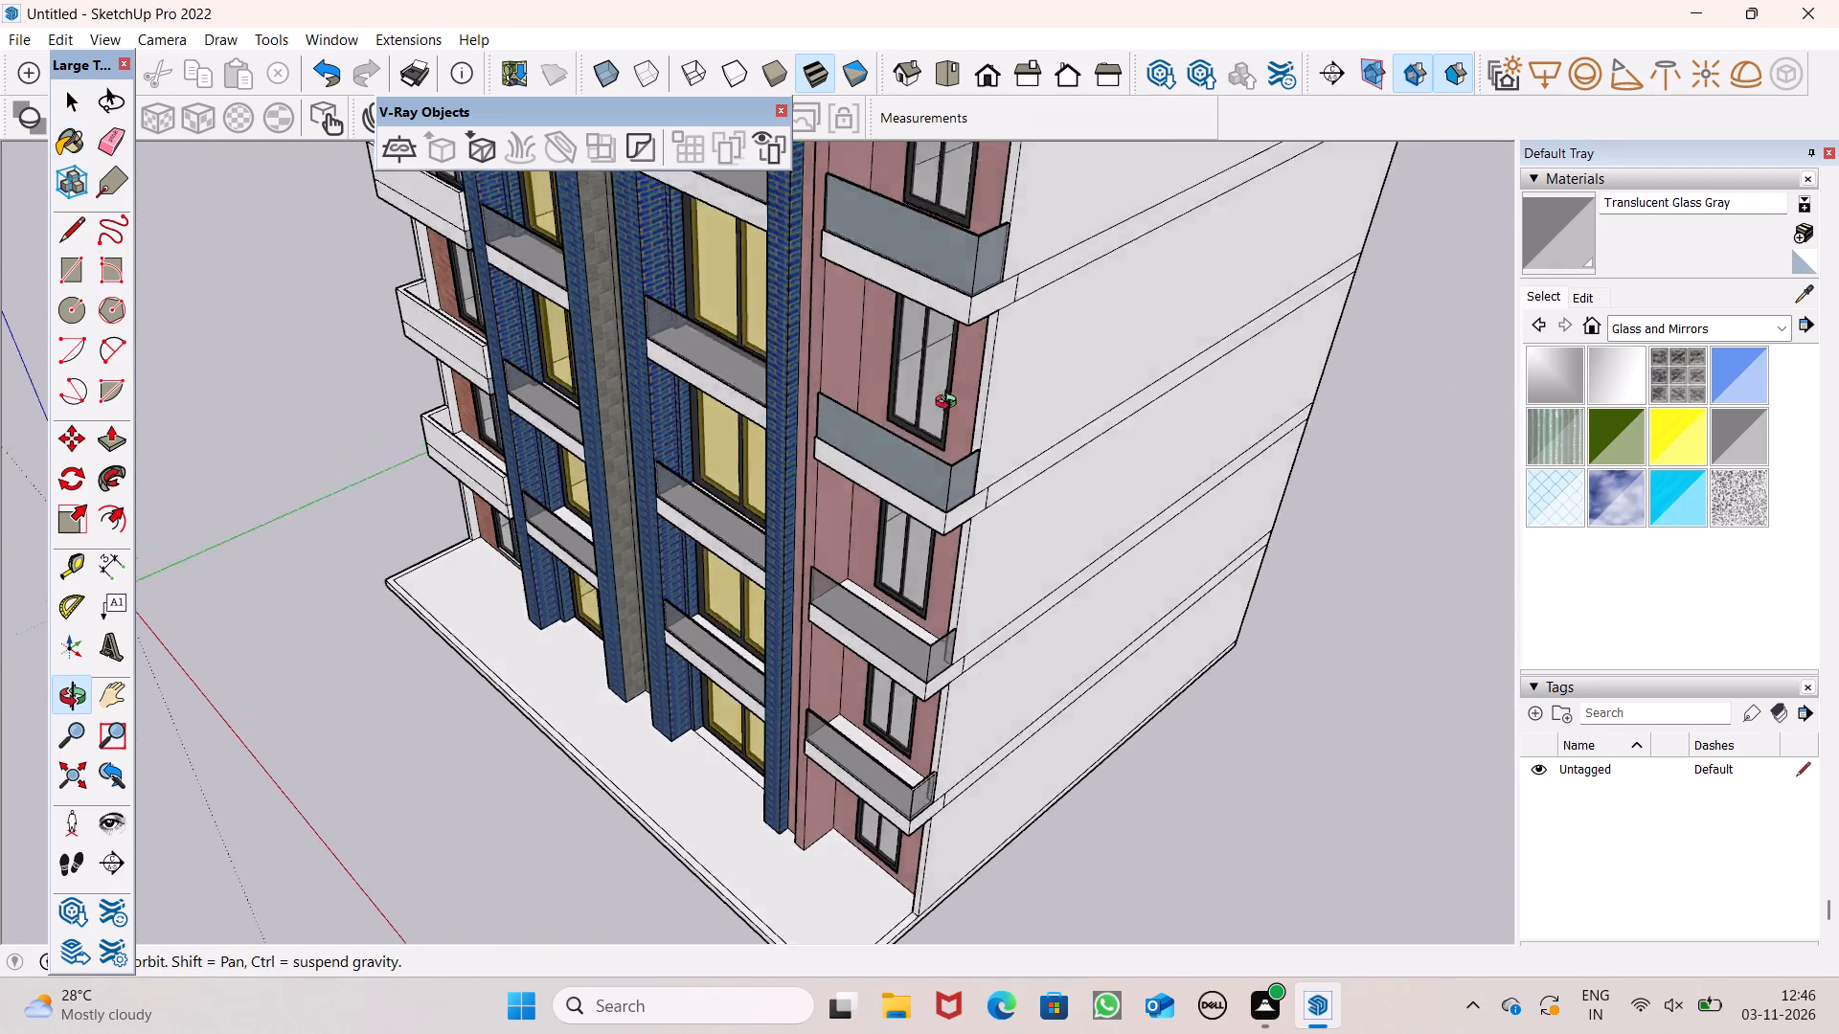
pyautogui.moveTo(950, 404); pyautogui.dragTo(665, 461, button='middle')
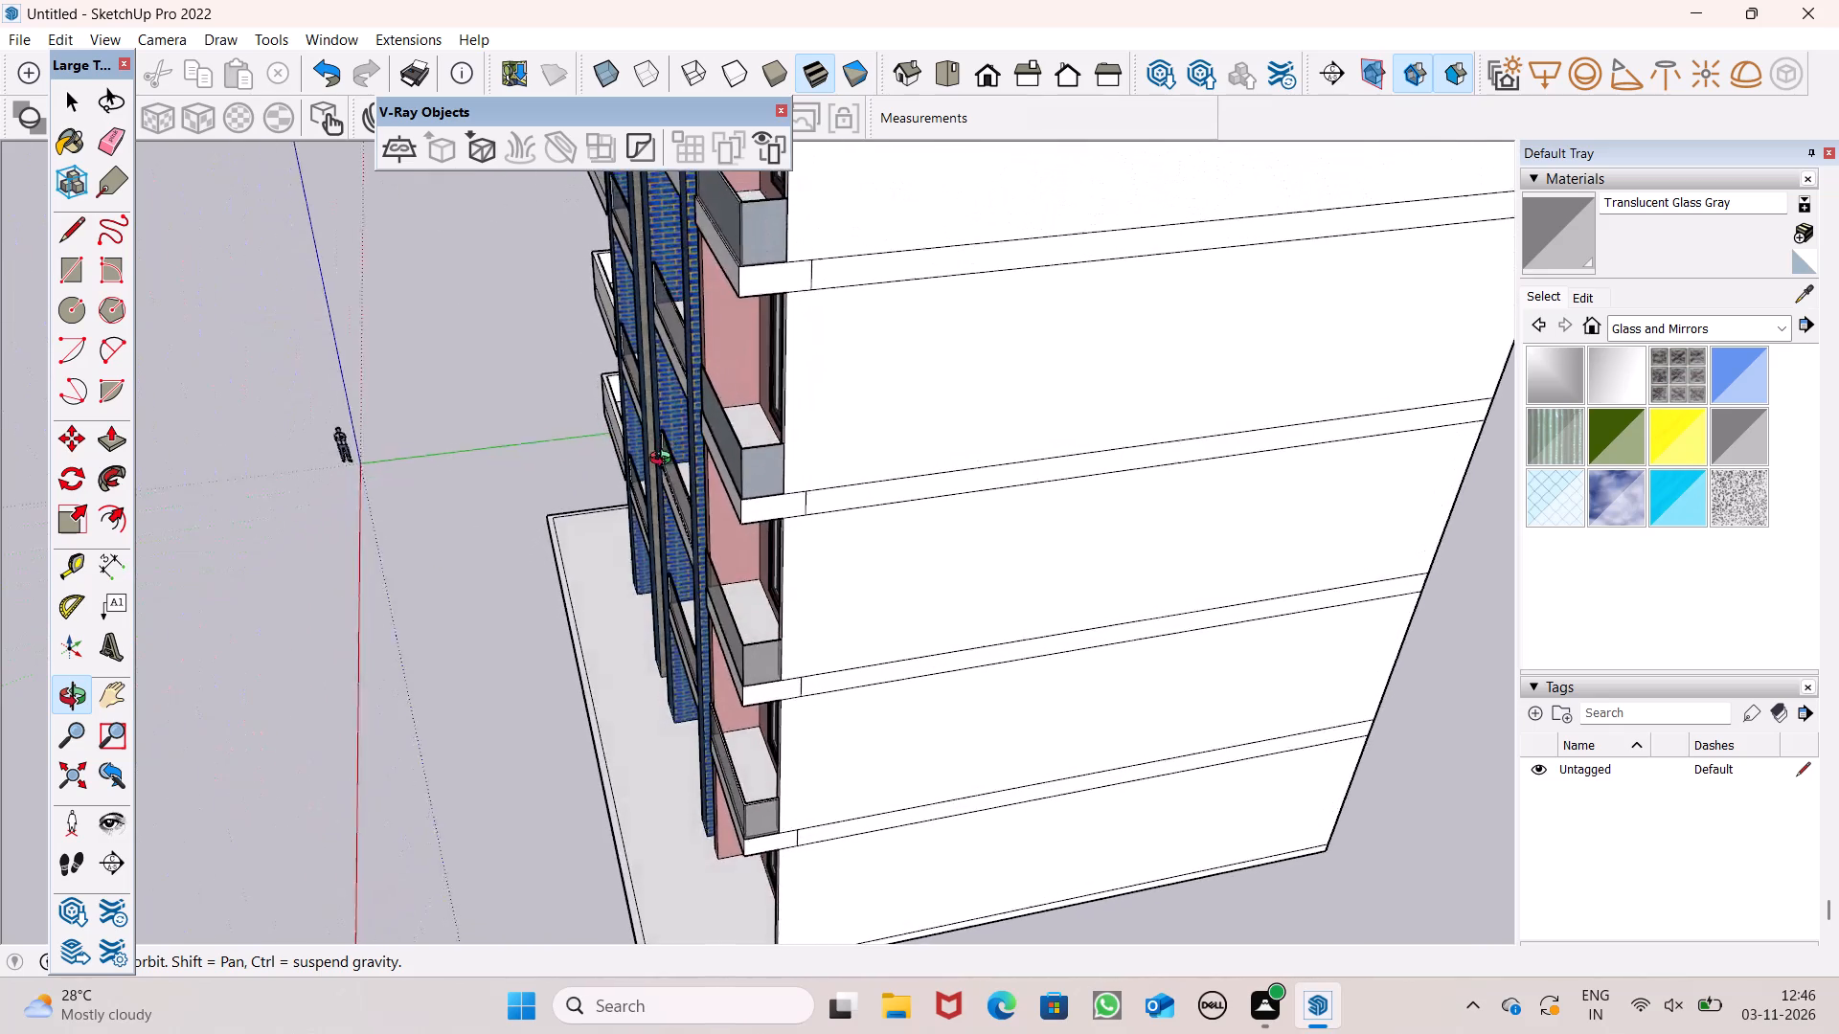
pyautogui.moveTo(665, 461); pyautogui.dragTo(646, 500, button='middle')
pyautogui.scroll(8, 649, 477)
pyautogui.scroll(-3, 783, 383)
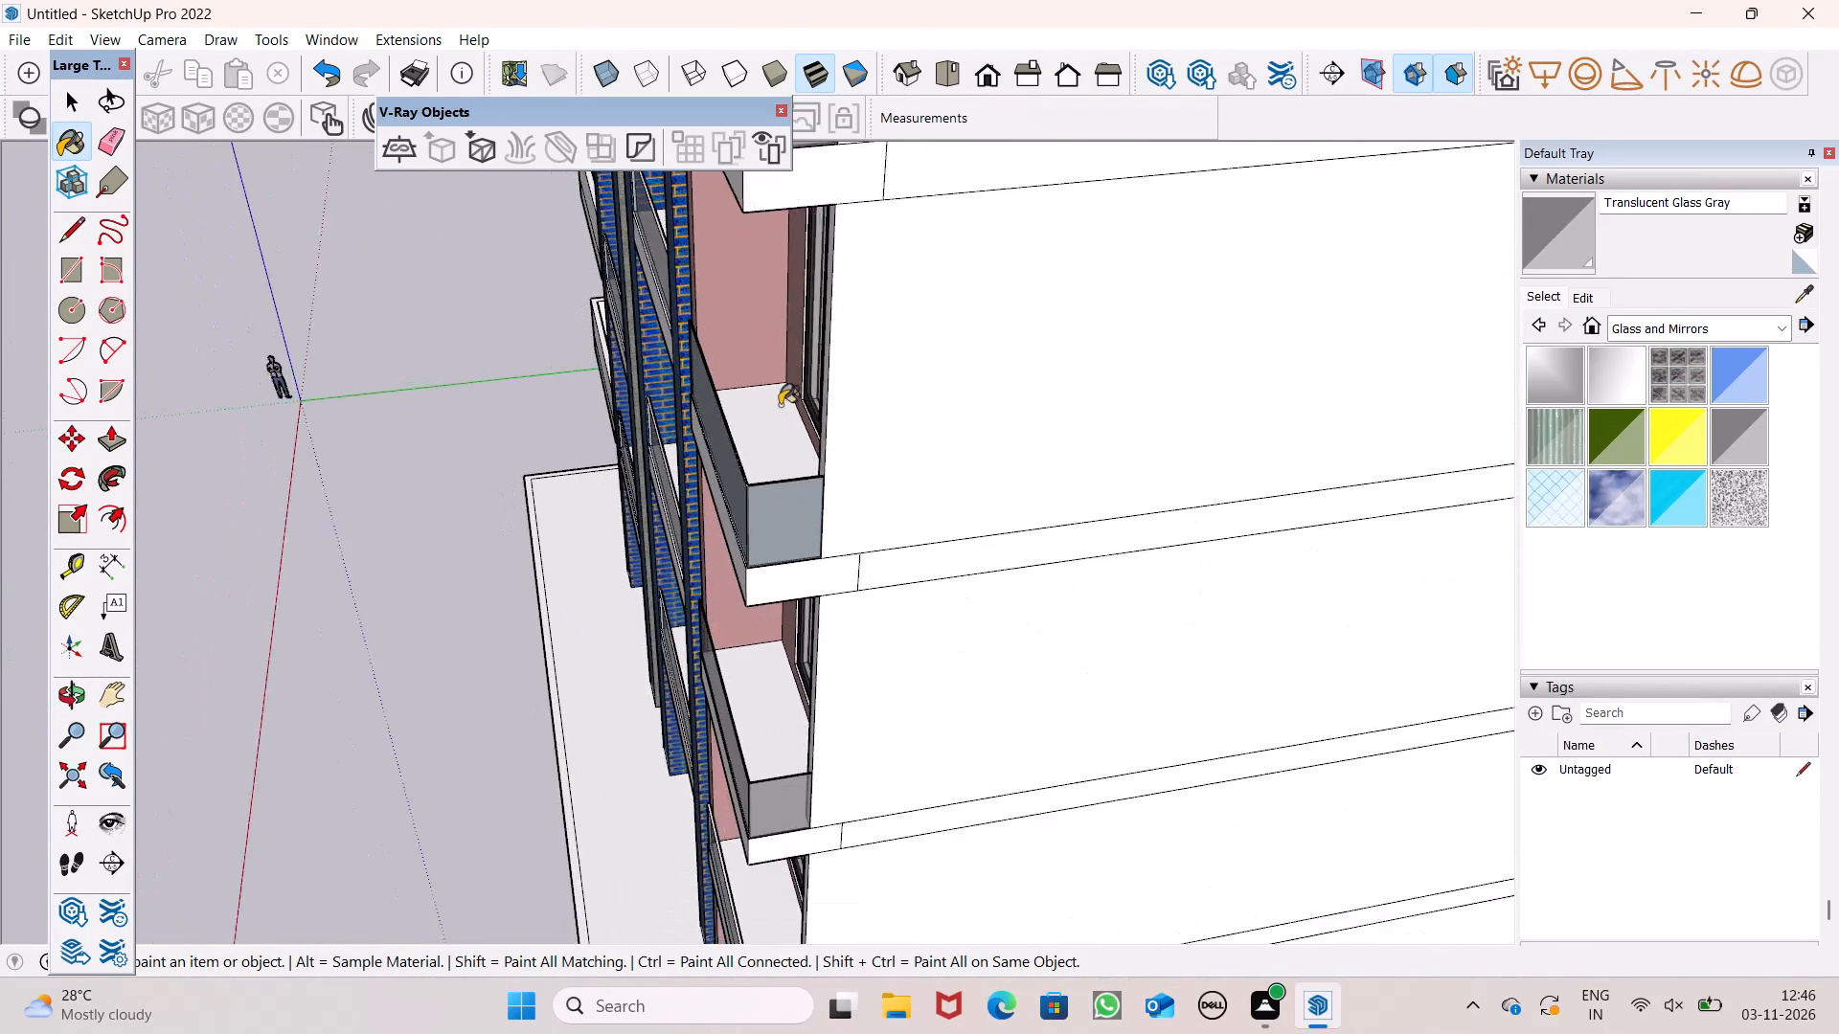
pyautogui.scroll(-2, 780, 405)
pyautogui.moveTo(762, 508); pyautogui.dragTo(632, 555, button='middle')
pyautogui.scroll(4, 667, 516)
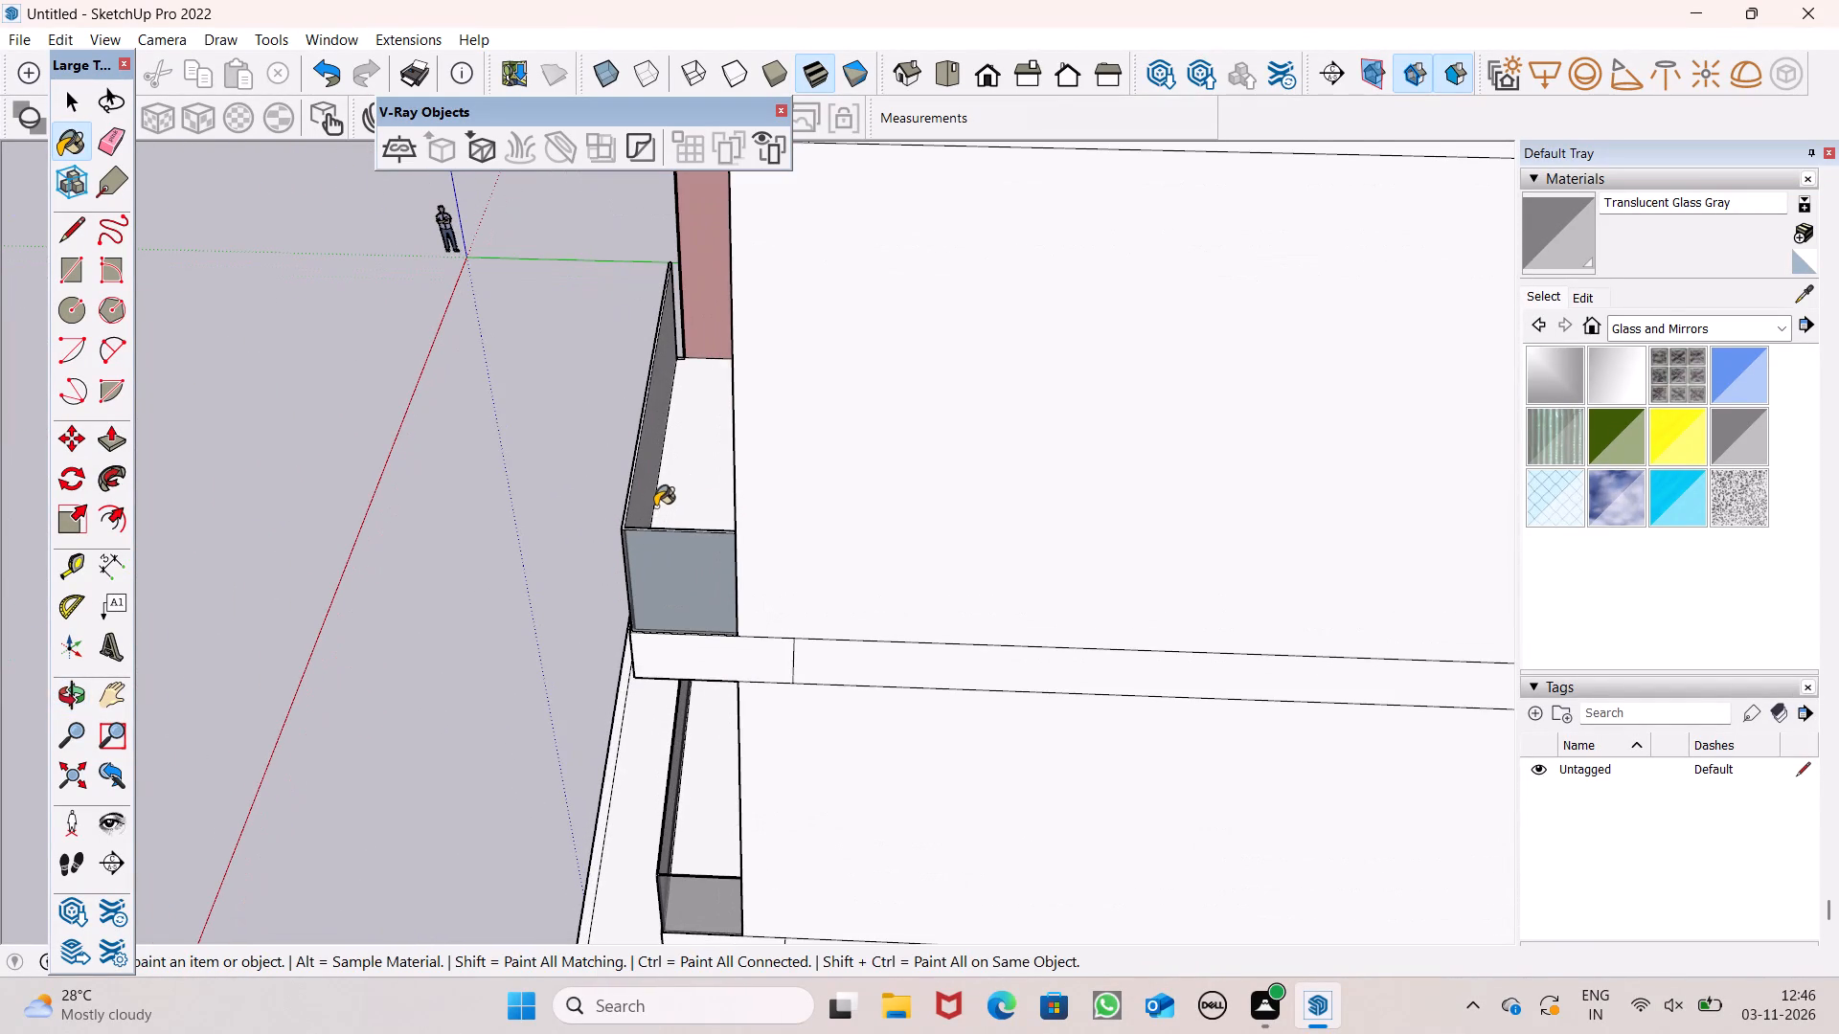
pyautogui.click(644, 494)
pyautogui.scroll(1, 578, 533)
pyautogui.moveTo(577, 533); pyautogui.dragTo(1632, 559, button='middle')
pyautogui.scroll(3, 1192, 330)
pyautogui.click(925, 172)
# Paint the inner front and side parapet faces of the pink facade's top balcony with Translucent Glass Gray.
pyautogui.scroll(-4, 977, 337)
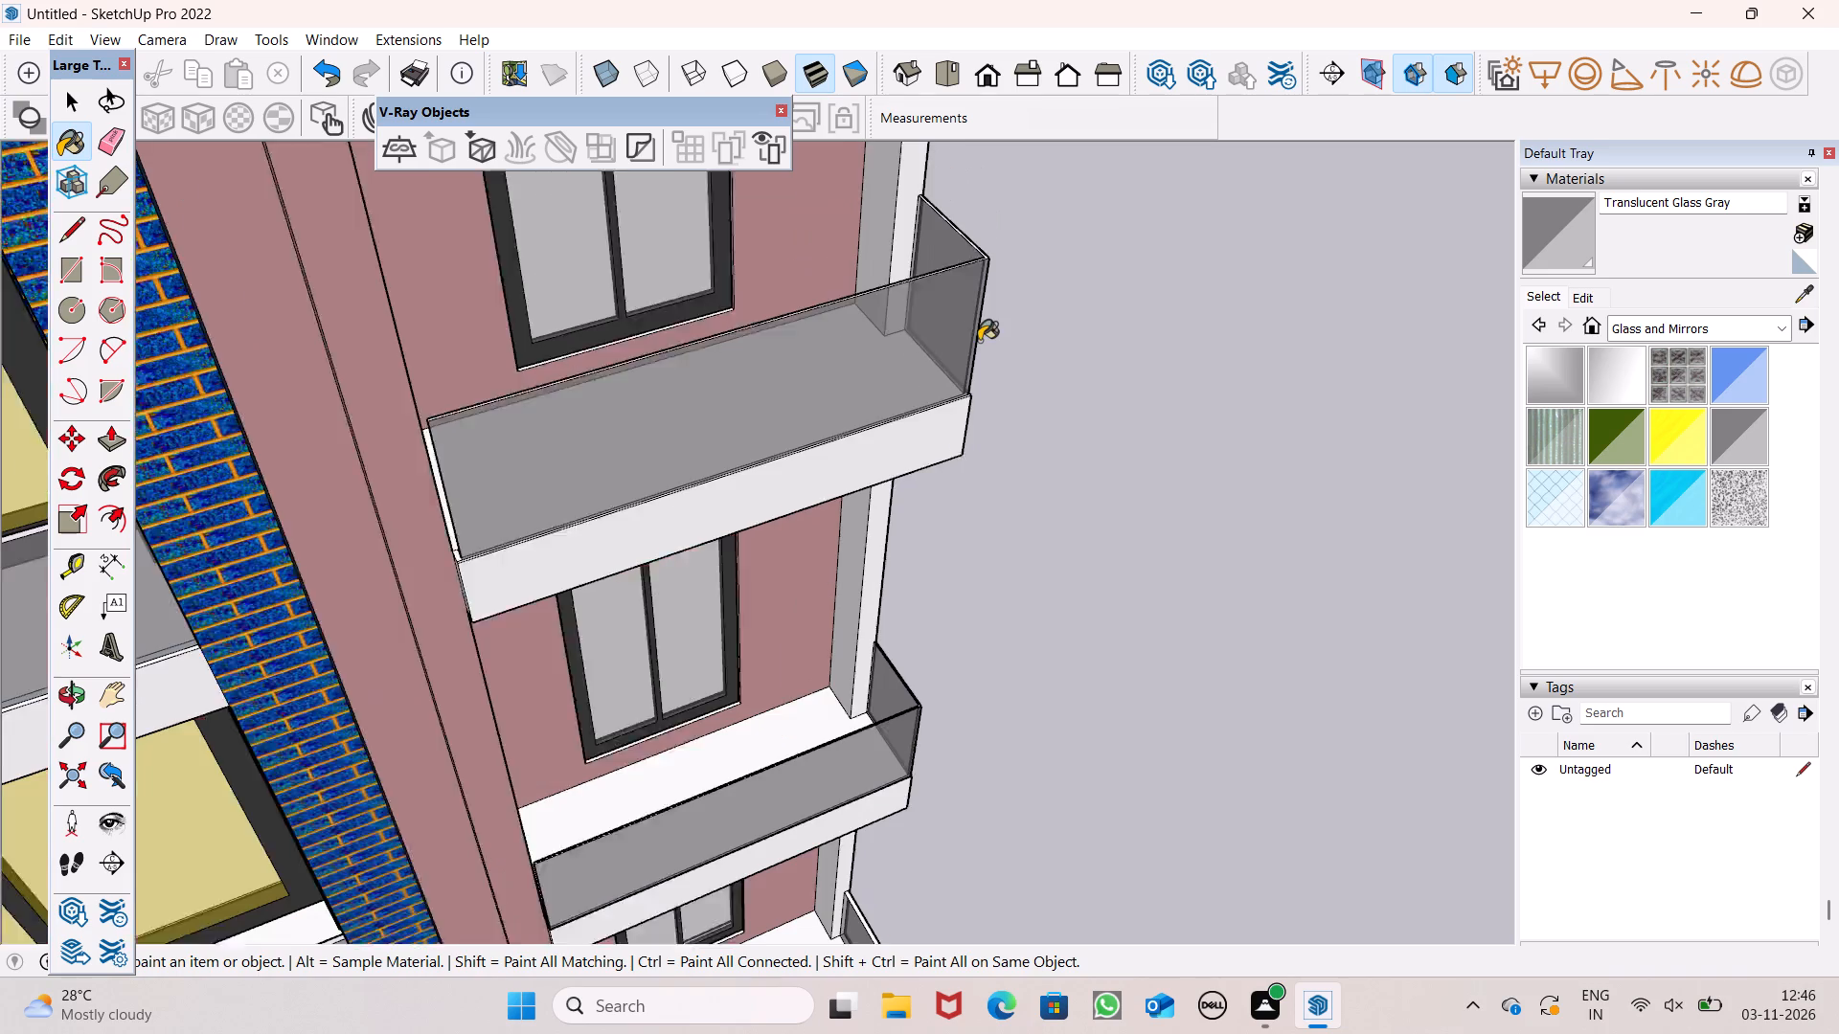
pyautogui.scroll(-2, 979, 341)
pyautogui.scroll(-10, 1175, 444)
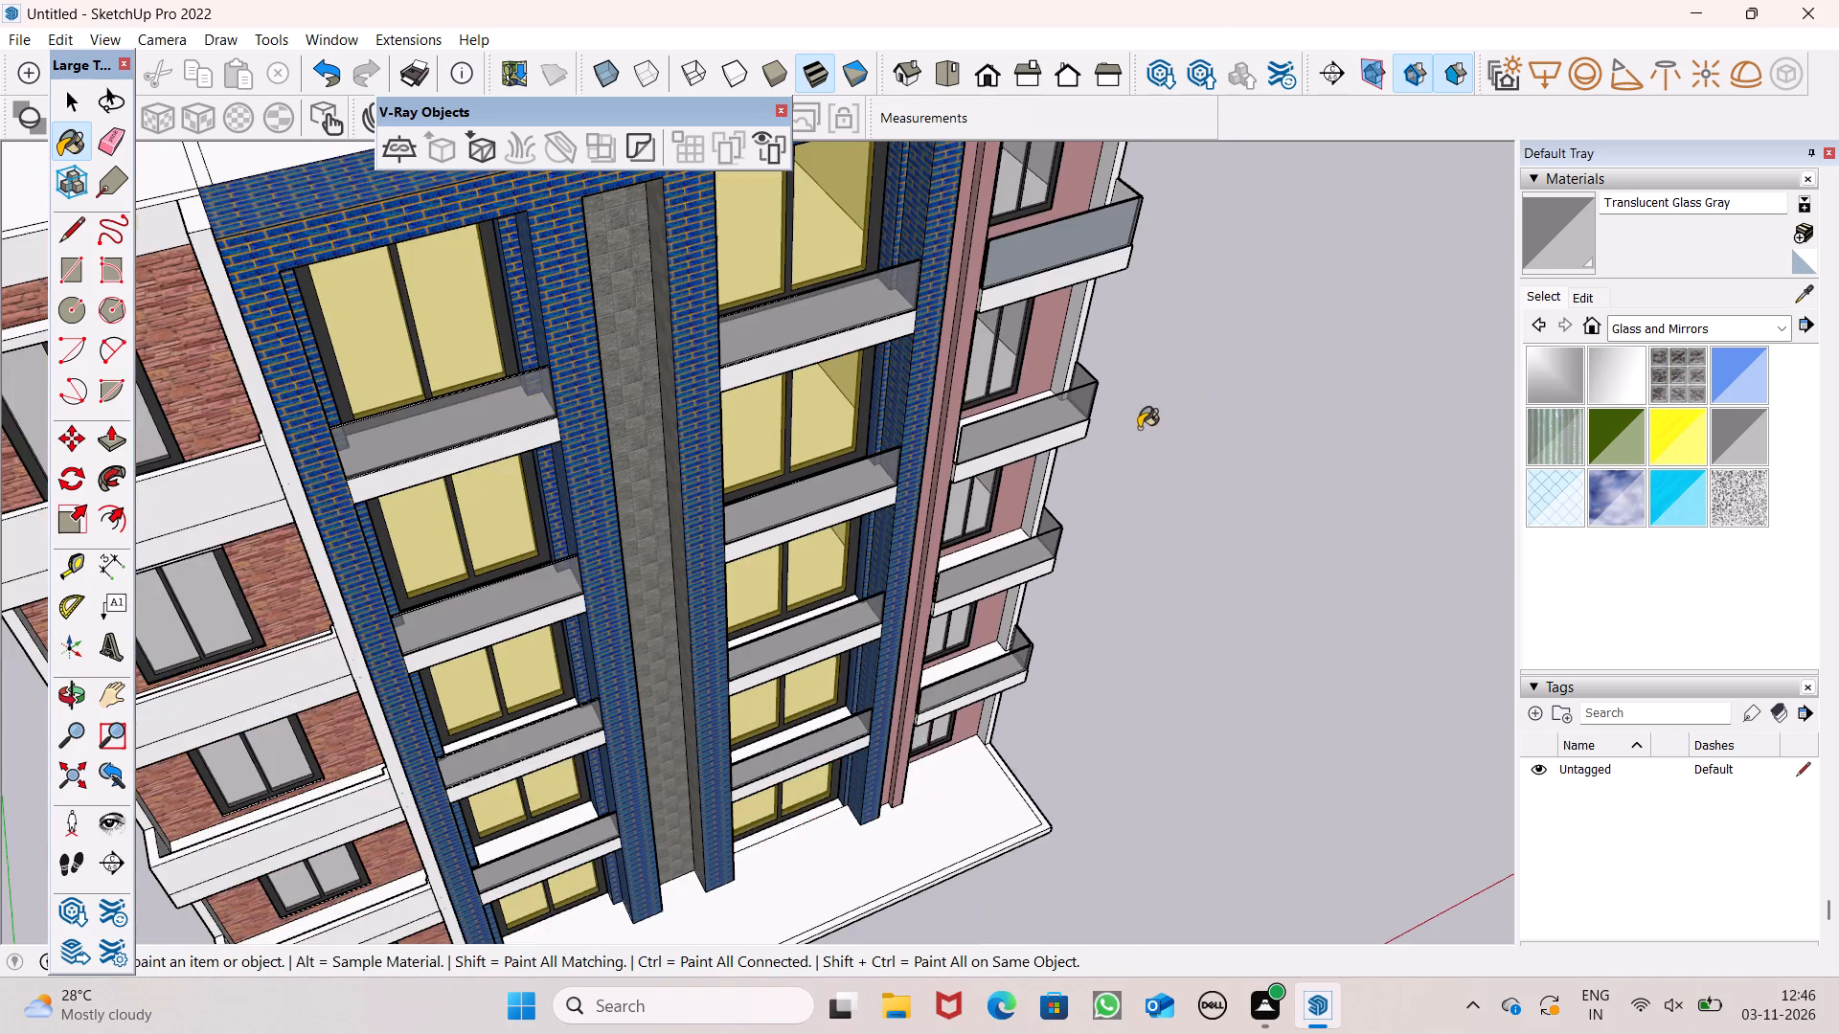
pyautogui.scroll(7, 1059, 175)
pyautogui.click(1169, 216)
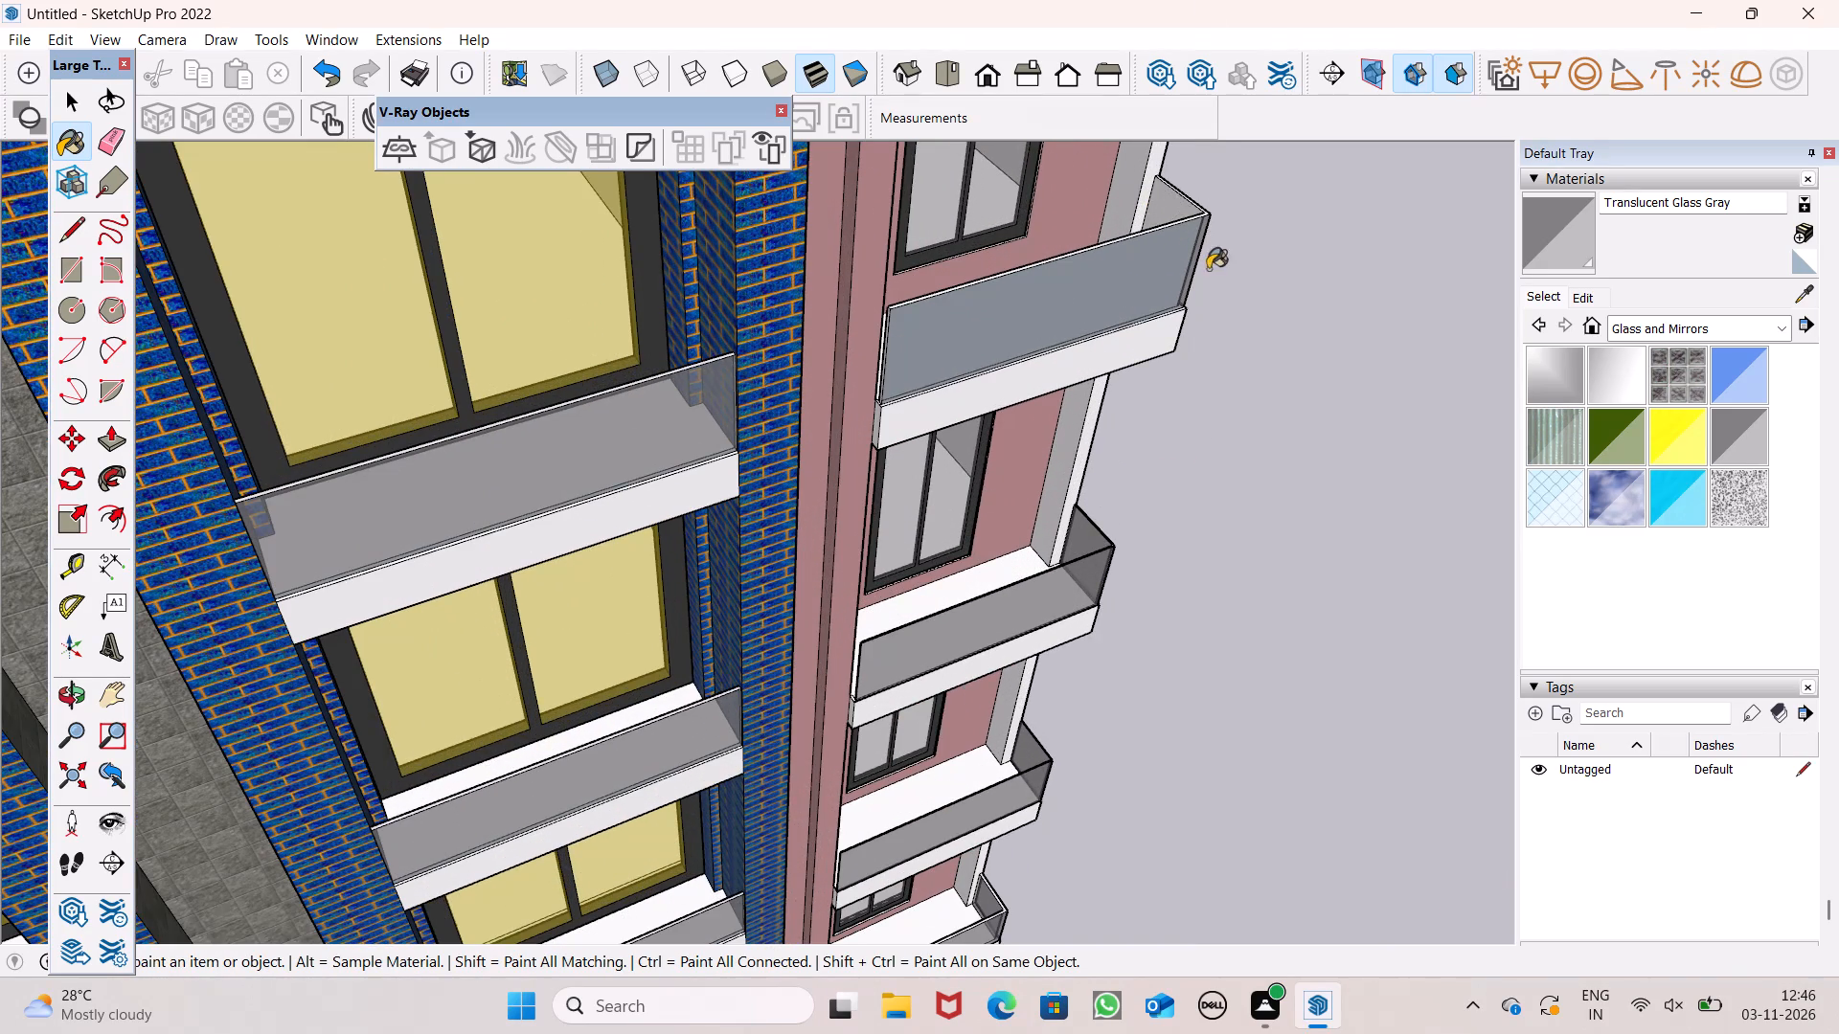
pyautogui.moveTo(1200, 286); pyautogui.dragTo(194, 353, button='middle')
pyautogui.scroll(1, 194, 353)
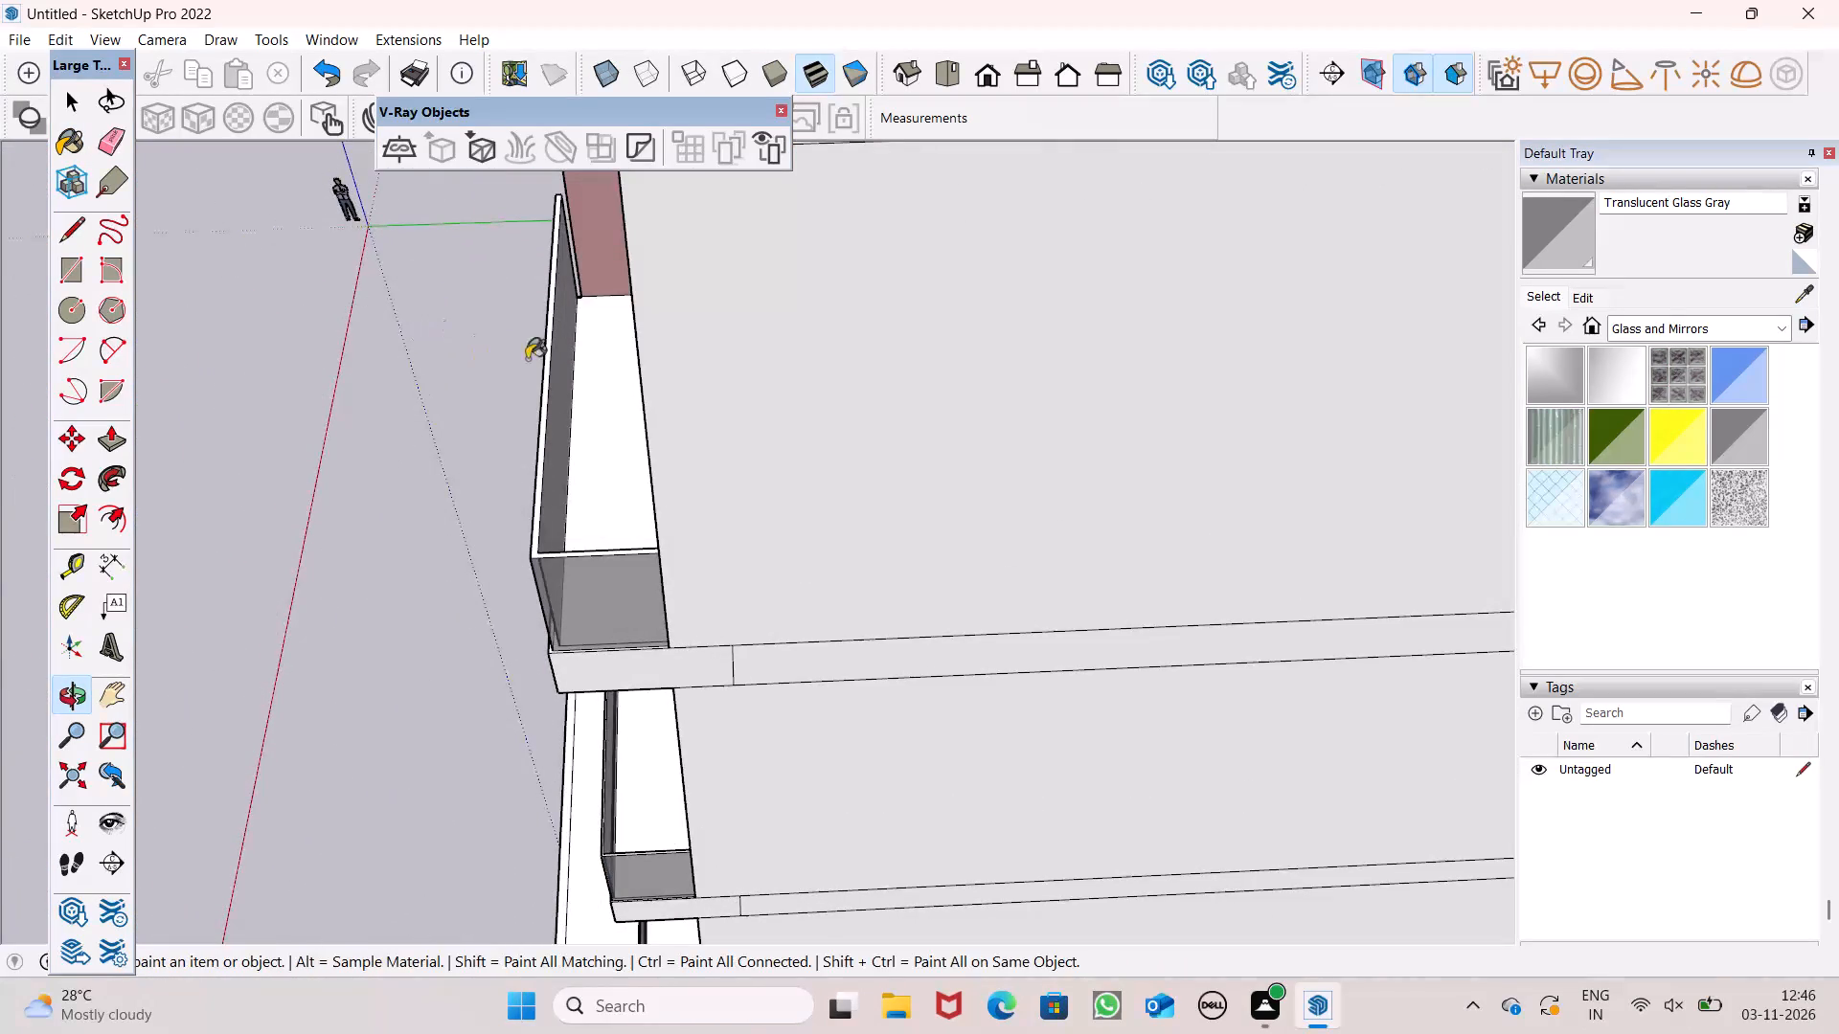
pyautogui.click(556, 368)
pyautogui.moveTo(564, 378); pyautogui.dragTo(1140, 220, button='middle')
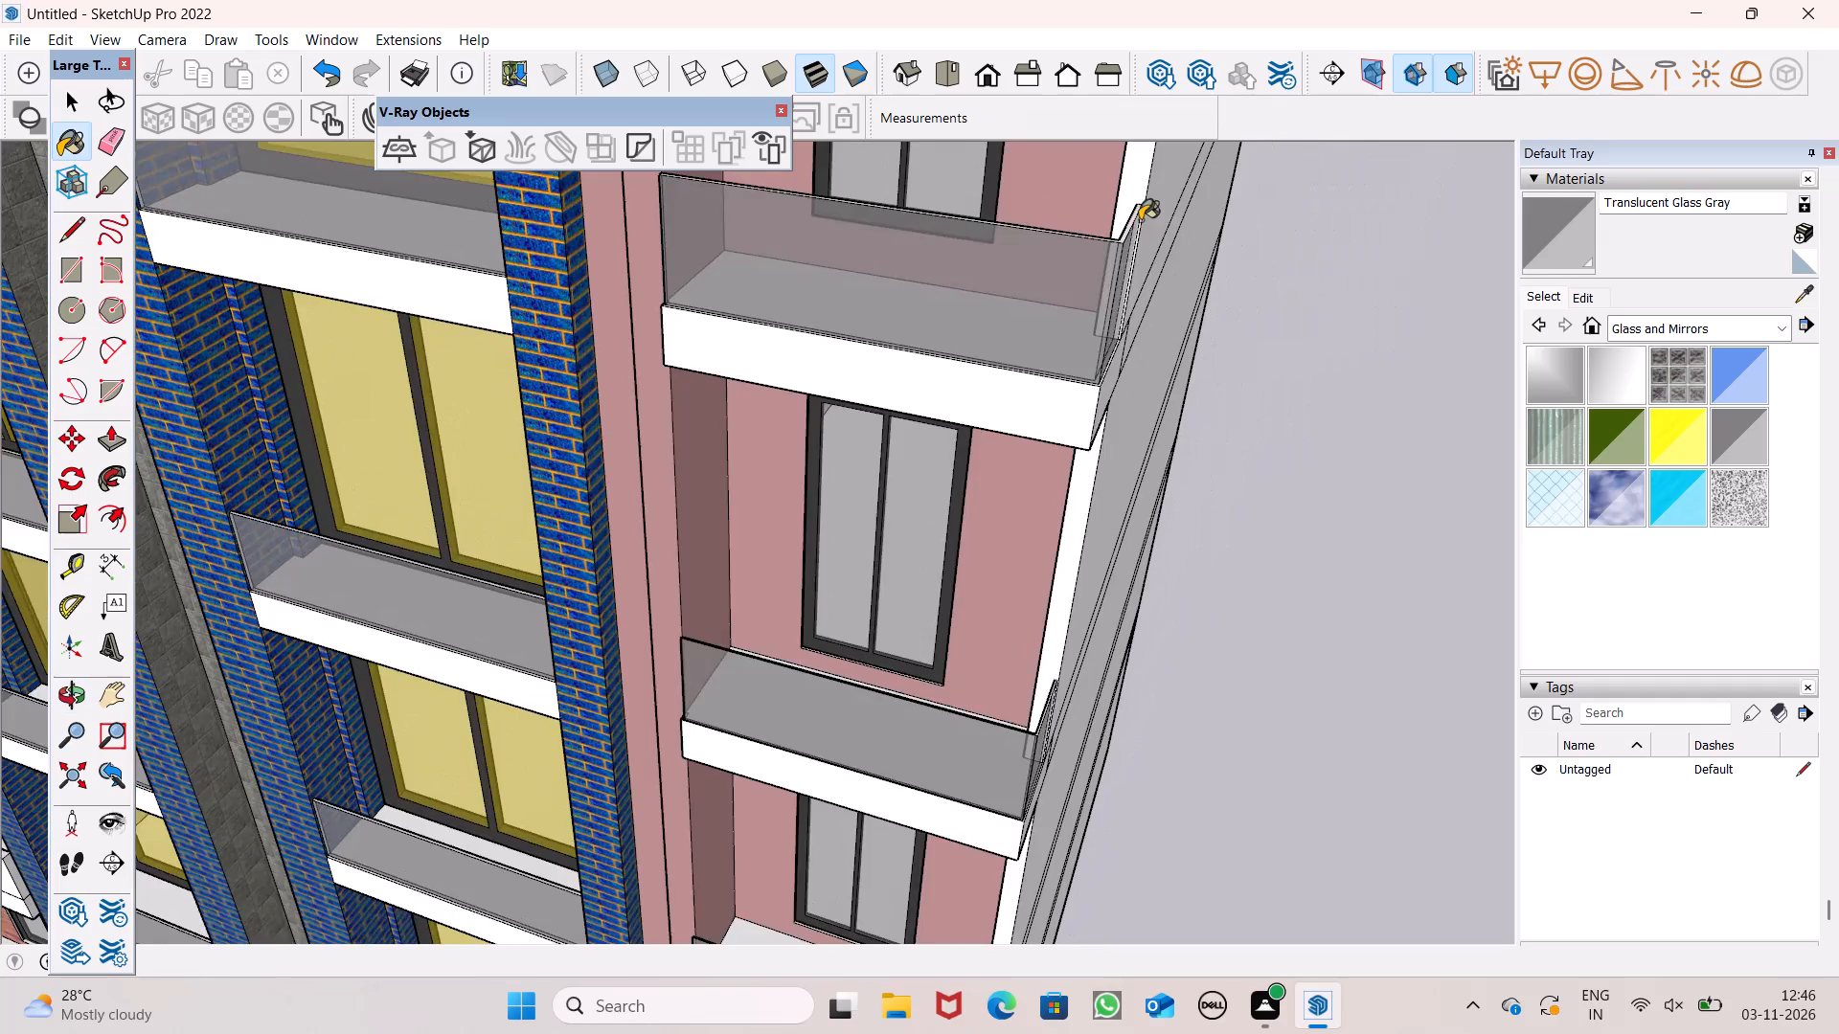
pyautogui.scroll(1, 1201, 317)
pyautogui.scroll(-7, 1274, 391)
pyautogui.scroll(-13, 1126, 450)
# Paint the outer front and side parapet faces of the red stone facade's top two balconies with Translucent Glass Gray.
pyautogui.moveTo(1001, 459); pyautogui.dragTo(1260, 292, button='middle')
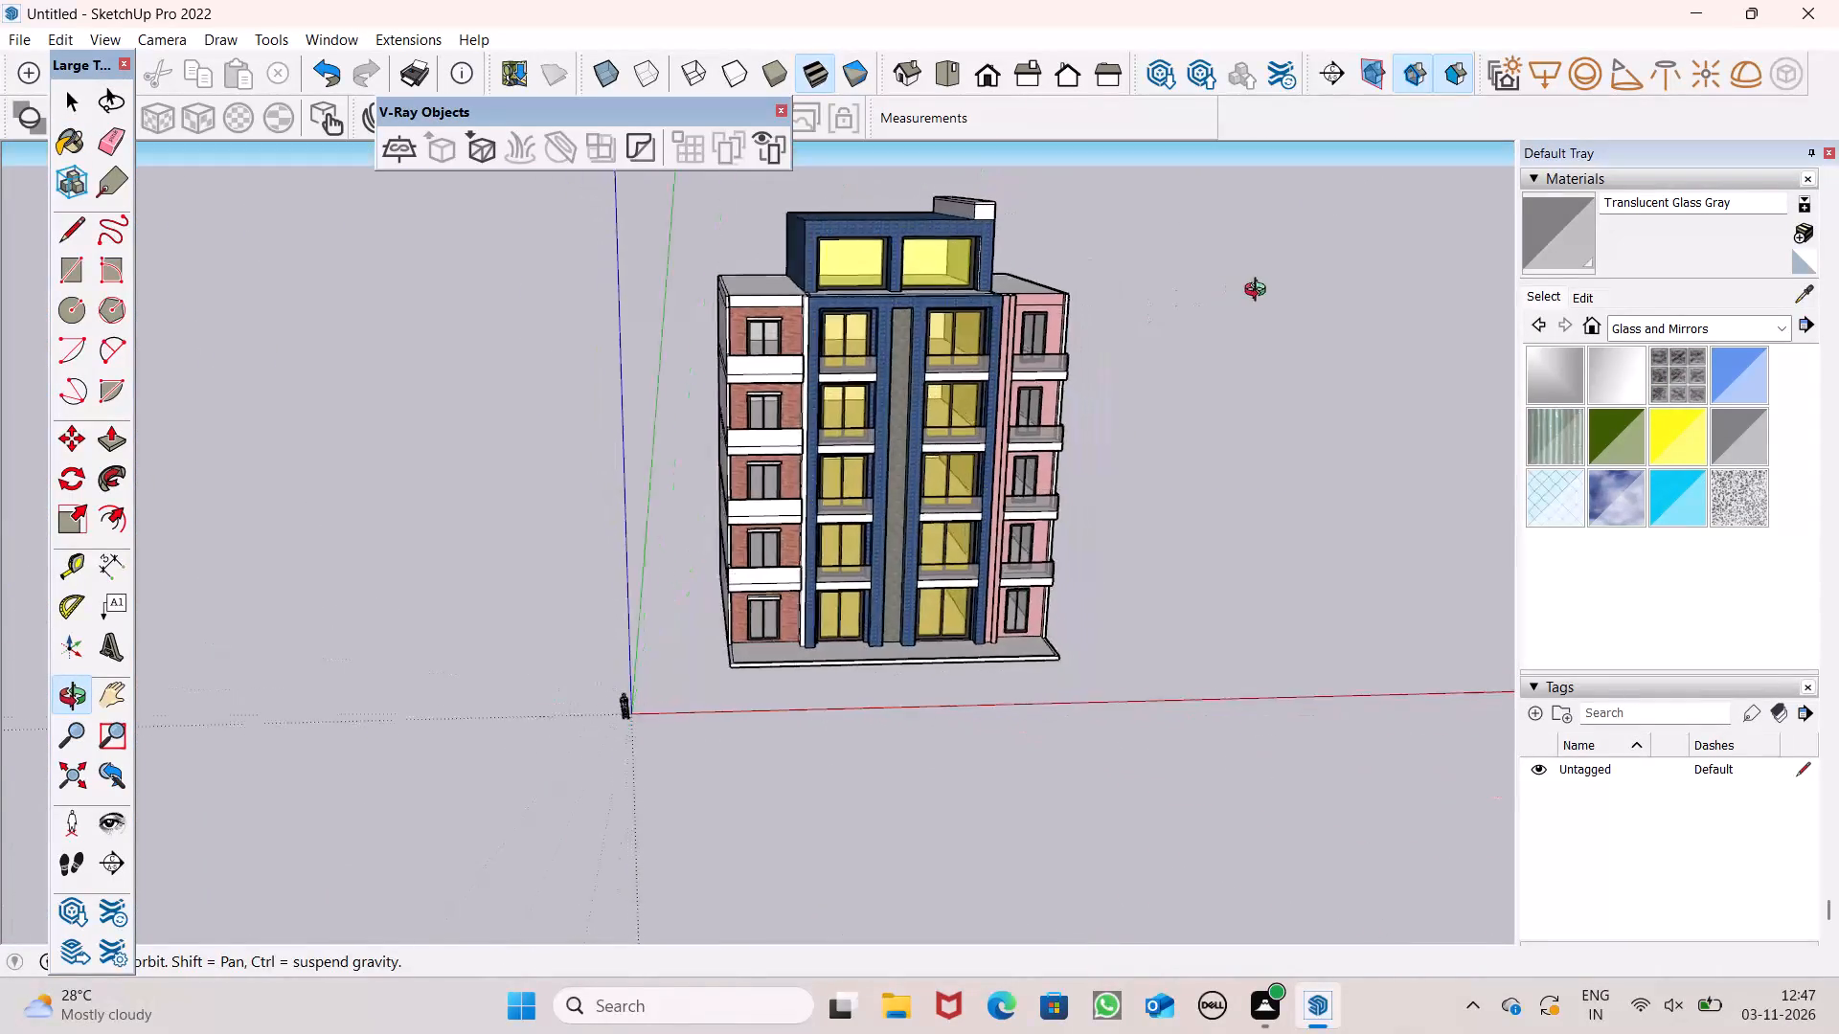
pyautogui.moveTo(1260, 292); pyautogui.dragTo(1262, 302, button='middle')
pyautogui.scroll(7, 721, 392)
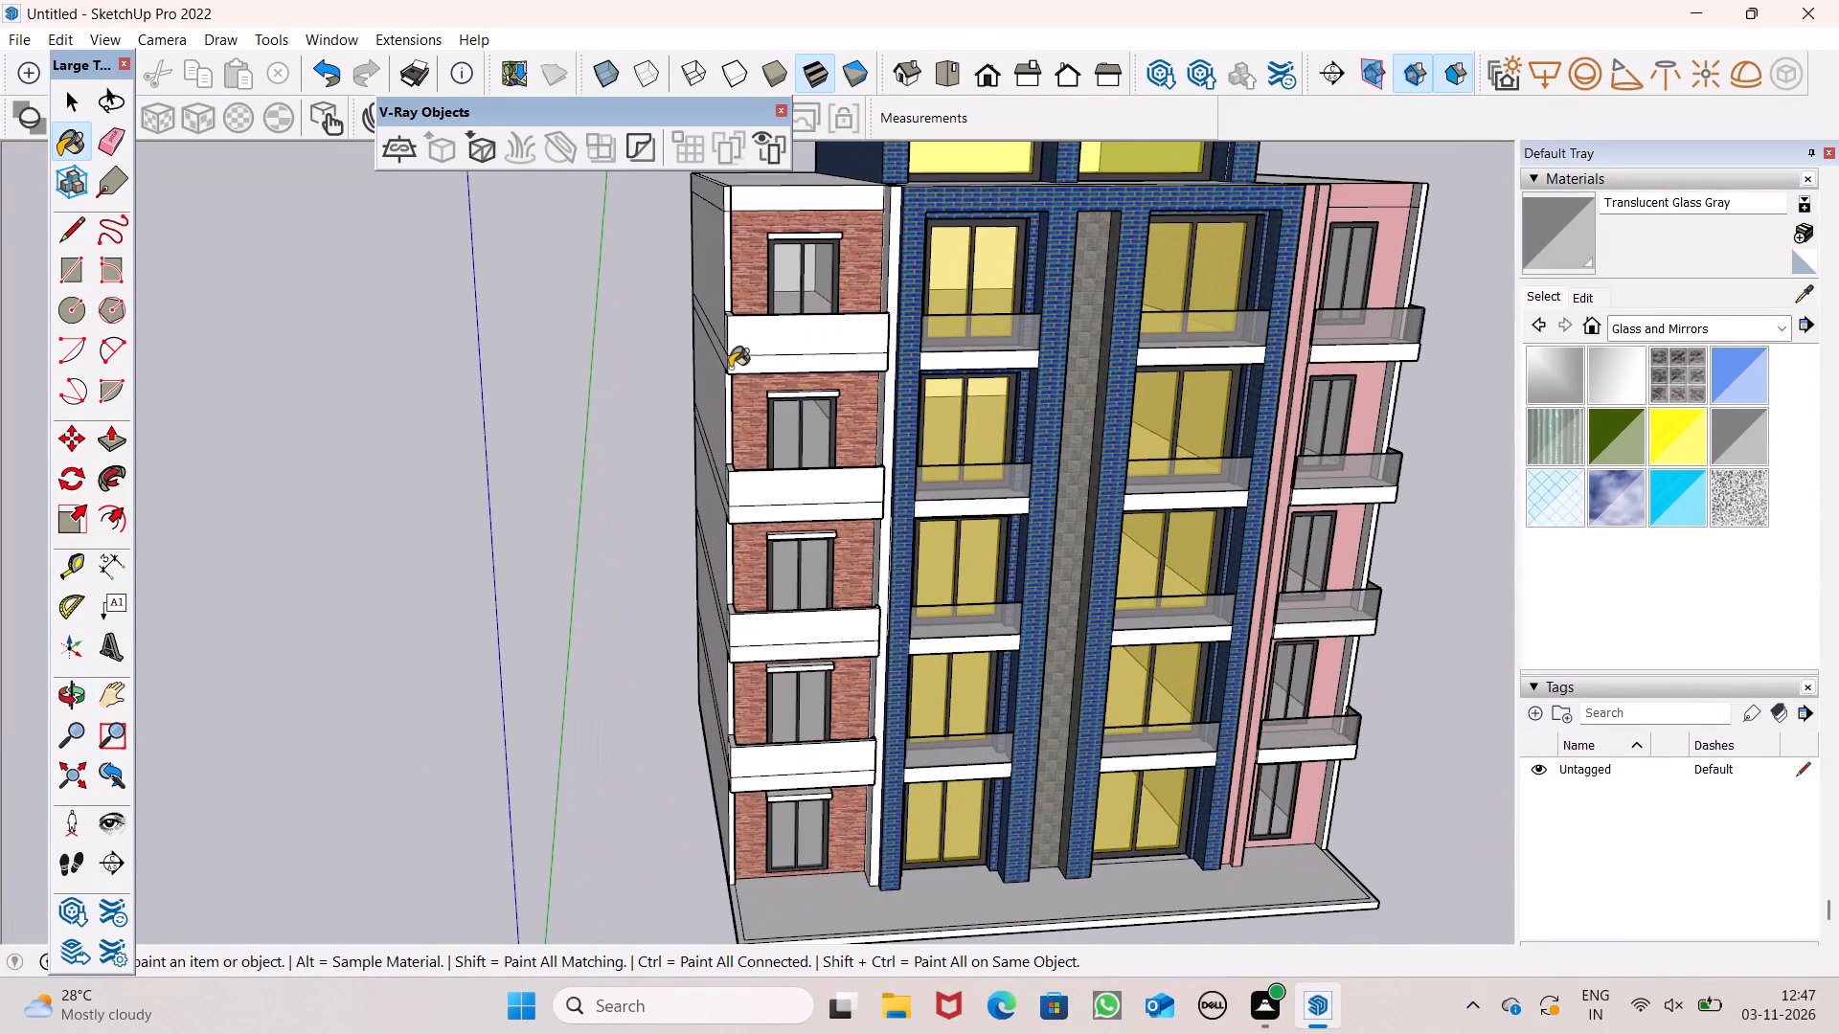
pyautogui.scroll(6, 731, 364)
pyautogui.click(764, 336)
pyautogui.scroll(-3, 782, 355)
pyautogui.scroll(4, 771, 509)
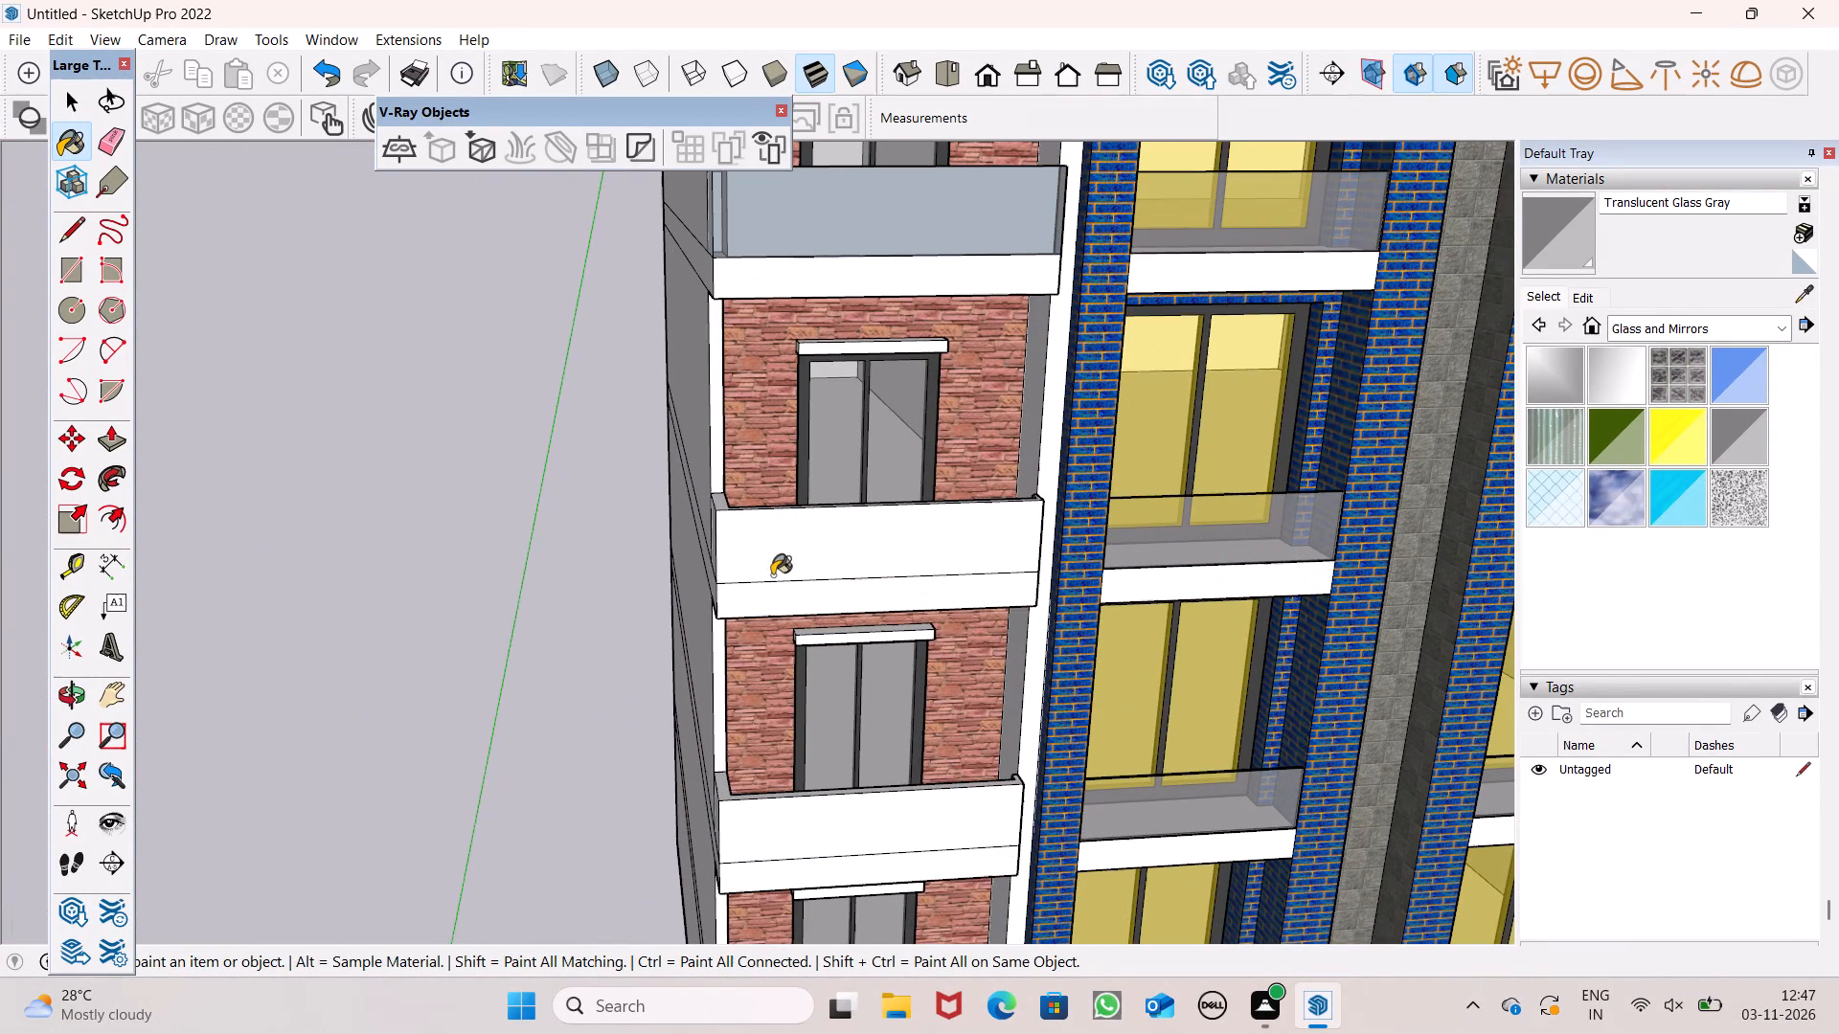
pyautogui.click(763, 541)
pyautogui.moveTo(736, 570); pyautogui.dragTo(971, 516, button='middle')
pyautogui.scroll(-5, 976, 537)
pyautogui.scroll(1, 836, 341)
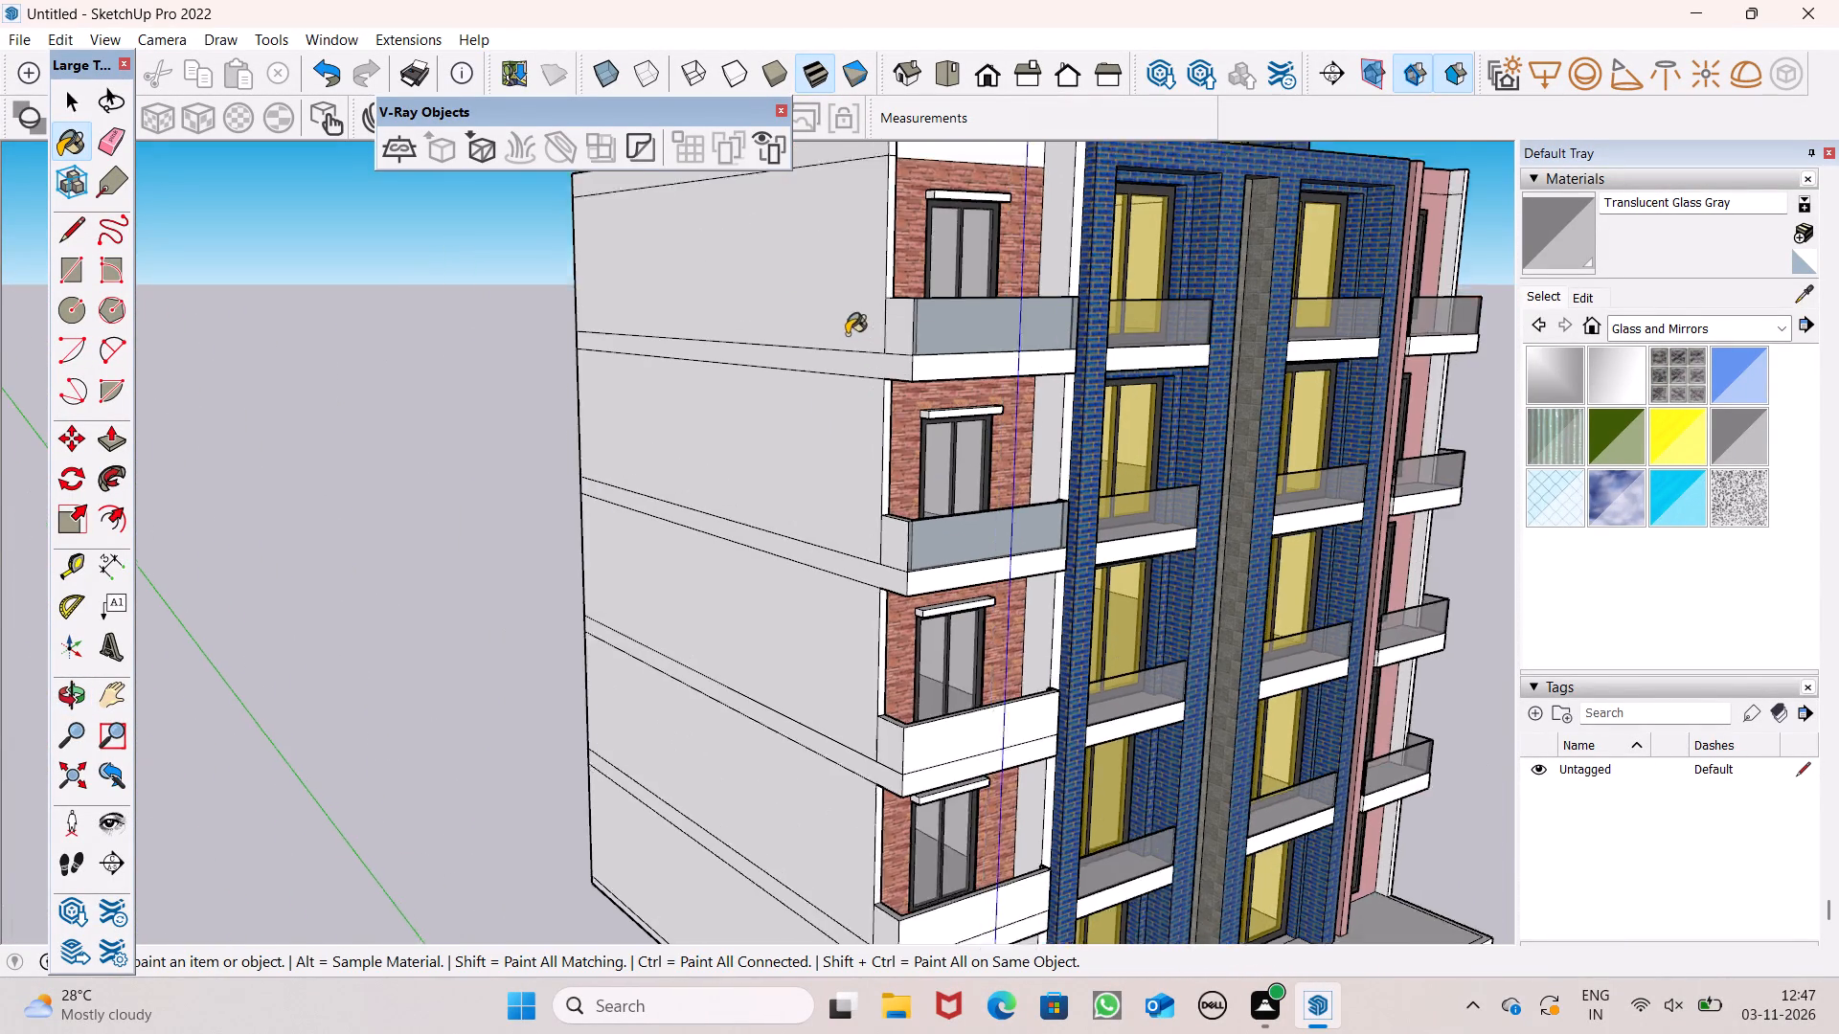
pyautogui.scroll(2, 847, 334)
pyautogui.click(911, 329)
pyautogui.scroll(4, 918, 537)
pyautogui.click(896, 622)
# Paint the outer side and front parapet faces of the red stone facade's third balcony from the top with Translucent Glass Gray.
pyautogui.scroll(-4, 990, 384)
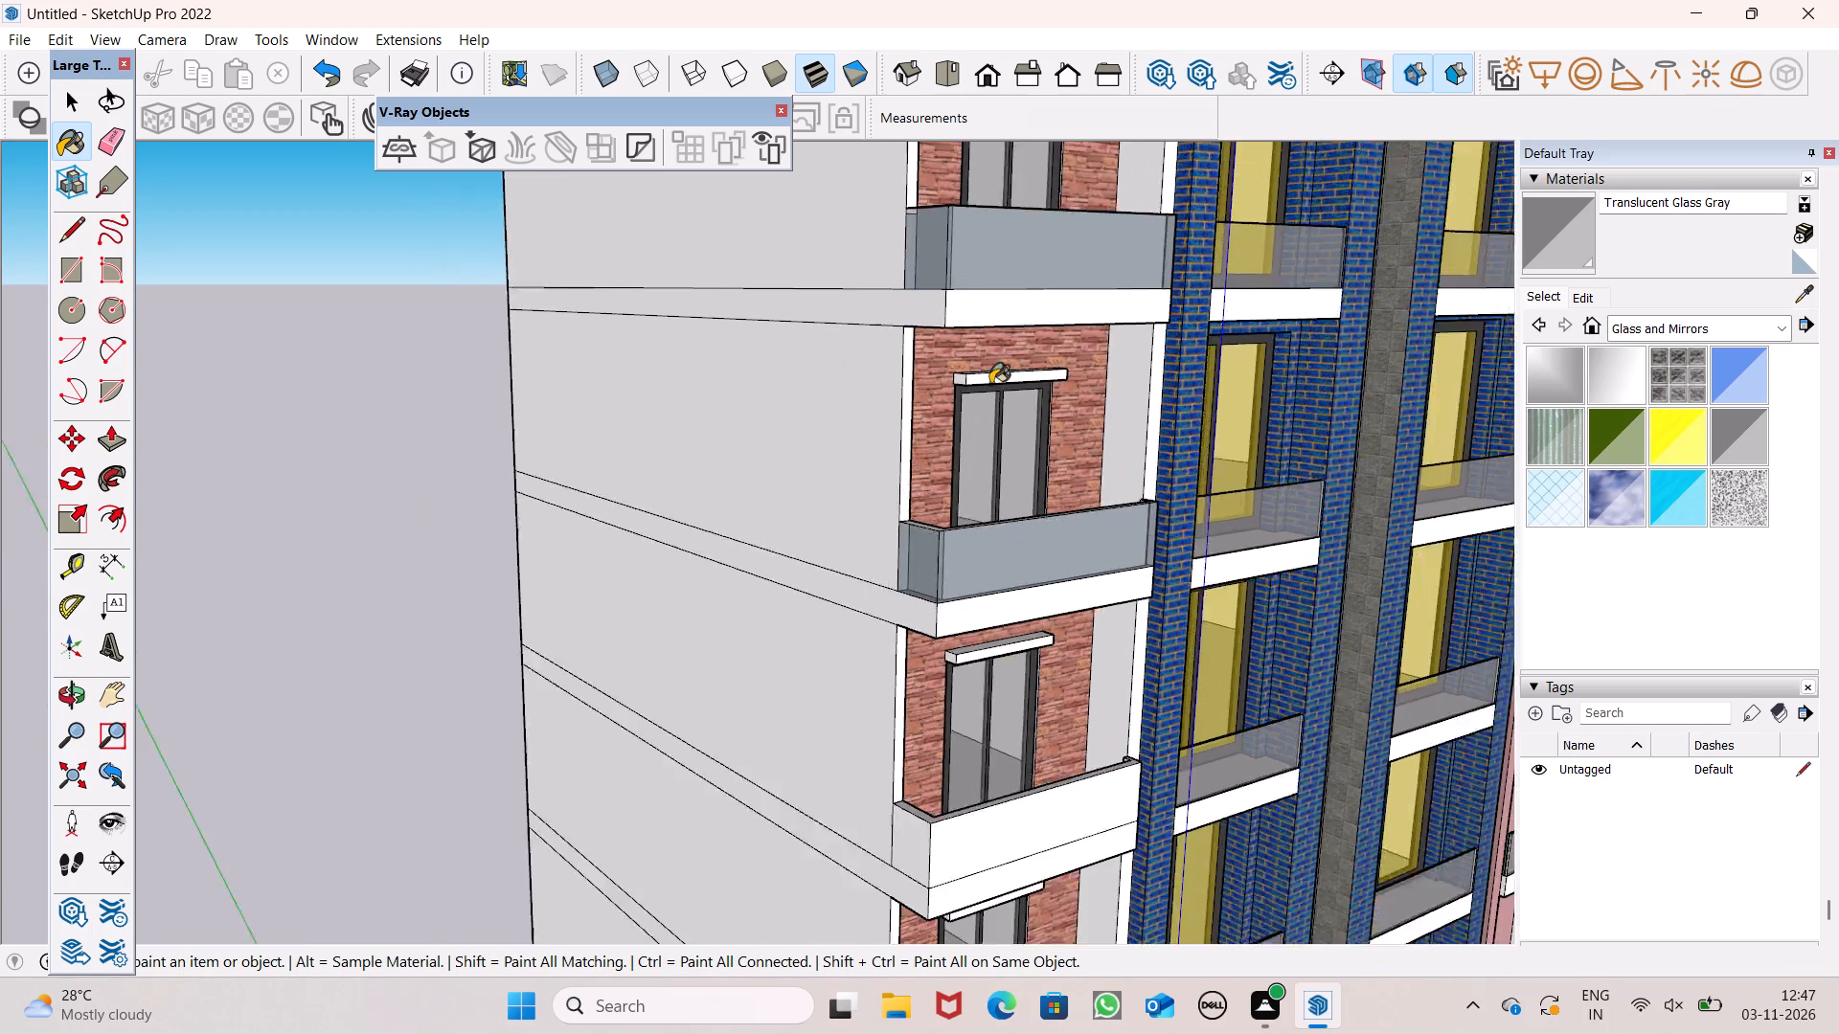
pyautogui.scroll(-2, 990, 384)
pyautogui.scroll(4, 953, 719)
pyautogui.click(926, 744)
pyautogui.click(972, 738)
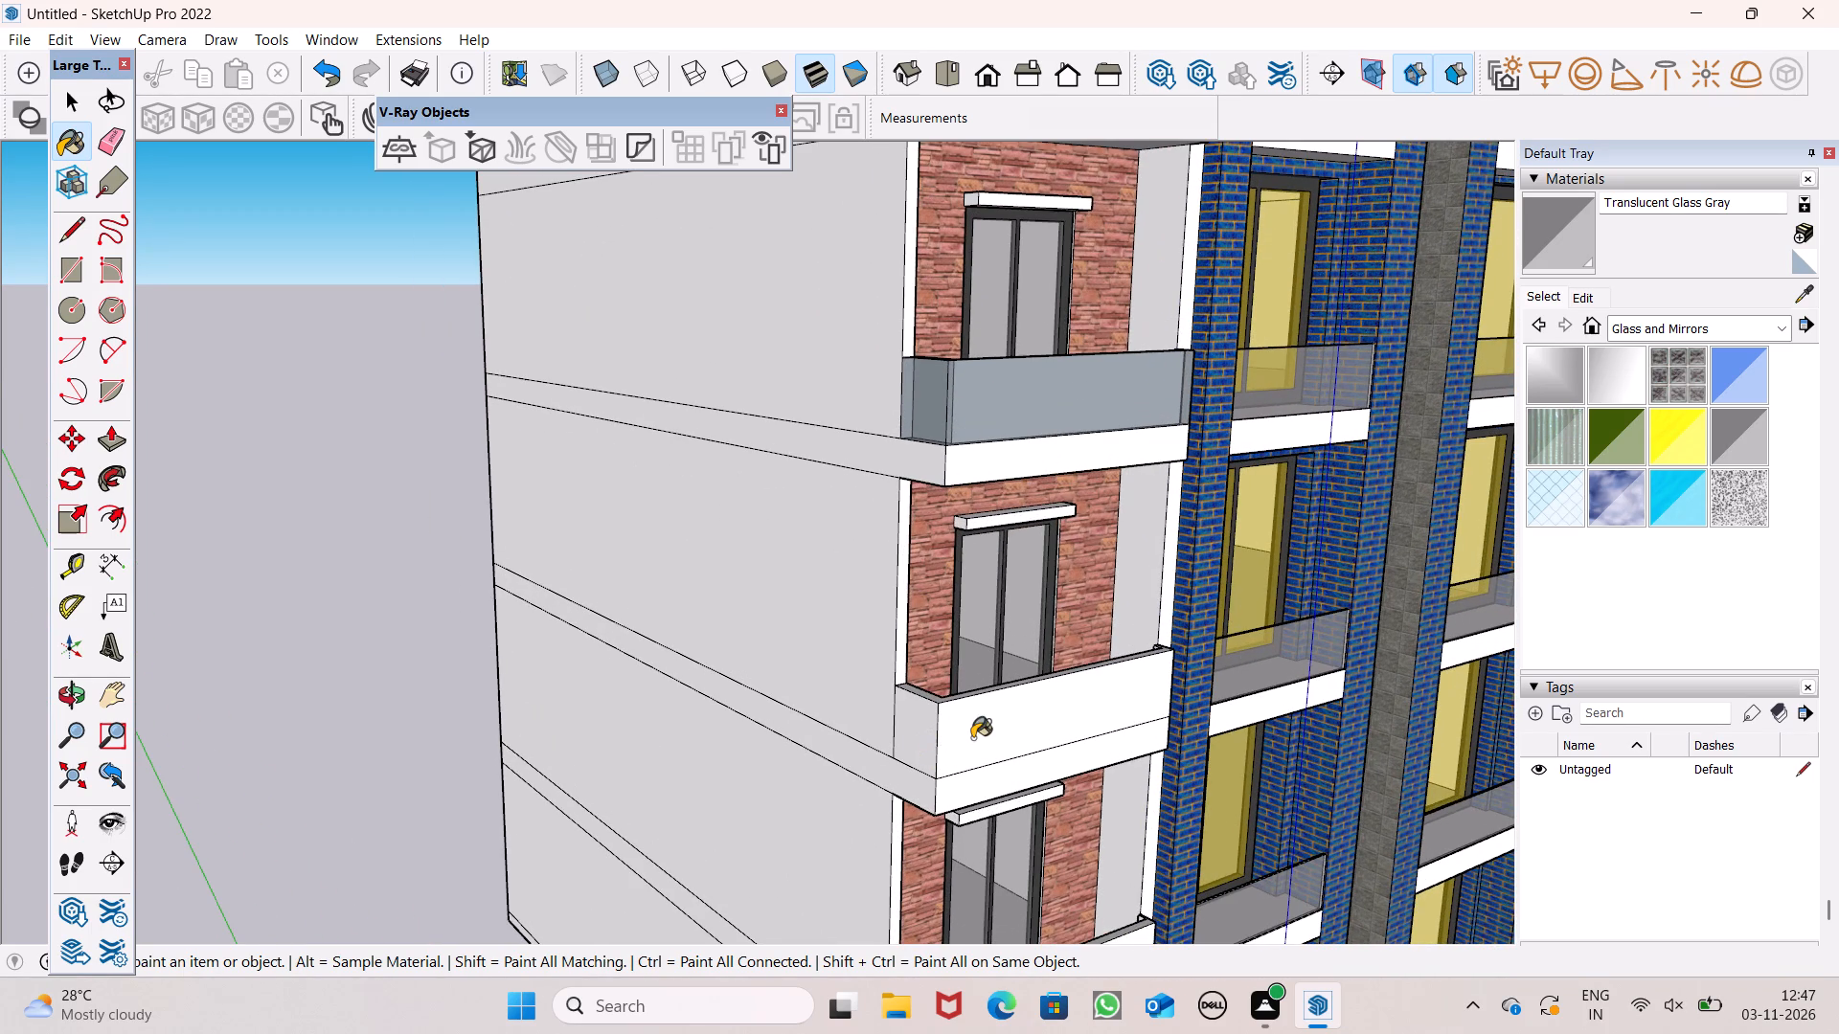
# Paint the outer side and front parapet faces of the red stone facade's lowest balcony with Translucent Glass Gray.
pyautogui.scroll(-8, 957, 592)
pyautogui.scroll(5, 927, 819)
pyautogui.click(942, 775)
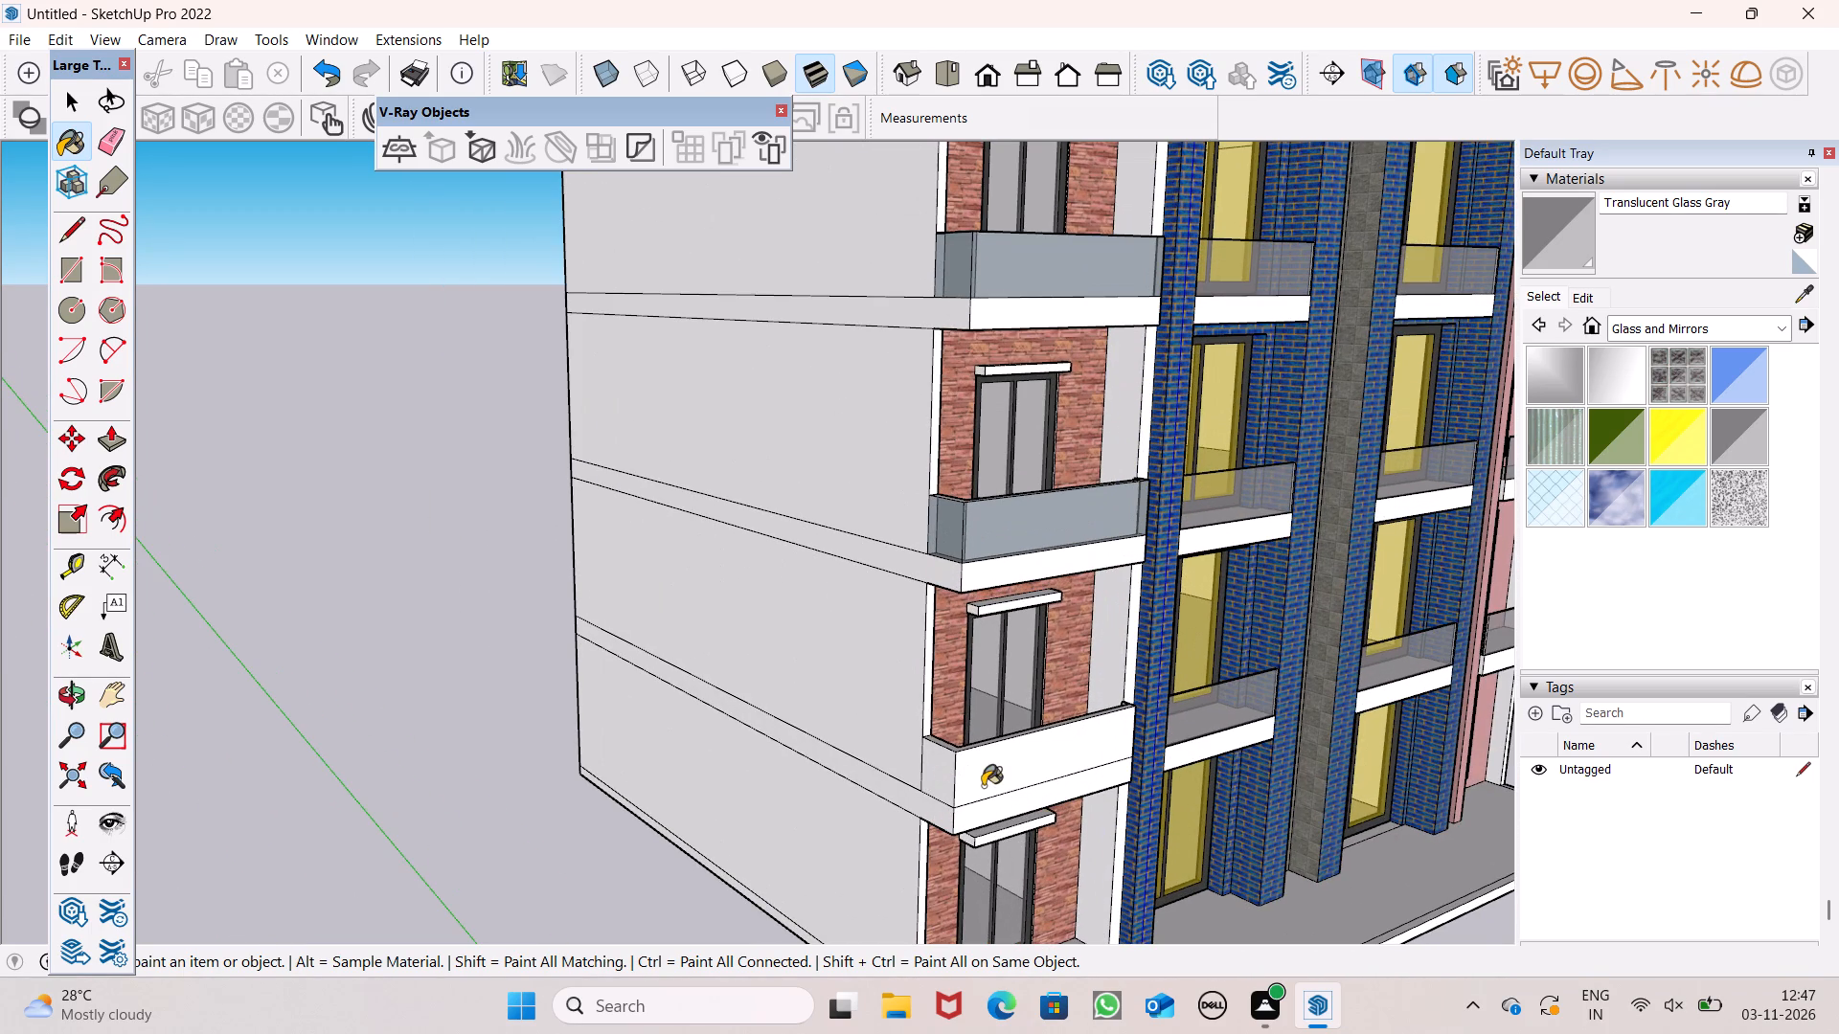
pyautogui.click(983, 786)
# Paint the inner front and side parapet faces of the red stone facade's lowest balcony with Translucent Glass Gray.
pyautogui.moveTo(967, 770); pyautogui.dragTo(1346, 968, button='middle')
pyautogui.scroll(1, 1346, 956)
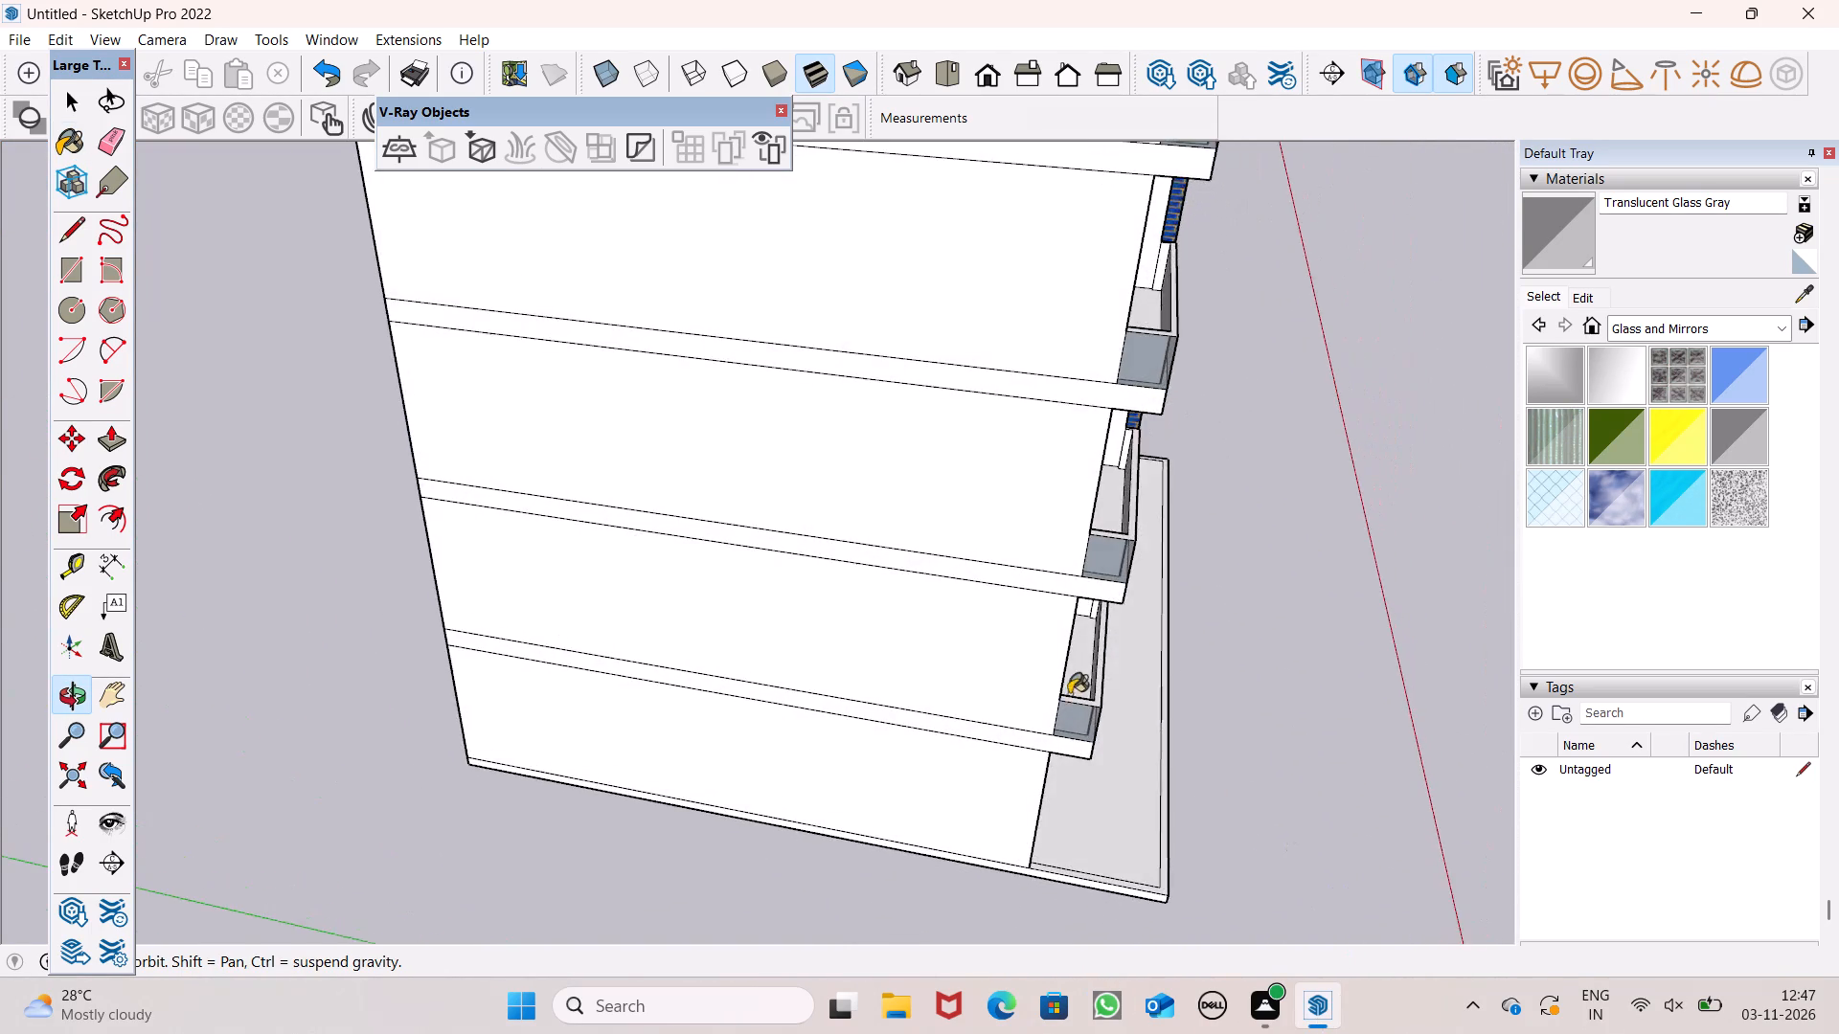
pyautogui.scroll(13, 1066, 682)
pyautogui.click(1130, 717)
pyautogui.scroll(-3, 1097, 686)
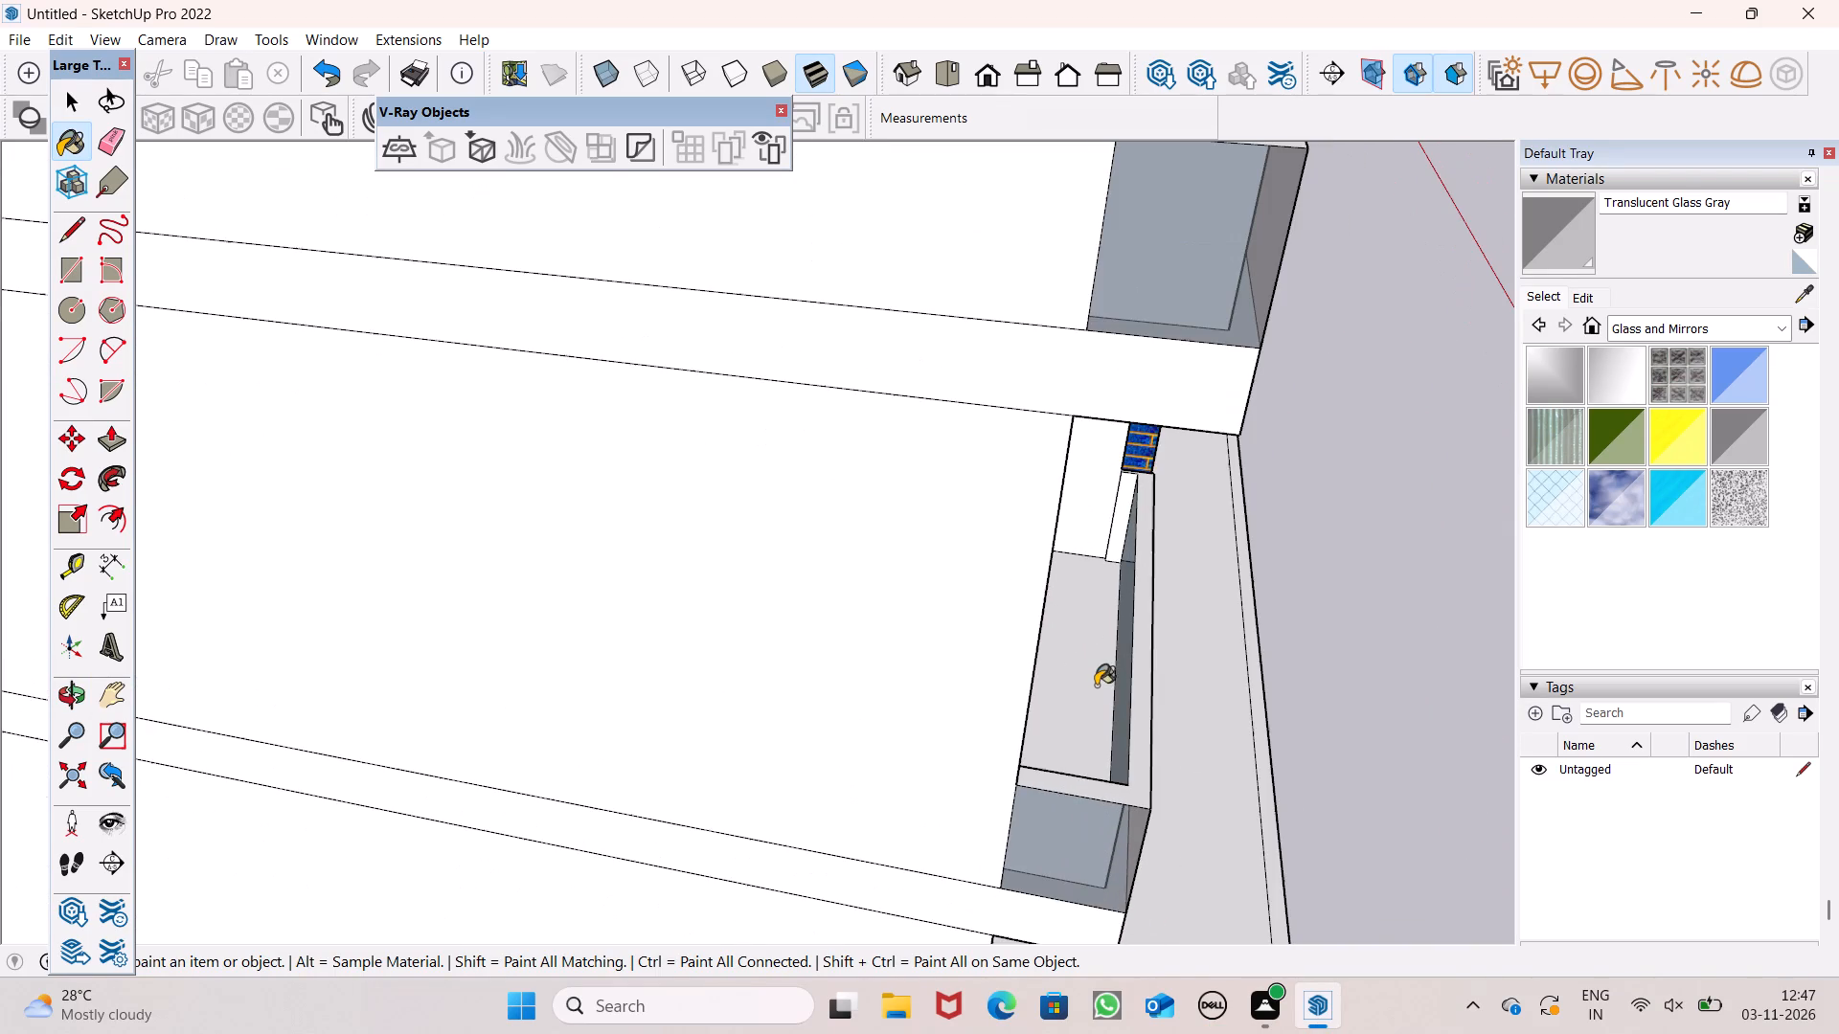
pyautogui.moveTo(1186, 713); pyautogui.dragTo(680, 505, button='middle')
pyautogui.scroll(1, 680, 505)
pyautogui.scroll(-11, 1166, 525)
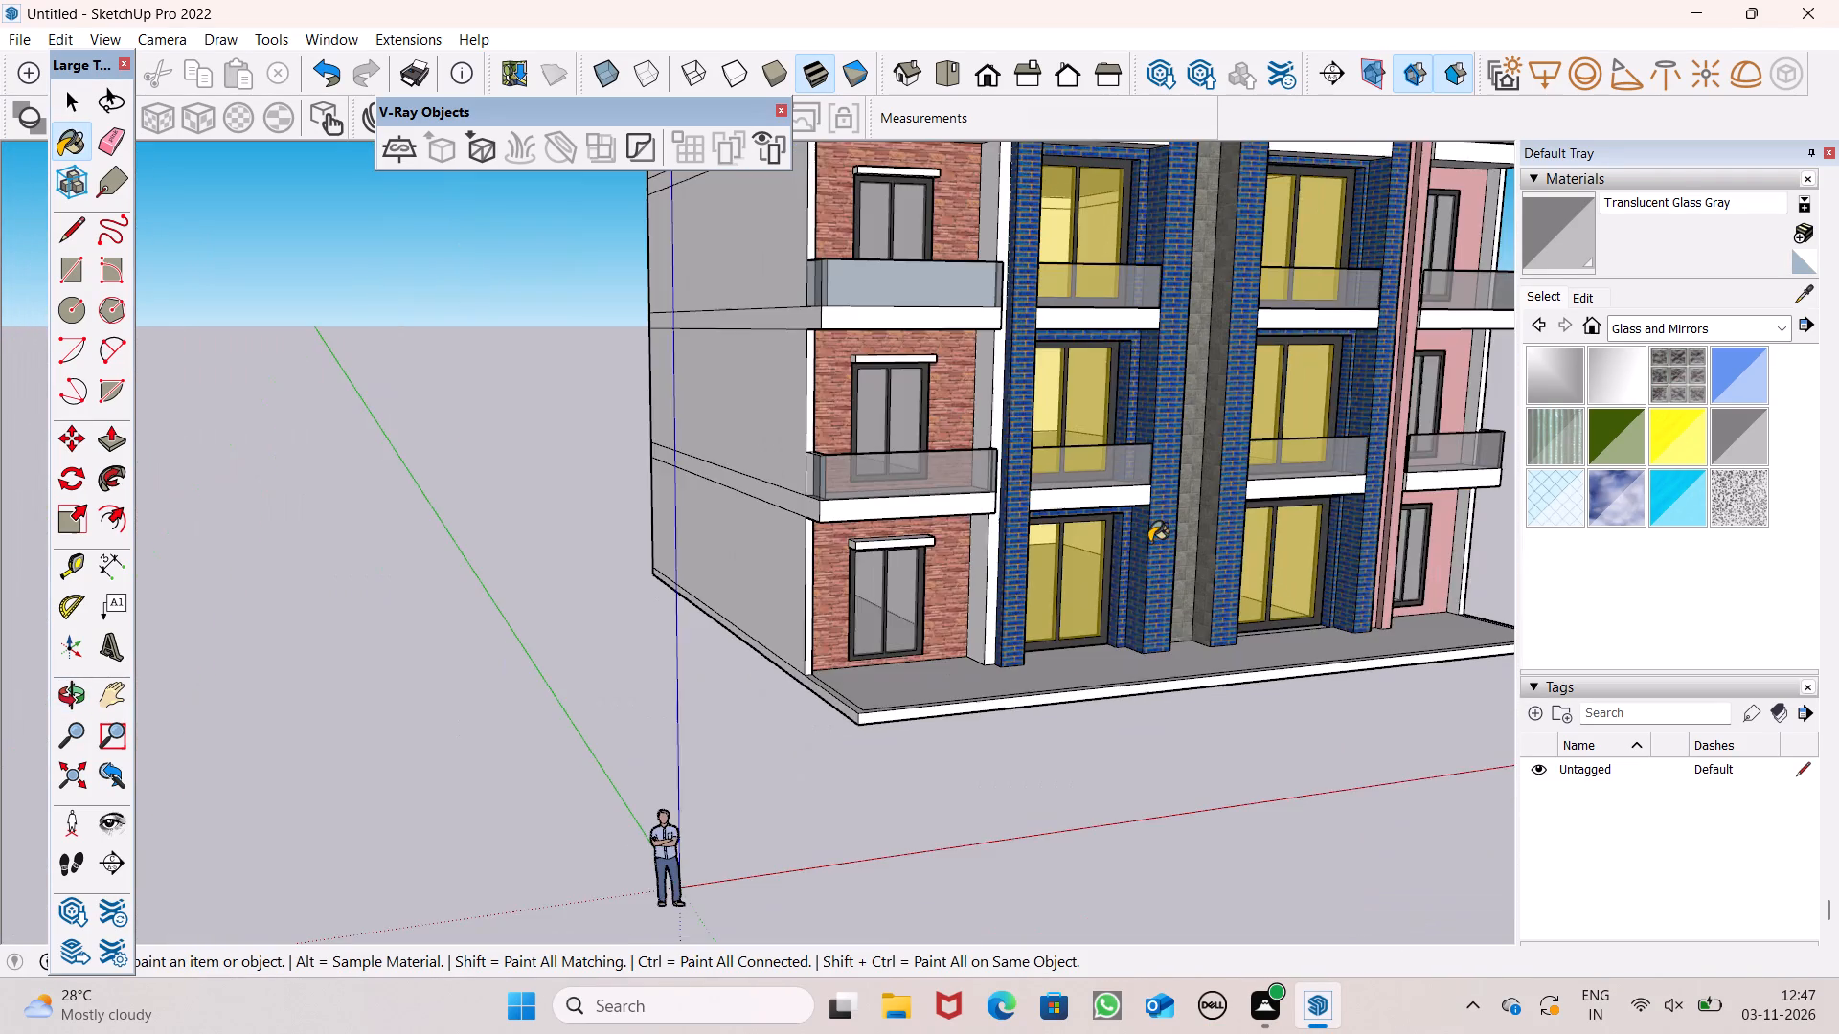
pyautogui.moveTo(1129, 574); pyautogui.dragTo(475, 728, button='middle')
pyautogui.scroll(-7, 768, 600)
pyautogui.scroll(5, 653, 565)
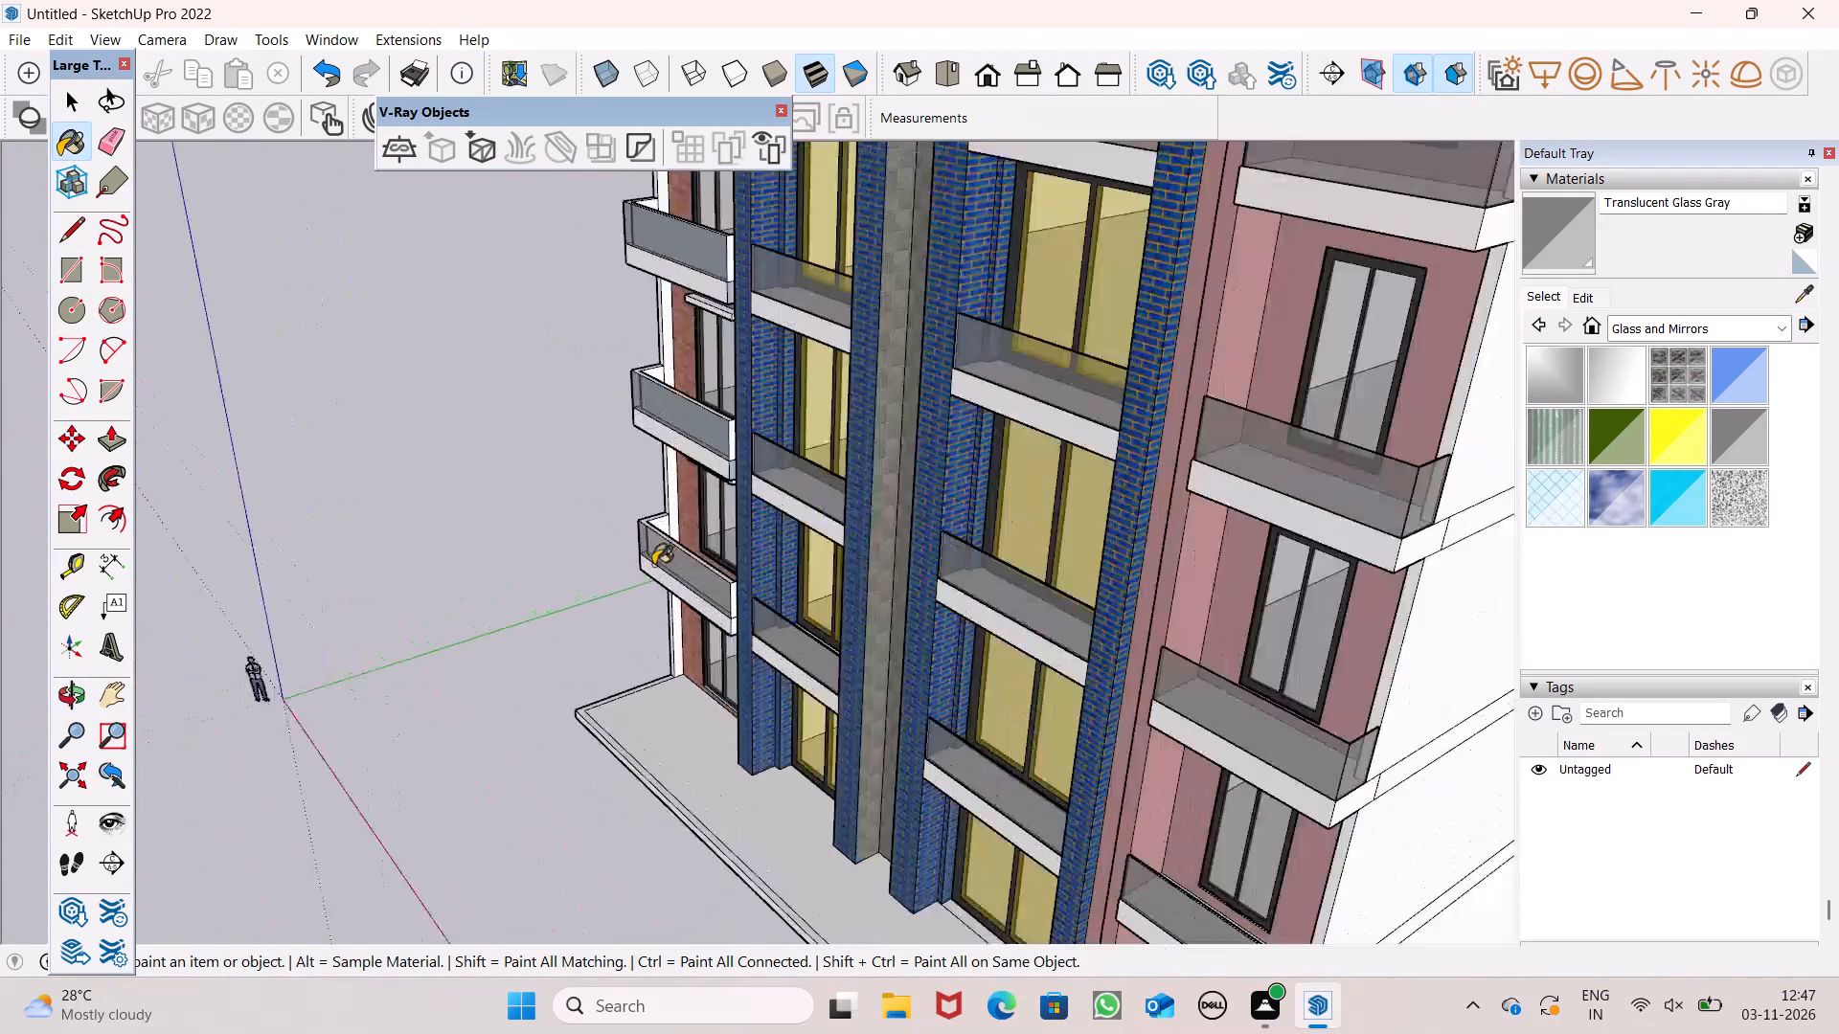
pyautogui.scroll(9, 653, 565)
pyautogui.click(670, 488)
# Paint the inner side and front parapet faces of the red stone facade's second balcony from the top with Translucent Glass Gray.
pyautogui.moveTo(691, 533); pyautogui.dragTo(1336, 435, button='middle')
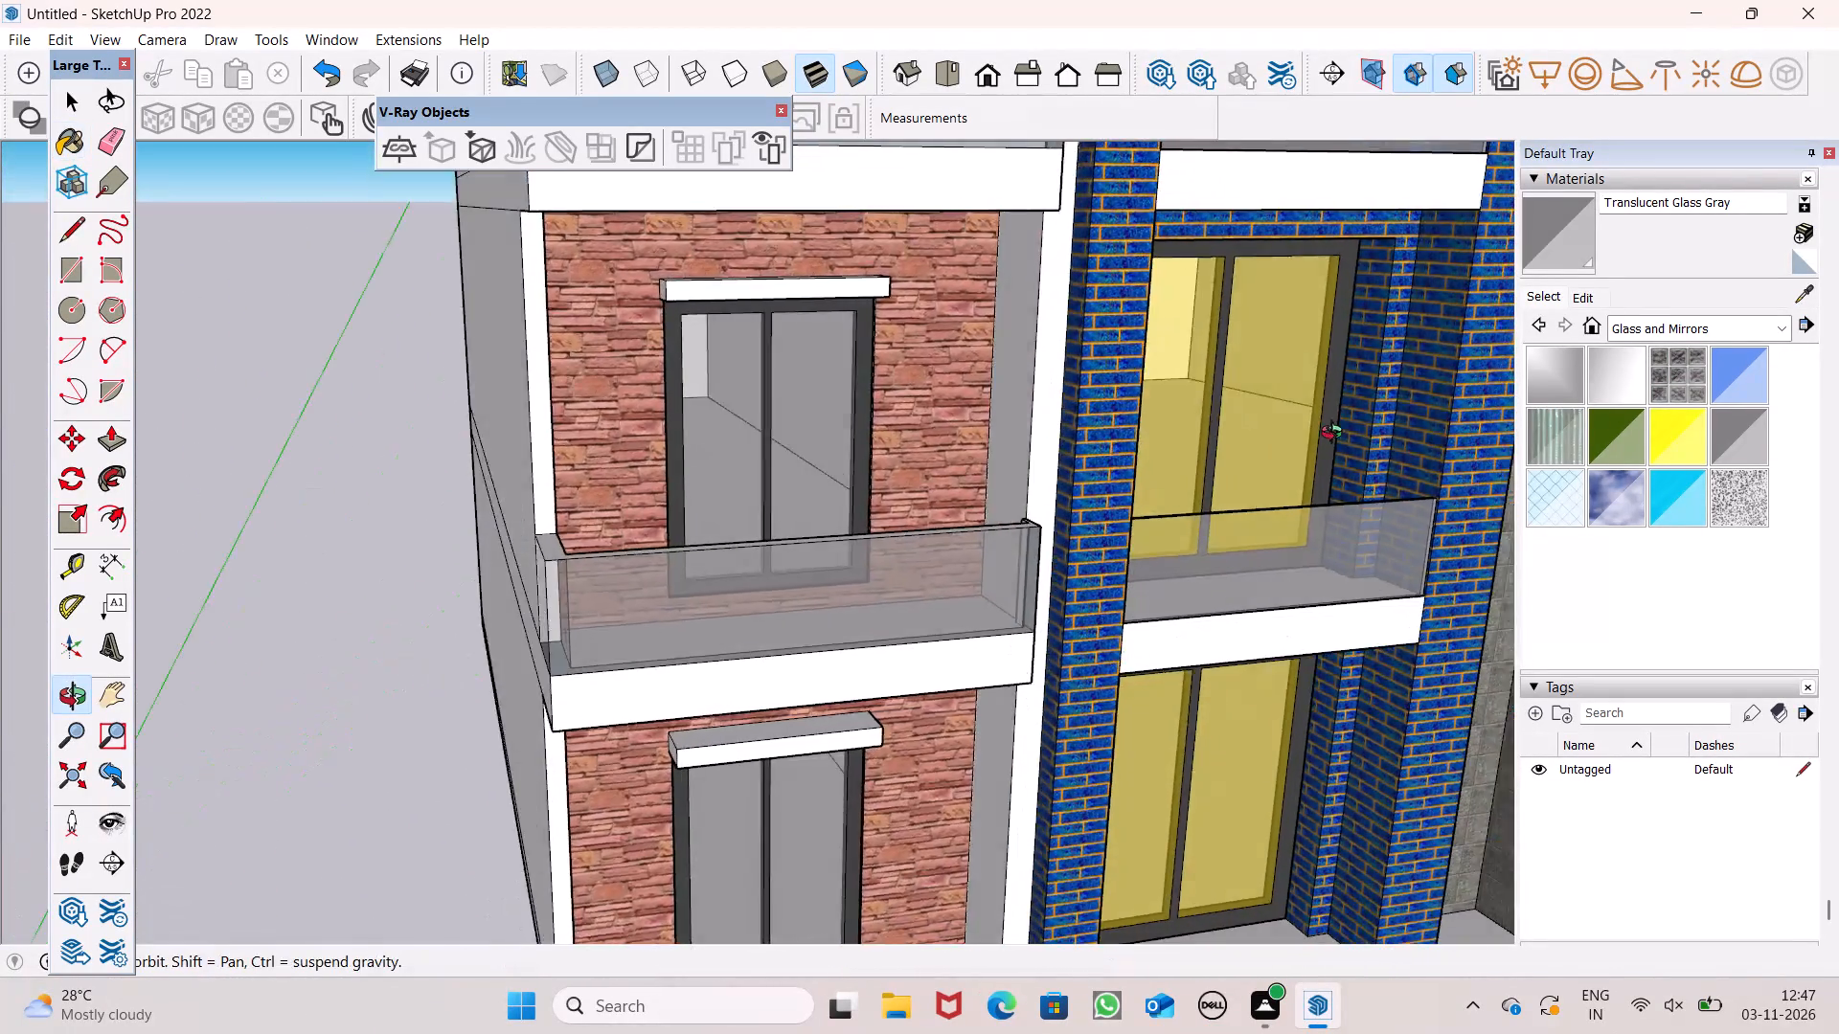
pyautogui.moveTo(1336, 435); pyautogui.dragTo(1500, 366, button='middle')
pyautogui.scroll(1, 1500, 366)
pyautogui.scroll(-17, 909, 479)
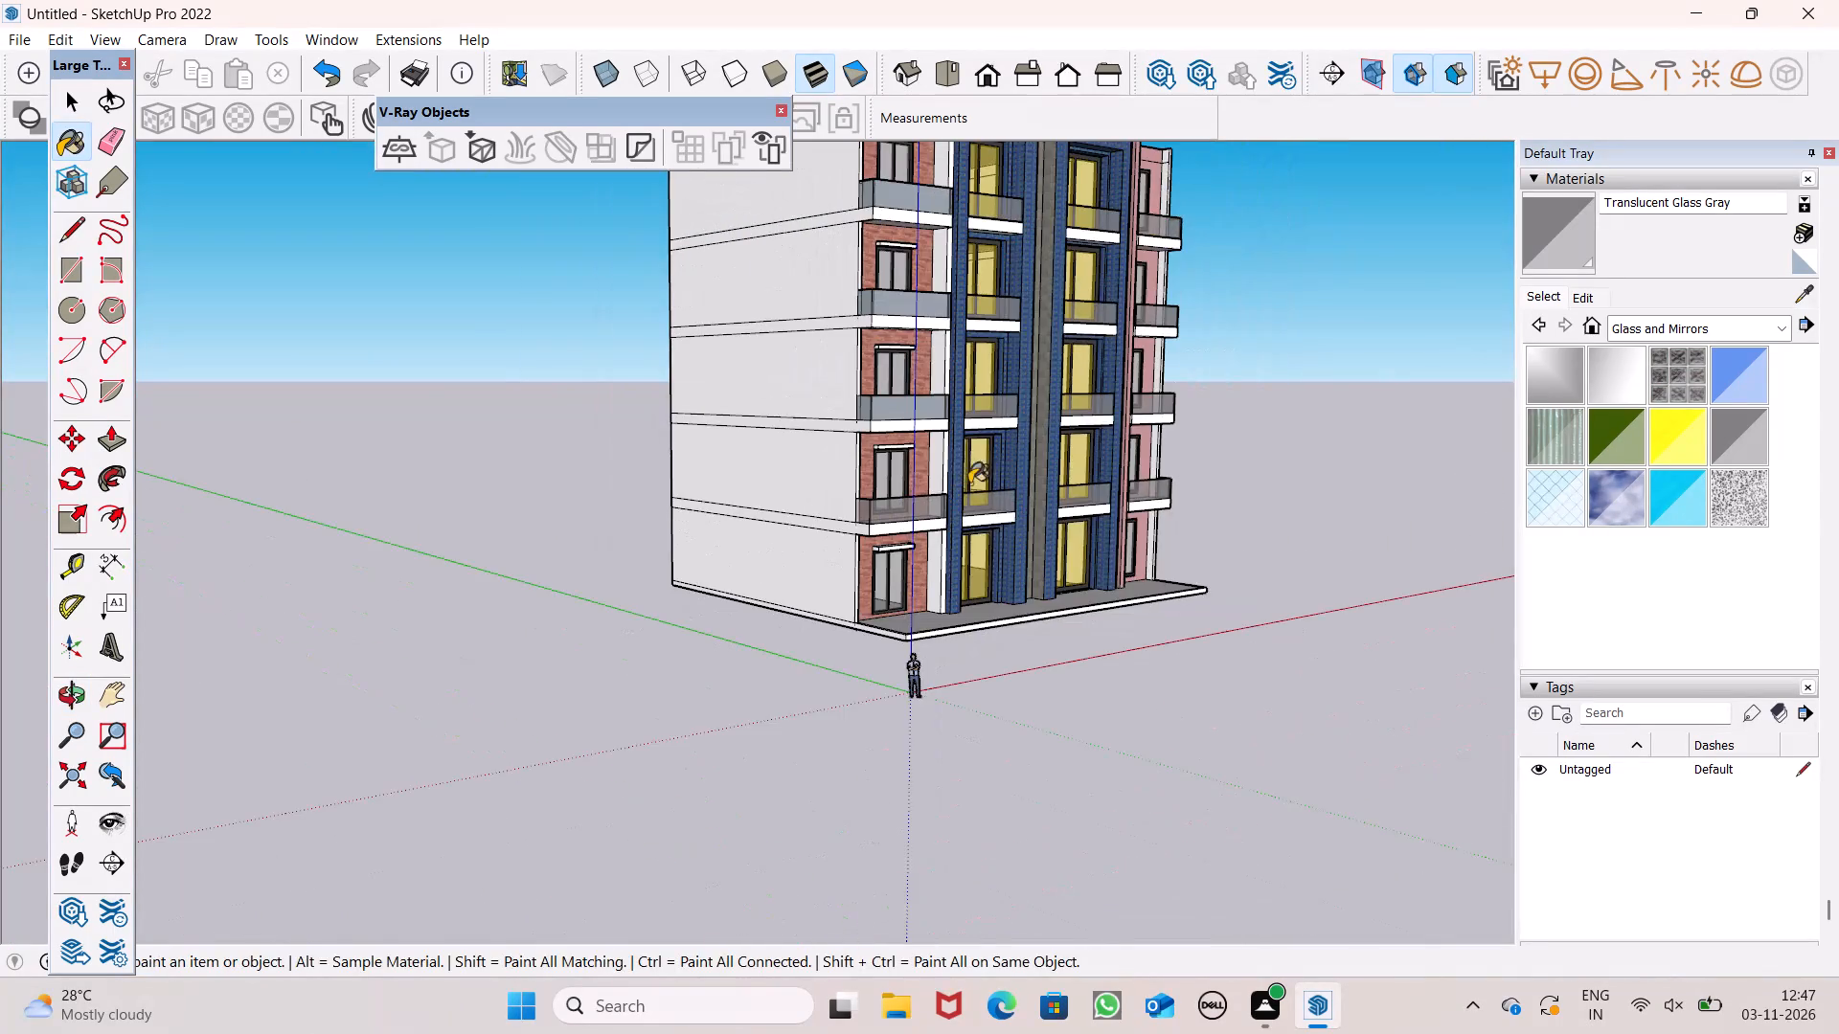
pyautogui.moveTo(970, 484); pyautogui.dragTo(311, 788, button='middle')
pyautogui.scroll(-5, 807, 559)
pyautogui.scroll(2, 565, 506)
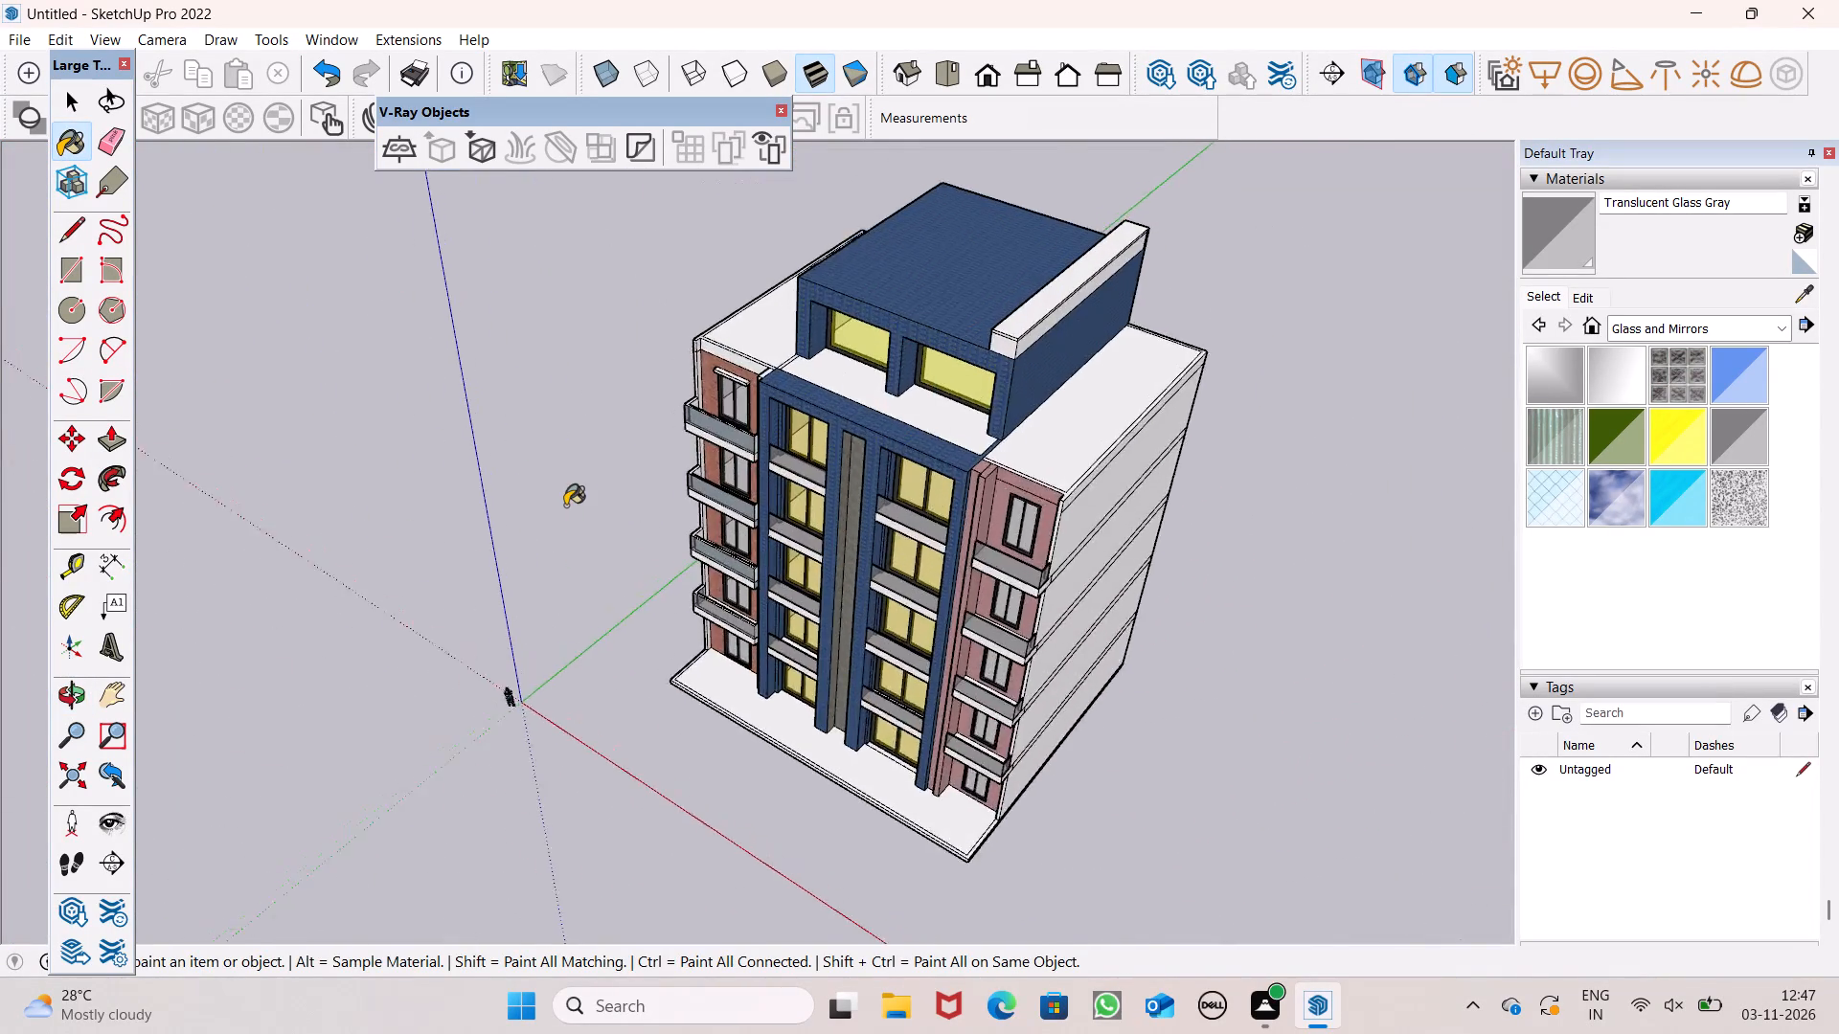
pyautogui.scroll(4, 565, 506)
pyautogui.scroll(20, 708, 434)
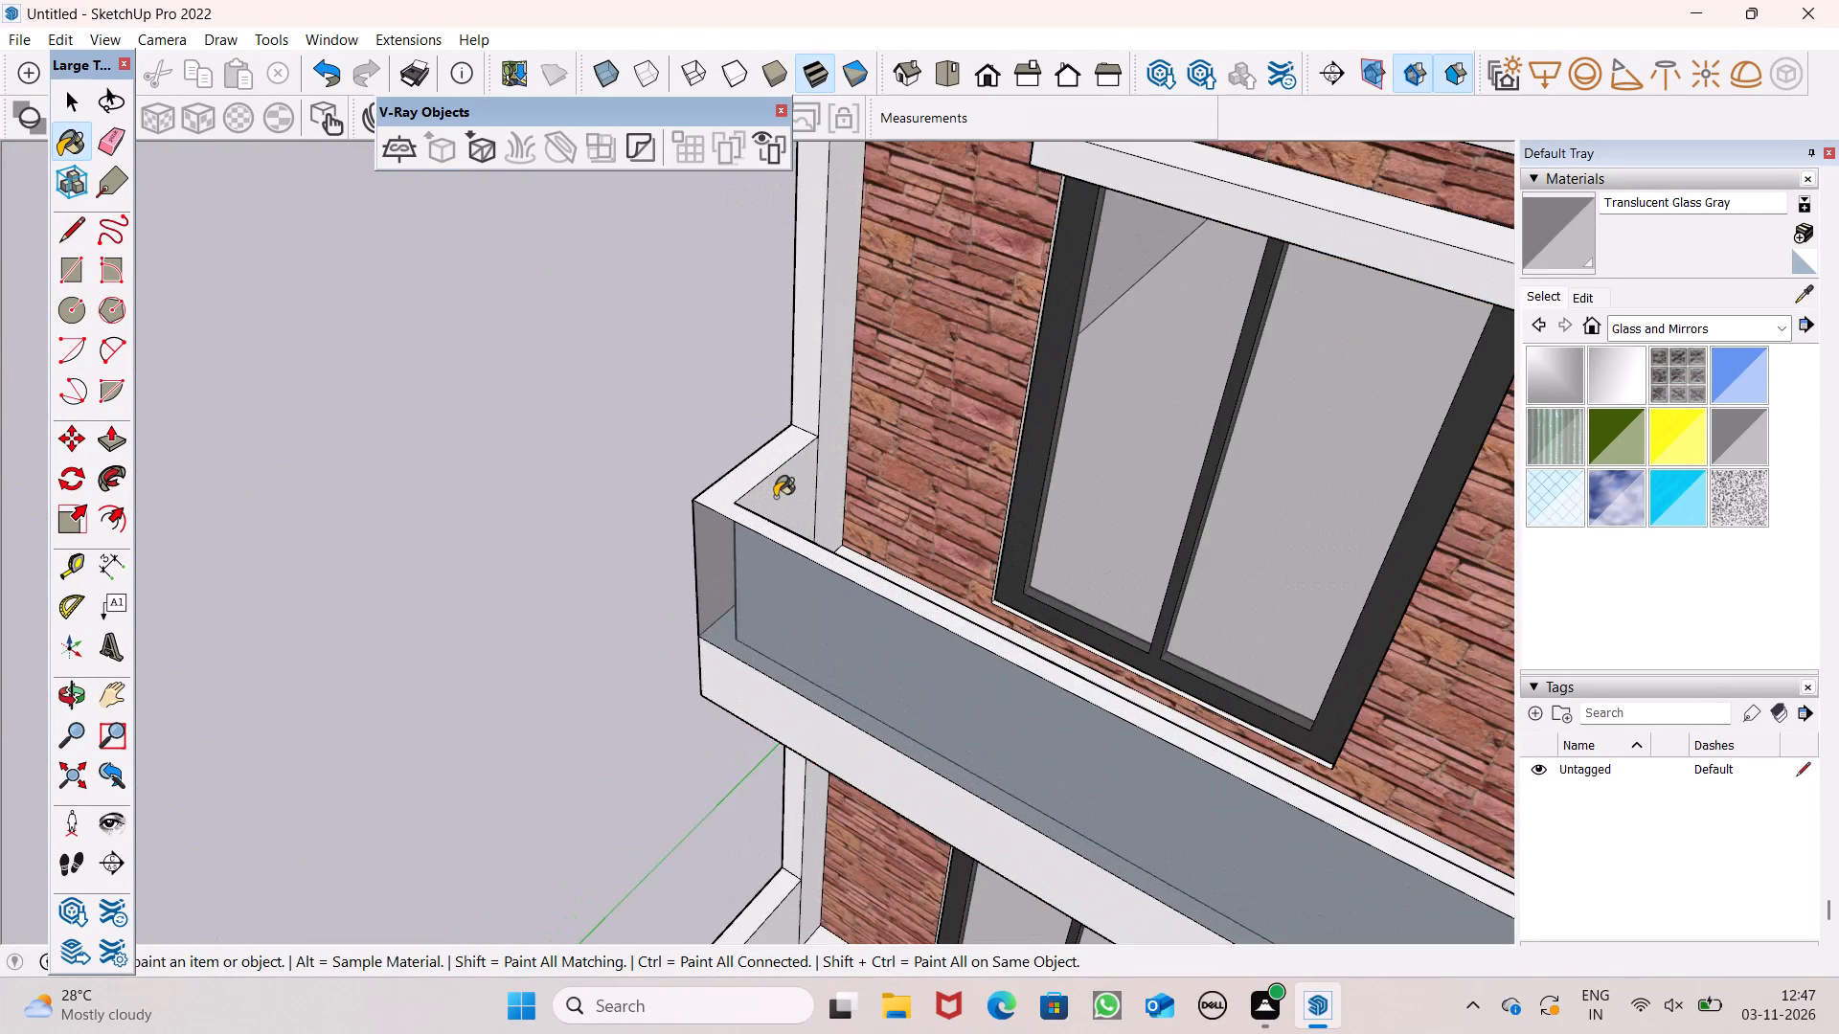
pyautogui.scroll(8, 775, 499)
pyautogui.click(777, 500)
pyautogui.scroll(-6, 780, 503)
pyautogui.moveTo(706, 532); pyautogui.dragTo(870, 636, button='middle')
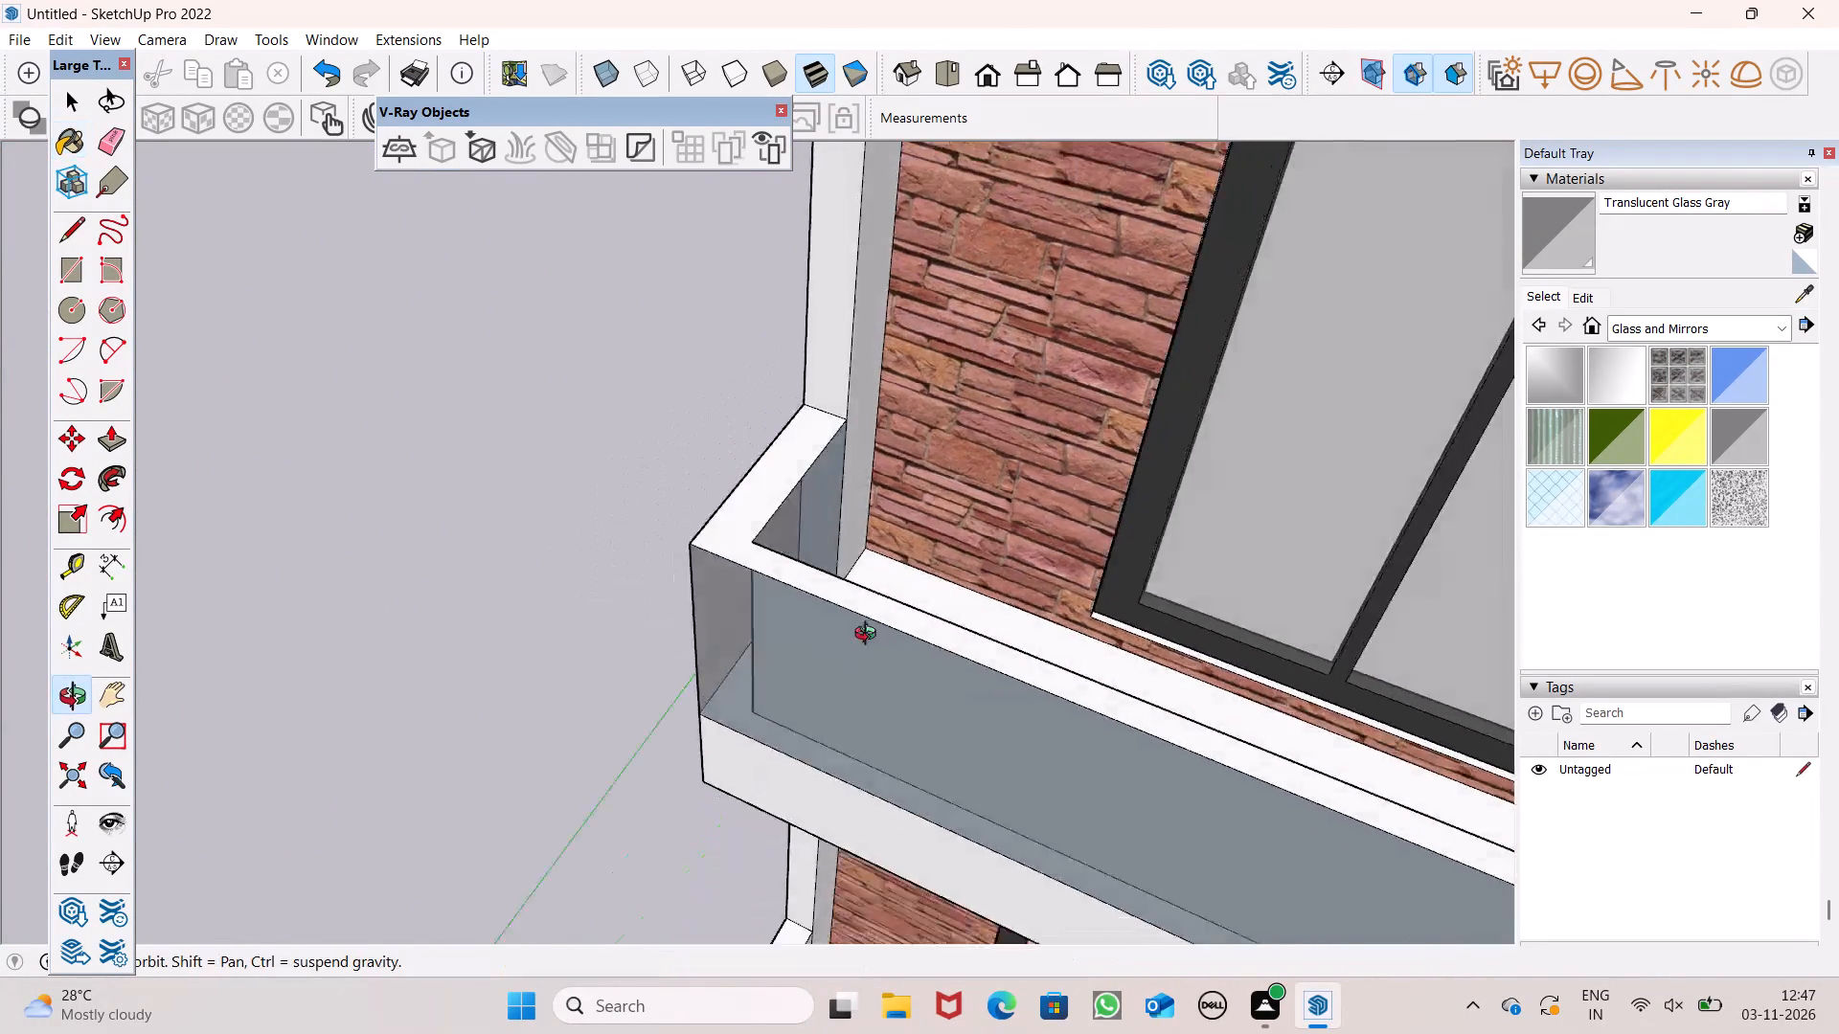
pyautogui.moveTo(870, 636); pyautogui.dragTo(1818, 796, button='middle')
pyautogui.scroll(5, 872, 292)
pyautogui.click(928, 284)
# Paint the inner front and side parapet faces of the red stone facade's top balcony with Translucent Glass Gray.
pyautogui.scroll(-7, 946, 309)
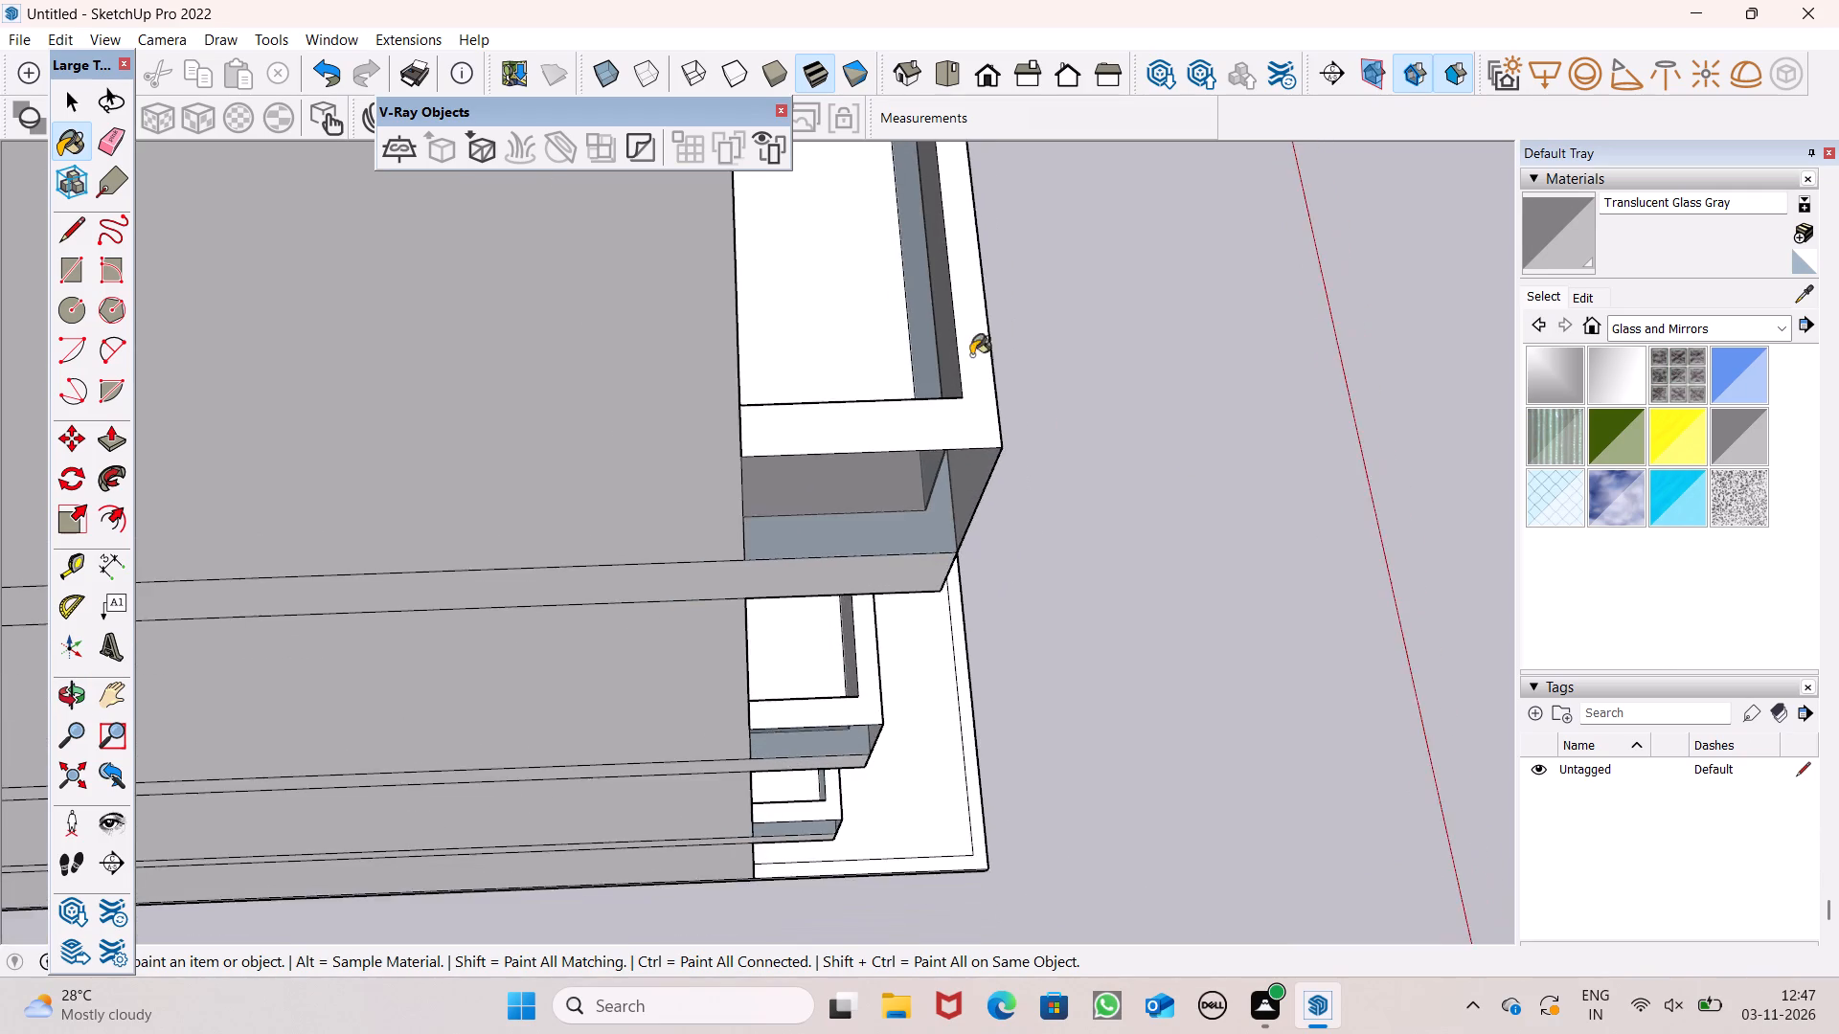
pyautogui.moveTo(1099, 468); pyautogui.dragTo(877, 169, button='middle')
pyautogui.scroll(1, 877, 169)
pyautogui.scroll(-12, 929, 439)
pyautogui.moveTo(1022, 531); pyautogui.dragTo(751, 592, button='middle')
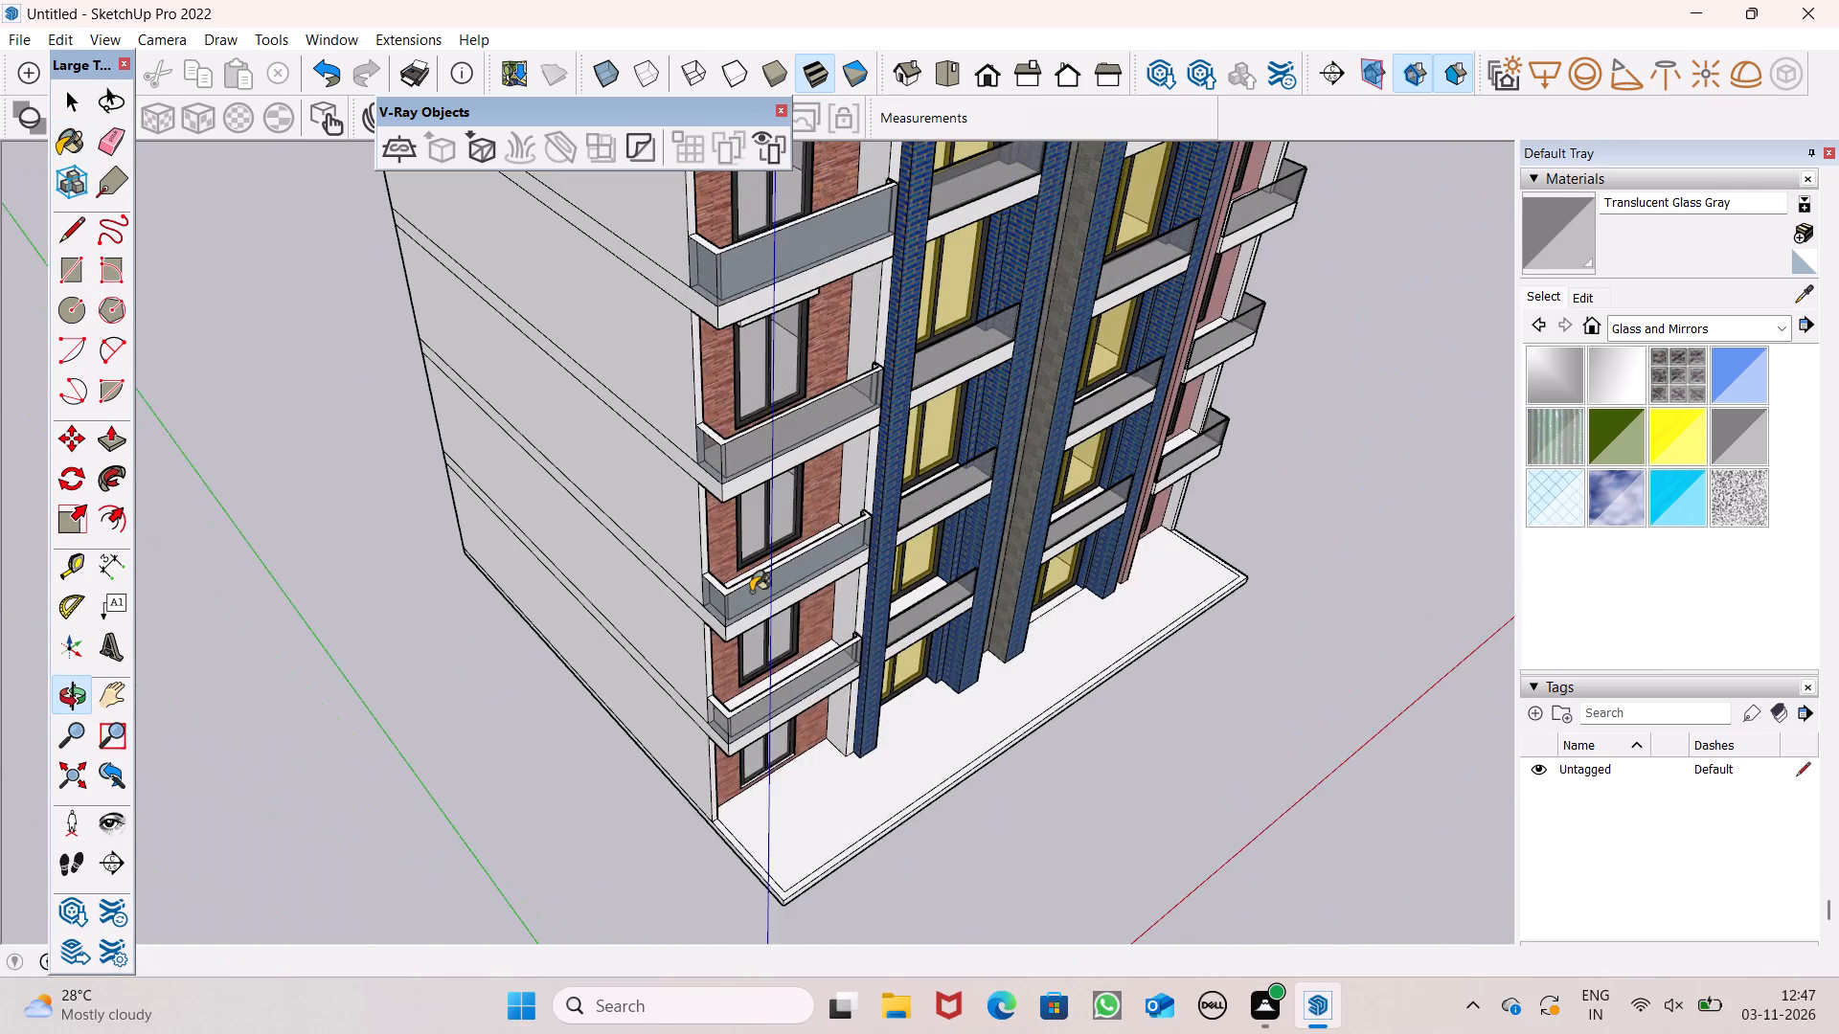
pyautogui.scroll(-4, 610, 506)
pyautogui.scroll(9, 639, 337)
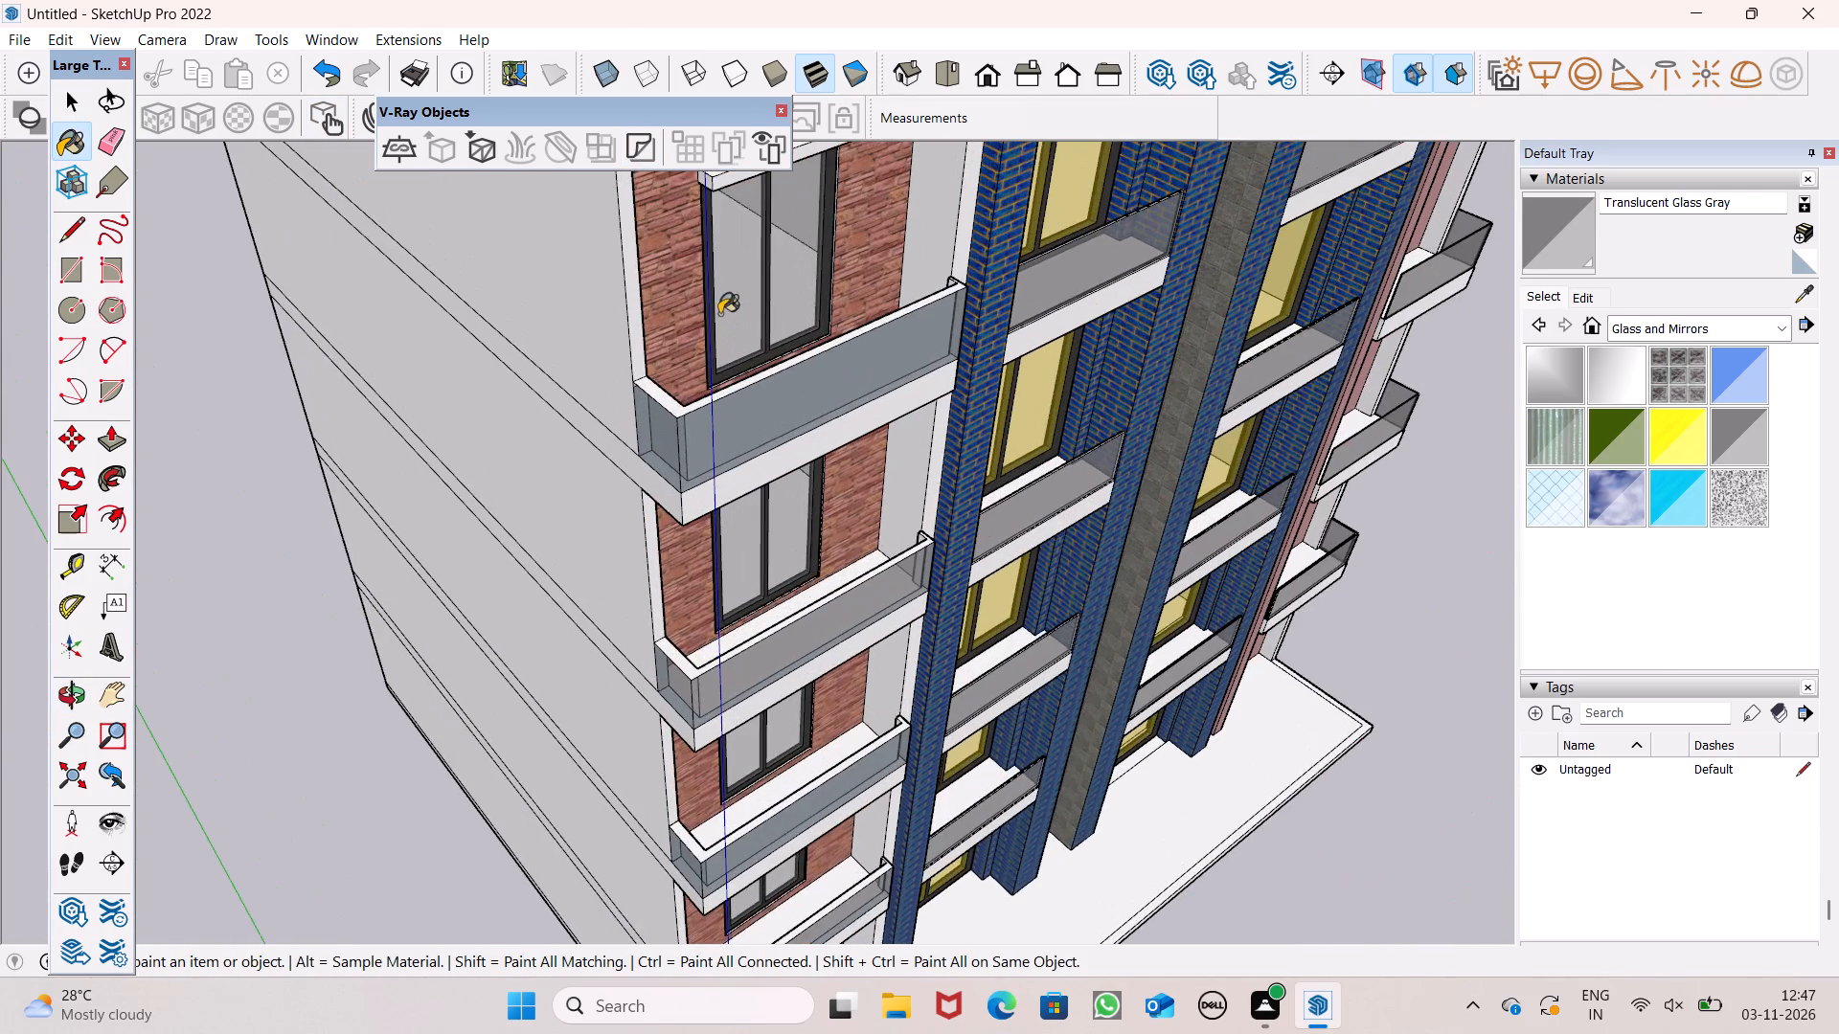
pyautogui.moveTo(666, 457); pyautogui.dragTo(1078, 577, button='middle')
pyautogui.scroll(4, 1051, 490)
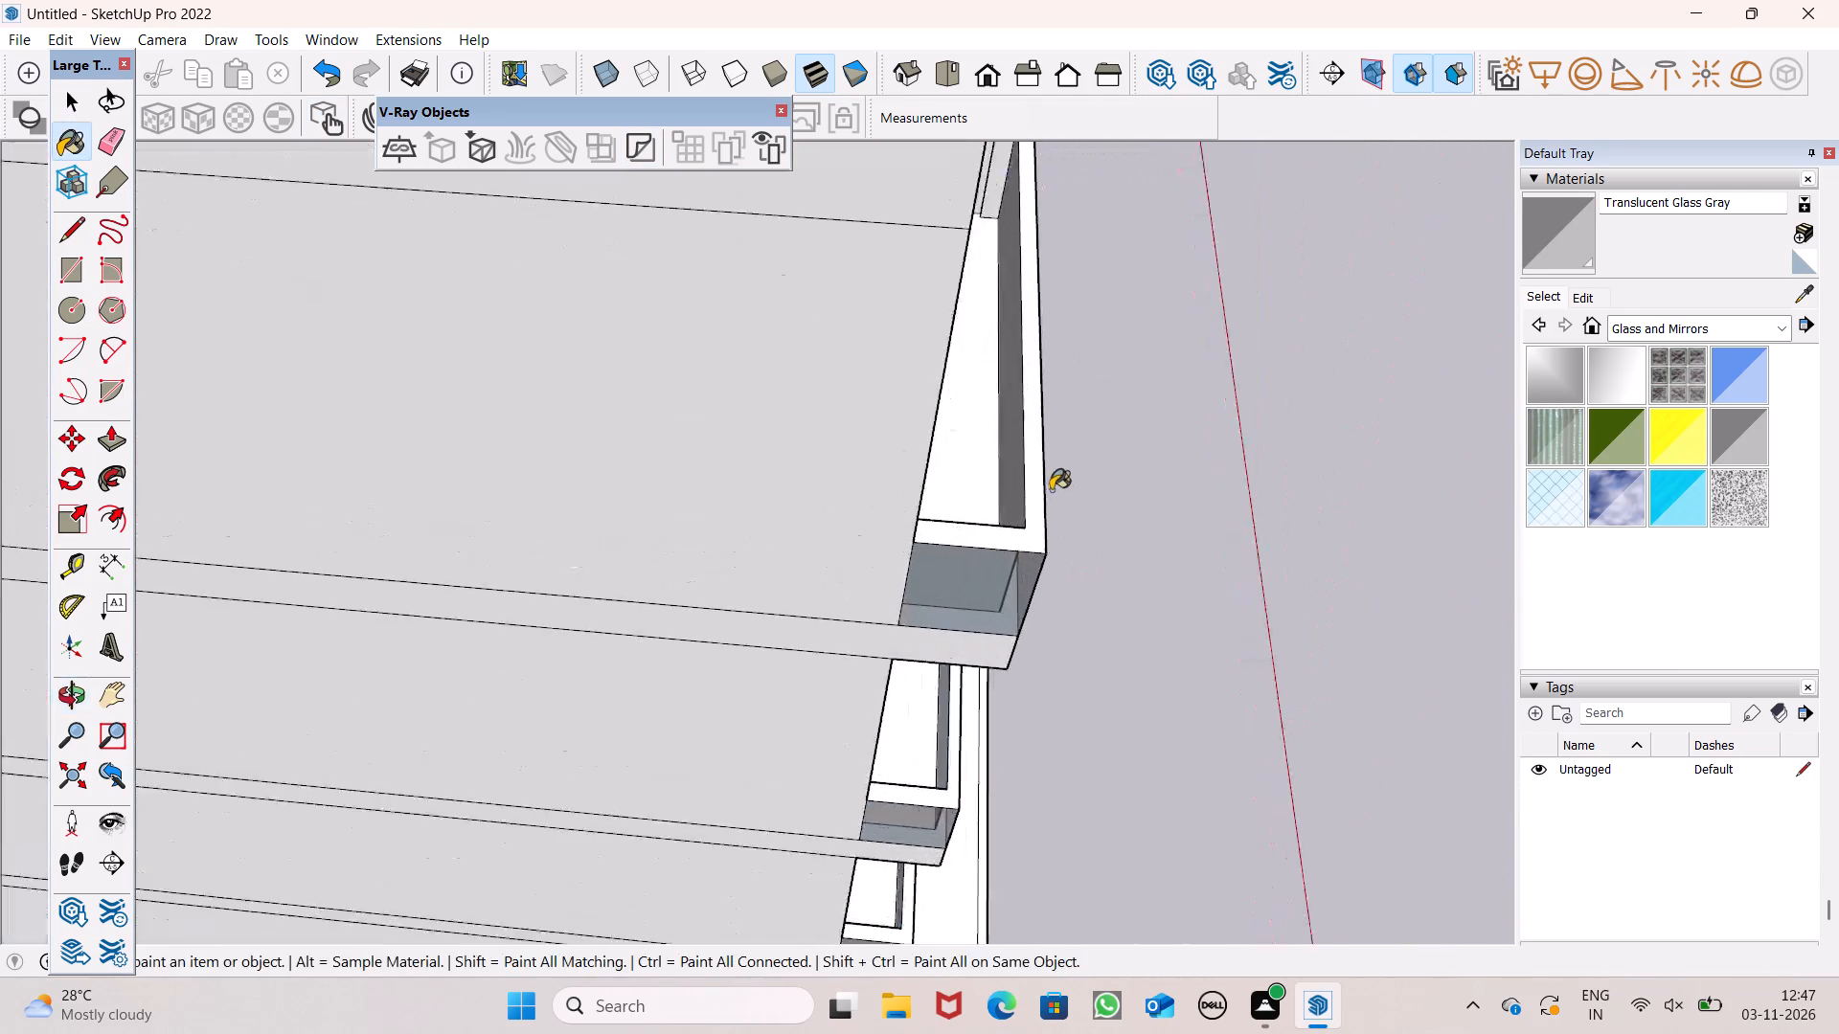
pyautogui.scroll(3, 1051, 490)
pyautogui.click(997, 488)
pyautogui.scroll(-5, 994, 477)
pyautogui.moveTo(1022, 643); pyautogui.dragTo(342, 575, button='middle')
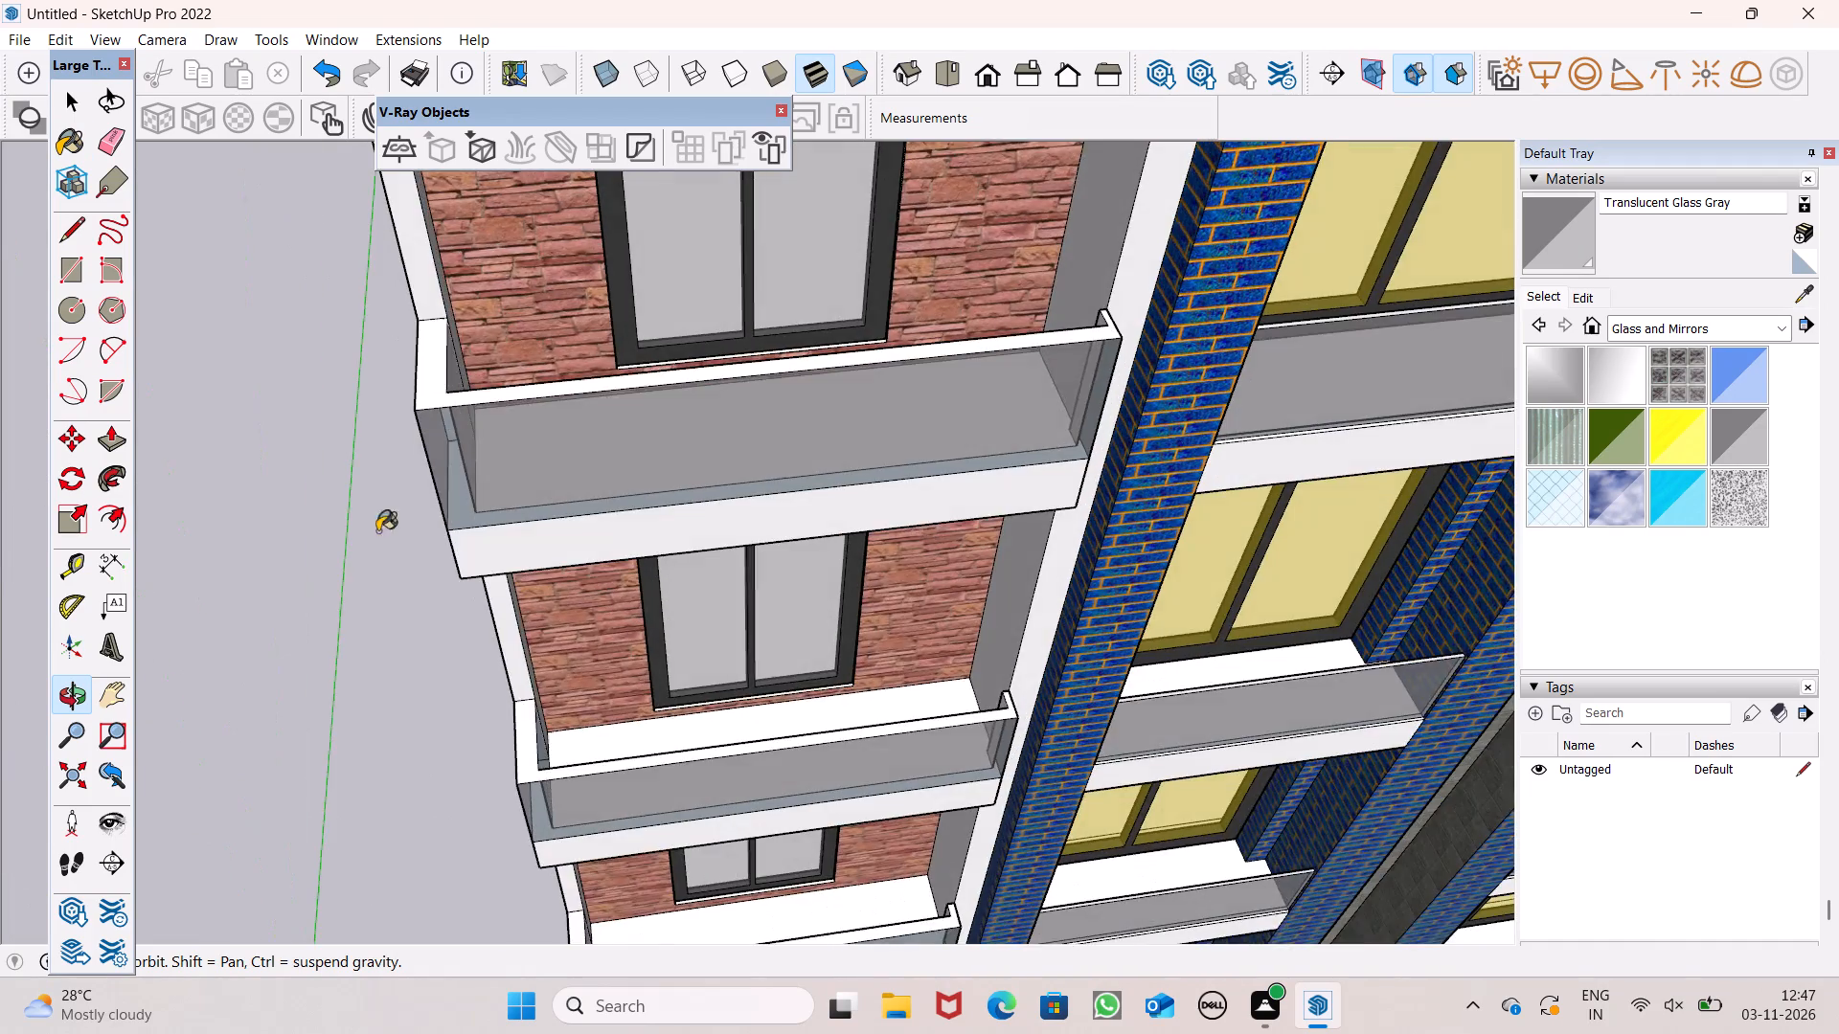
pyautogui.scroll(-5, 820, 407)
pyautogui.moveTo(973, 434); pyautogui.dragTo(107, 579, button='middle')
pyautogui.scroll(-6, 692, 392)
pyautogui.scroll(-4, 906, 348)
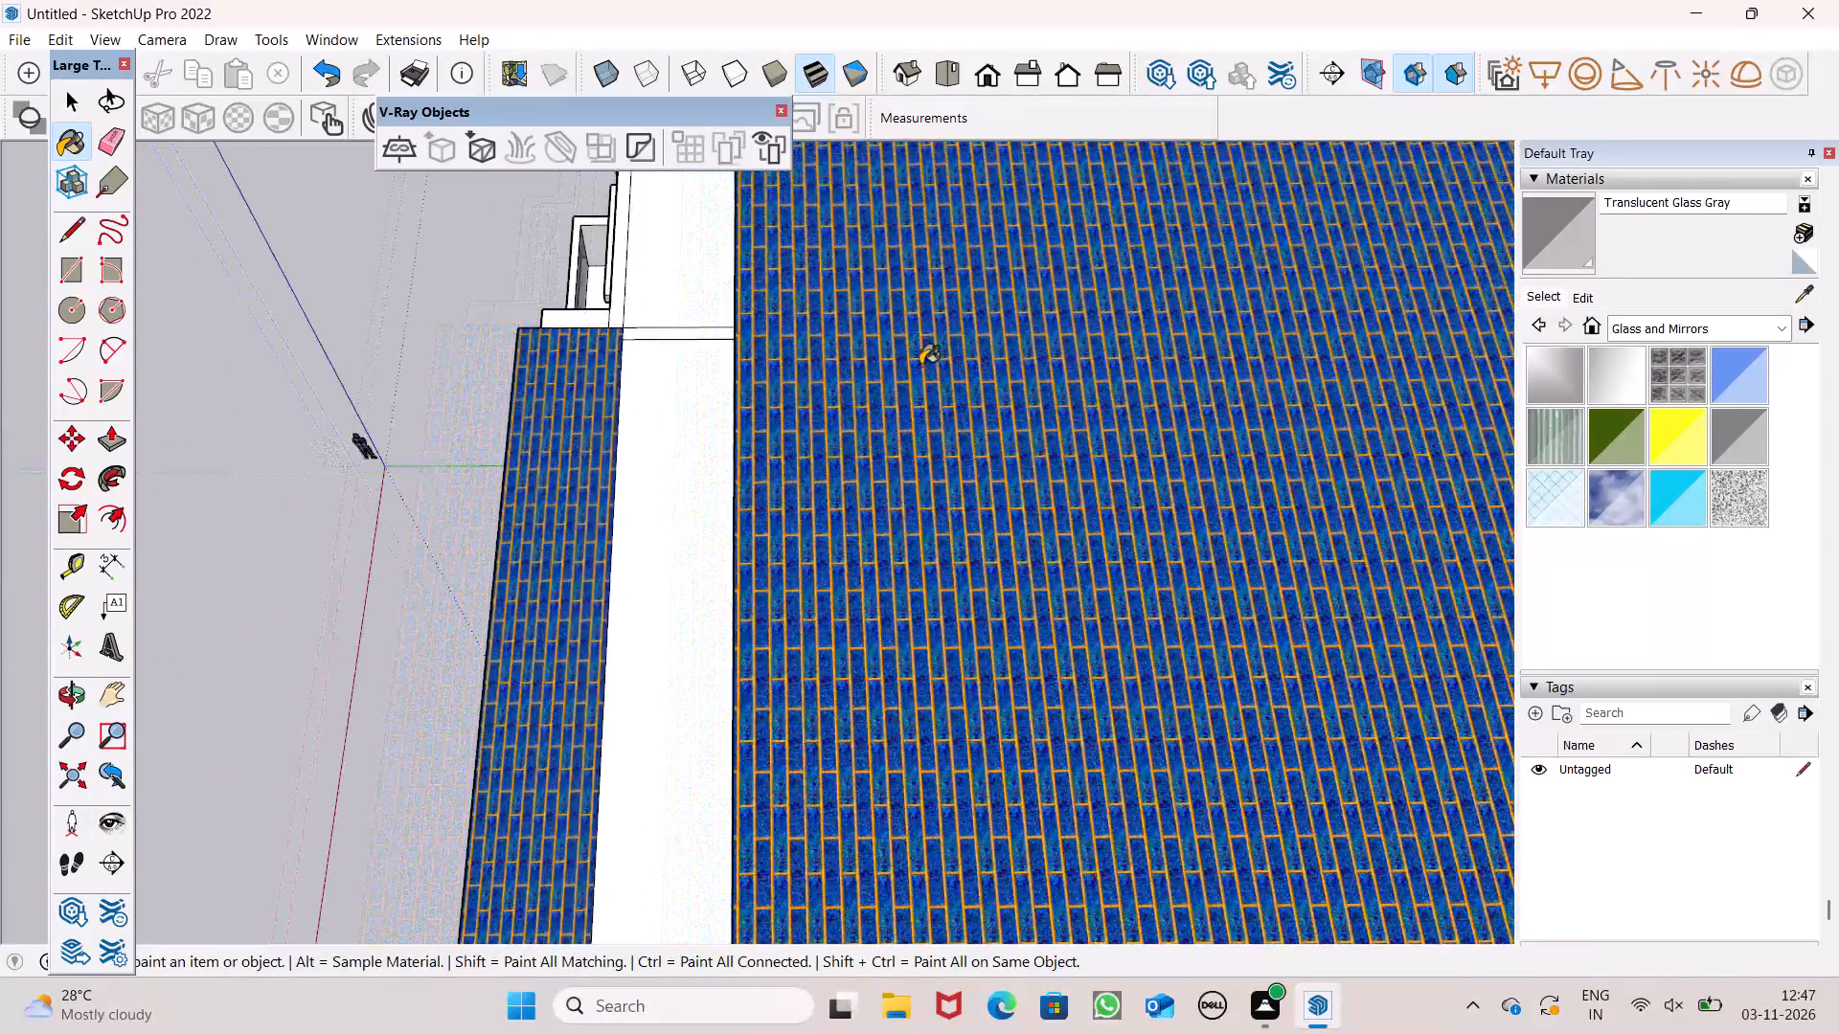
pyautogui.scroll(-2, 920, 365)
pyautogui.moveTo(543, 365); pyautogui.dragTo(843, 228, button='middle')
pyautogui.scroll(-6, 941, 284)
pyautogui.scroll(-5, 740, 335)
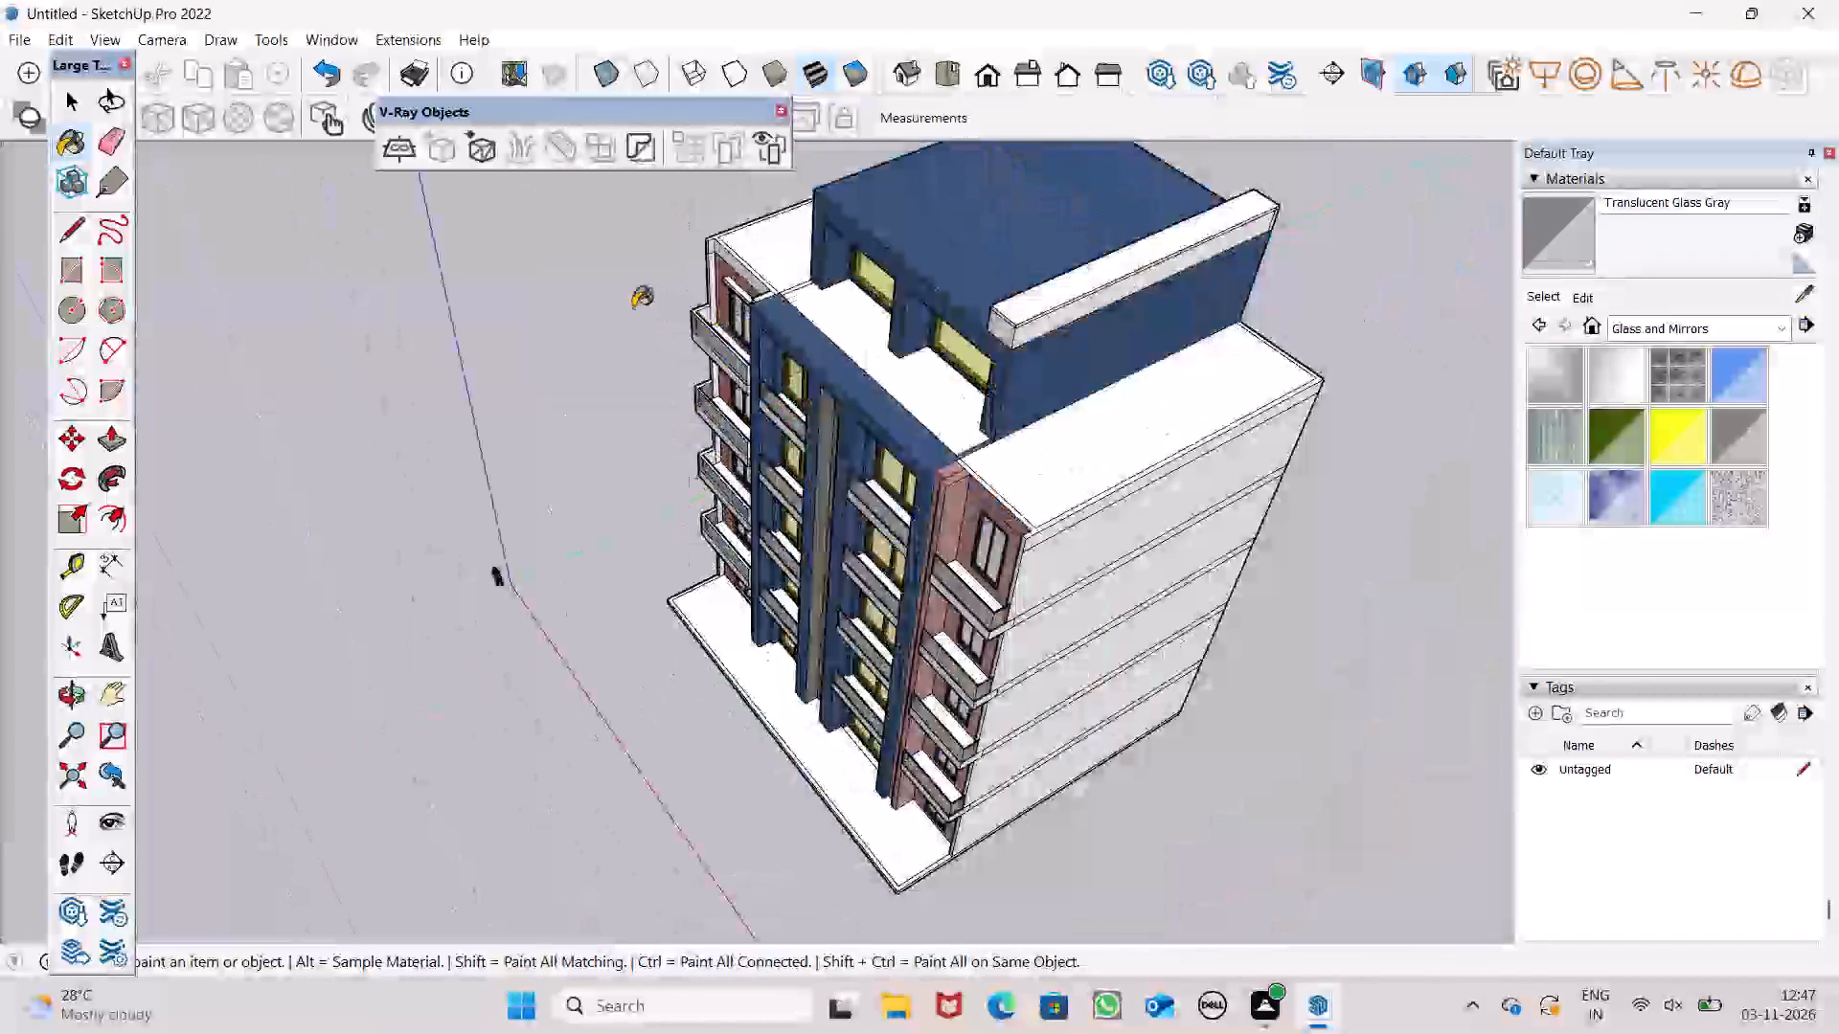
pyautogui.scroll(14, 728, 314)
pyautogui.click(687, 301)
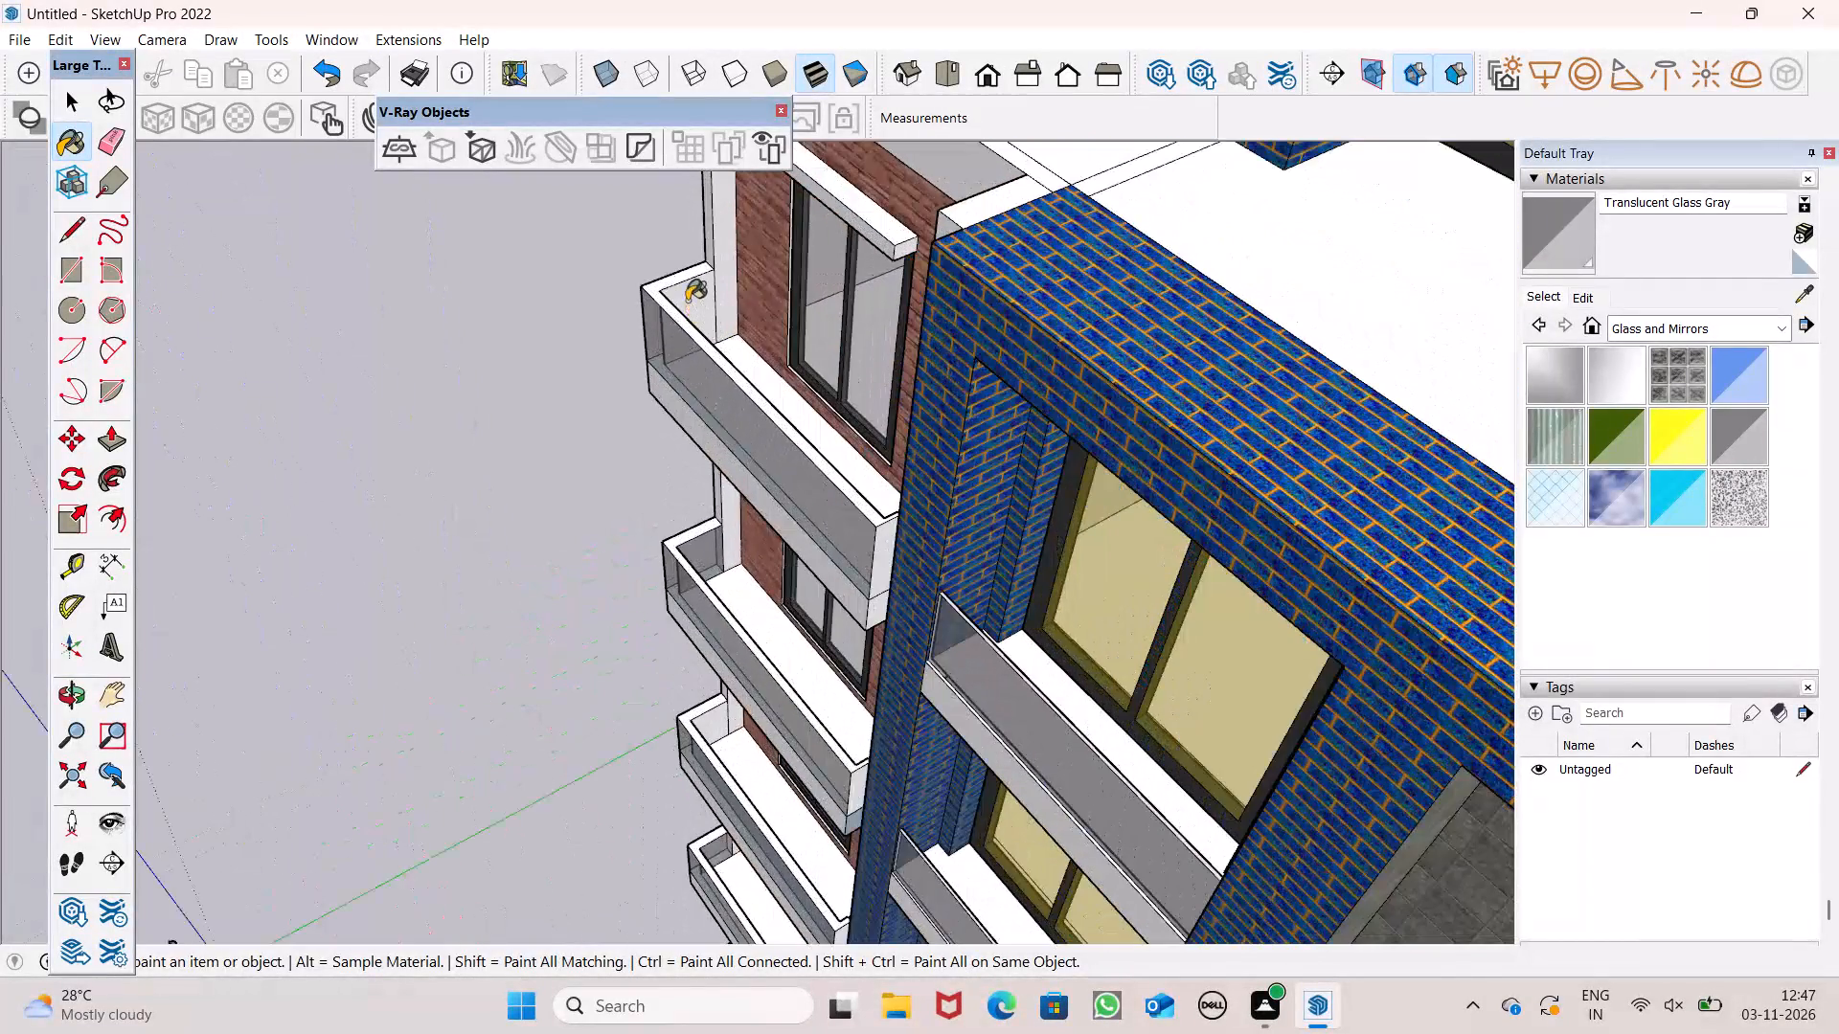
# Examine the balcony railings from the front and side of the building.
pyautogui.scroll(-3, 686, 300)
pyautogui.moveTo(671, 397); pyautogui.dragTo(1396, 237, button='middle')
pyautogui.scroll(1, 1206, 155)
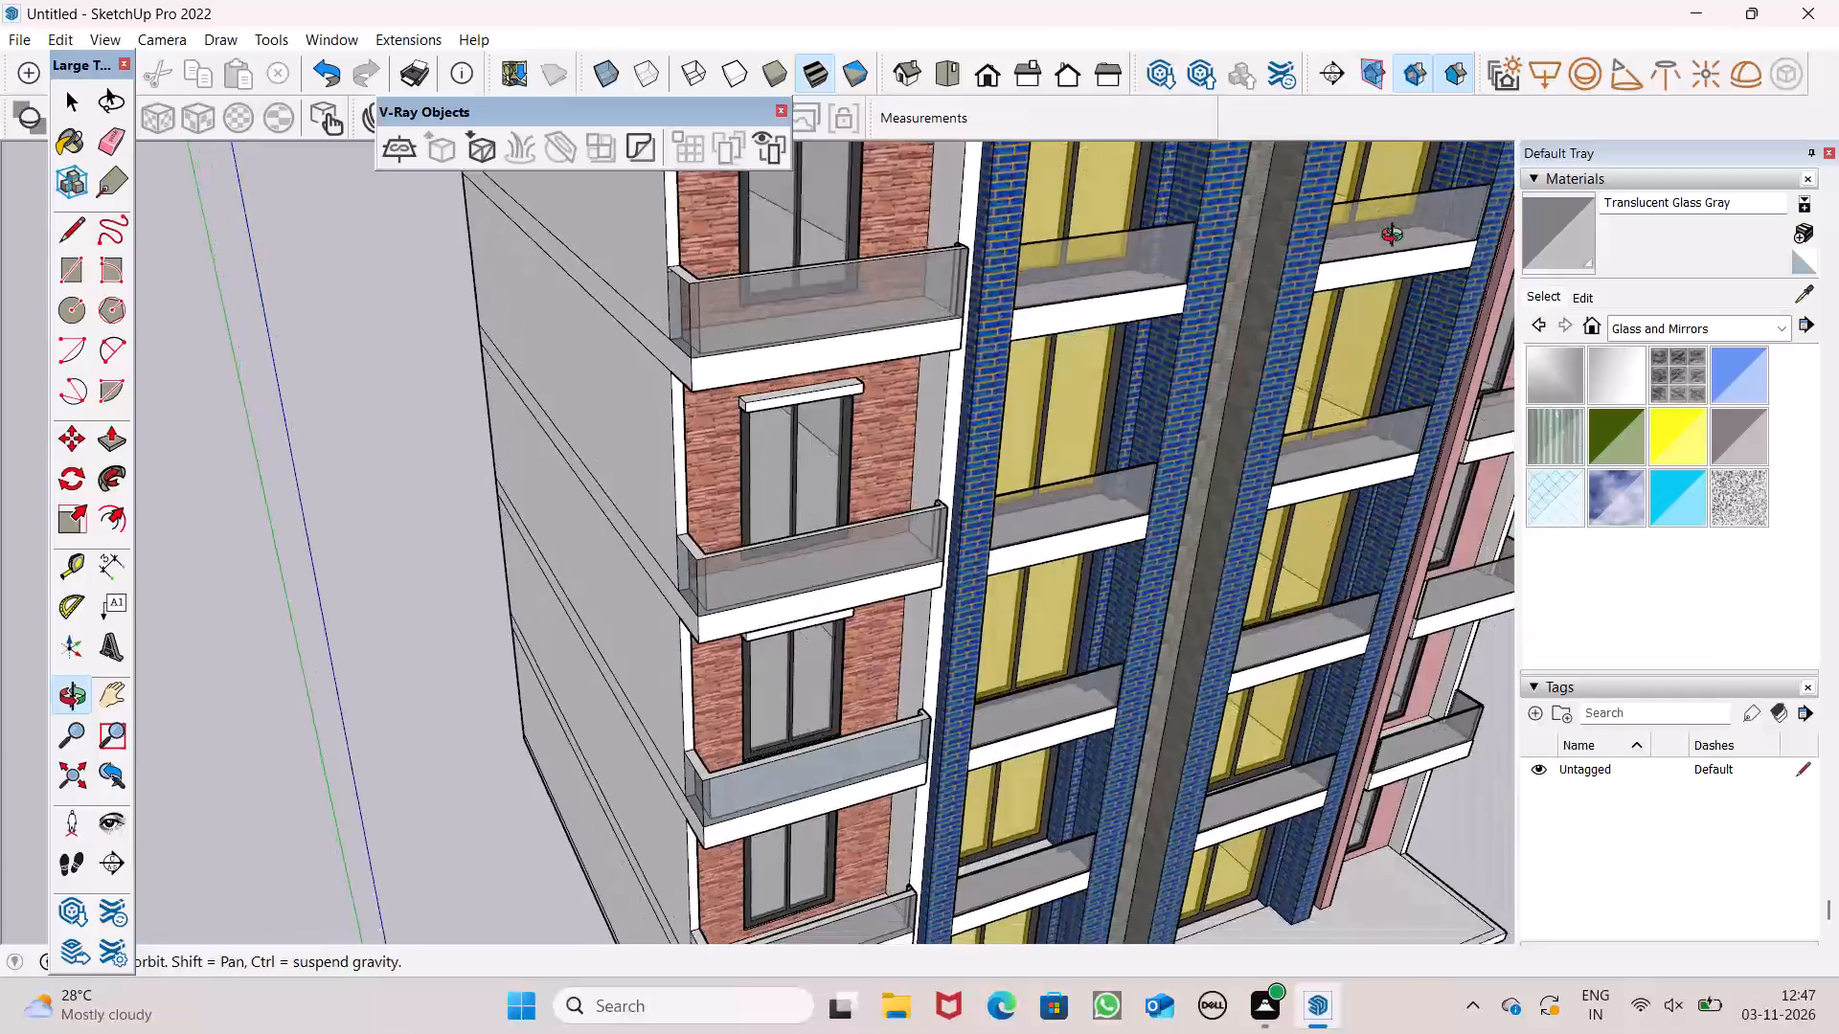
pyautogui.moveTo(1396, 237); pyautogui.dragTo(1408, 382, button='middle')
pyautogui.scroll(-9, 972, 458)
pyautogui.moveTo(825, 497); pyautogui.dragTo(1315, 201, button='middle')
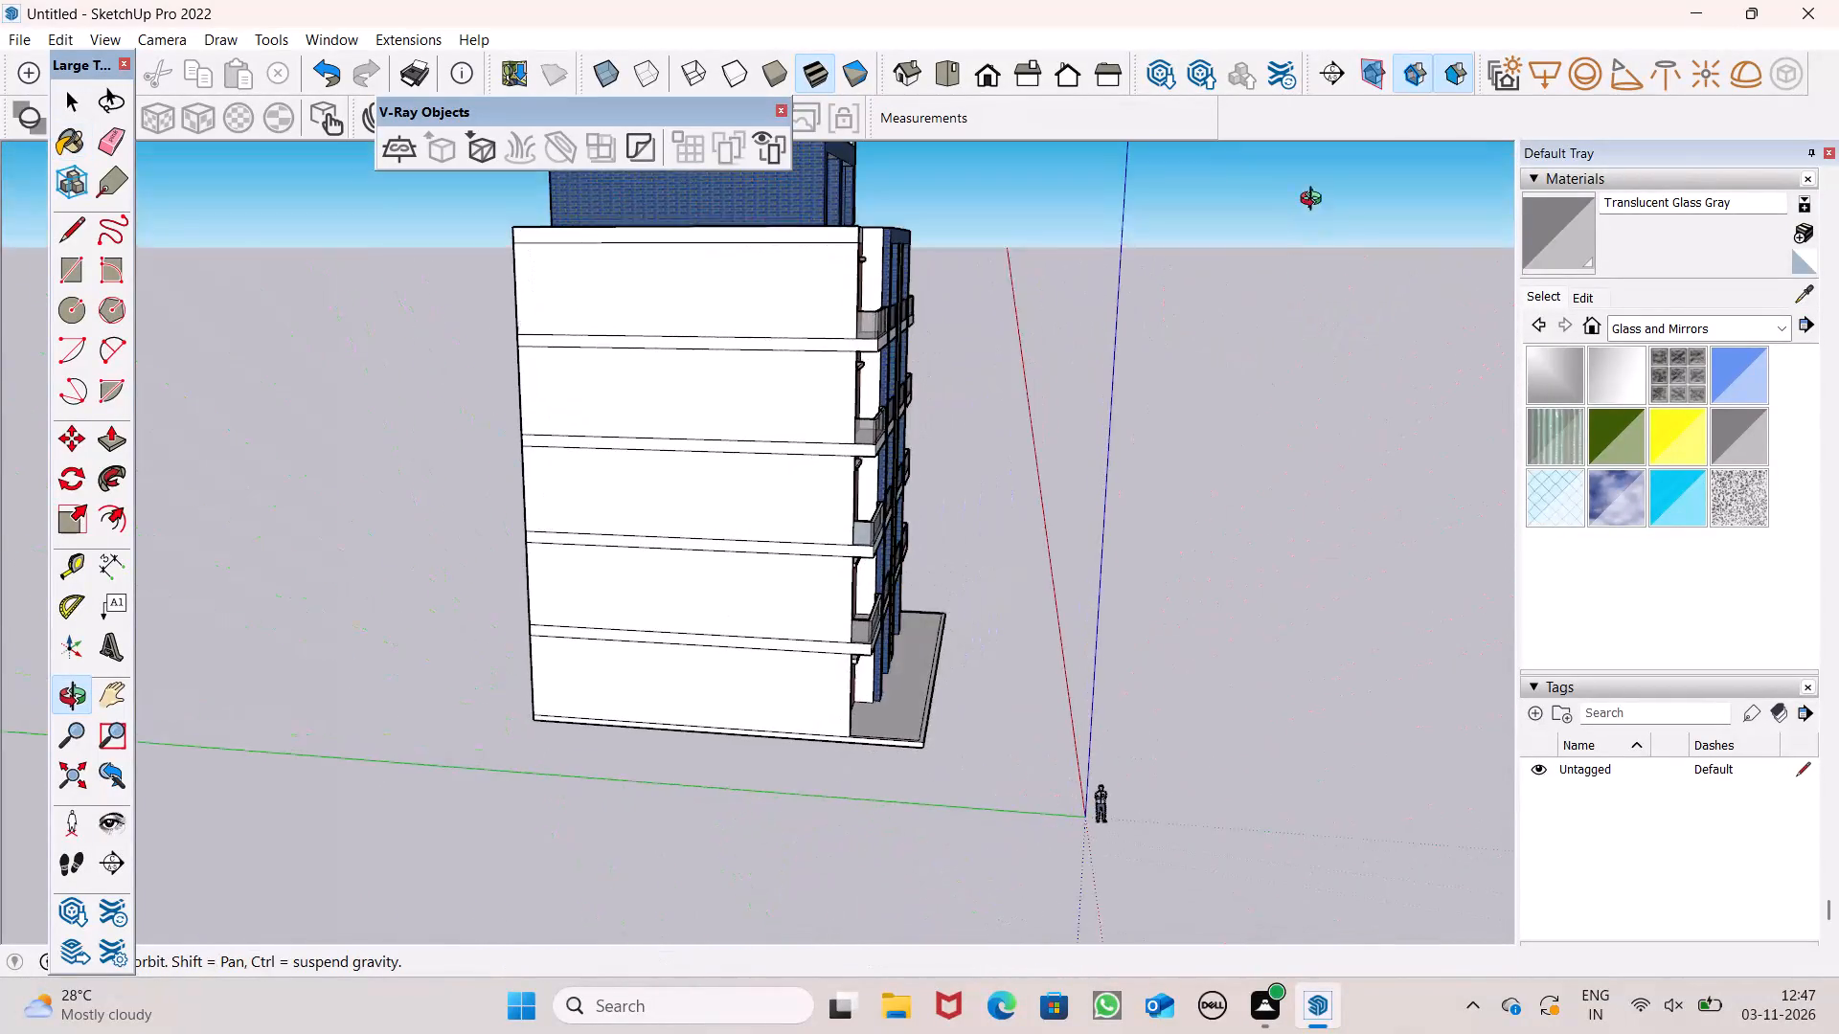
pyautogui.moveTo(1315, 201); pyautogui.dragTo(1316, 200, button='middle')
pyautogui.scroll(-3, 1210, 296)
pyautogui.moveTo(1199, 350); pyautogui.dragTo(633, 501, button='middle')
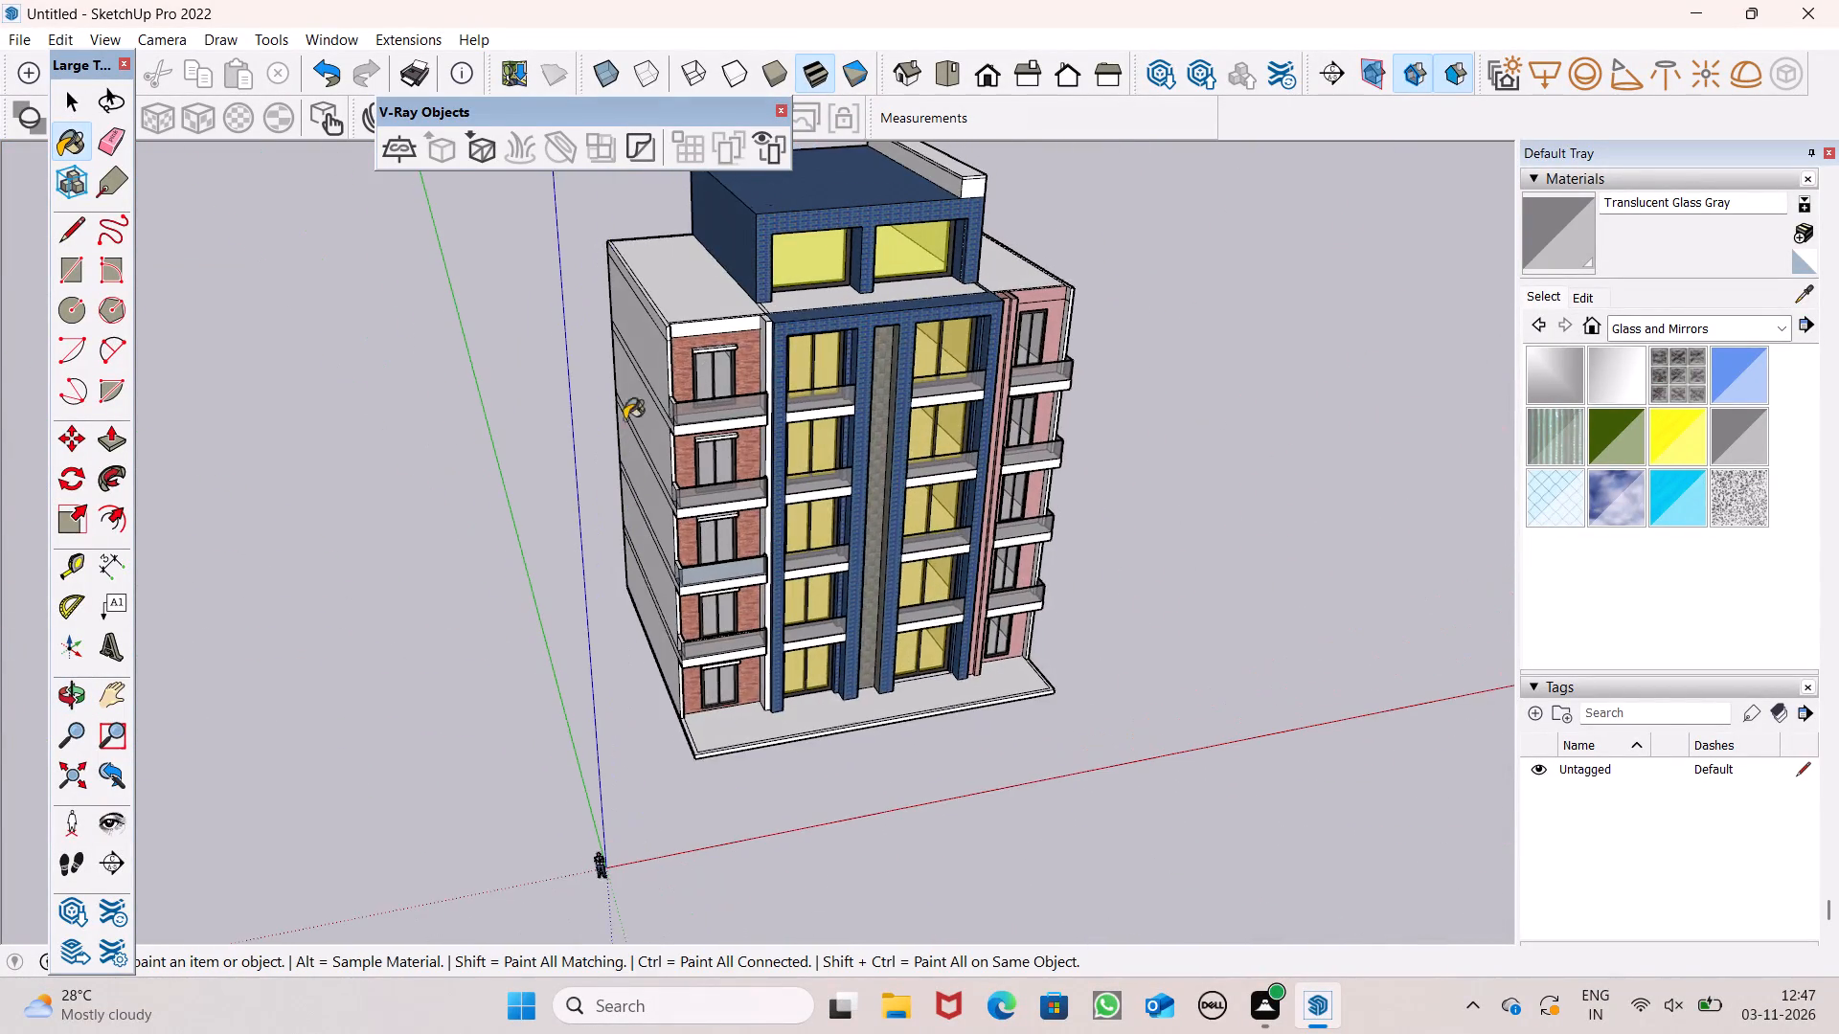
# Choose Metal Silver from the Metal materials and paint the parapet's top edge on the red stone facade's top balcony.
pyautogui.scroll(8, 621, 358)
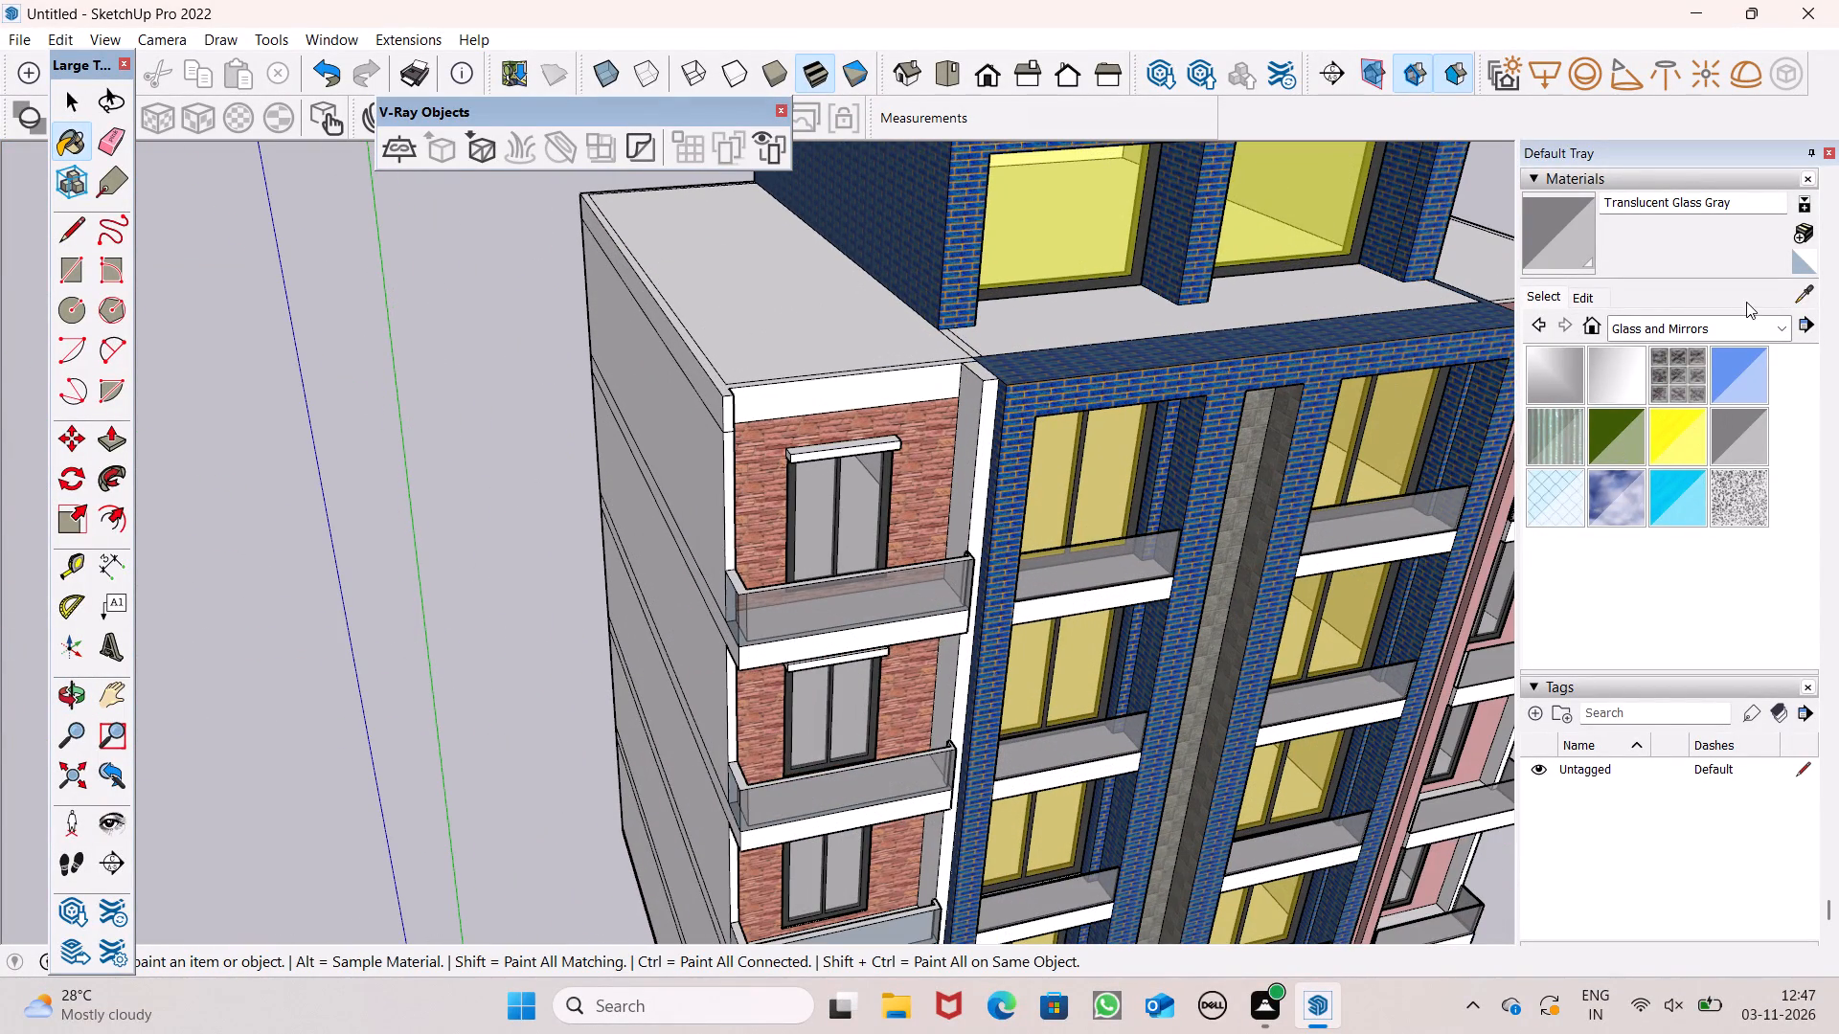
pyautogui.click(1725, 330)
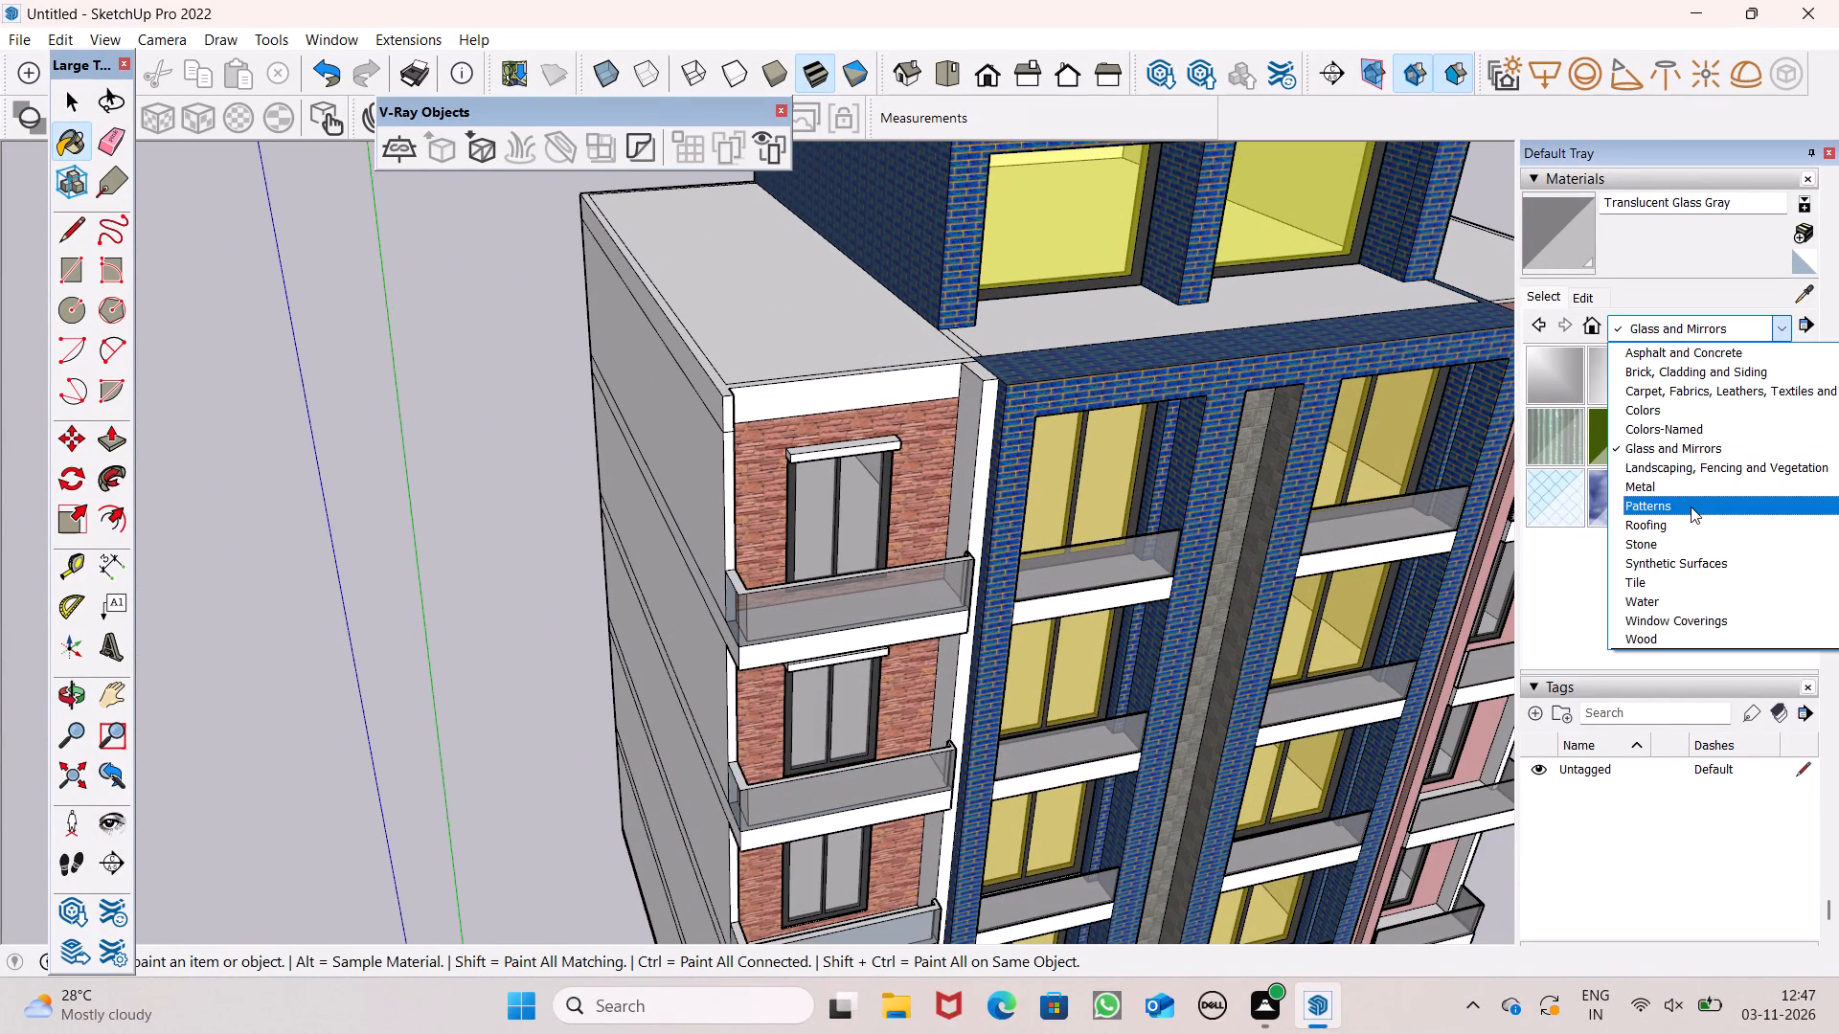
pyautogui.click(1675, 485)
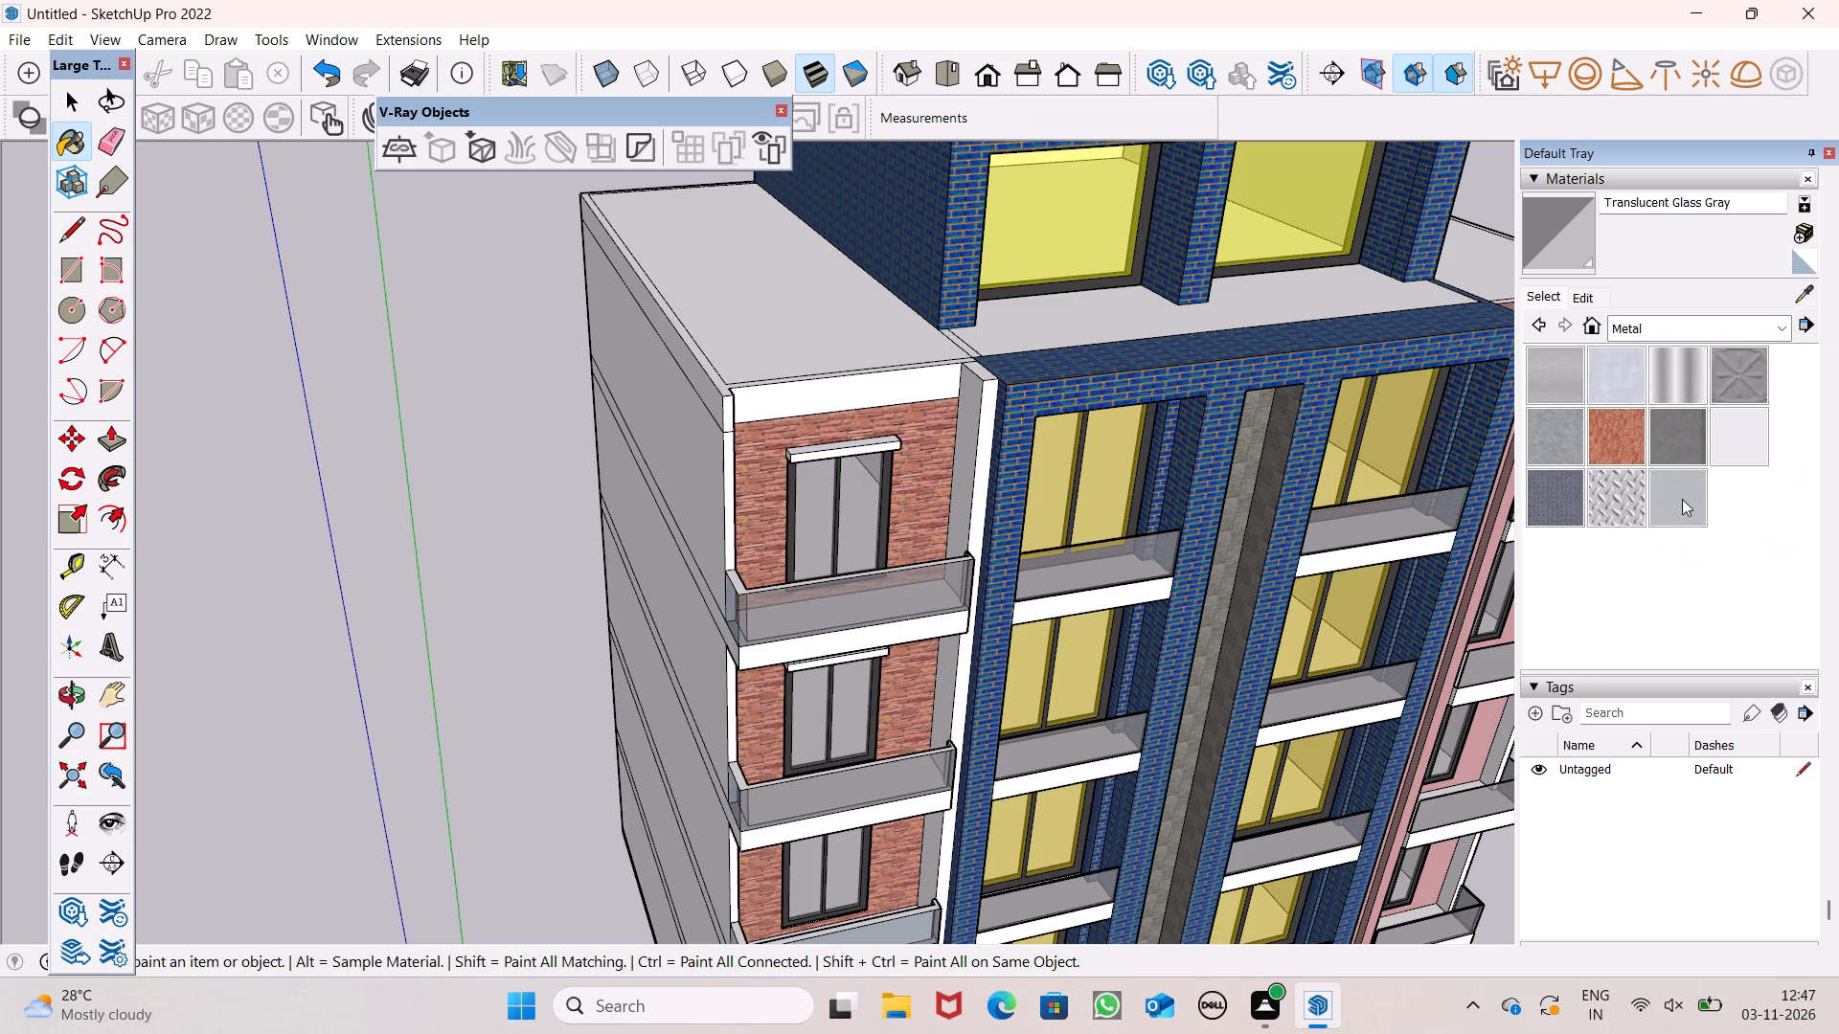
pyautogui.click(1727, 463)
pyautogui.scroll(5, 513, 531)
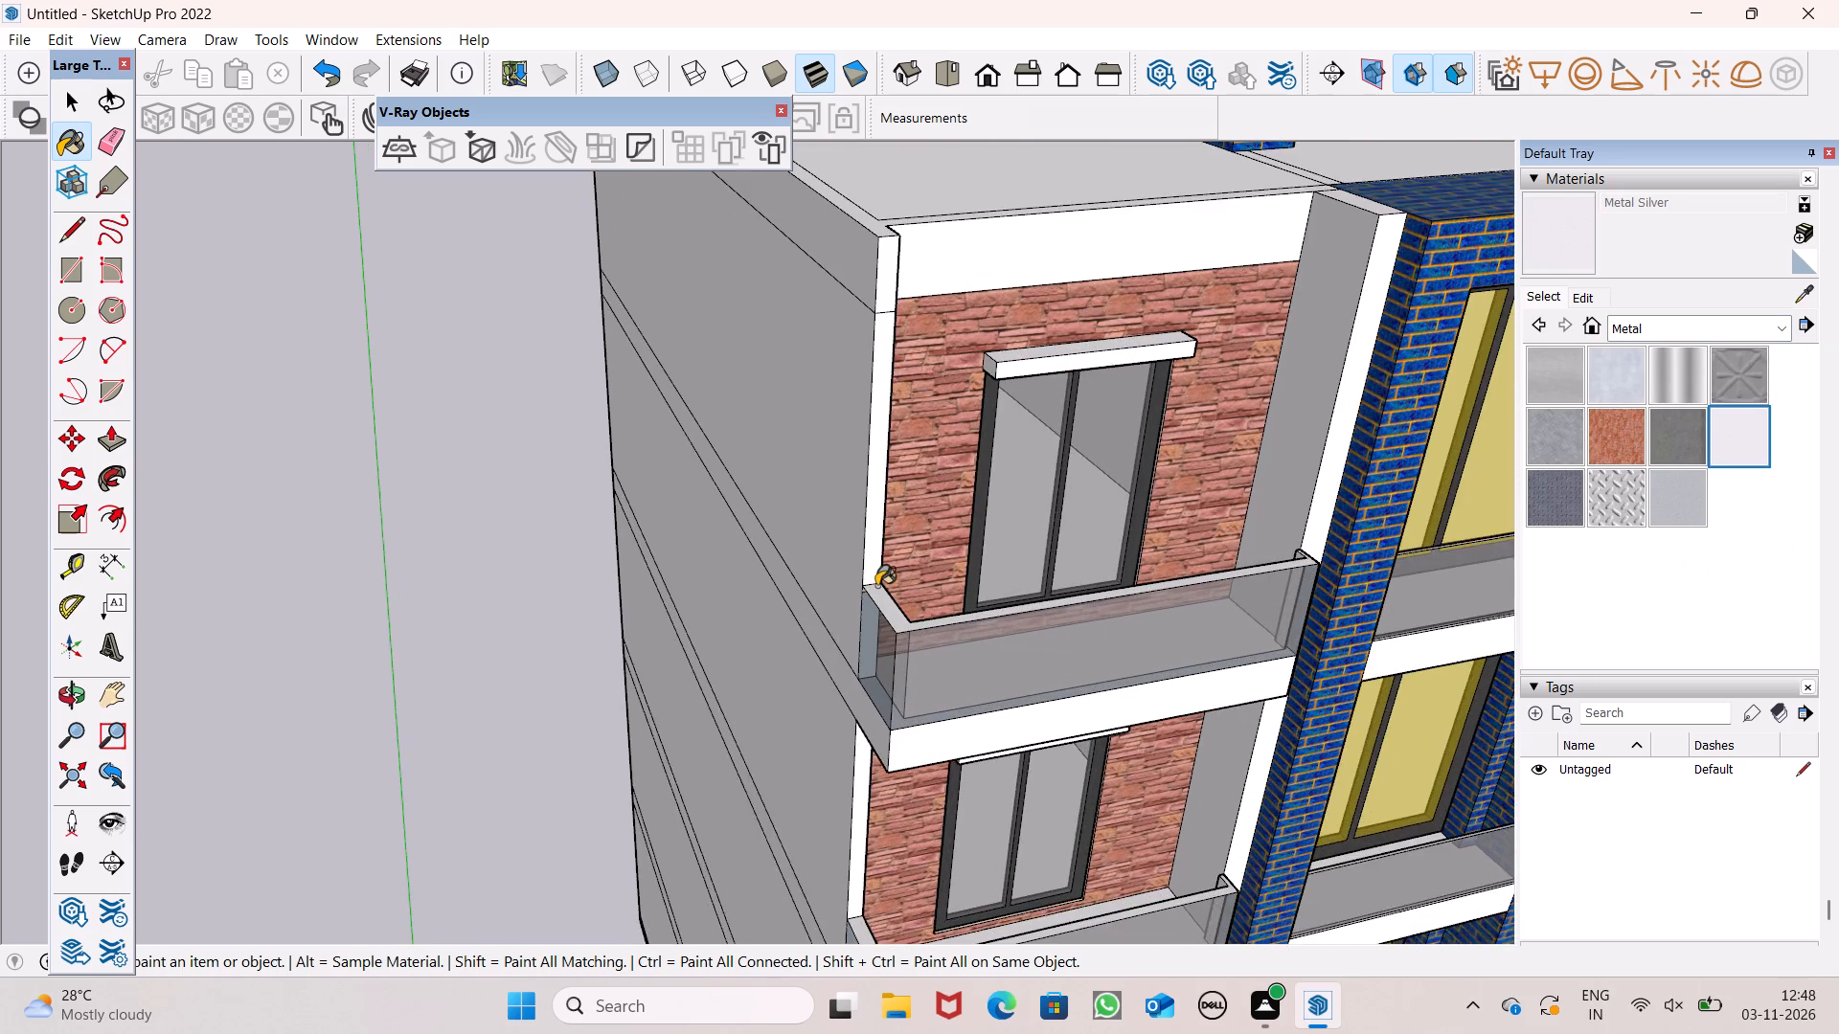
pyautogui.scroll(2, 878, 590)
pyautogui.scroll(-1, 879, 596)
pyautogui.scroll(2, 879, 596)
pyautogui.click(880, 596)
# Paint the parapet's top edge on the red stone facade's second balcony from the top with Metal Silver.
pyautogui.scroll(-6, 851, 443)
pyautogui.scroll(7, 900, 678)
pyautogui.scroll(-5, 777, 711)
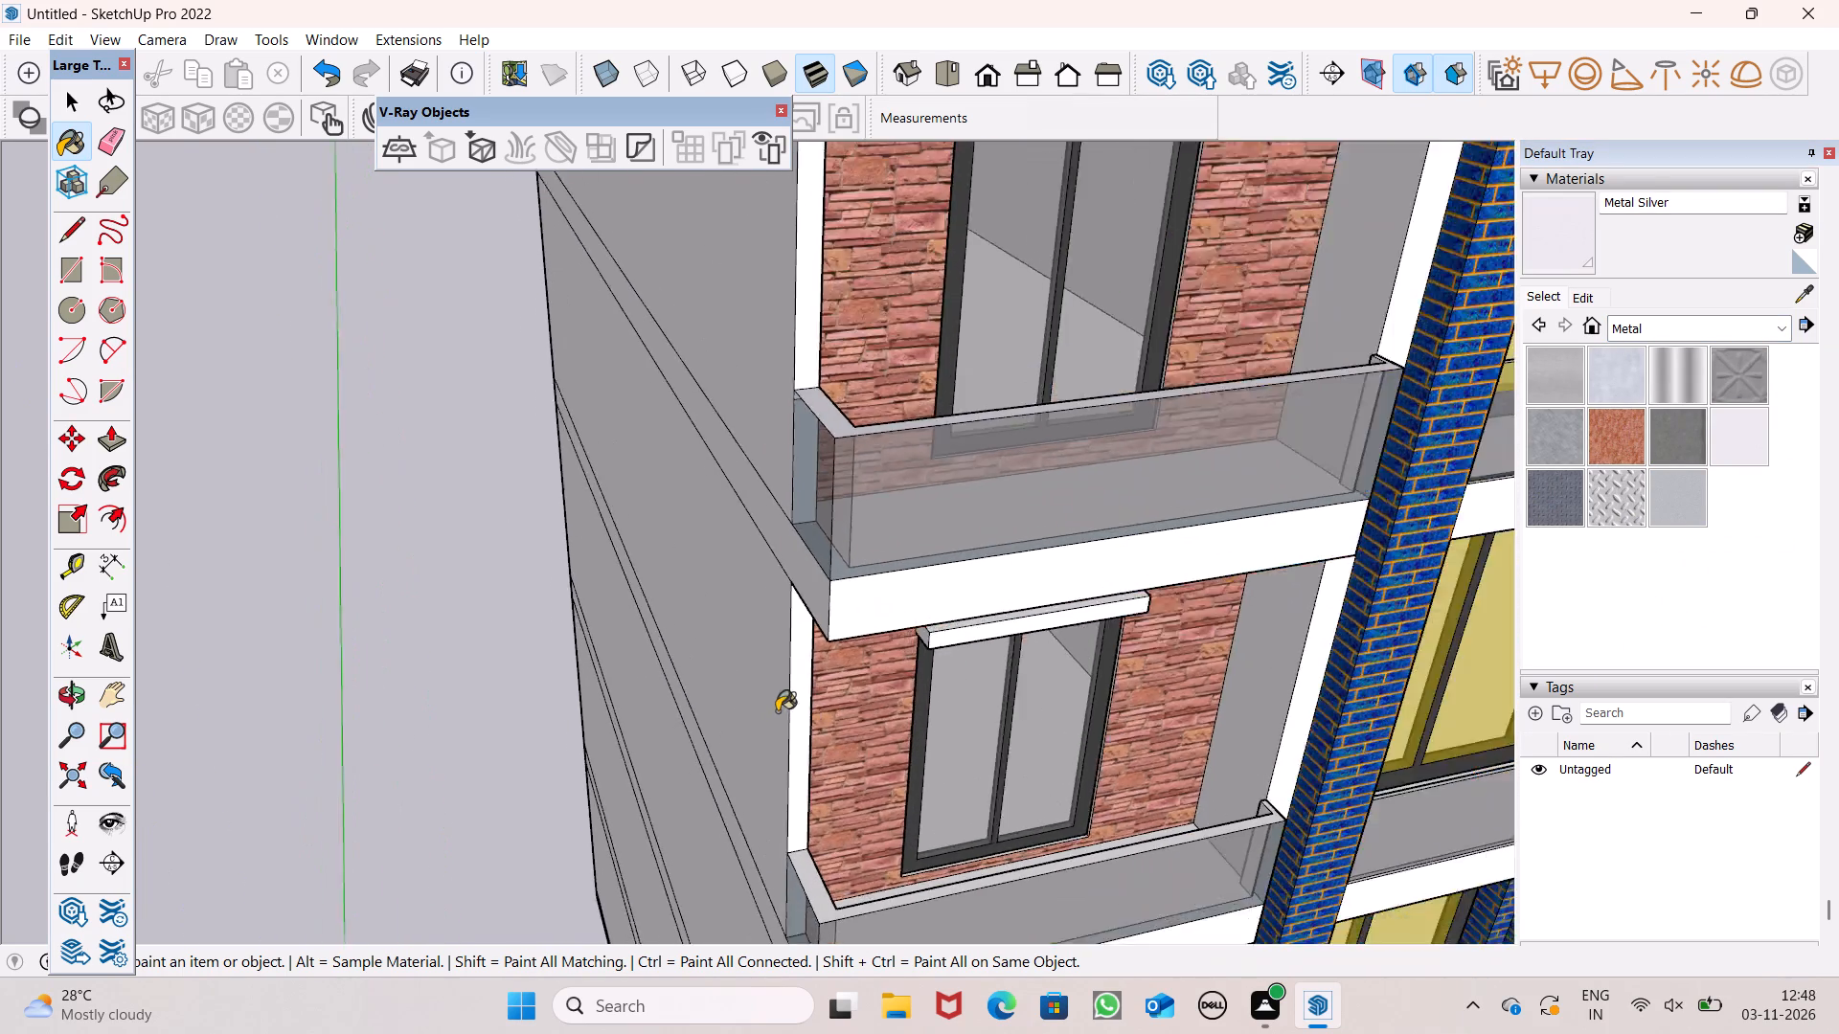
pyautogui.scroll(-3, 777, 711)
pyautogui.scroll(5, 770, 845)
pyautogui.click(819, 816)
pyautogui.scroll(-6, 807, 553)
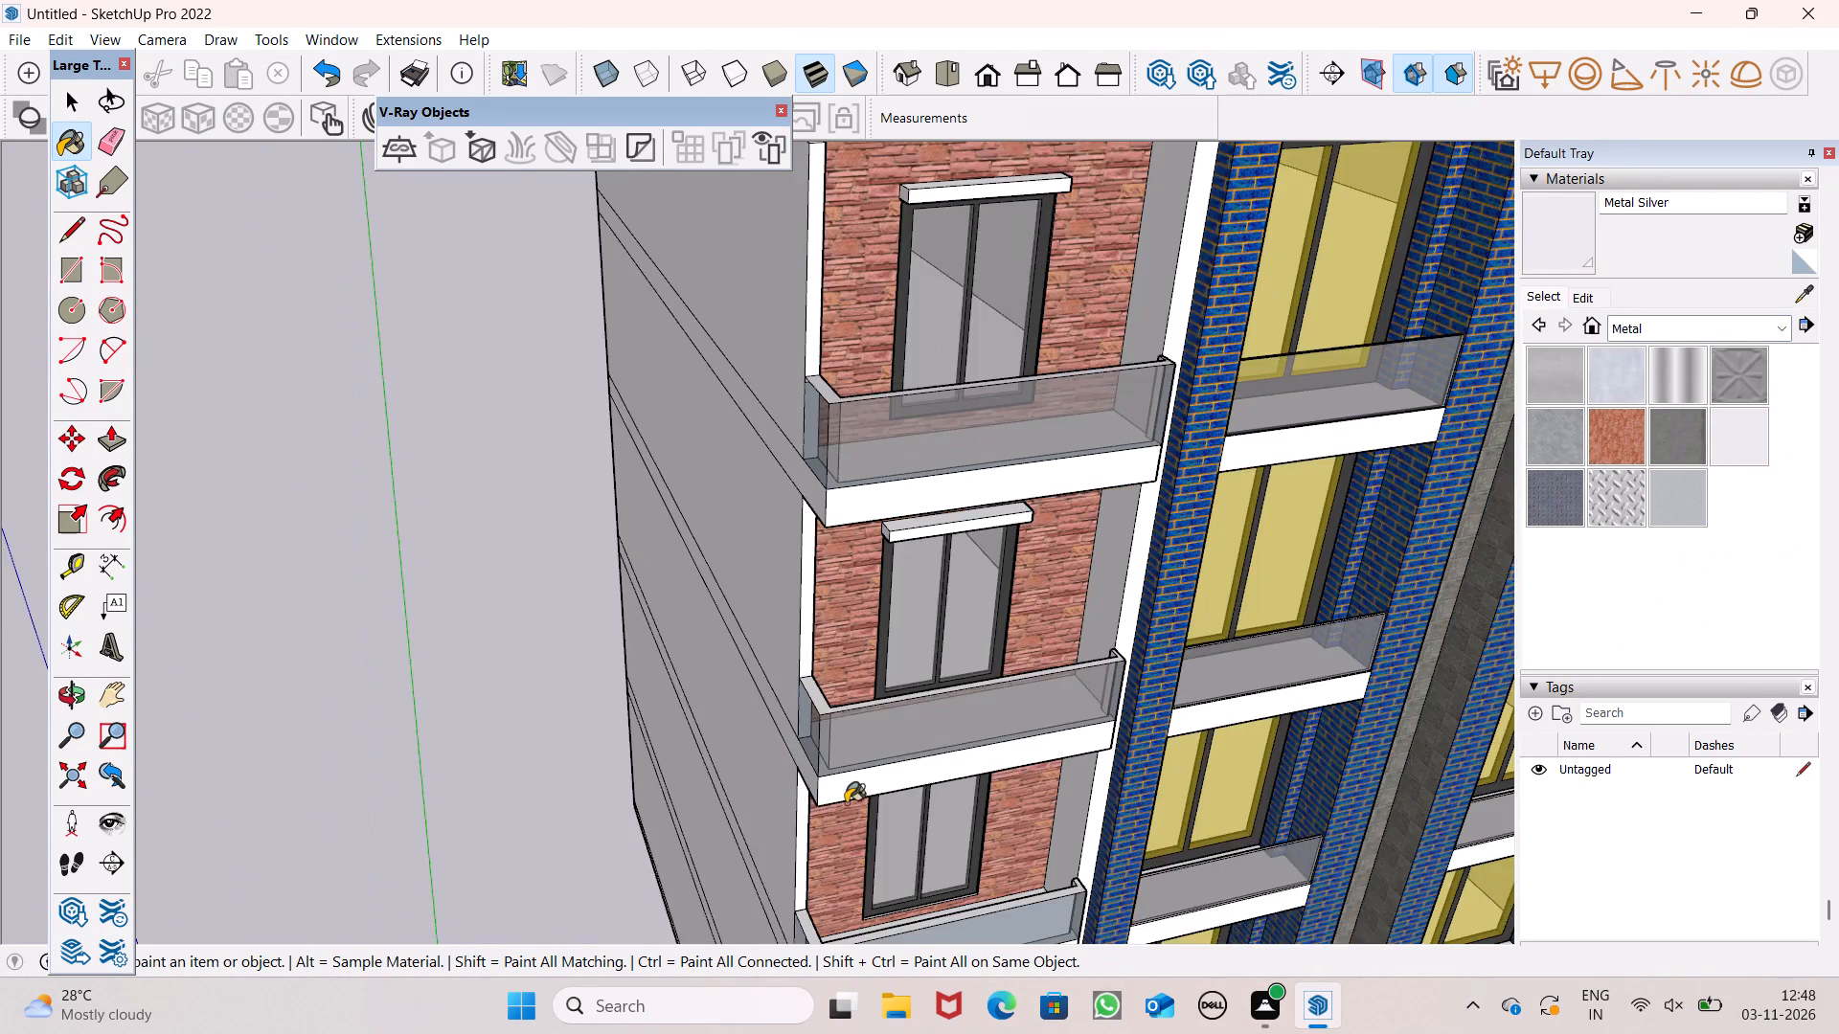
pyautogui.scroll(6, 846, 803)
pyautogui.click(784, 617)
pyautogui.click(789, 608)
# Paint the parapet top edges of the red stone facade's third and lowest balconies with Metal Silver.
pyautogui.scroll(-7, 808, 480)
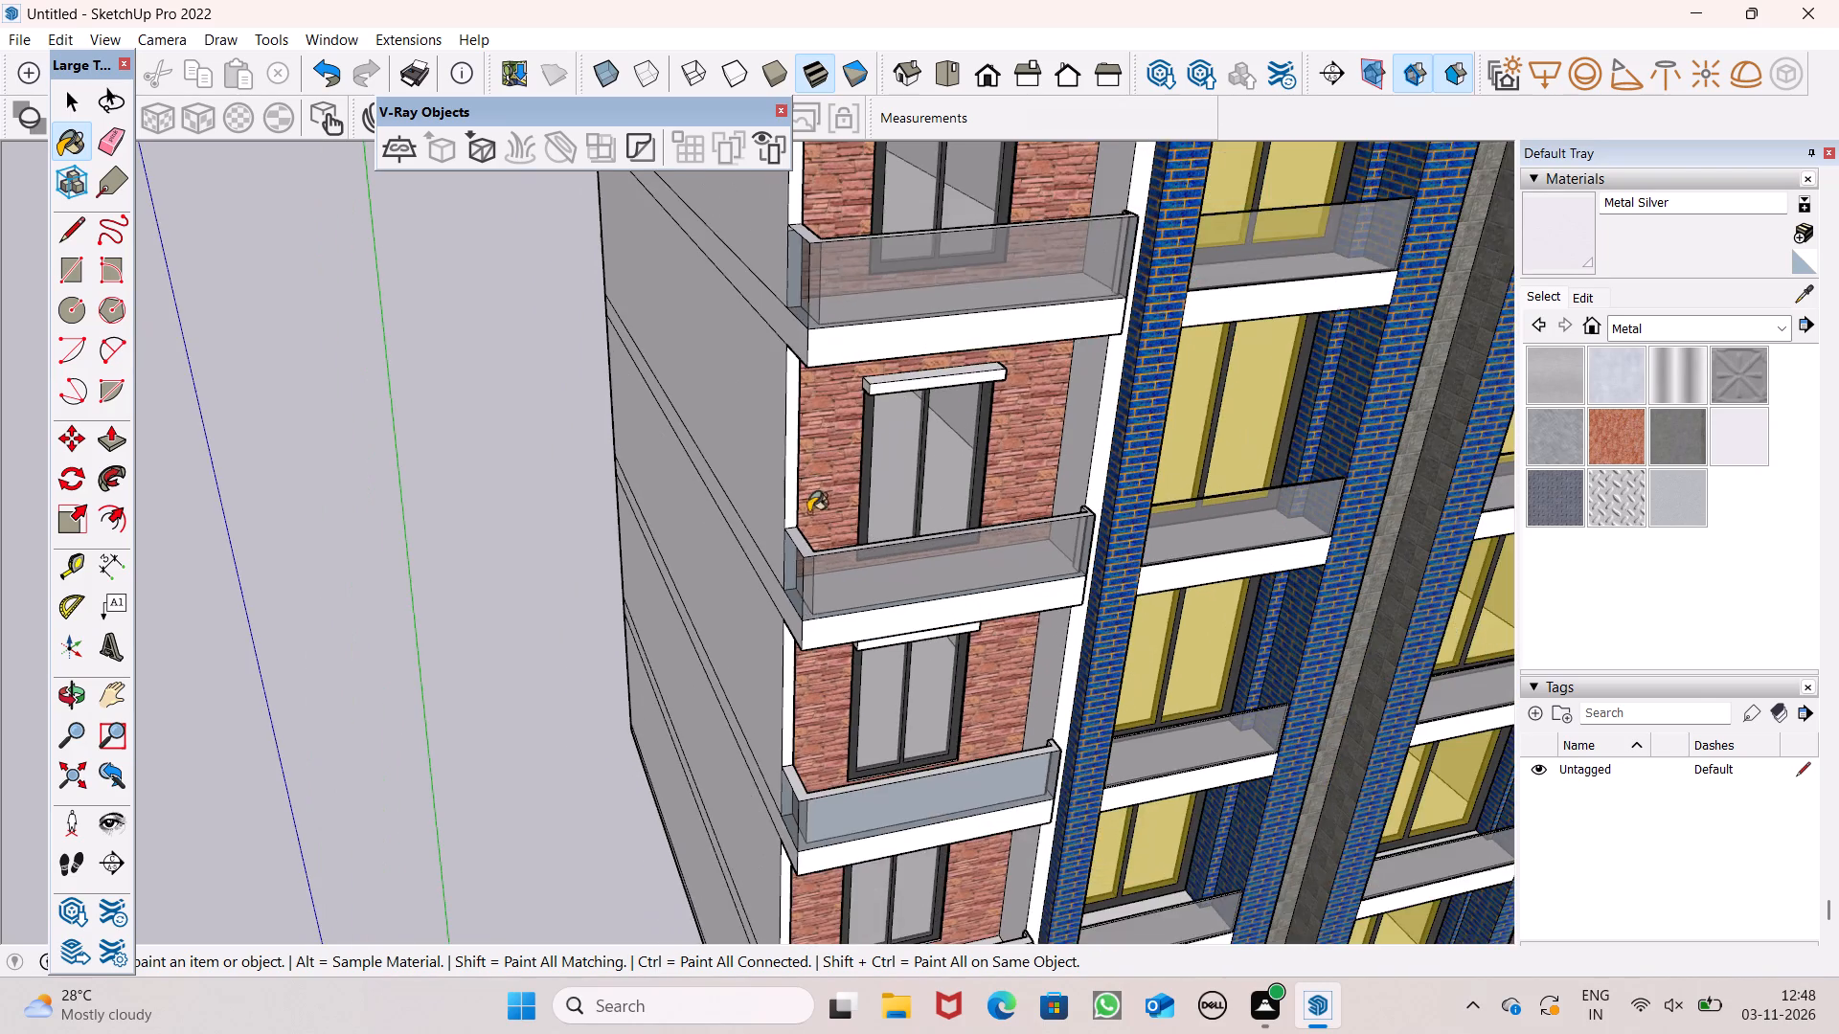
pyautogui.scroll(-4, 808, 625)
pyautogui.scroll(14, 812, 757)
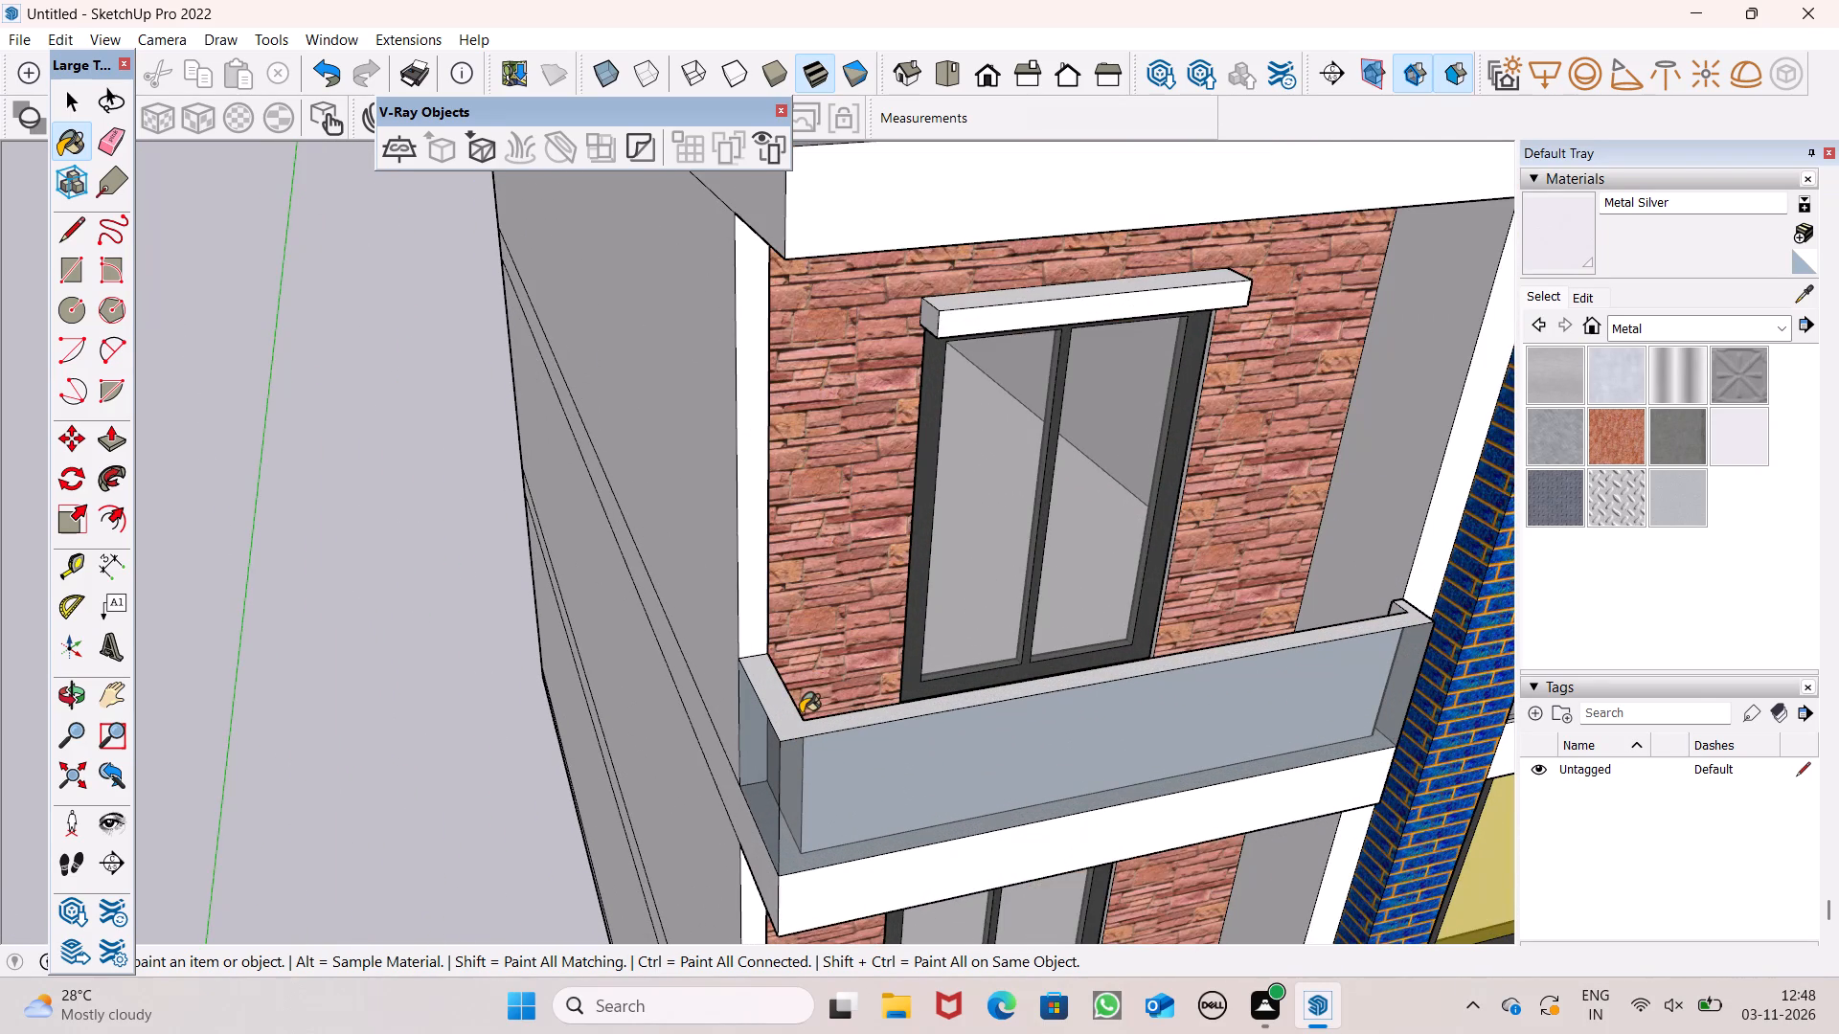
pyautogui.click(795, 711)
pyautogui.scroll(-9, 793, 458)
pyautogui.scroll(7, 818, 864)
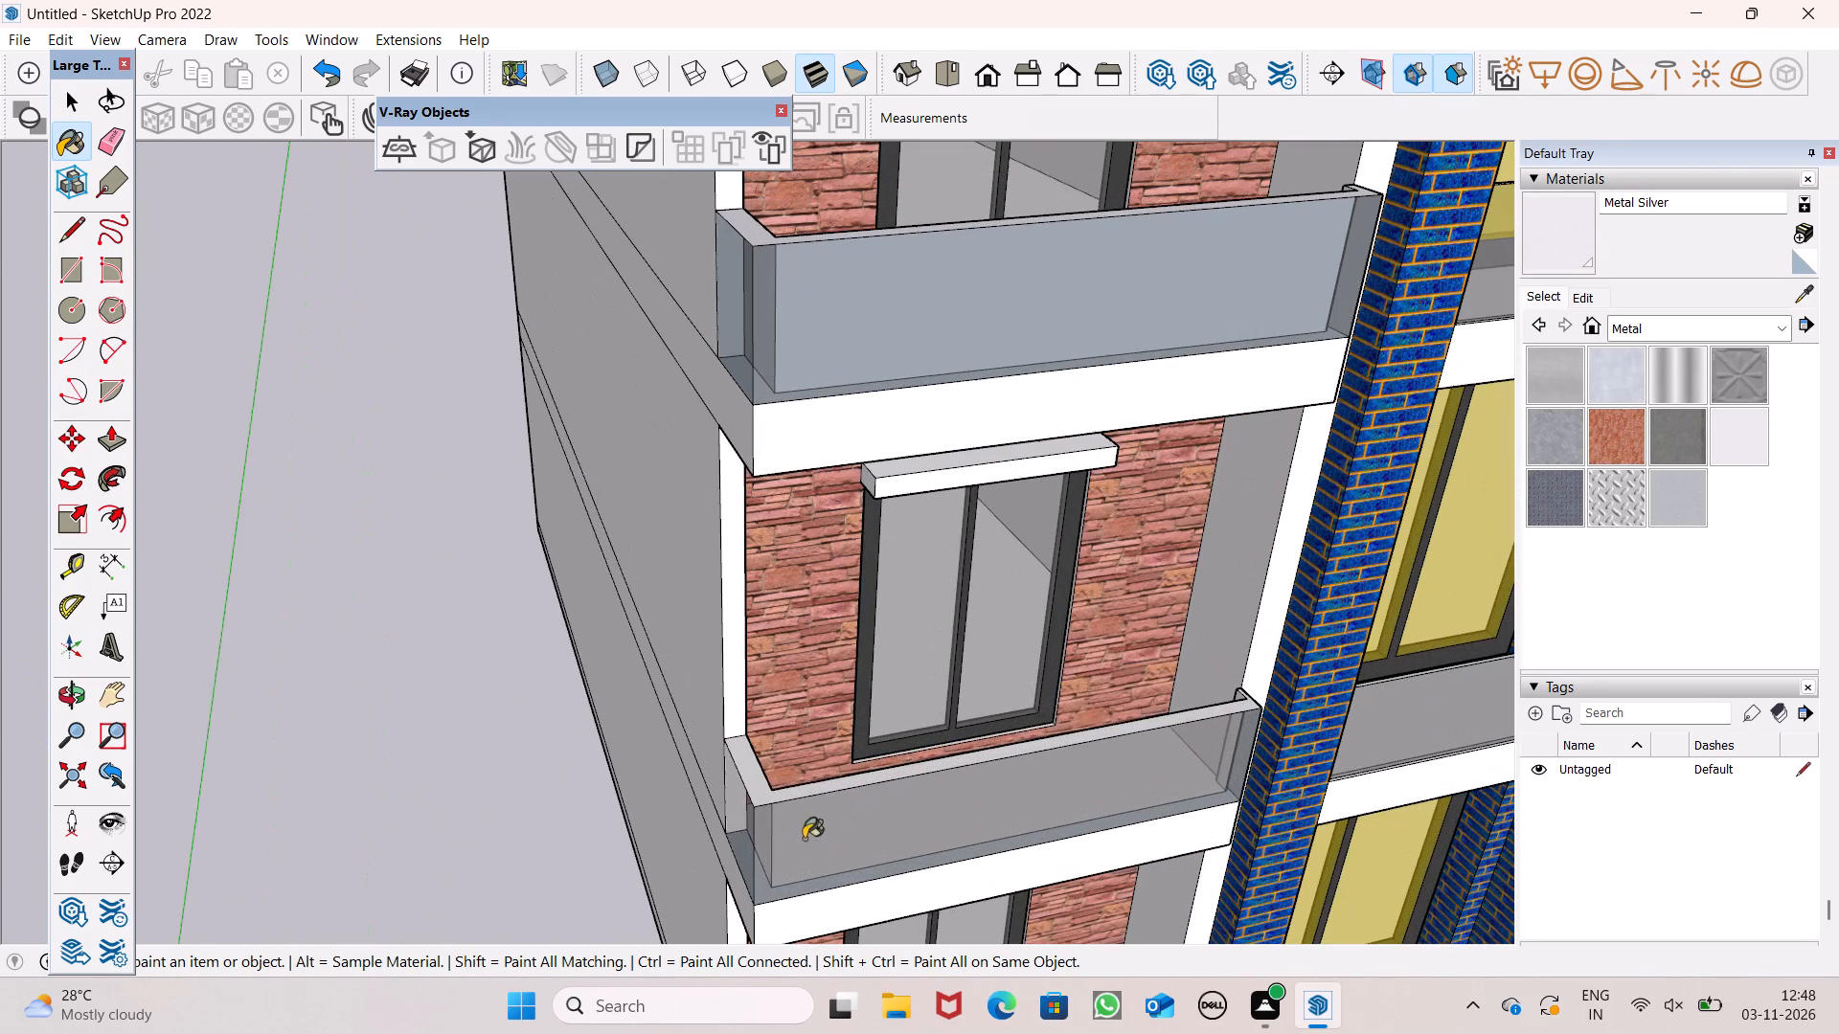
pyautogui.click(741, 765)
# Paint the parapet's top edge on the pink facade's lowest balcony with Metal Silver.
pyautogui.scroll(-8, 779, 573)
pyautogui.scroll(-3, 812, 448)
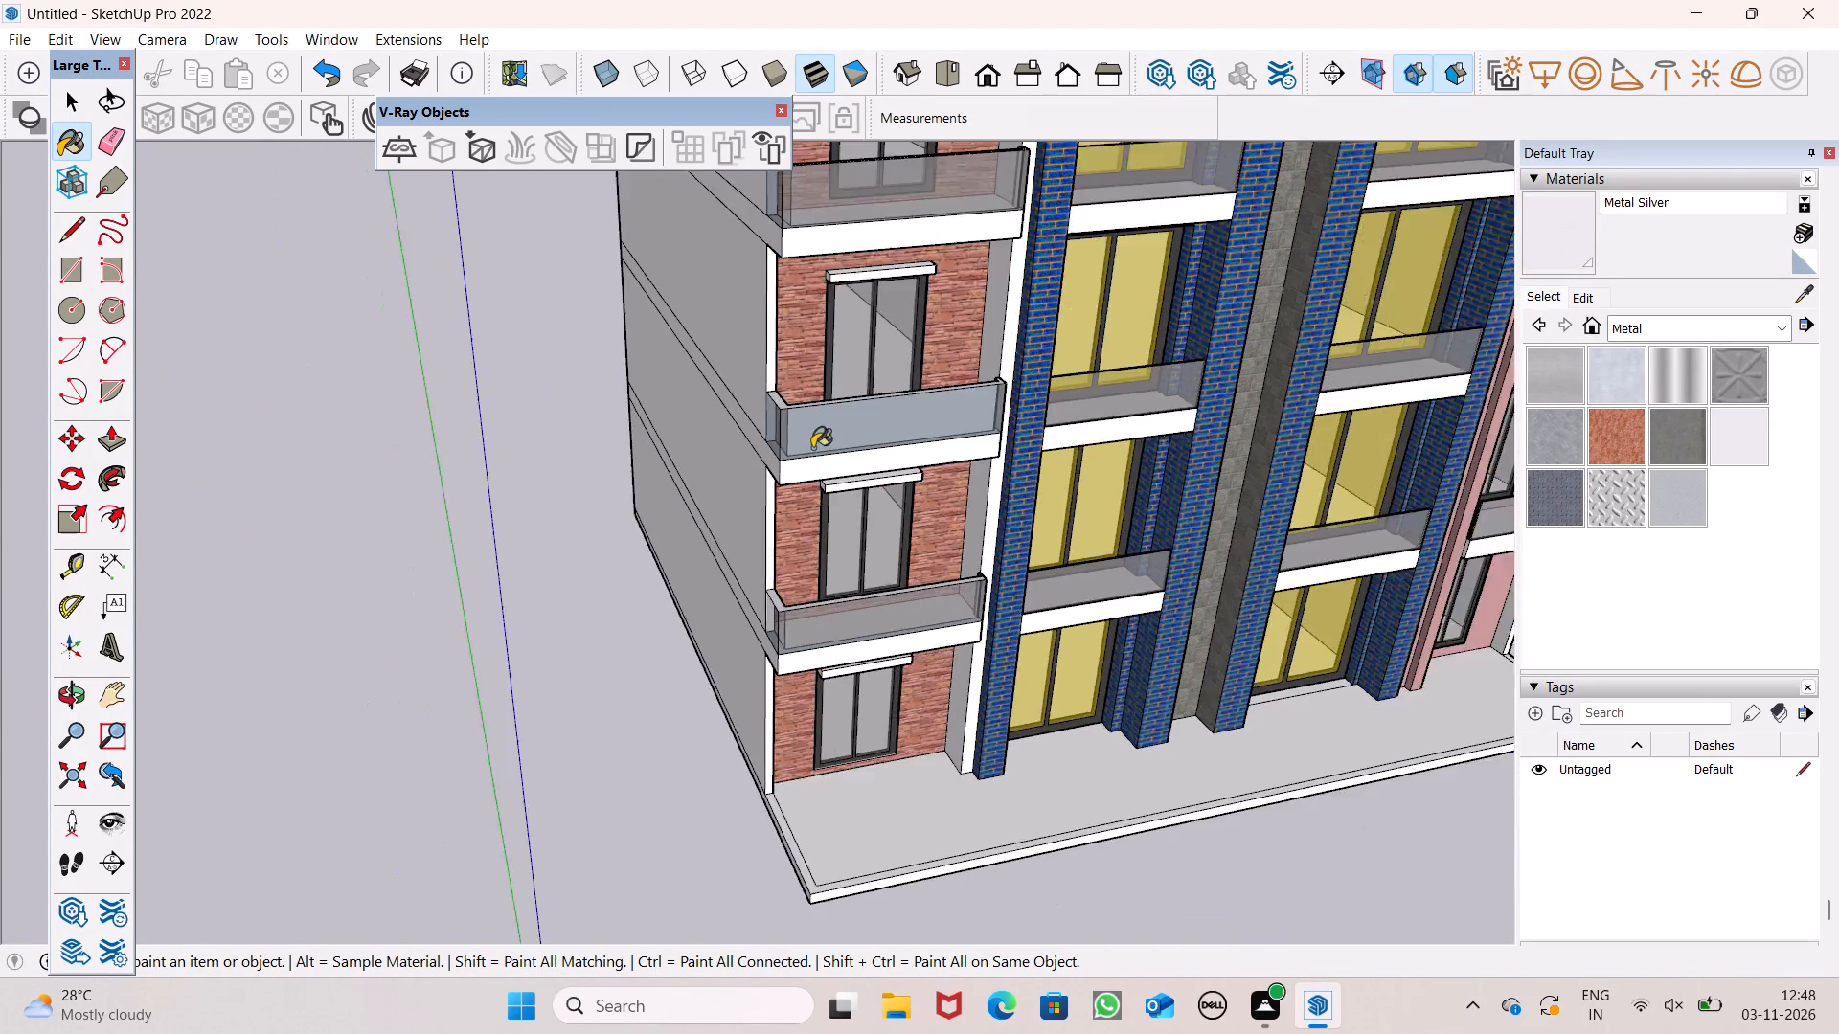
pyautogui.scroll(-4, 812, 448)
pyautogui.scroll(1, 835, 802)
pyautogui.scroll(-7, 650, 750)
pyautogui.scroll(9, 1002, 550)
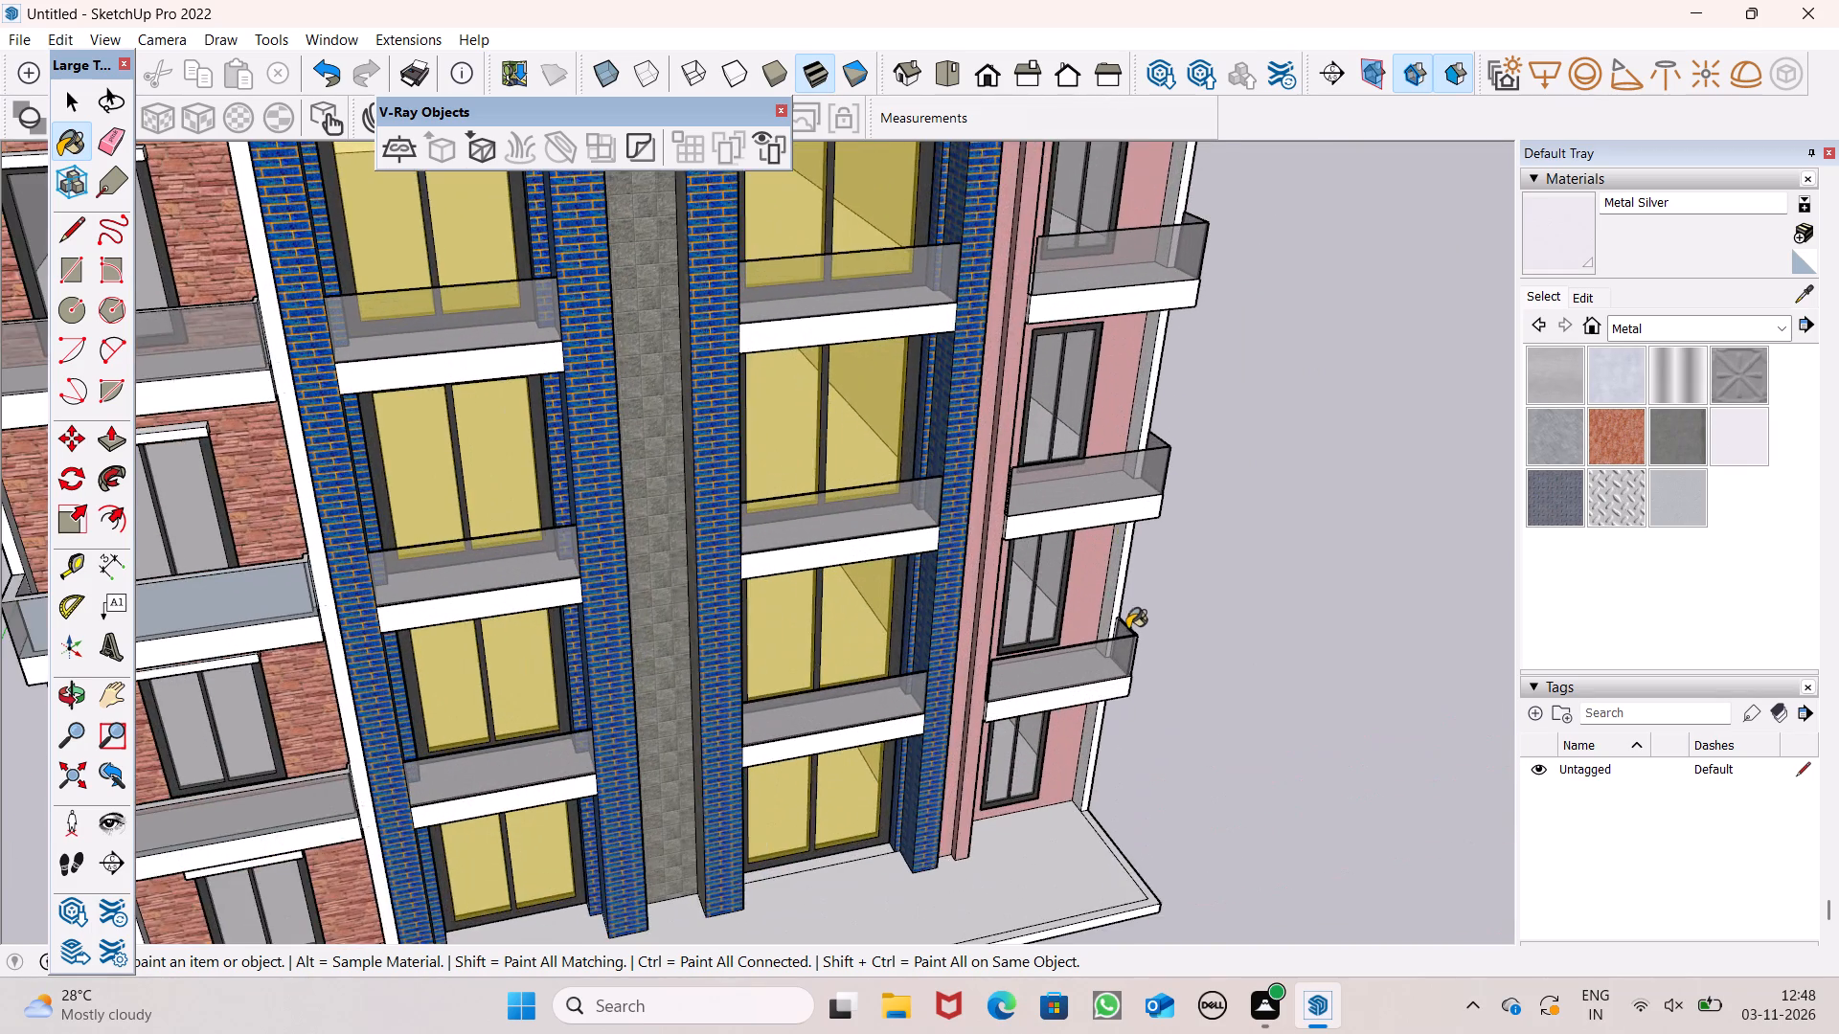
pyautogui.scroll(15, 1129, 632)
pyautogui.click(1148, 641)
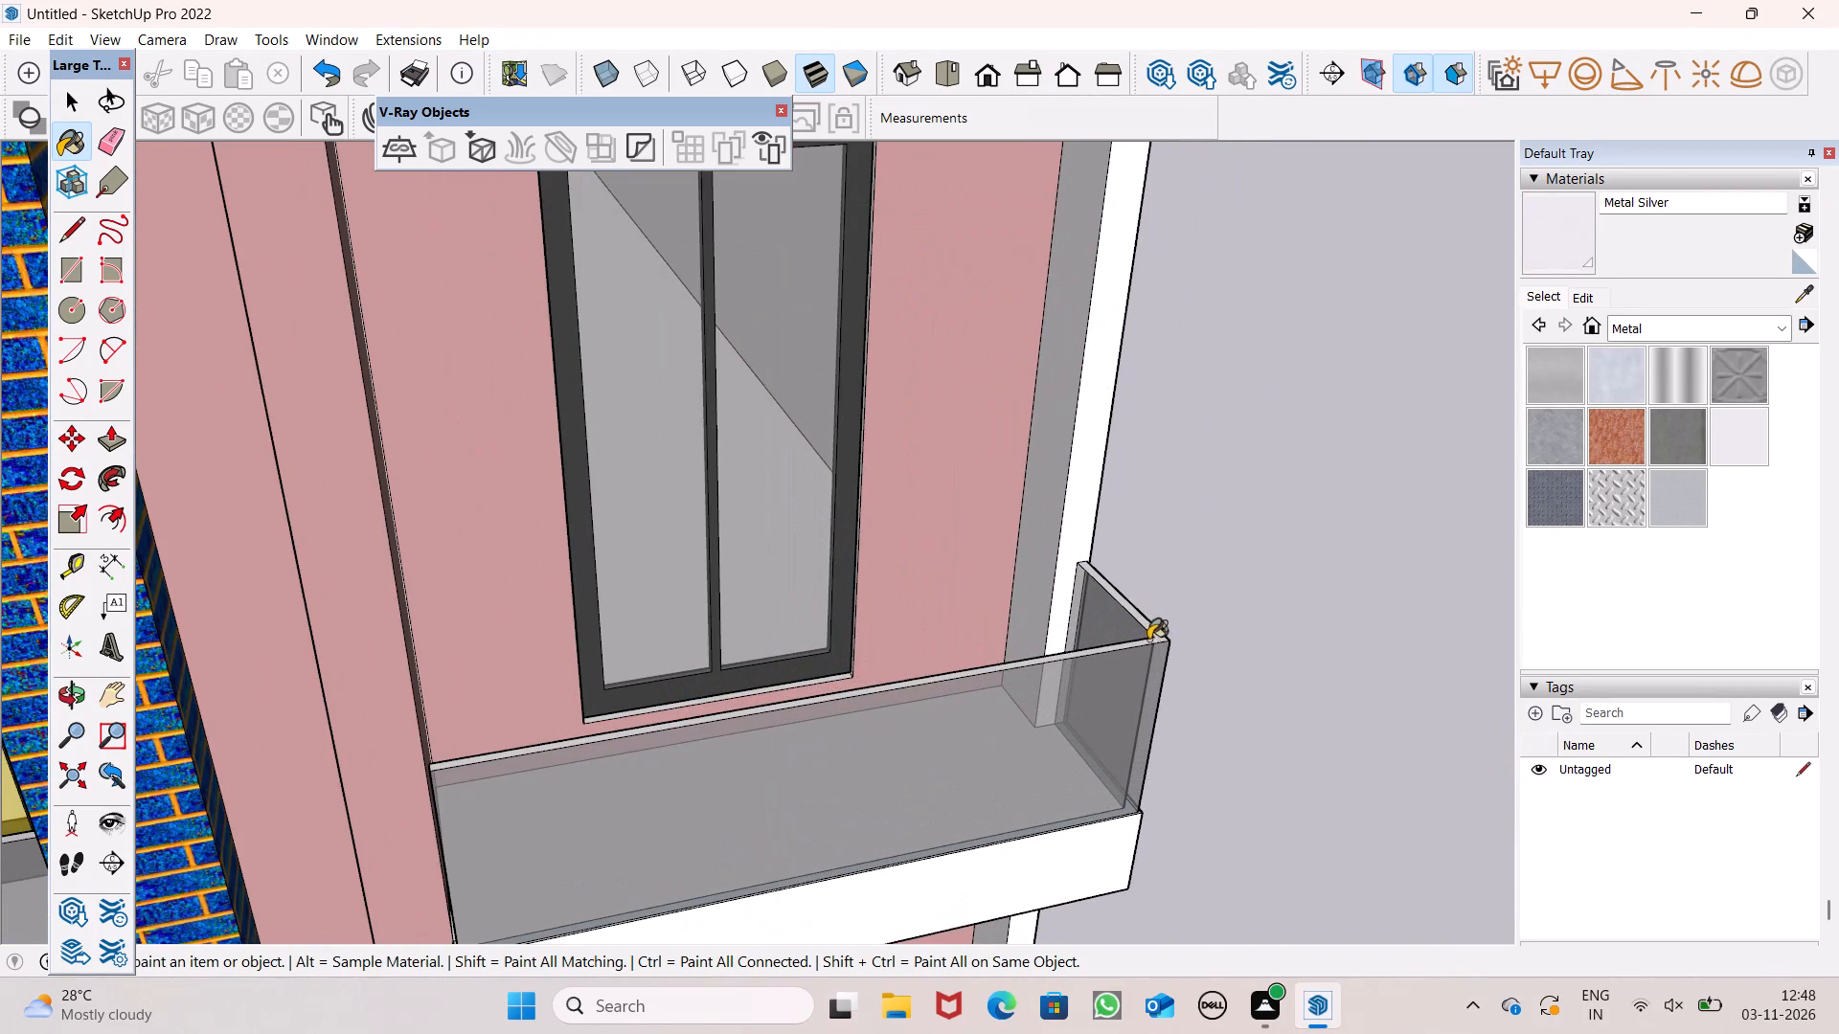
# Paint the parapet's top edge on the pink facade's second balcony from the bottom with Metal Silver.
pyautogui.scroll(-3, 1148, 652)
pyautogui.scroll(1, 1144, 663)
pyautogui.scroll(-4, 1143, 664)
pyautogui.scroll(-9, 1062, 608)
pyautogui.scroll(16, 1089, 441)
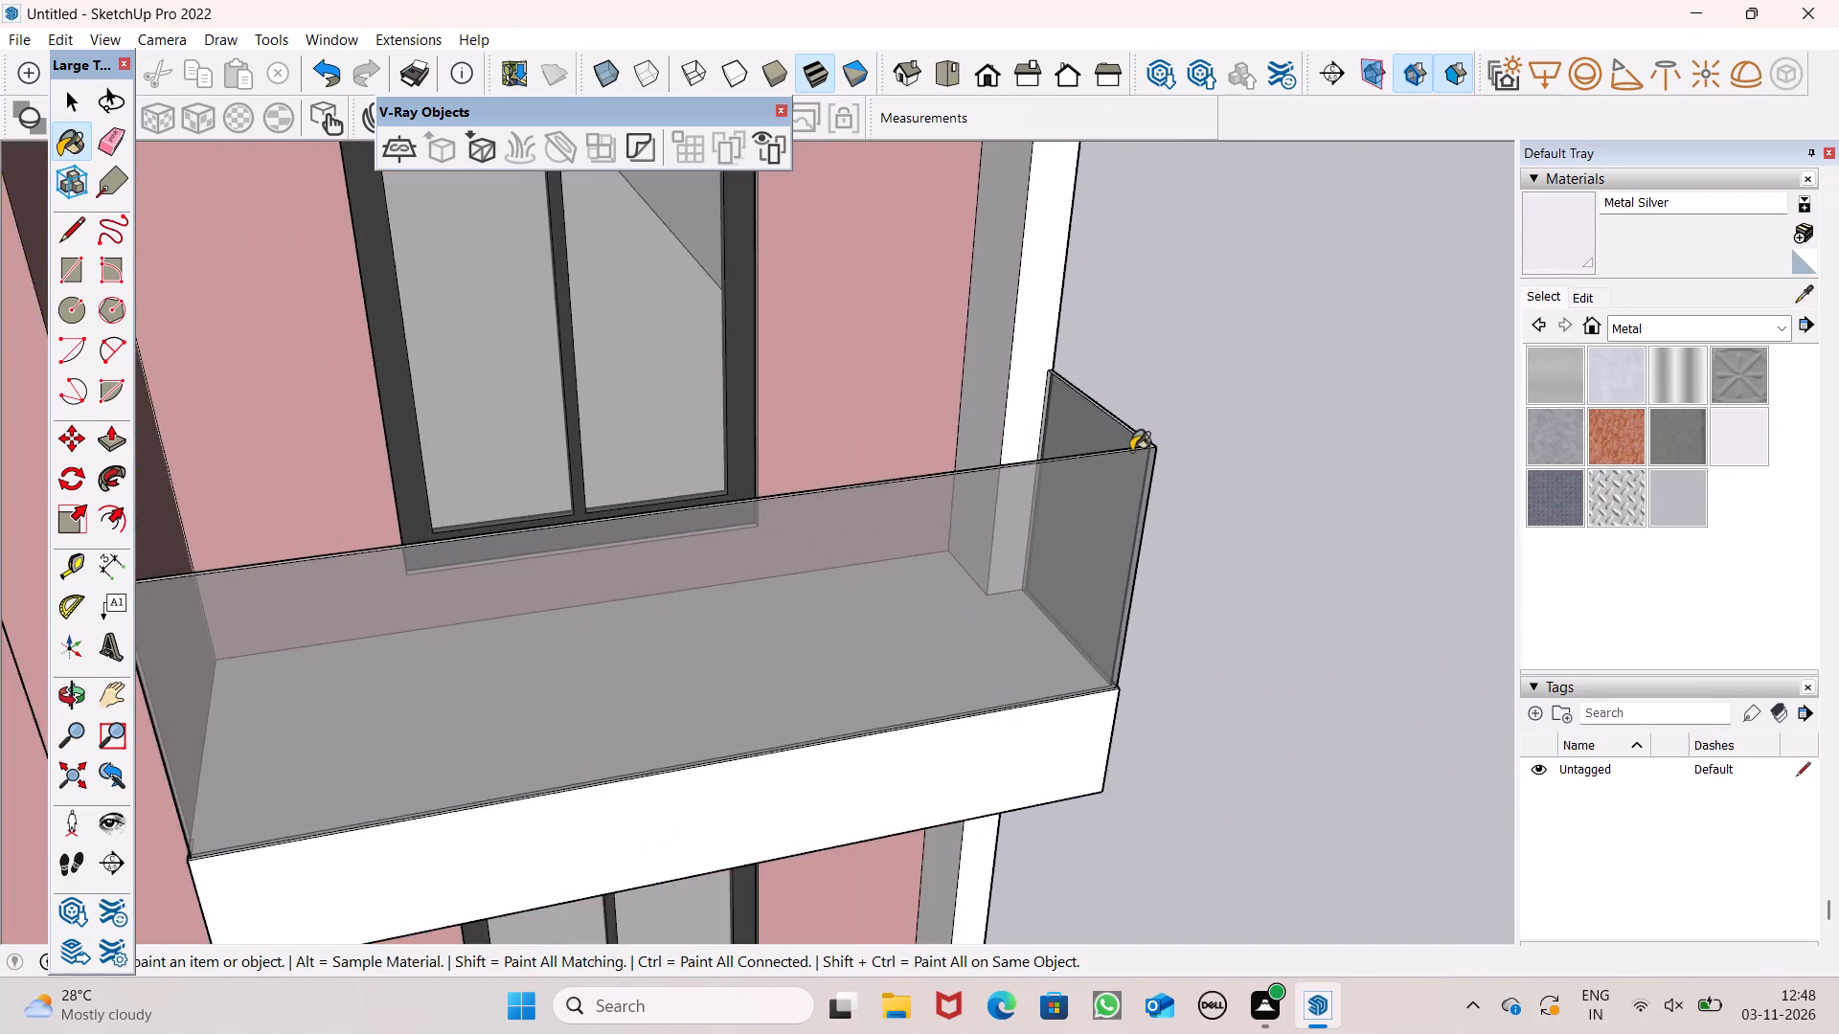
pyautogui.scroll(7, 1131, 453)
pyautogui.click(1177, 440)
# Paint the parapet's top edge on the pink facade's second balcony from the top with Metal Silver.
pyautogui.scroll(-8, 1112, 589)
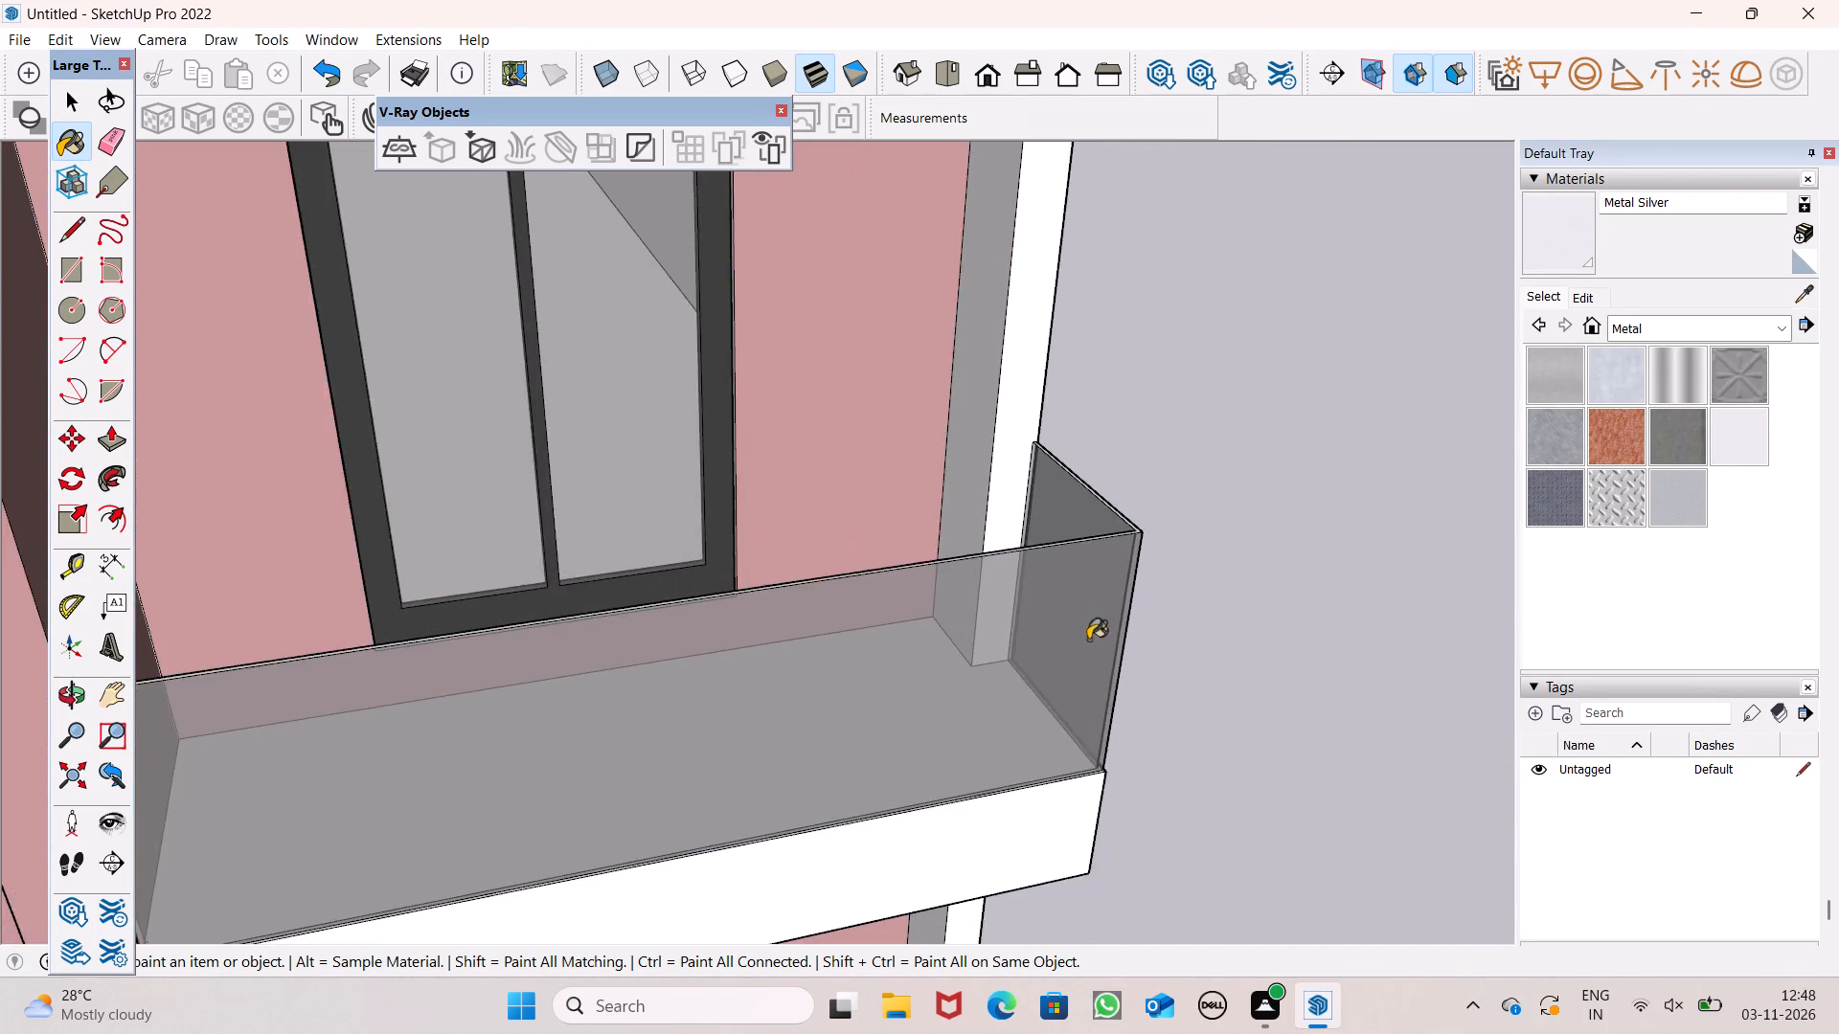
pyautogui.scroll(-7, 1066, 628)
pyautogui.moveTo(1078, 623); pyautogui.dragTo(961, 780, button='middle')
pyautogui.scroll(1, 965, 778)
pyautogui.scroll(-6, 921, 718)
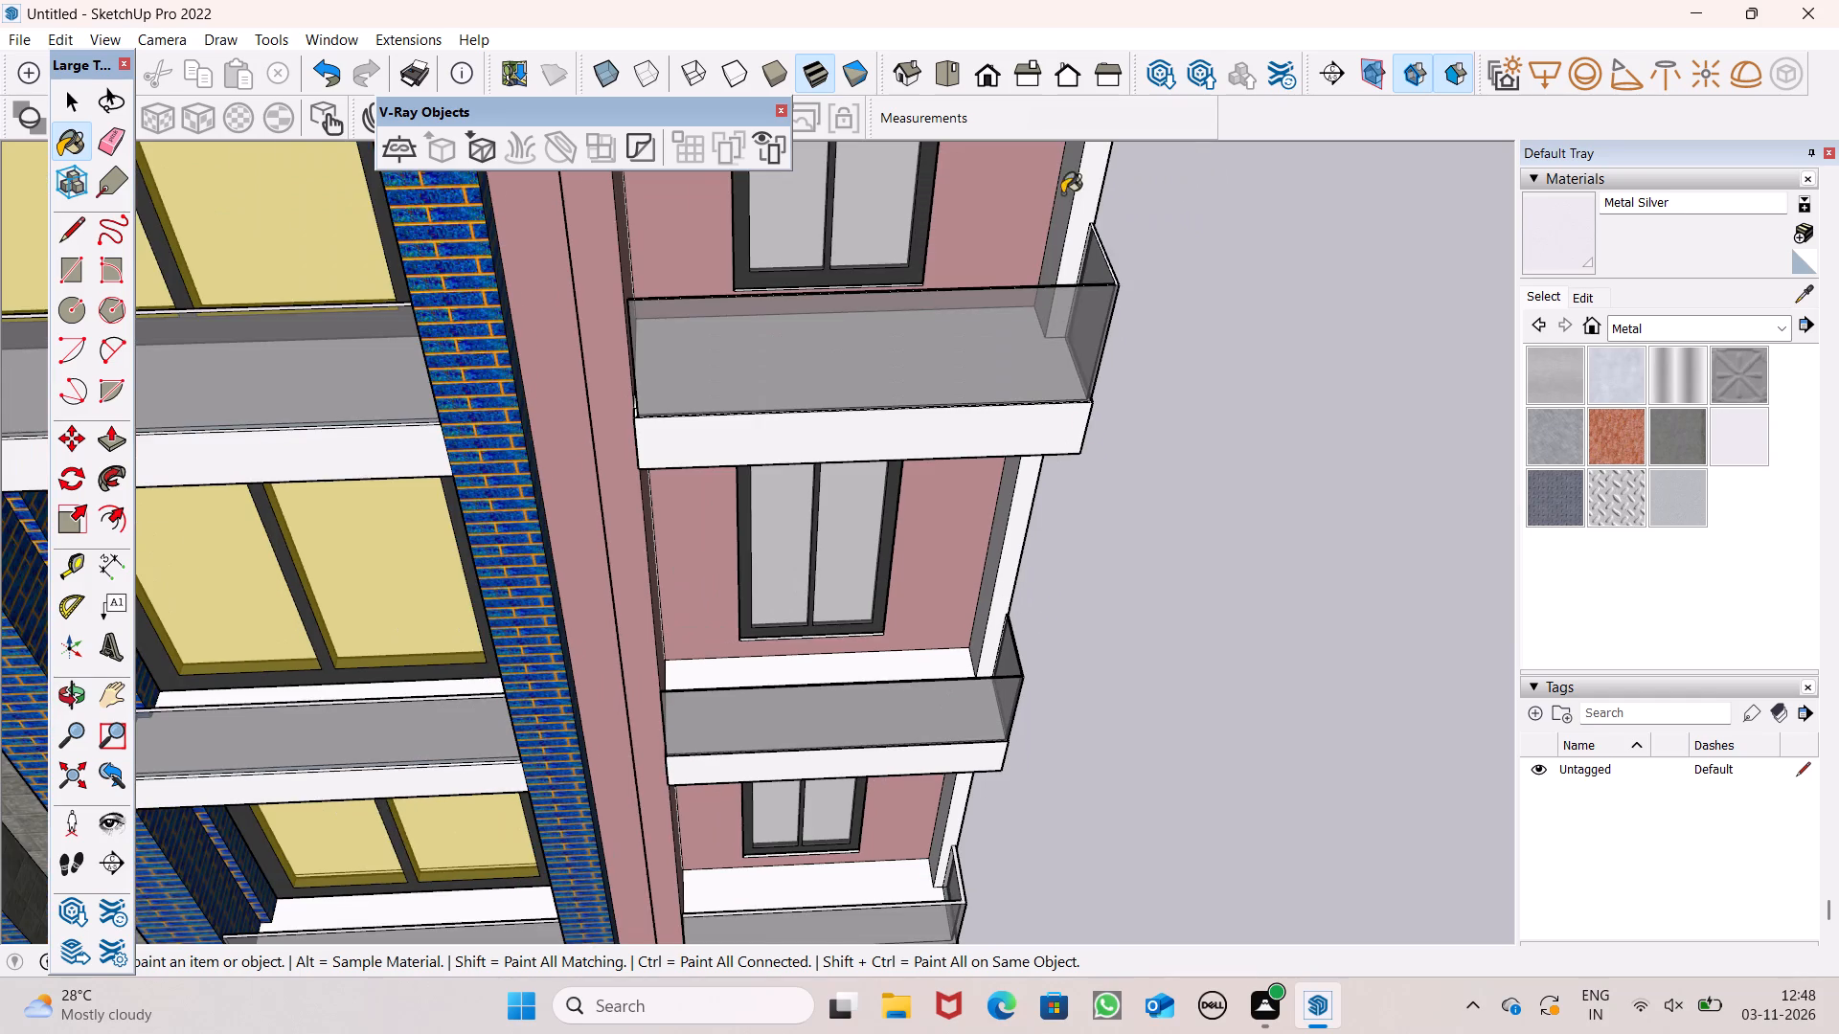
pyautogui.scroll(8, 1067, 192)
pyautogui.scroll(8, 1205, 327)
pyautogui.scroll(-7, 1168, 456)
pyautogui.scroll(3, 1111, 464)
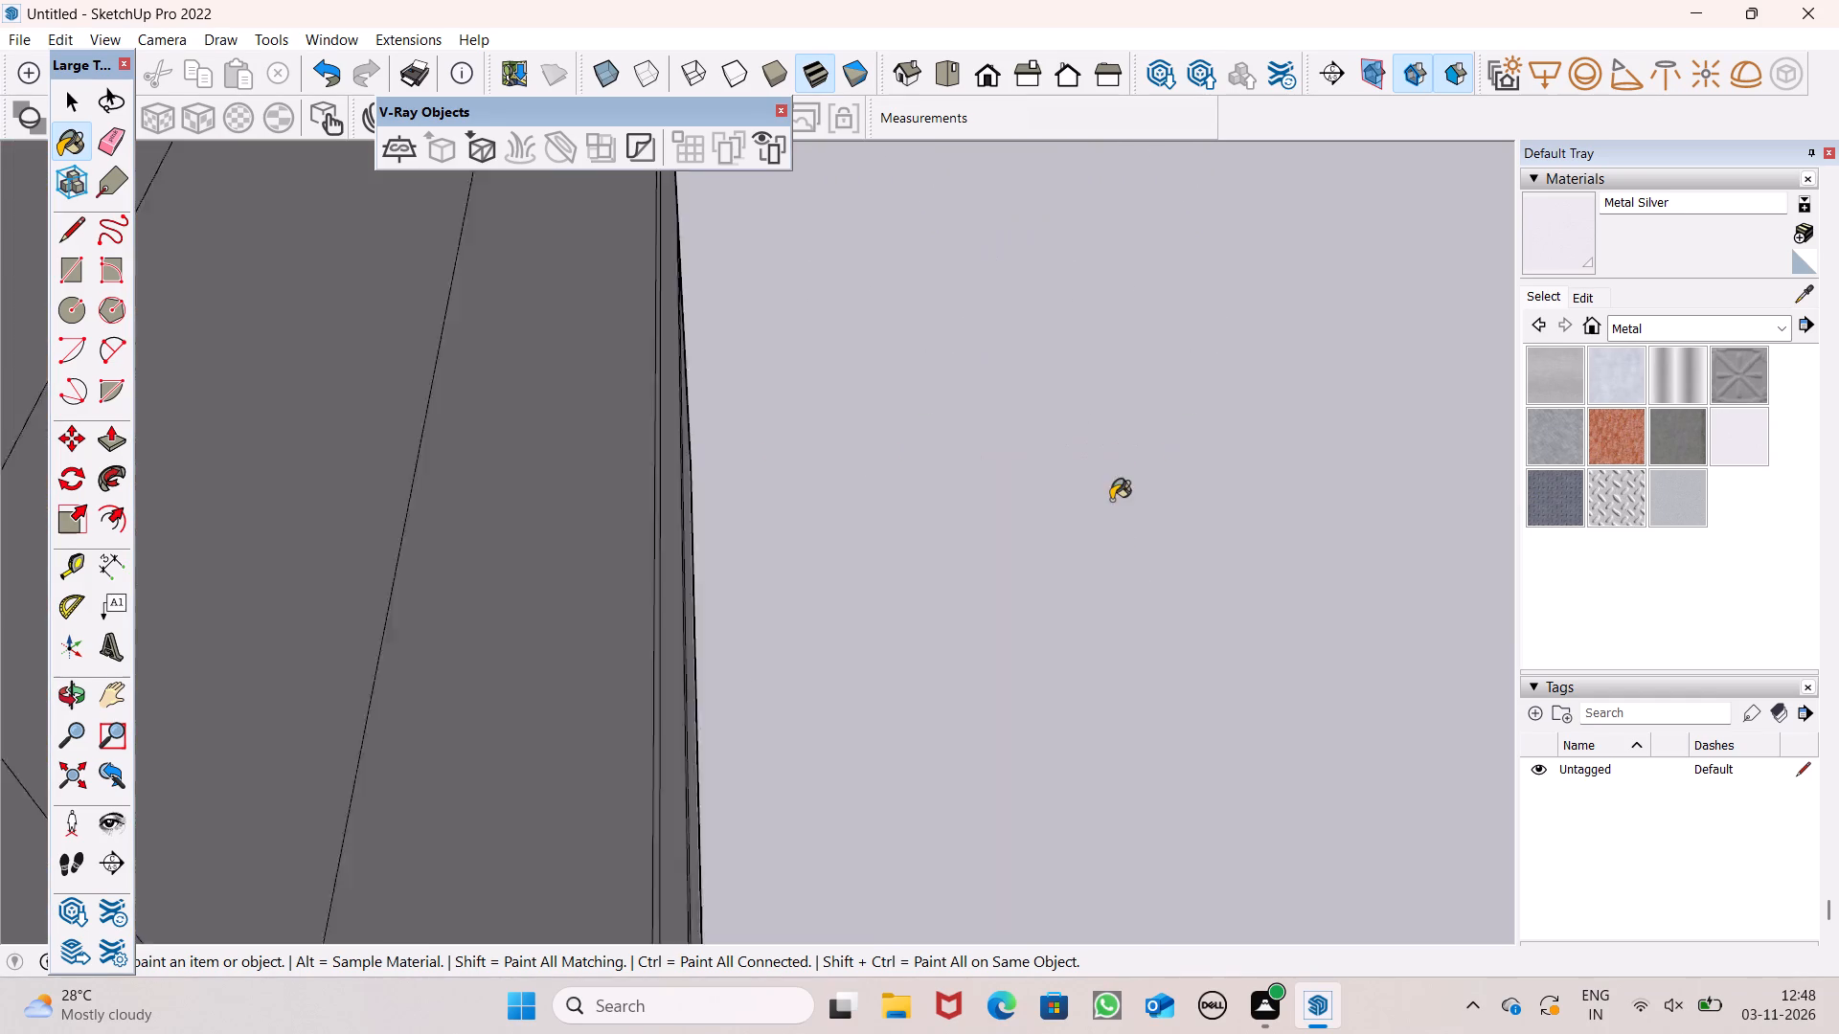
pyautogui.scroll(2, 1111, 500)
pyautogui.scroll(-5, 1103, 519)
pyautogui.click(1077, 562)
pyautogui.scroll(-15, 1095, 579)
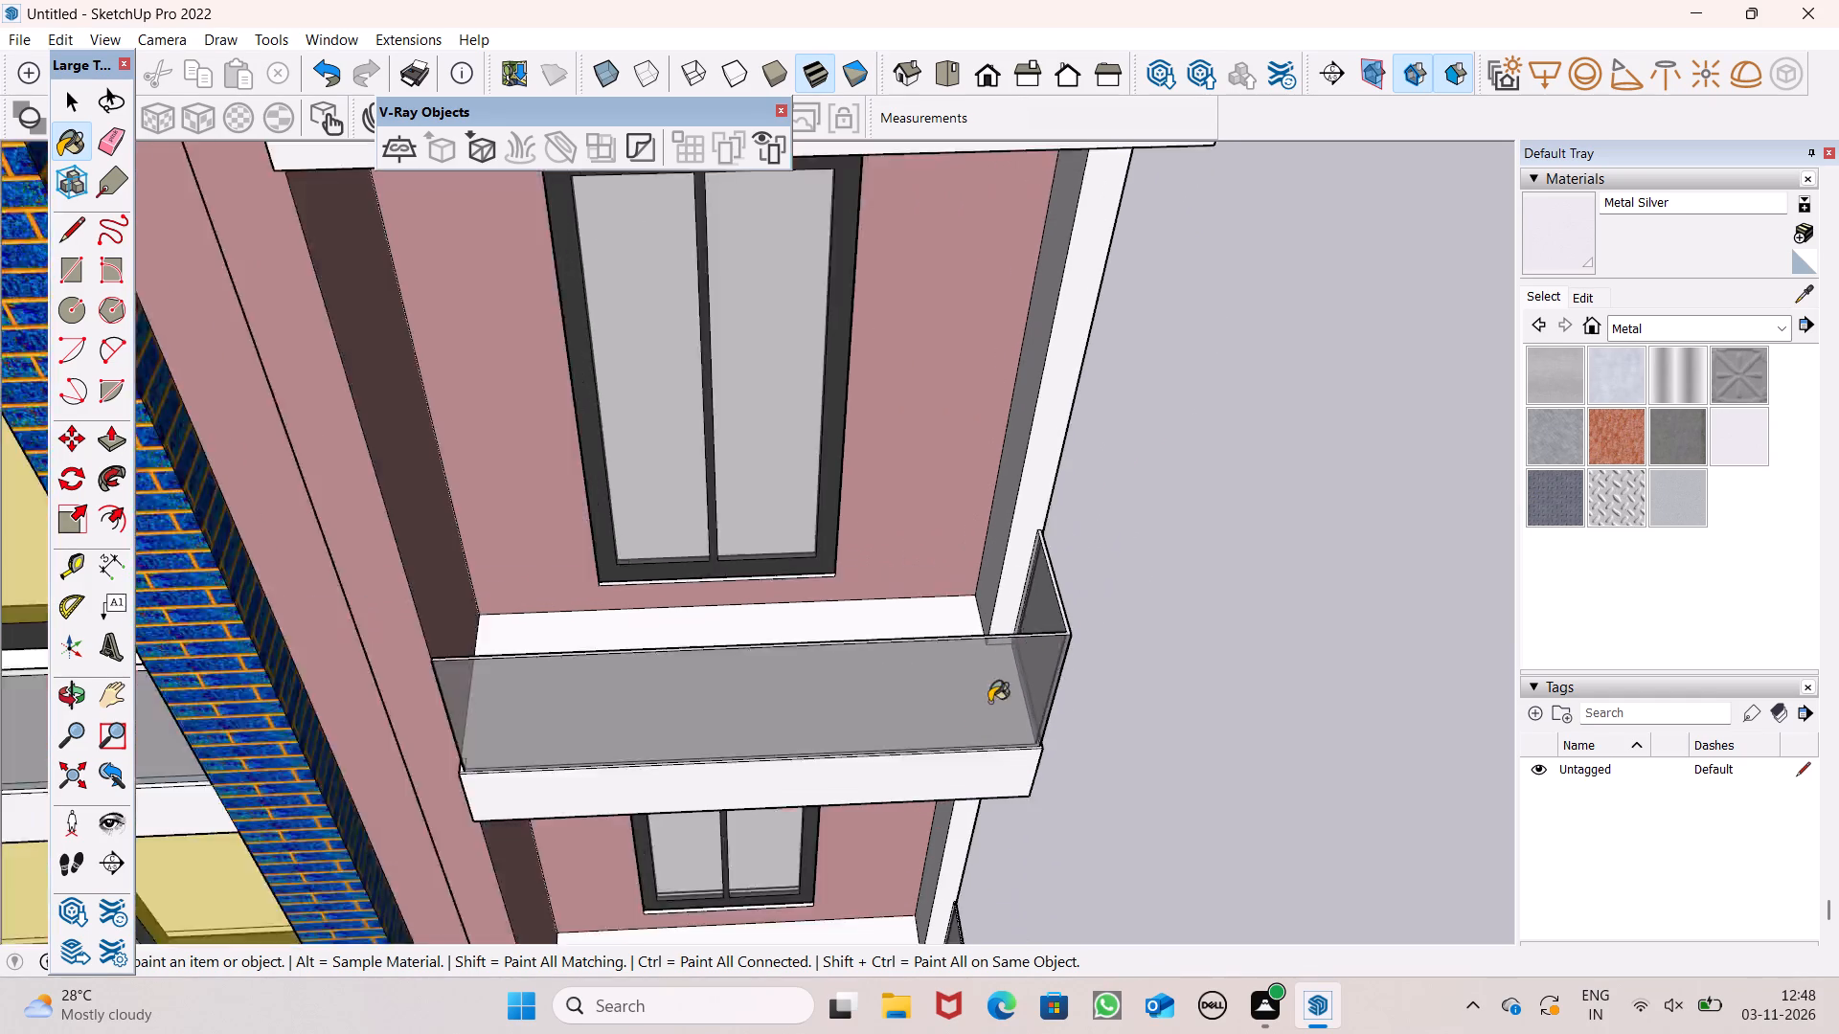
pyautogui.scroll(-2, 989, 702)
pyautogui.scroll(1, 966, 738)
pyautogui.scroll(-8, 959, 716)
pyautogui.scroll(14, 1047, 451)
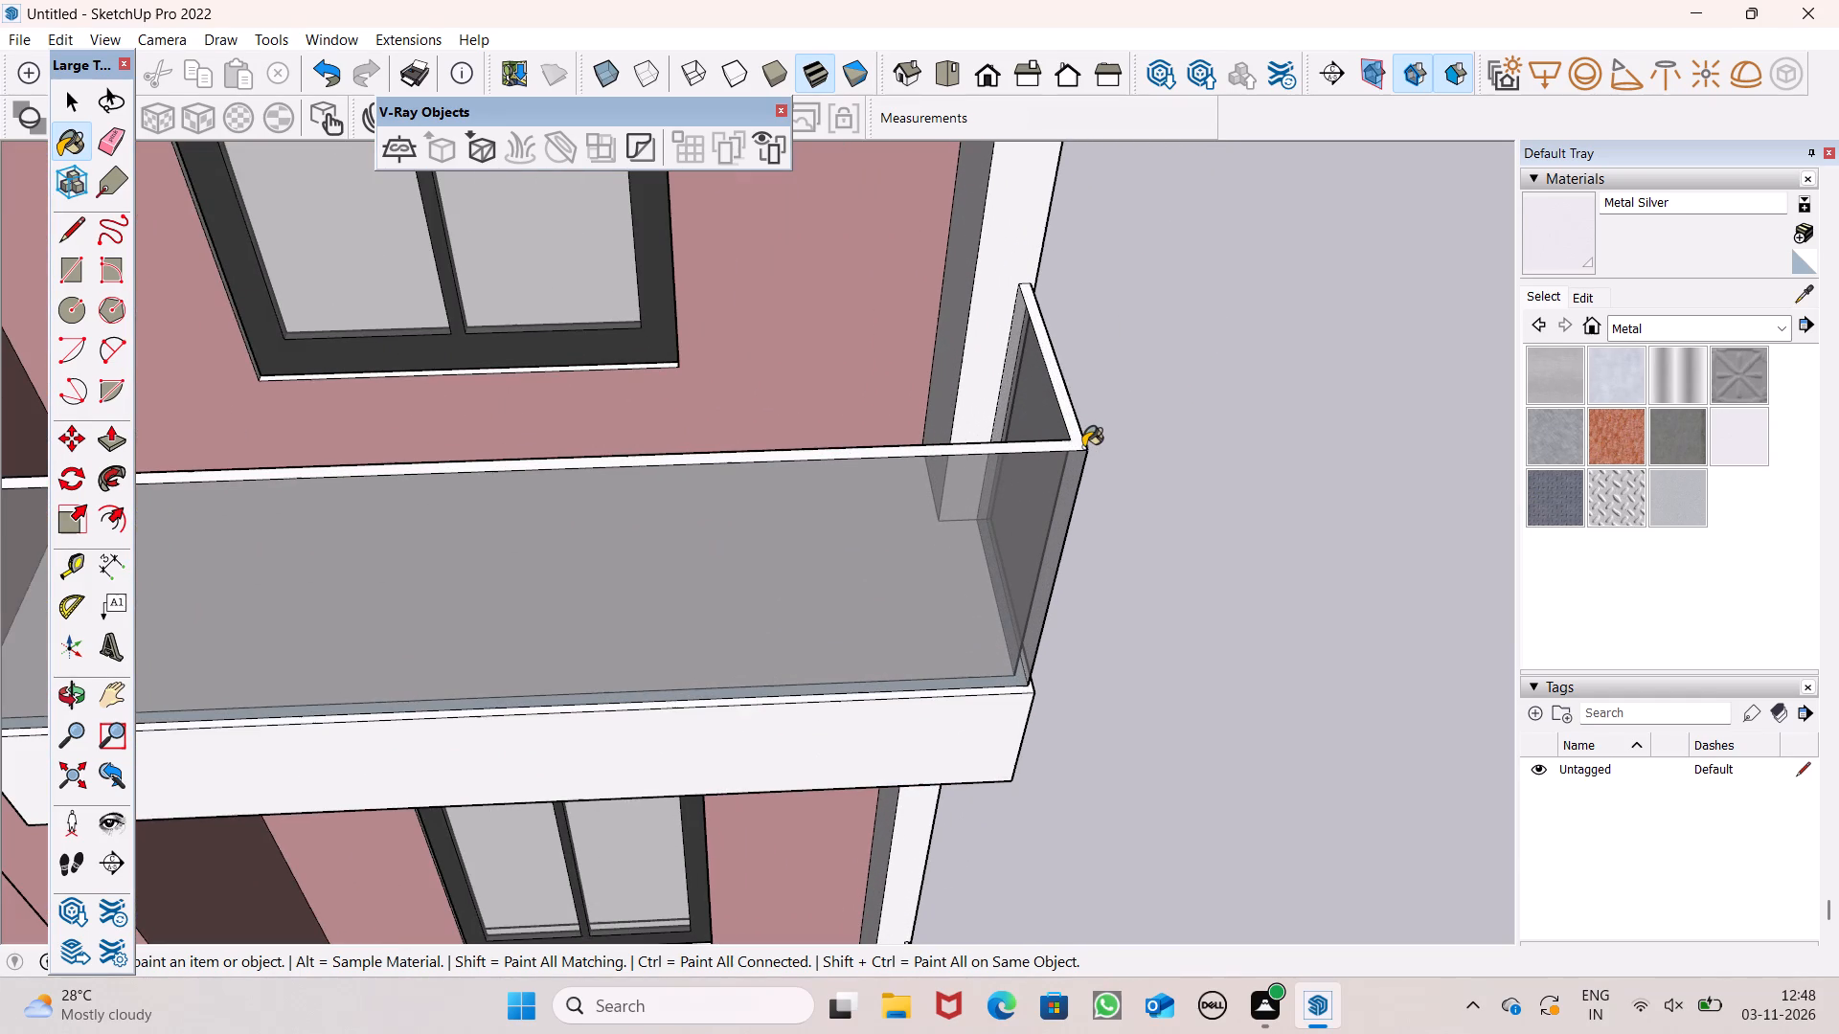
pyautogui.click(1082, 440)
# Paint only the parapet's top edge on the pink facade's top balcony with Metal Silver, undoing any stray fill.
pyautogui.scroll(-9, 1071, 513)
pyautogui.scroll(9, 1083, 524)
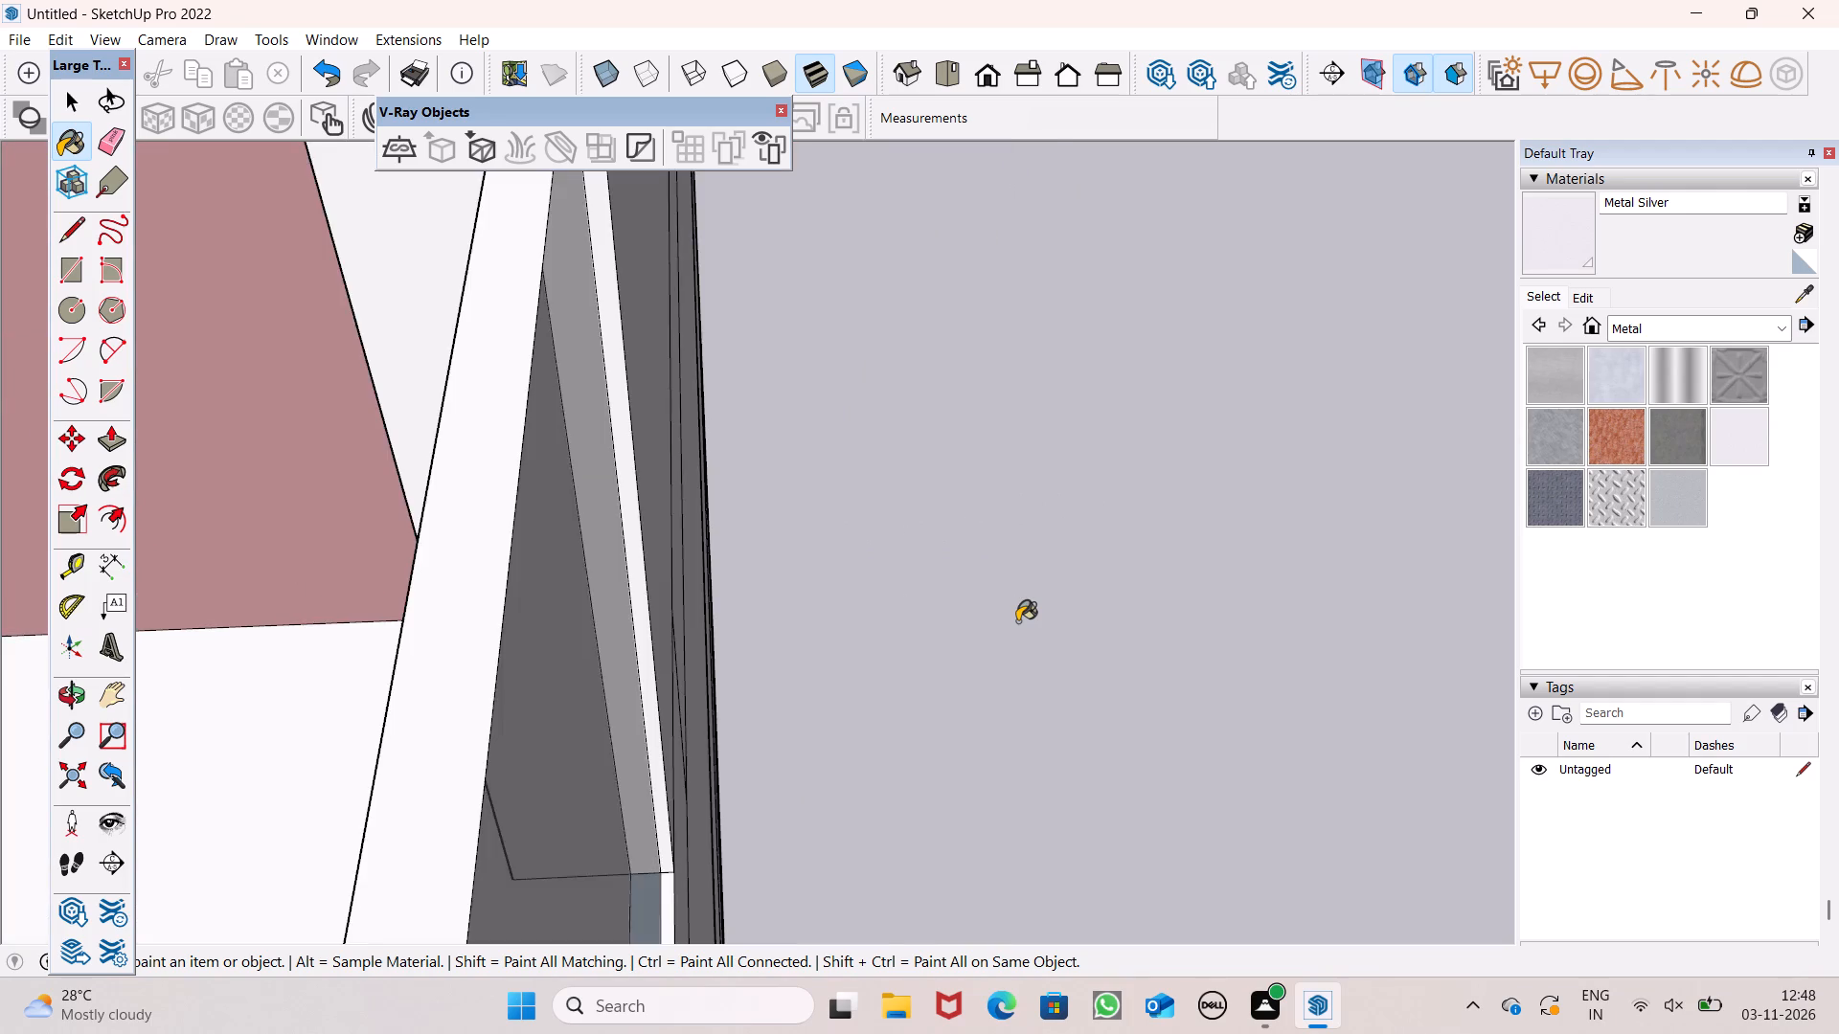
pyautogui.scroll(-6, 1017, 621)
pyautogui.scroll(6, 1012, 636)
pyautogui.scroll(-4, 921, 653)
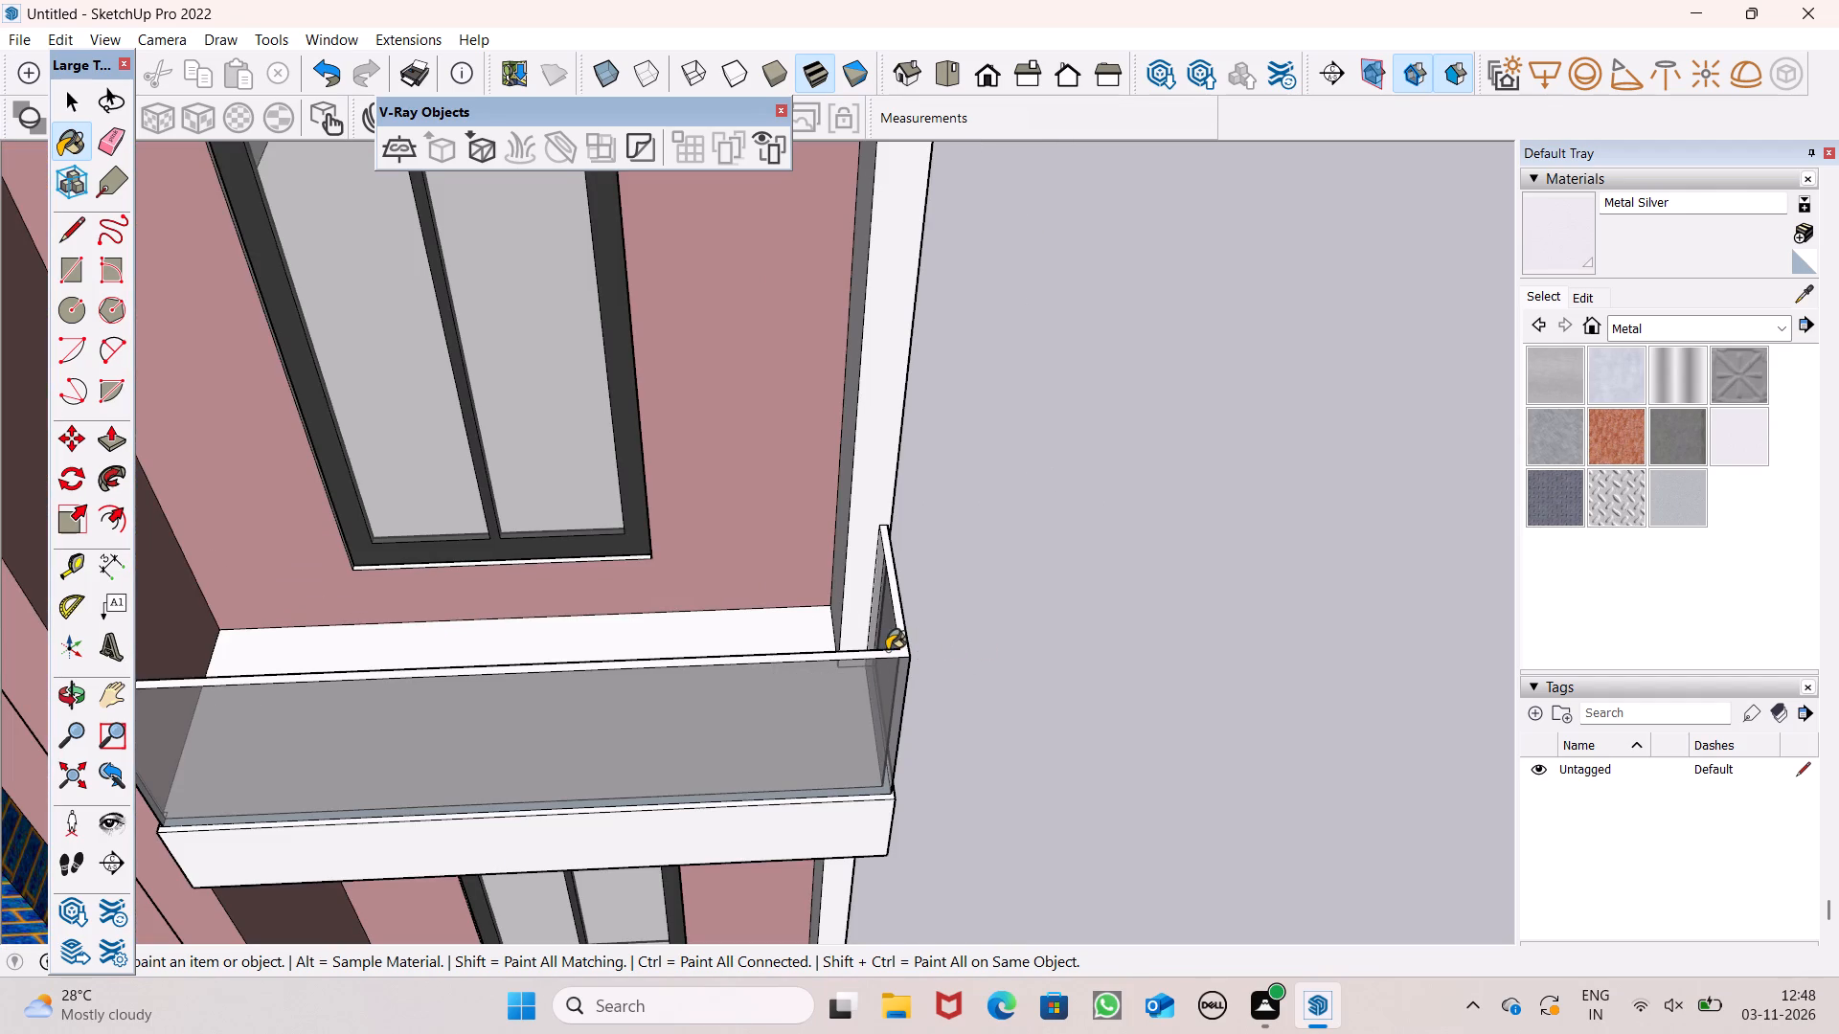
pyautogui.click(892, 662)
pyautogui.scroll(-7, 1035, 669)
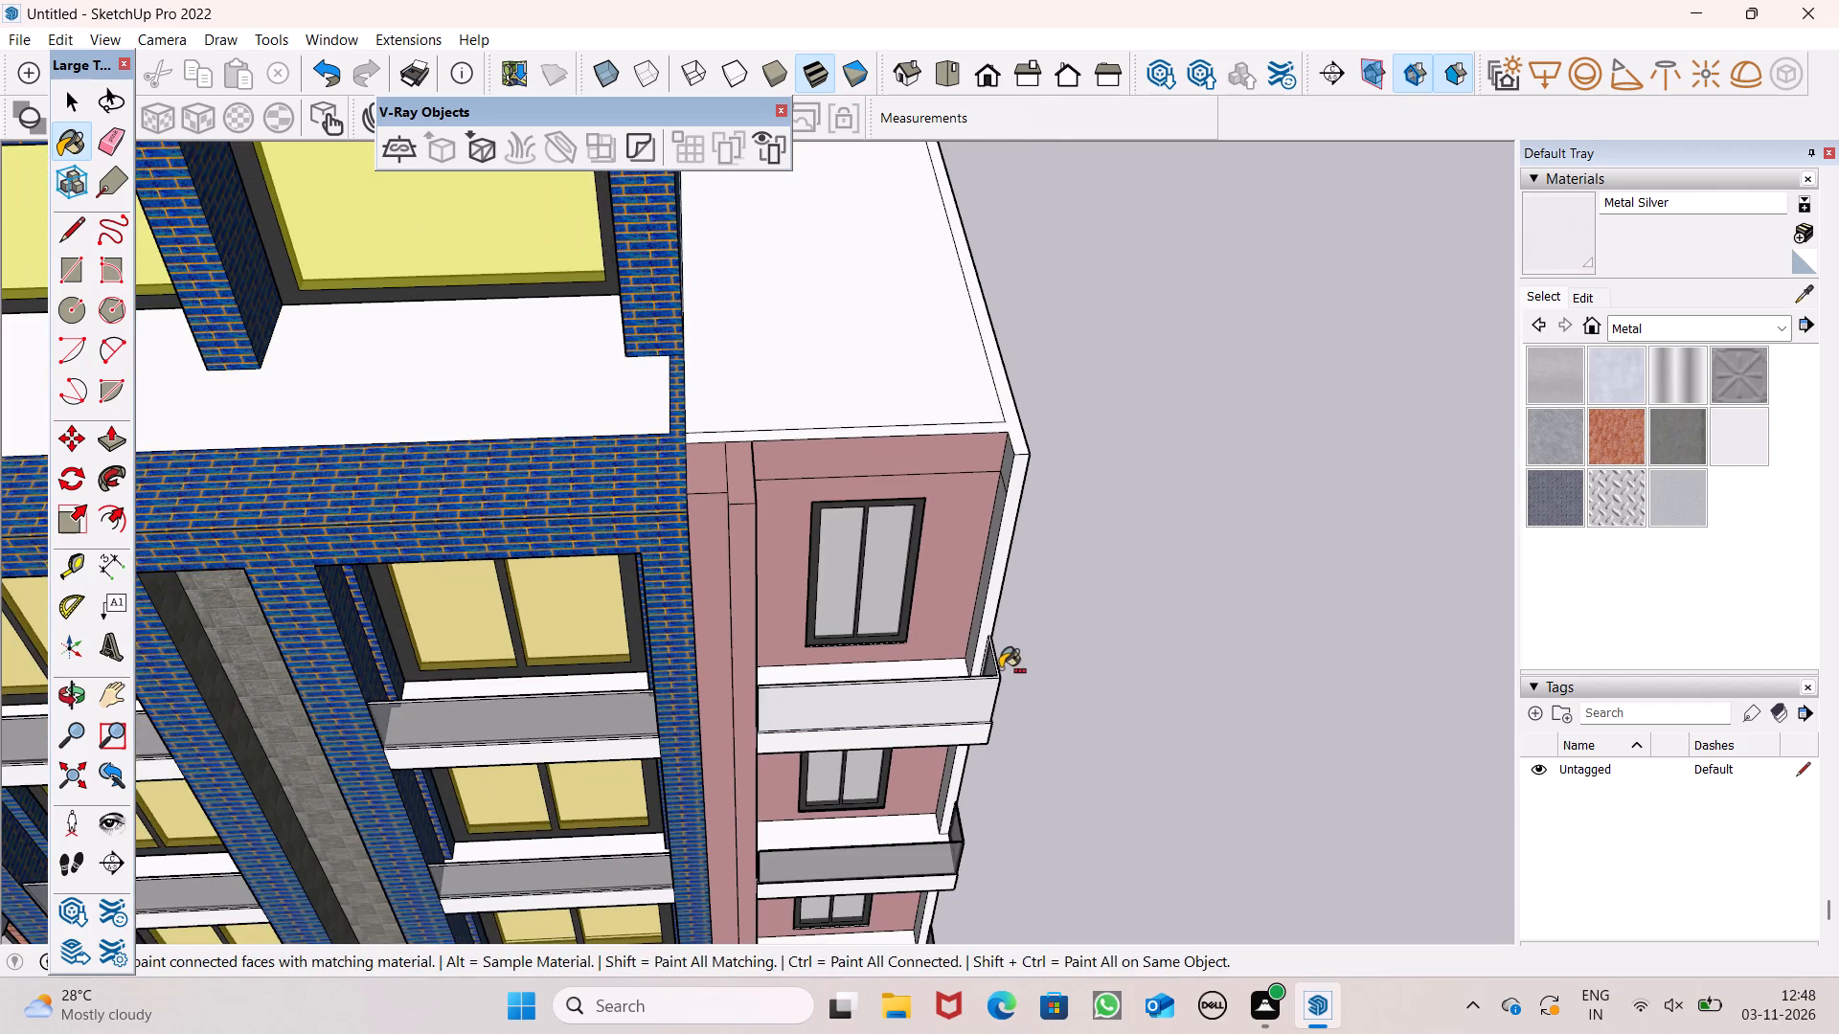
pyautogui.hotkey('ctrl', 'z')
pyautogui.scroll(13, 1003, 669)
pyautogui.click(1012, 731)
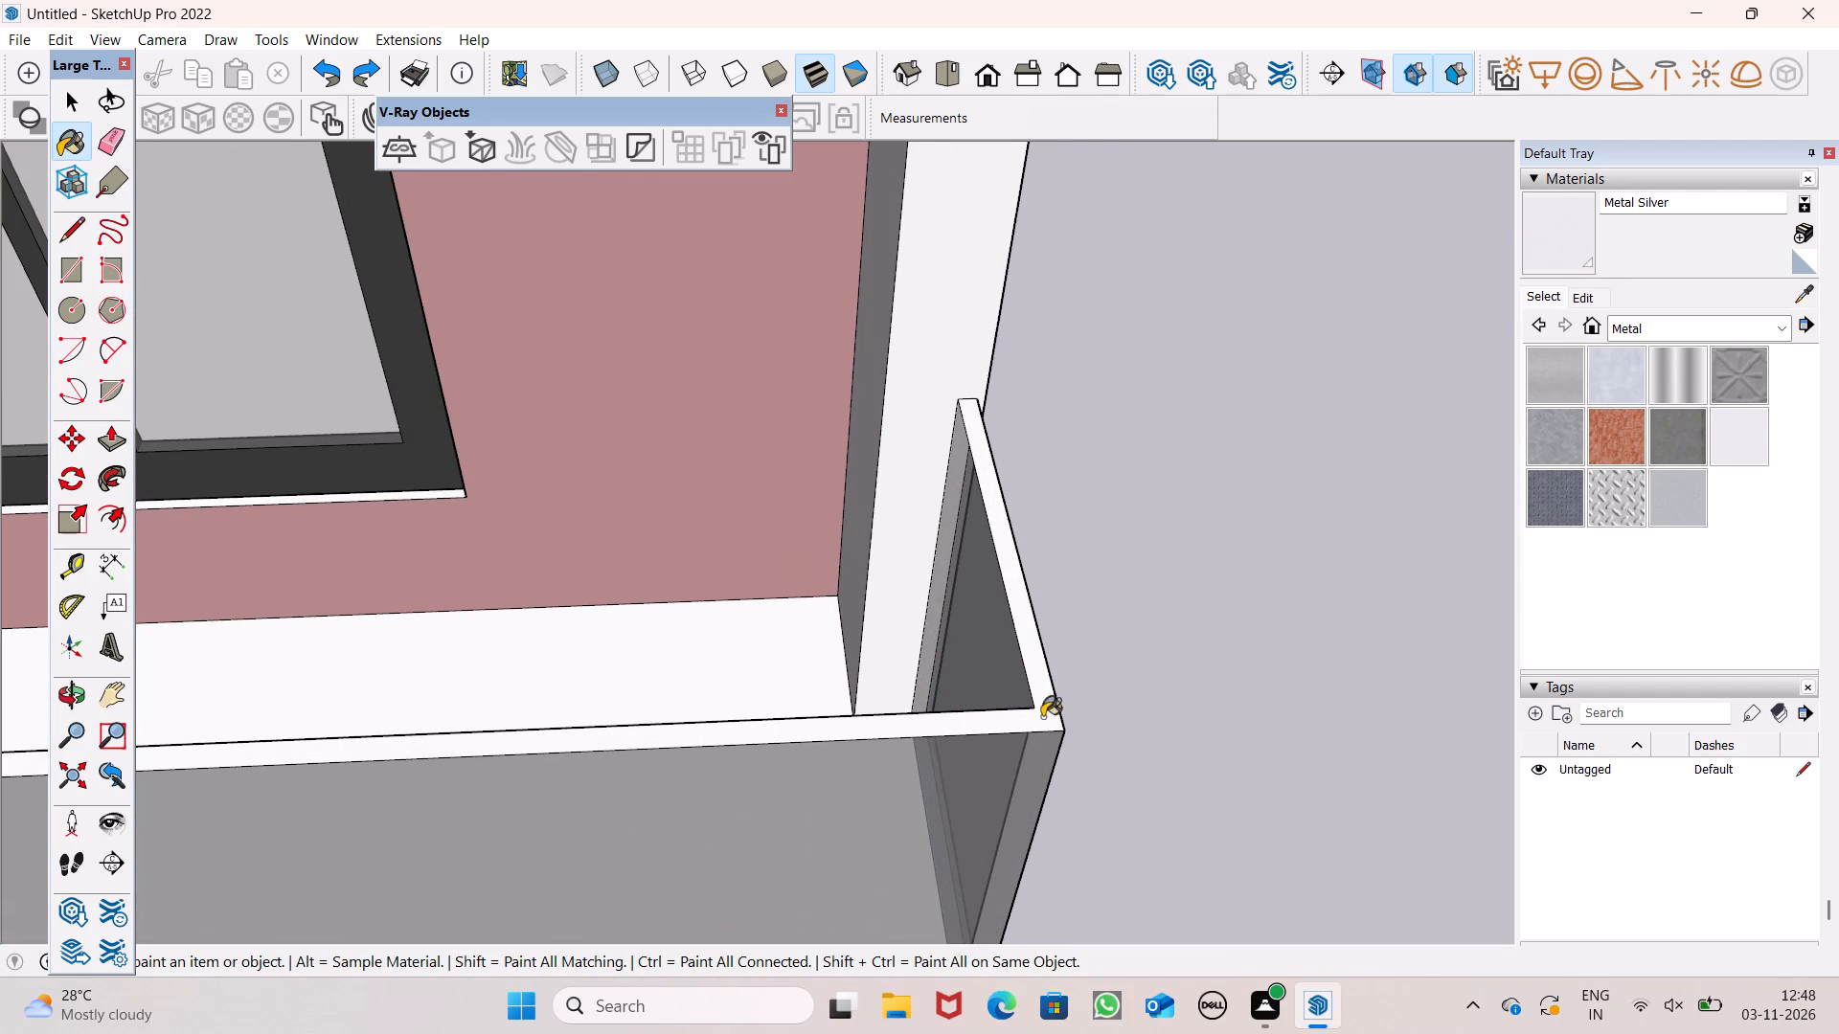
# Choose Brick Colored Blue from Brick, Cladding and Siding and paint the slab fronts of the blue facade's two top balconies.
pyautogui.scroll(-15, 1053, 729)
pyautogui.scroll(-4, 866, 714)
pyautogui.scroll(-5, 965, 532)
pyautogui.press('space')
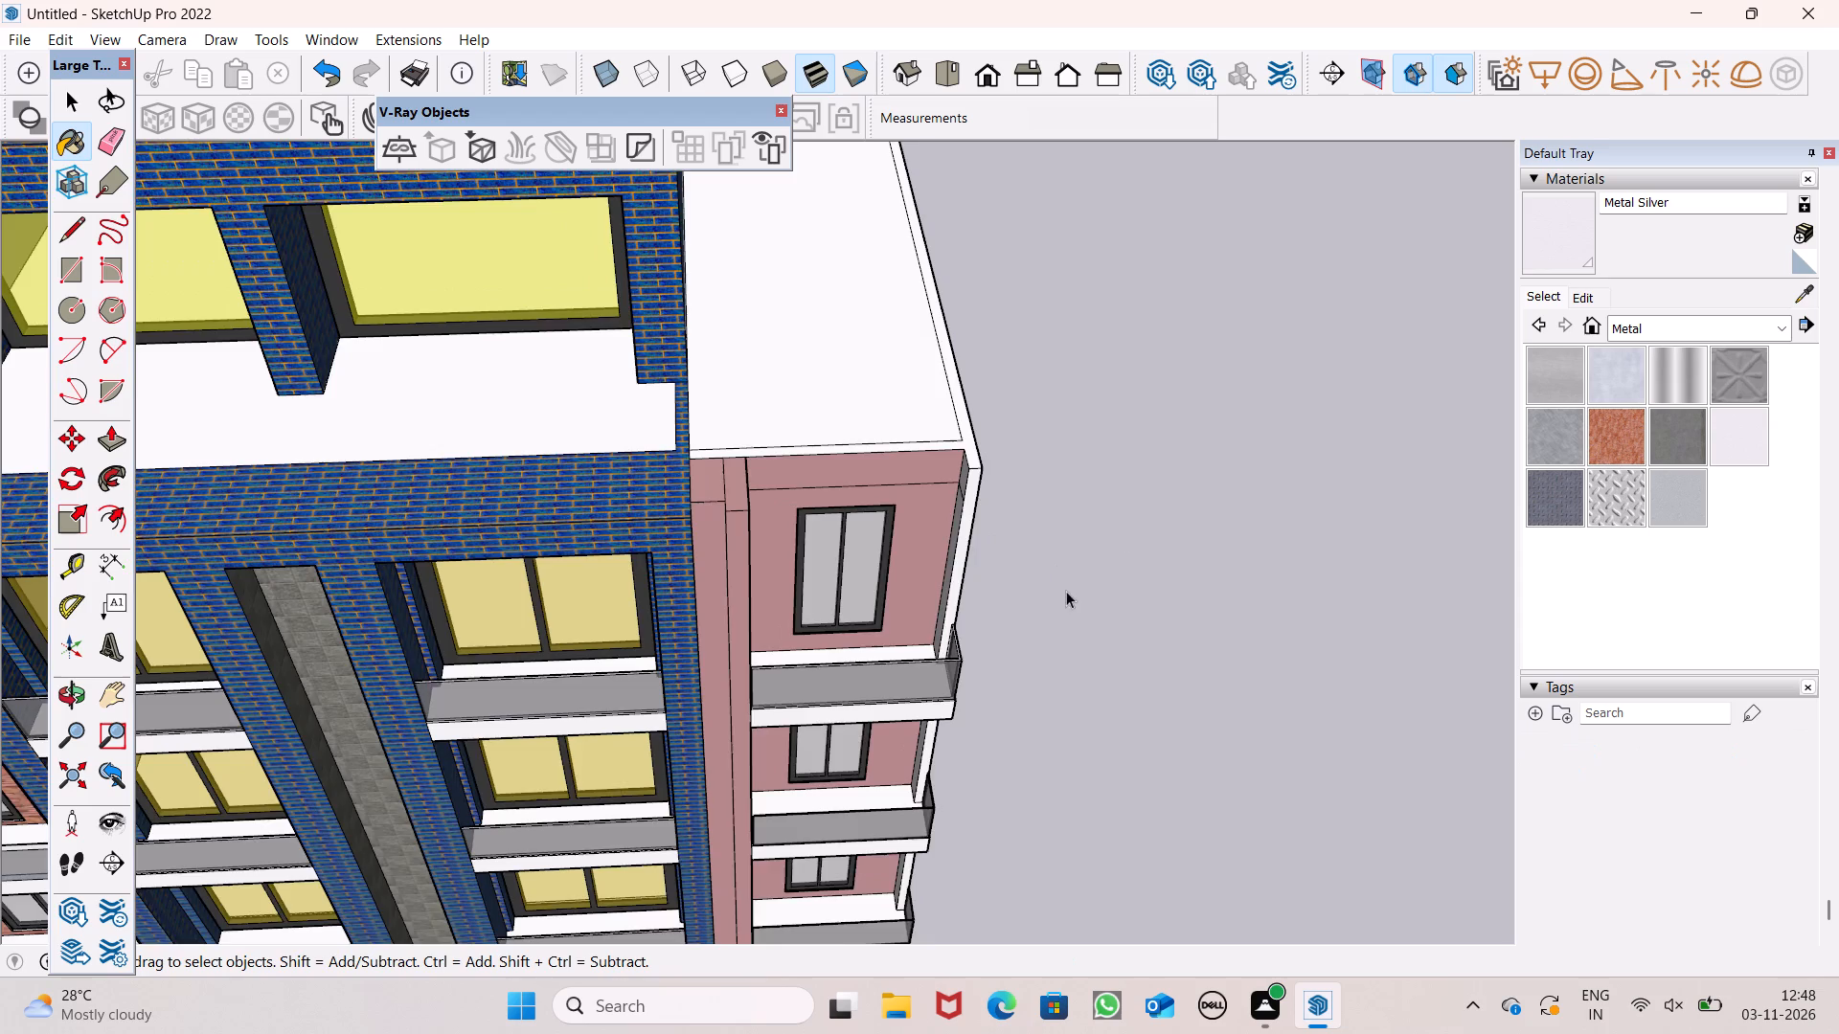
pyautogui.scroll(-6, 1124, 531)
pyautogui.moveTo(1145, 621); pyautogui.dragTo(1028, 261, button='middle')
pyautogui.scroll(-9, 1123, 303)
pyautogui.moveTo(1146, 455); pyautogui.dragTo(1156, 443, button='middle')
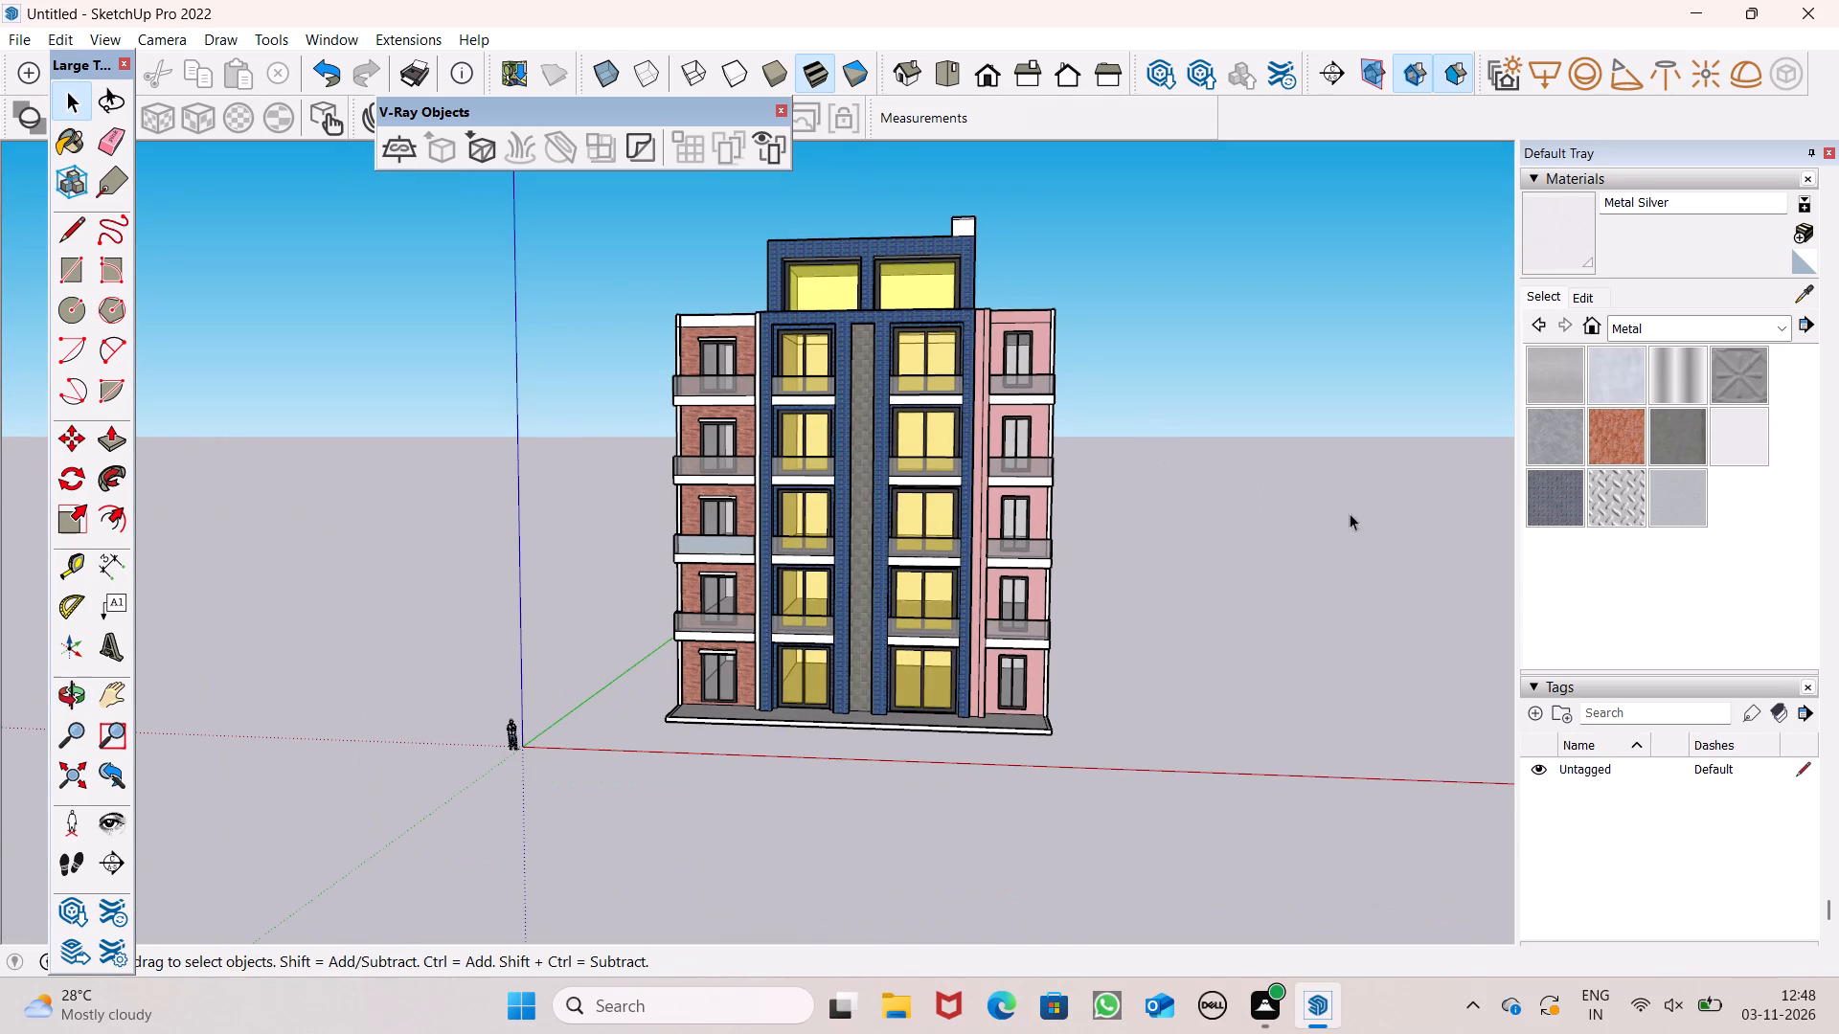
pyautogui.click(1649, 324)
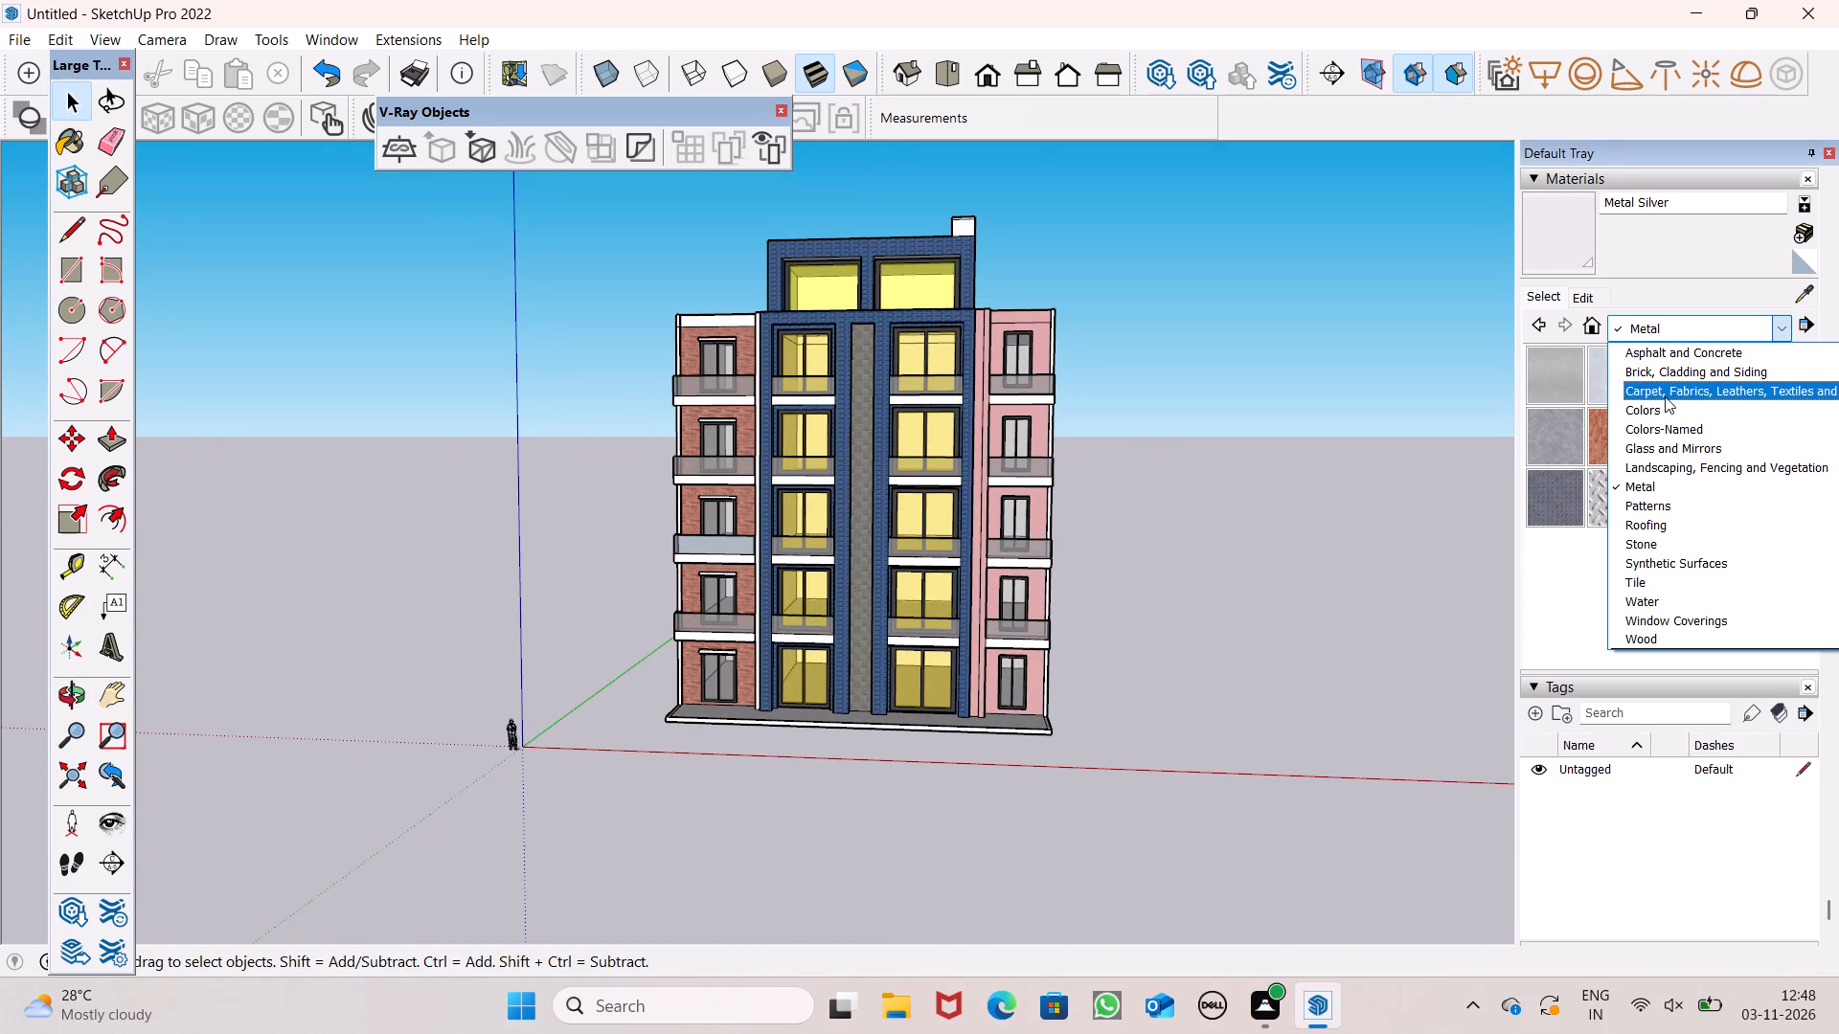
pyautogui.click(1669, 378)
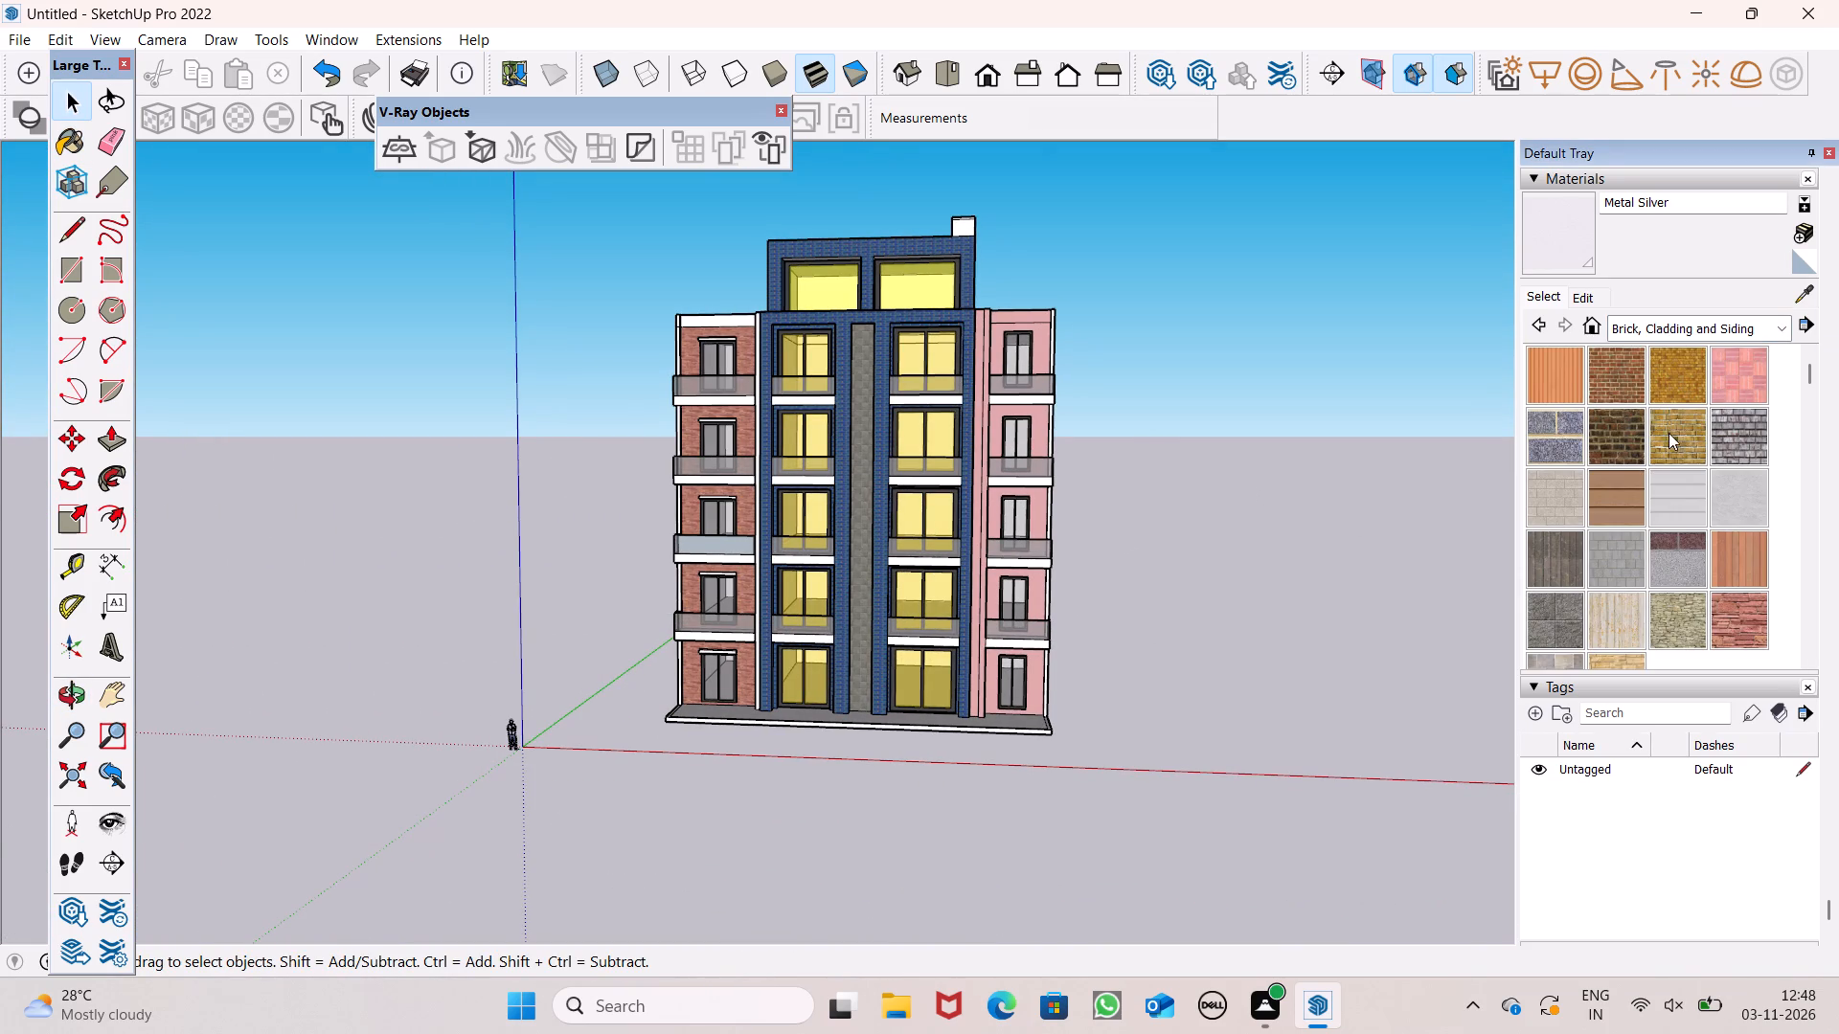
pyautogui.click(1564, 416)
pyautogui.scroll(8, 850, 459)
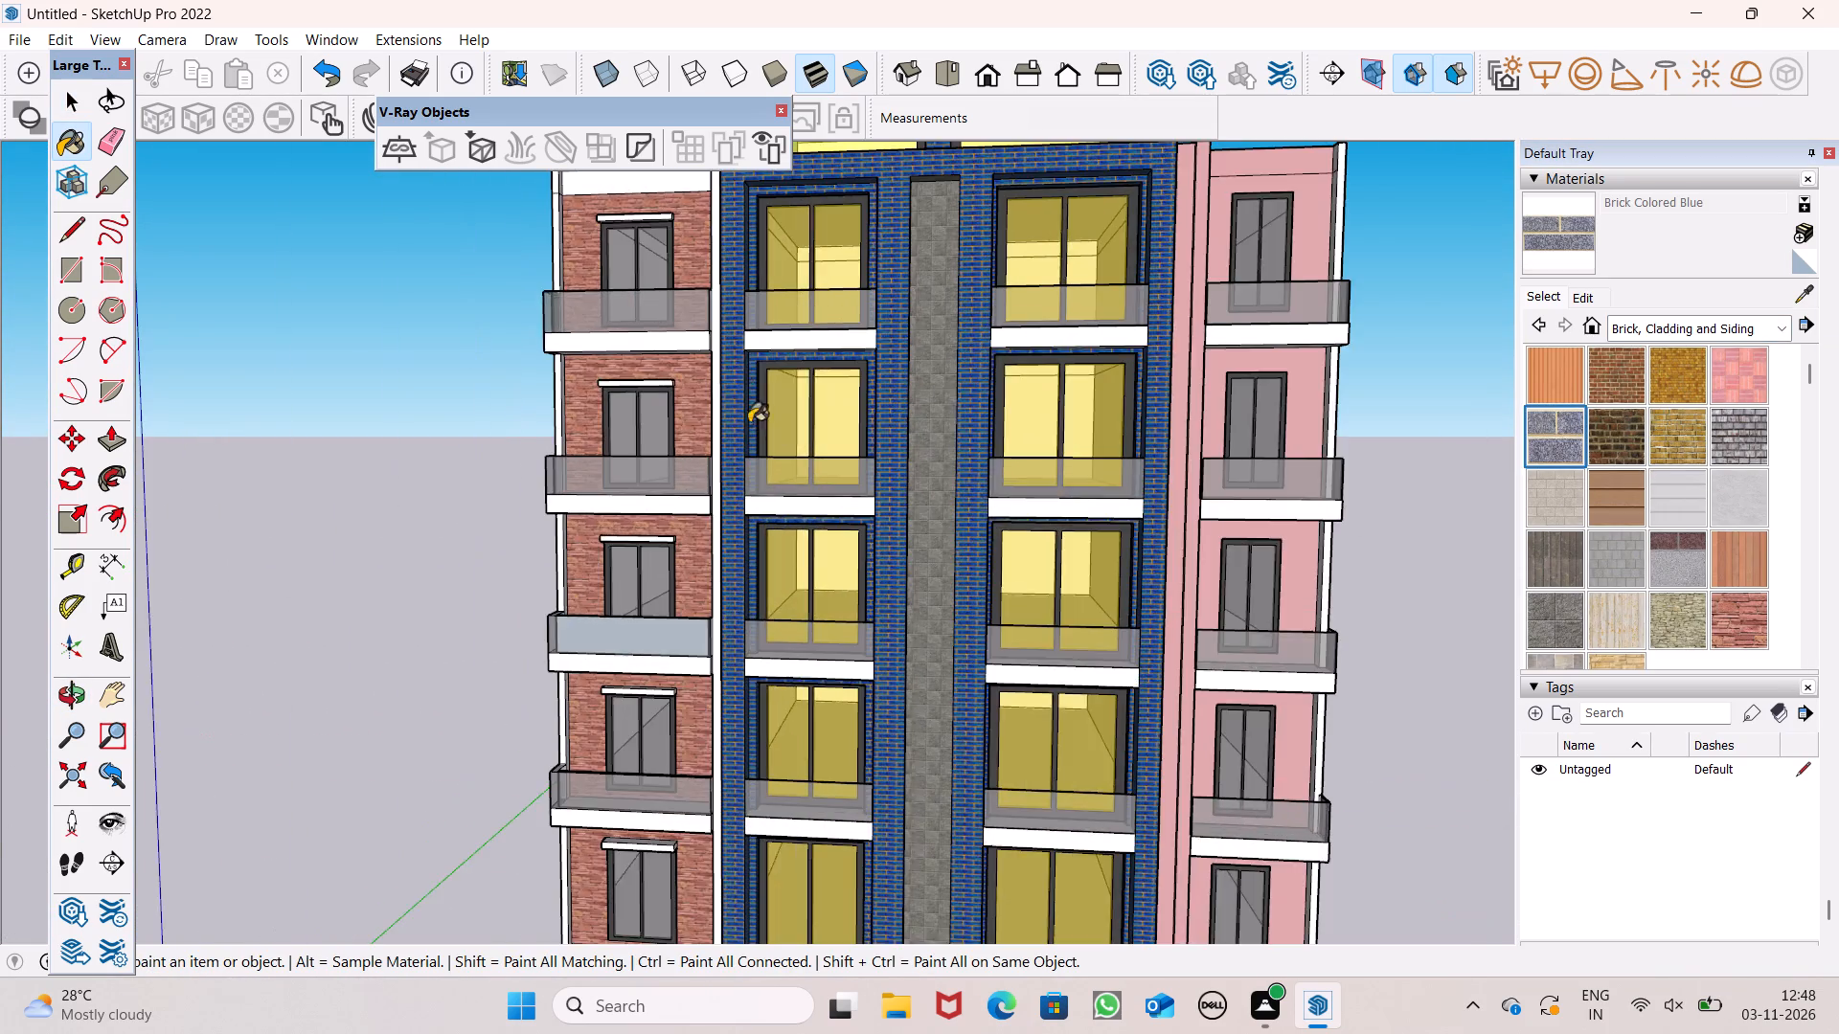
pyautogui.scroll(8, 747, 354)
pyautogui.click(777, 311)
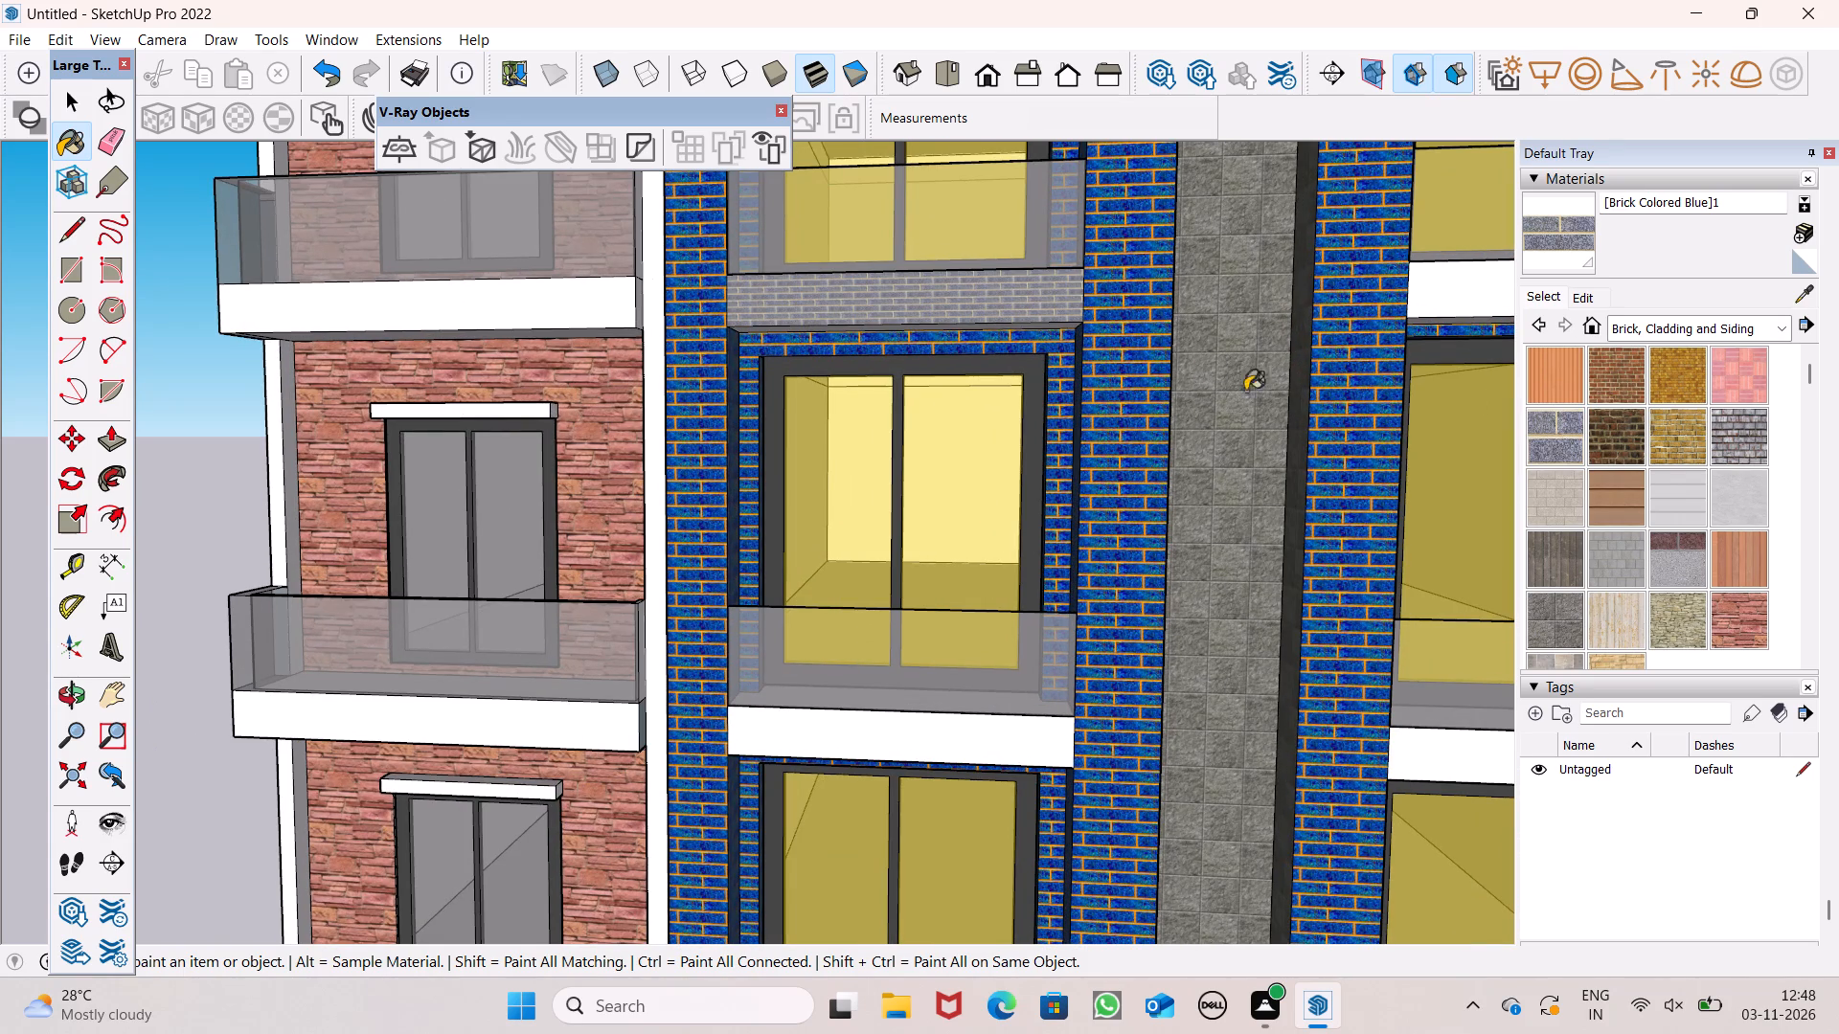
pyautogui.scroll(-3, 152, 567)
pyautogui.scroll(3, 1145, 377)
pyautogui.moveTo(1151, 380); pyautogui.dragTo(1147, 392)
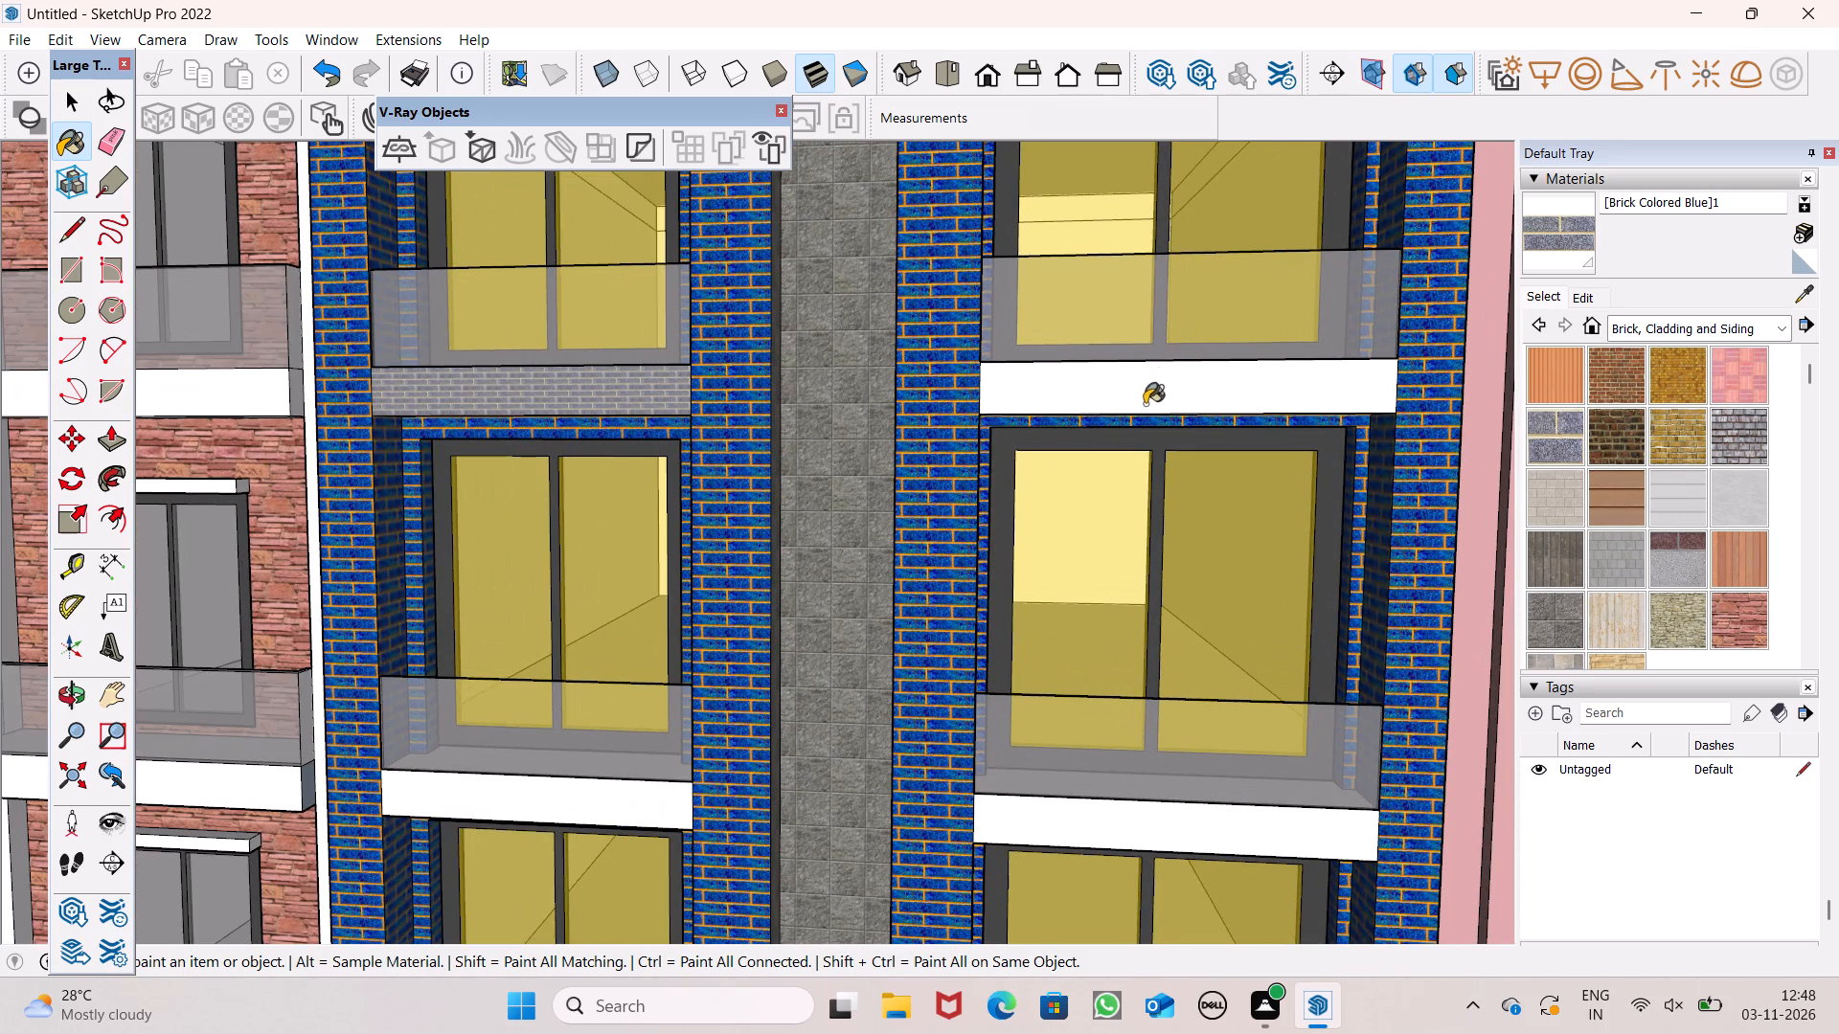
# Paint the slab fronts of the blue facade's two balconies one floor below the top with Brick Colored Blue.
pyautogui.click(1067, 836)
pyautogui.scroll(-9, 1288, 416)
pyautogui.scroll(5, 734, 649)
pyautogui.scroll(-7, 733, 665)
pyautogui.scroll(6, 885, 676)
pyautogui.click(912, 629)
# Paint the slab fronts of the blue facade's third-row balconies from the top with Brick Colored Blue, undoing any stray fill.
pyautogui.scroll(-6, 913, 438)
pyautogui.scroll(3, 953, 746)
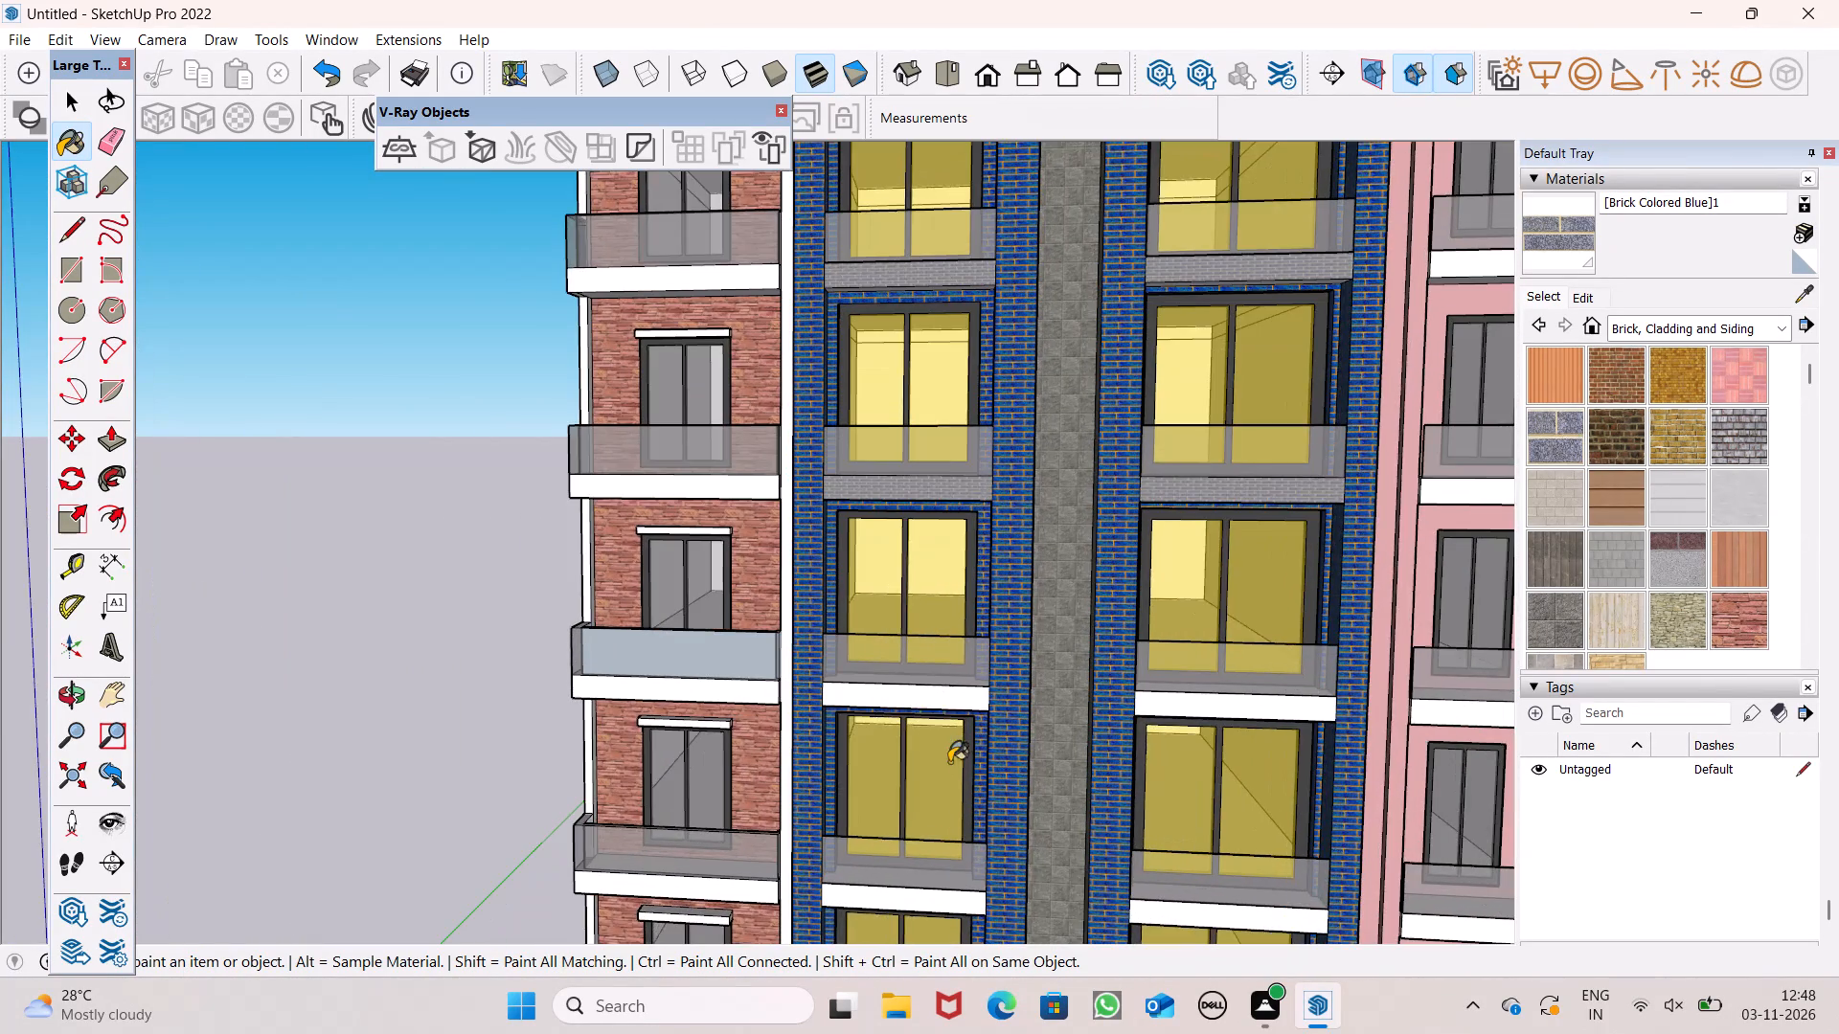
pyautogui.click(912, 707)
pyautogui.scroll(-6, 948, 469)
pyautogui.hotkey('ctrl', 'z')
pyautogui.scroll(6, 936, 673)
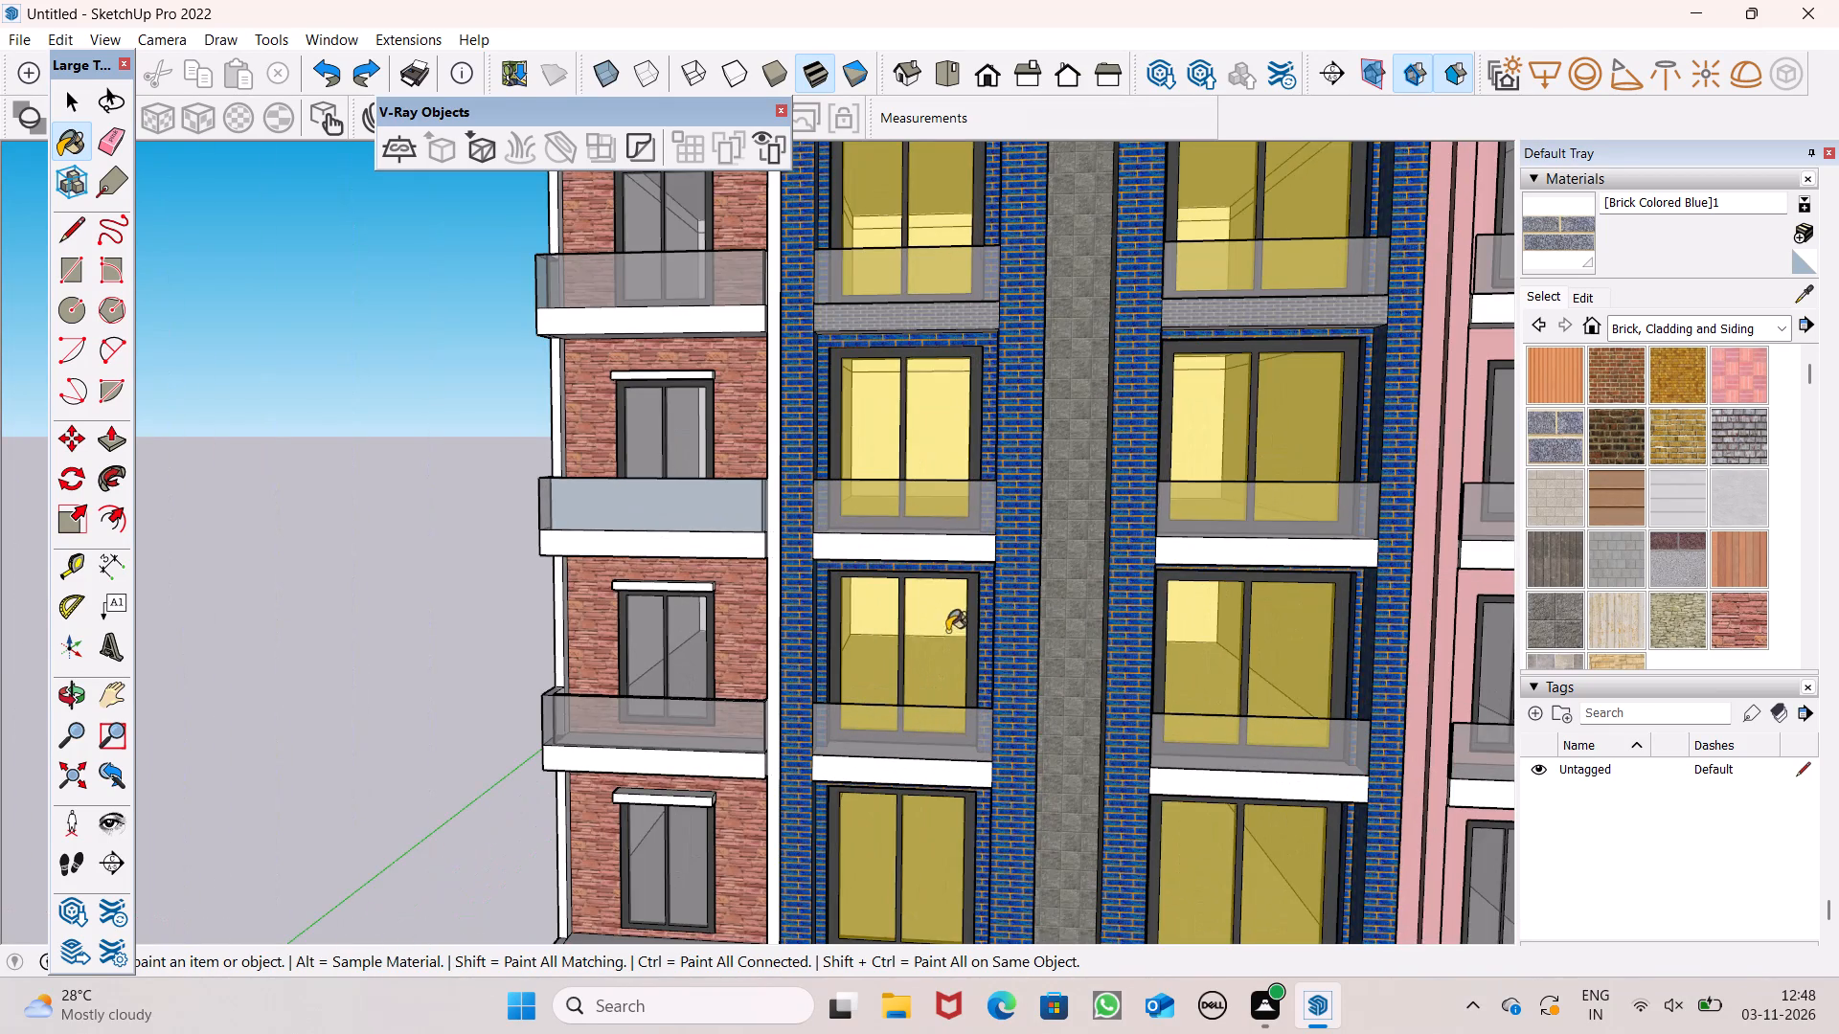
pyautogui.click(934, 532)
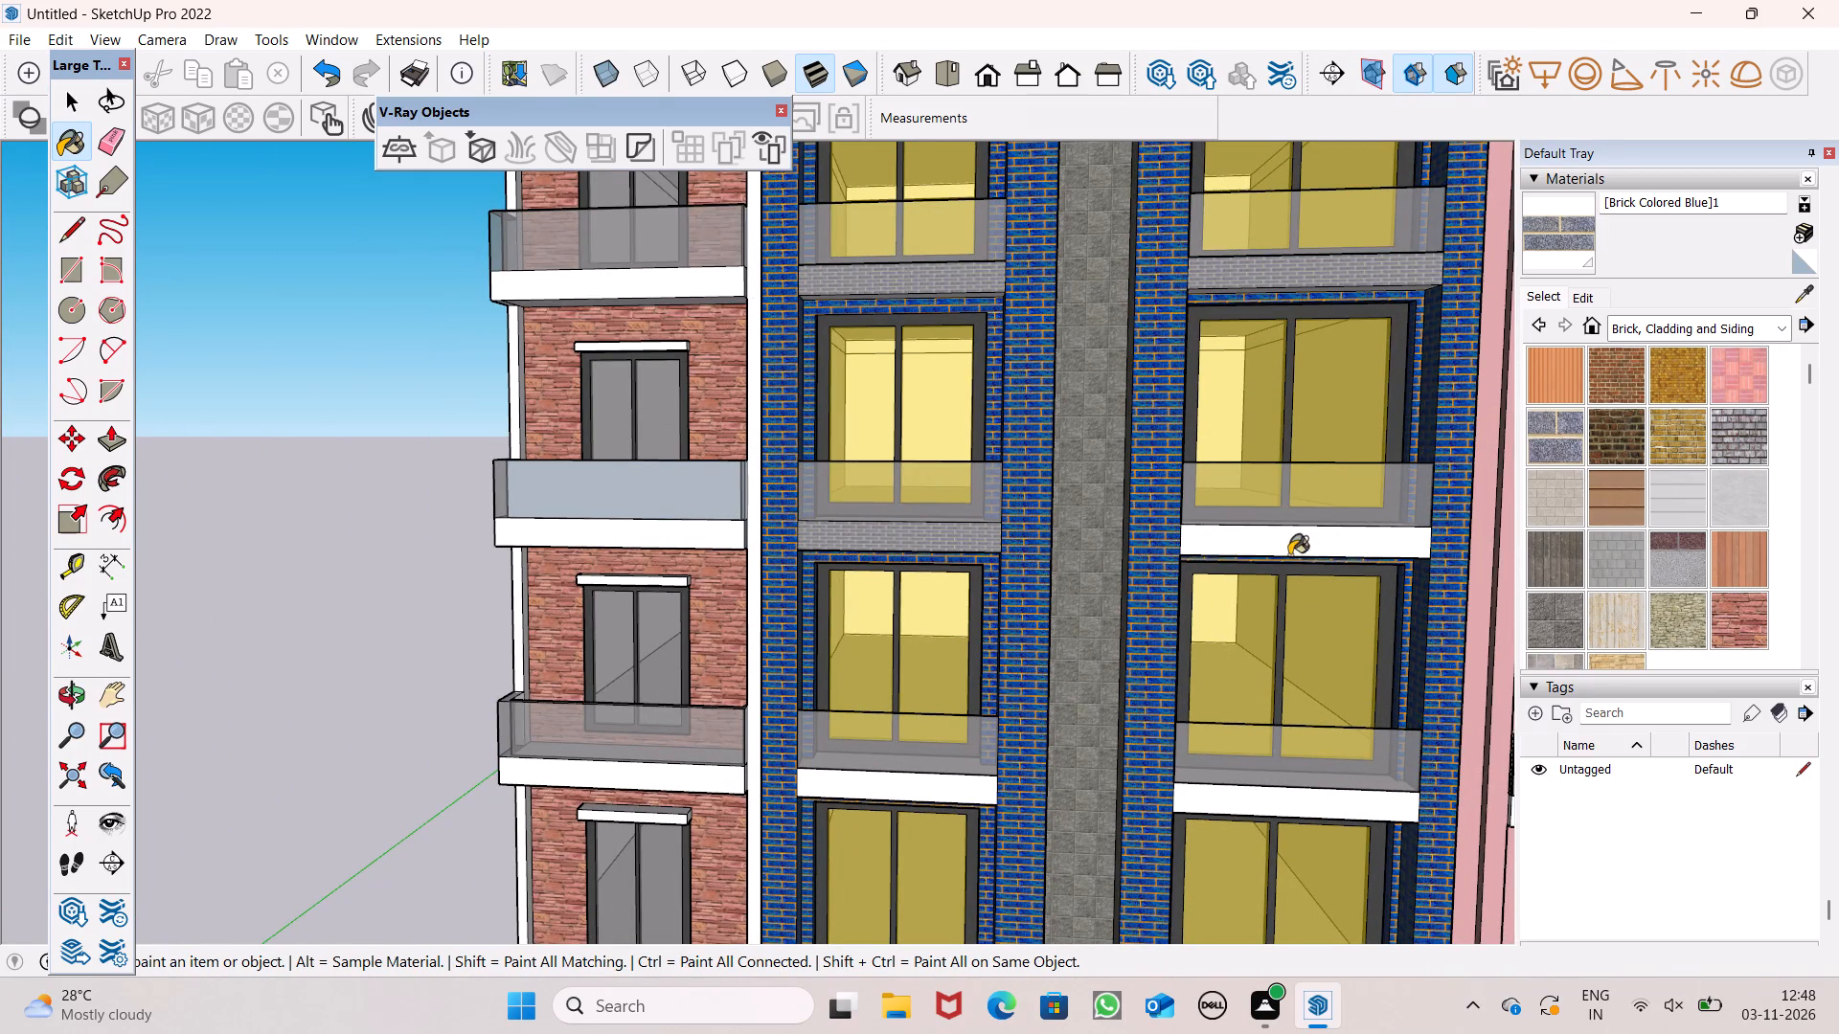
pyautogui.click(1290, 549)
# Paint the slab fronts of the blue facade's two lowest balconies with Brick Colored Blue.
pyautogui.scroll(-2, 1253, 540)
pyautogui.scroll(4, 1192, 803)
pyautogui.click(1210, 737)
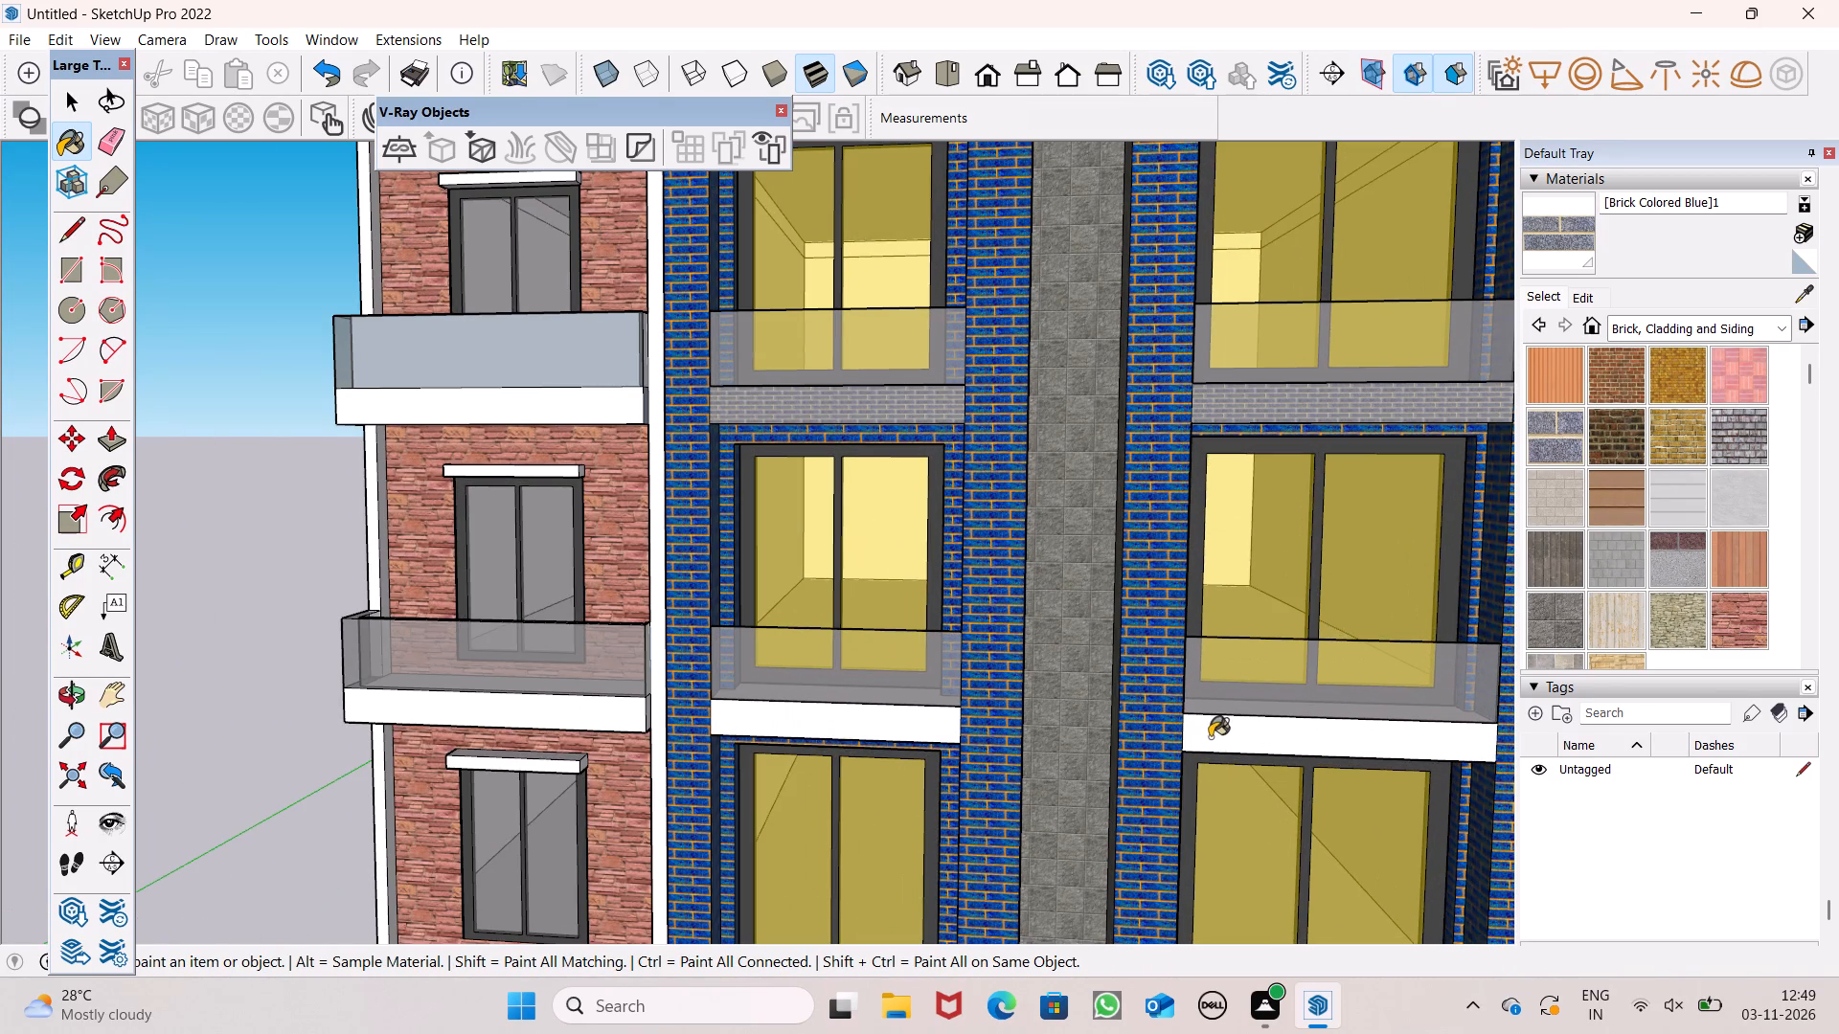
pyautogui.click(813, 726)
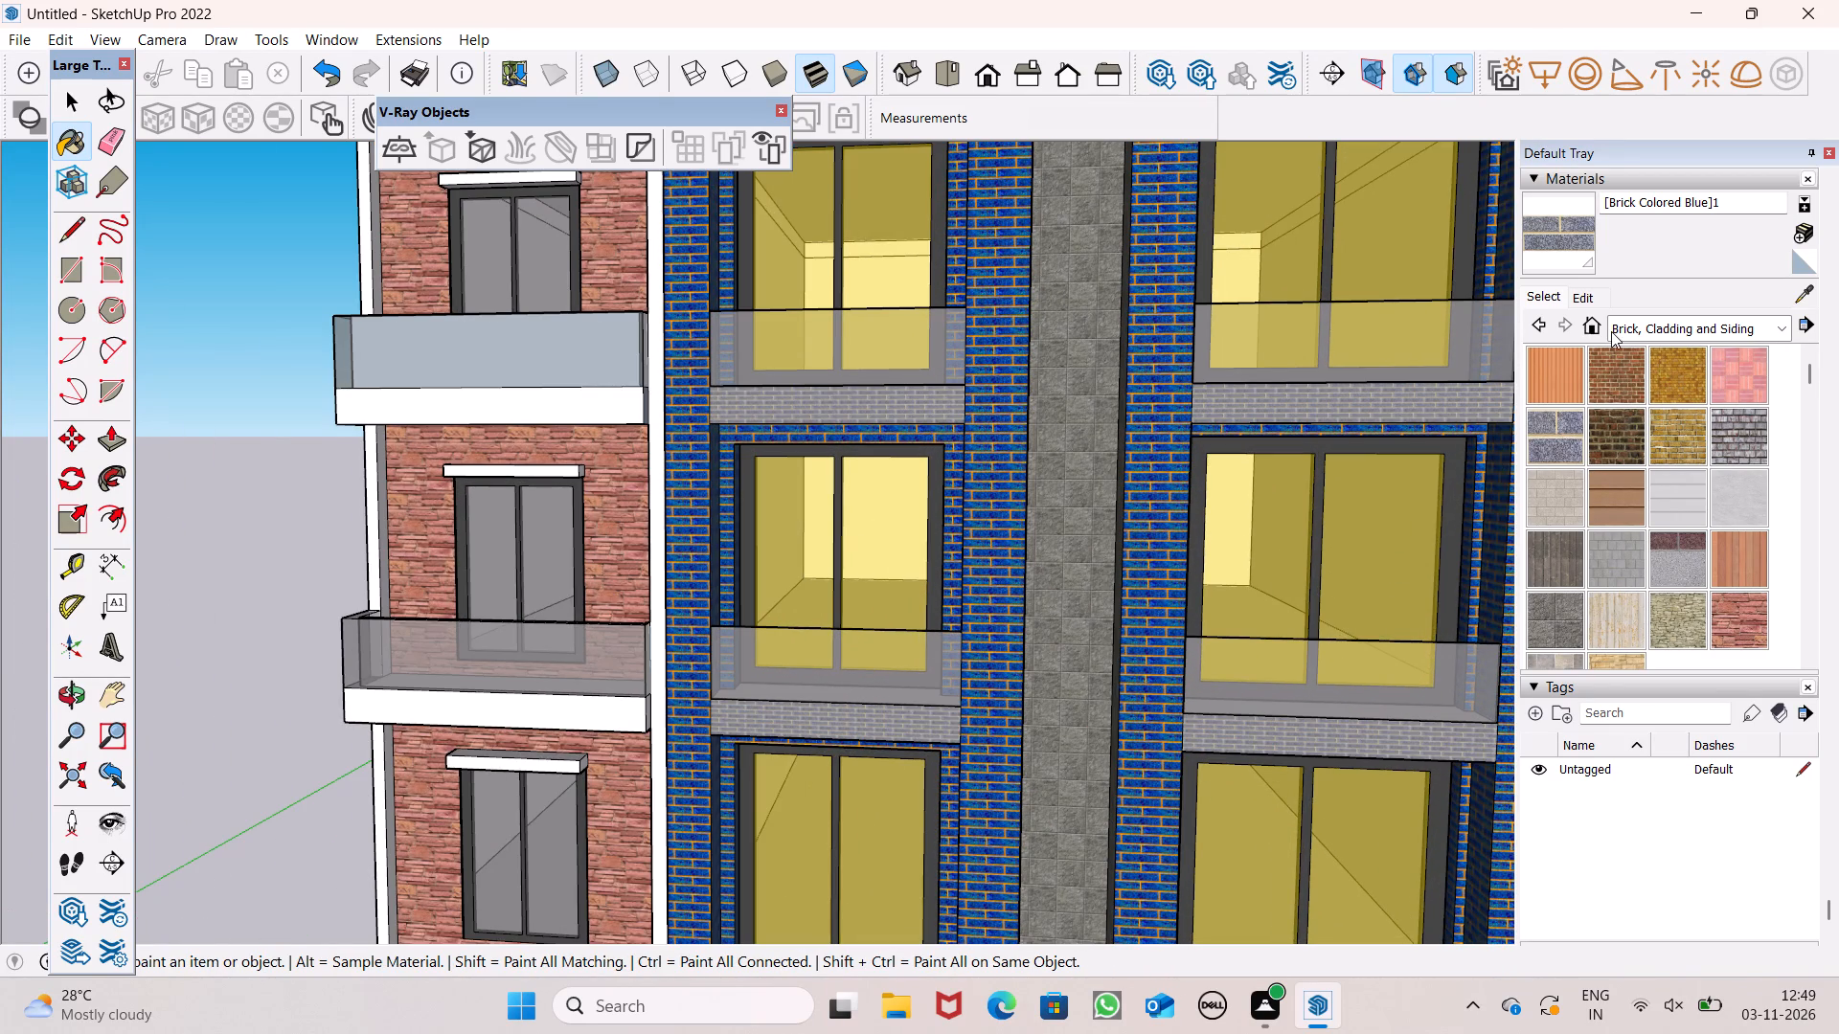
# Adjust the slab fronts' brick material colour to RGB 5, 11, 225 to match the surrounding blue brick.
pyautogui.click(1592, 299)
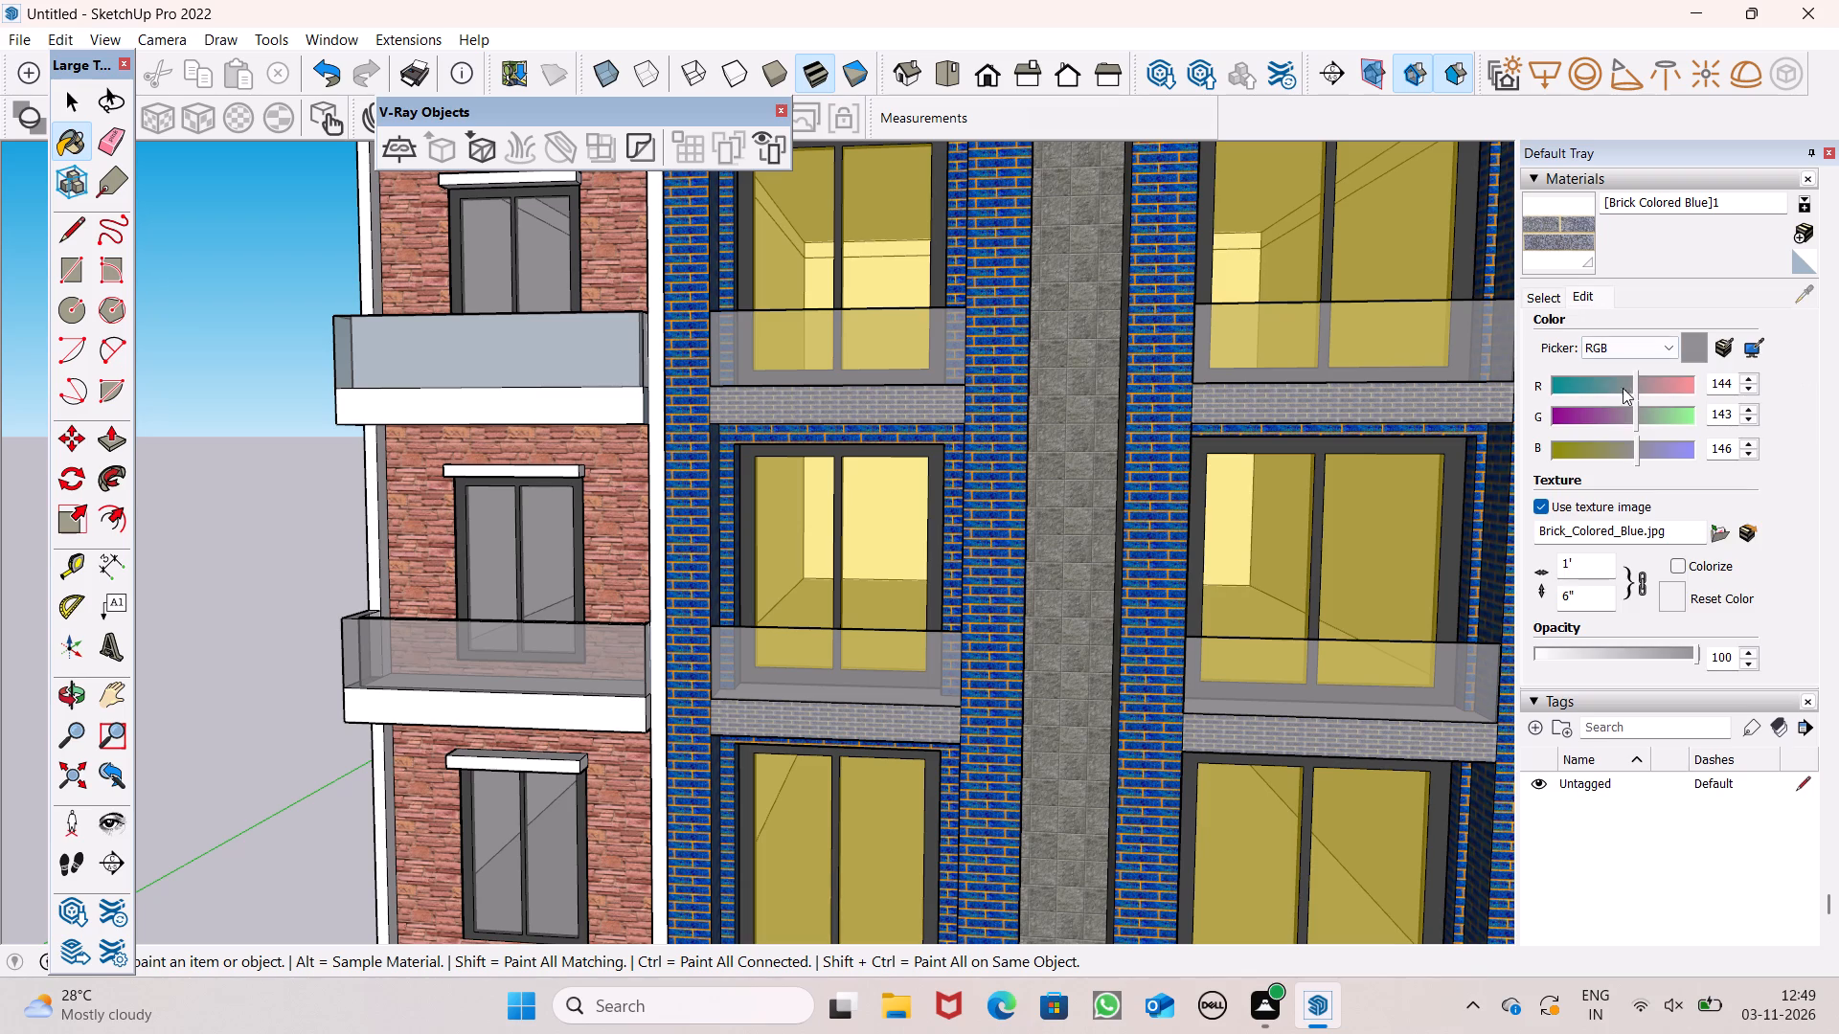
pyautogui.moveTo(1646, 442); pyautogui.dragTo(1673, 443)
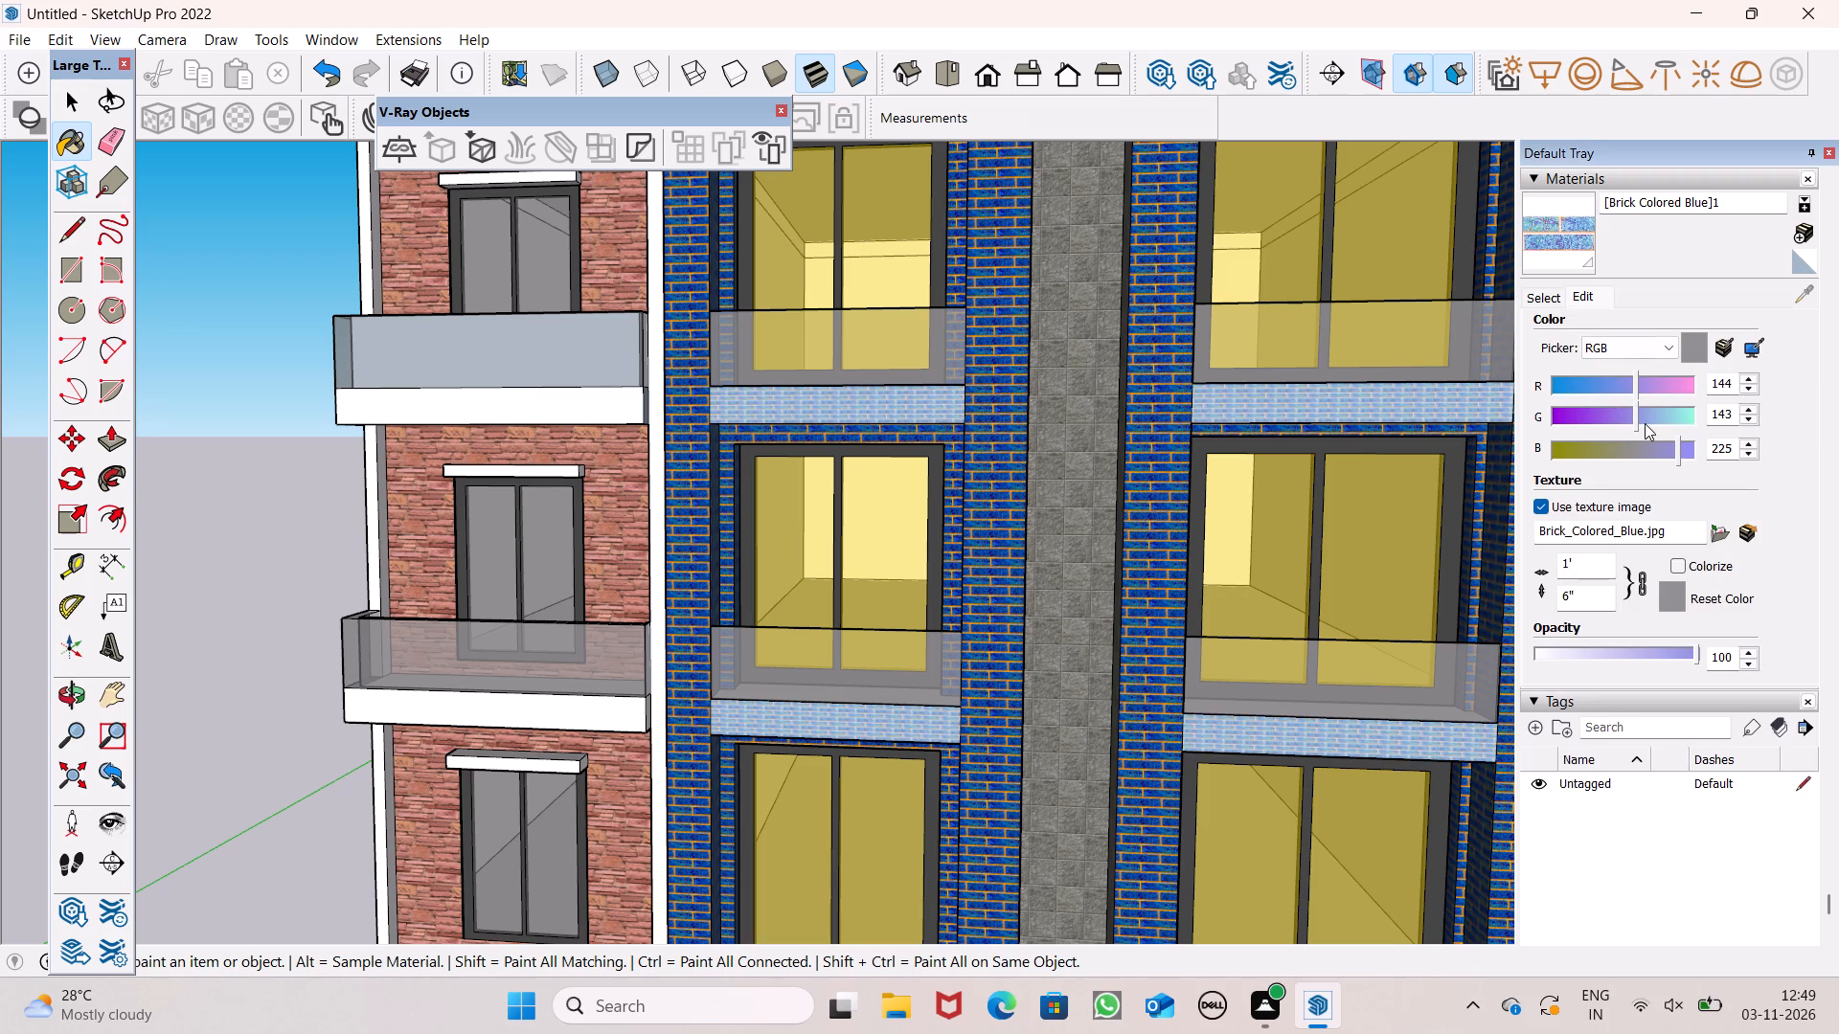
pyautogui.moveTo(1629, 419); pyautogui.dragTo(1620, 420)
pyautogui.click(1608, 382)
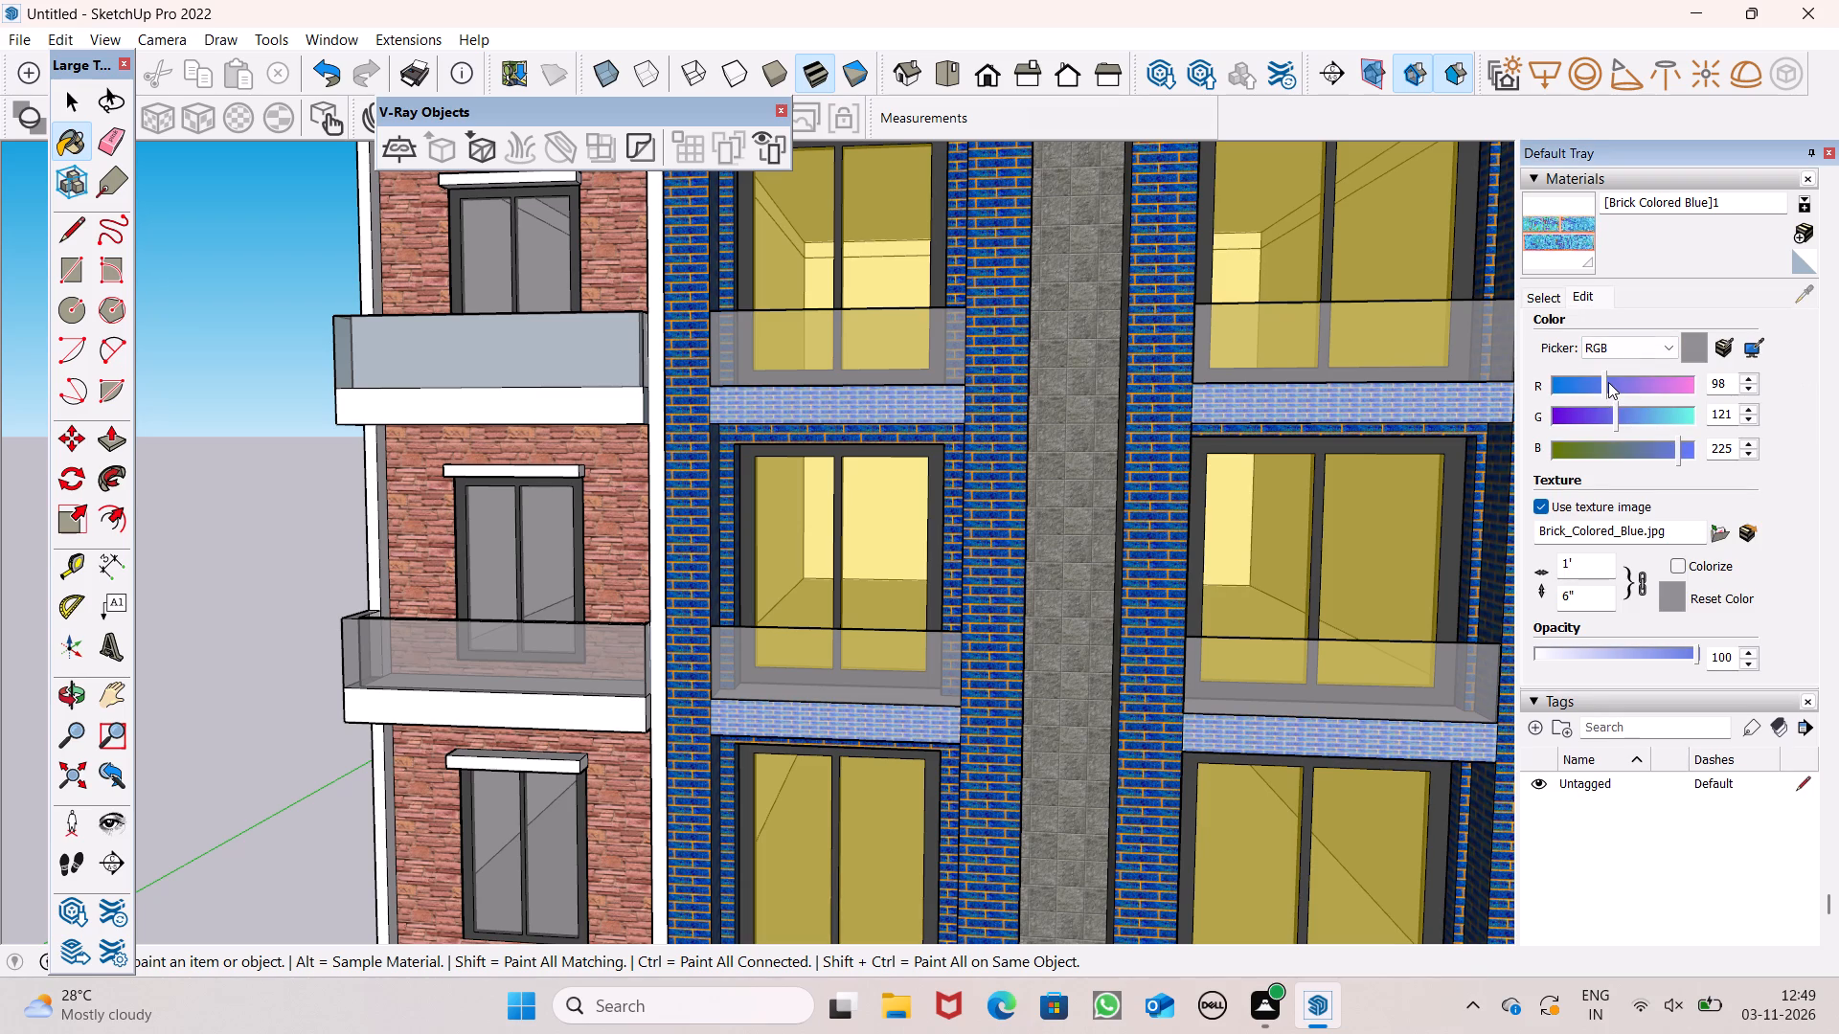
pyautogui.moveTo(1604, 382); pyautogui.dragTo(1596, 385)
pyautogui.click(1591, 411)
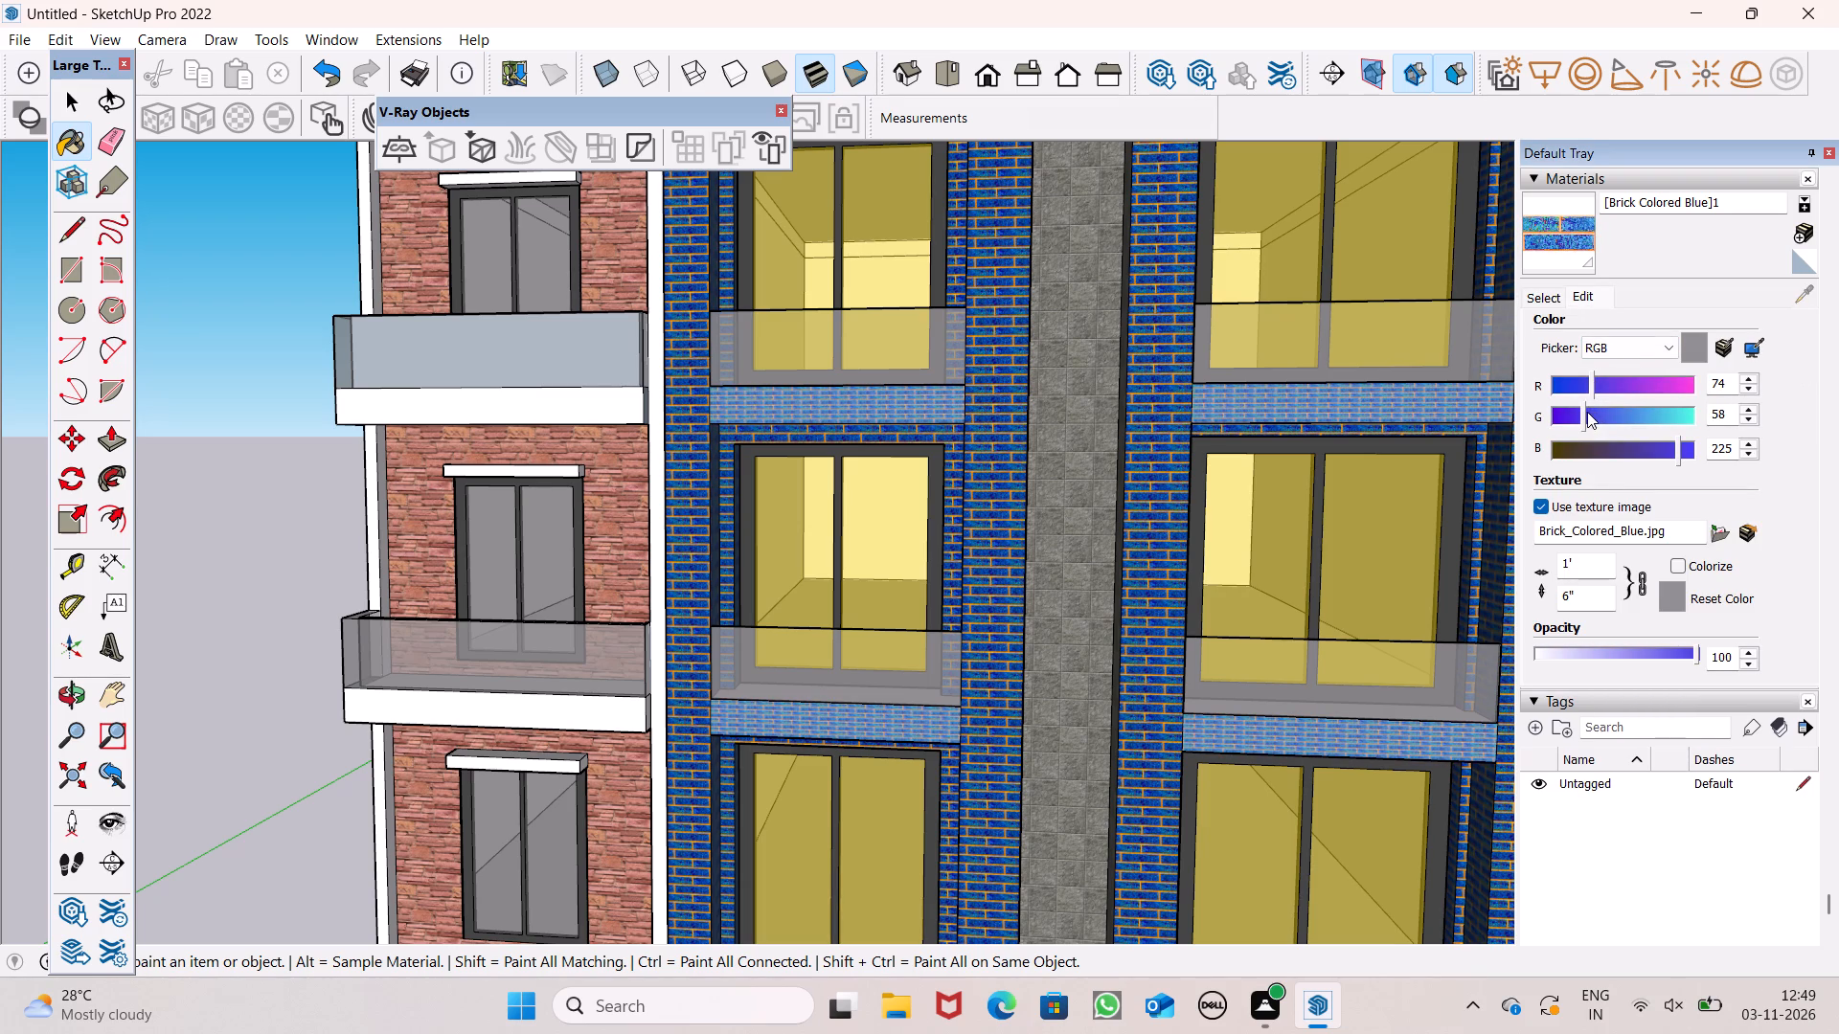
pyautogui.click(1569, 384)
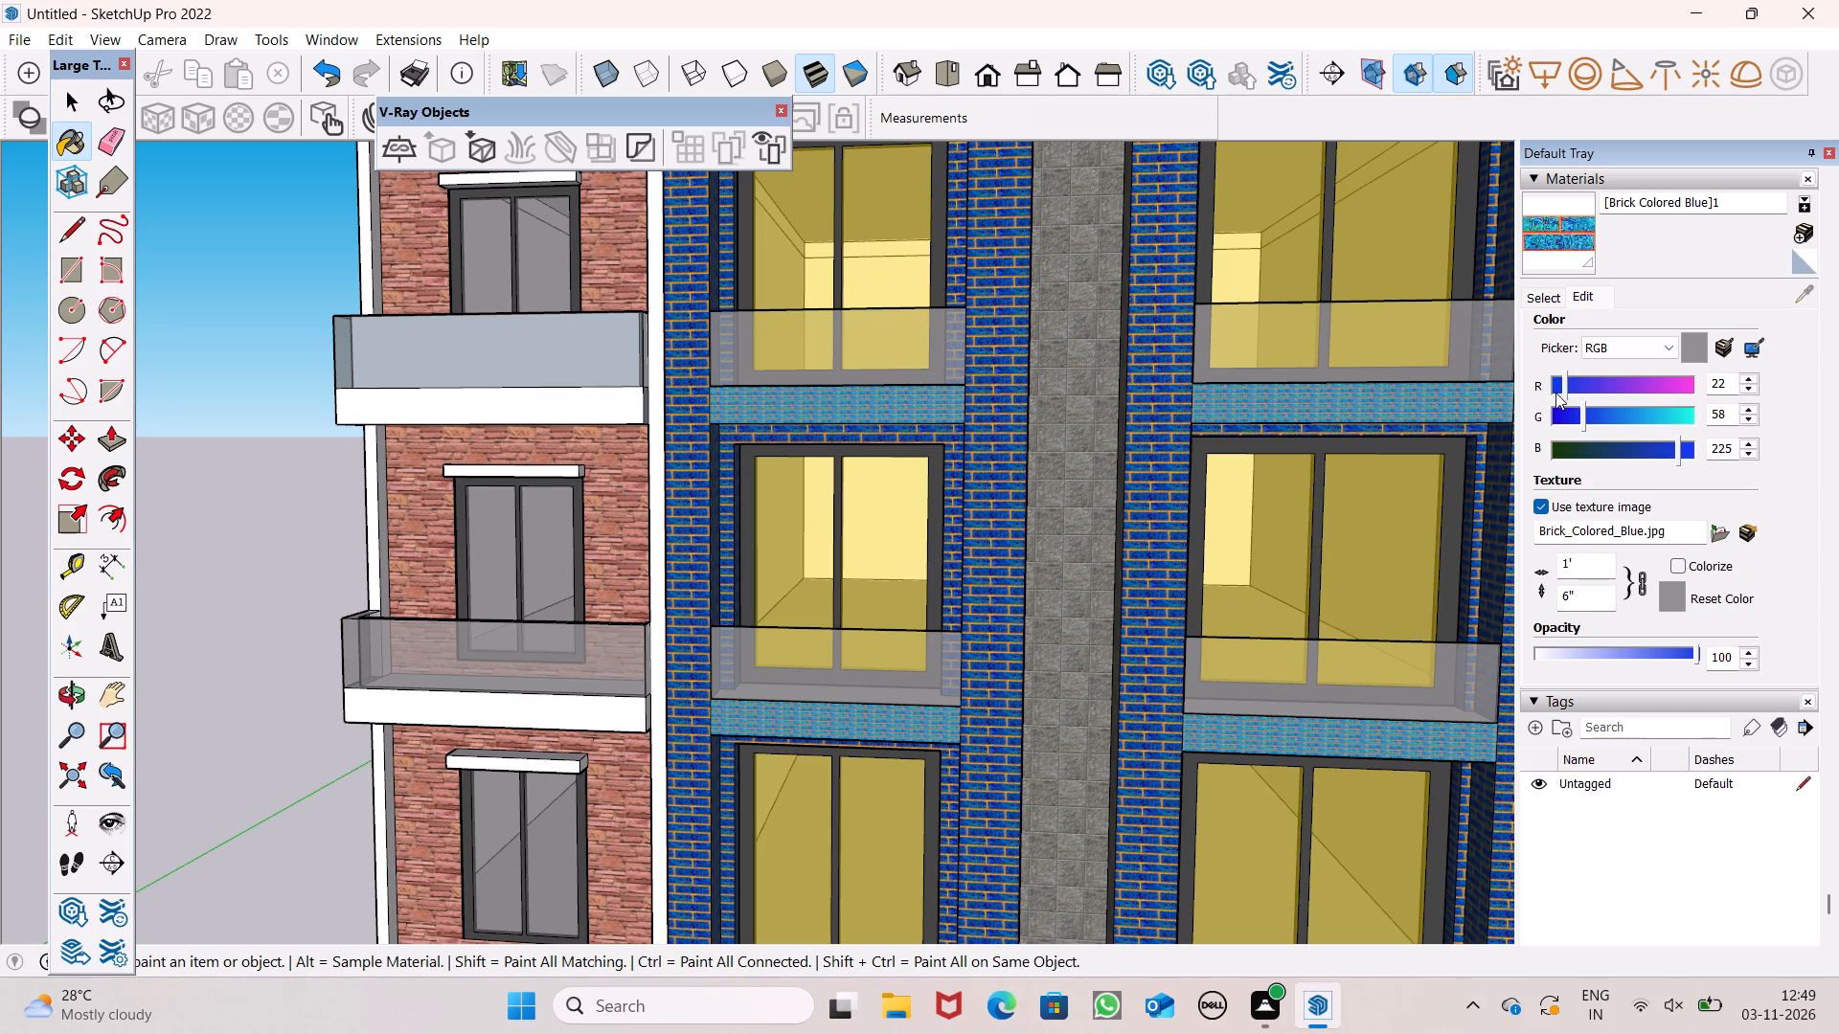
pyautogui.click(1555, 393)
pyautogui.click(1573, 407)
pyautogui.moveTo(1596, 371); pyautogui.dragTo(1598, 371)
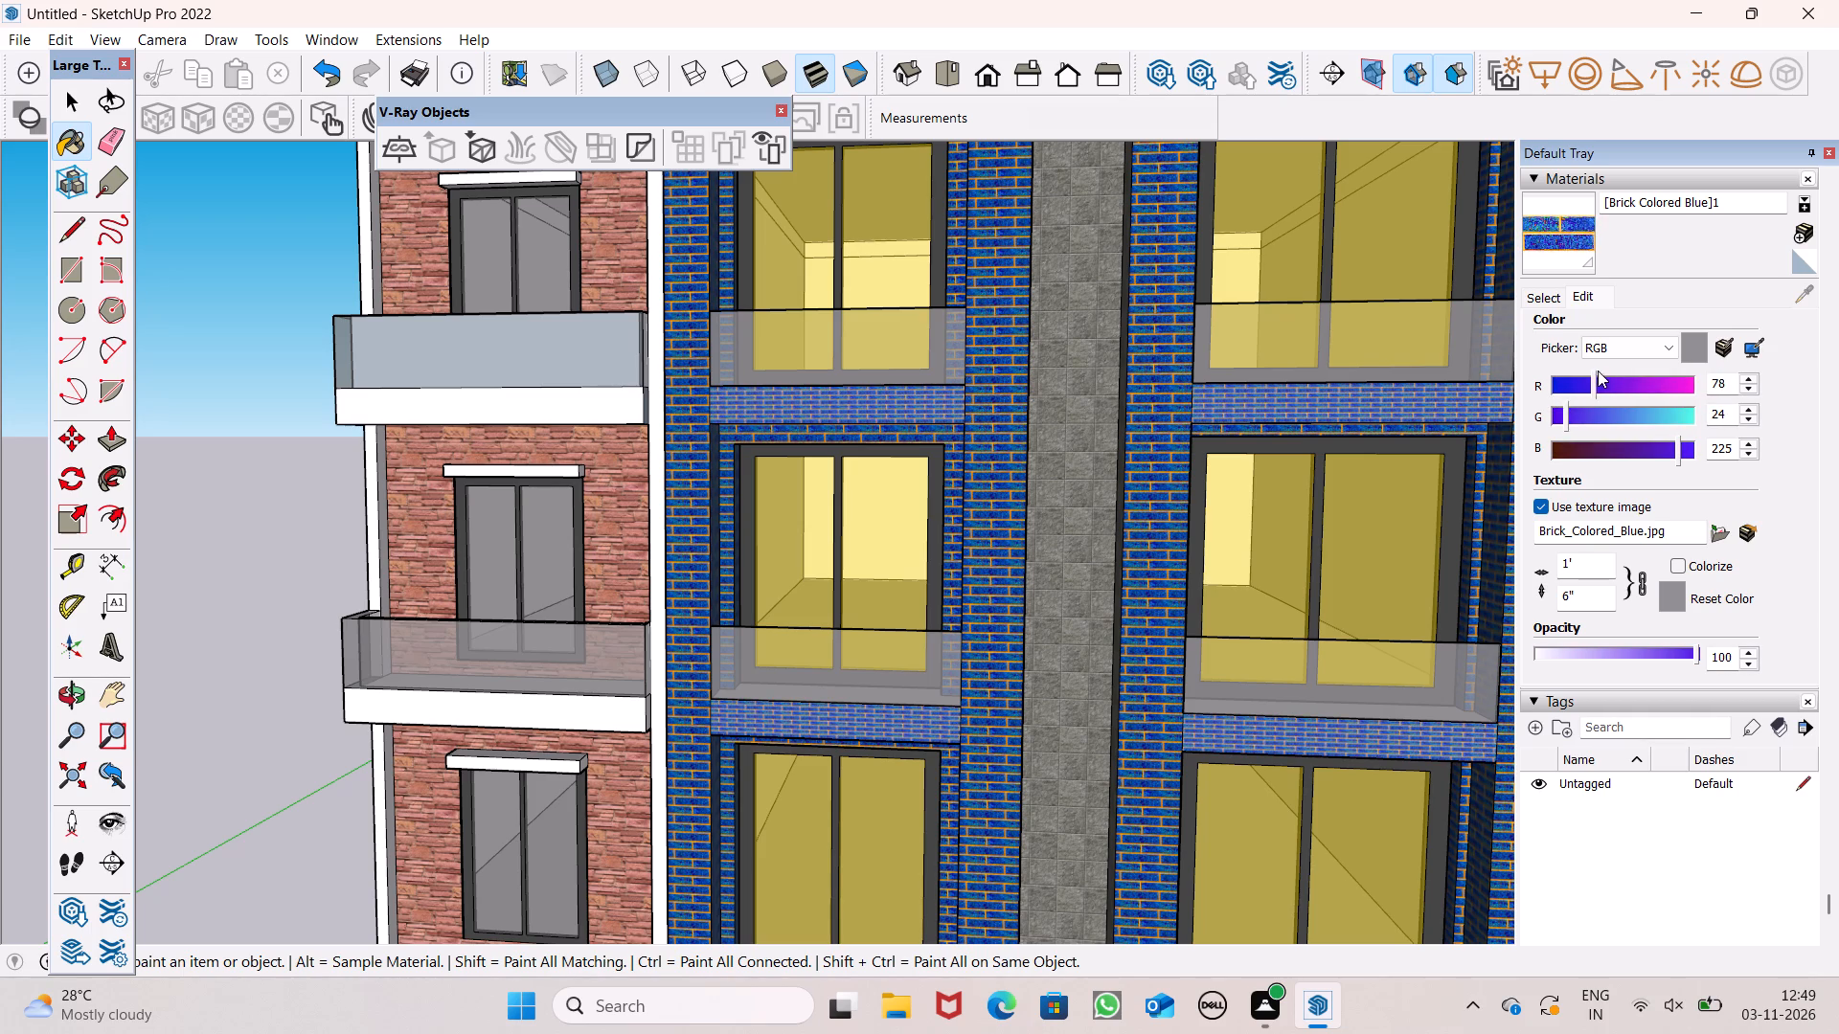
pyautogui.moveTo(1598, 371); pyautogui.dragTo(1610, 373)
pyautogui.moveTo(1590, 381); pyautogui.dragTo(1577, 395)
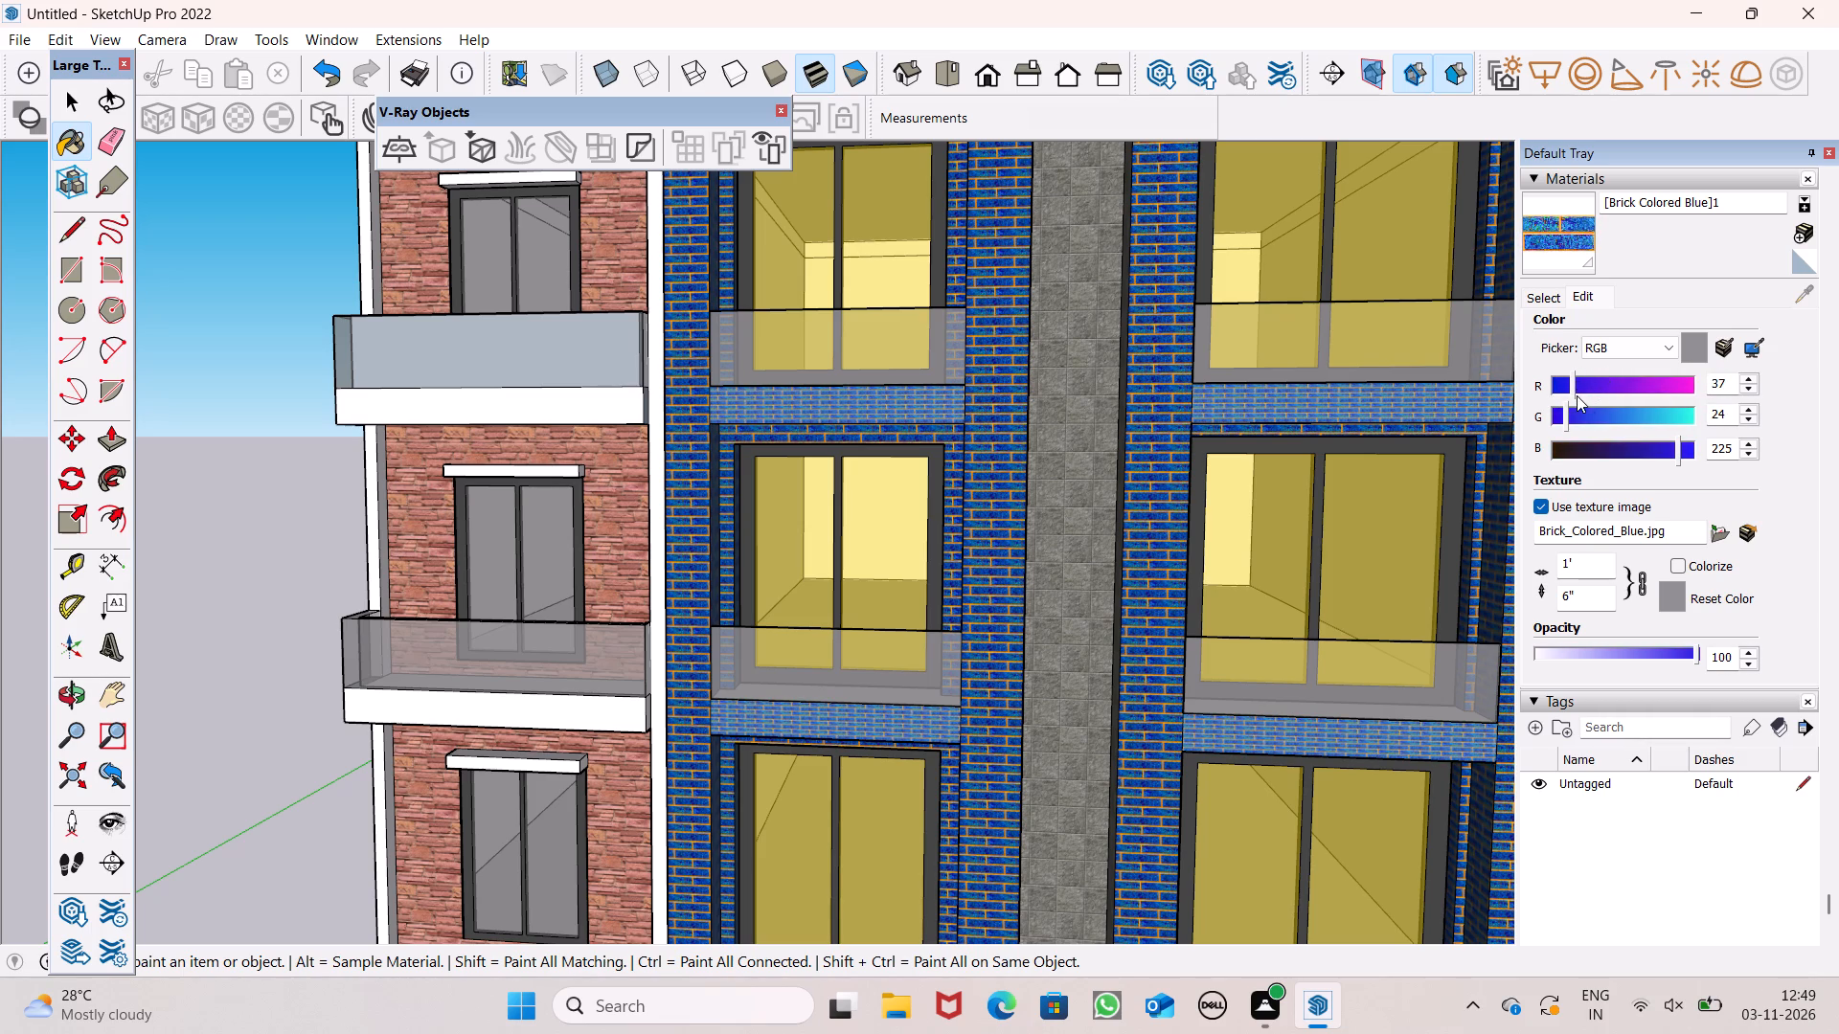
pyautogui.moveTo(1577, 395); pyautogui.dragTo(1580, 398)
pyautogui.moveTo(1600, 417); pyautogui.dragTo(1617, 421)
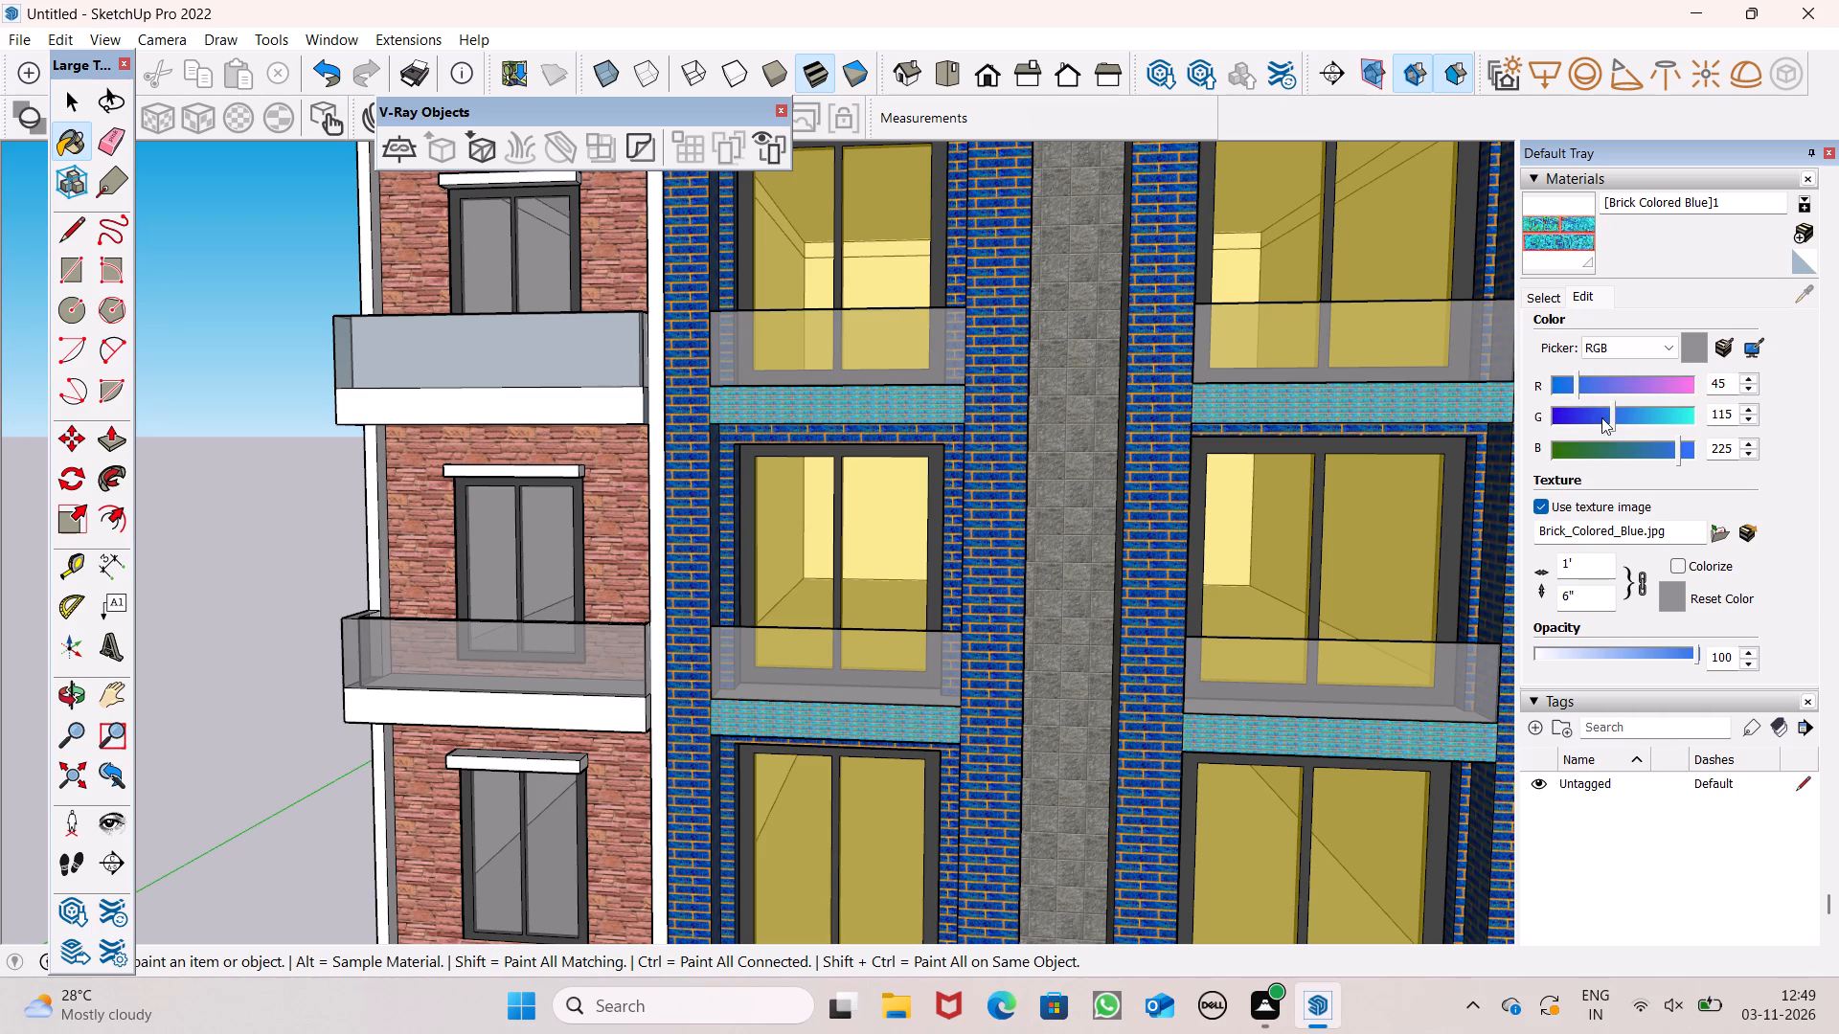
pyautogui.moveTo(1572, 409); pyautogui.dragTo(1563, 410)
pyautogui.scroll(-7, 1153, 522)
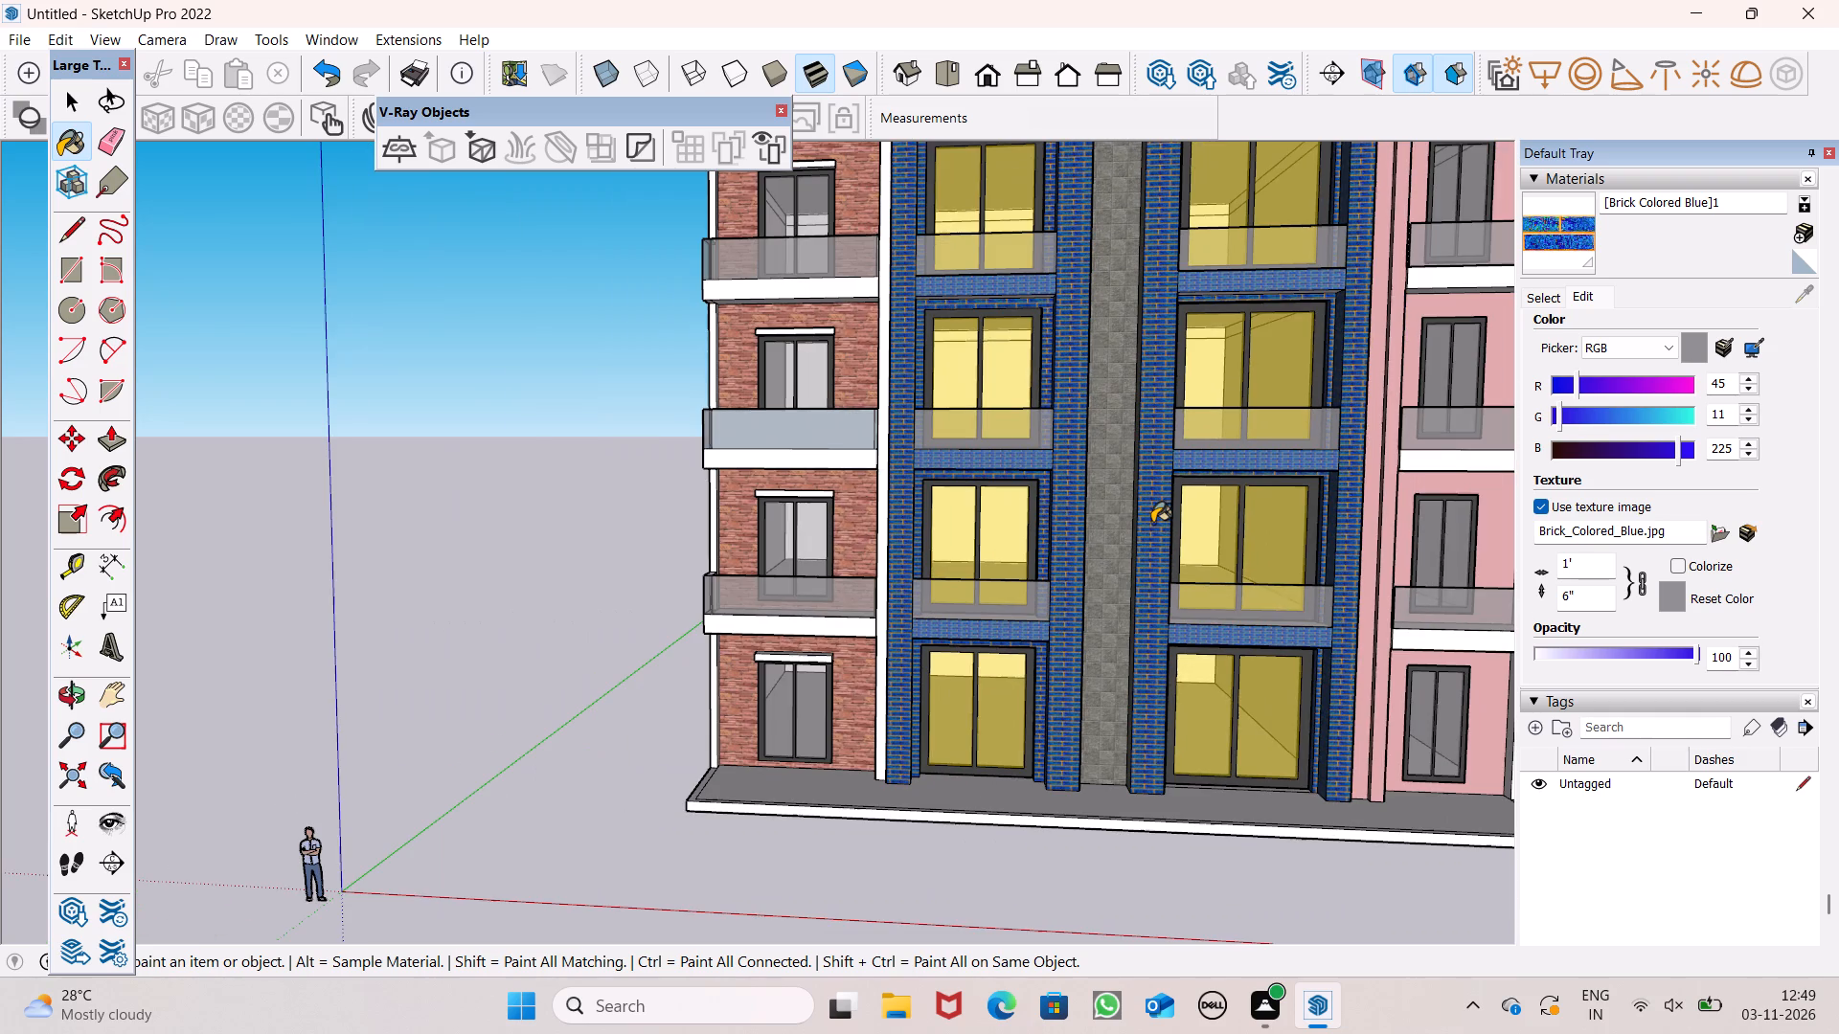
pyautogui.click(1560, 392)
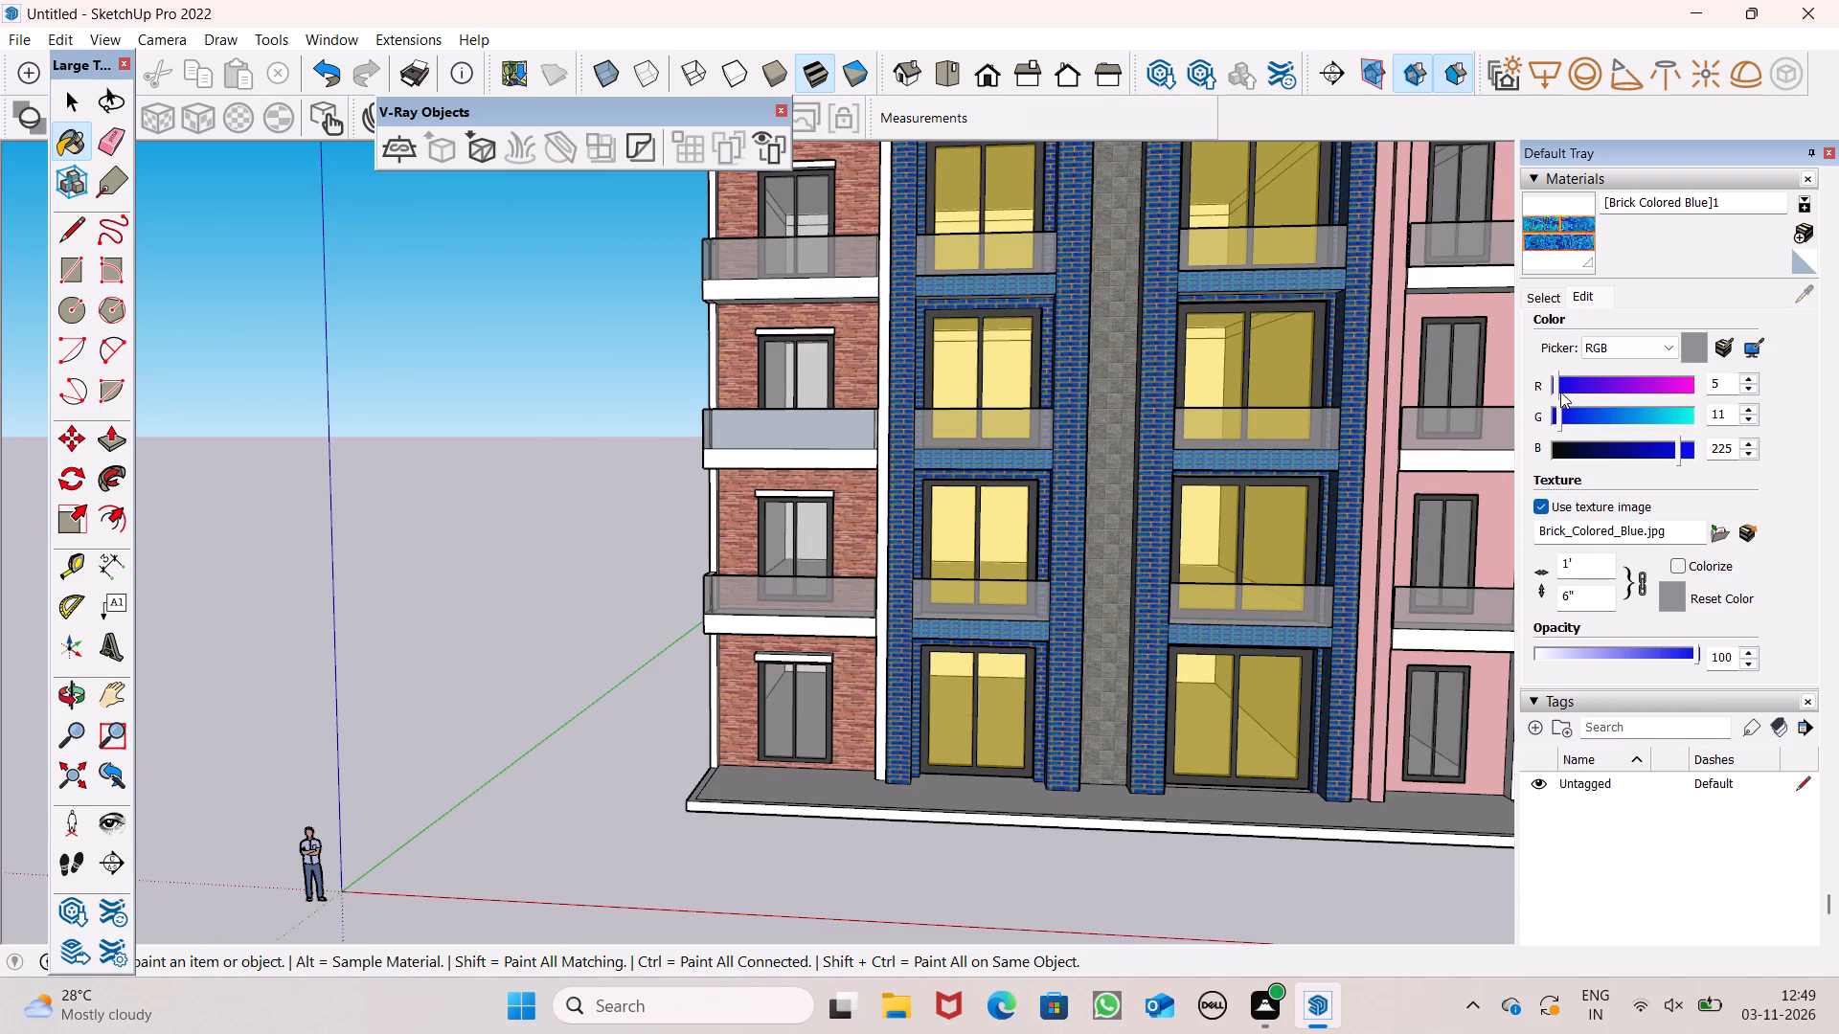
# Set the red value of the slab fronts' blue brick material to 115.
pyautogui.moveTo(1585, 386); pyautogui.dragTo(1618, 384)
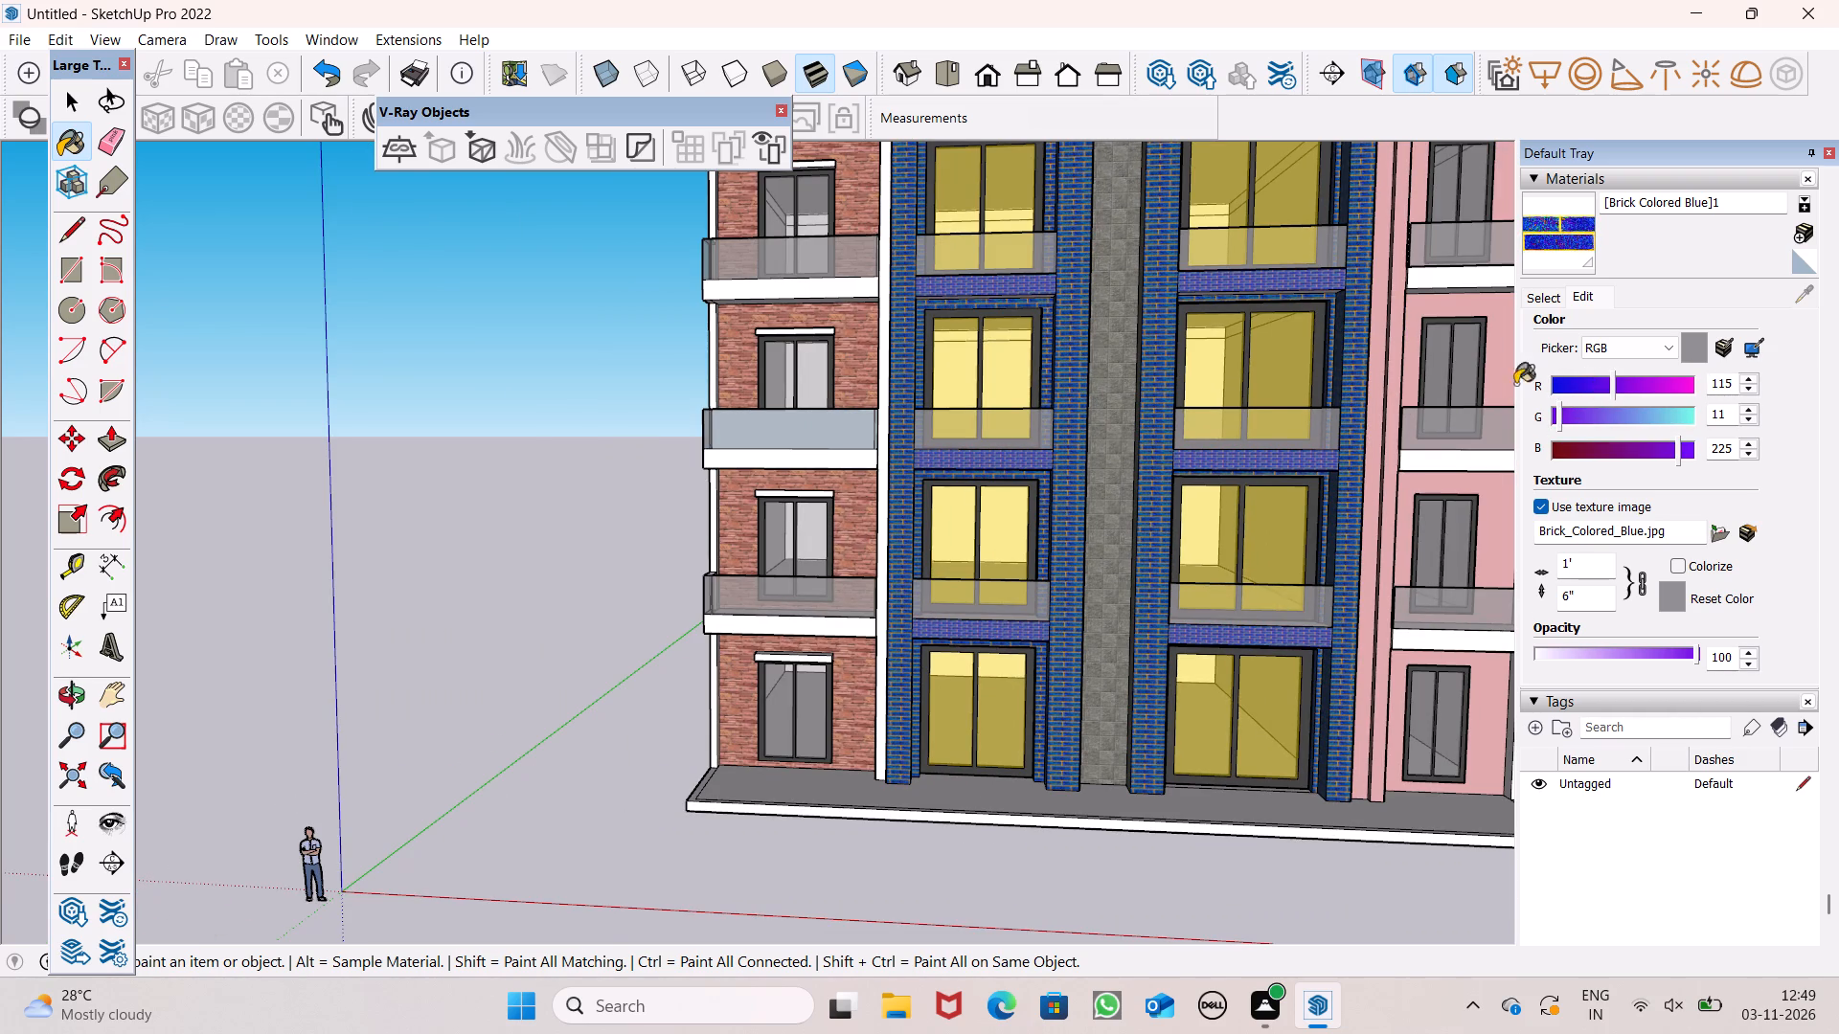
pyautogui.scroll(-12, 994, 390)
pyautogui.press('space')
pyautogui.click(612, 465)
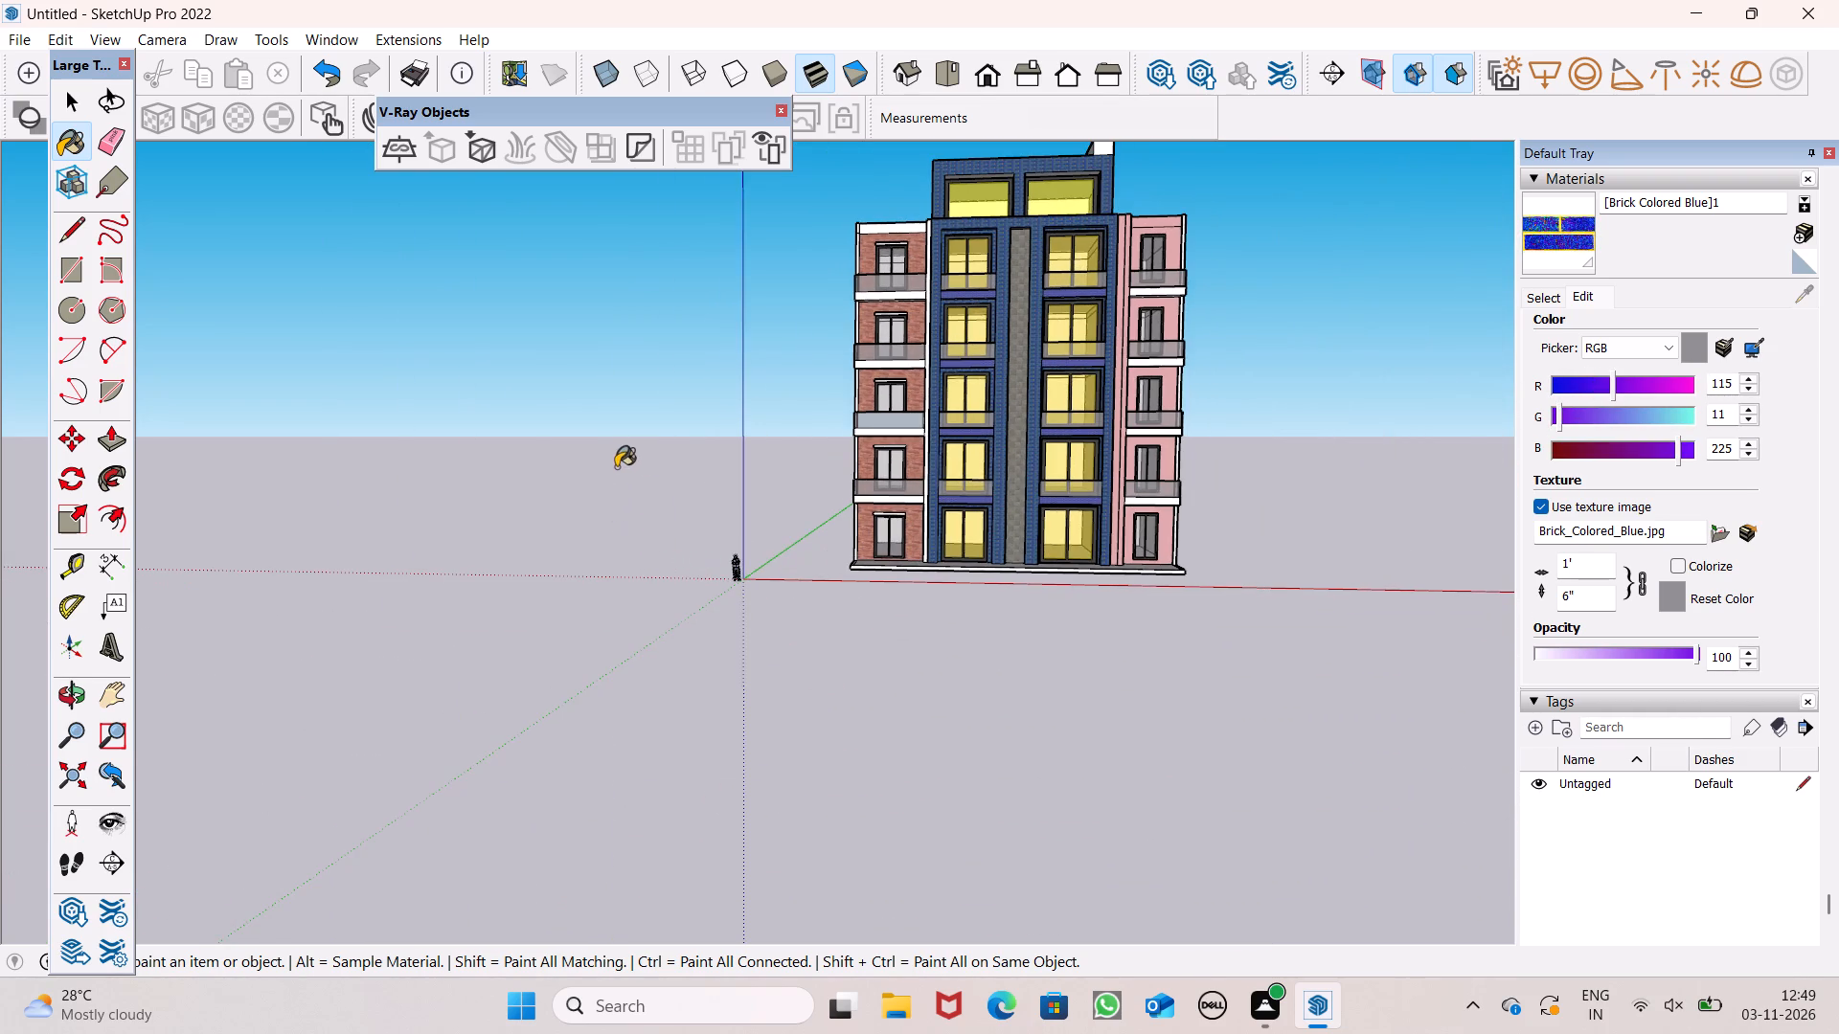
# Paint the front and both long sides of the raised wall on the blue penthouse roof with Color M06 from the Colors collection.
pyautogui.moveTo(1030, 506); pyautogui.dragTo(1244, 762, button='middle')
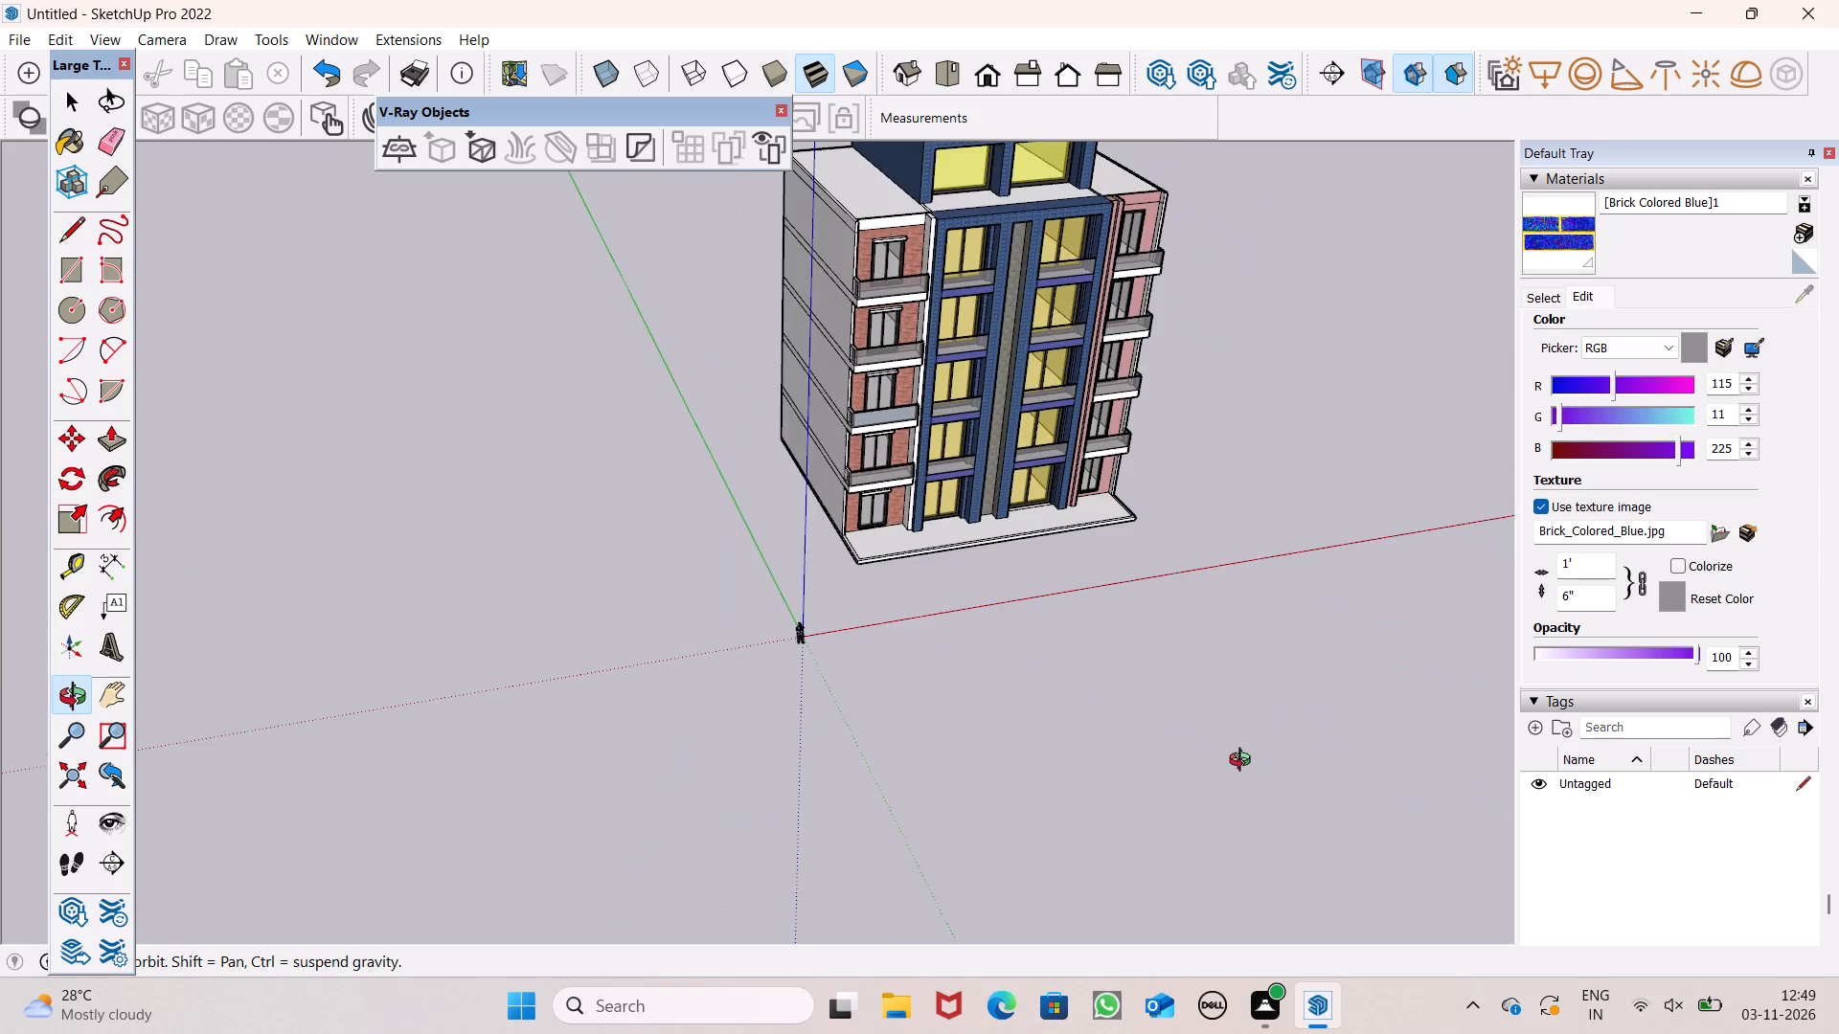
pyautogui.moveTo(1244, 762); pyautogui.dragTo(923, 570, button='middle')
pyautogui.scroll(-4, 947, 630)
pyautogui.scroll(3, 1087, 297)
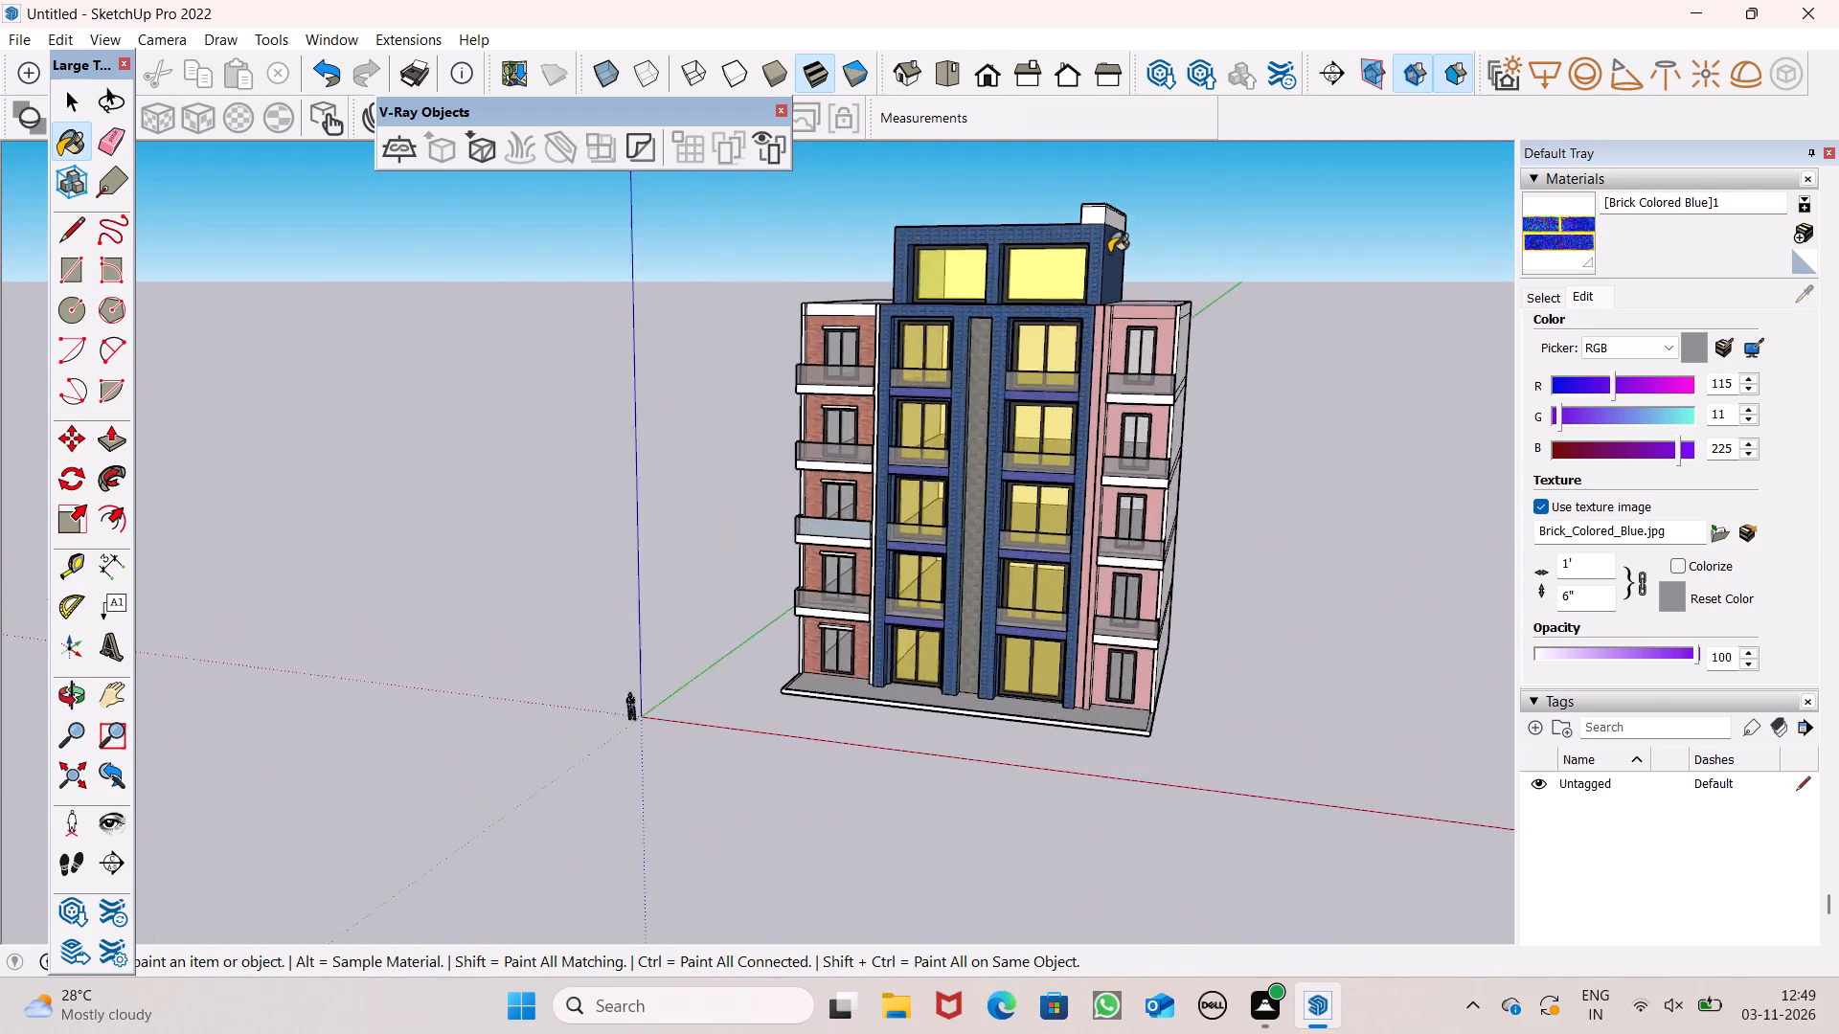
pyautogui.scroll(5, 1109, 253)
pyautogui.click(1549, 300)
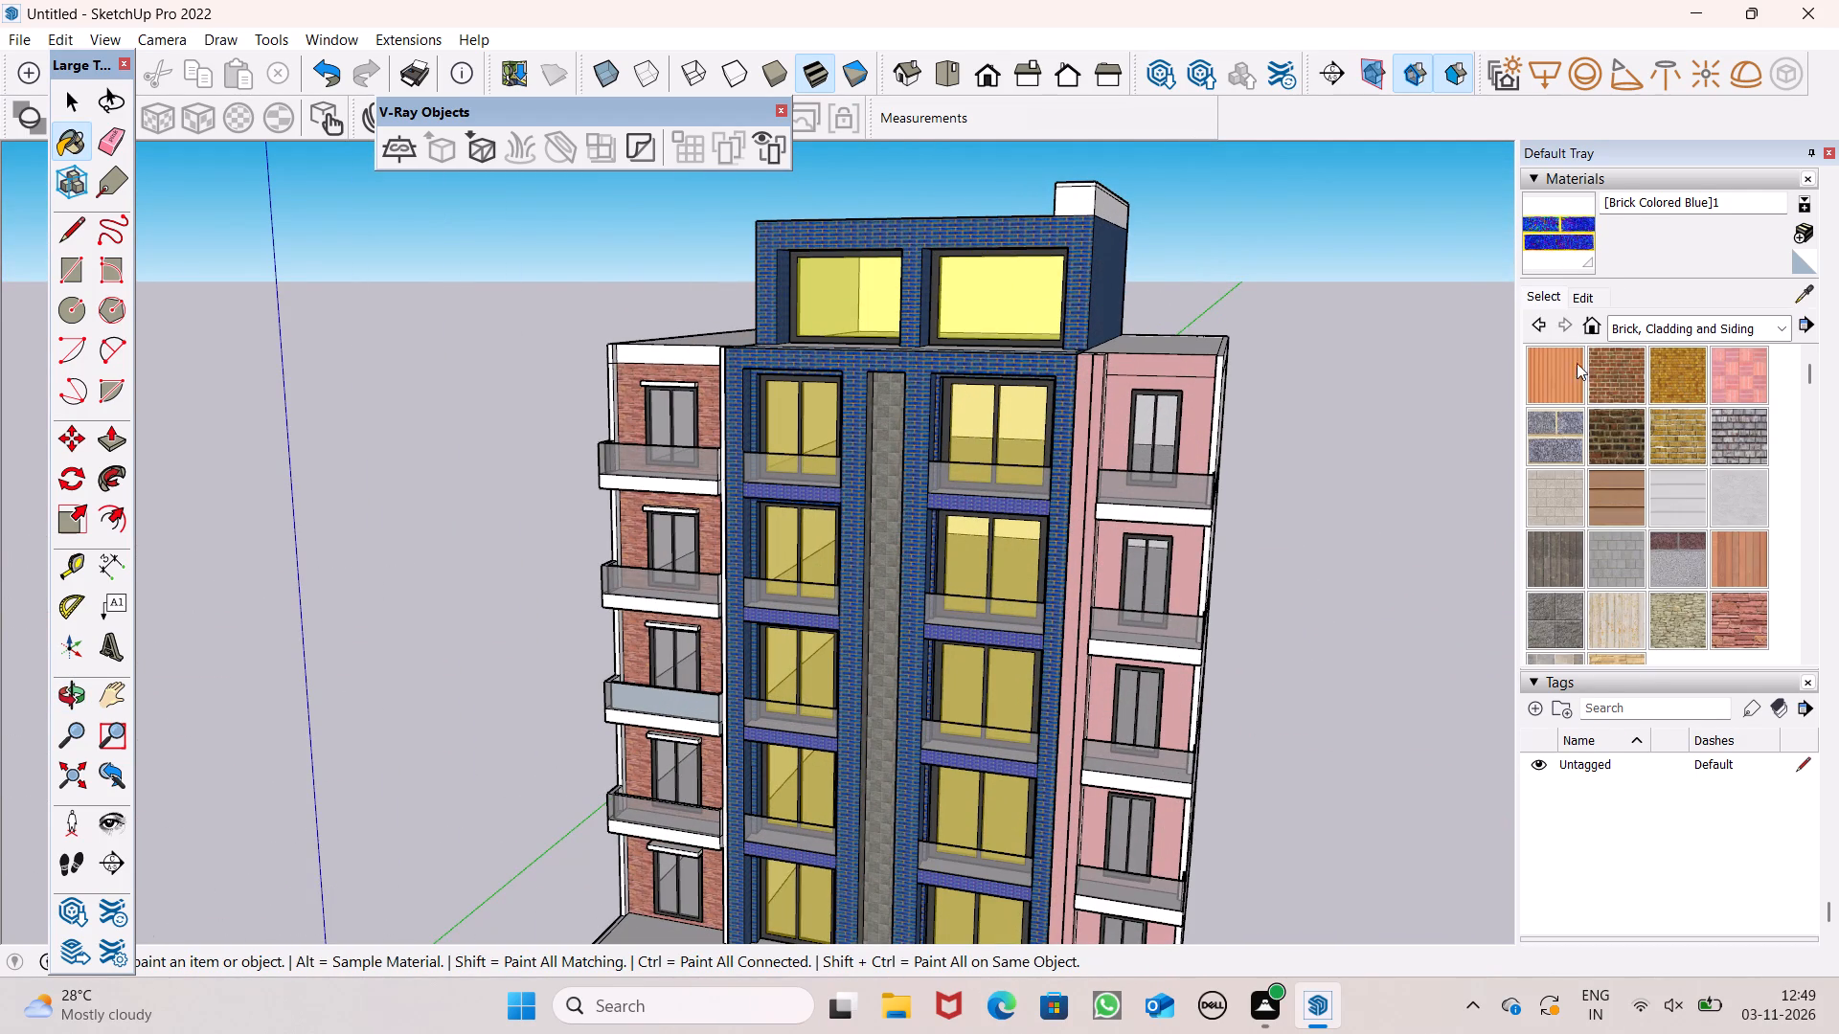
pyautogui.click(1651, 327)
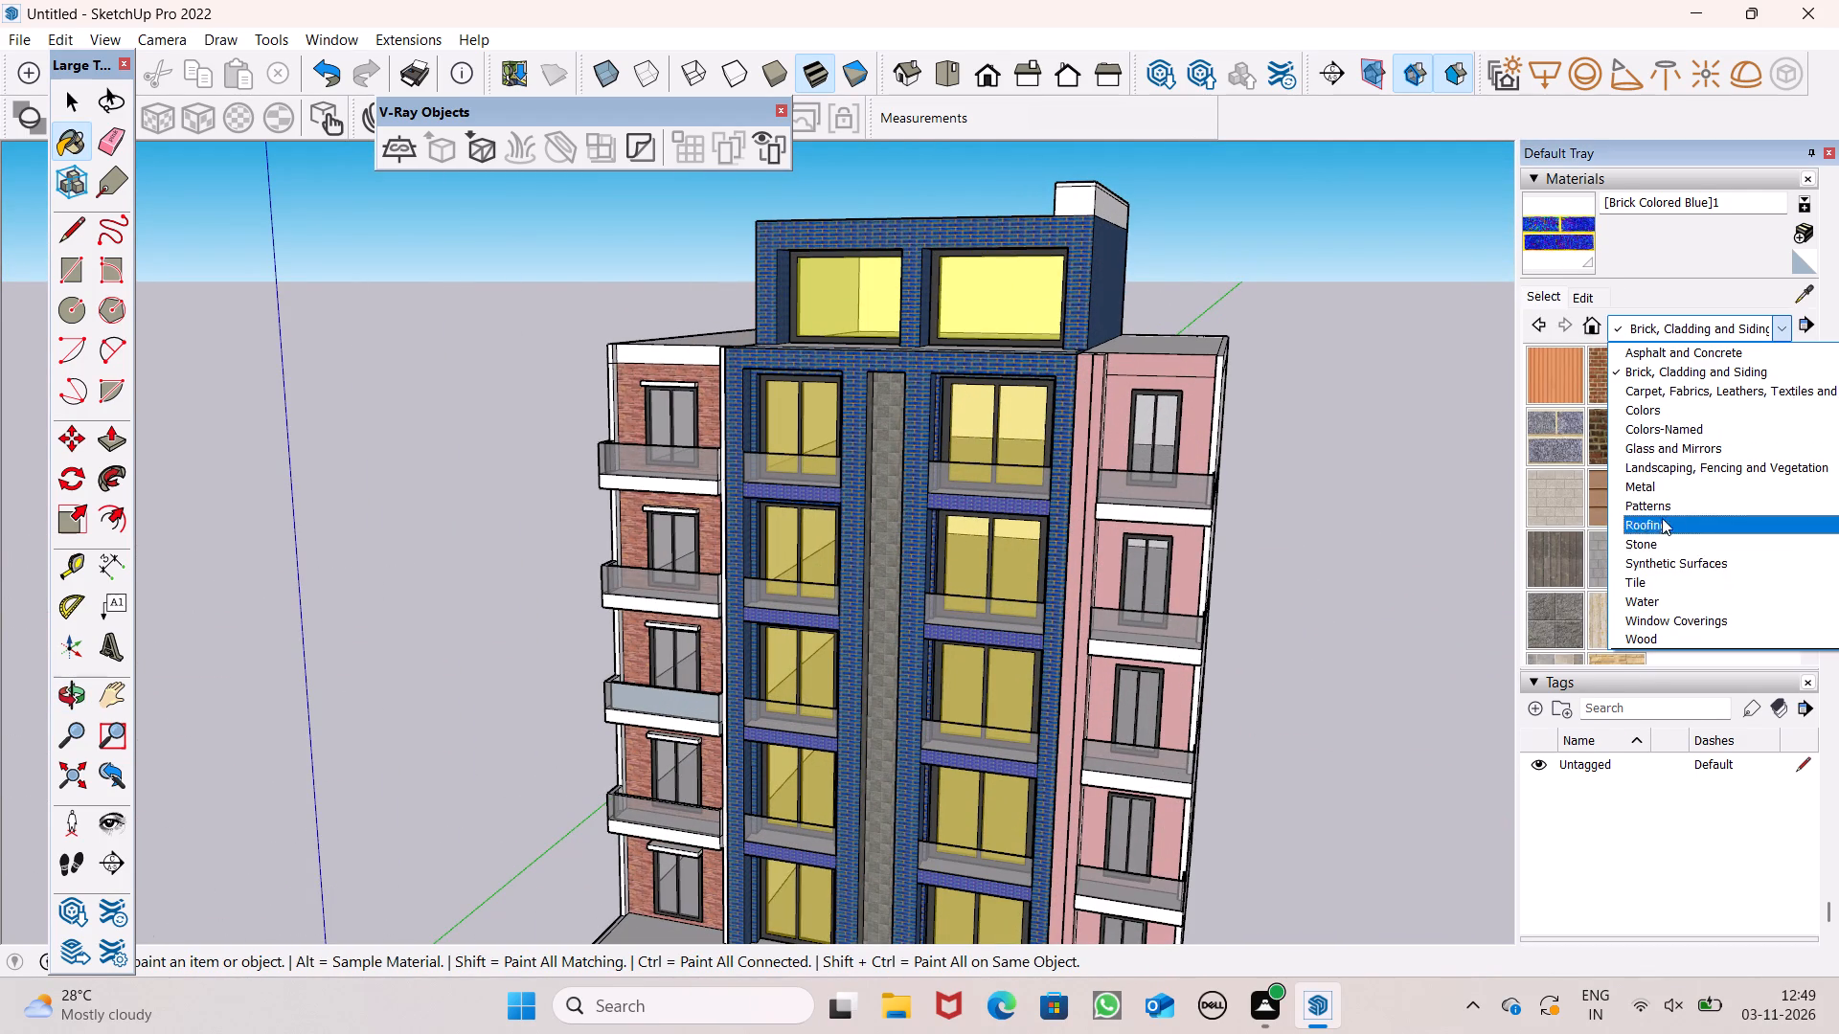
pyautogui.click(1668, 394)
pyautogui.click(1654, 323)
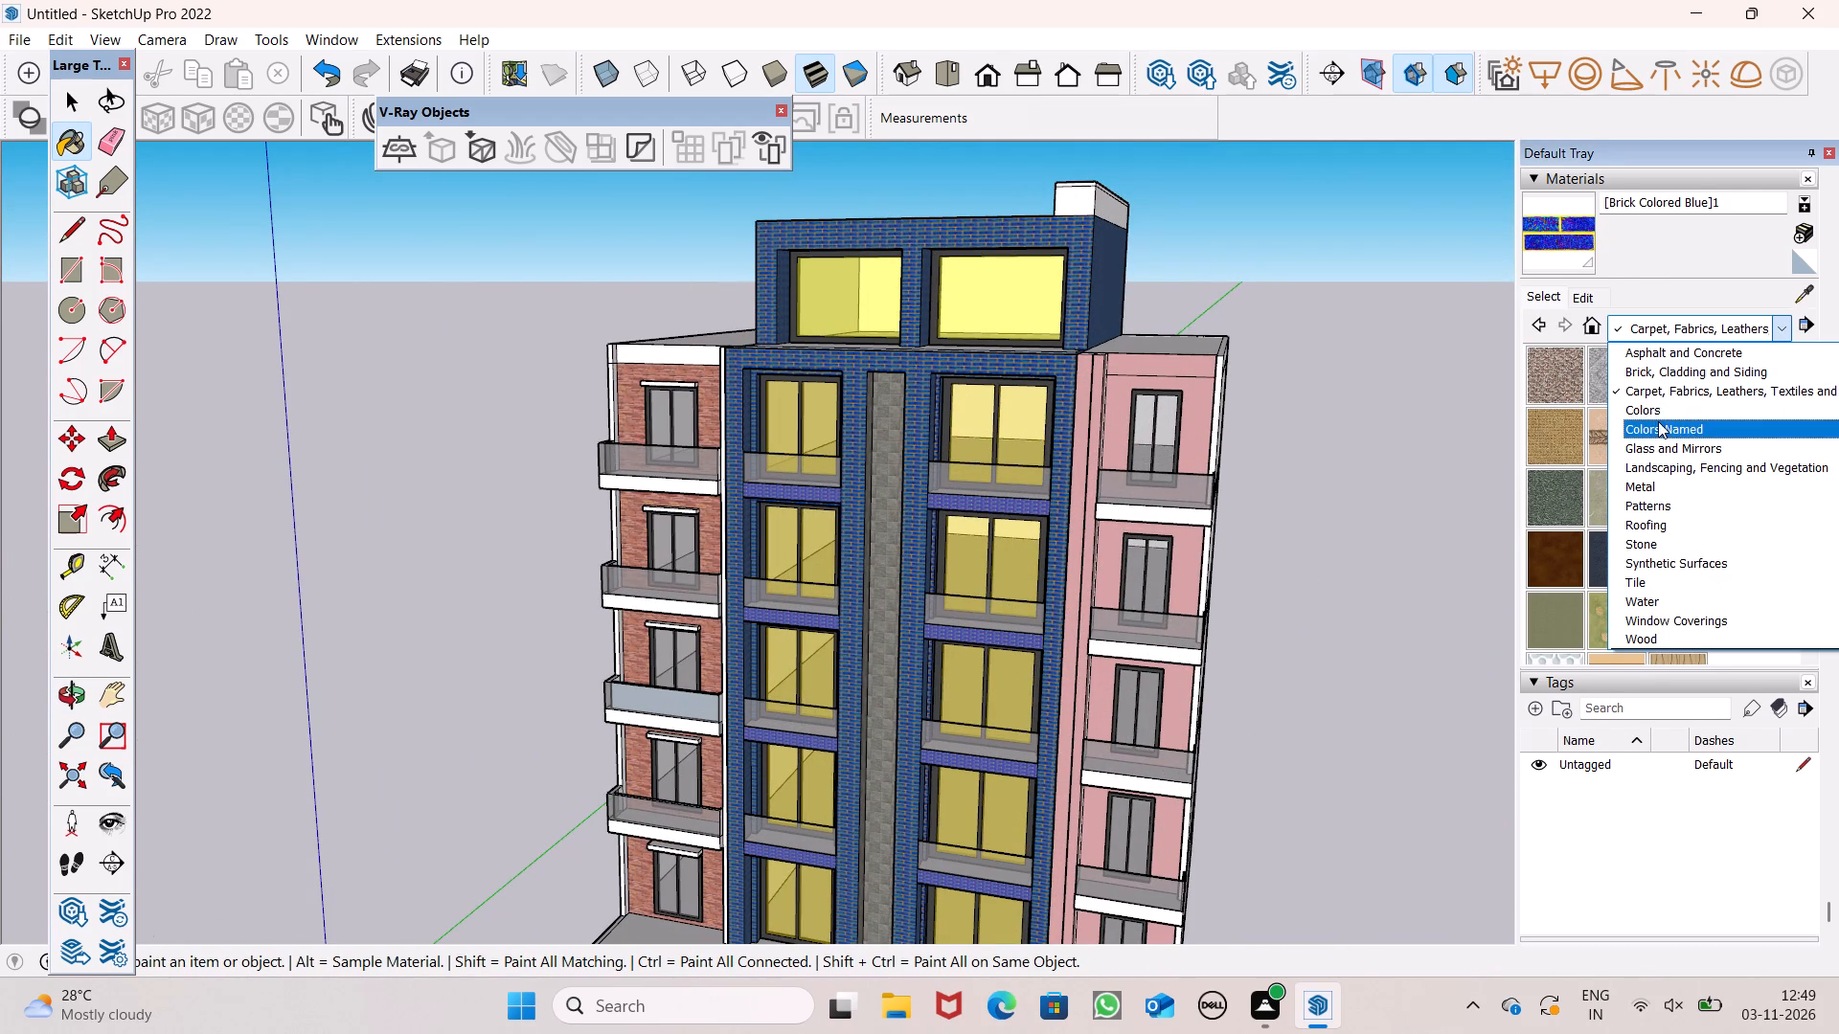
pyautogui.click(1661, 404)
pyautogui.scroll(-12, 1685, 533)
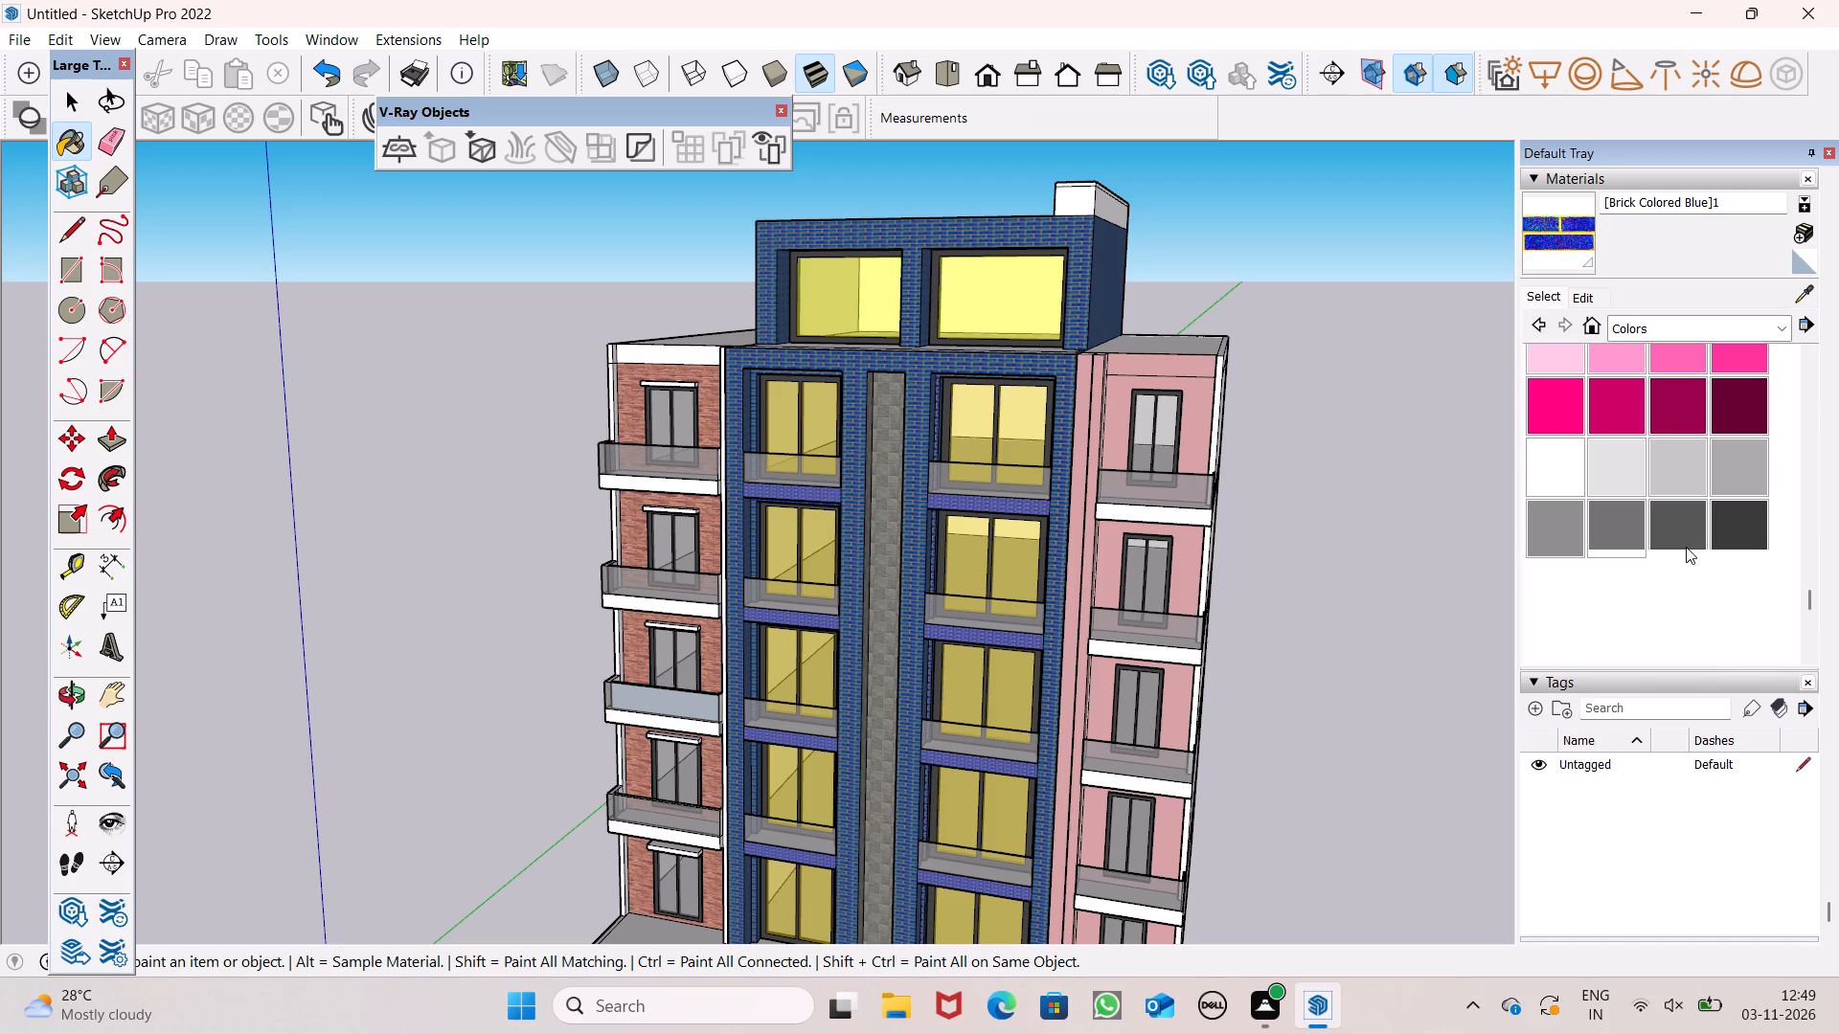
pyautogui.click(1689, 534)
pyautogui.scroll(8, 1139, 145)
pyautogui.click(1051, 244)
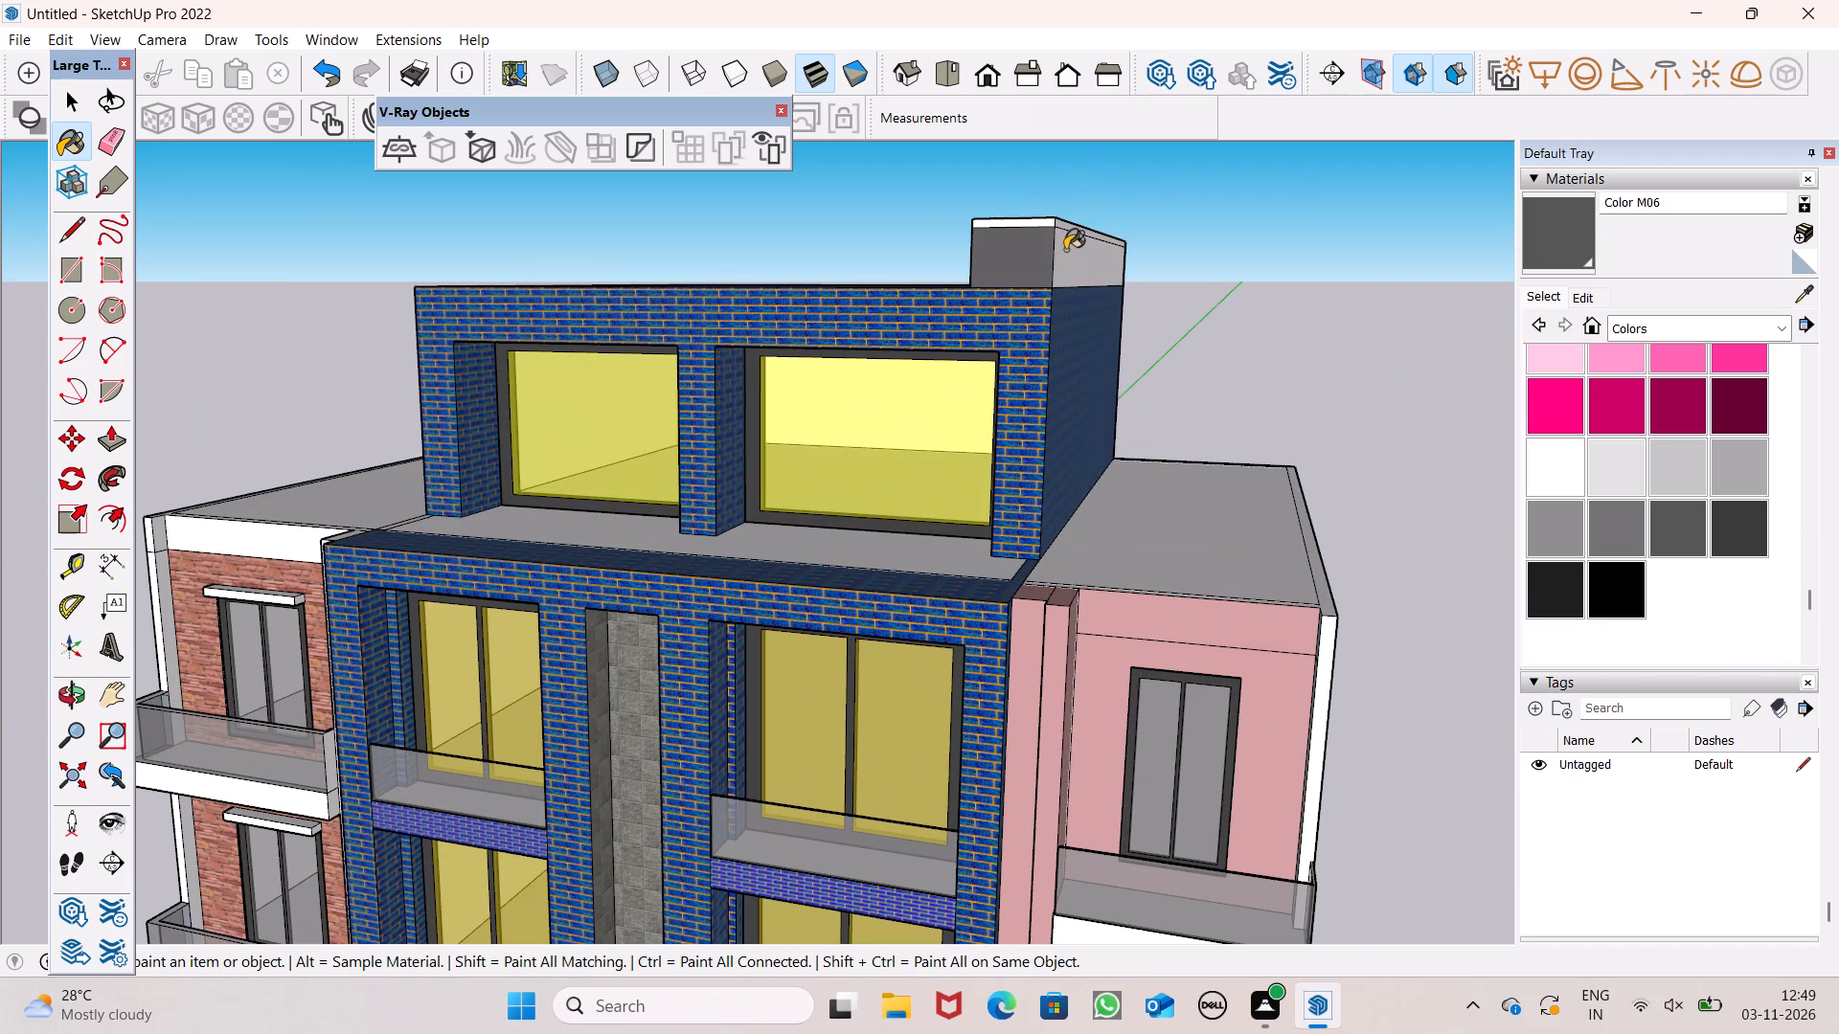
pyautogui.click(1066, 250)
pyautogui.scroll(1, 965, 242)
pyautogui.moveTo(965, 242); pyautogui.dragTo(1261, 220, button='middle')
pyautogui.scroll(1, 1261, 220)
pyautogui.click(1041, 259)
pyautogui.scroll(-3, 1213, 247)
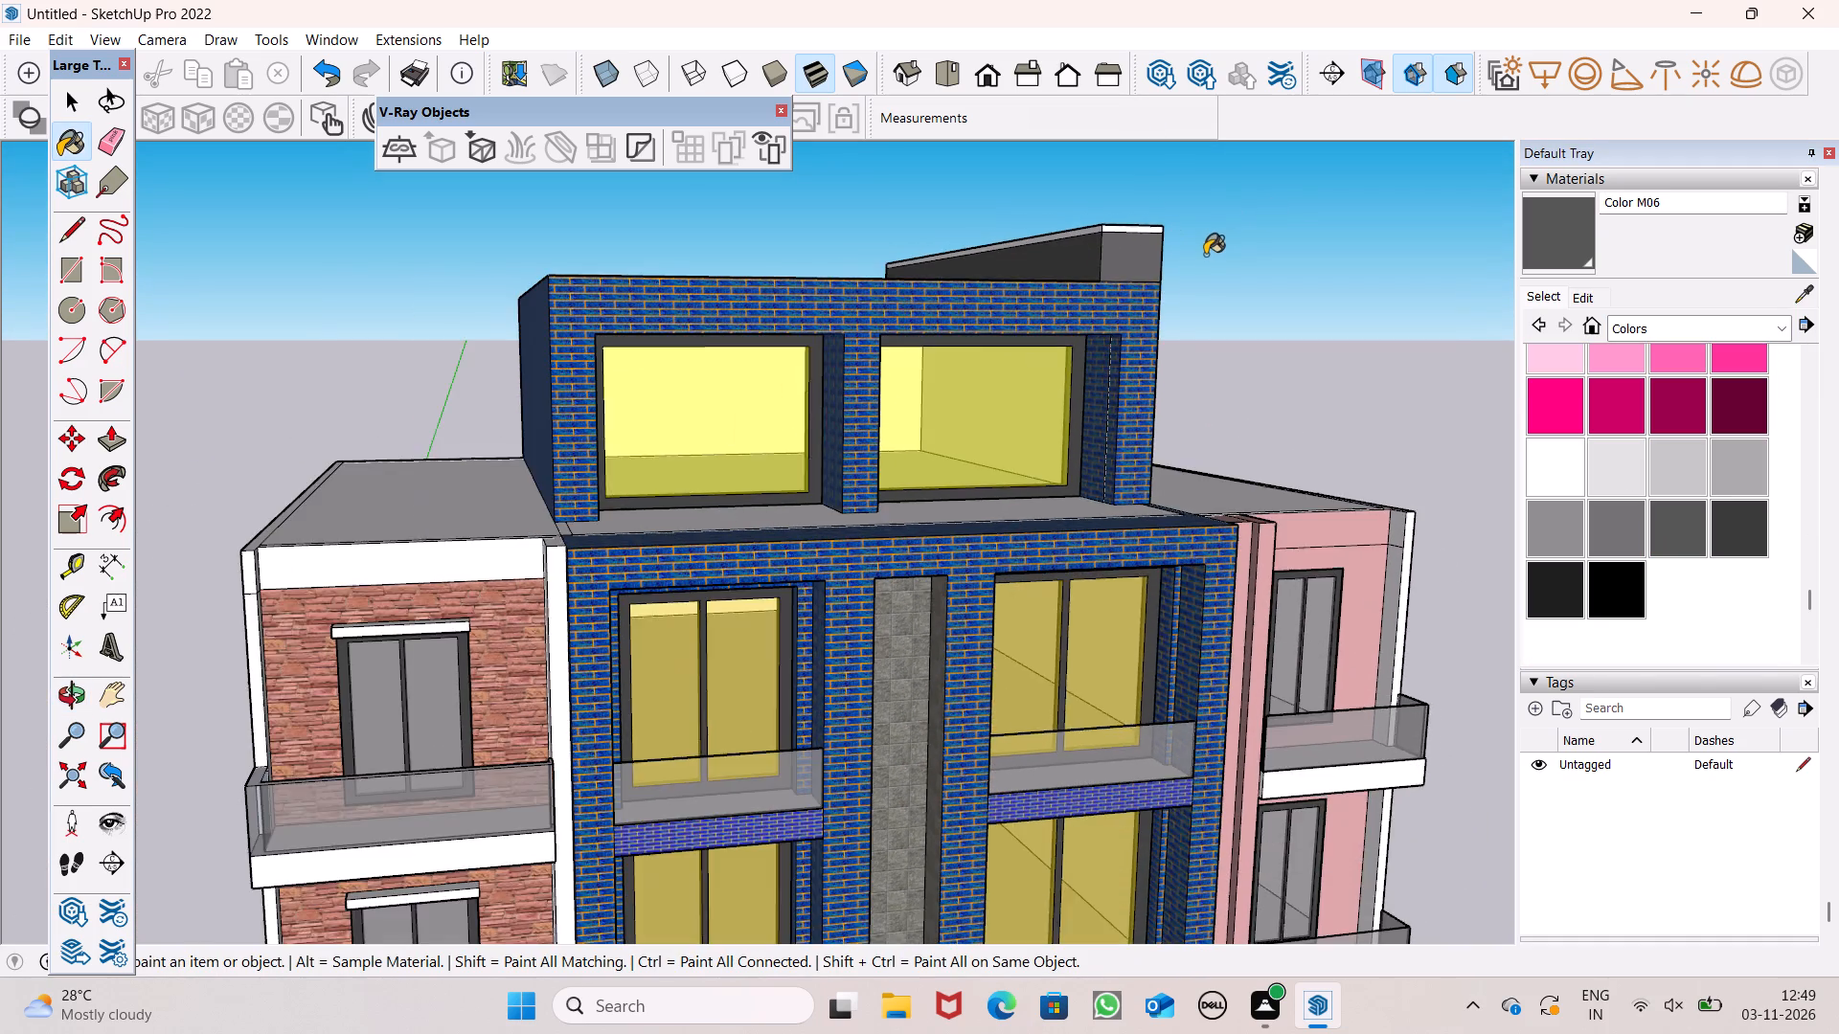
# Paint the rear end face of the penthouse roof wall and its narrow adjoining strip with Color M06.
pyautogui.moveTo(1202, 264); pyautogui.dragTo(0, 311, button='middle')
pyautogui.moveTo(776, 292); pyautogui.dragTo(587, 325, button='middle')
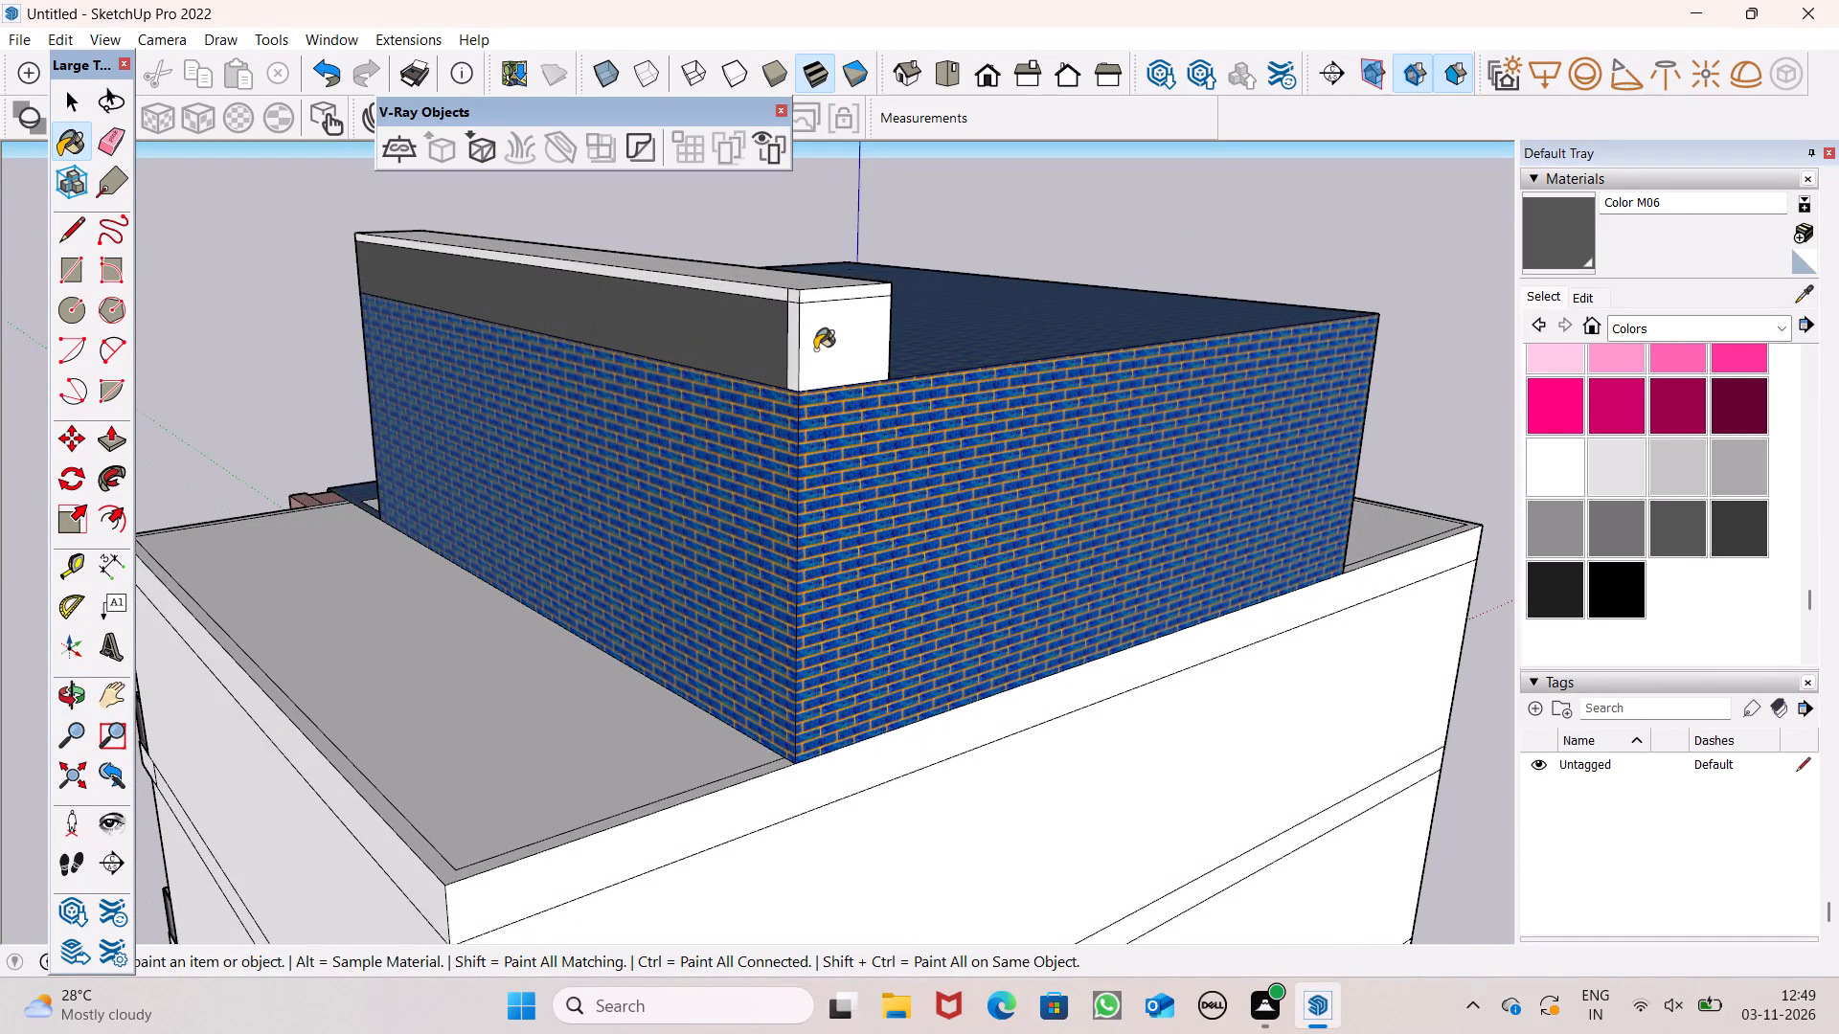
pyautogui.click(815, 349)
pyautogui.click(798, 333)
pyautogui.click(797, 333)
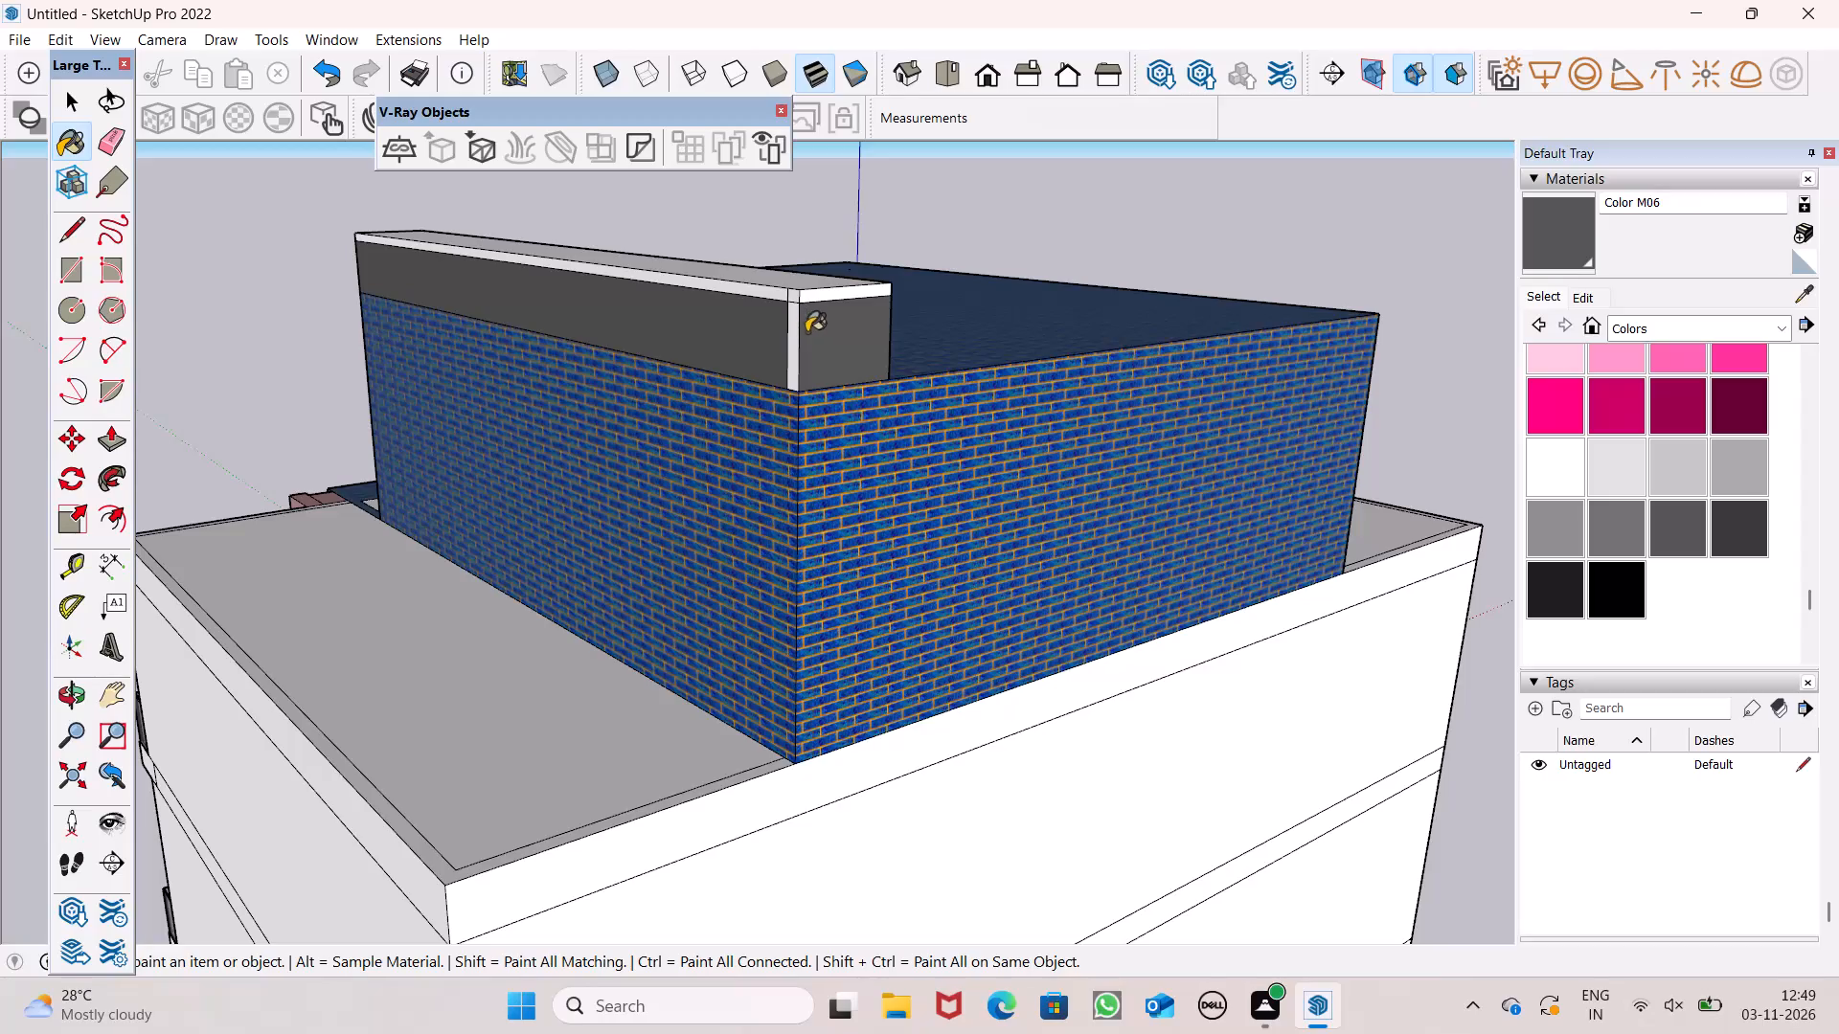
pyautogui.moveTo(817, 335); pyautogui.dragTo(351, 308, button='middle')
pyautogui.scroll(1, 356, 314)
pyautogui.moveTo(357, 281); pyautogui.dragTo(1785, 291, button='middle')
pyautogui.scroll(1, 1784, 292)
pyautogui.scroll(-4, 1362, 319)
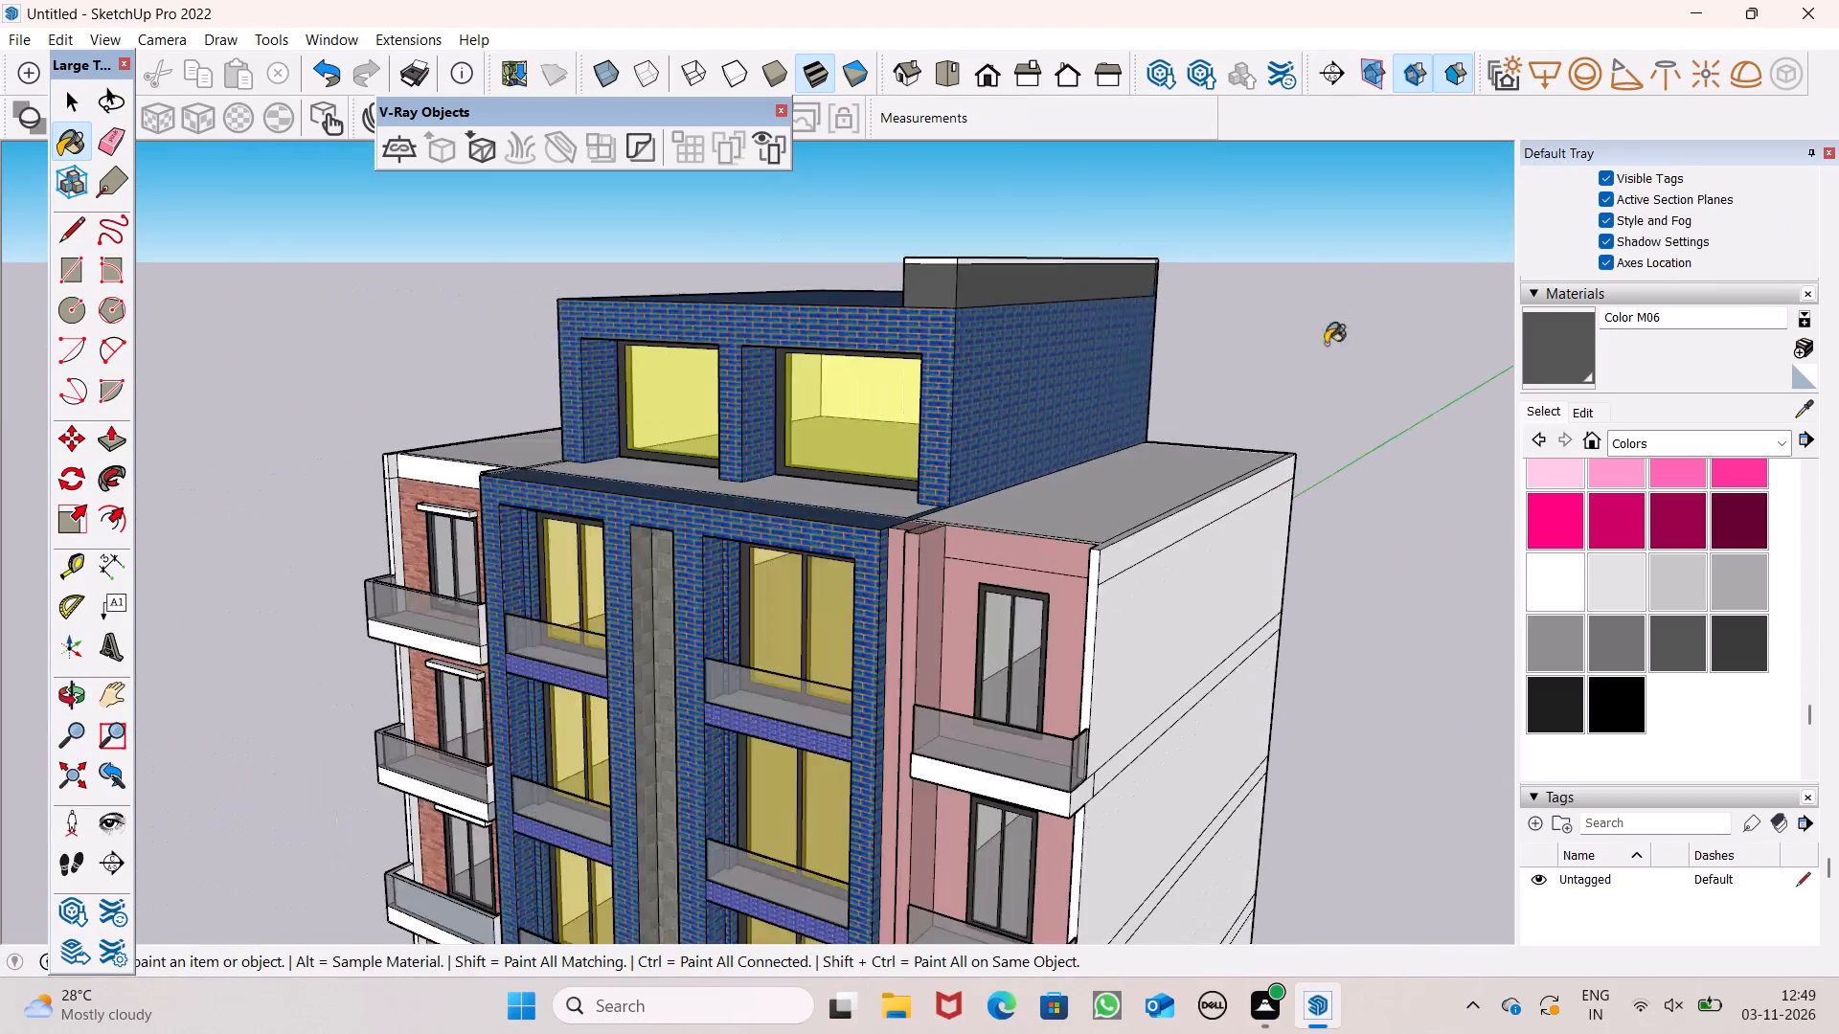
pyautogui.scroll(-1, 1326, 344)
pyautogui.moveTo(1260, 440); pyautogui.dragTo(1541, 408, button='middle')
pyautogui.press('space')
# Paint the top face, inner long edge band and front edge band of the penthouse roof wall with Color M03.
pyautogui.scroll(-6, 1182, 446)
pyautogui.scroll(7, 1164, 388)
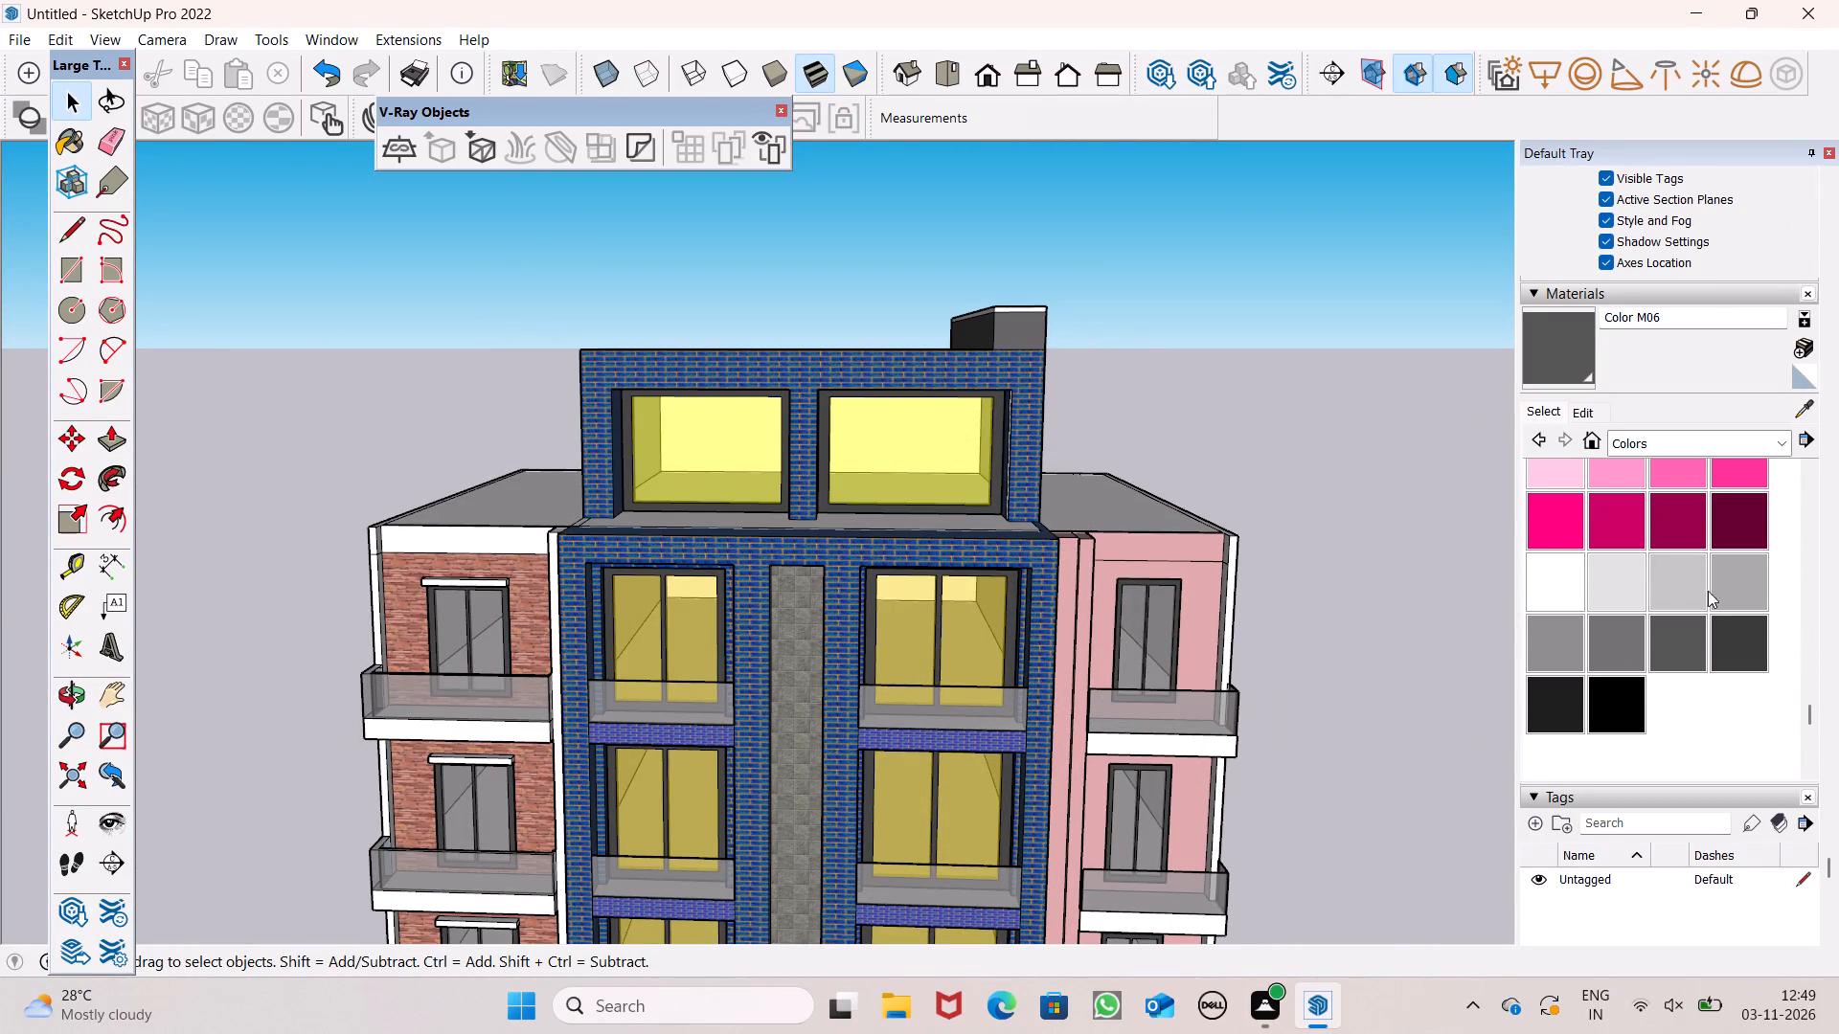
pyautogui.click(1736, 576)
pyautogui.scroll(7, 989, 245)
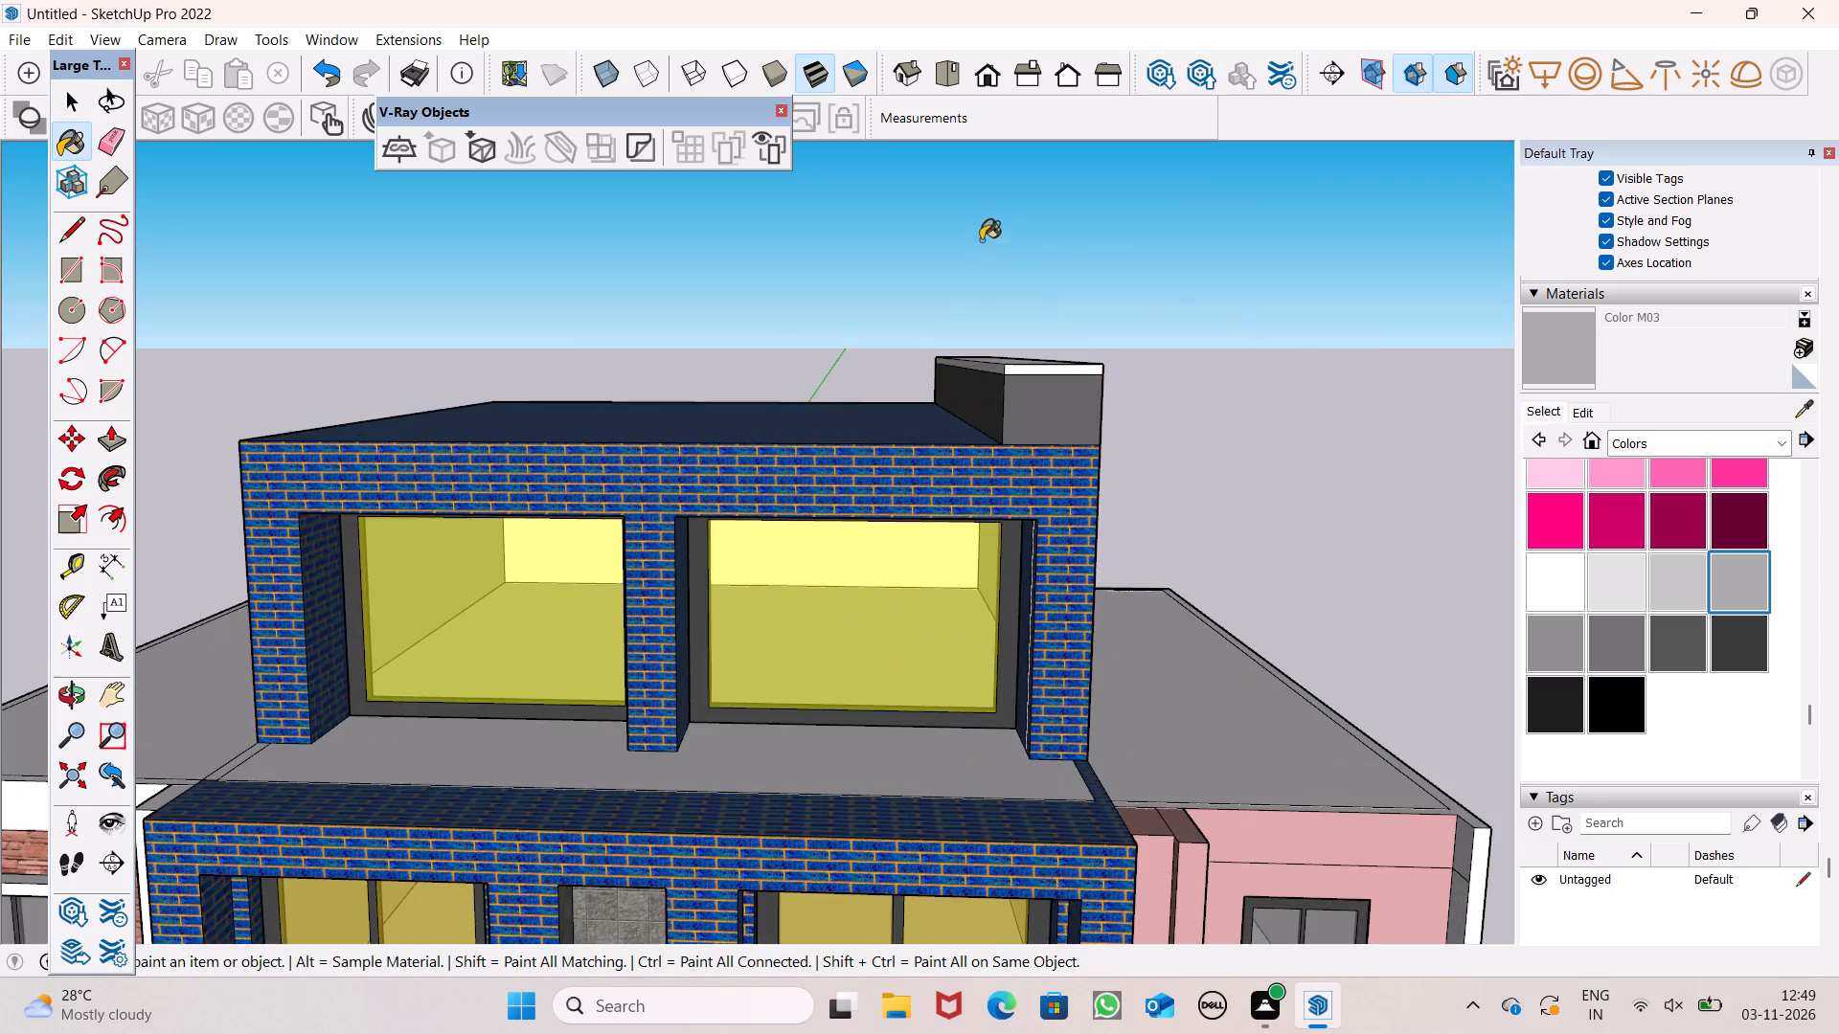
pyautogui.moveTo(980, 318); pyautogui.dragTo(1101, 597, button='middle')
pyautogui.scroll(6, 1101, 596)
pyautogui.click(1106, 499)
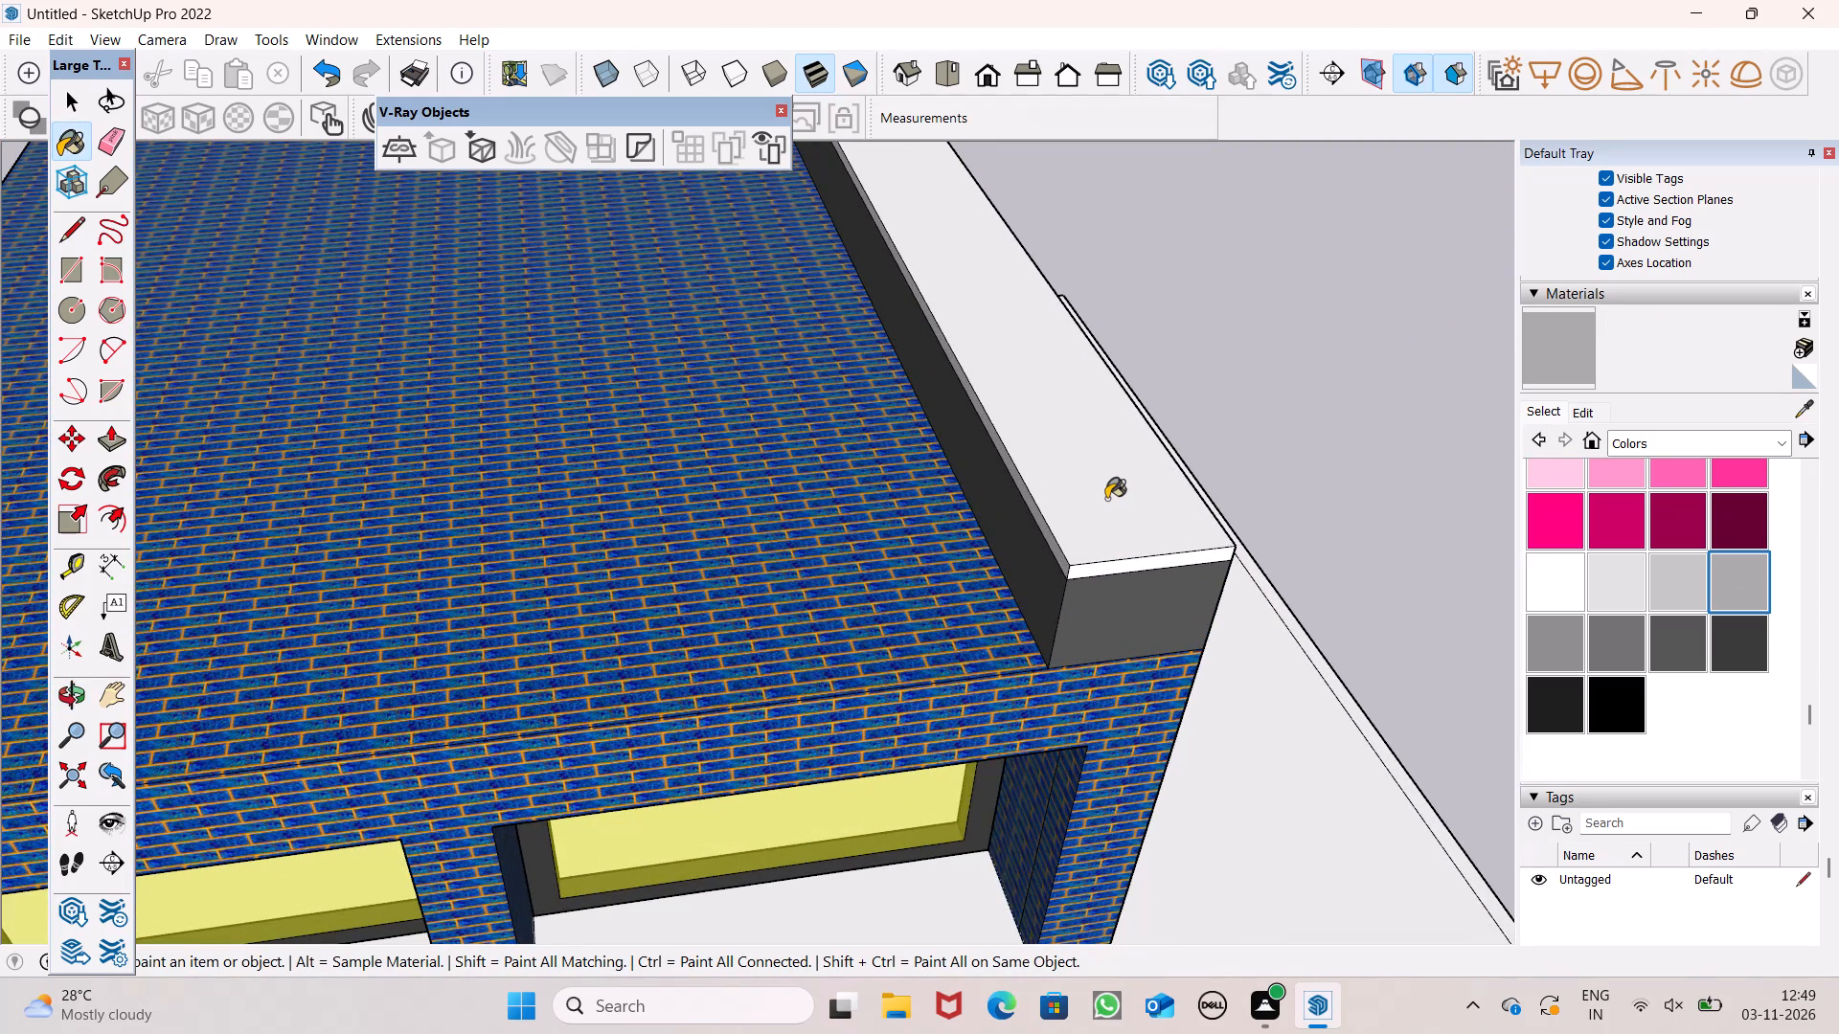
pyautogui.moveTo(1076, 516); pyautogui.dragTo(1191, 337, button='middle')
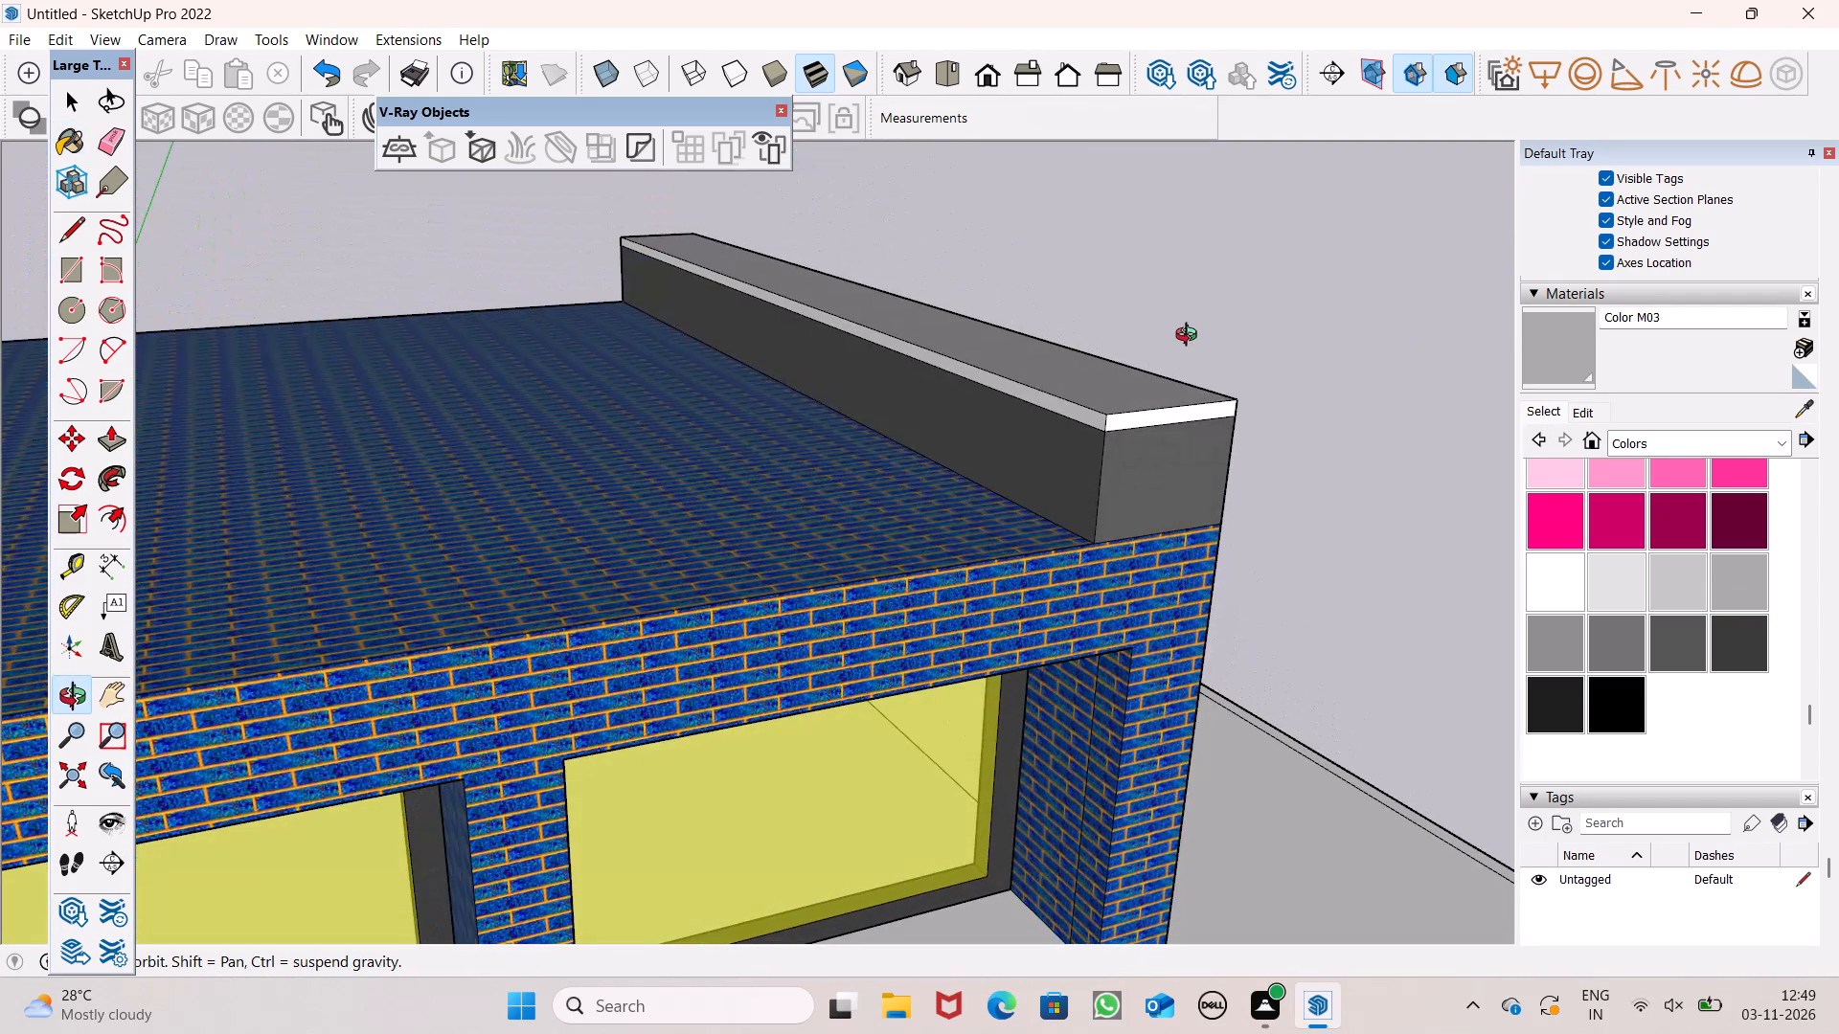
pyautogui.moveTo(1191, 337); pyautogui.dragTo(1191, 336, button='middle')
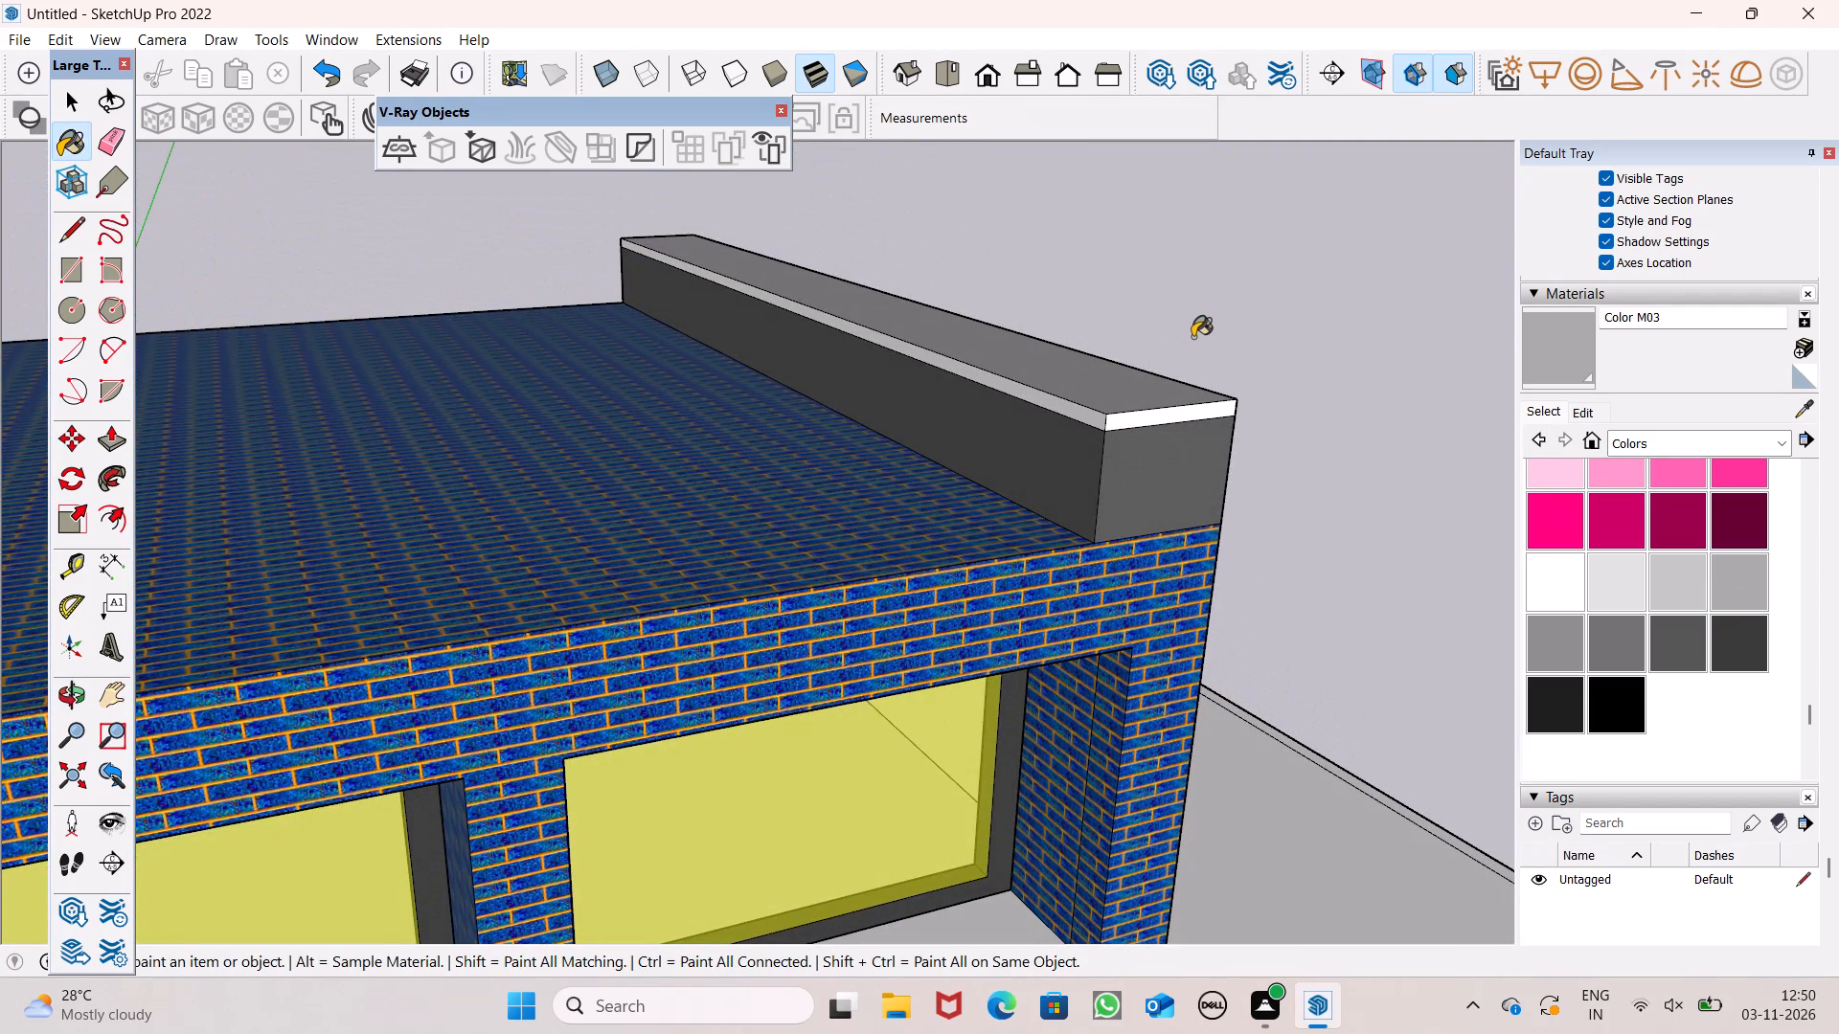
pyautogui.scroll(2, 1033, 369)
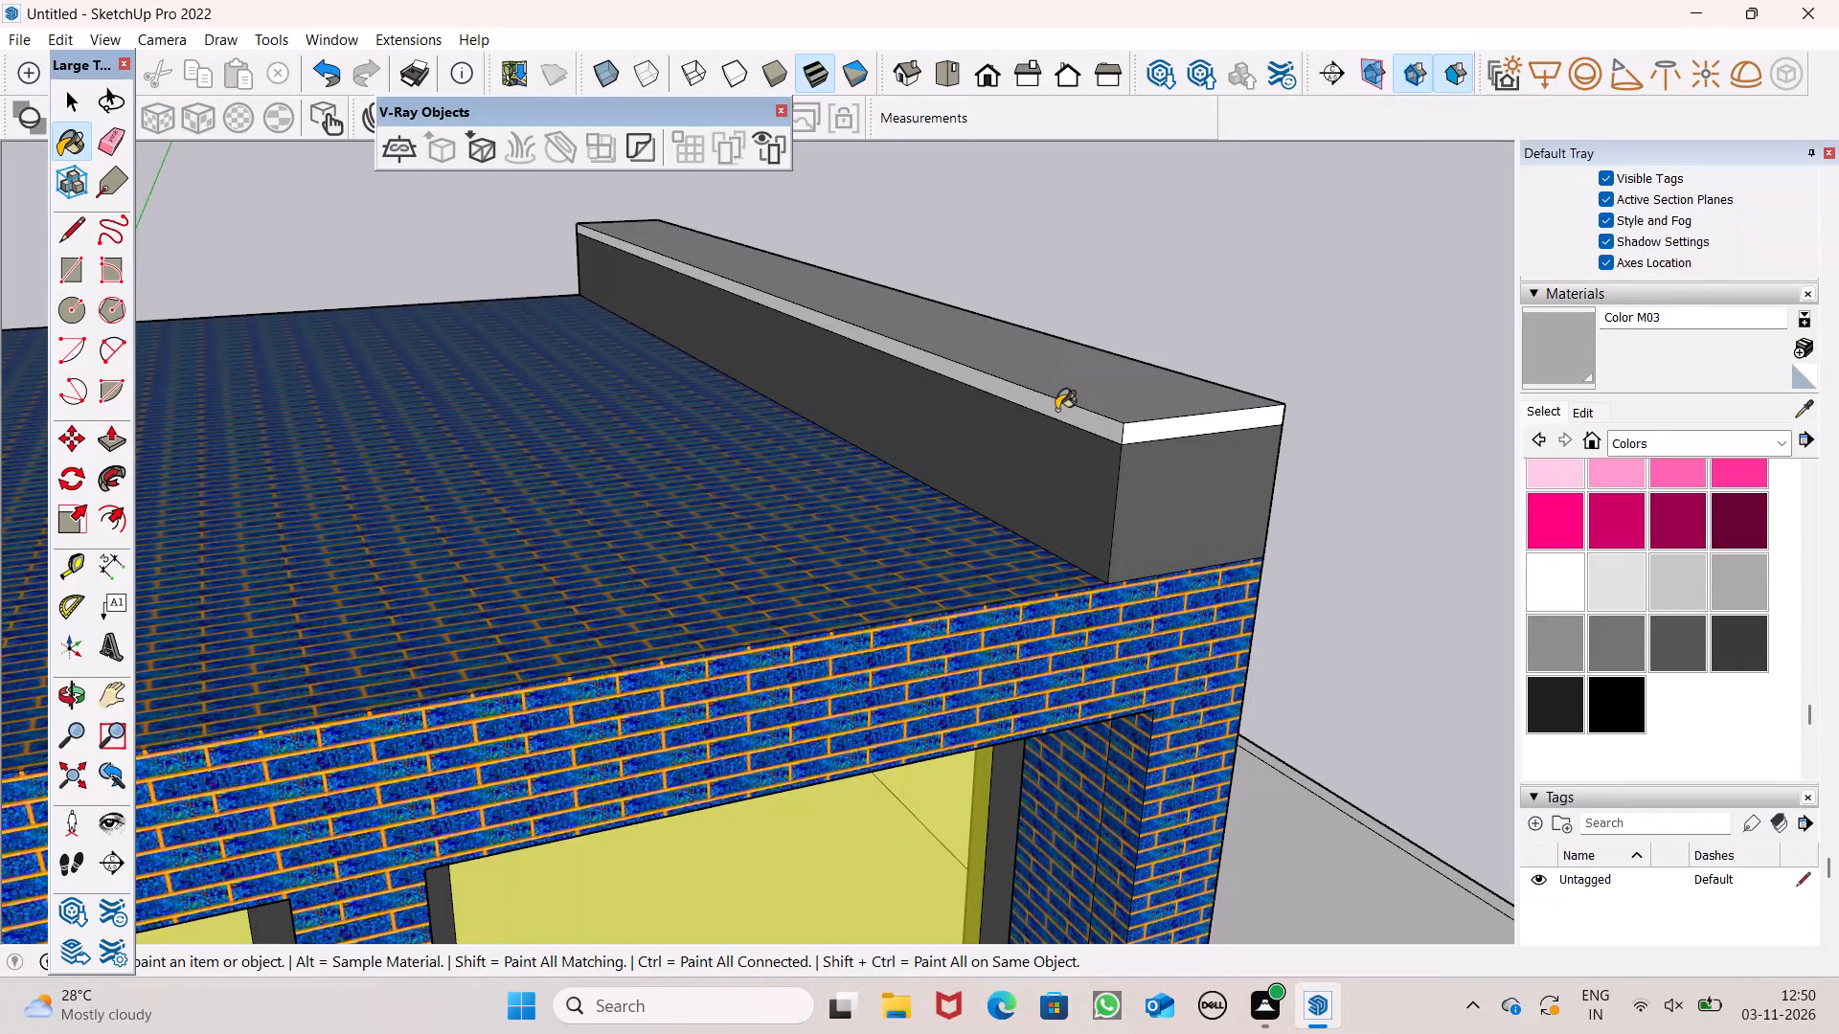
pyautogui.scroll(6, 1056, 410)
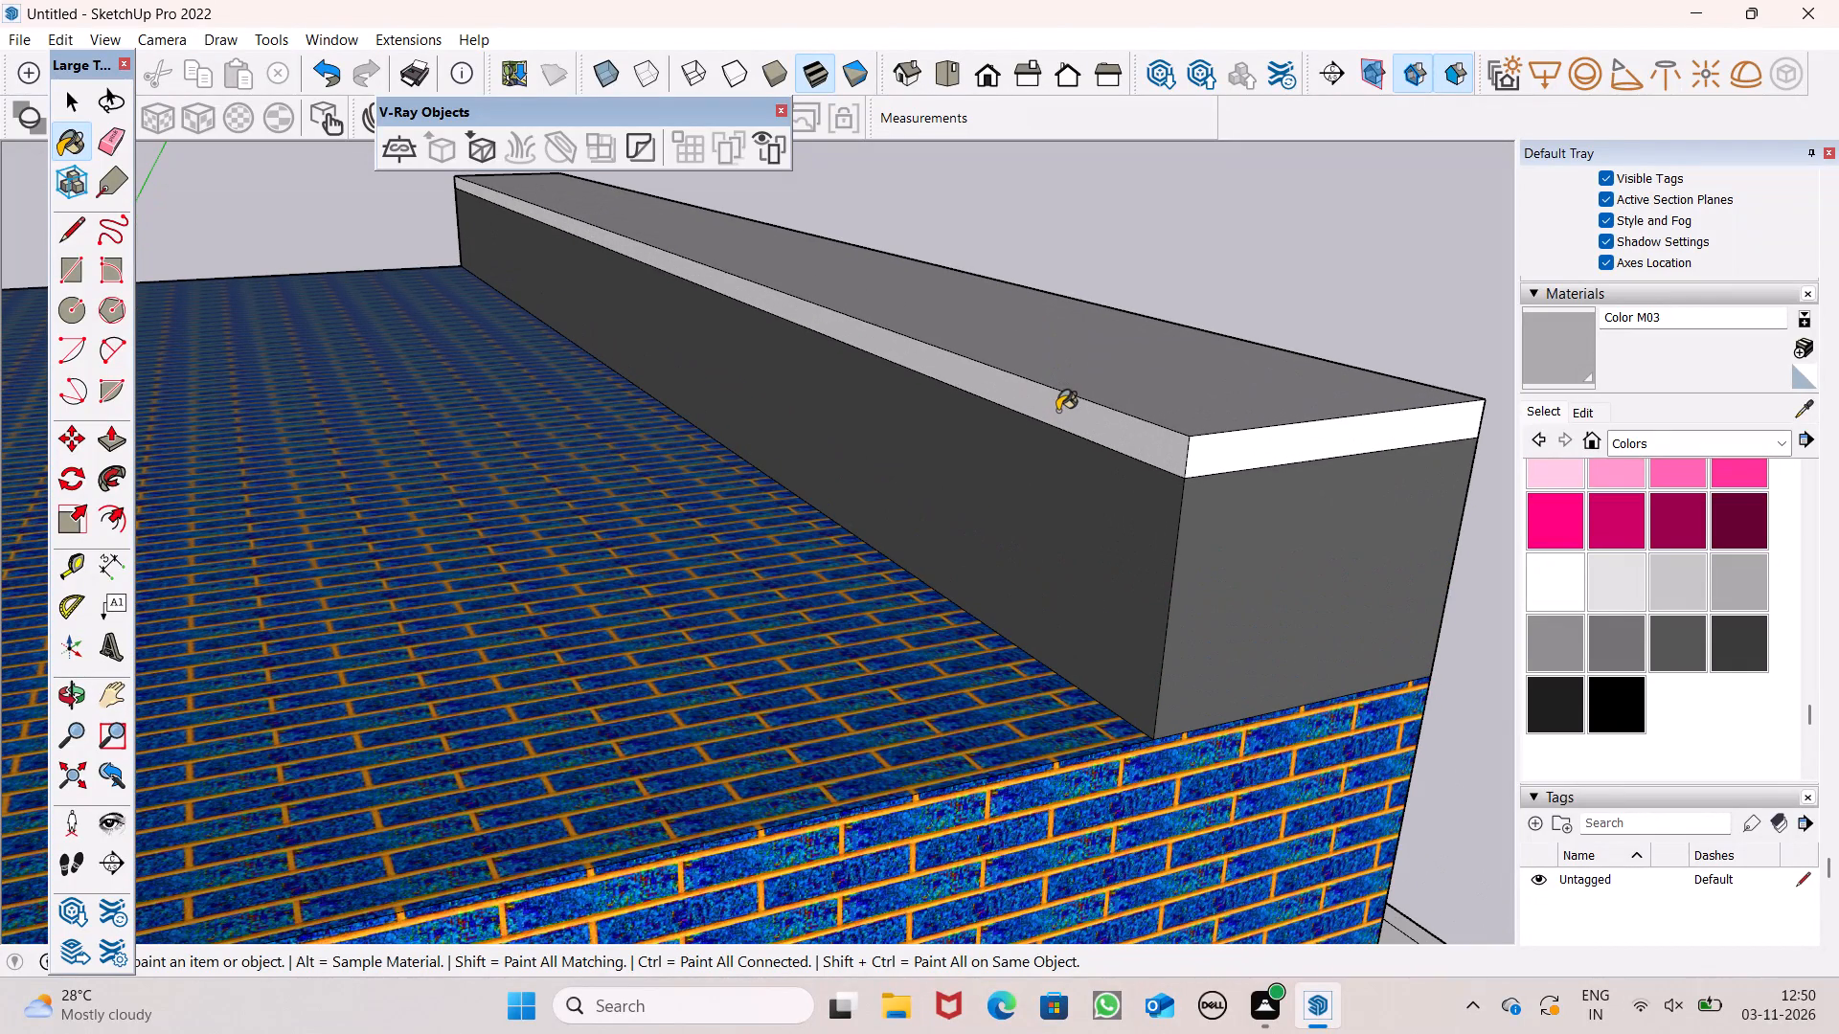
pyautogui.click(1057, 411)
pyautogui.click(1224, 438)
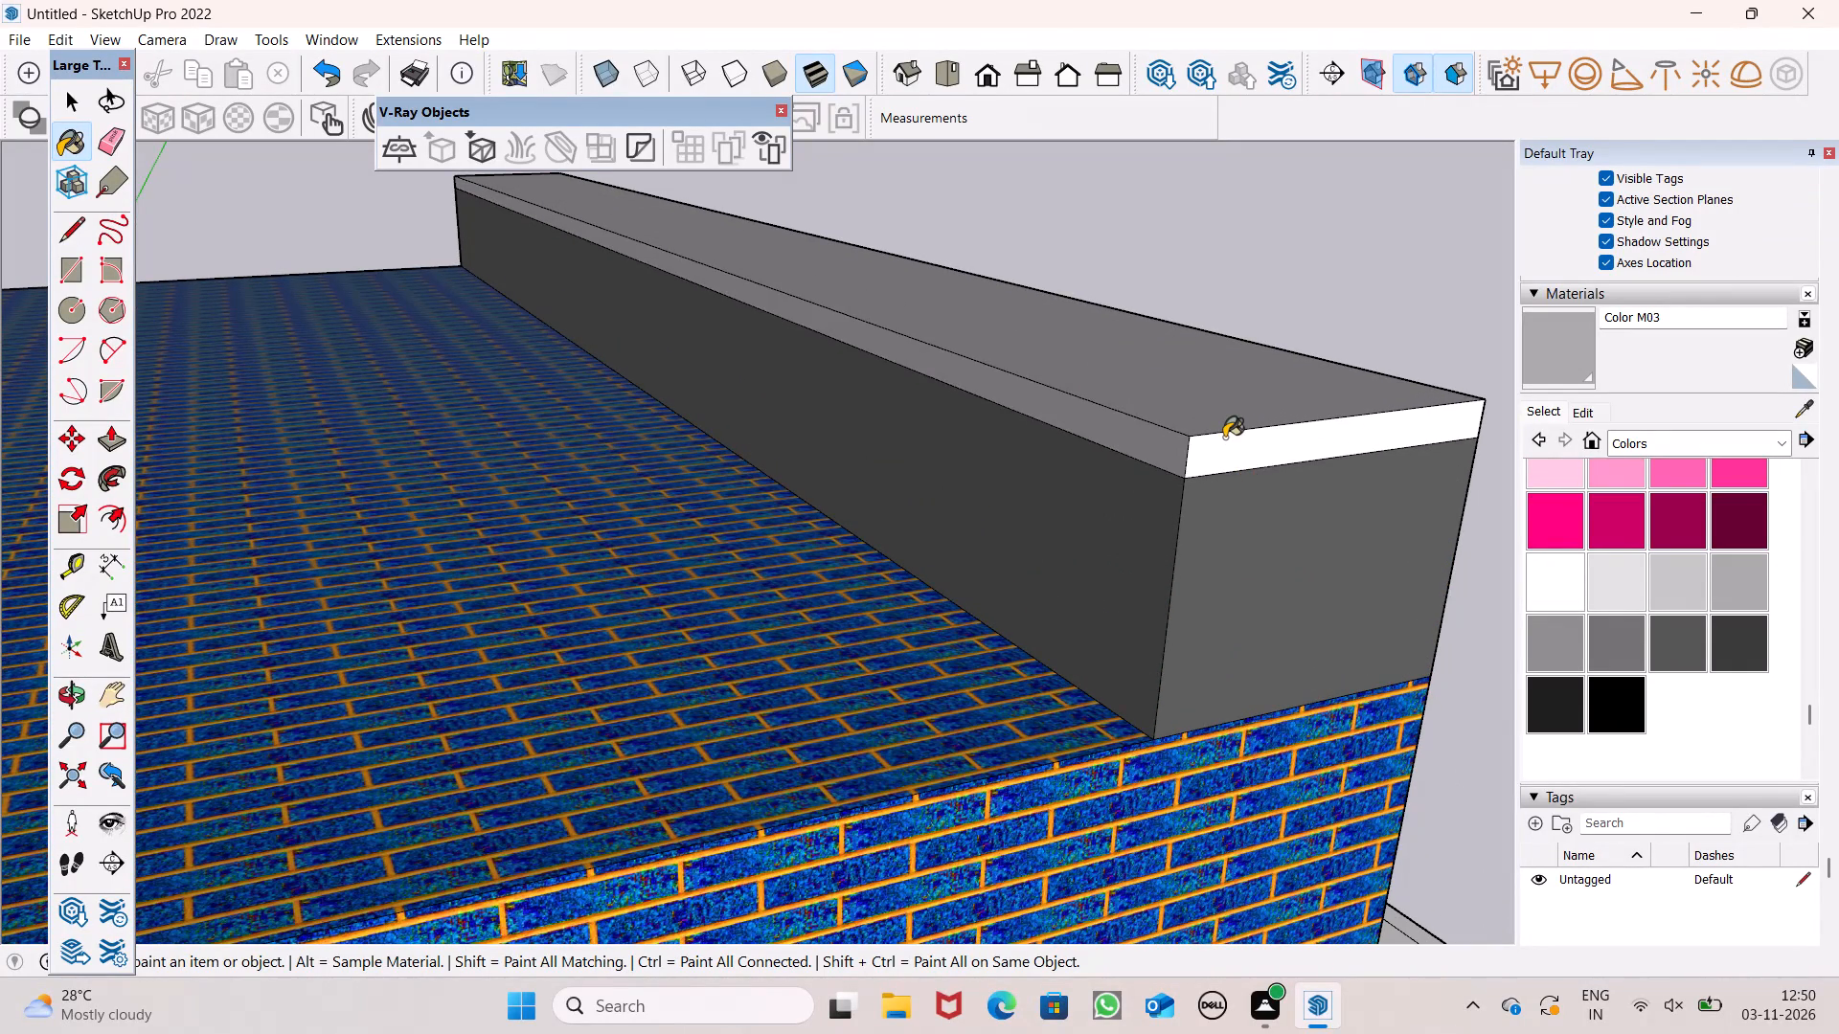
# Paint the outer long edge band and rear edge bands of the penthouse roof wall with Color M03.
pyautogui.scroll(-6, 1206, 416)
pyautogui.moveTo(1228, 438); pyautogui.dragTo(216, 391, button='middle')
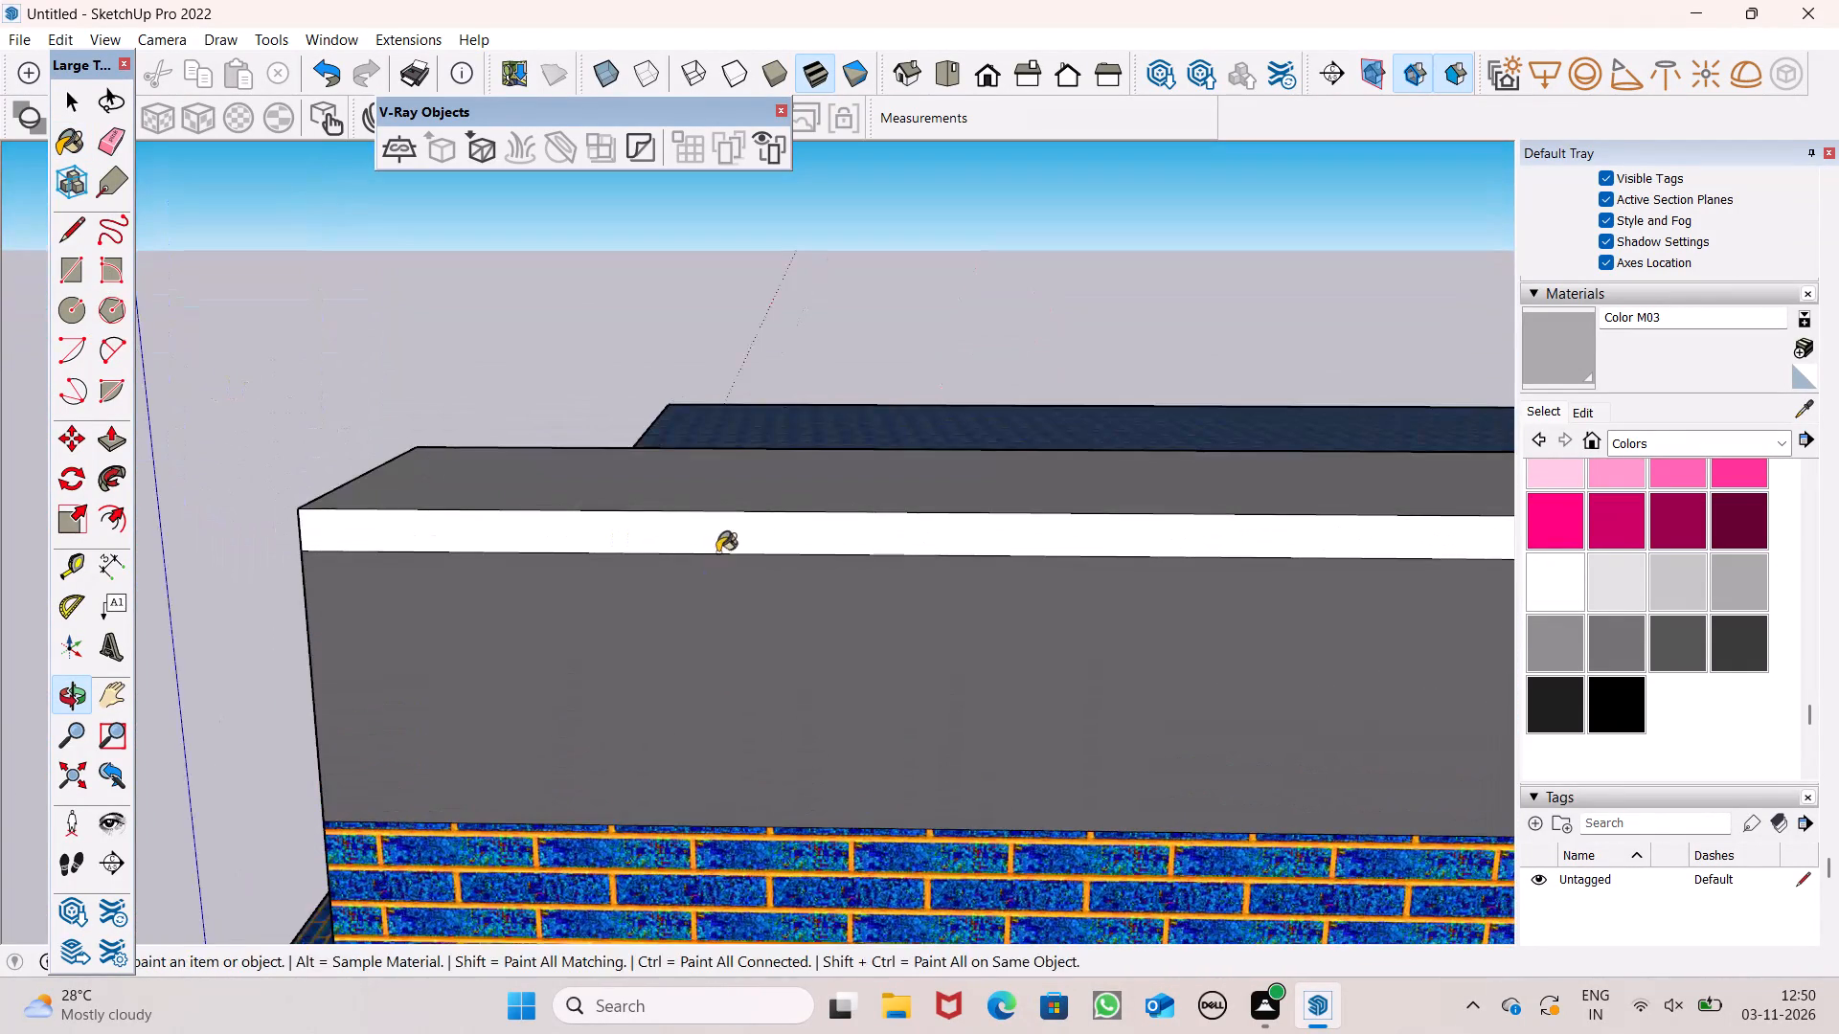
pyautogui.click(717, 551)
pyautogui.scroll(-6, 767, 290)
pyautogui.scroll(1, 999, 374)
pyautogui.scroll(-3, 999, 374)
pyautogui.moveTo(1265, 432); pyautogui.dragTo(843, 432, button='middle')
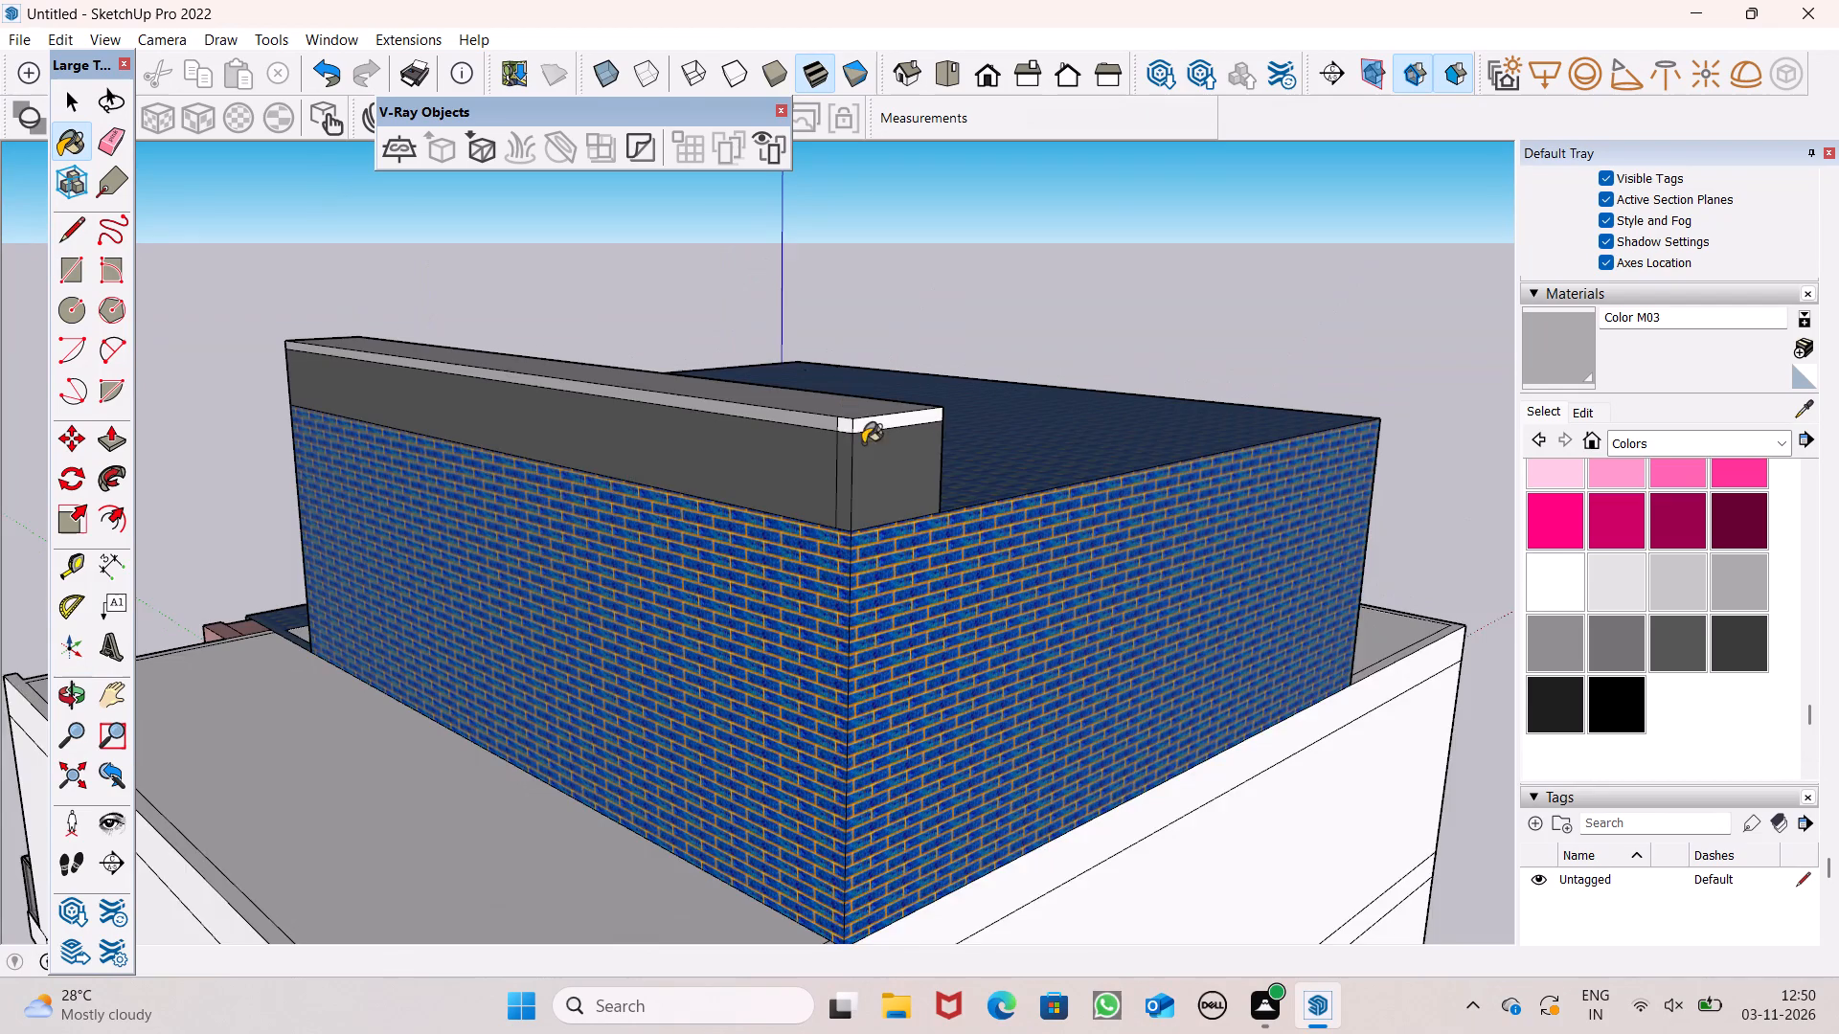
pyautogui.scroll(6, 874, 458)
pyautogui.click(838, 410)
pyautogui.click(816, 404)
pyautogui.moveTo(904, 401); pyautogui.dragTo(0, 361, button='middle')
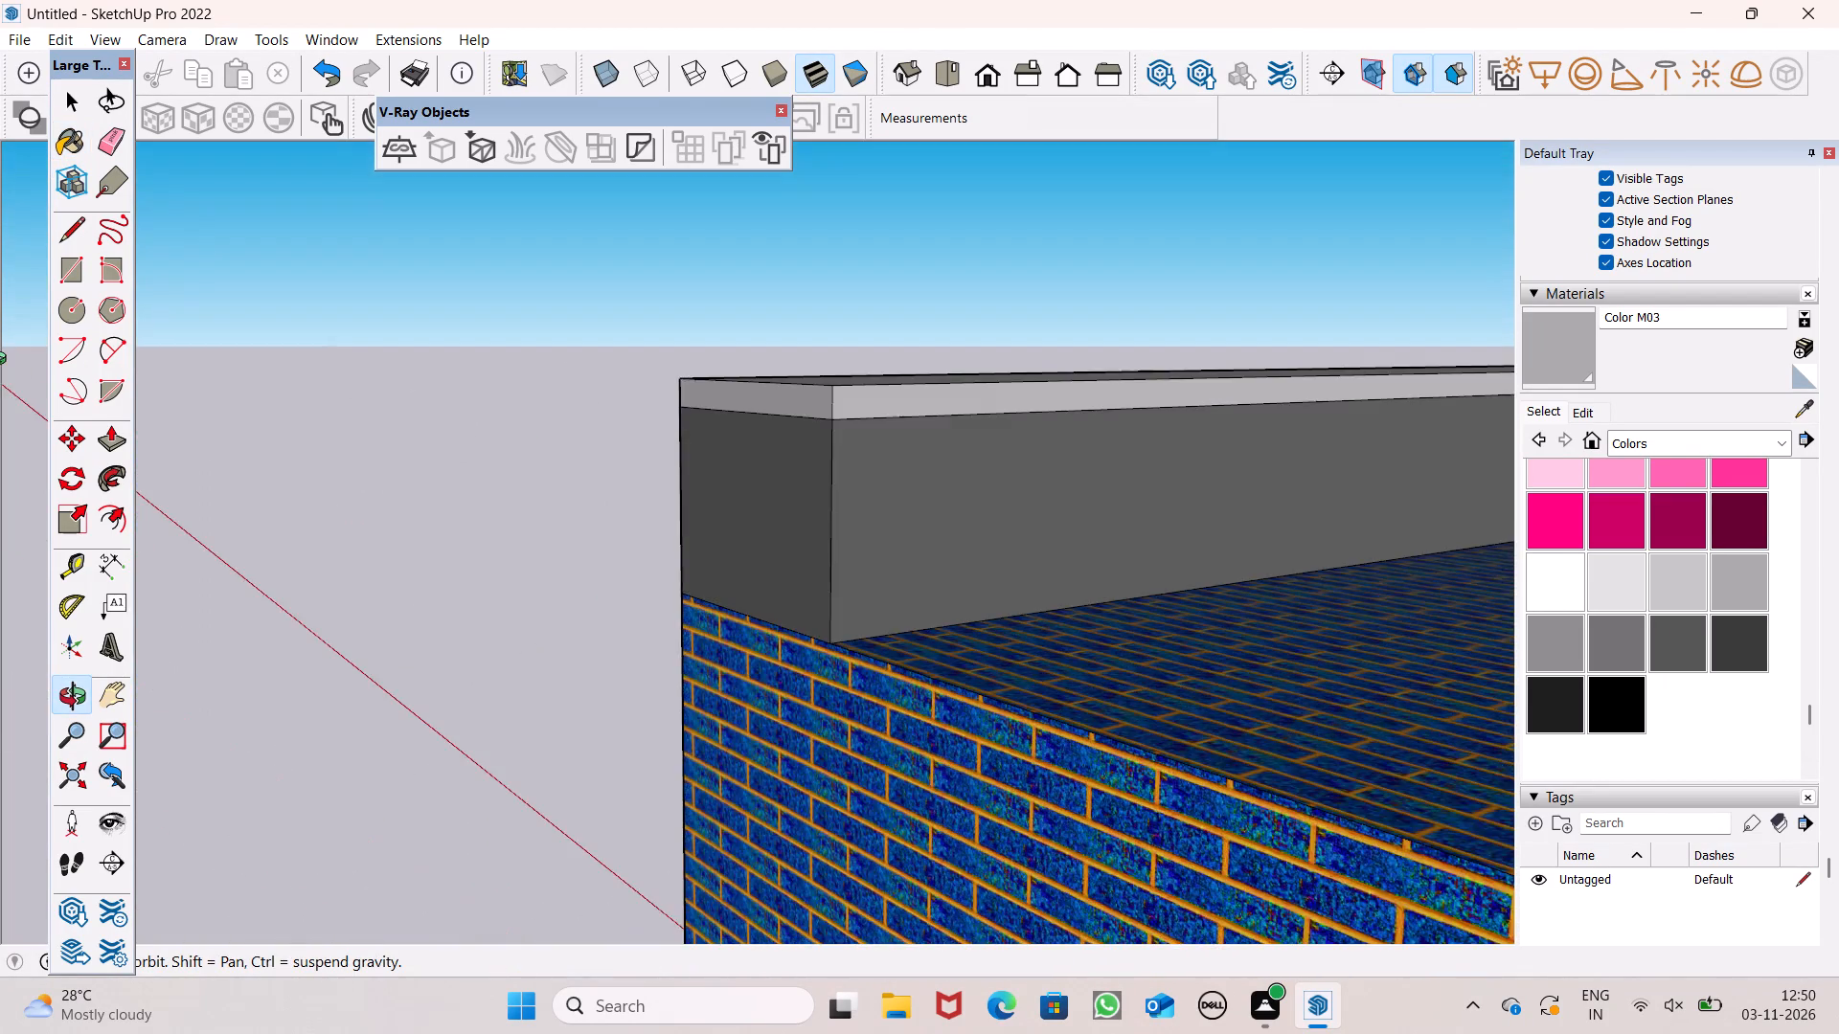
pyautogui.moveTo(0, 361); pyautogui.dragTo(1838, 551, button='middle')
pyautogui.scroll(1, 1838, 551)
pyautogui.press('space')
# Examine the painted roof wall and the whole building facade from several angles and distances.
pyautogui.scroll(-8, 1170, 377)
pyautogui.scroll(-1, 1083, 335)
pyautogui.scroll(1, 1083, 335)
pyautogui.scroll(-6, 1083, 335)
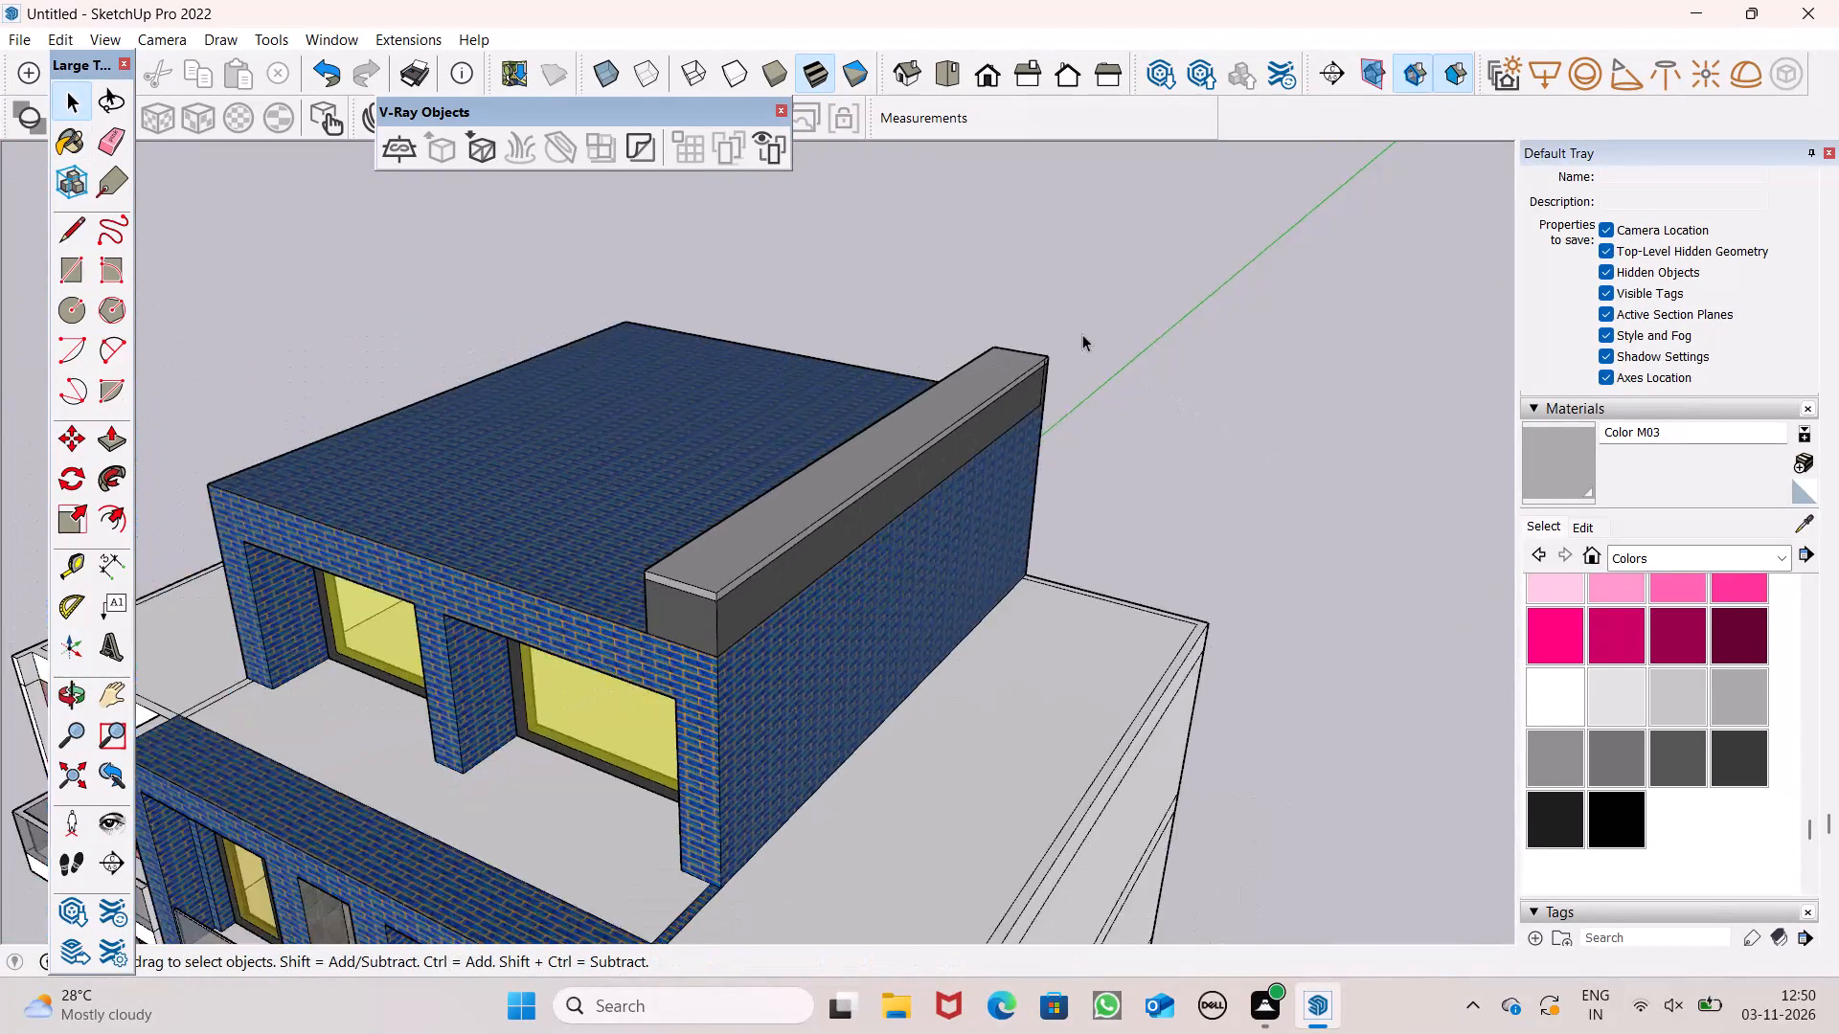
pyautogui.scroll(-7, 1066, 310)
pyautogui.moveTo(995, 469); pyautogui.dragTo(1124, 324, button='middle')
pyautogui.scroll(1, 1123, 325)
pyautogui.scroll(-12, 1124, 324)
pyautogui.moveTo(1065, 481); pyautogui.dragTo(1120, 418, button='middle')
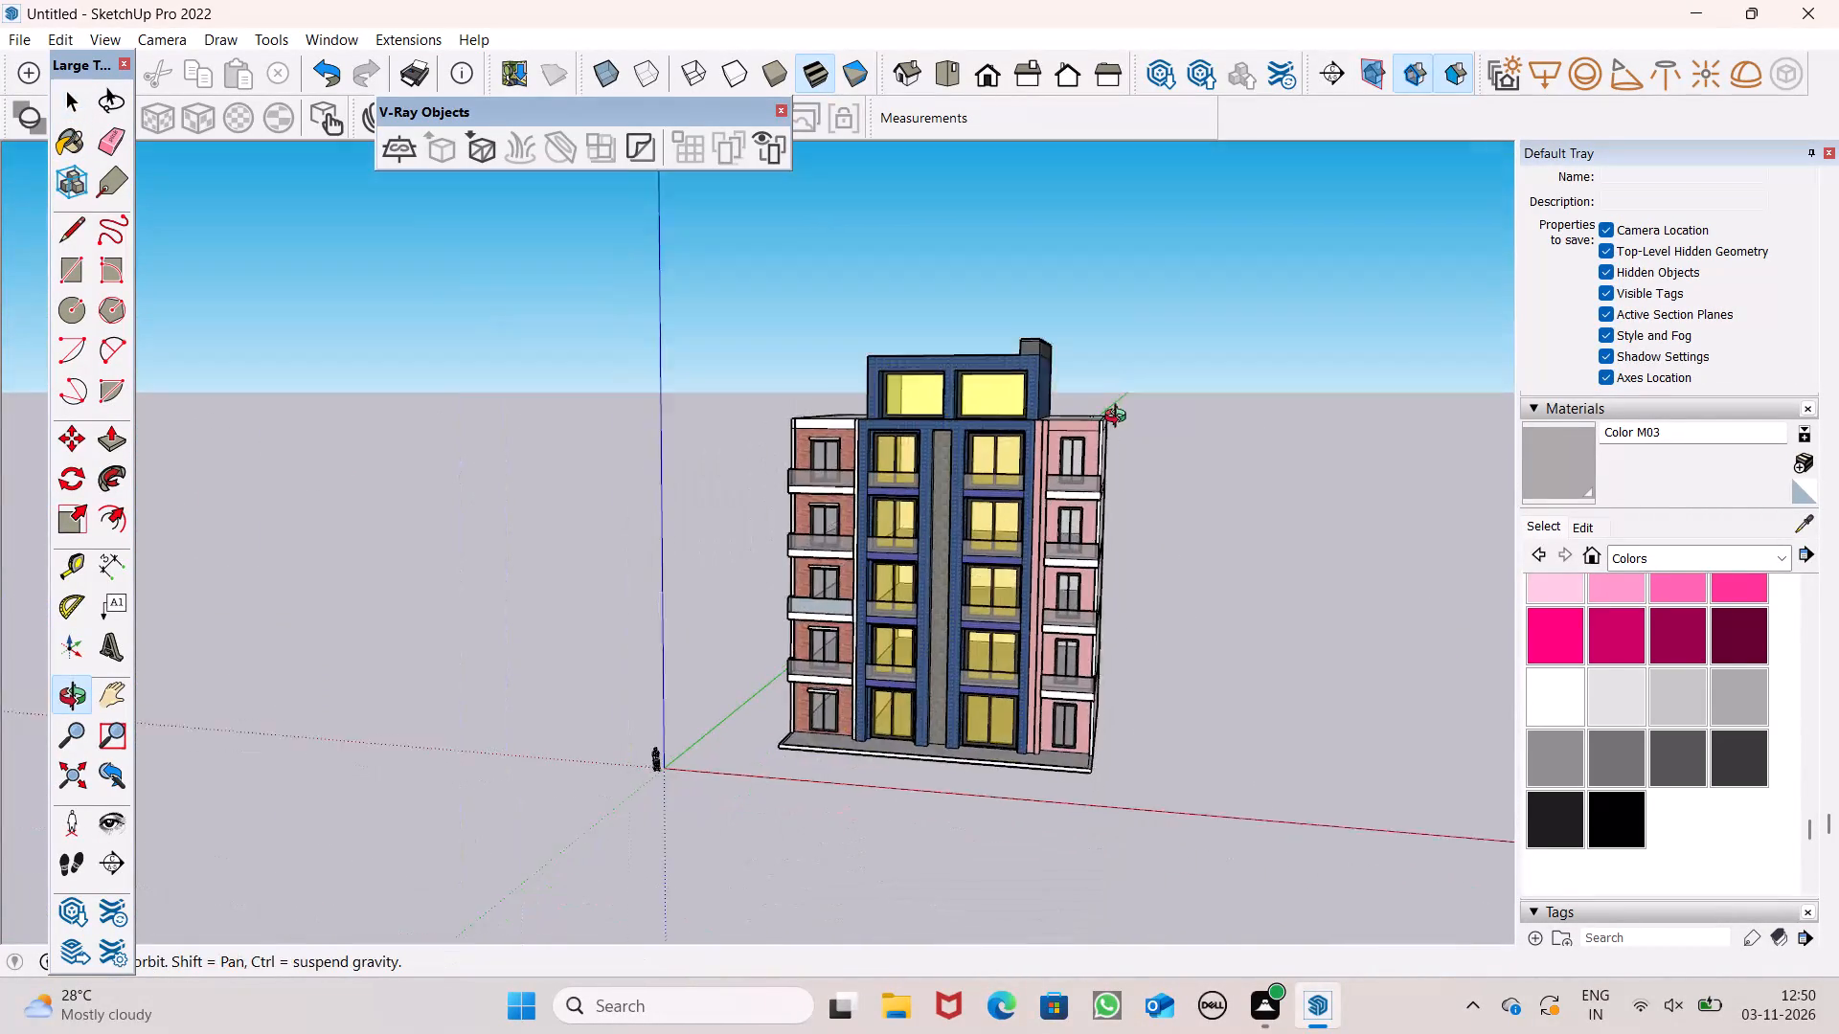
pyautogui.moveTo(1120, 418); pyautogui.dragTo(1143, 400, button='middle')
pyautogui.scroll(3, 1009, 460)
pyautogui.scroll(-2, 991, 449)
pyautogui.moveTo(1010, 500); pyautogui.dragTo(1059, 530, button='middle')
pyautogui.scroll(3, 1100, 442)
pyautogui.scroll(-3, 1101, 441)
pyautogui.moveTo(1098, 447); pyautogui.dragTo(1098, 437, button='middle')
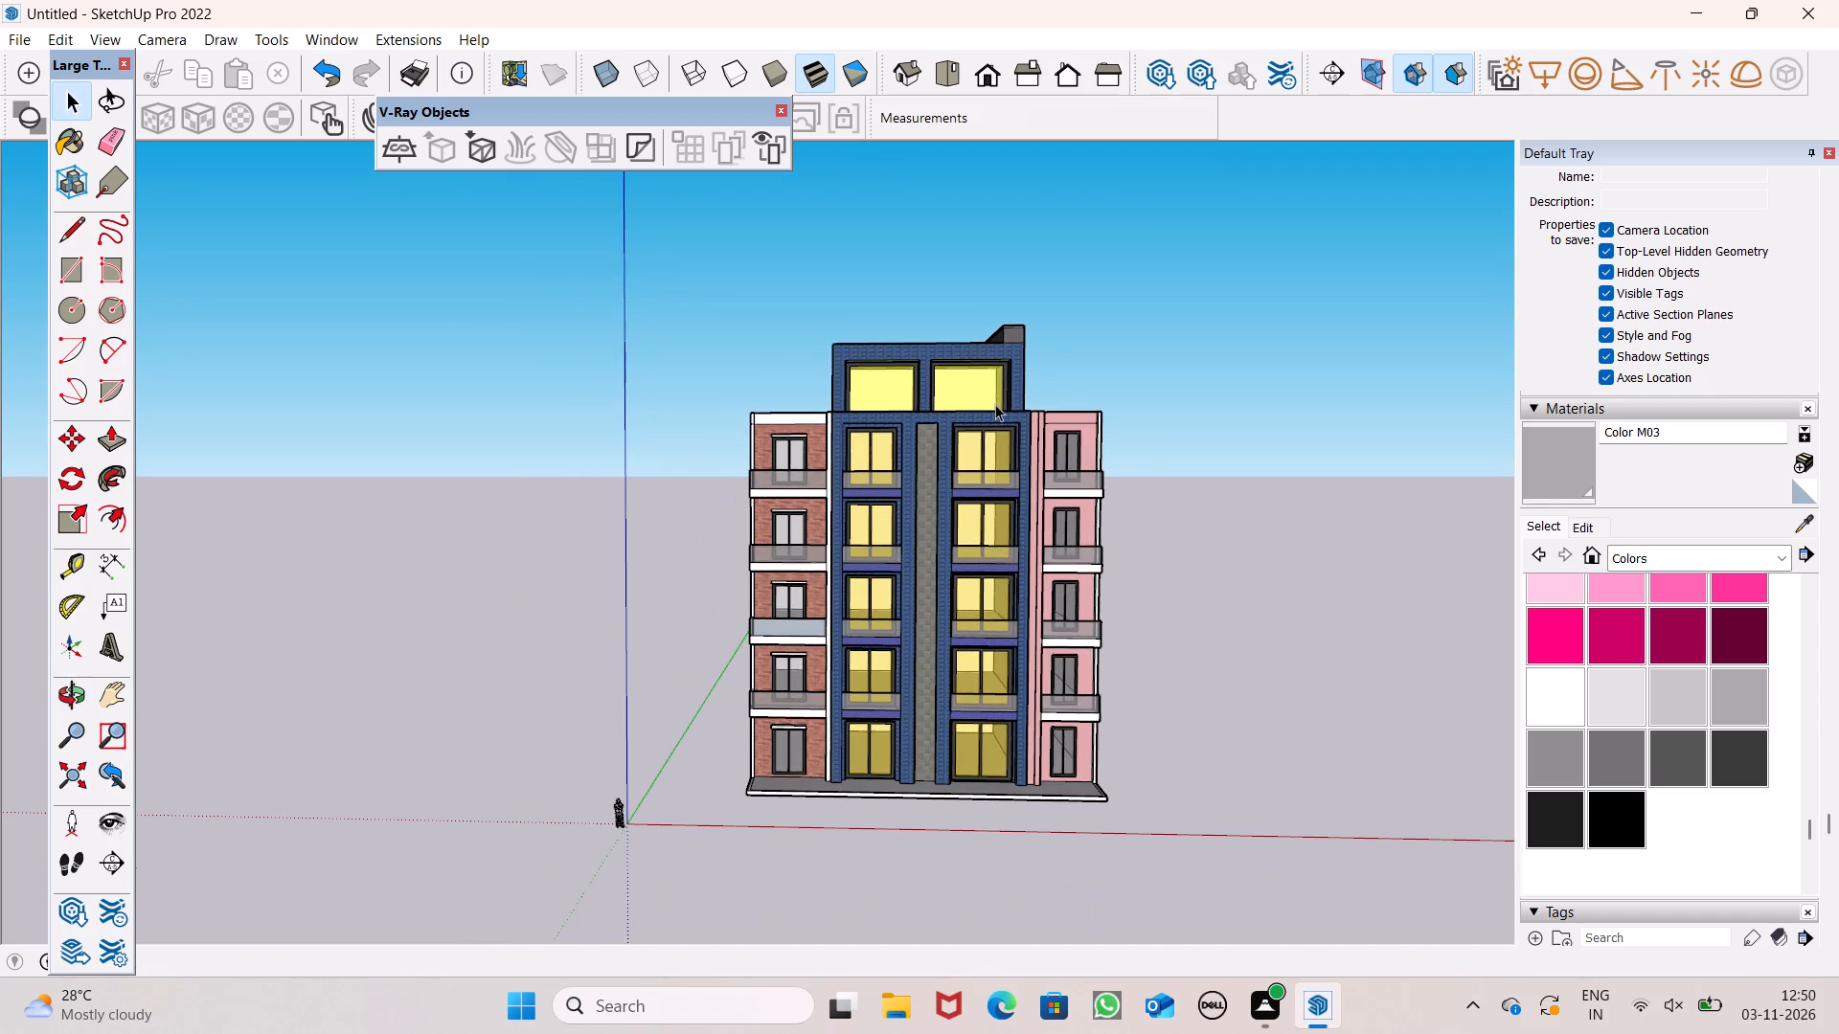
pyautogui.scroll(3, 995, 404)
pyautogui.scroll(-2, 995, 403)
pyautogui.moveTo(1053, 490); pyautogui.dragTo(1063, 492, button='middle')
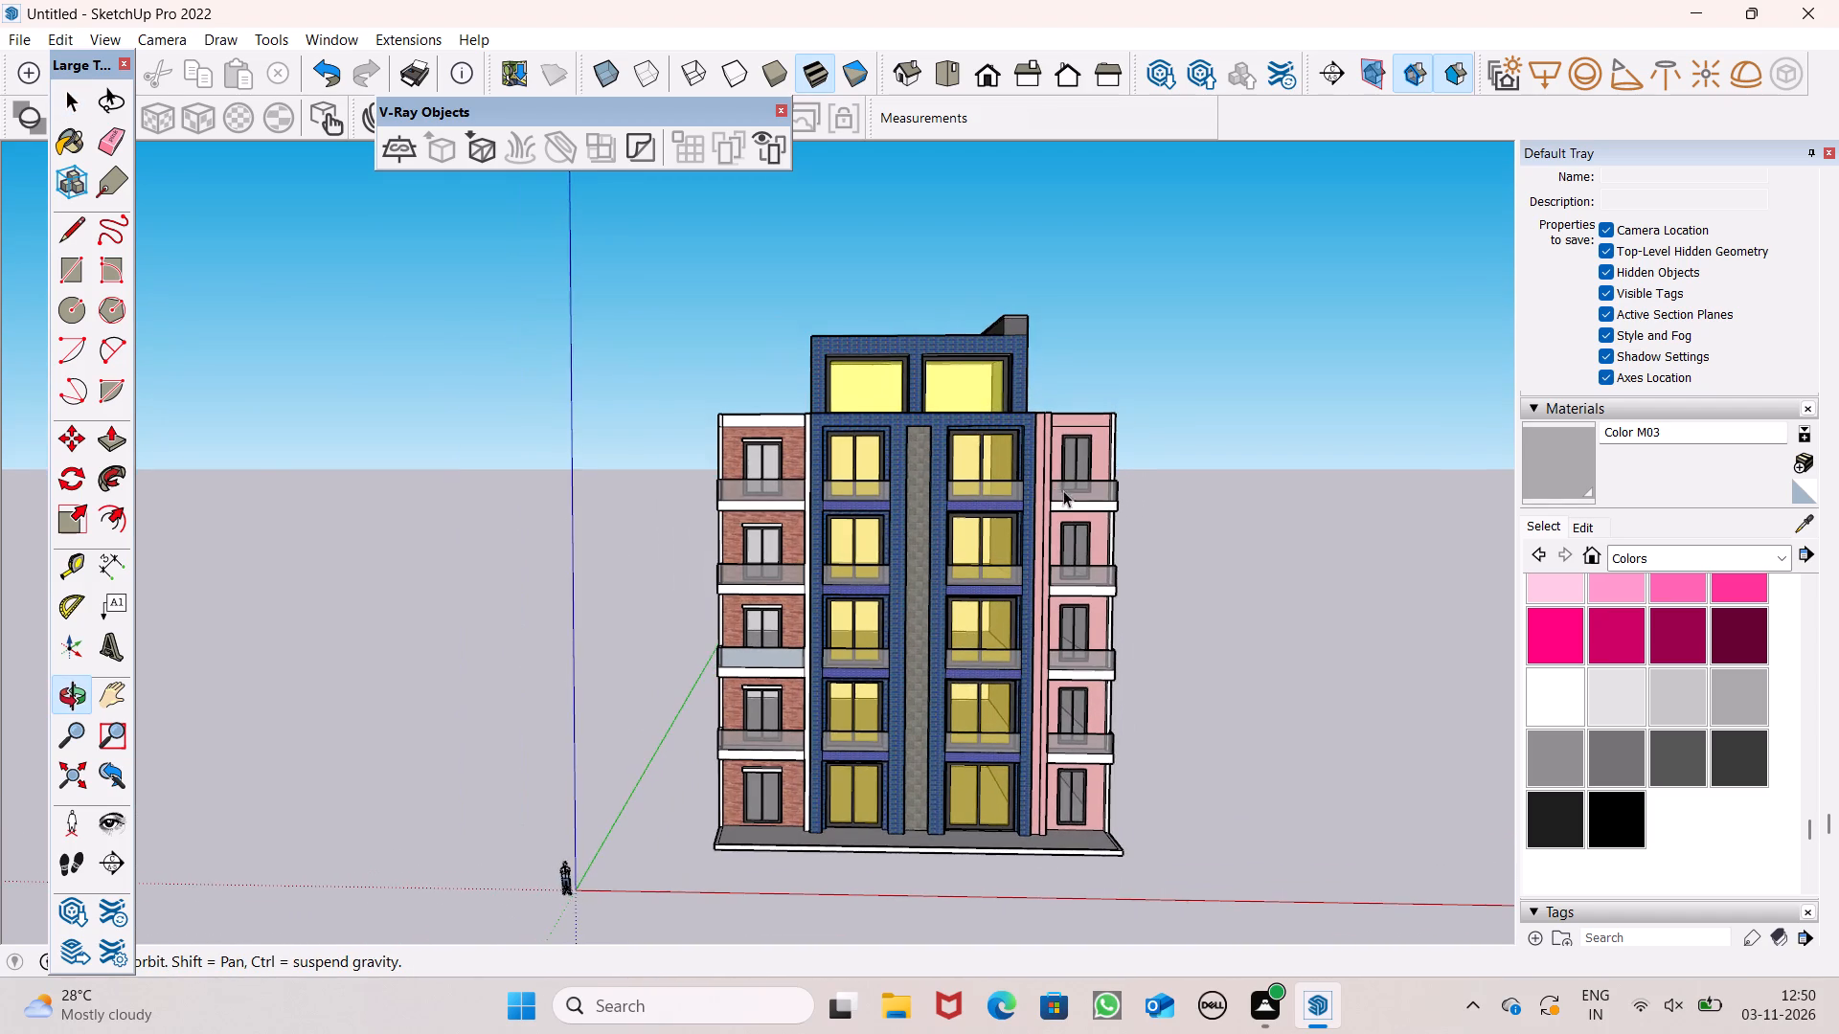
pyautogui.scroll(2, 1066, 455)
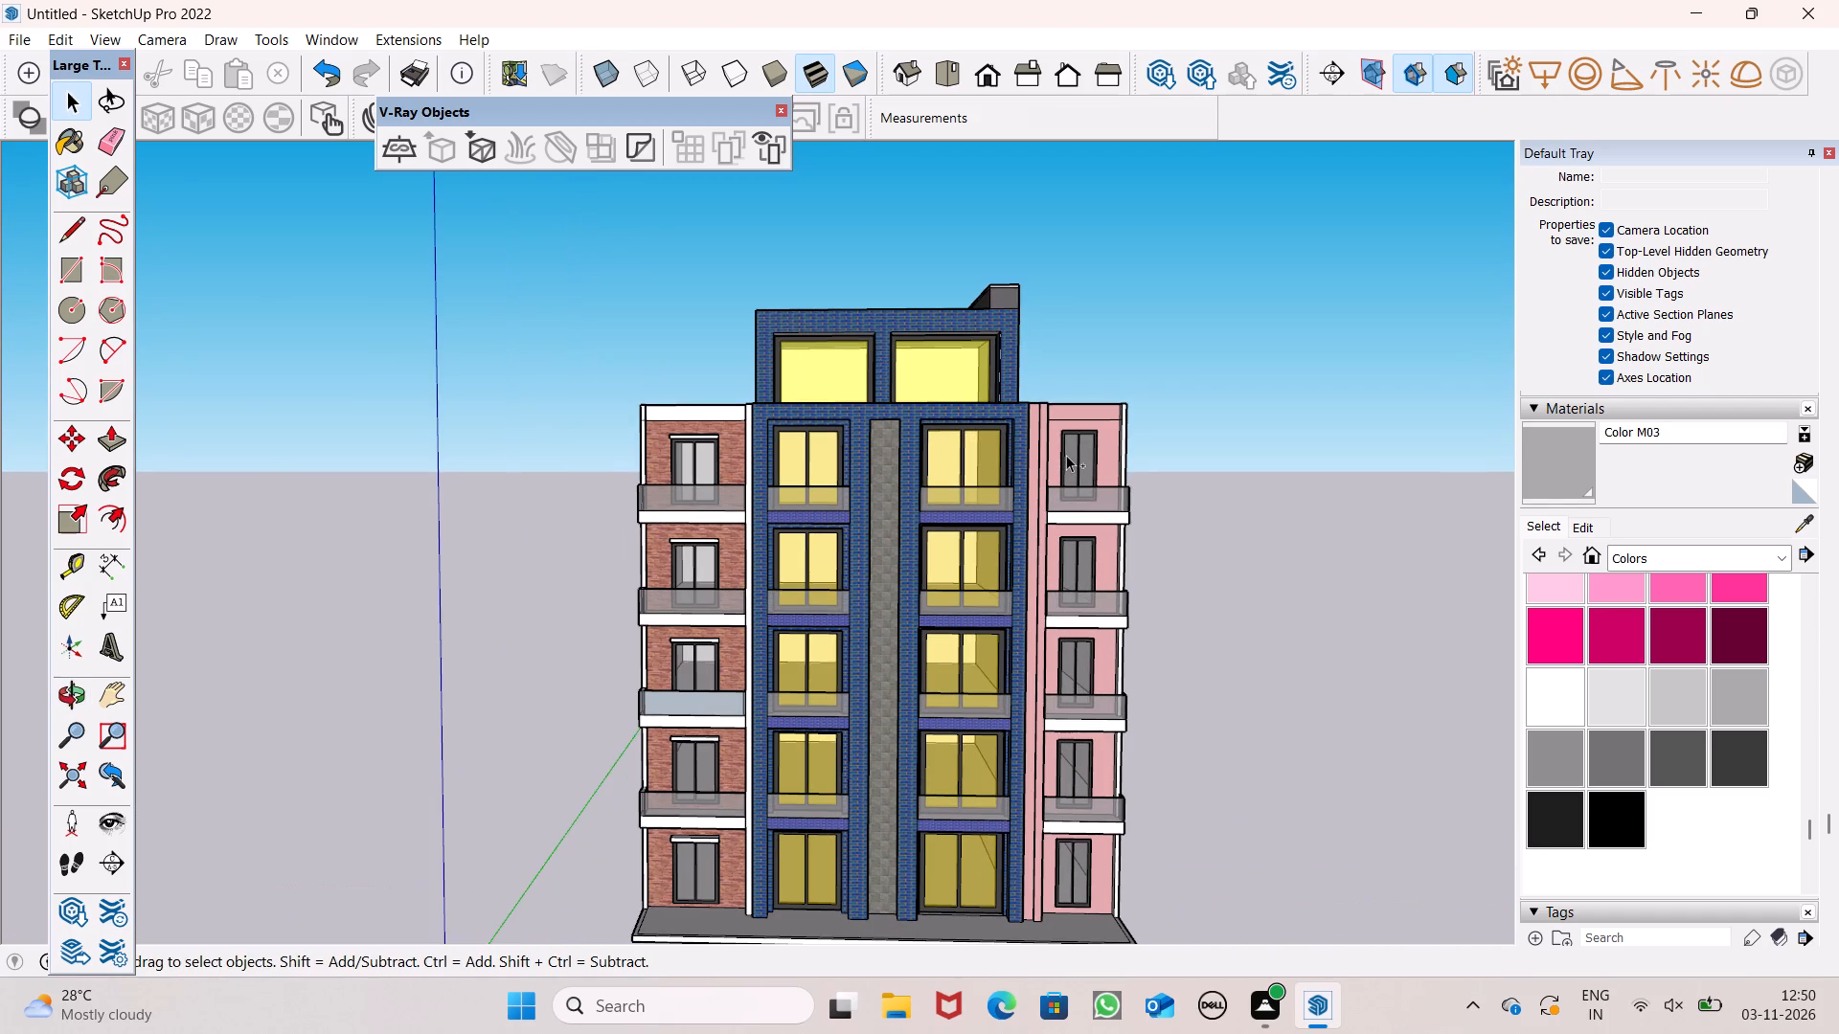
# Undo the last paint fill.
pyautogui.hotkey('ctrl', 'z')
# Save the model in the Documents folder as "dark blue facade building".
pyautogui.hotkey('ctrl', 's')
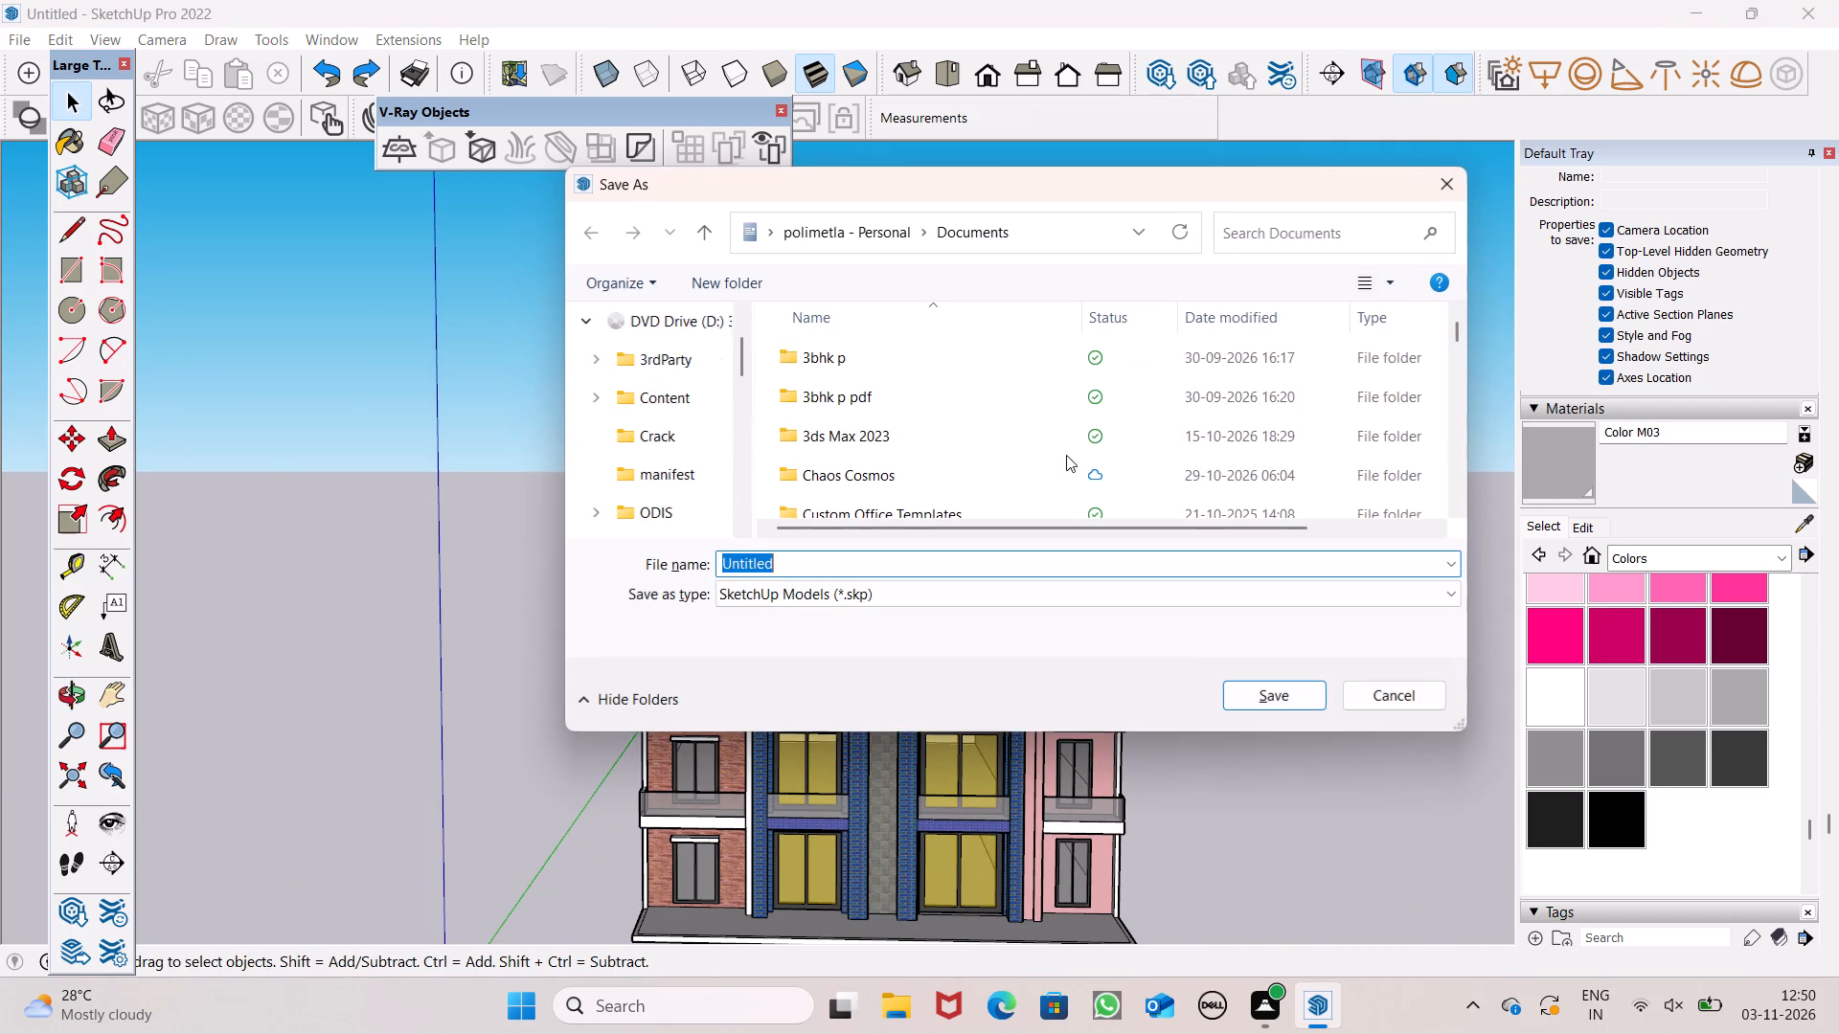
pyautogui.press('BackSpace')
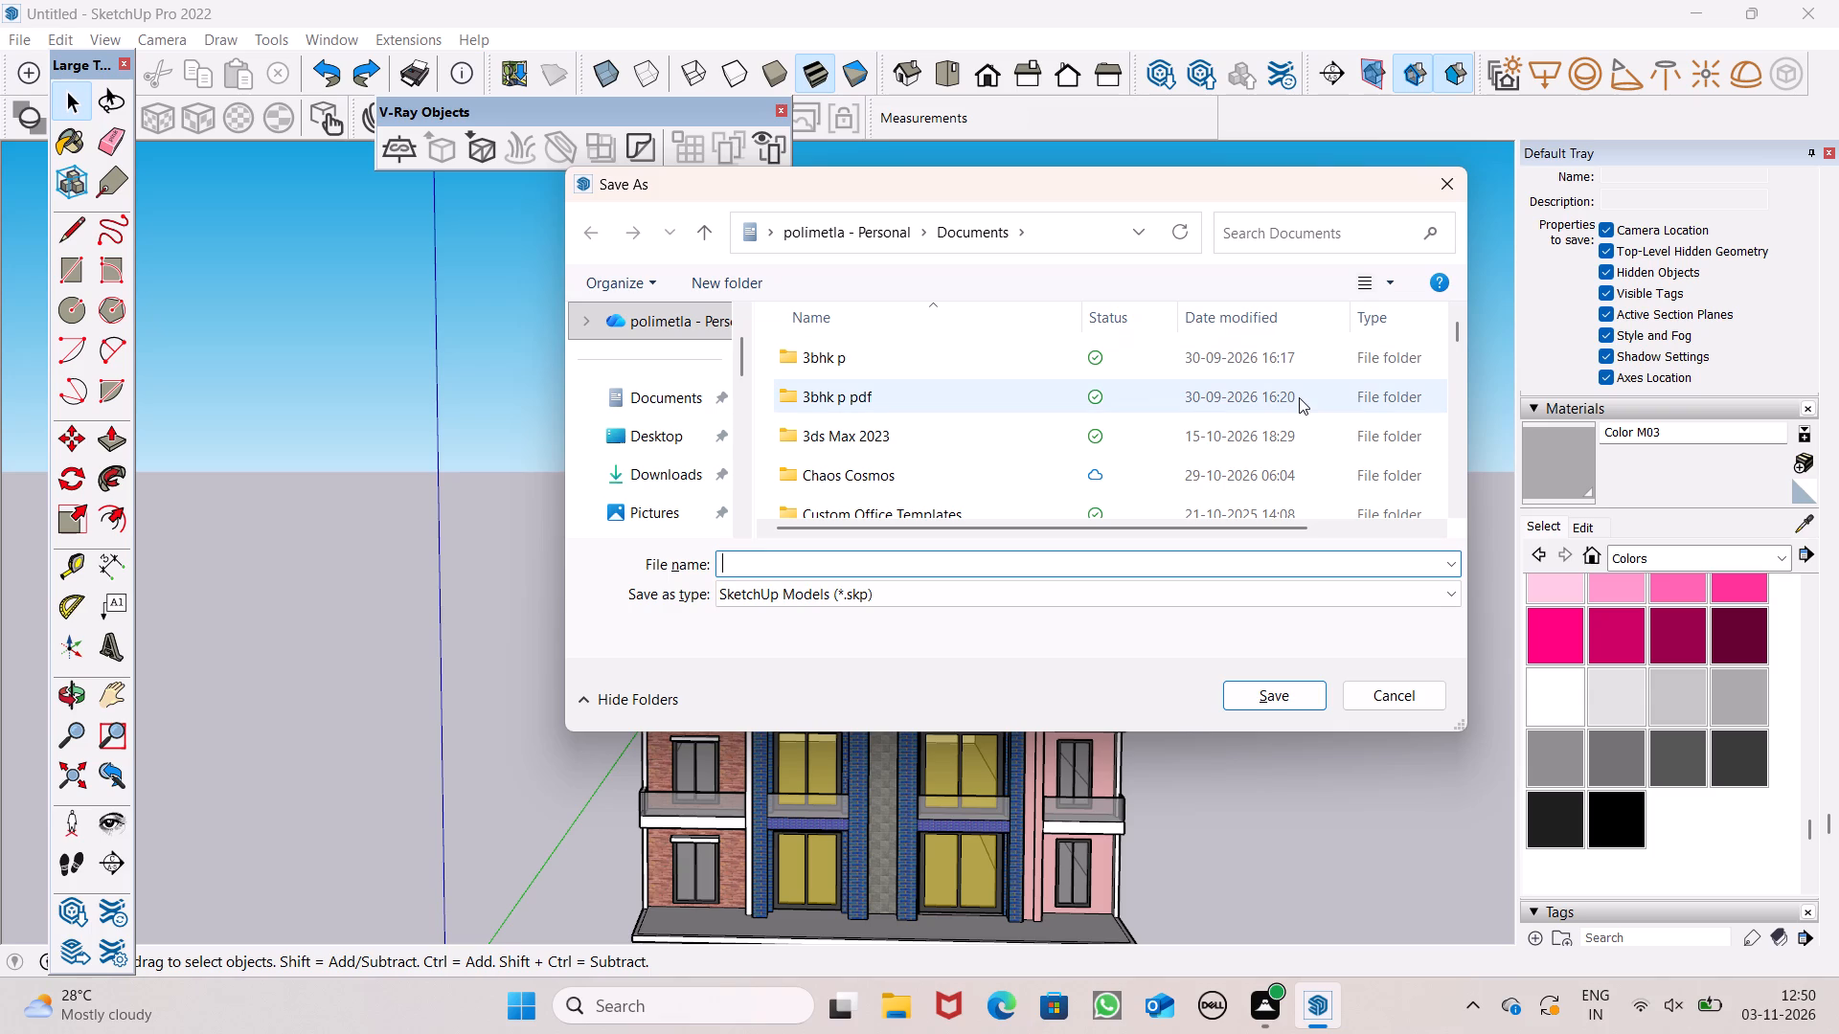
pyautogui.write('dark blue facade building')
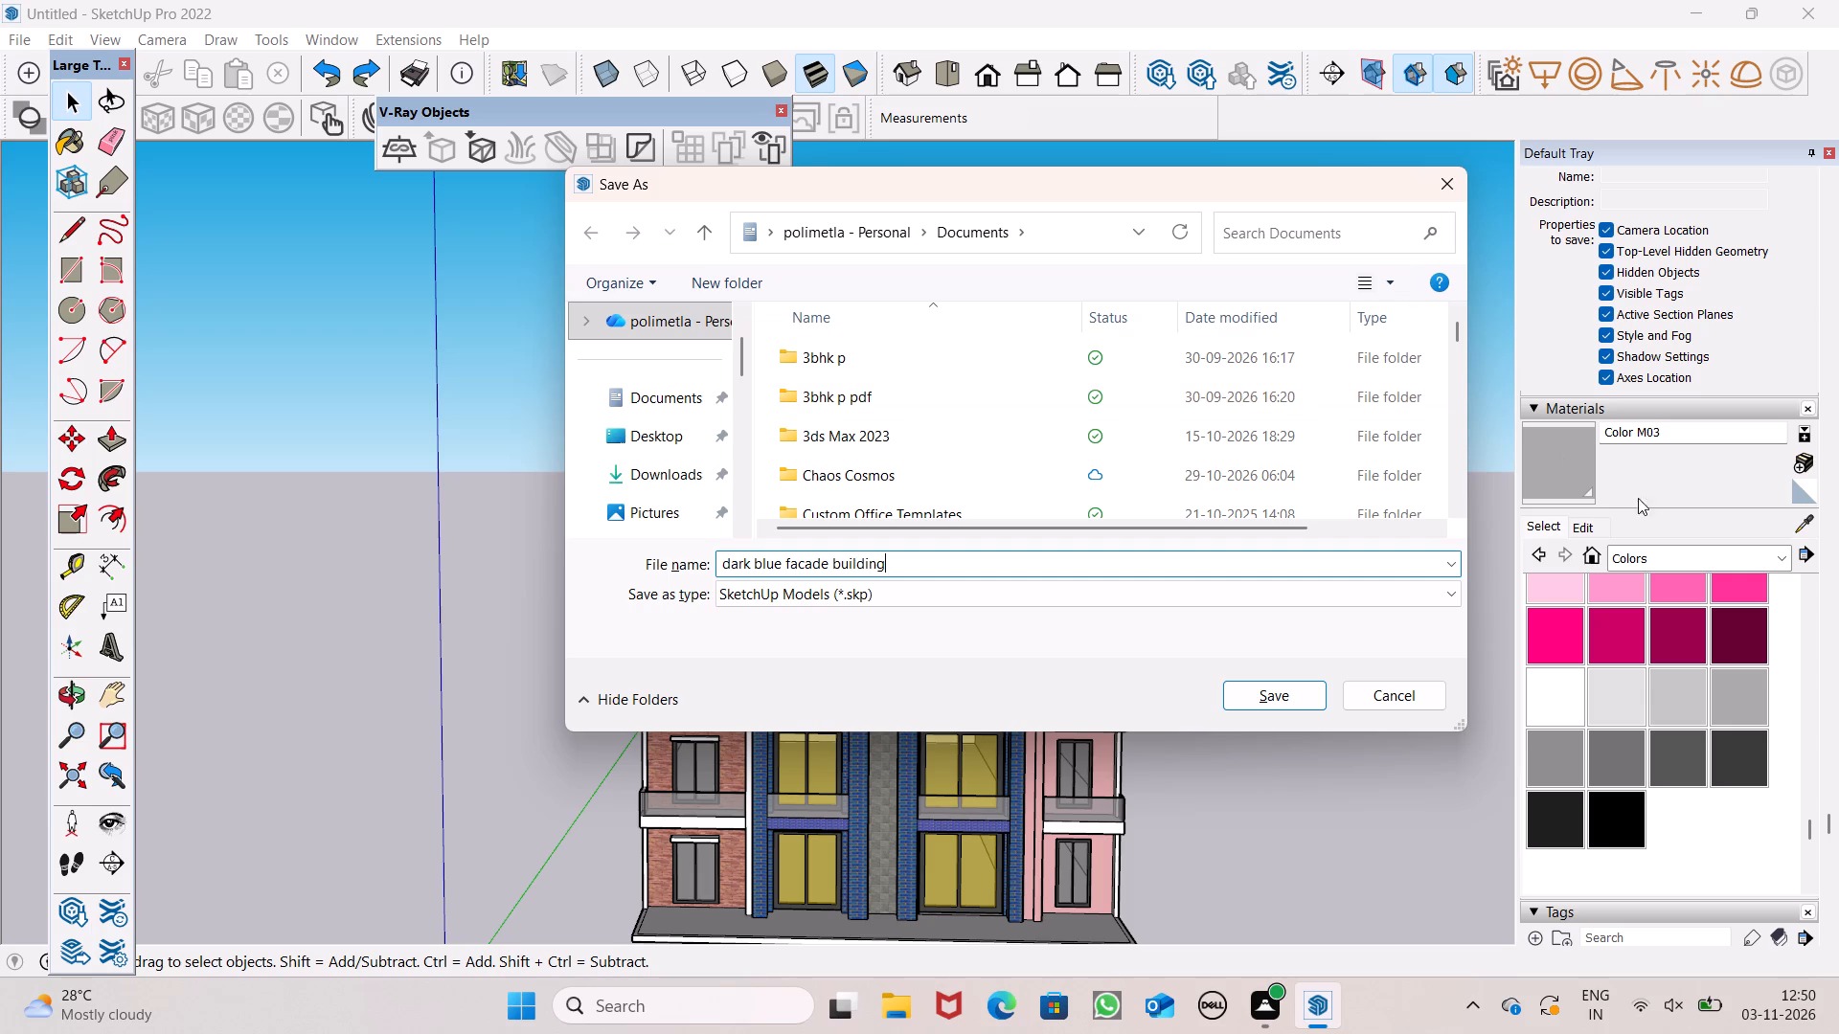
pyautogui.click(1300, 691)
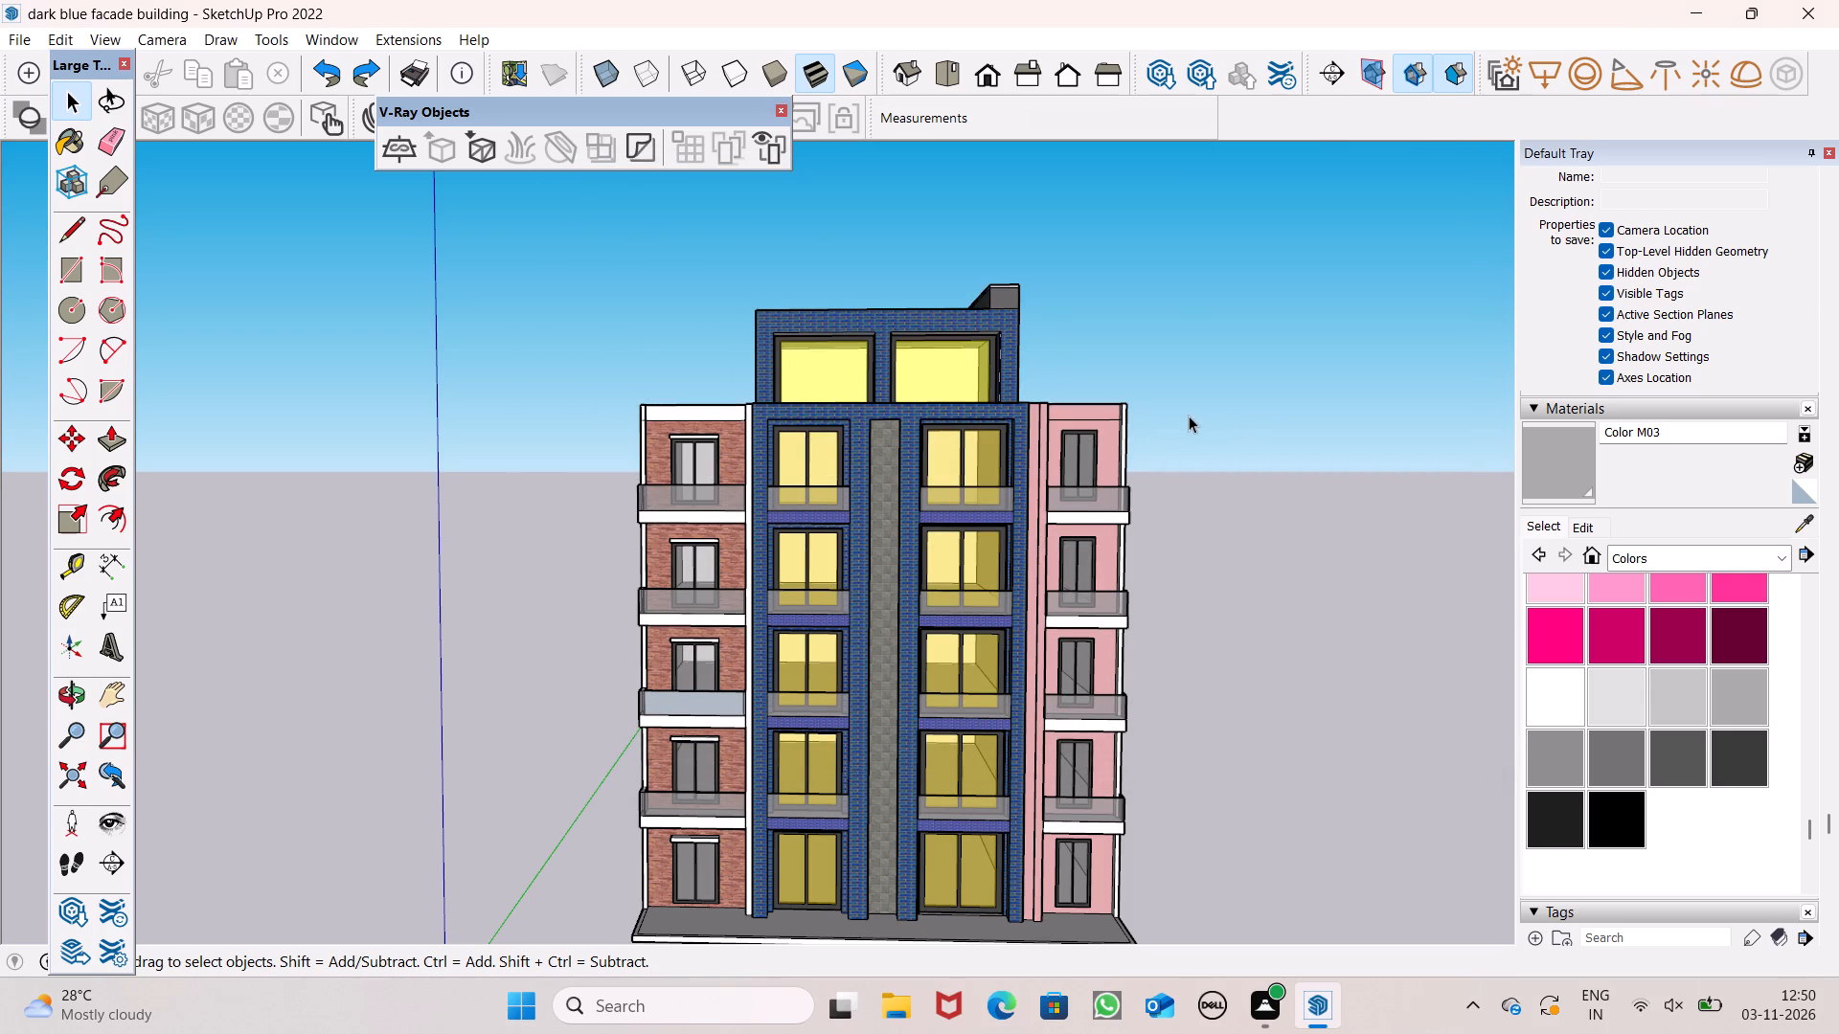
pyautogui.press('space')
pyautogui.click(1207, 396)
# Export the framed front view of the building as a 2D JPEG image named "dark blue facade building" in Documents.
pyautogui.scroll(-2, 723, 347)
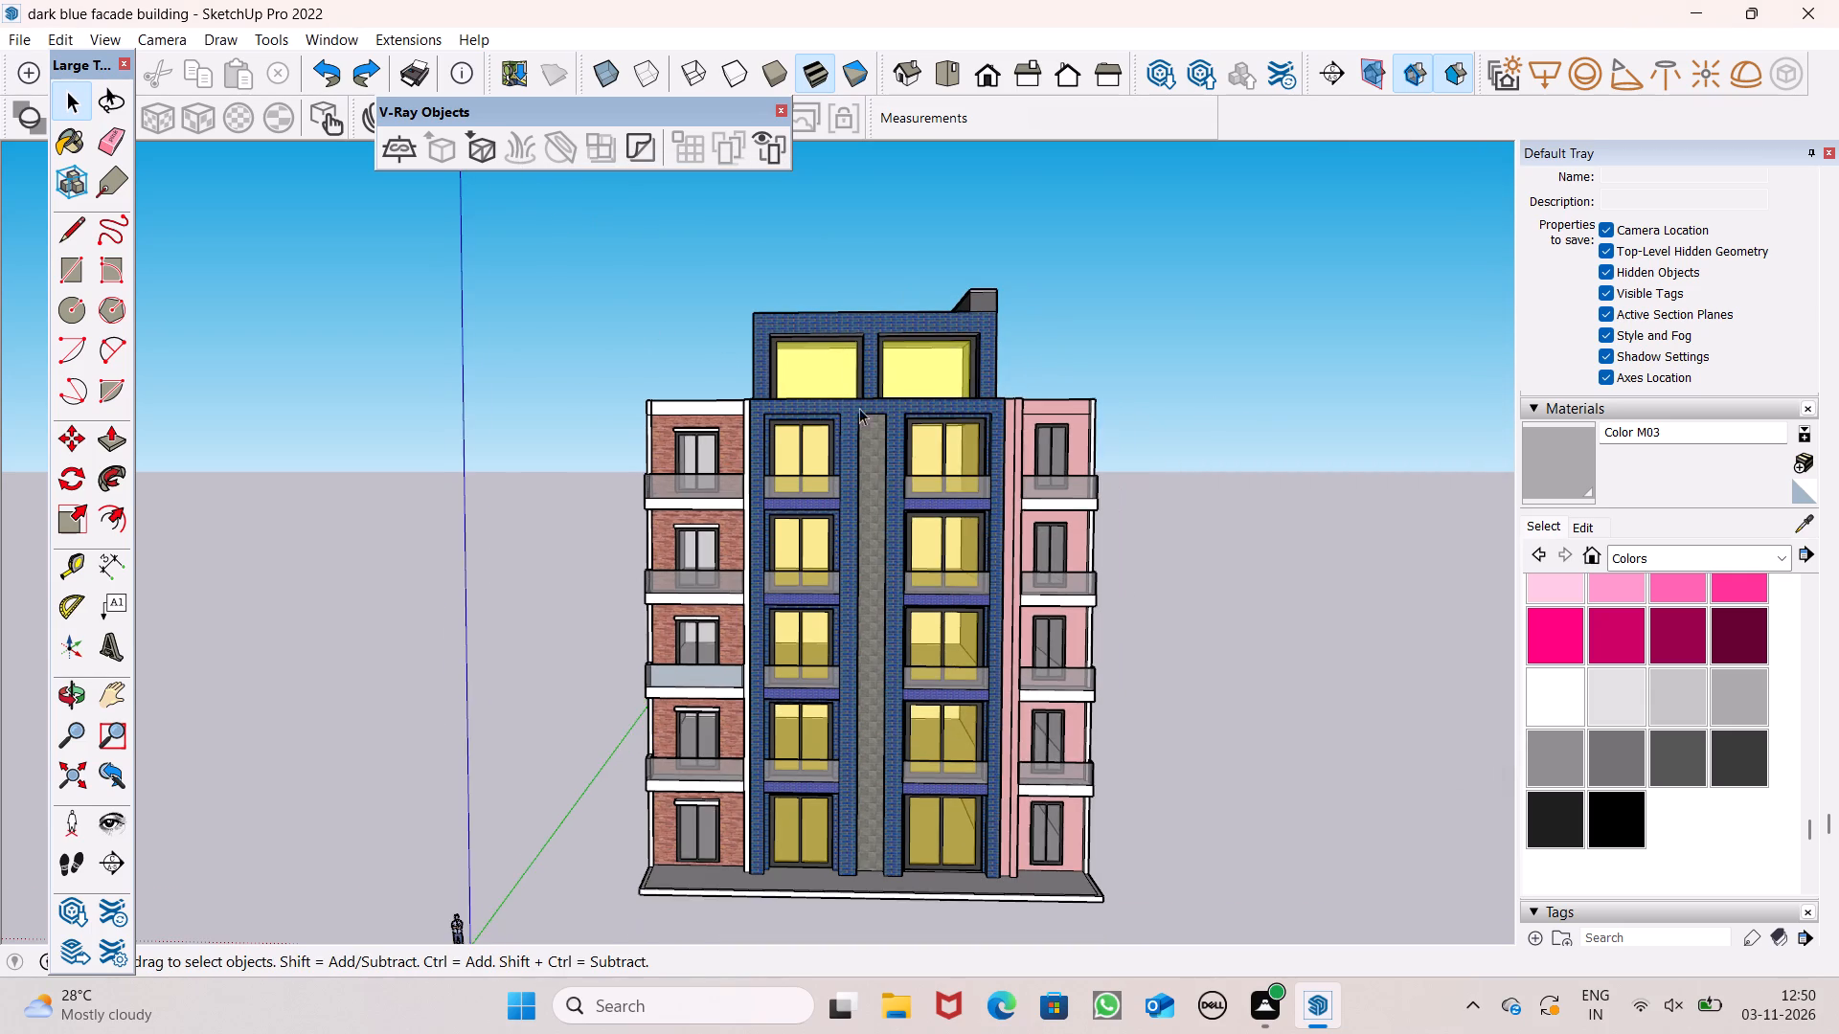
pyautogui.moveTo(887, 414); pyautogui.dragTo(896, 406, button='middle')
pyautogui.scroll(2, 920, 342)
pyautogui.scroll(-1, 804, 314)
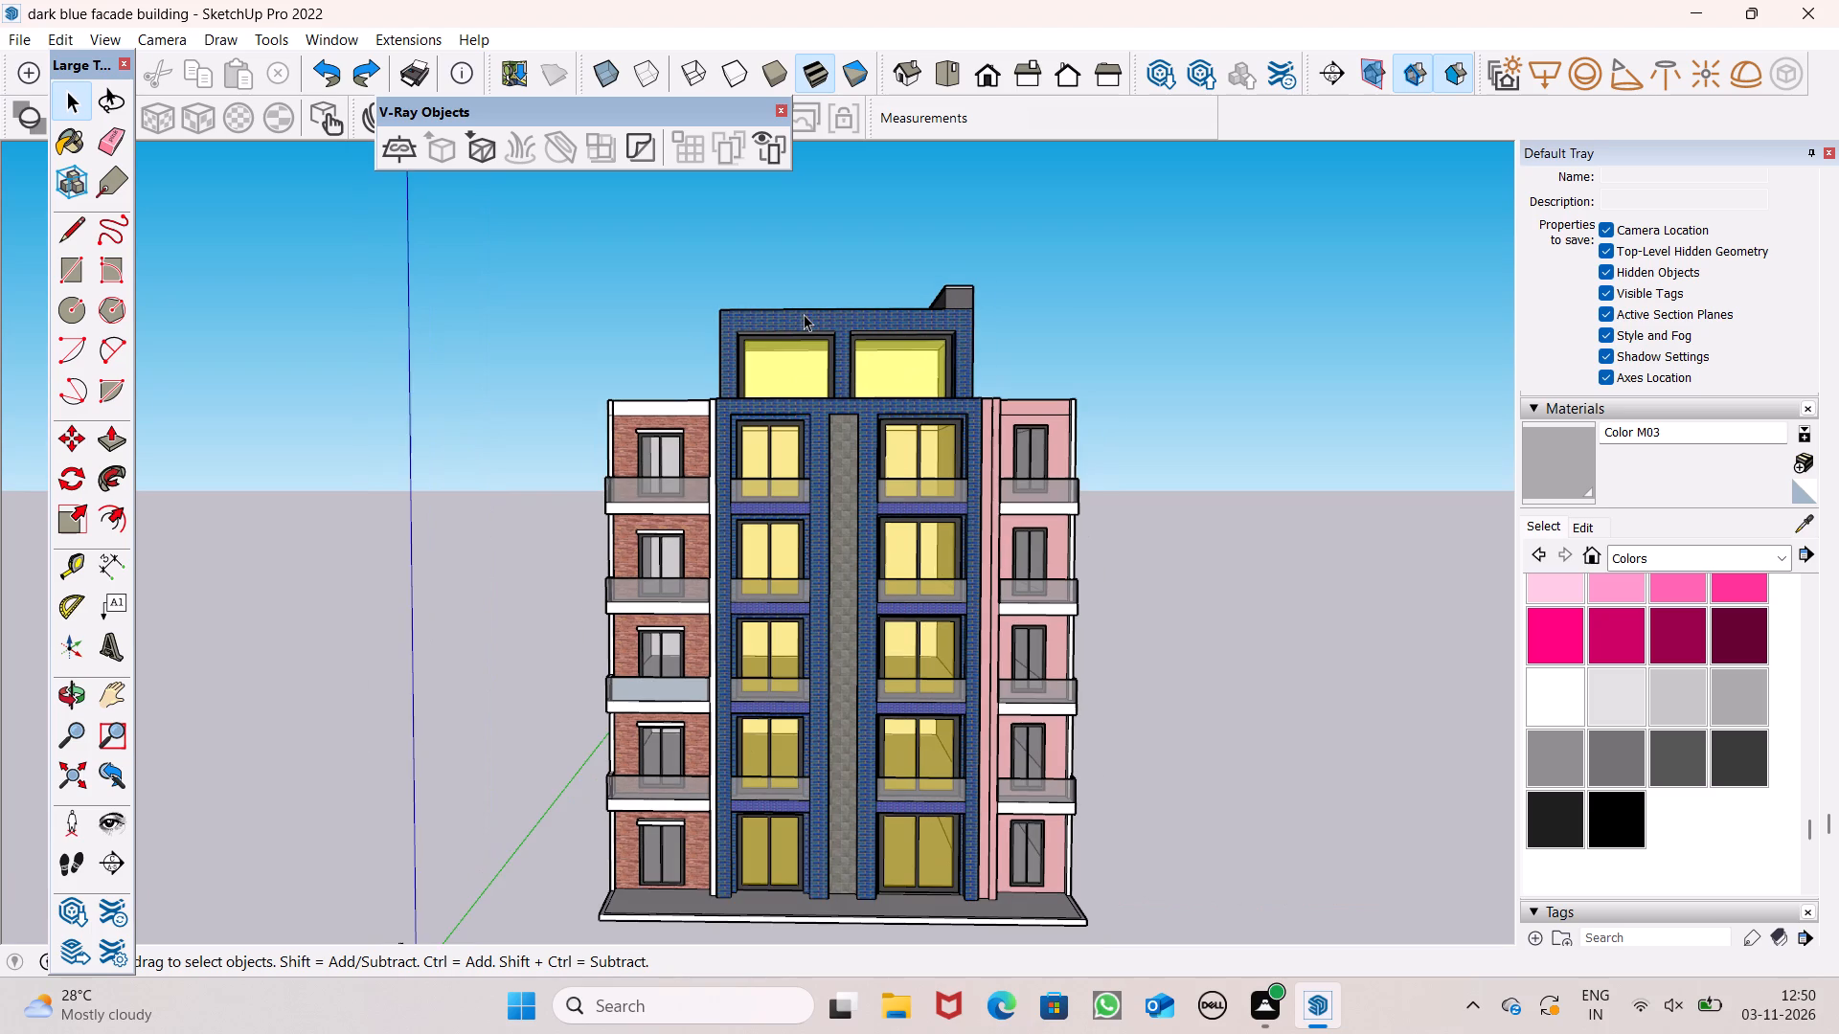
pyautogui.click(9, 42)
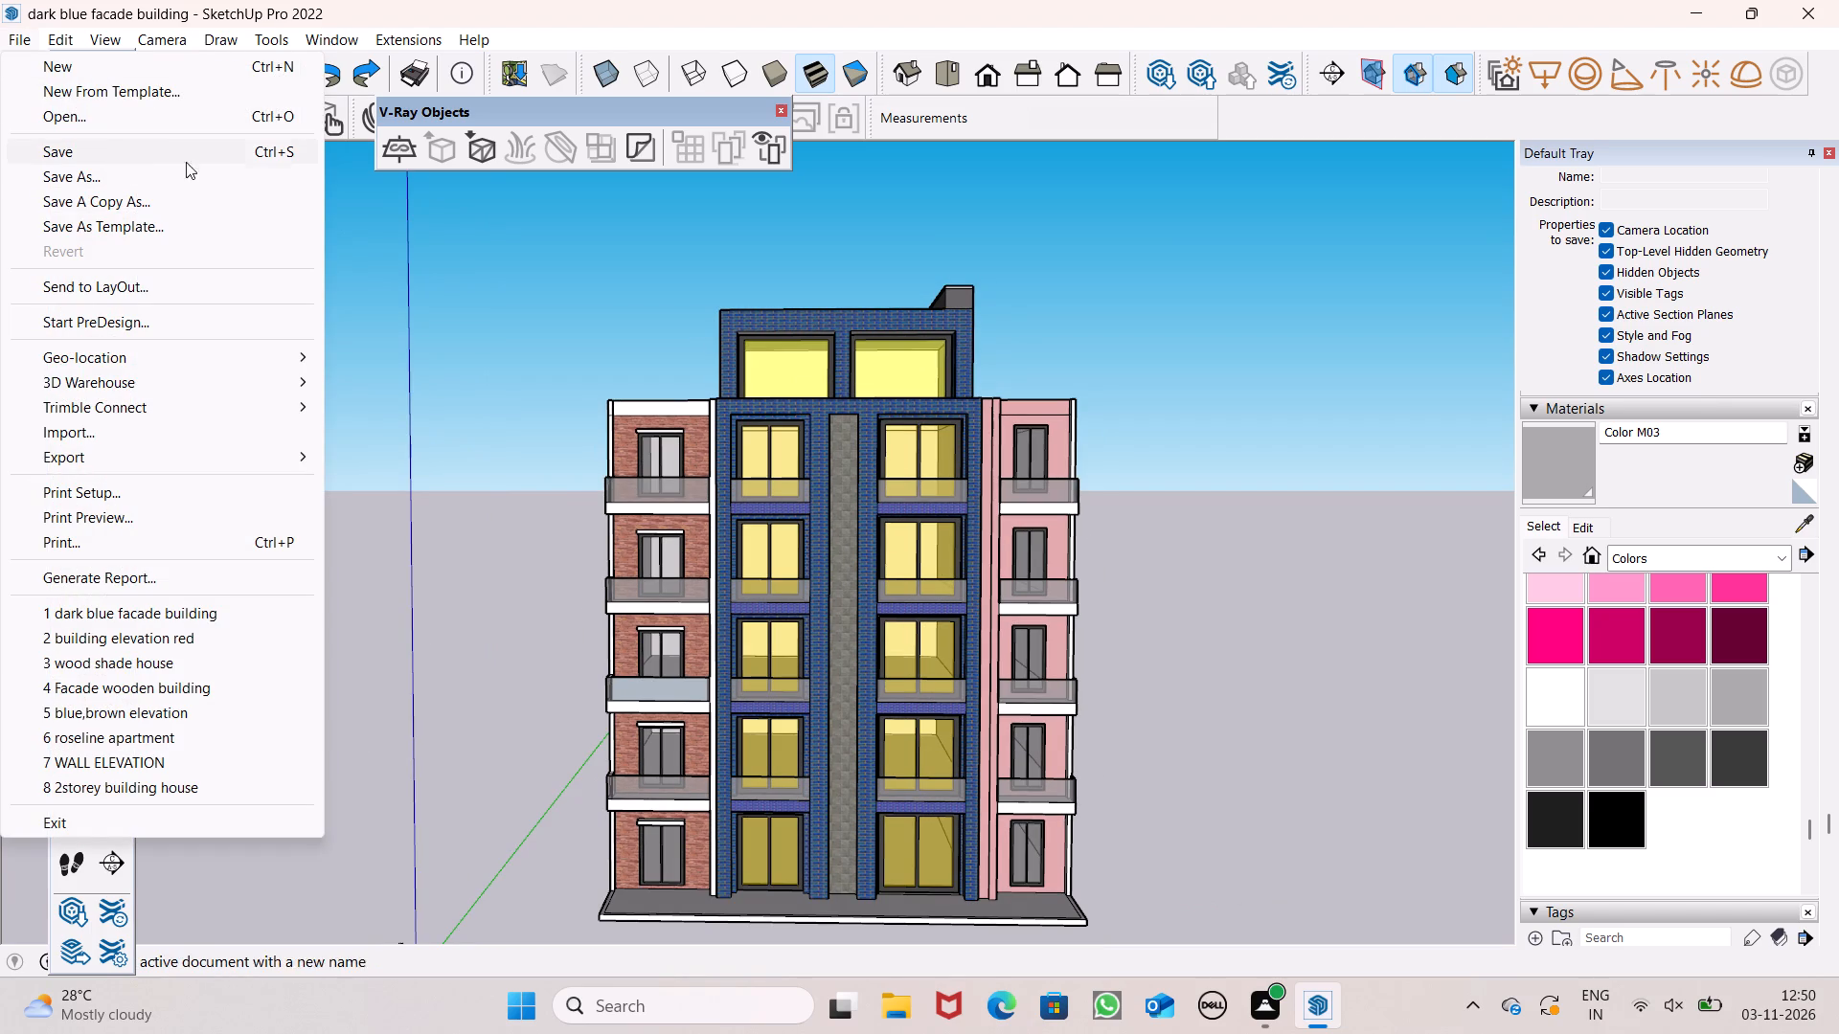
pyautogui.click(163, 461)
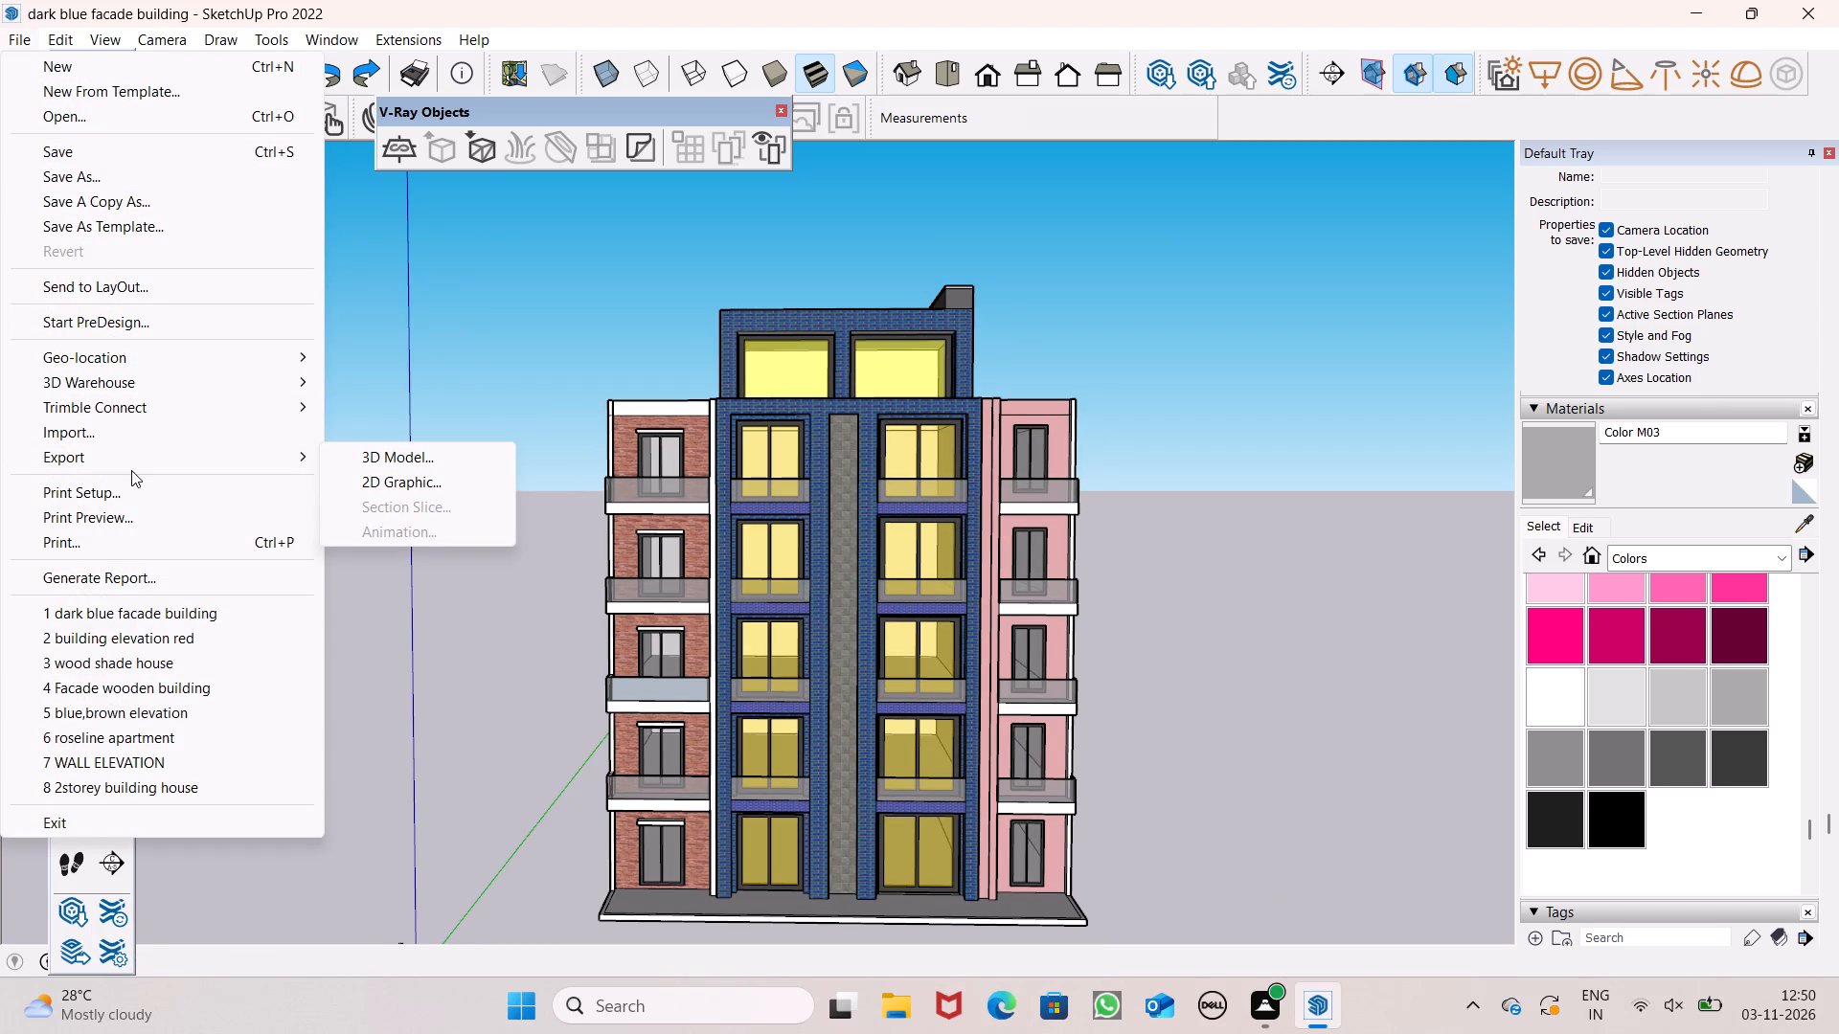
pyautogui.click(218, 454)
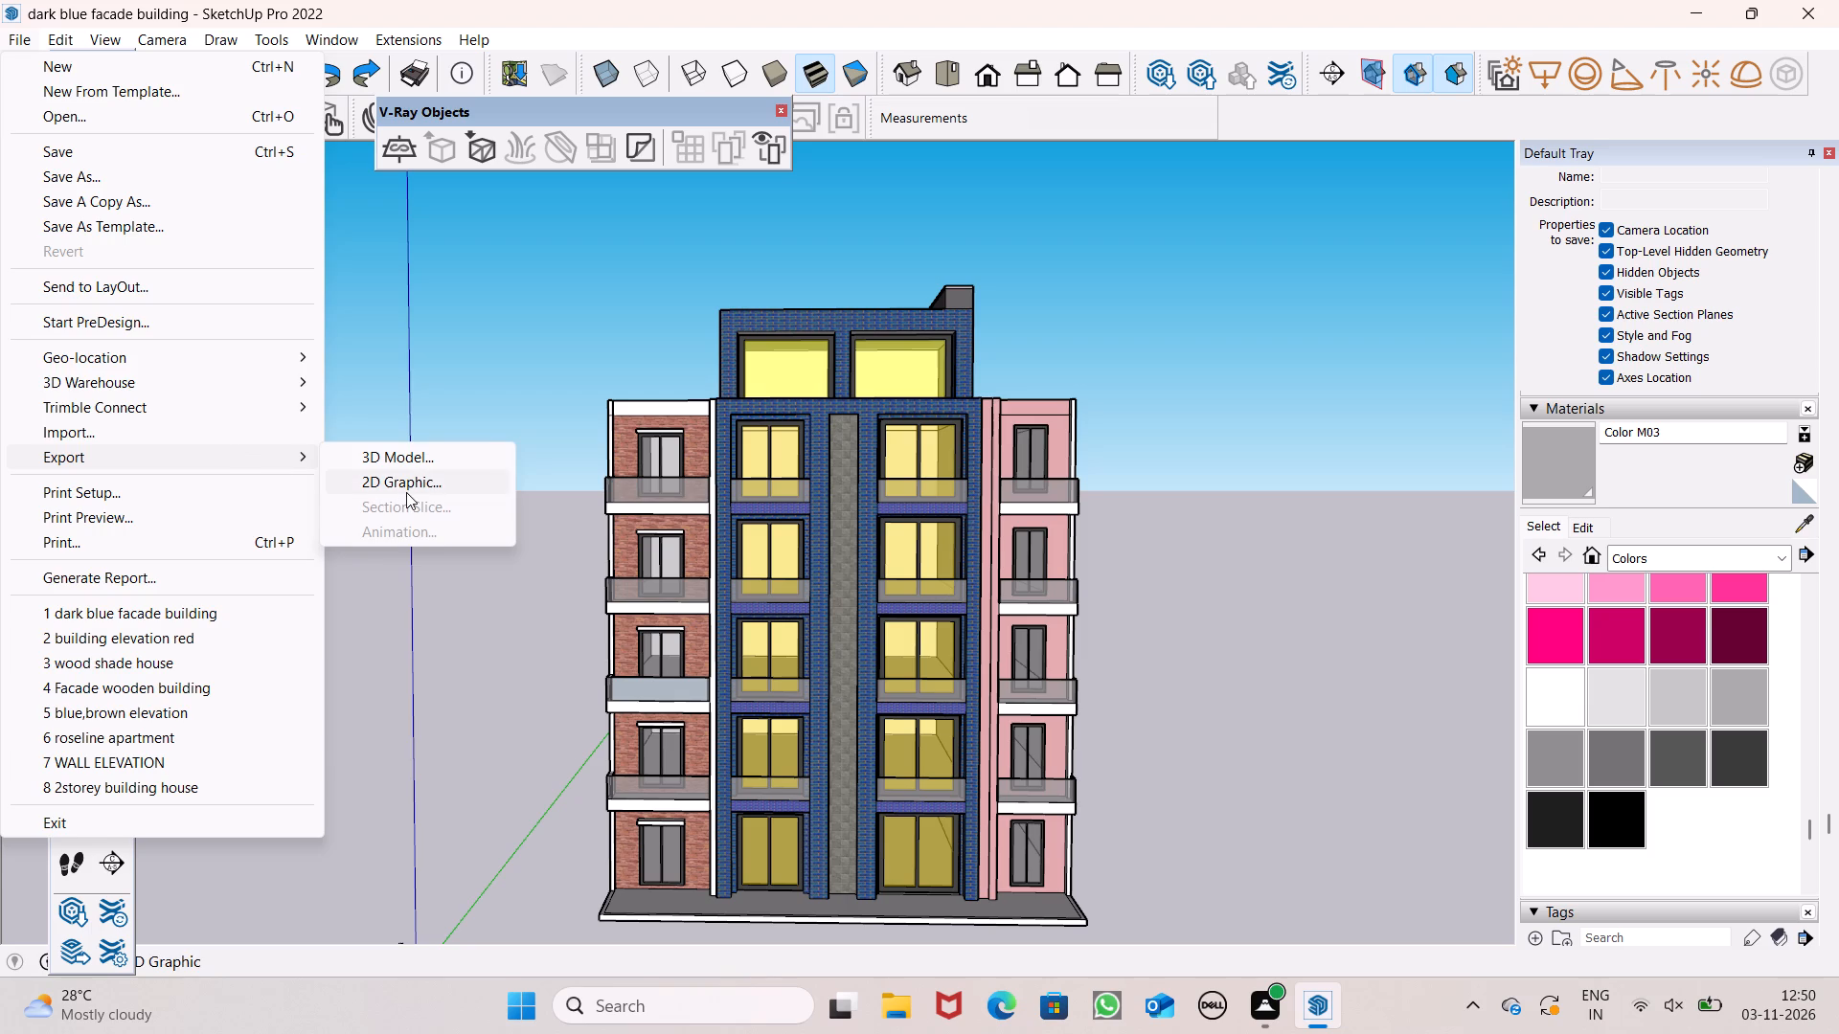
pyautogui.click(404, 487)
pyautogui.click(1244, 695)
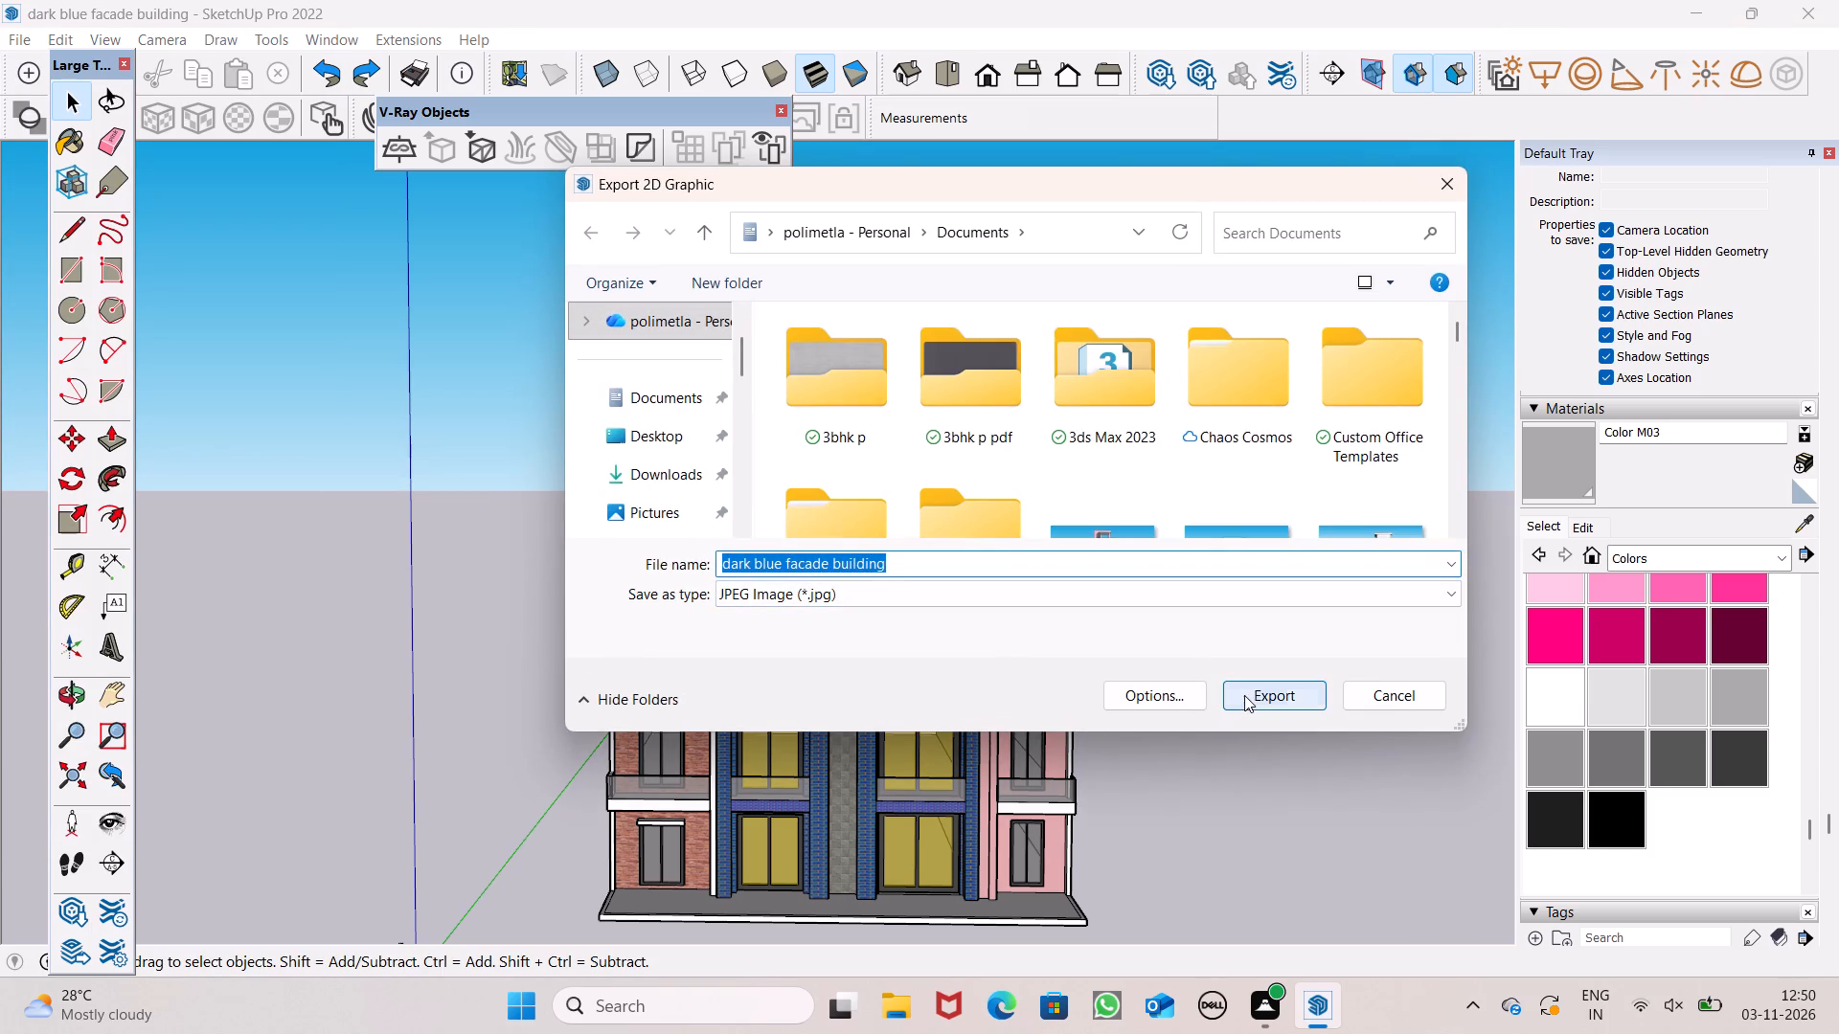